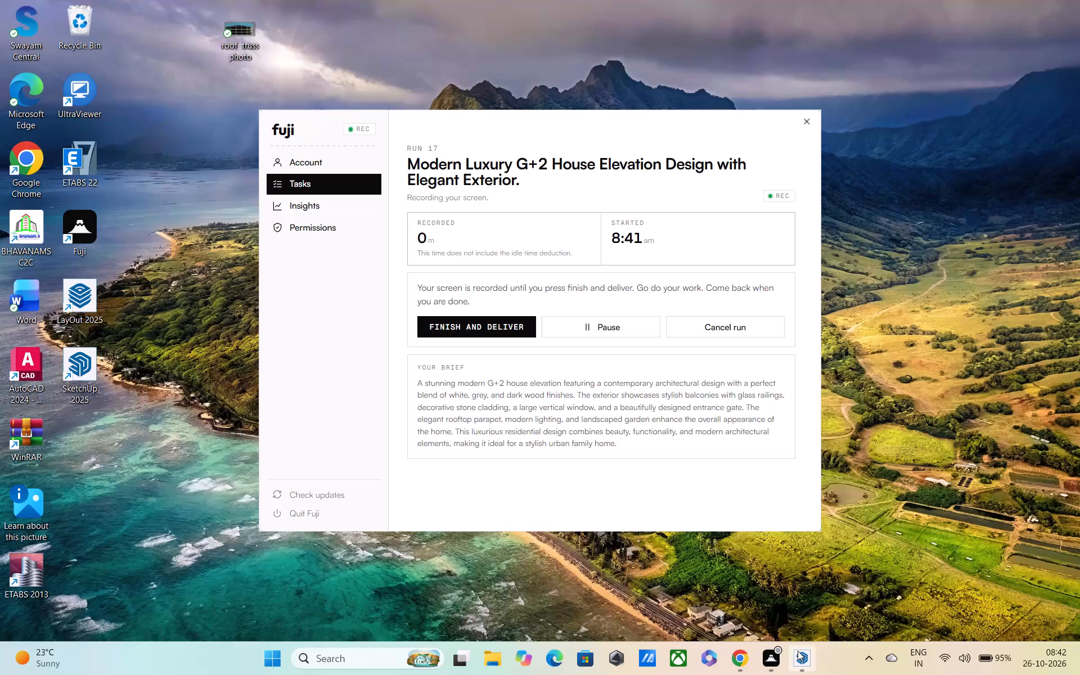
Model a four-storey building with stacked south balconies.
Switch to the untitled SketchUp model window.
click(796, 606)
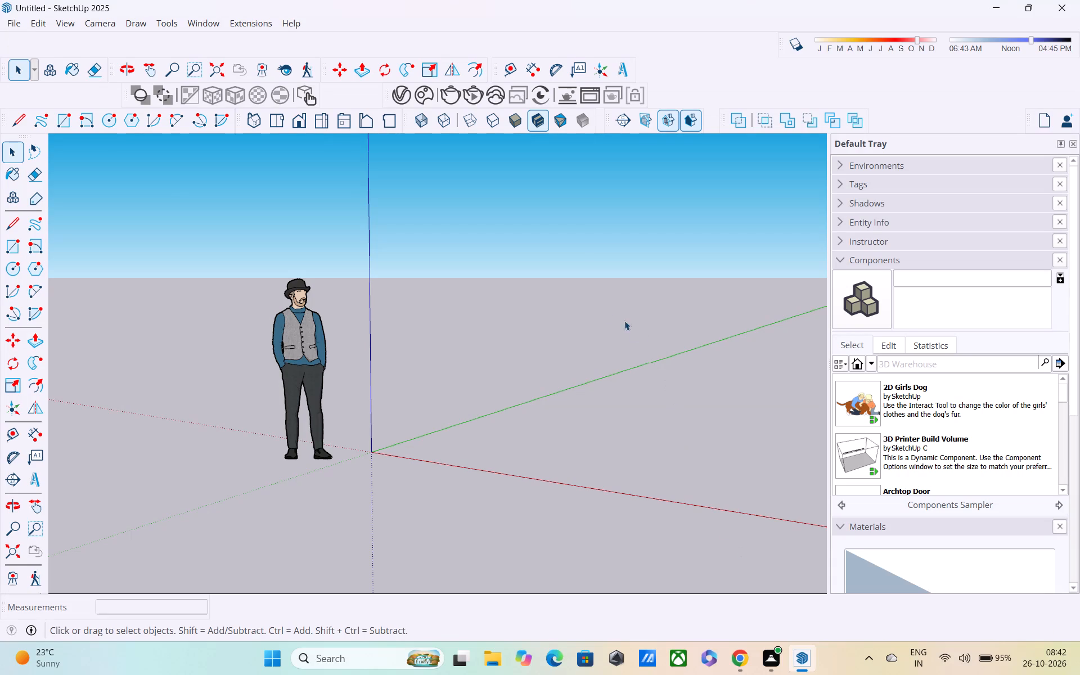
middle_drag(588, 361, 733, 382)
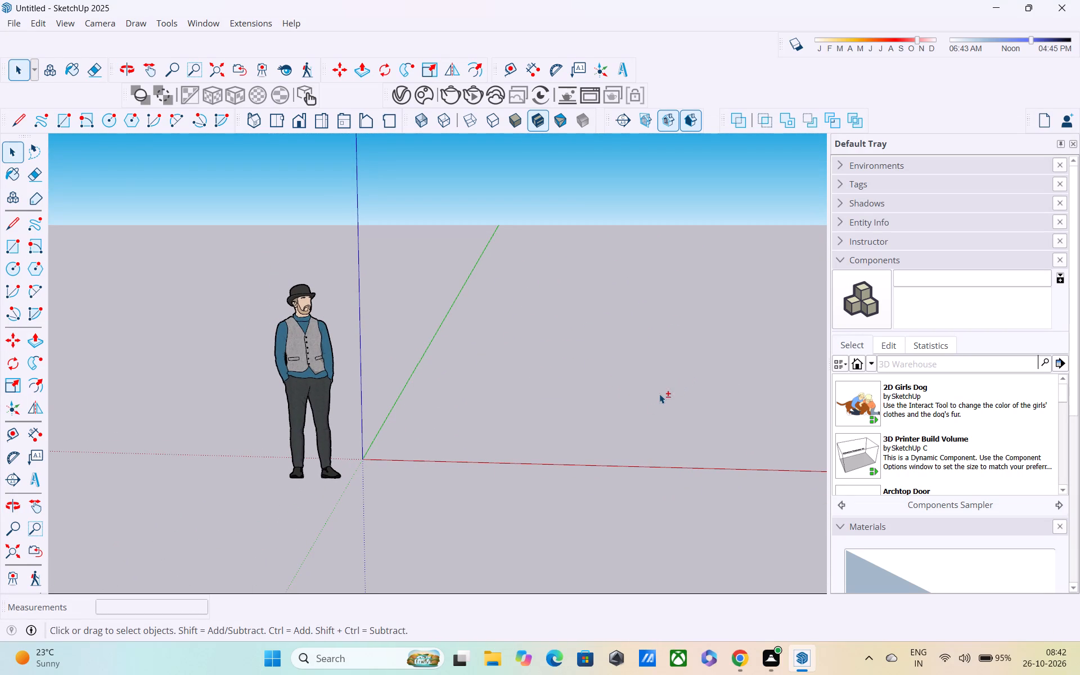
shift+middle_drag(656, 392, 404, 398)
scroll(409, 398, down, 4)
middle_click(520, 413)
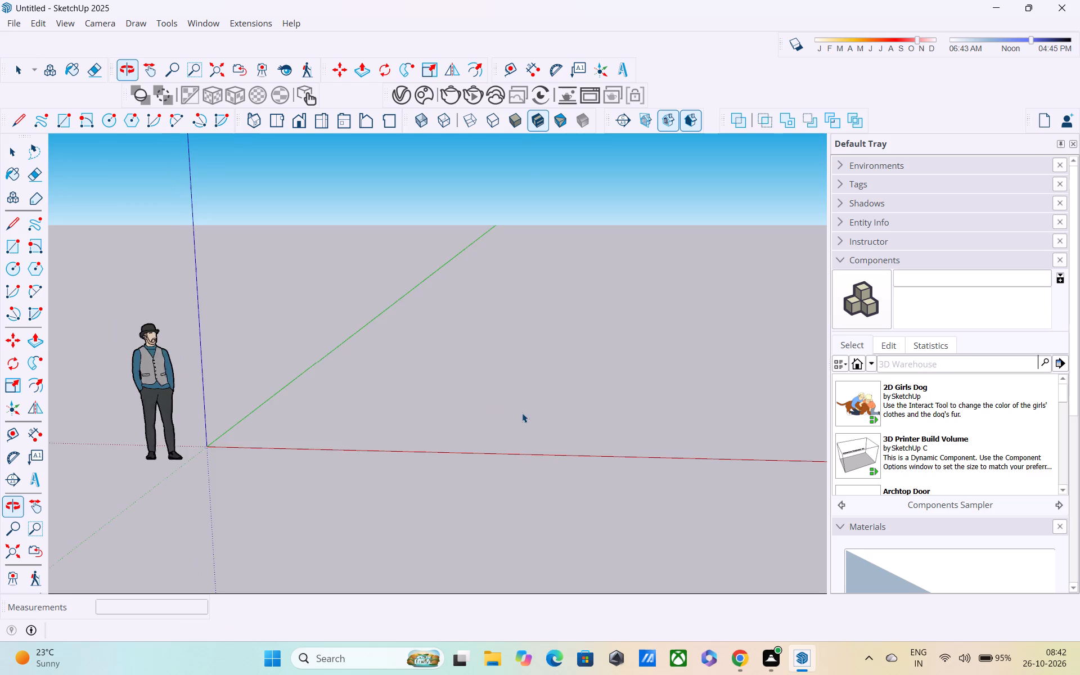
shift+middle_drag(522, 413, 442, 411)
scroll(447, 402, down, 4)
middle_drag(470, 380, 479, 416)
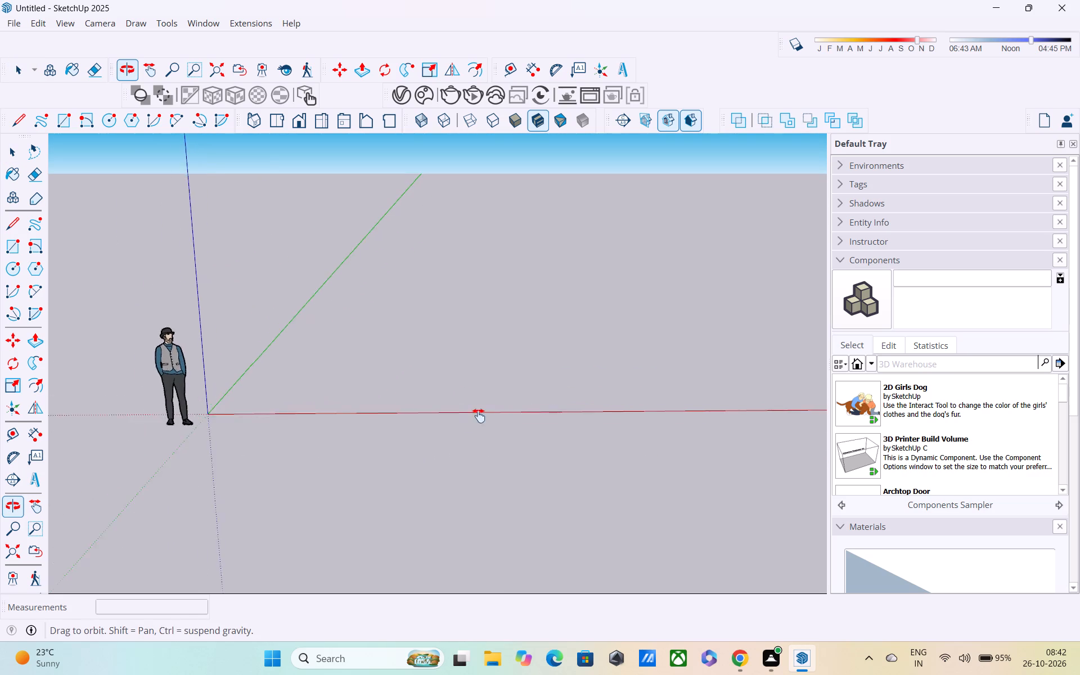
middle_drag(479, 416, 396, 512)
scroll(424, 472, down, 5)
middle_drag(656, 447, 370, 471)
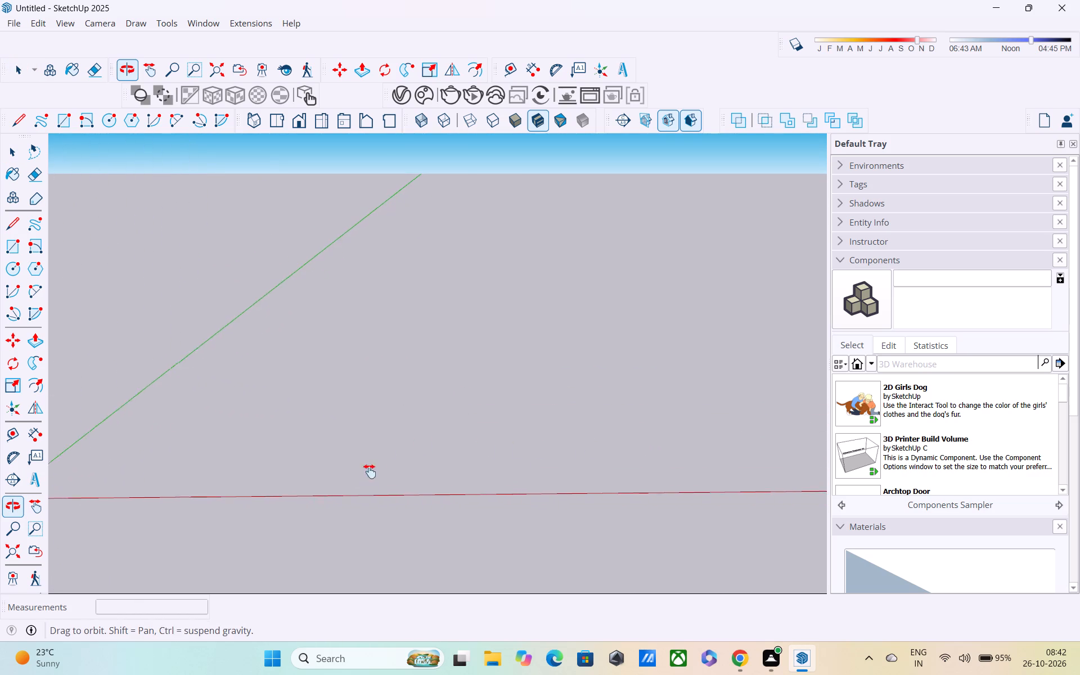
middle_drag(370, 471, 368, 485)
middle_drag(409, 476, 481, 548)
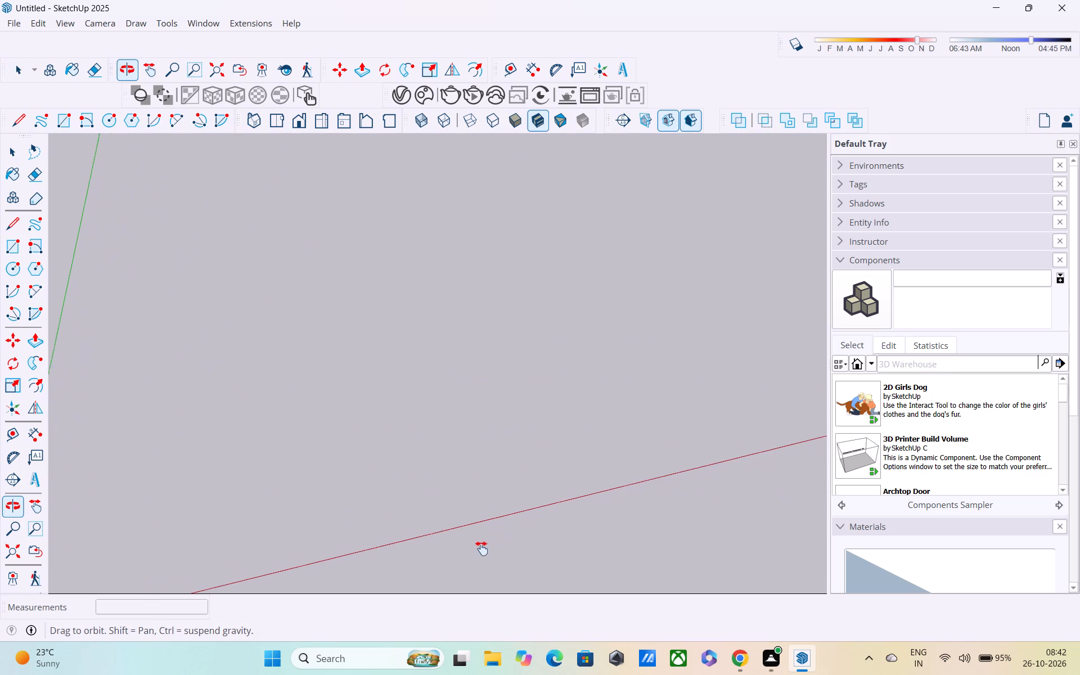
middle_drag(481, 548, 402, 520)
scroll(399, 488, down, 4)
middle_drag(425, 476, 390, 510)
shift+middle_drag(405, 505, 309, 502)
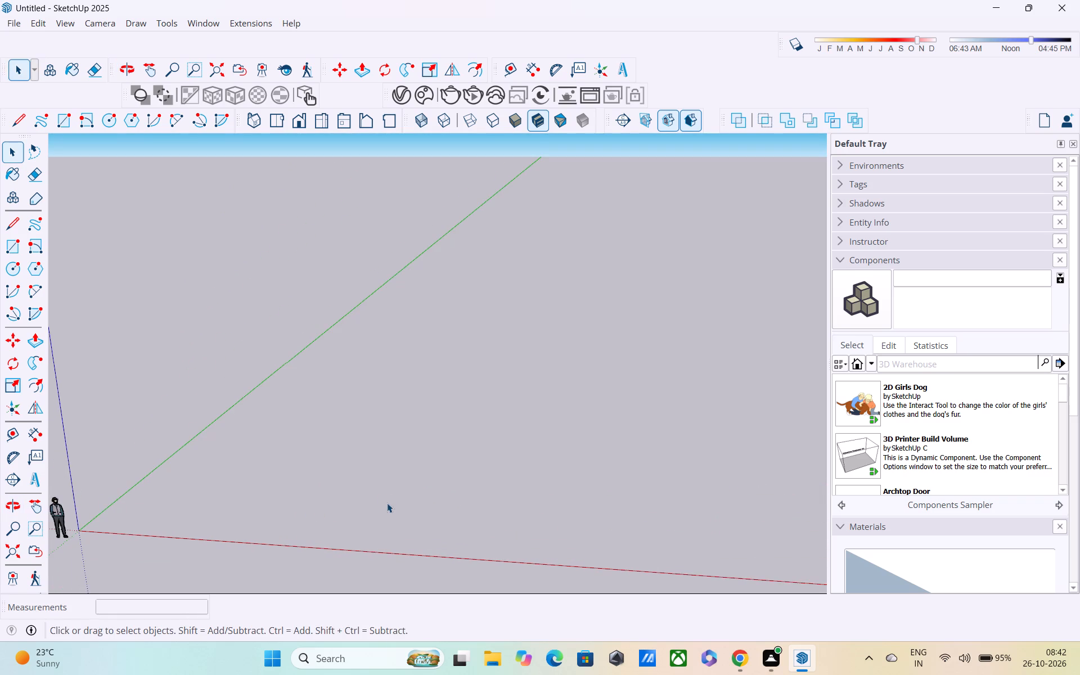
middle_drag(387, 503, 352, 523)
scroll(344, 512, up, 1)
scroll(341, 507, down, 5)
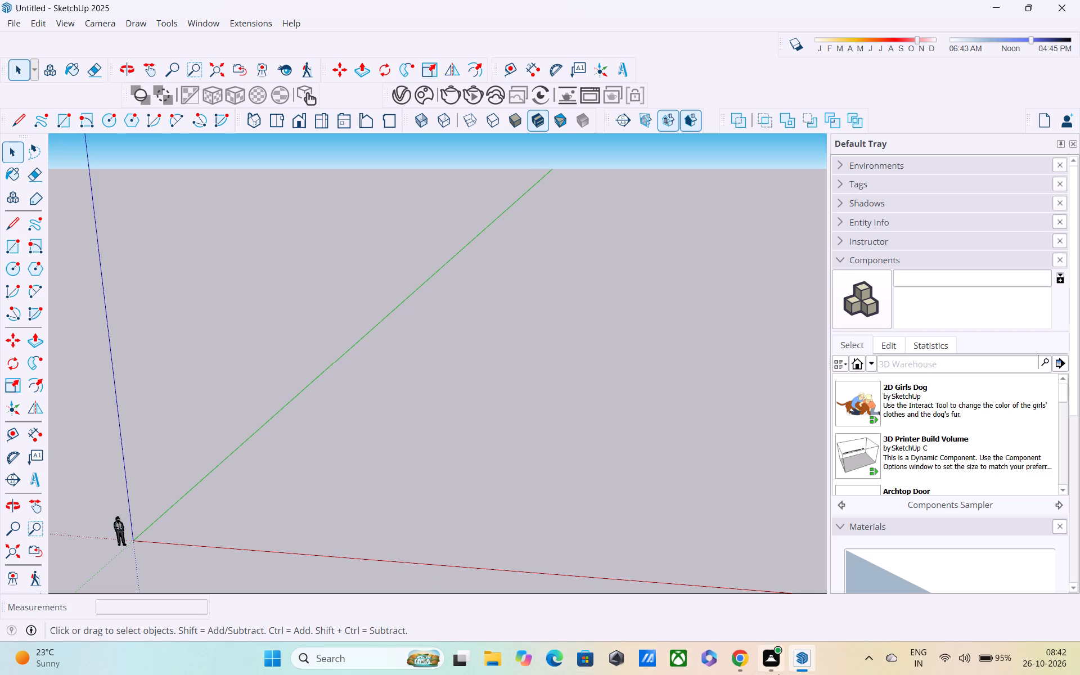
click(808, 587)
Open the existing SketchUp model SK UP PRO 18 from the Documents folder.
click(10, 21)
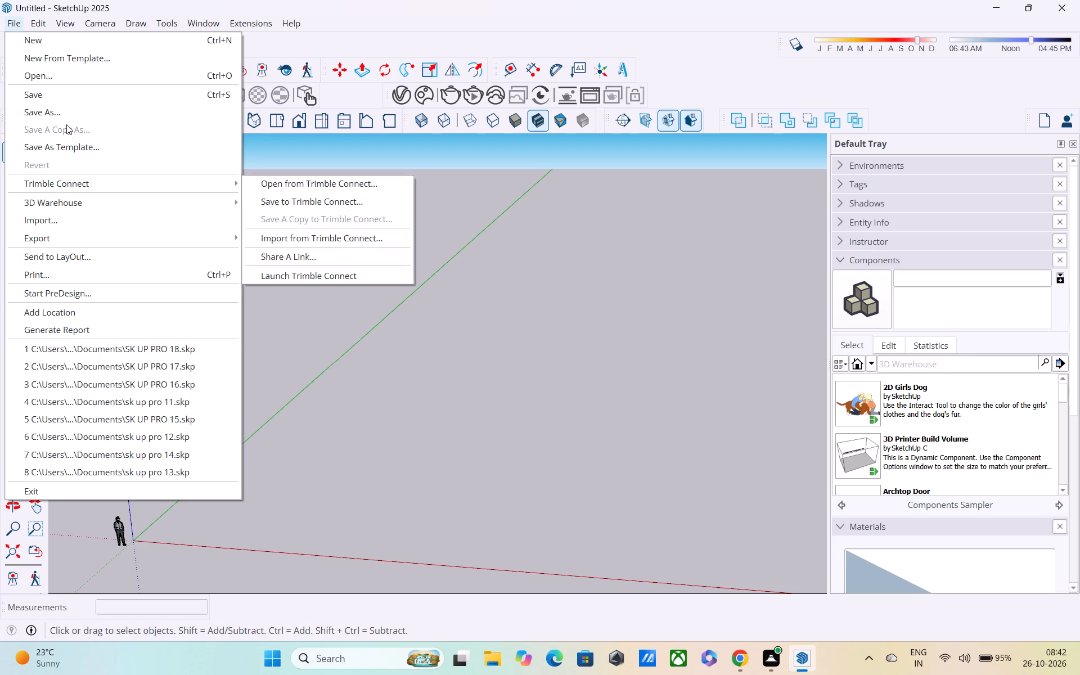
click(58, 73)
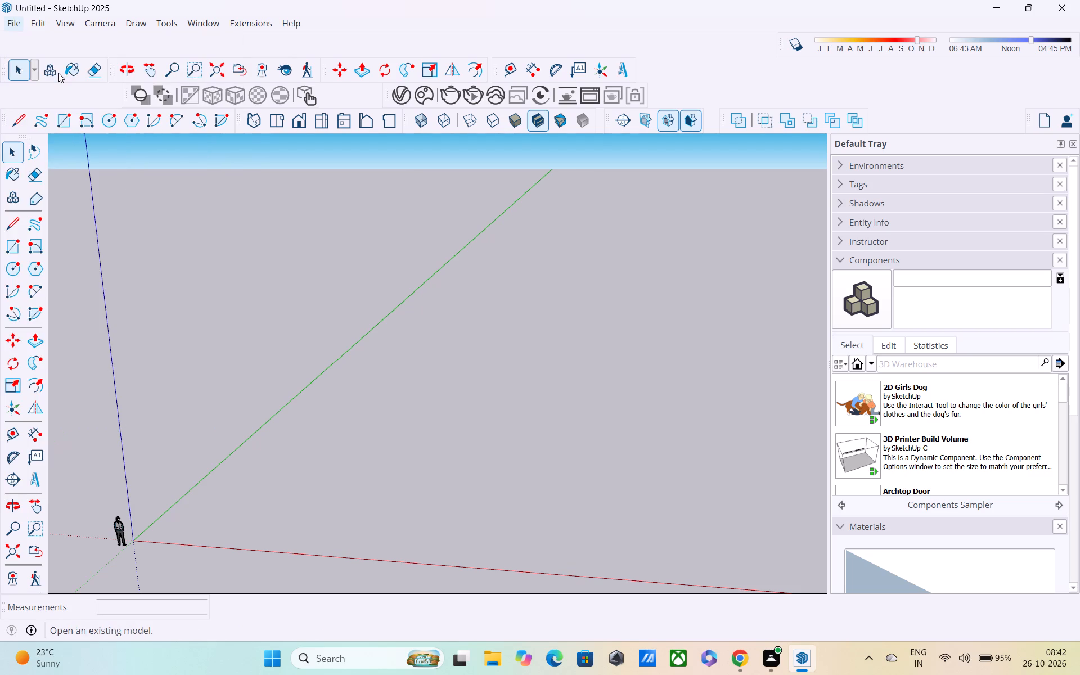
scroll(172, 215, down, 4)
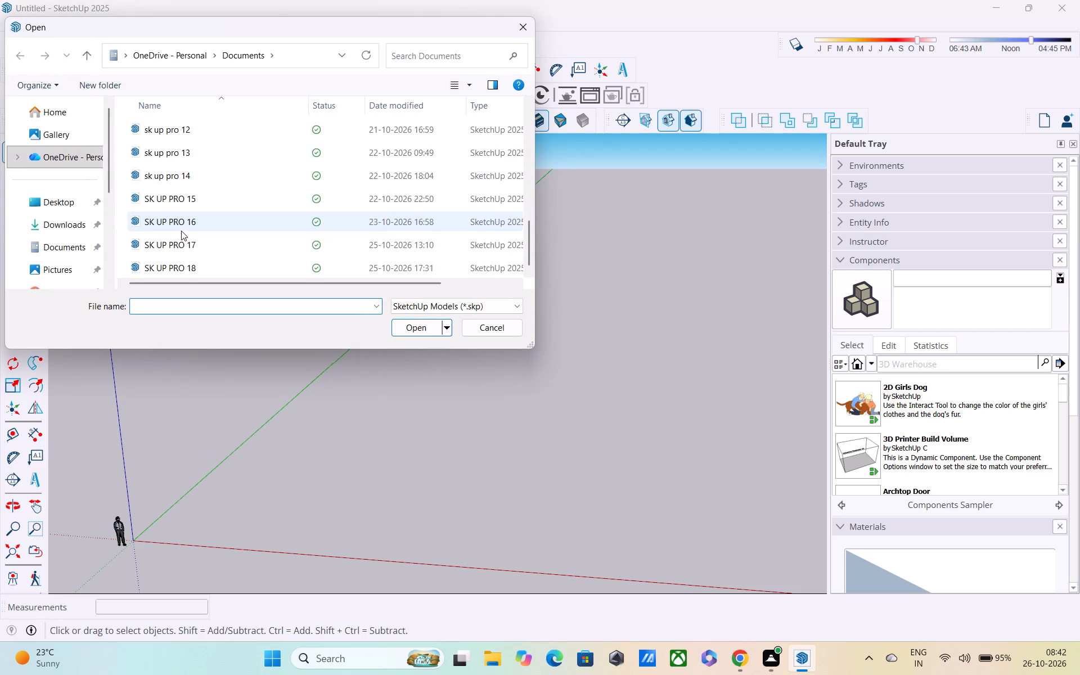
click(195, 269)
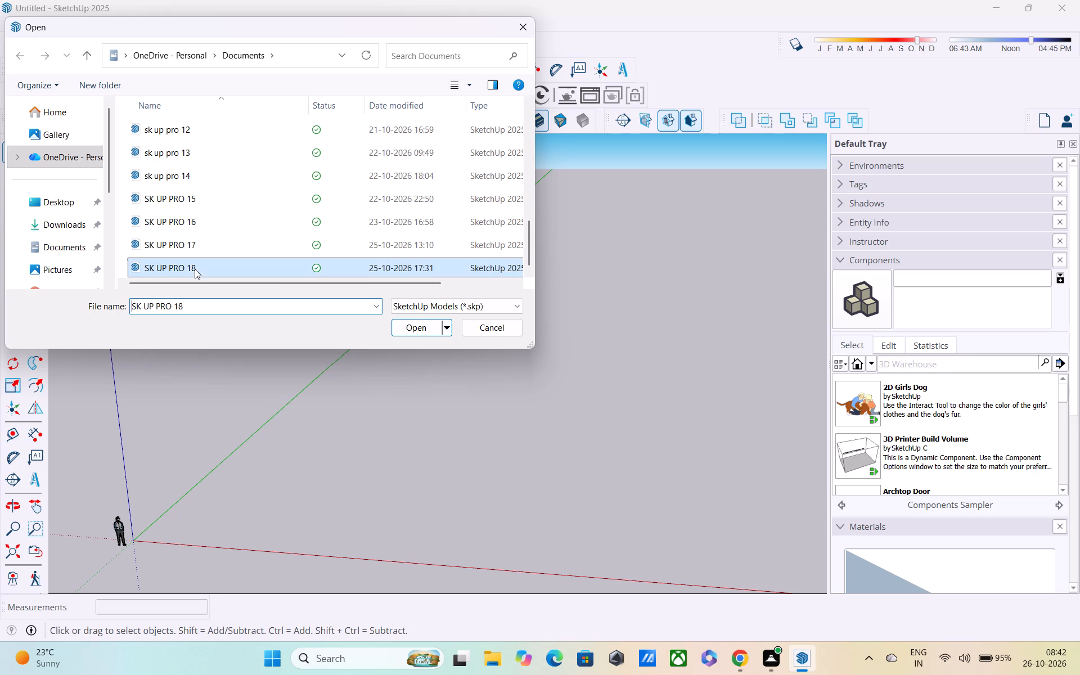
click(422, 330)
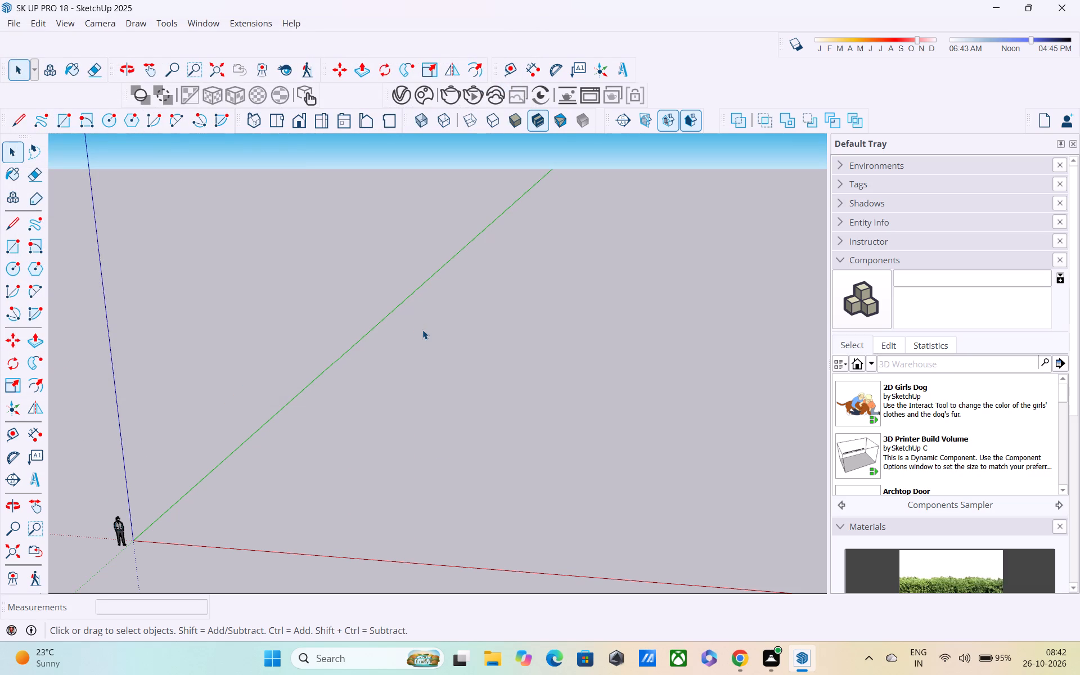
Examine the front elevation of the multi-storey house, including its balconies, stone cladding, entrance gate and boundary wall.
scroll(424, 329, down, 4)
scroll(484, 348, down, 3)
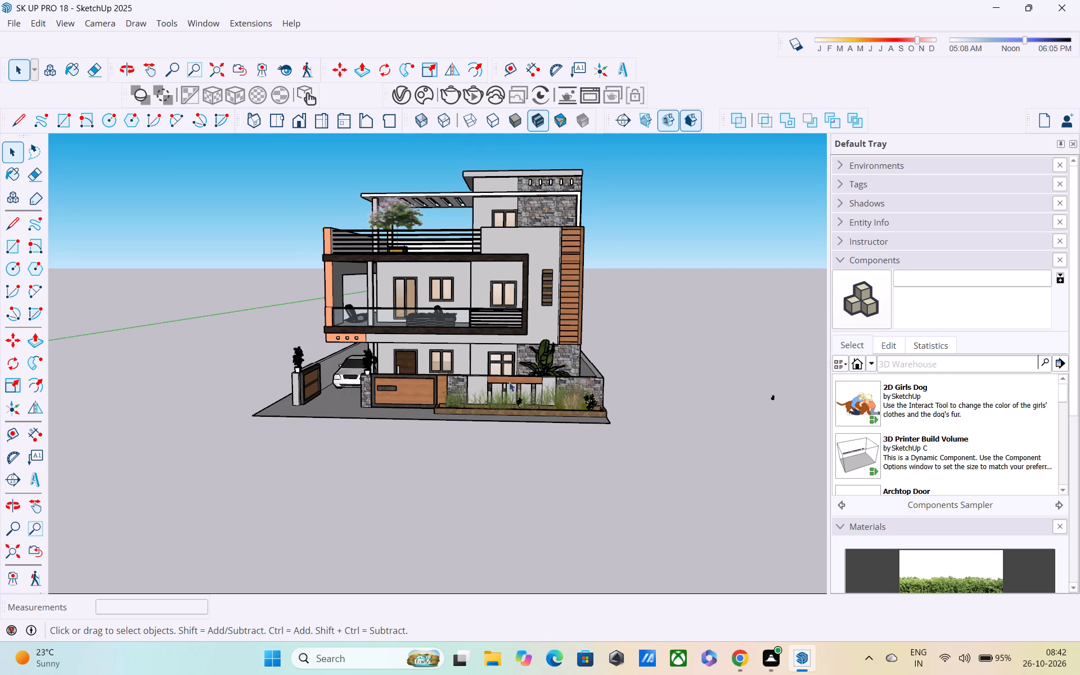
scroll(494, 382, up, 5)
middle_drag(494, 382, 484, 444)
scroll(482, 409, down, 2)
middle_drag(481, 408, 468, 362)
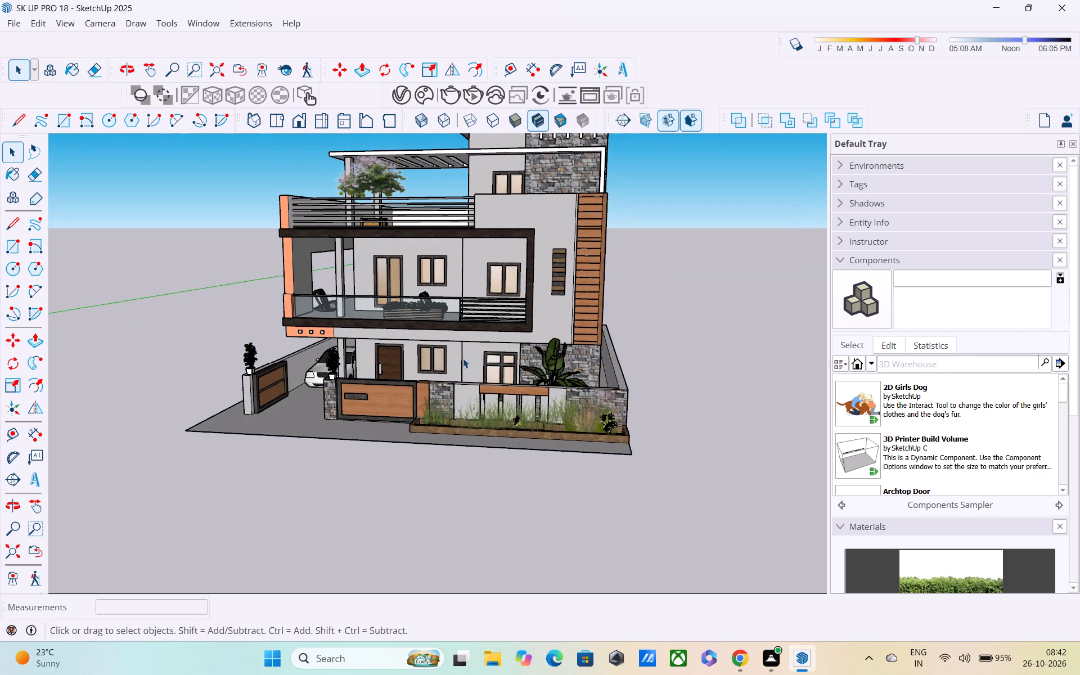
scroll(462, 358, up, 1)
middle_drag(461, 358, 458, 346)
scroll(457, 346, down, 2)
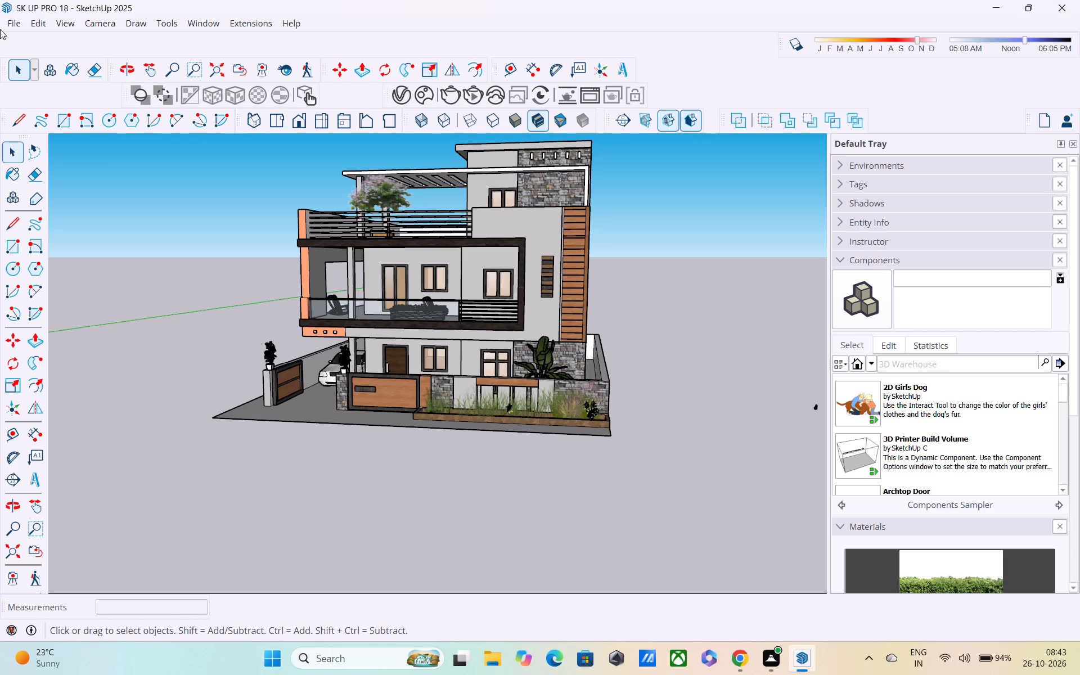
Open the model SK UP PRO 15 from the Documents folder to view its two-storey building with the exterior staircase.
click(19, 21)
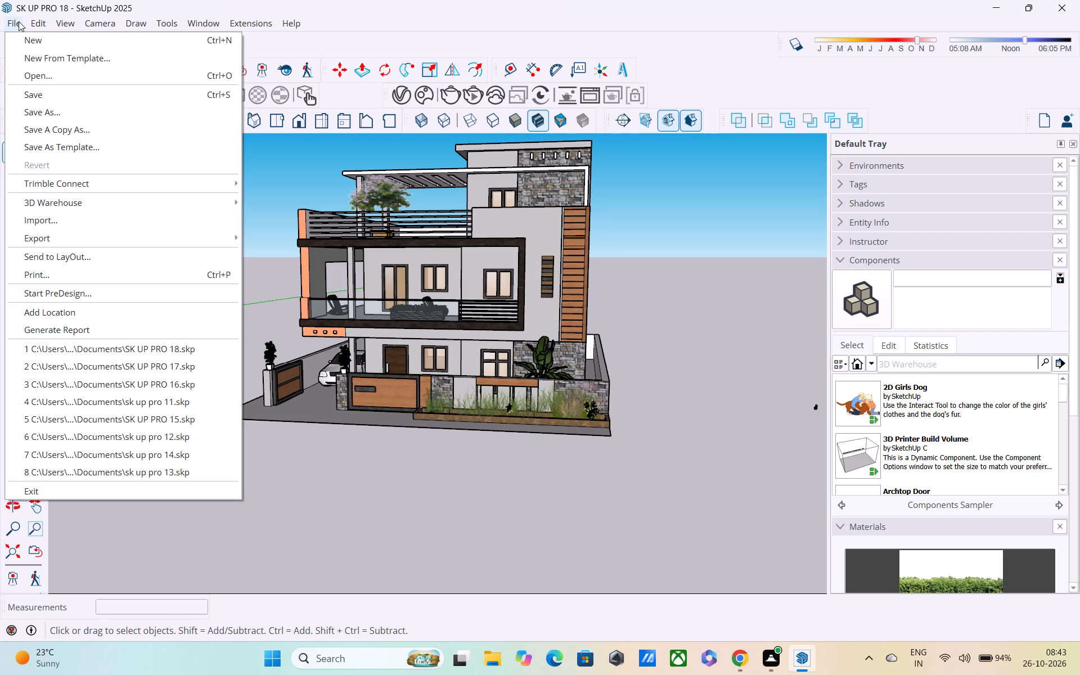
click(26, 76)
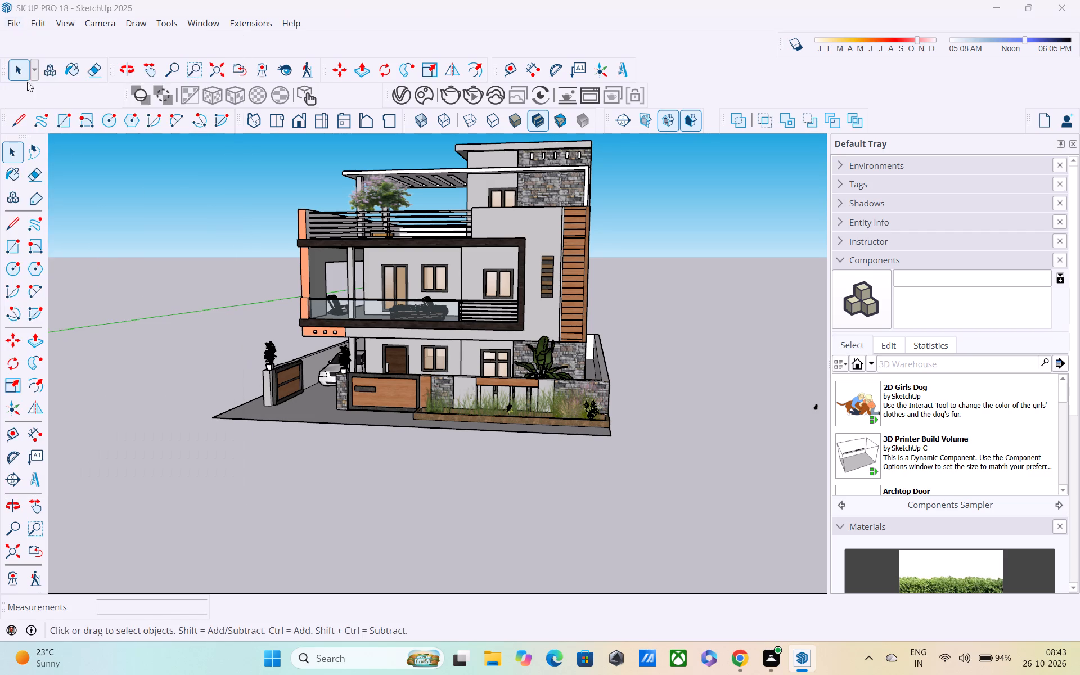
scroll(293, 235, down, 3)
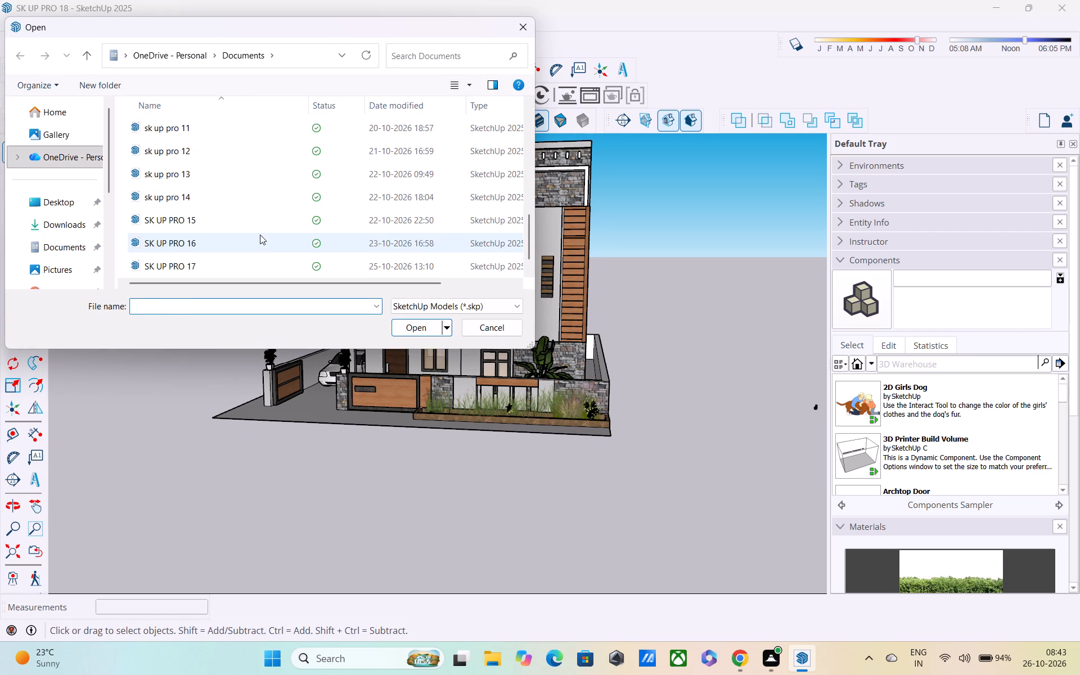
click(252, 225)
click(419, 330)
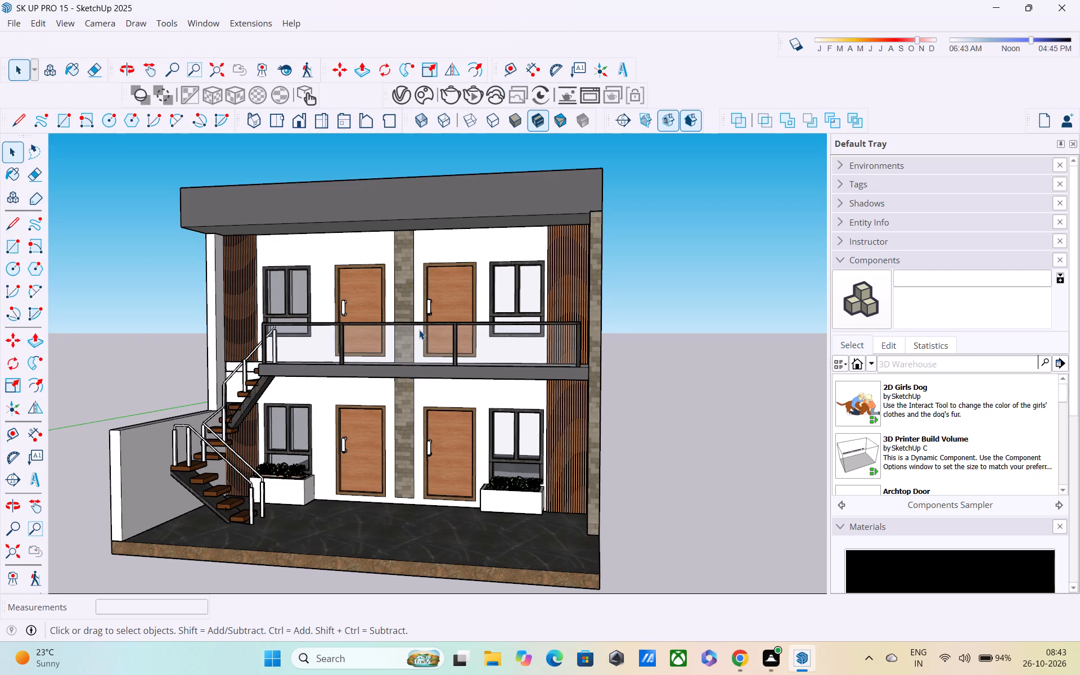
scroll(419, 330, down, 3)
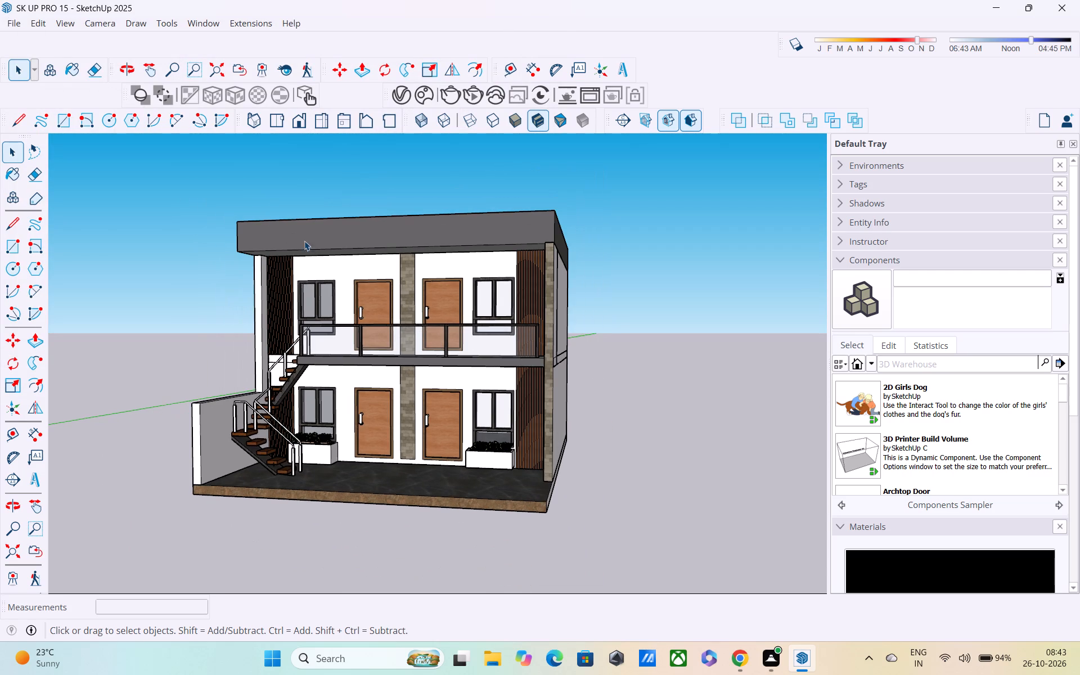
Open the model sk up pro 14 from the Documents folder and view the hotel building's front facade.
click(16, 24)
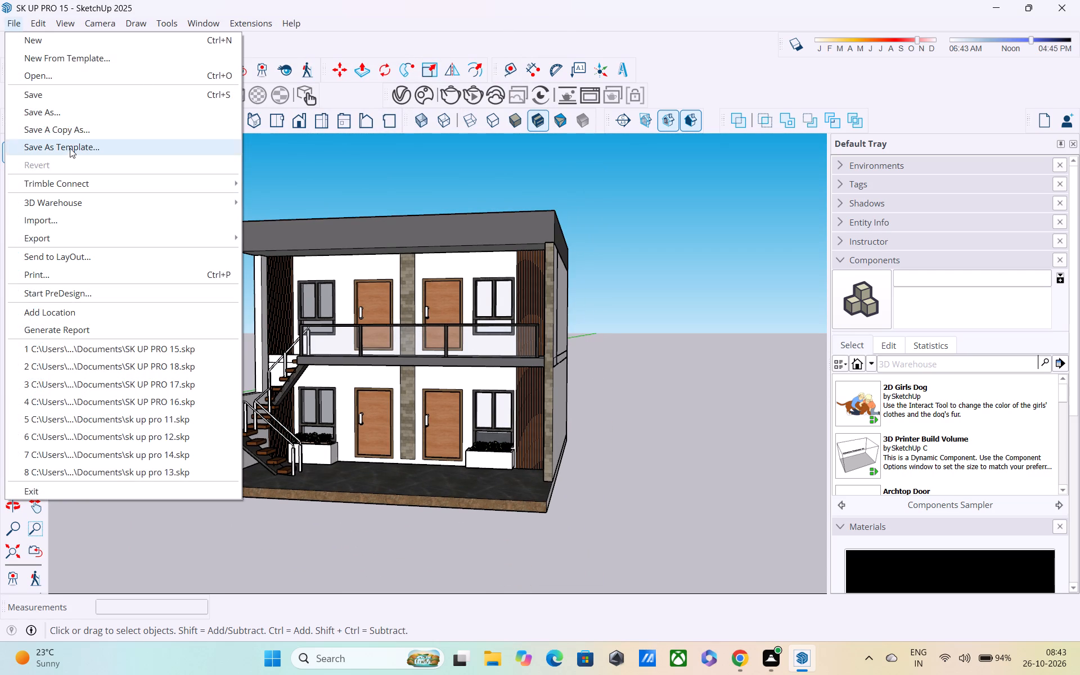
click(58, 76)
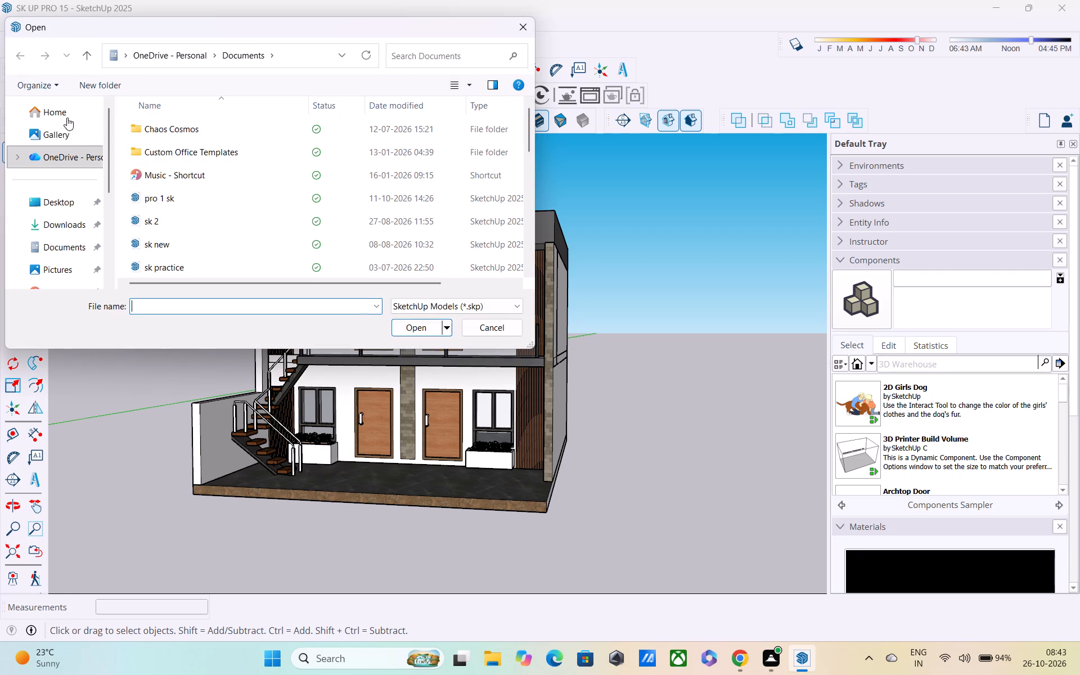
scroll(200, 257, down, 3)
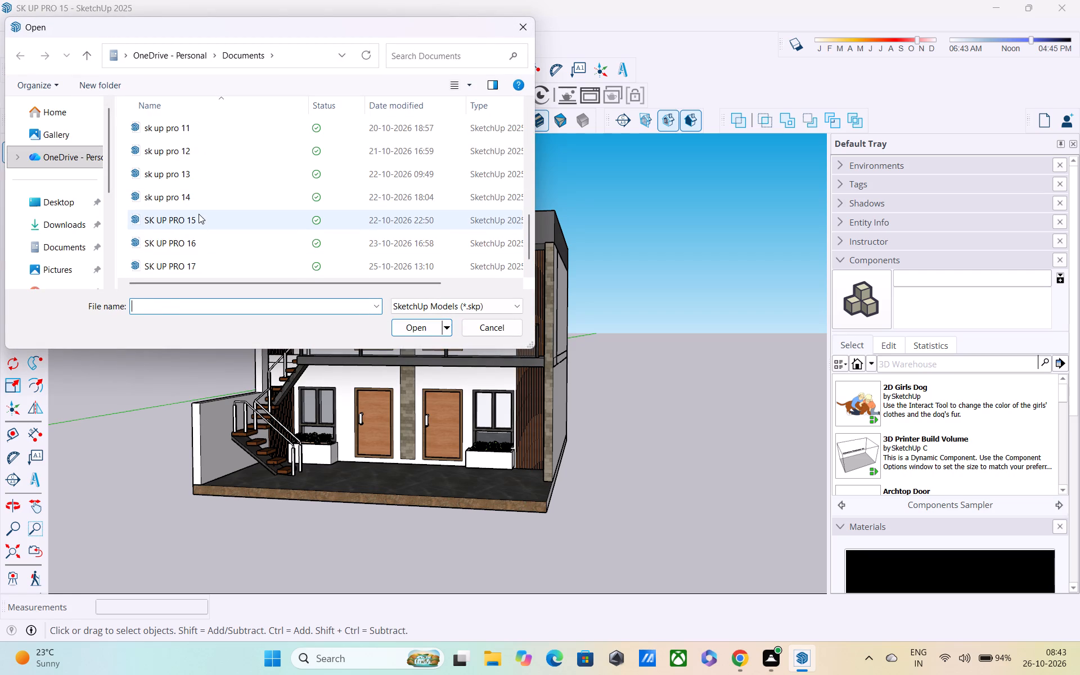
click(198, 199)
click(403, 322)
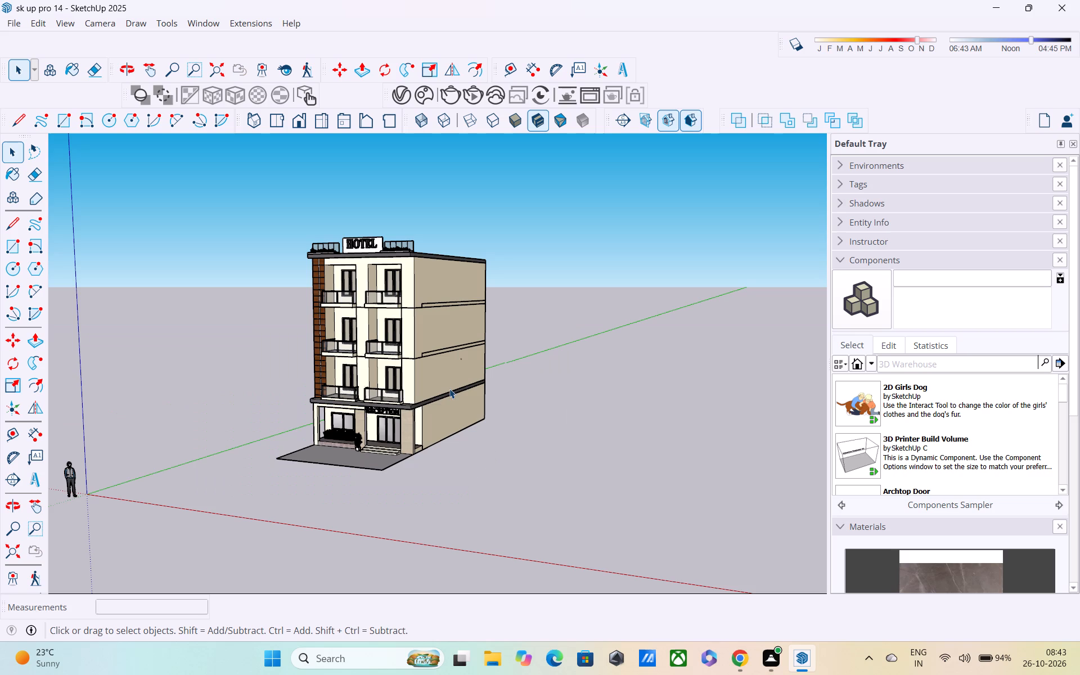
middle_drag(361, 373, 542, 370)
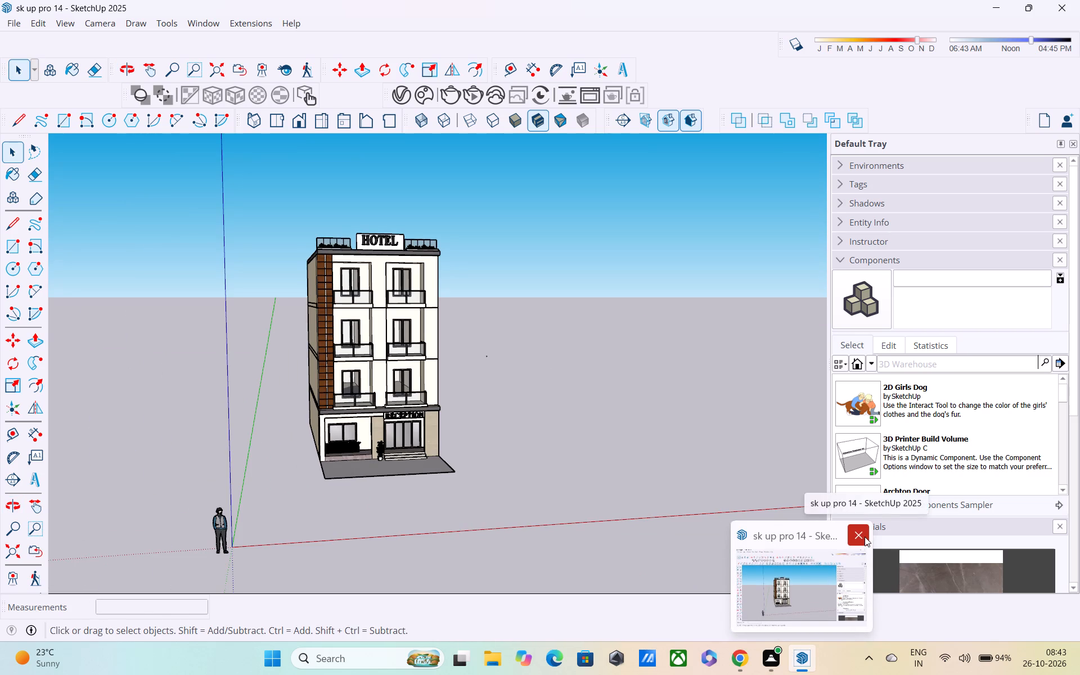
Open the model SK UP PRO 16 from the Documents folder and examine the two-storey house from its corner and front.
click(15, 20)
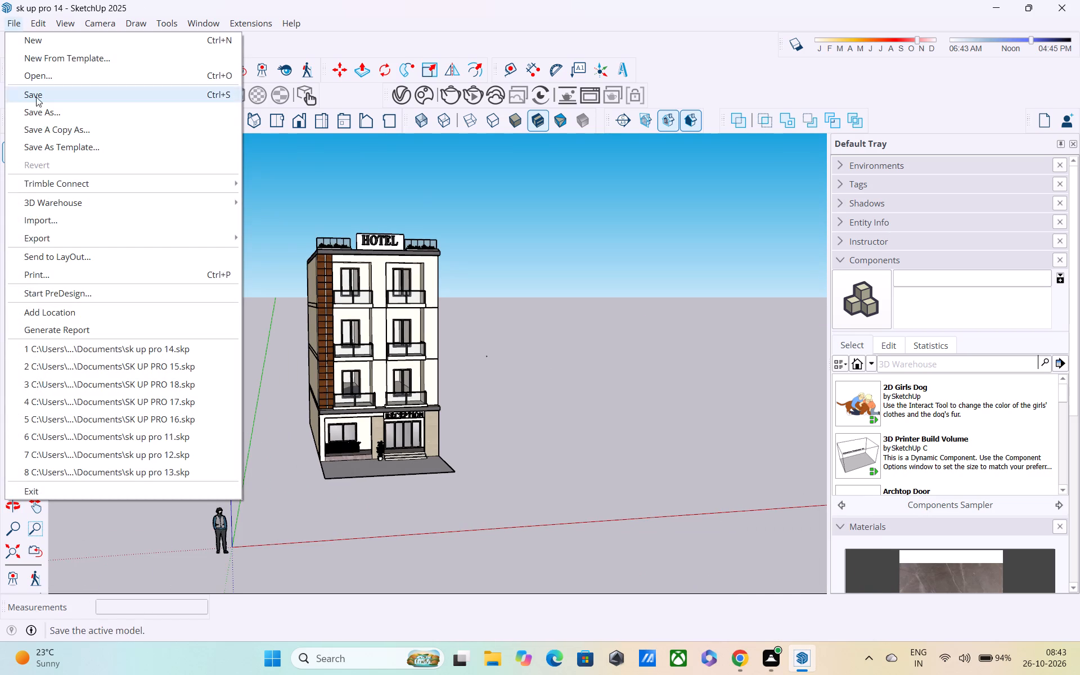
click(68, 81)
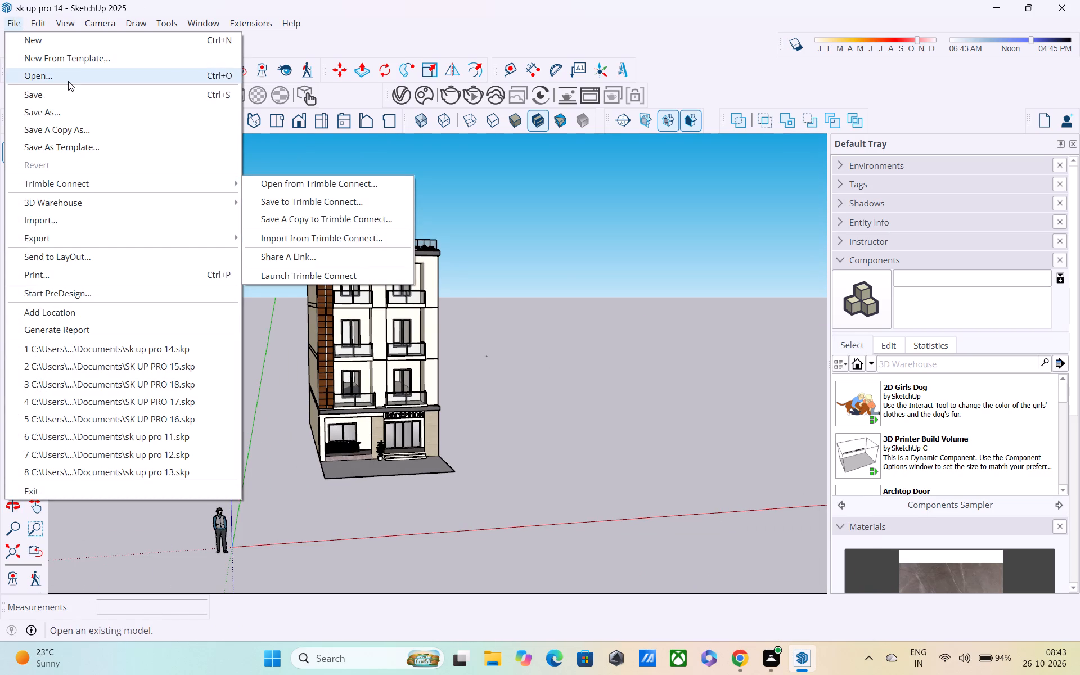
scroll(295, 237, down, 3)
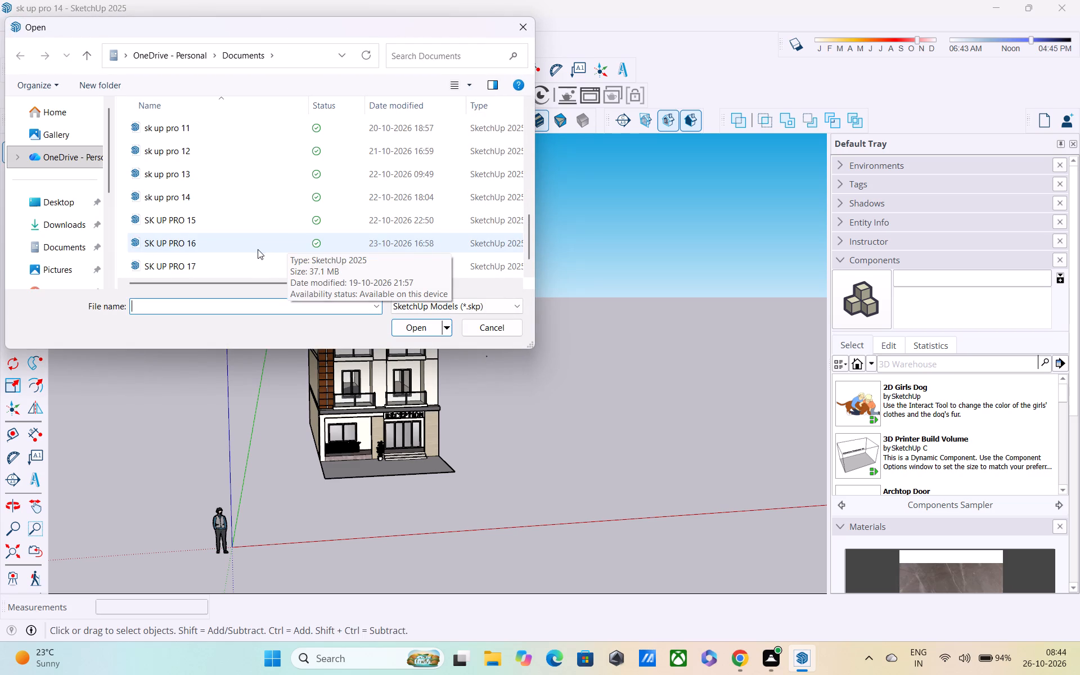
click(245, 239)
click(430, 329)
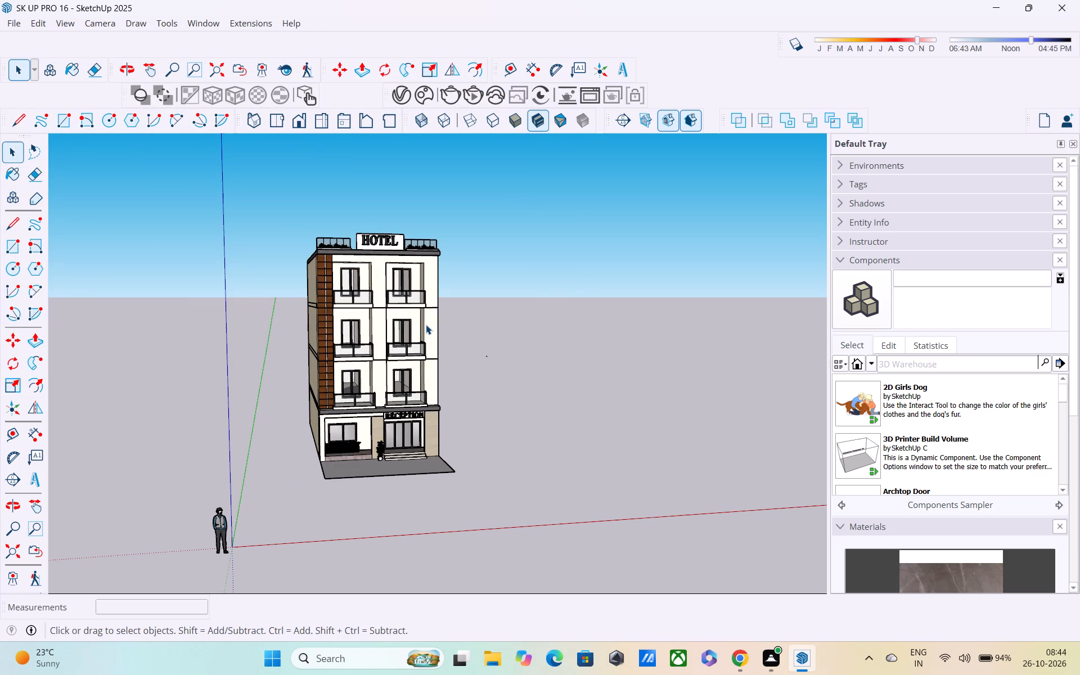
middle_drag(424, 324, 361, 322)
middle_drag(361, 322, 348, 325)
middle_drag(442, 323, 465, 339)
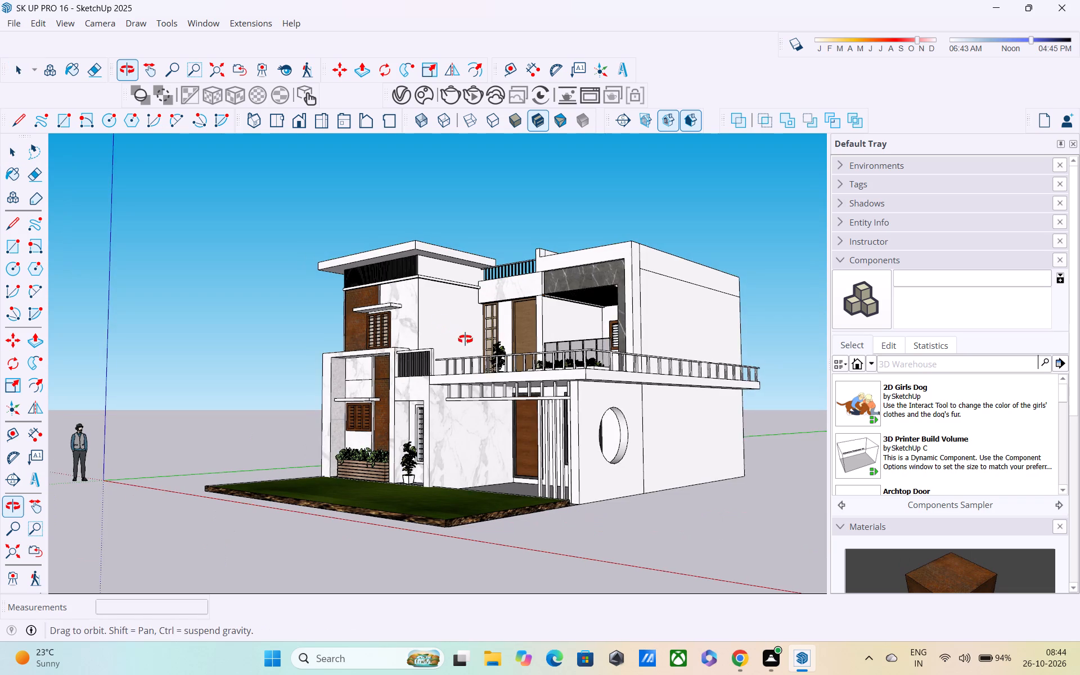
middle_drag(465, 339, 604, 344)
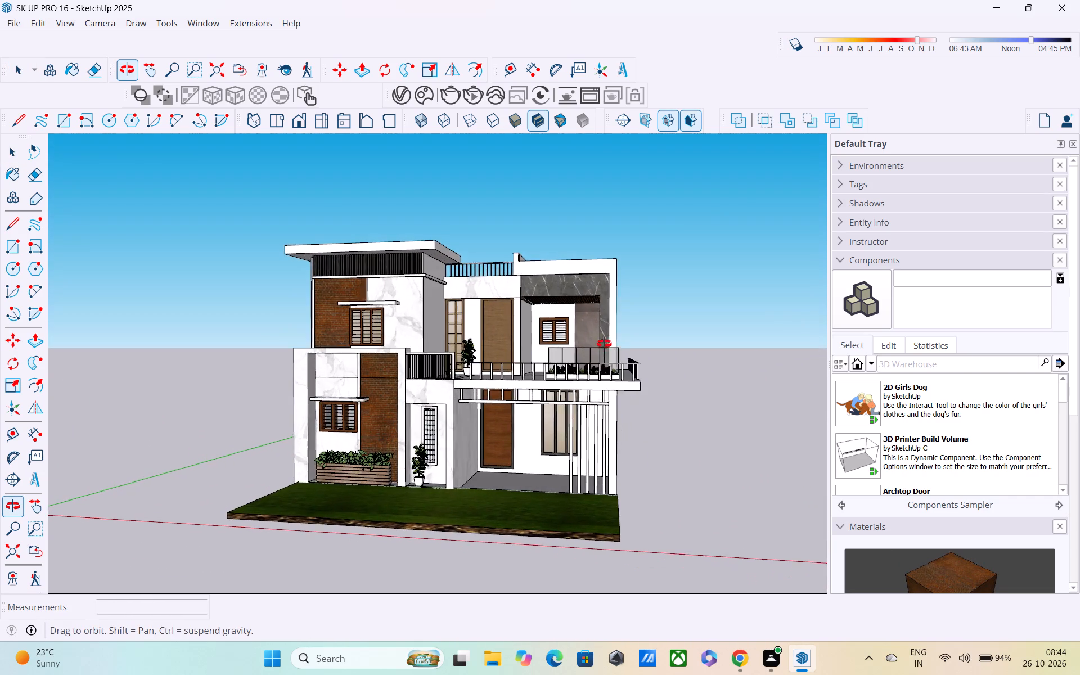
middle_drag(604, 344, 628, 357)
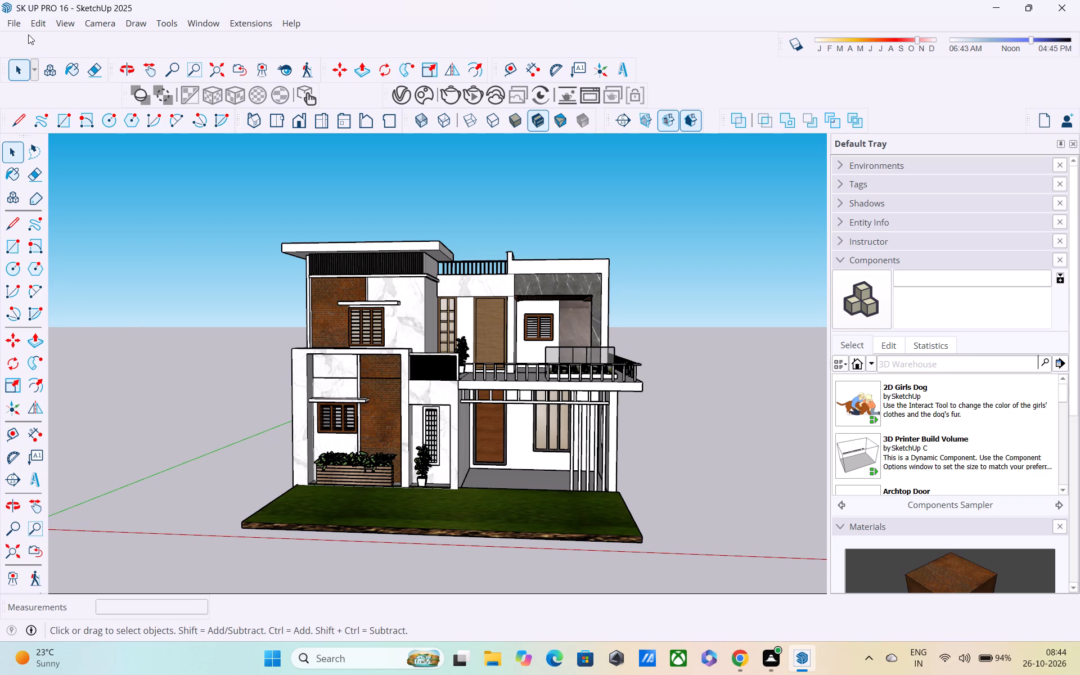
Open the model SK UP PRO 17 from the Documents folder.
click(15, 22)
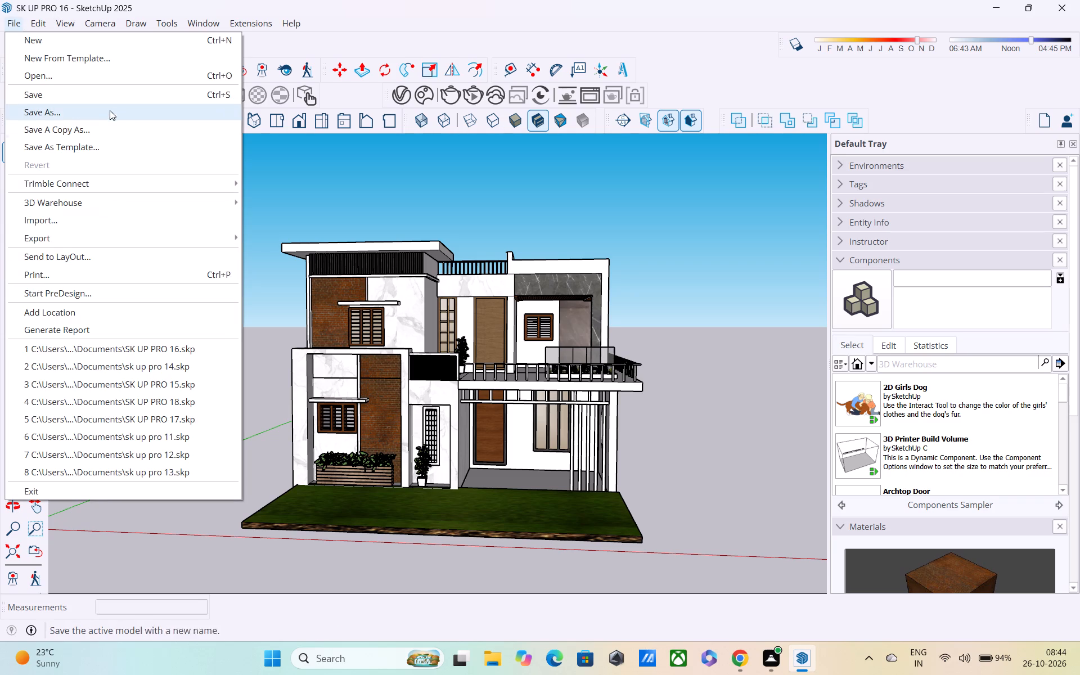
click(114, 76)
scroll(187, 252, down, 2)
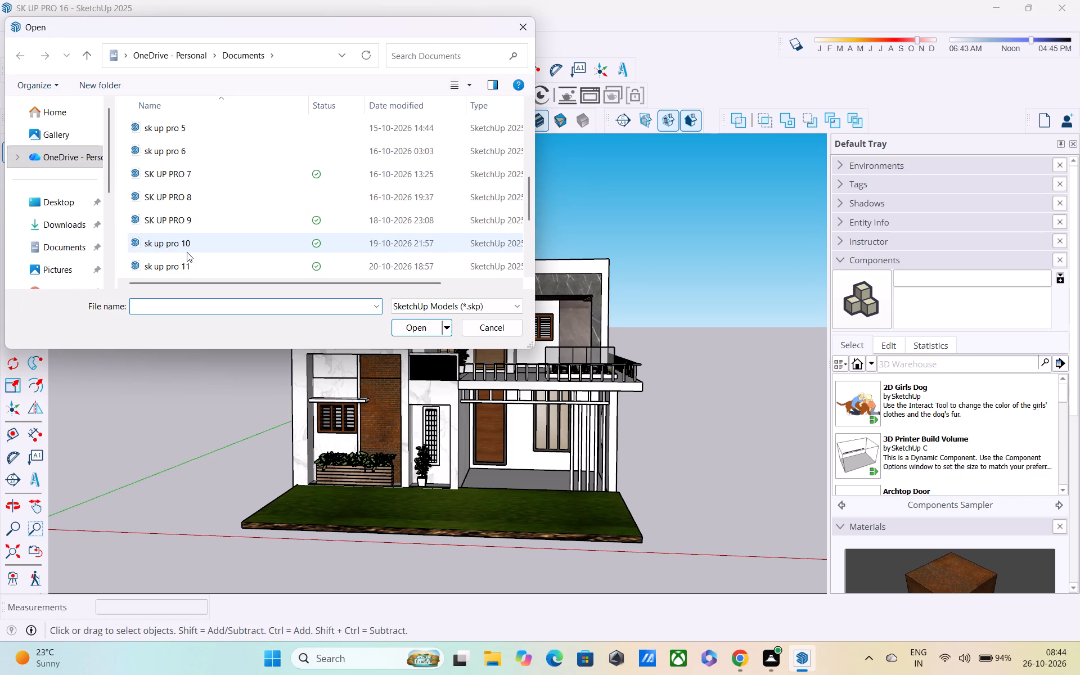
scroll(190, 251, down, 2)
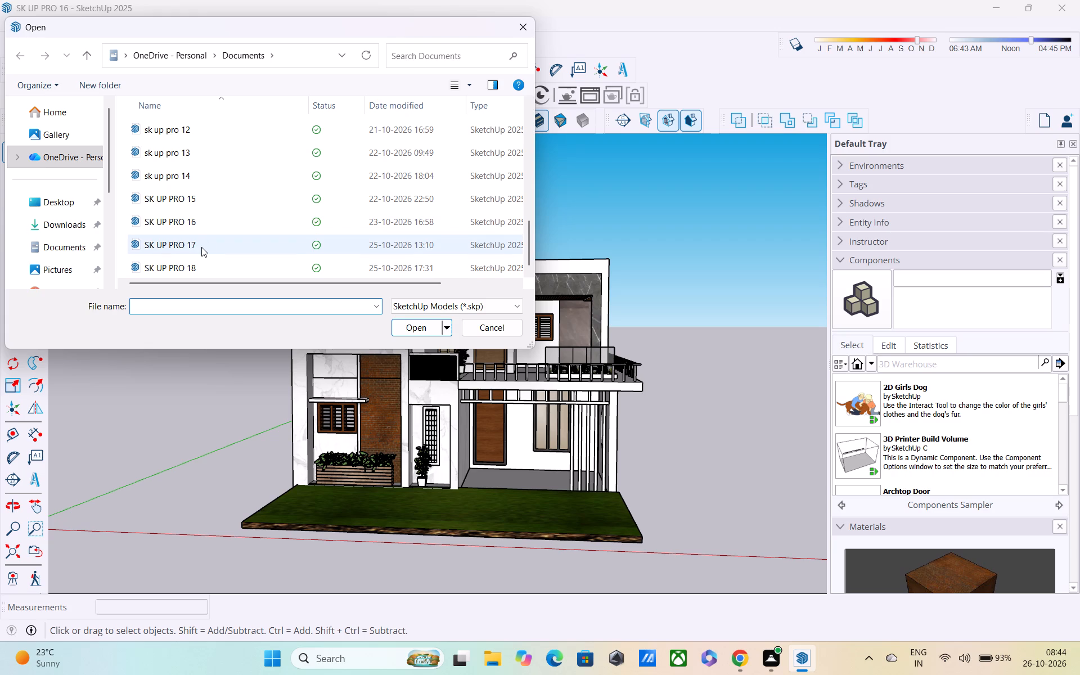
click(201, 247)
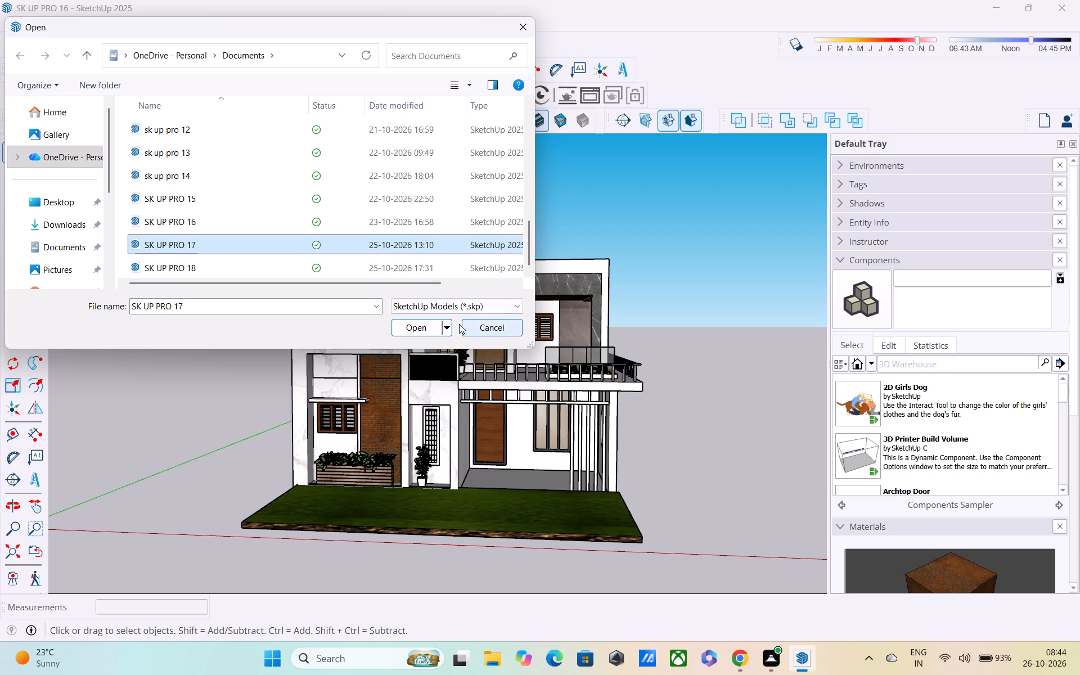
click(430, 324)
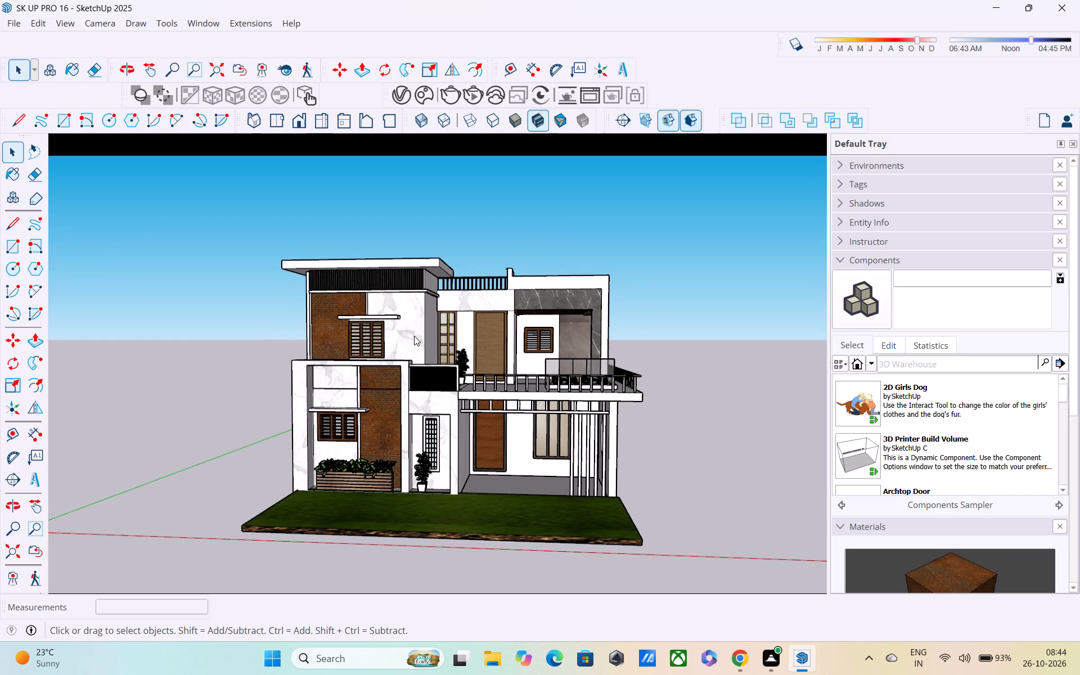
scroll(394, 335, down, 4)
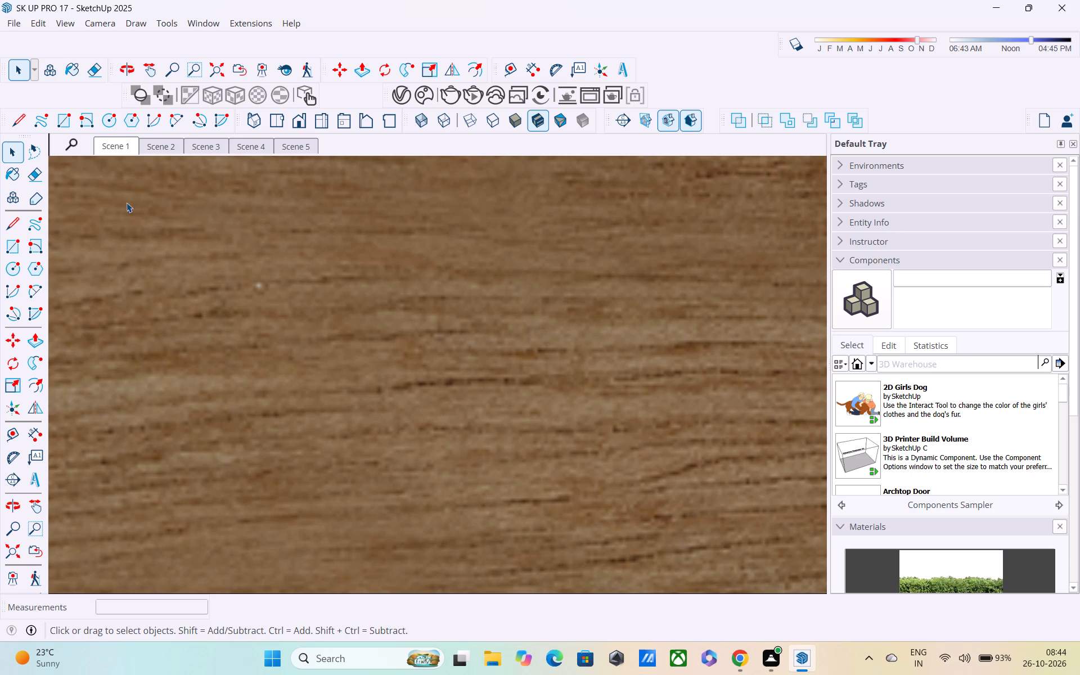
View the green-brick three-storey house through its saved scenes 1 to 5, finishing on the front view of Scene 5.
click(309, 143)
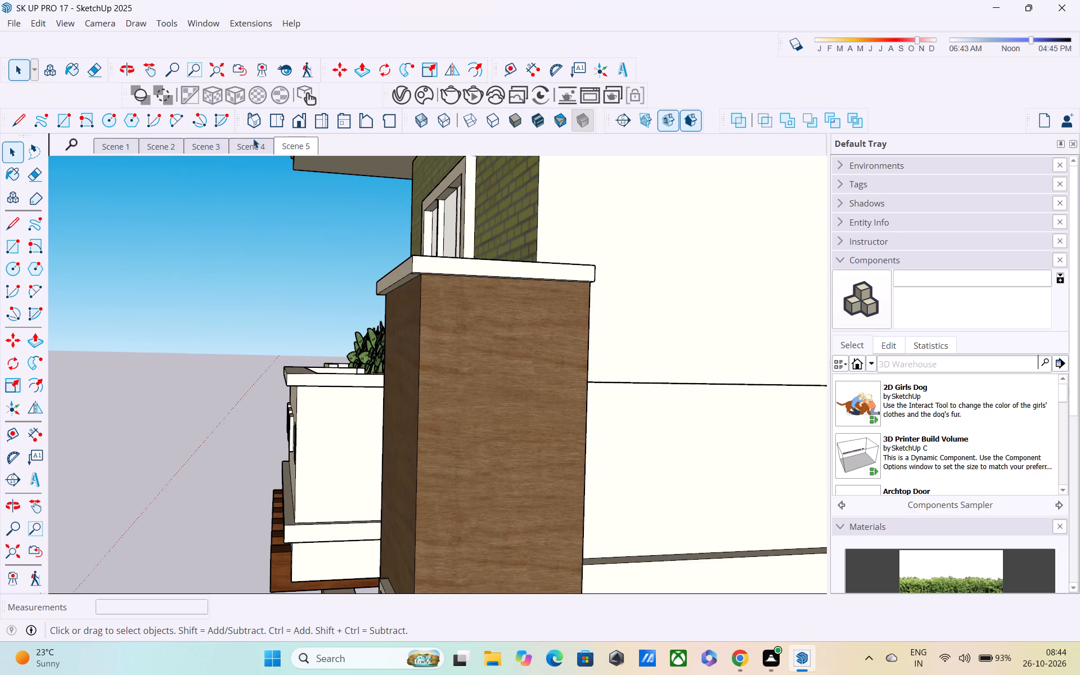
click(258, 151)
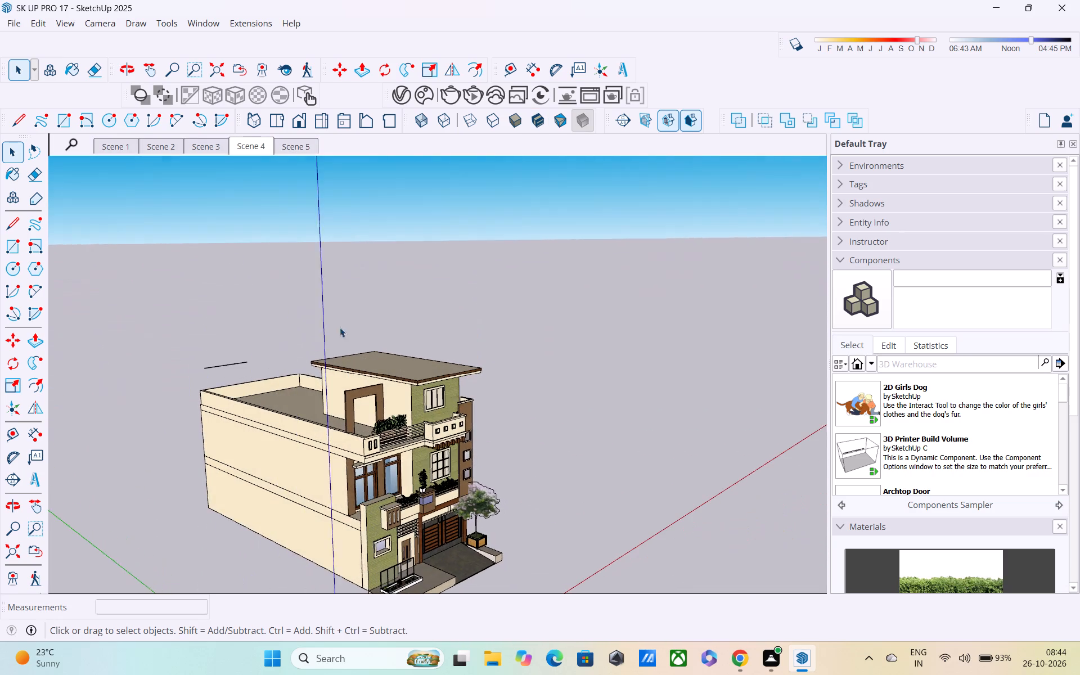
click(278, 143)
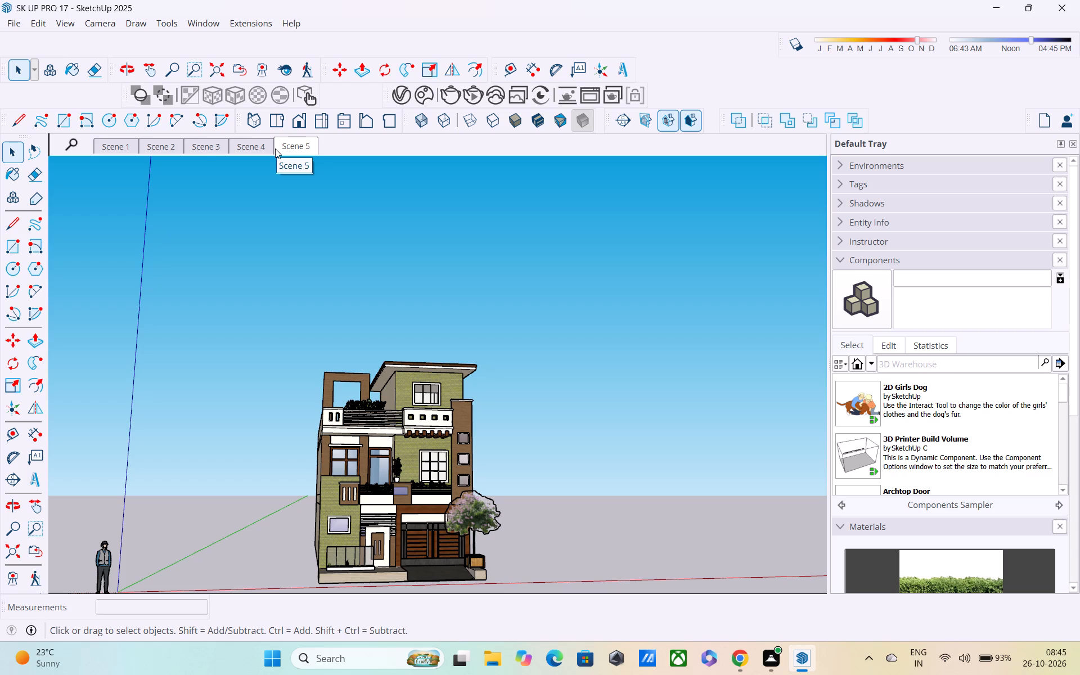
click(200, 149)
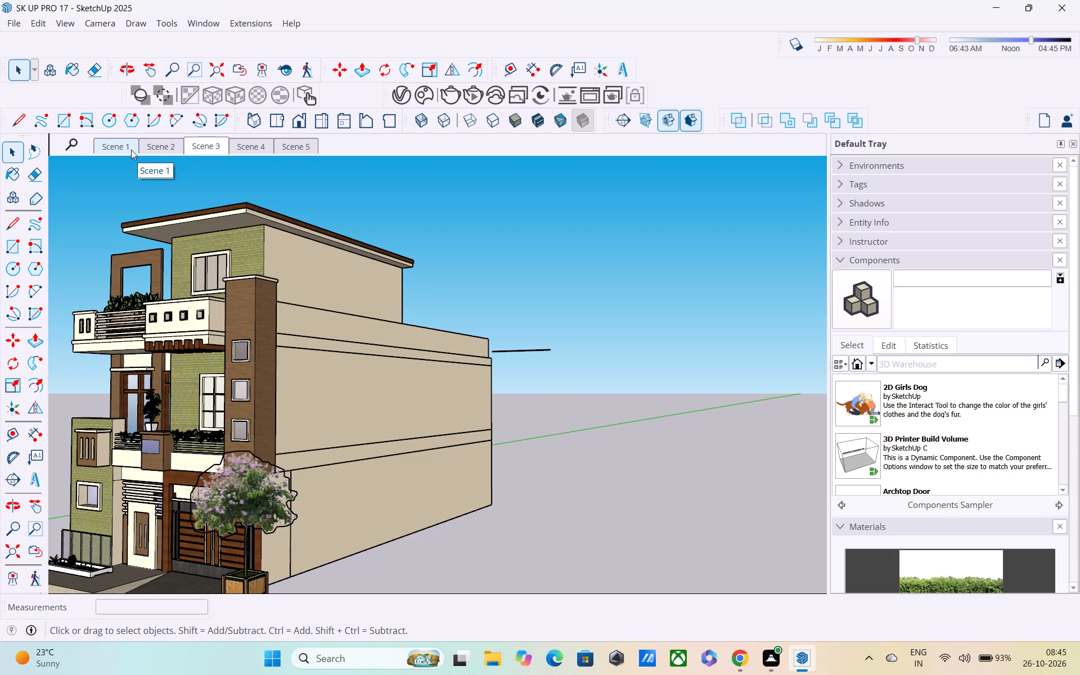
click(164, 145)
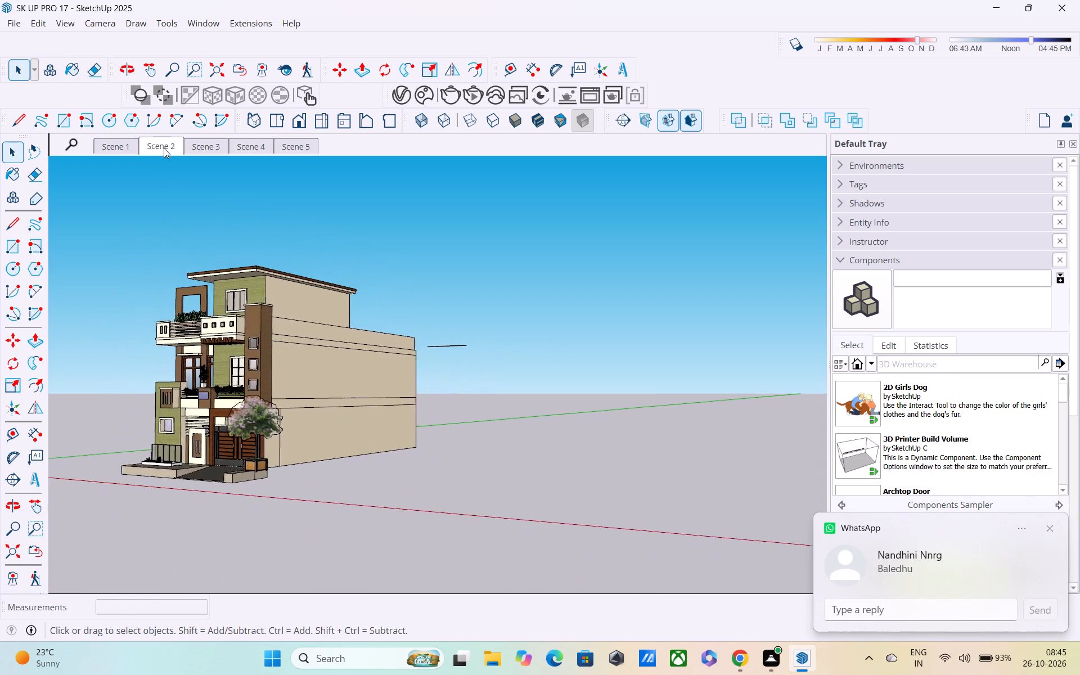
click(118, 154)
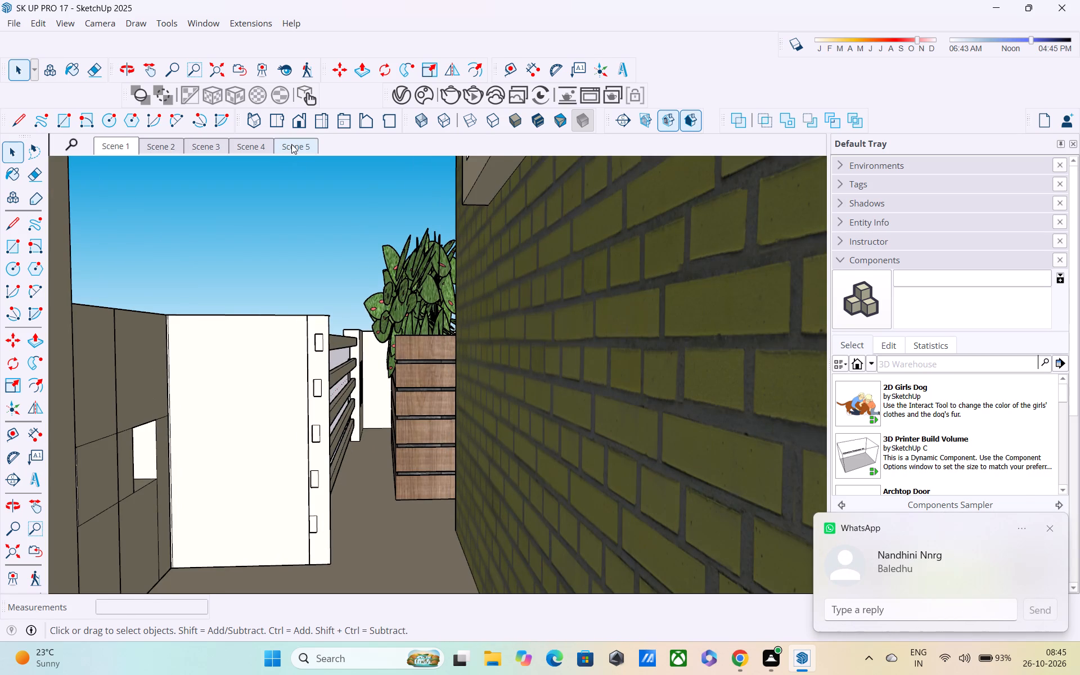
click(291, 144)
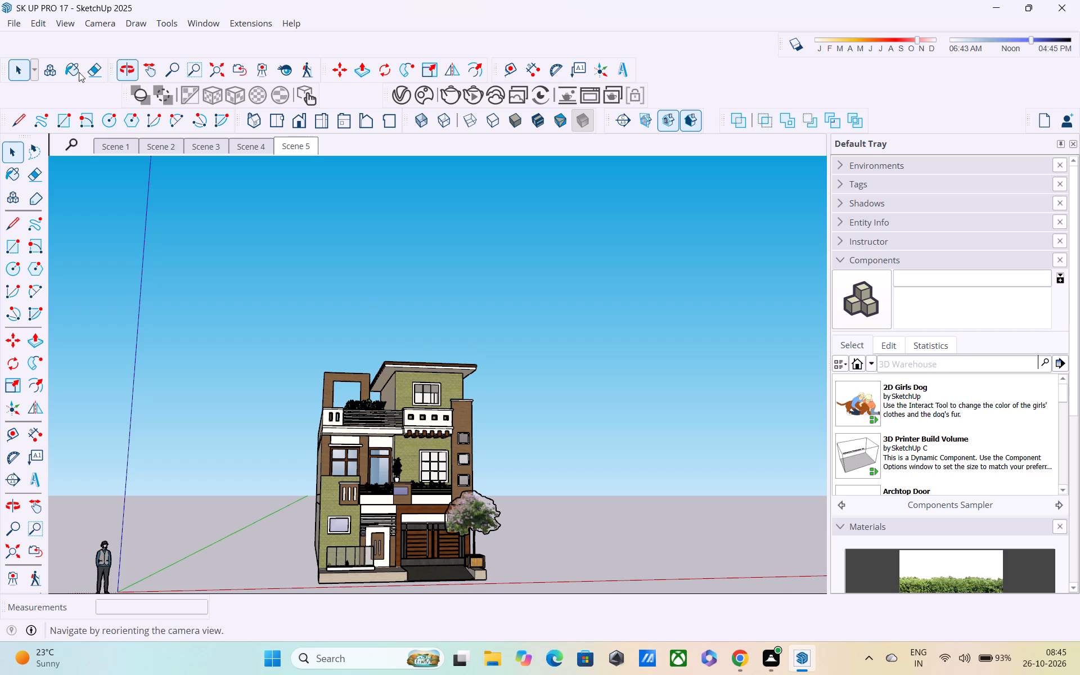
Open the model sk up pro 13 from the Documents folder to view its multi-storey building with front balconies.
click(11, 28)
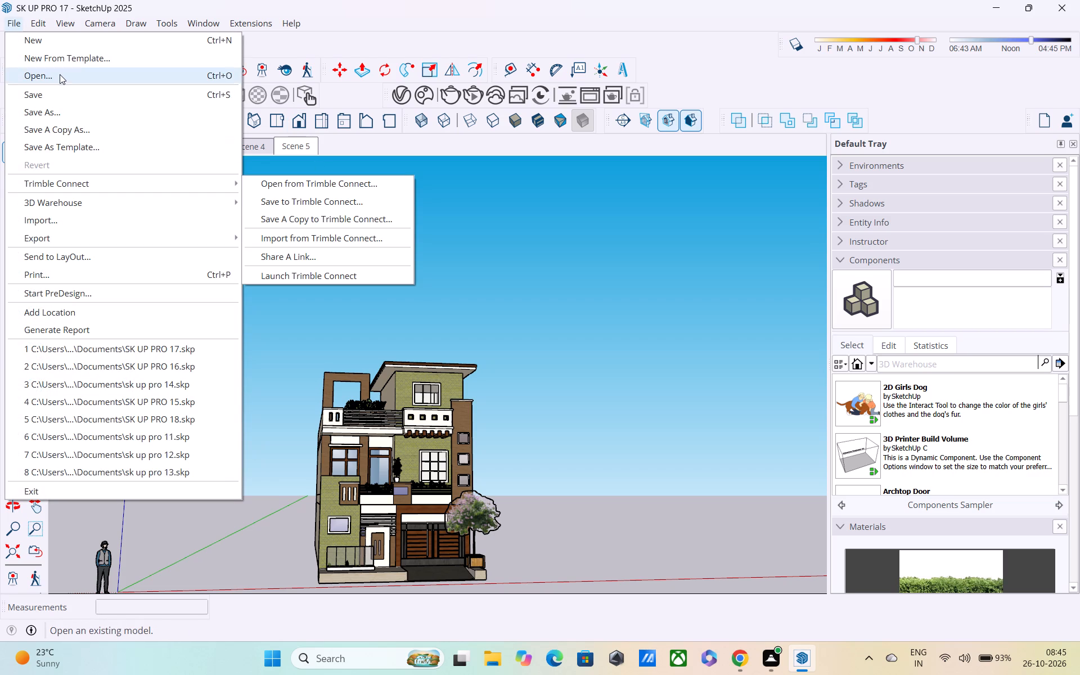
click(59, 73)
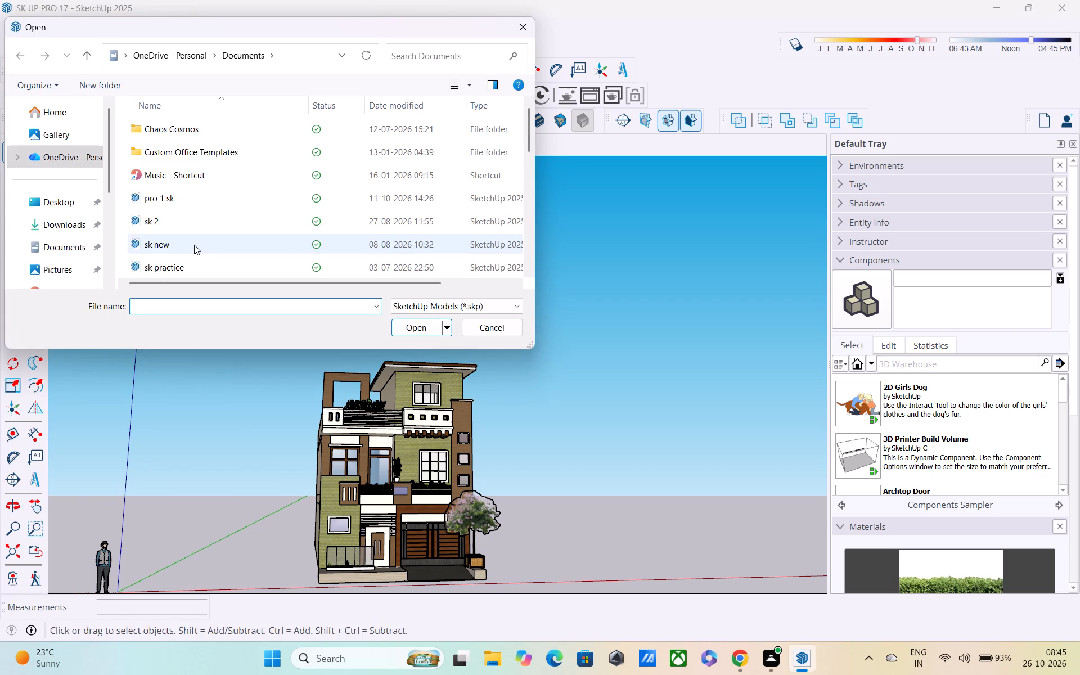
scroll(194, 245, down, 3)
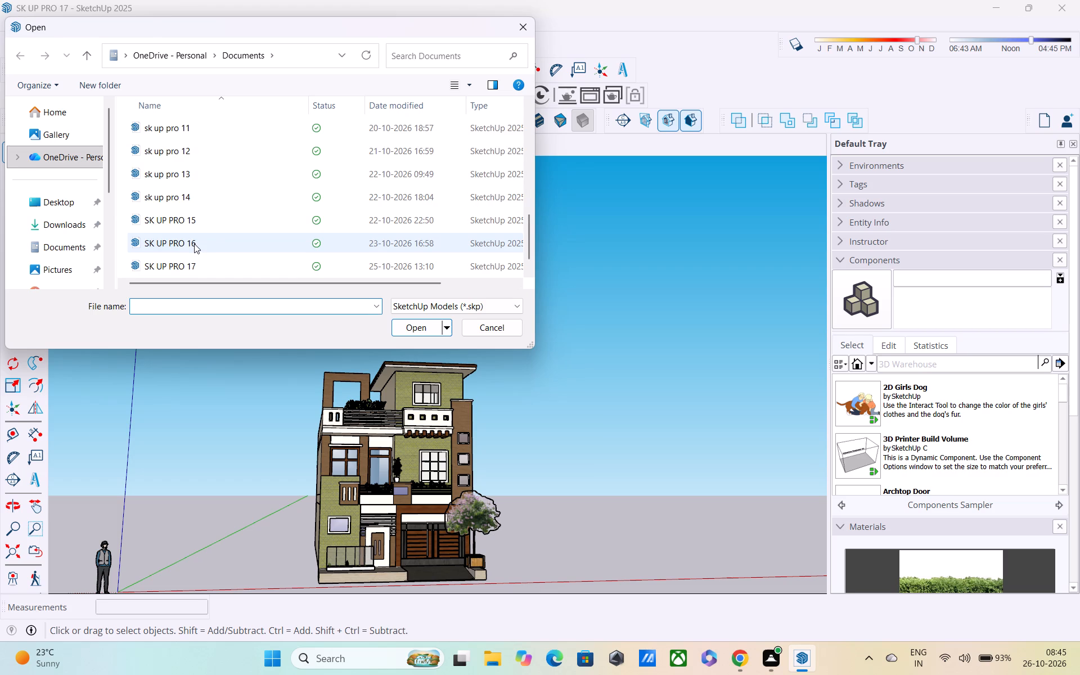
click(198, 174)
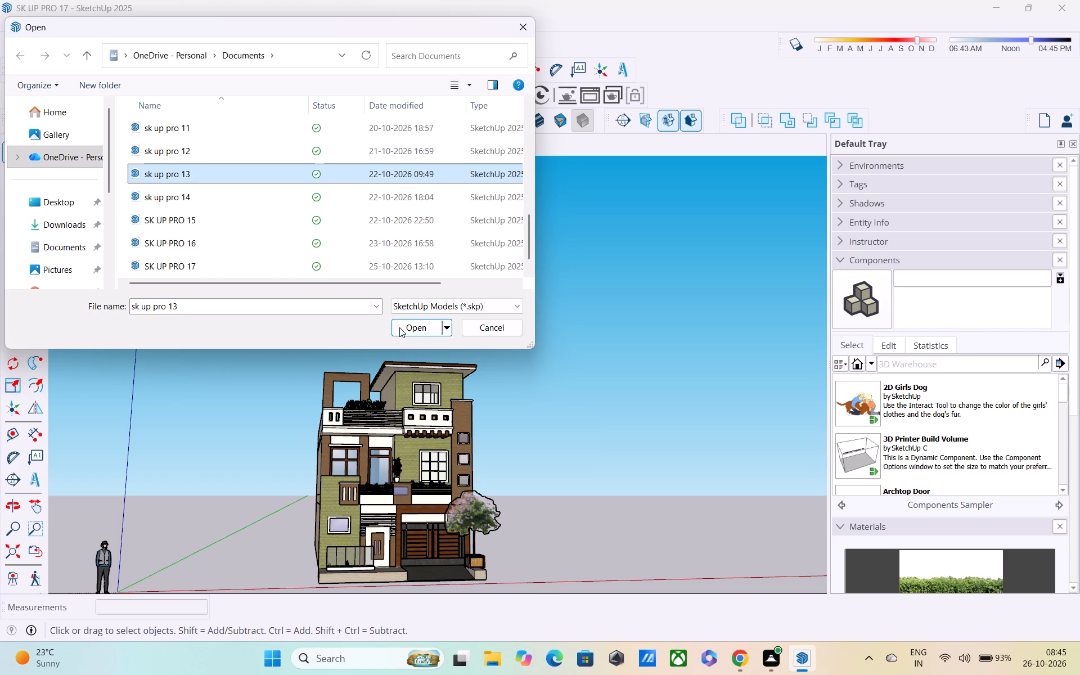
click(422, 329)
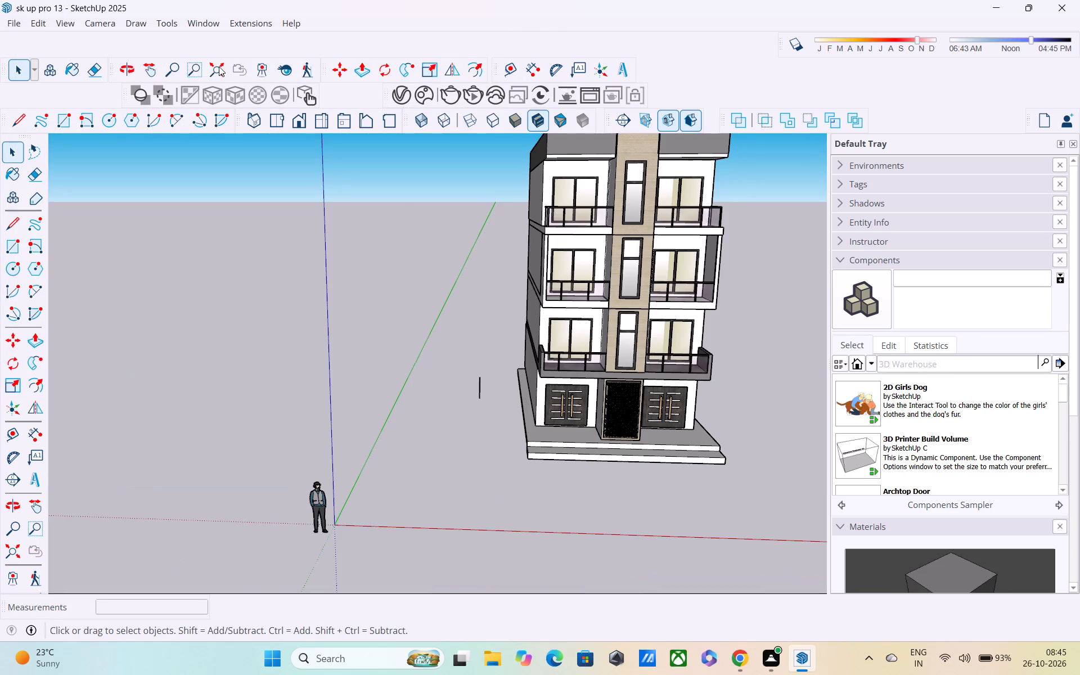
Open the model sk up pro 11 from the Documents folder and examine the front elevation of the NAKSHA MART building.
click(15, 21)
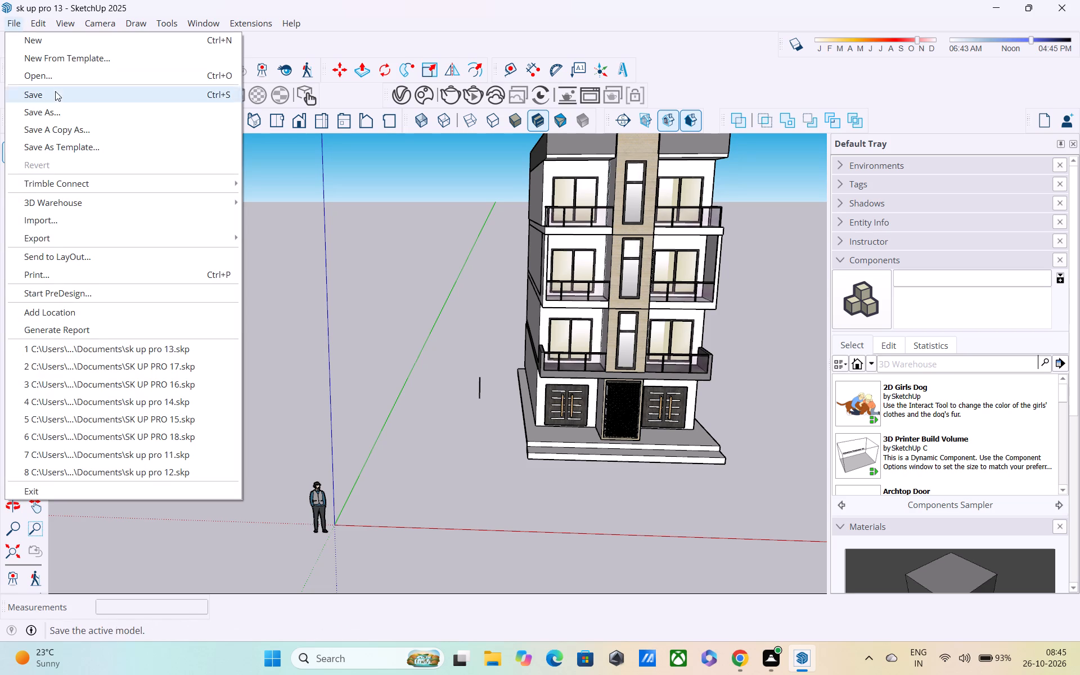
click(57, 76)
scroll(194, 220, down, 1)
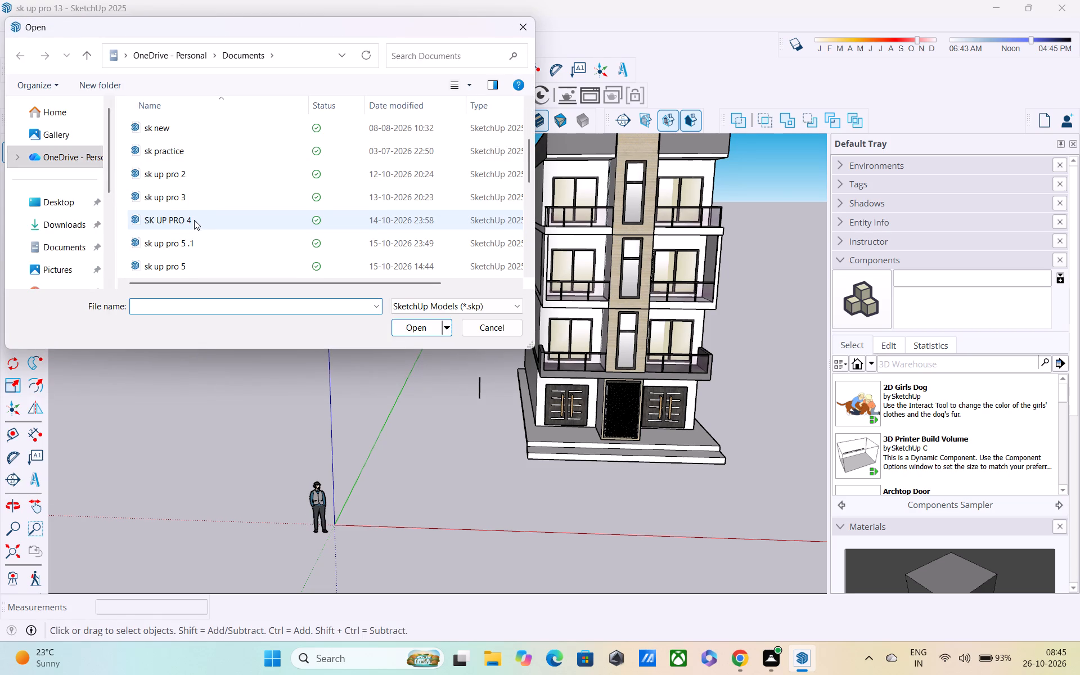
scroll(192, 218, down, 2)
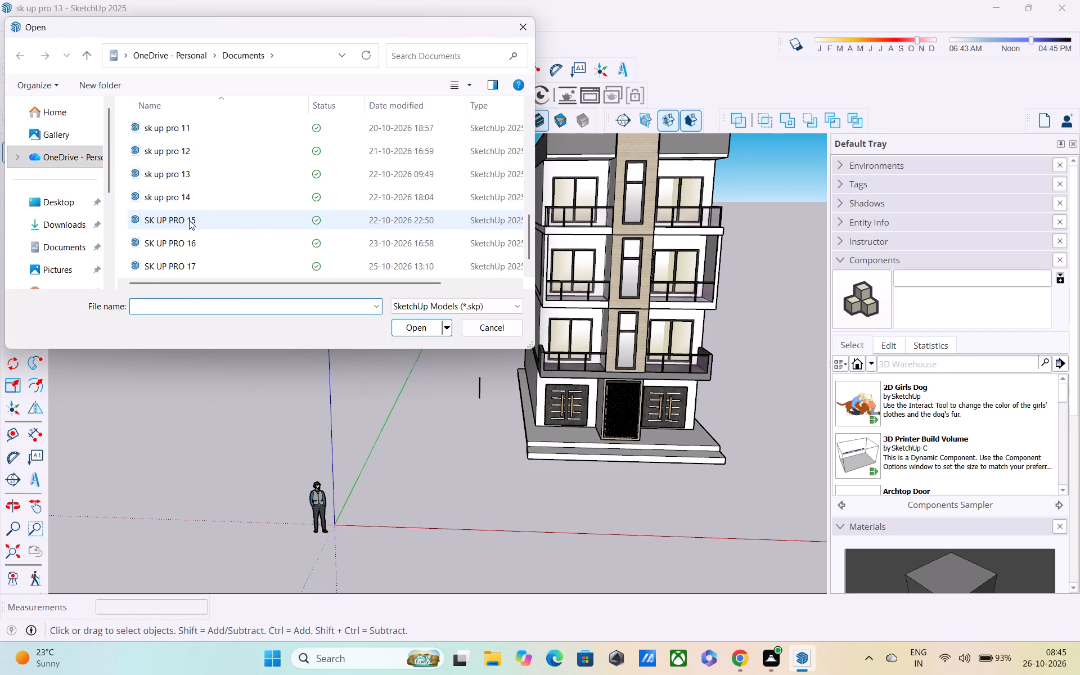
click(200, 132)
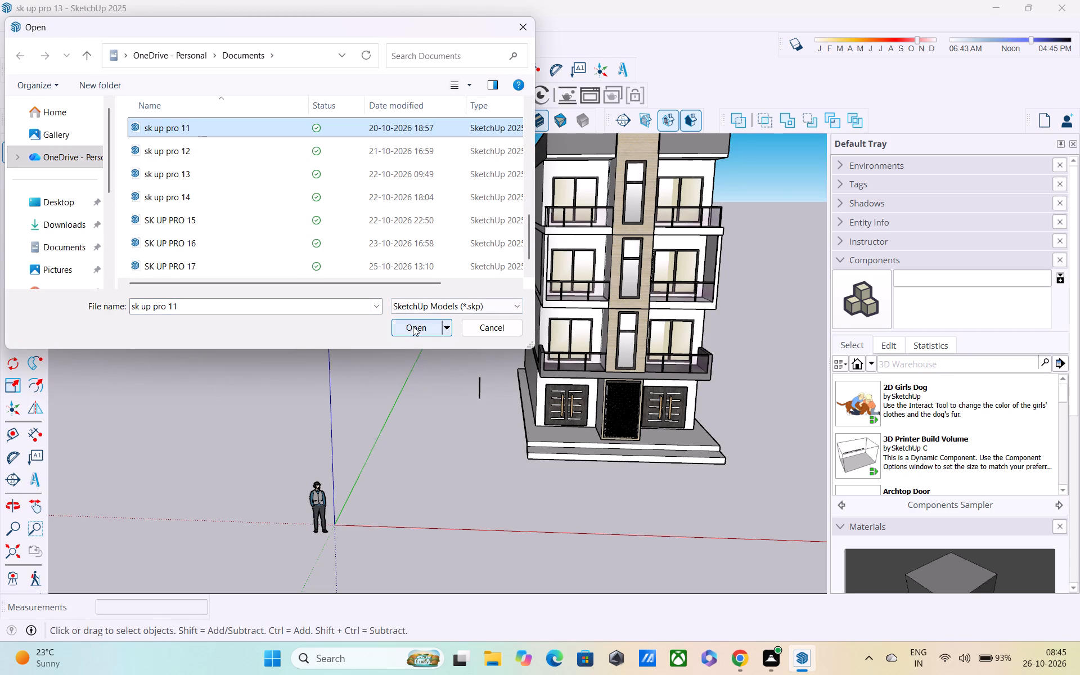
click(413, 326)
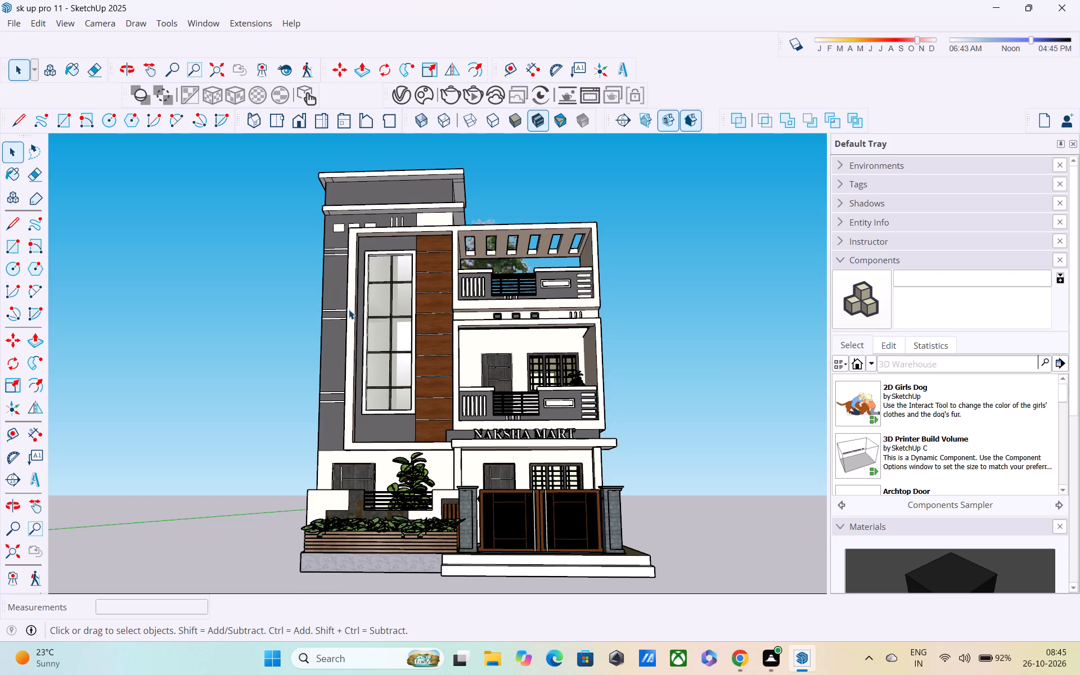
scroll(460, 376, down, 1)
middle_drag(462, 375, 438, 443)
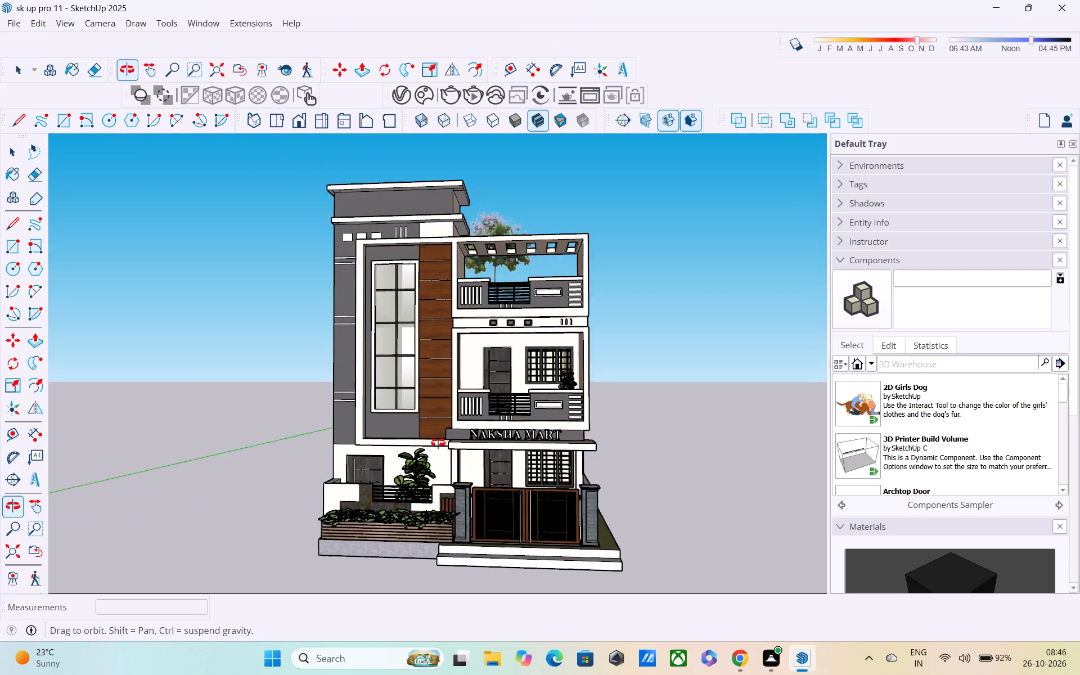
middle_drag(438, 443, 436, 477)
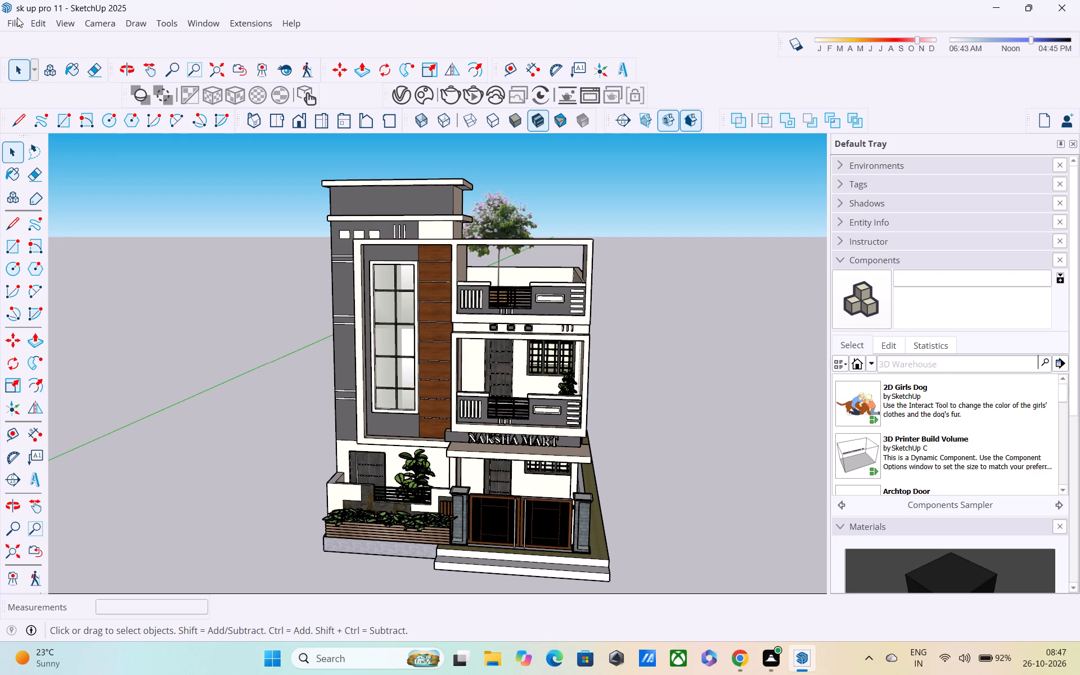
Start a new blank model for the house elevation.
click(11, 26)
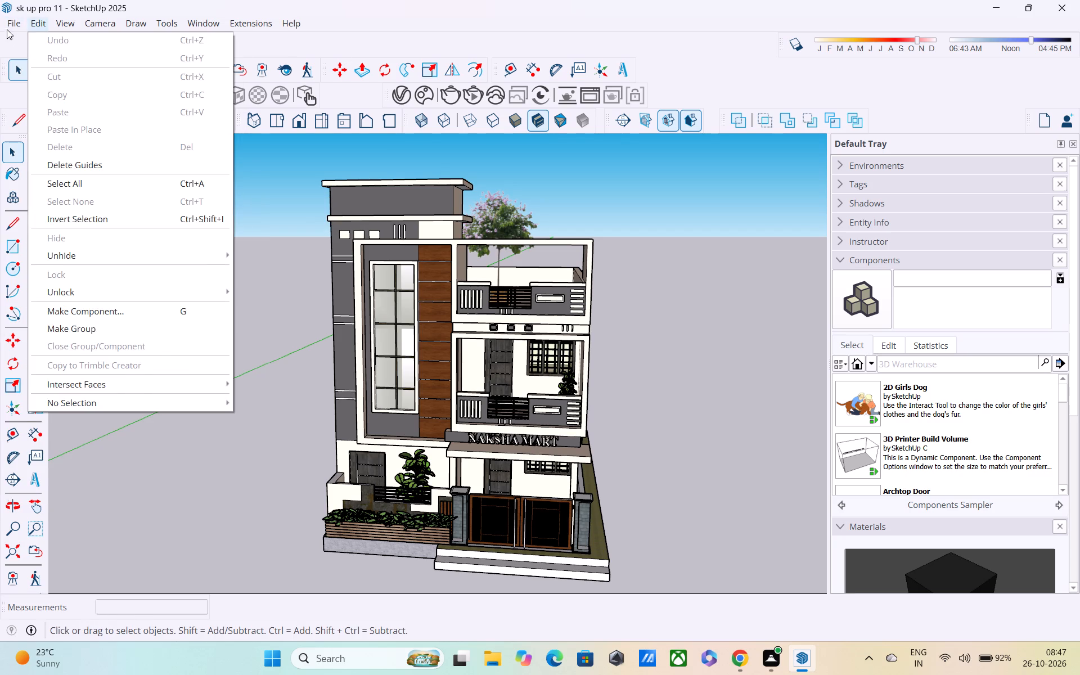
click(25, 38)
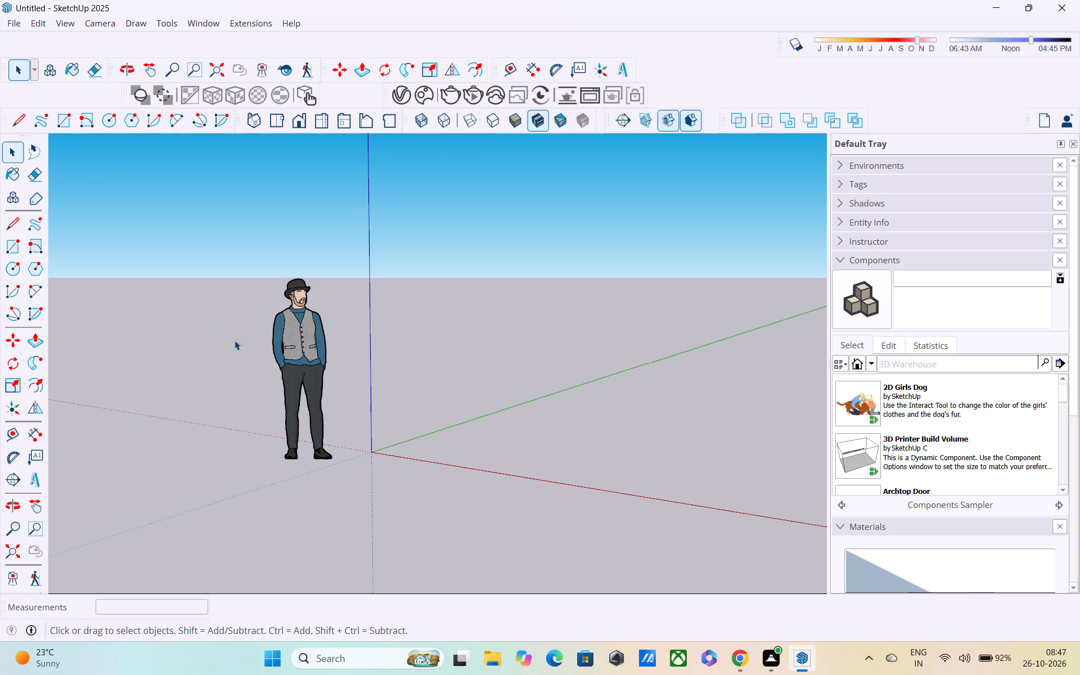
middle_drag(252, 340, 418, 340)
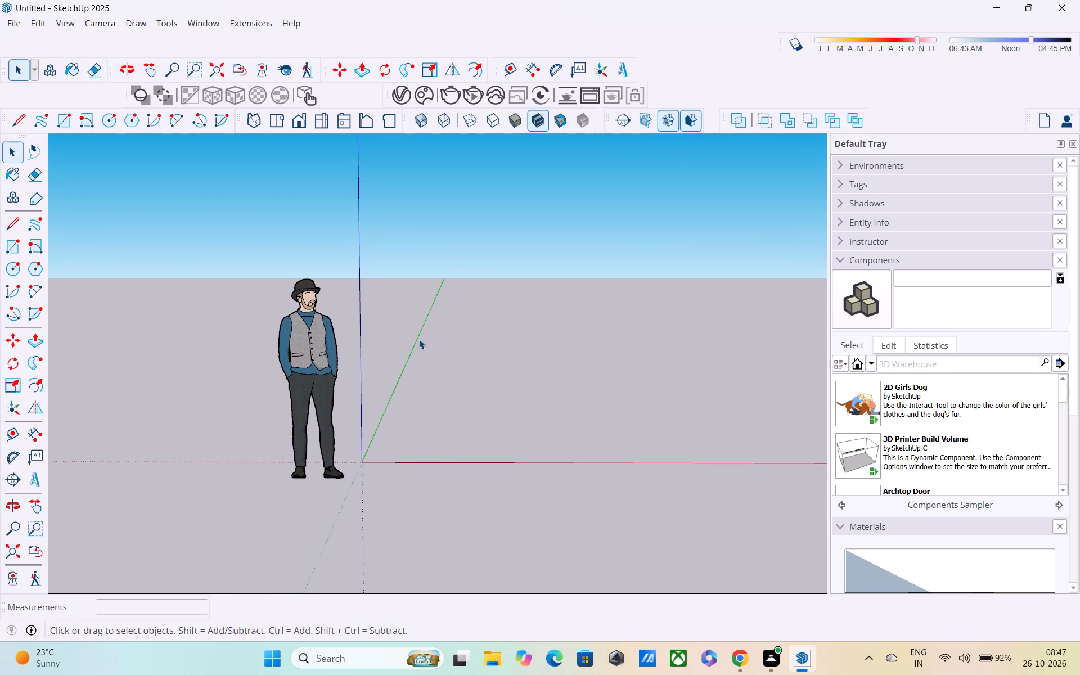
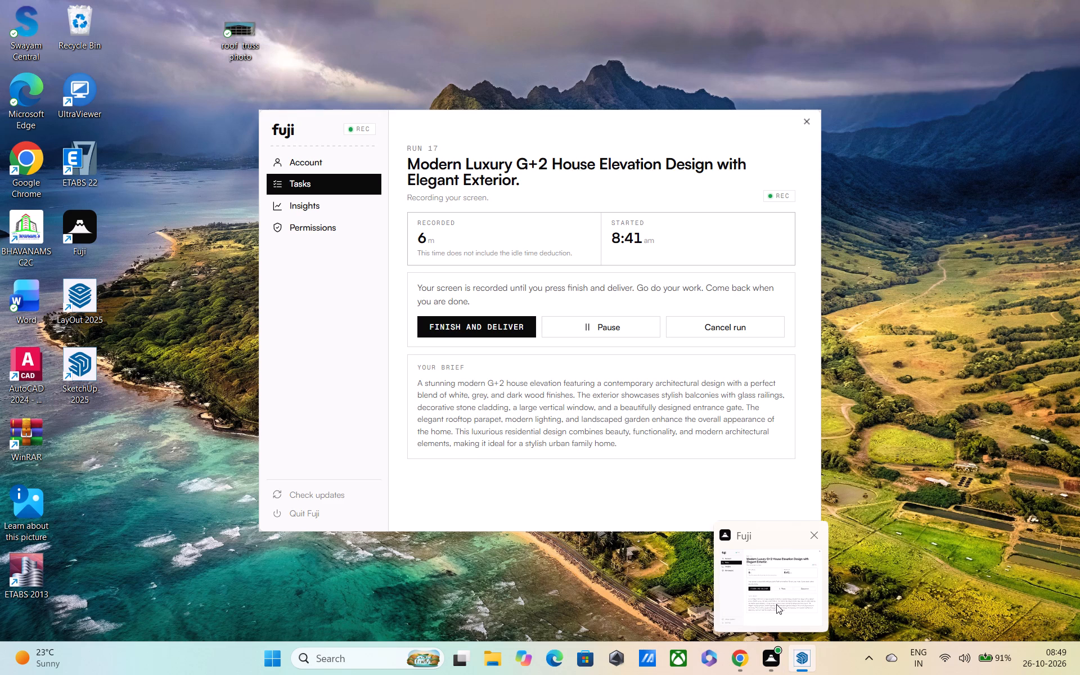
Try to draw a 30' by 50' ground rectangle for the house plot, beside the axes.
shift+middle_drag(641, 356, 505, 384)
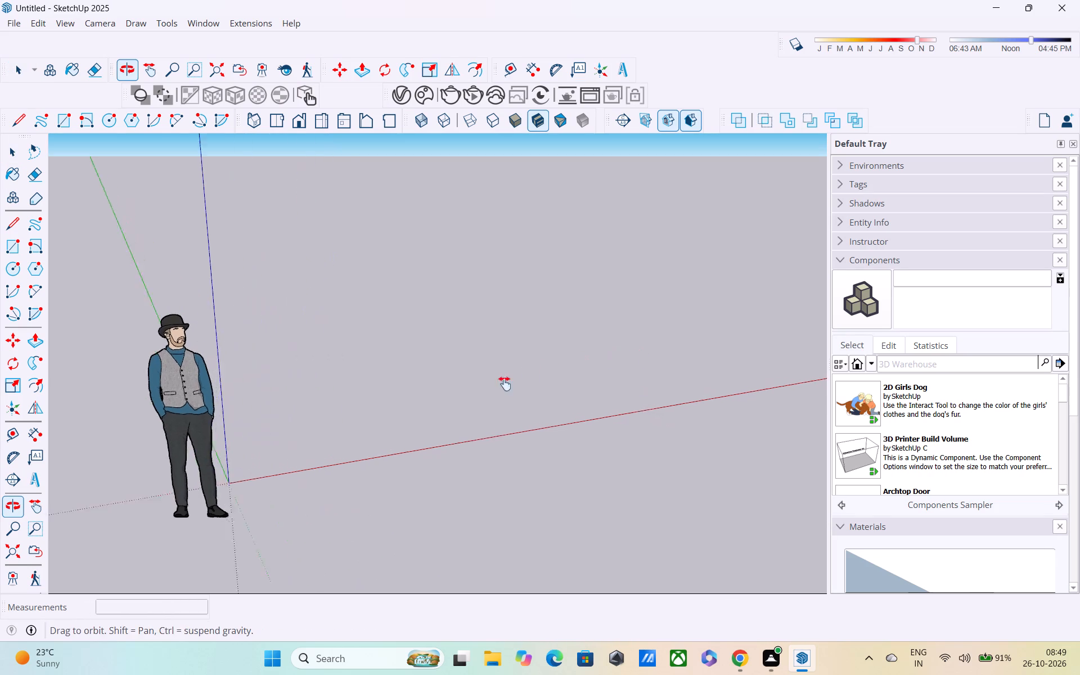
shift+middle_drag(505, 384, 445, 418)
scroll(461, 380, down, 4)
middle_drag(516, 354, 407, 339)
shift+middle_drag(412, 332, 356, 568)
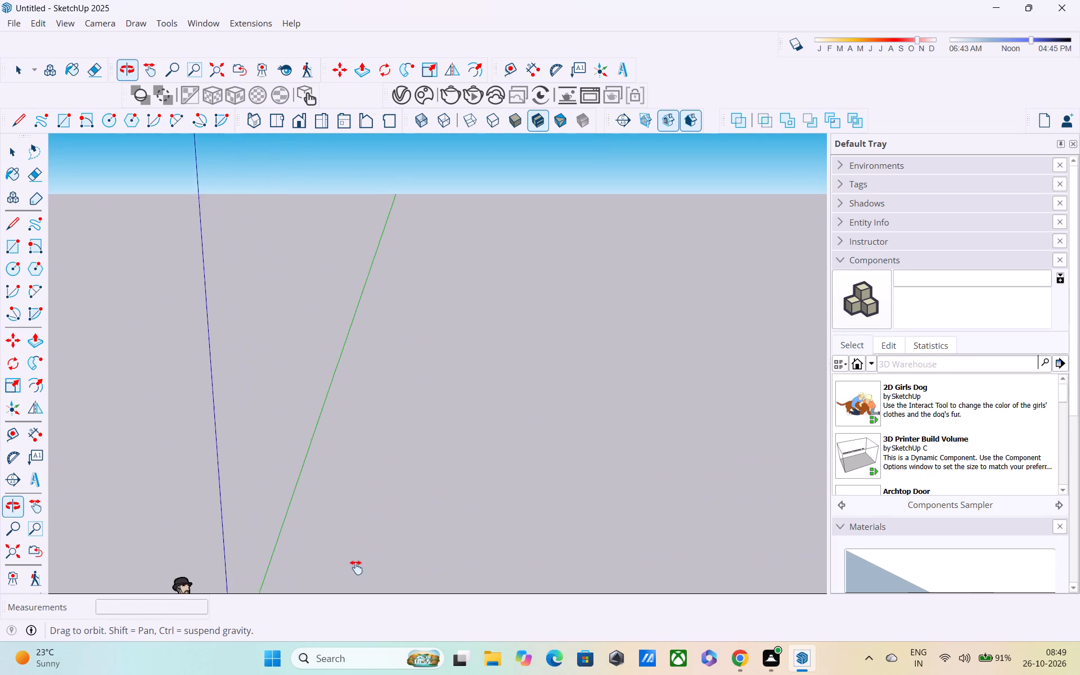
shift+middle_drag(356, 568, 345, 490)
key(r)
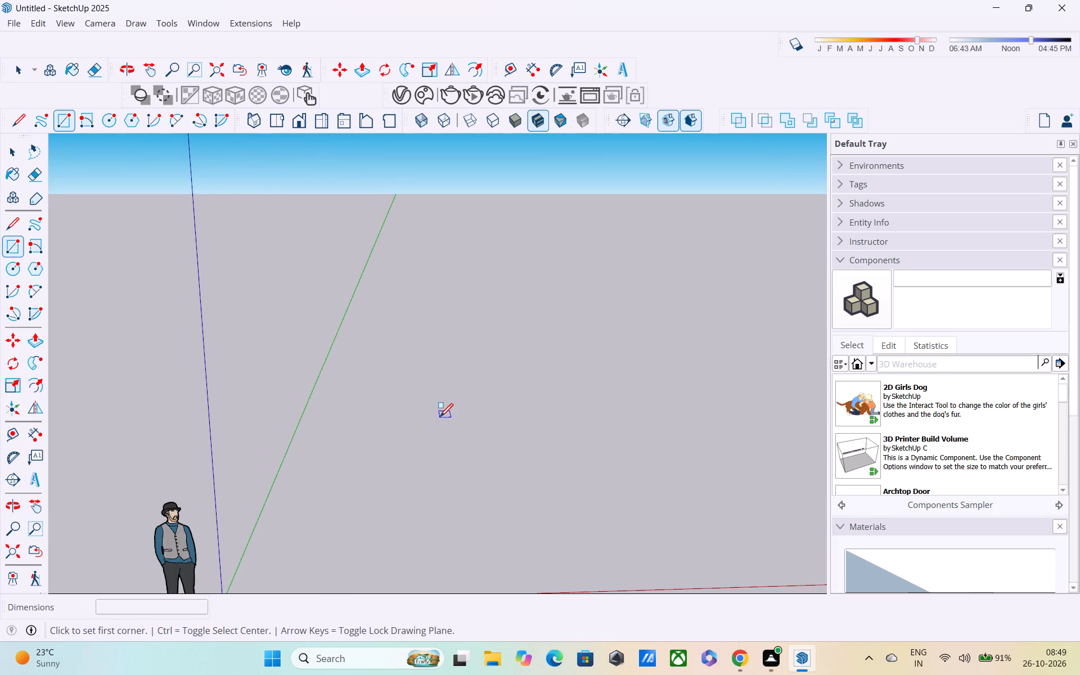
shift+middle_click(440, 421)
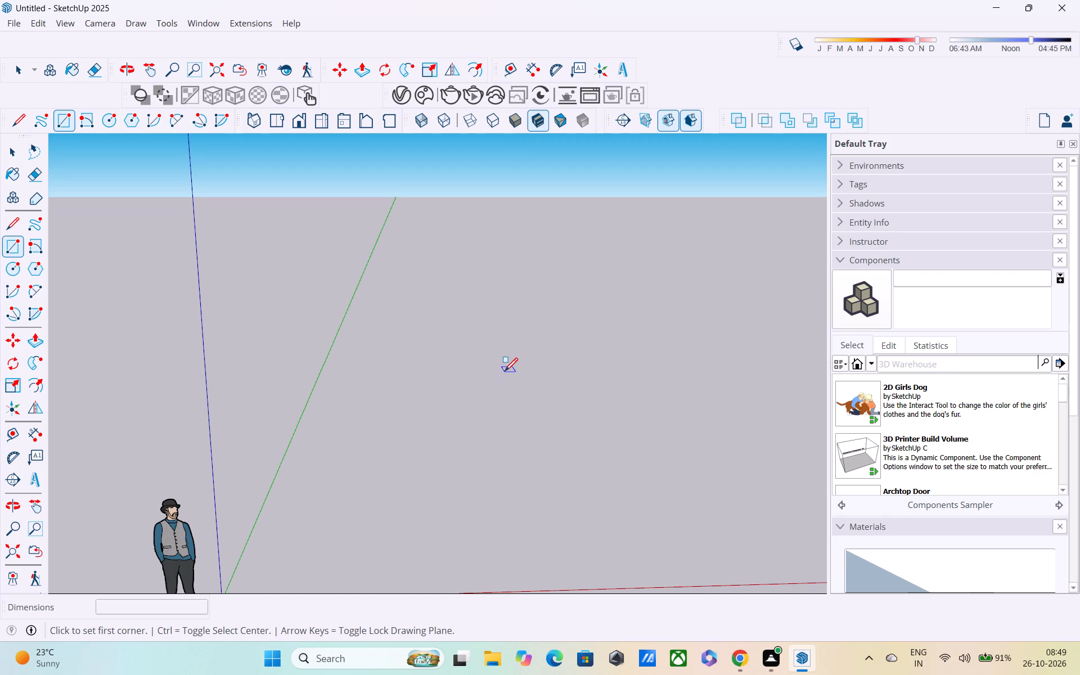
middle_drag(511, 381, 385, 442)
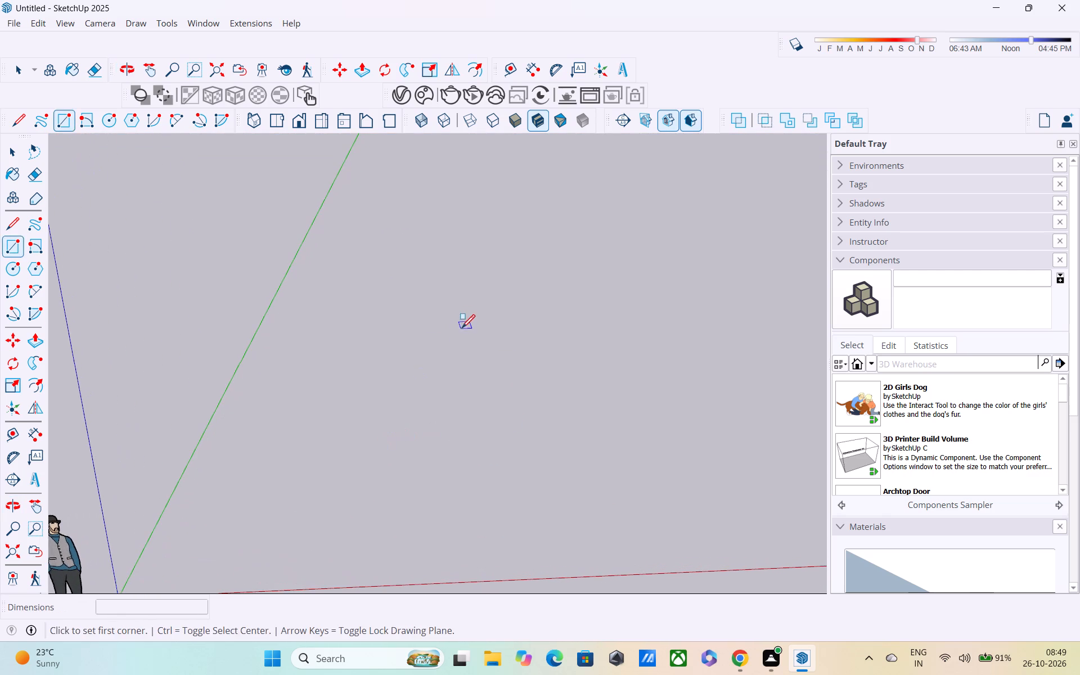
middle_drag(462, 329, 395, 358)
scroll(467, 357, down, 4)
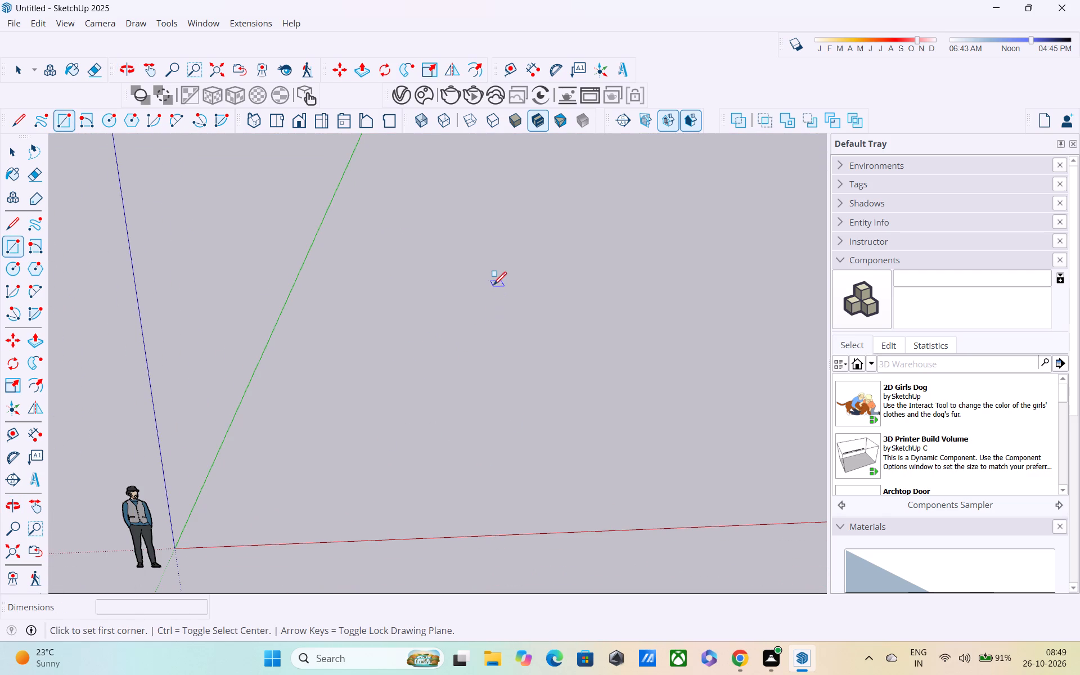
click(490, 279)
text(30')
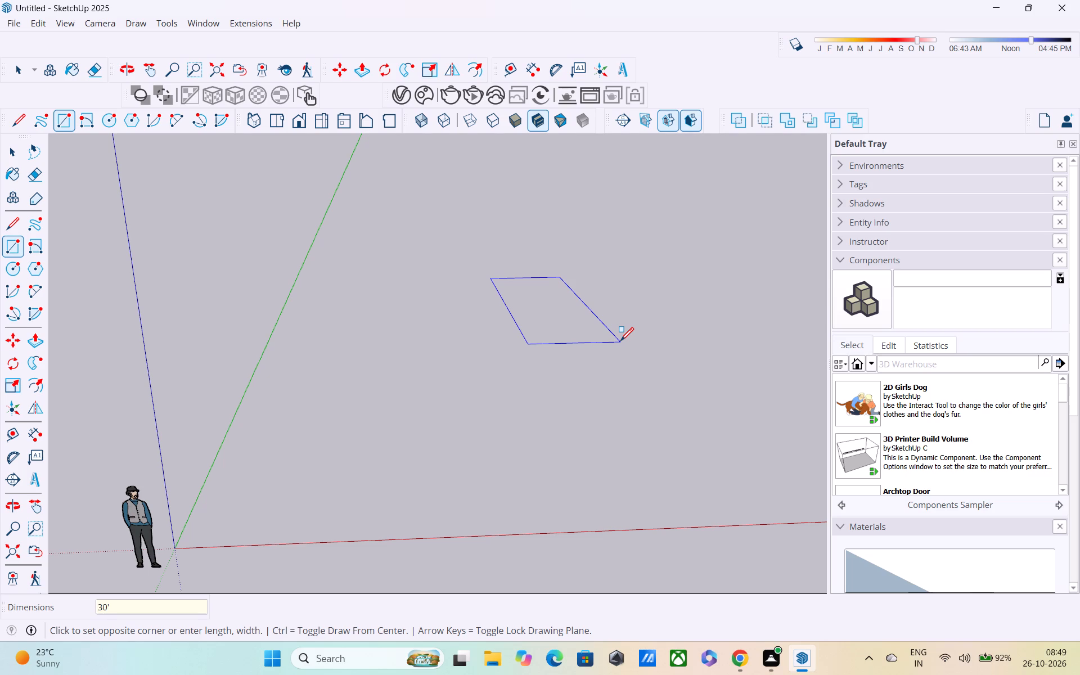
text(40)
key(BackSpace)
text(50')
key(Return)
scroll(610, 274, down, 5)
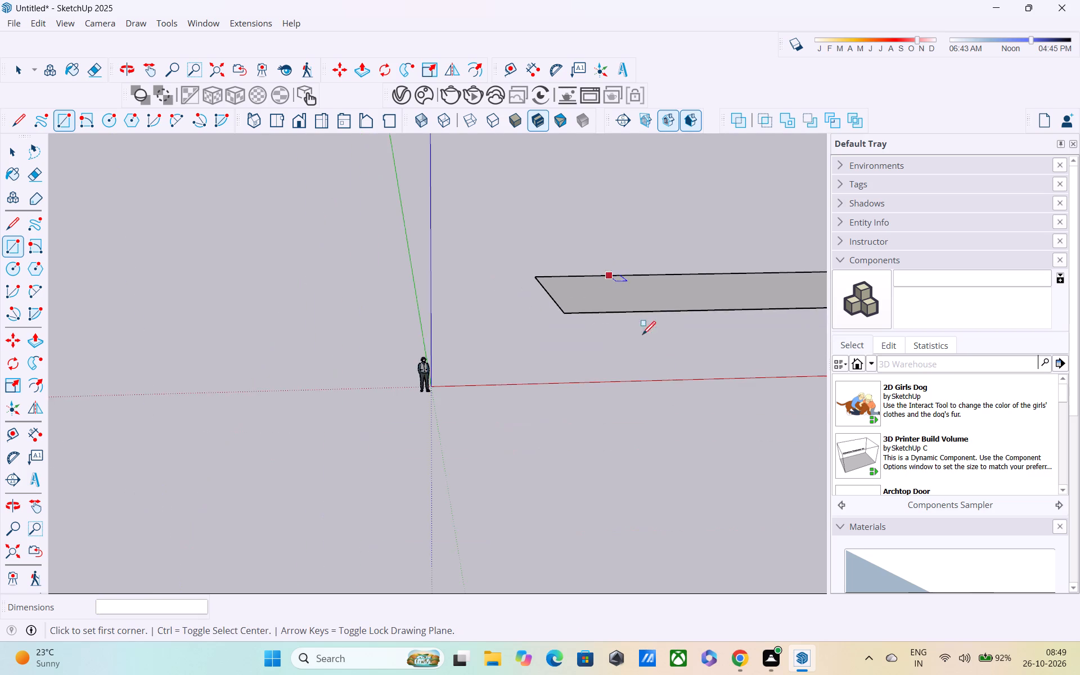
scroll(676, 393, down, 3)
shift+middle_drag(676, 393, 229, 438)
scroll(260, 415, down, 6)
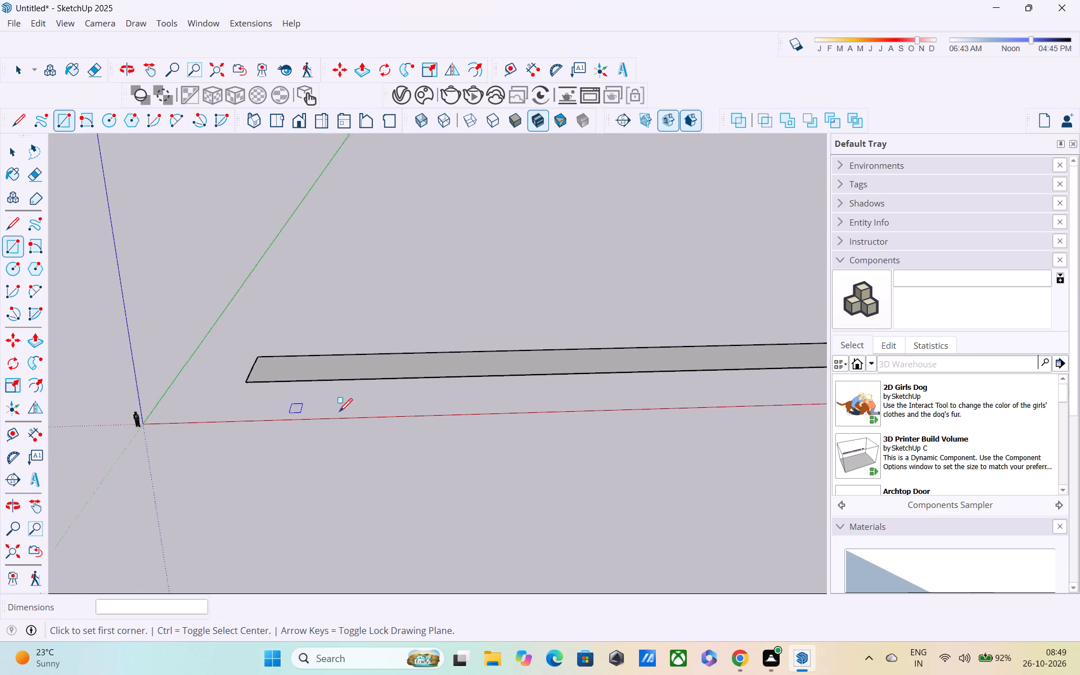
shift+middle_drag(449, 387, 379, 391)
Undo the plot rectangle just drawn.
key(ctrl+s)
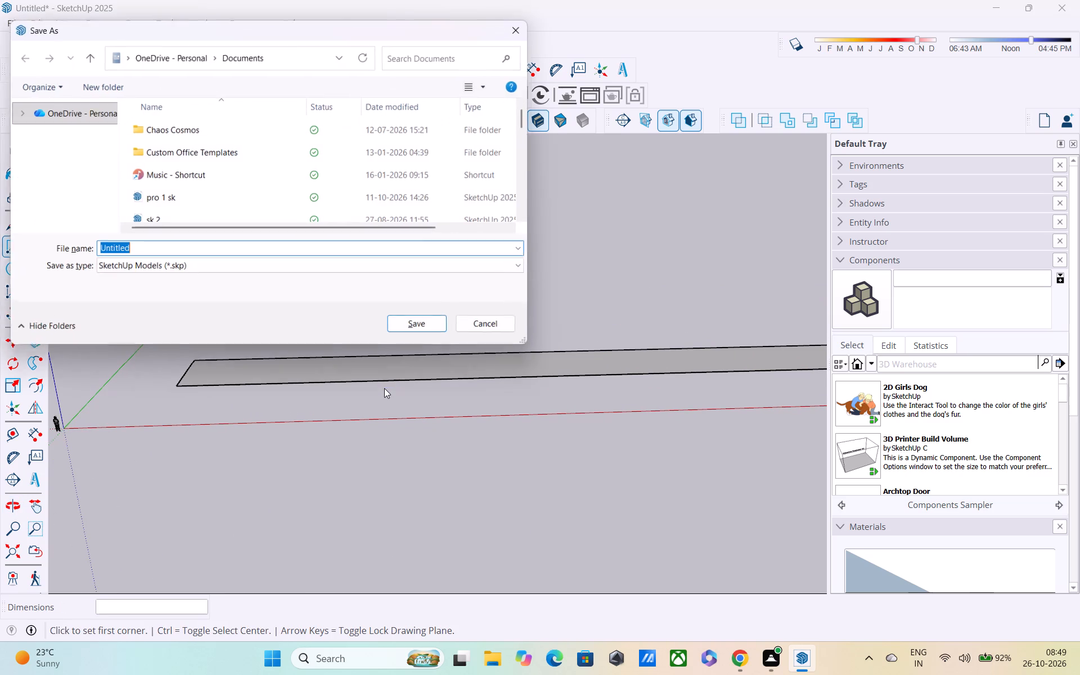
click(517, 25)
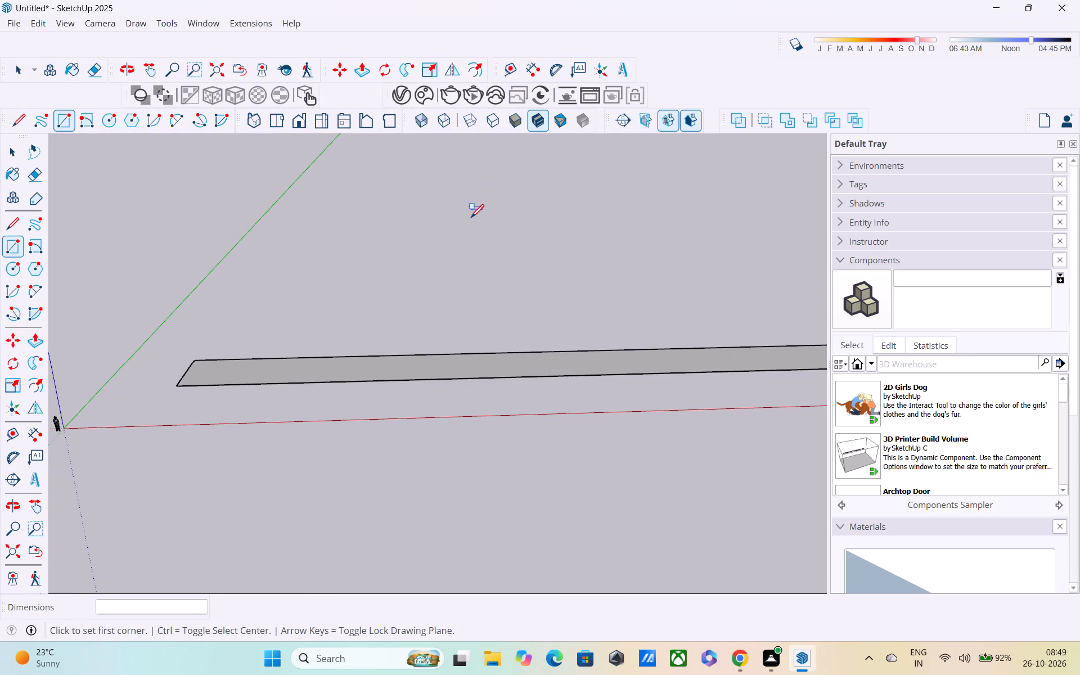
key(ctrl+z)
Save the blank model in the Documents folder as sk up pro 19.
key(ctrl+s)
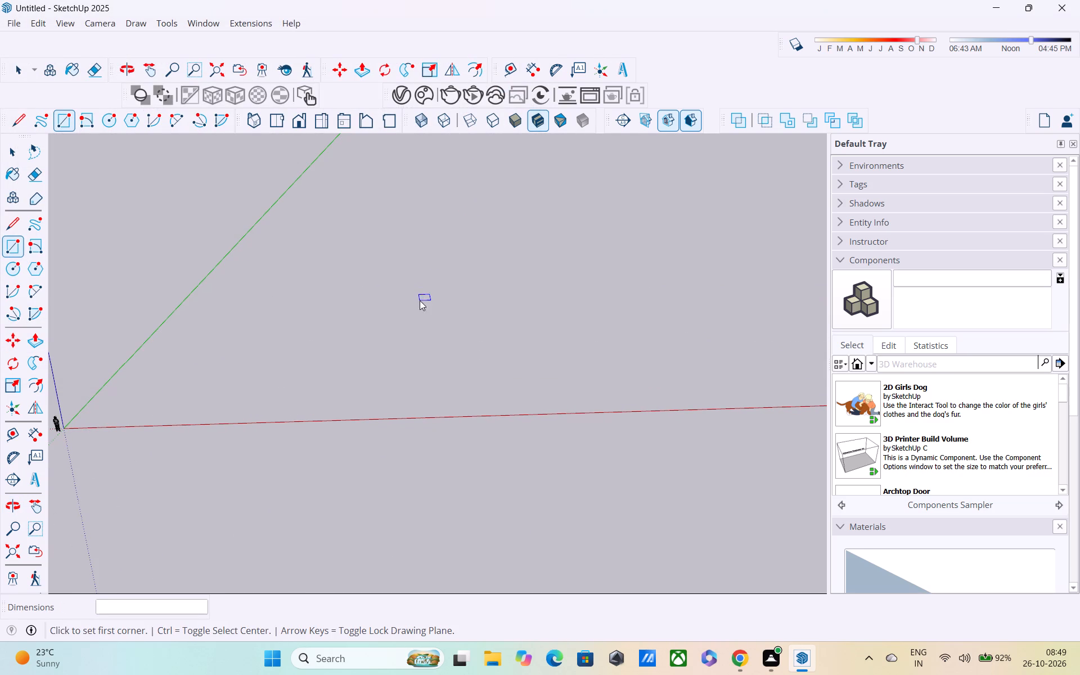
key(BackSpace)
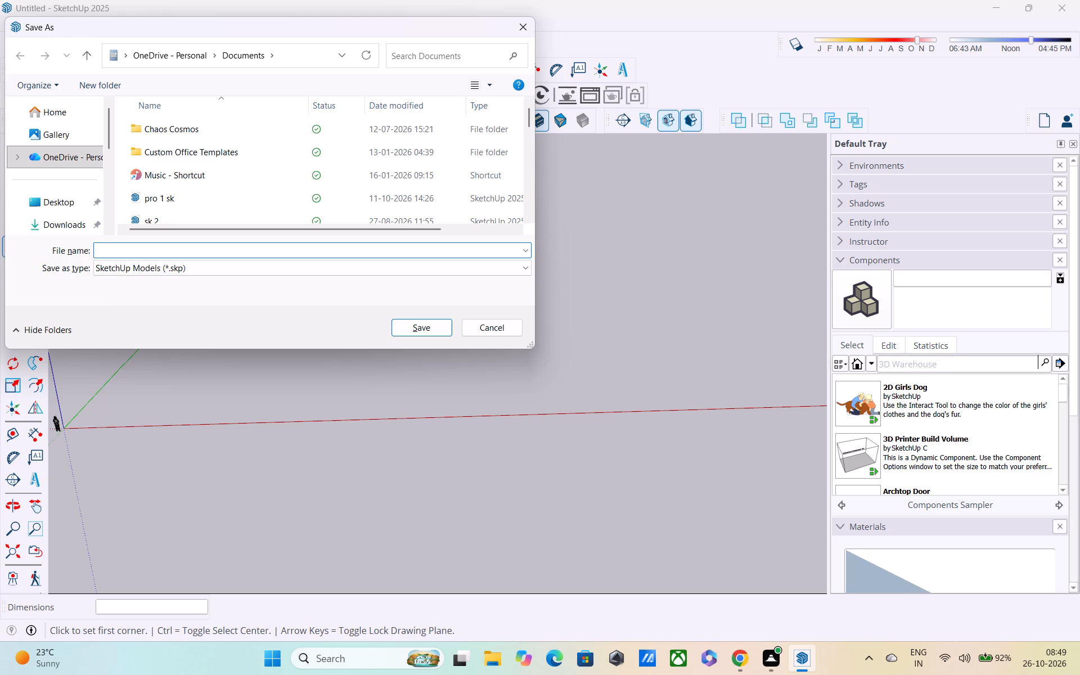
text(sj)
key(BackSpace)
text(k)
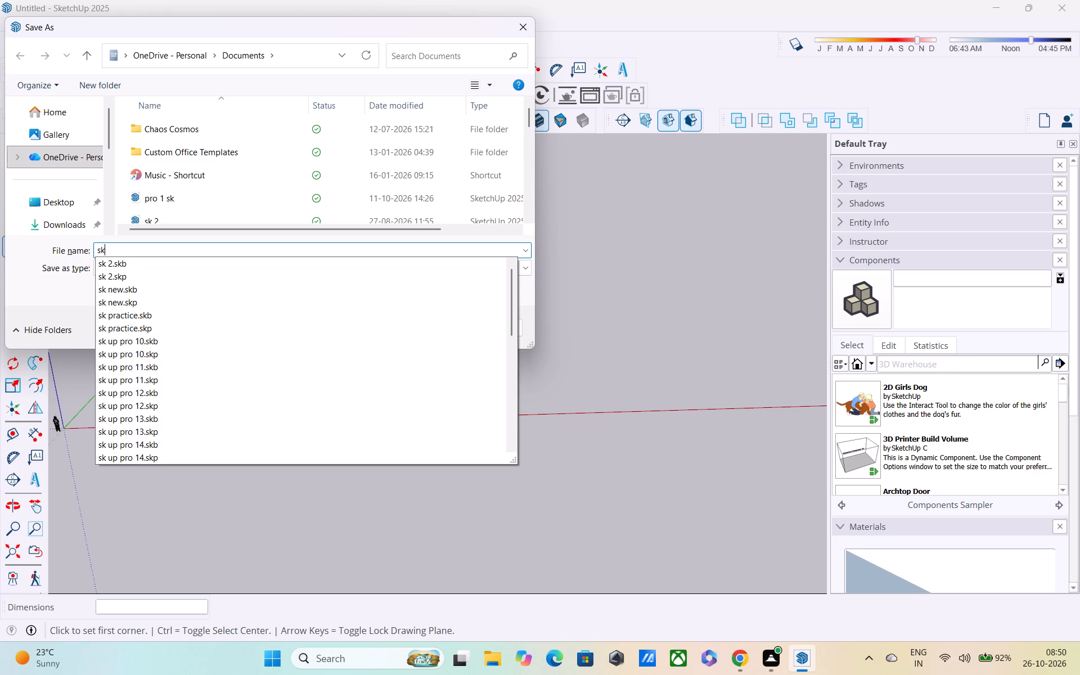
key(space)
text(op pro)
key(space)
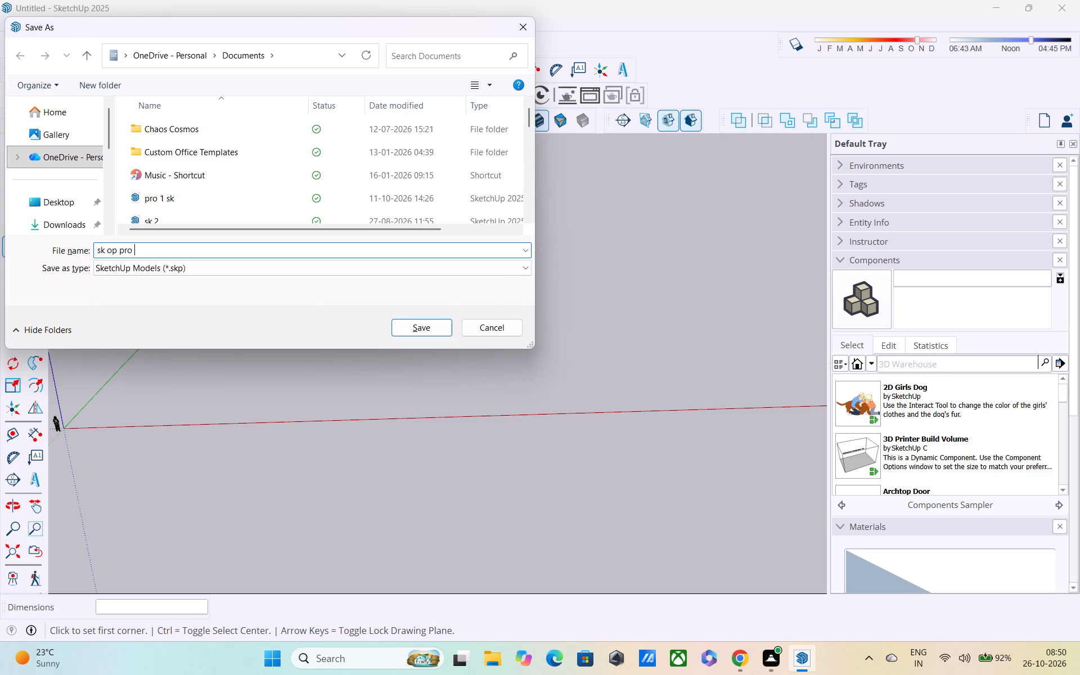
key(BackSpace)
key(BackSpace)
key(BackSpace)
key(BackSpace)
key(BackSpace)
key(BackSpace)
key(BackSpace)
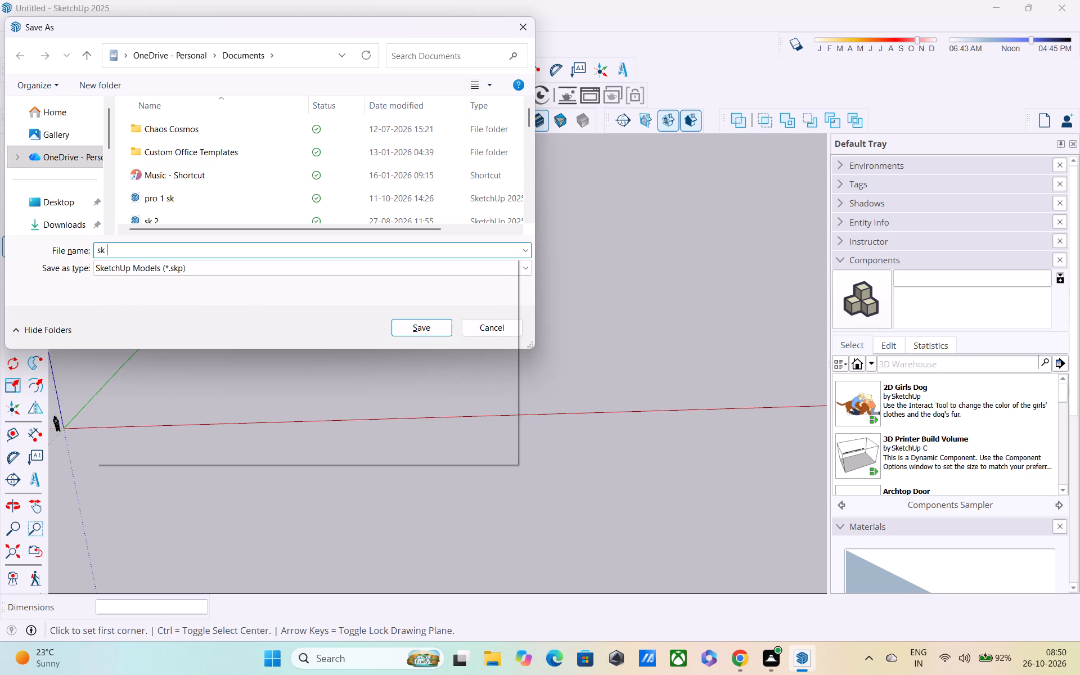
text(up p)
text(ro 19)
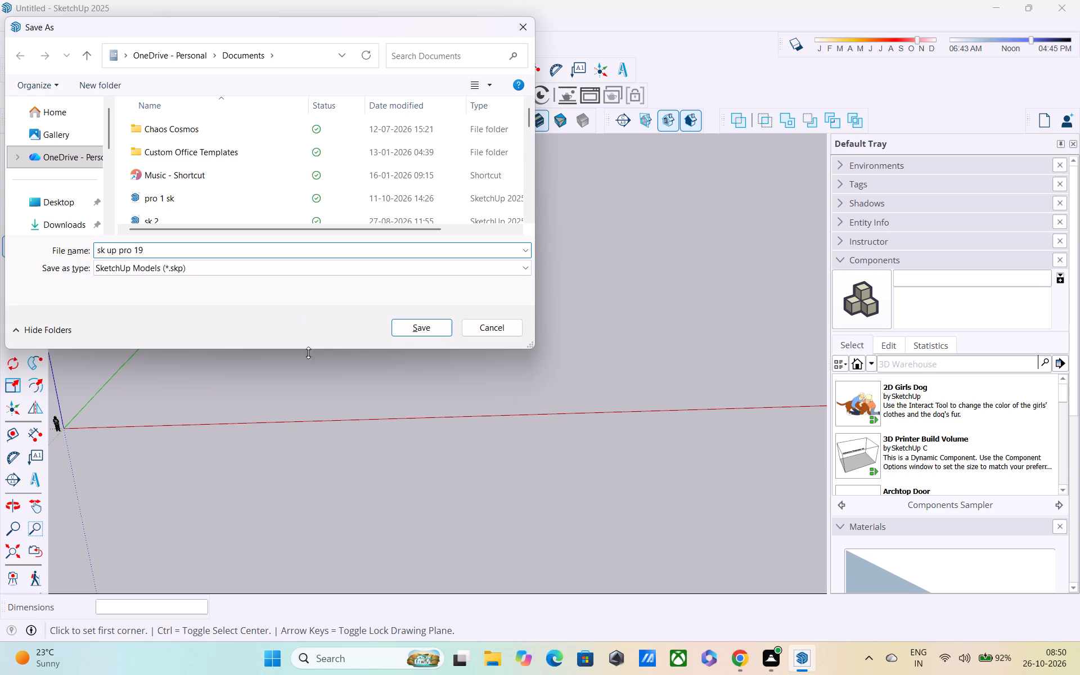
click(403, 329)
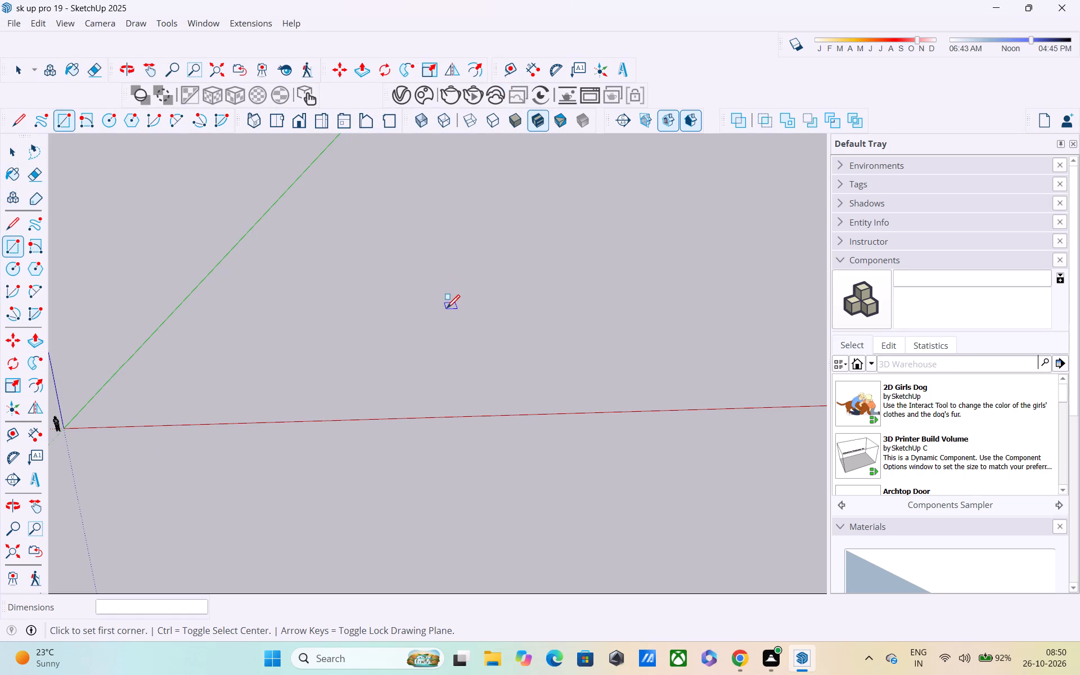
Draw a 30' by 50' rectangle on the ground plane as the house plot.
shift+middle_drag(447, 309, 372, 479)
click(409, 202)
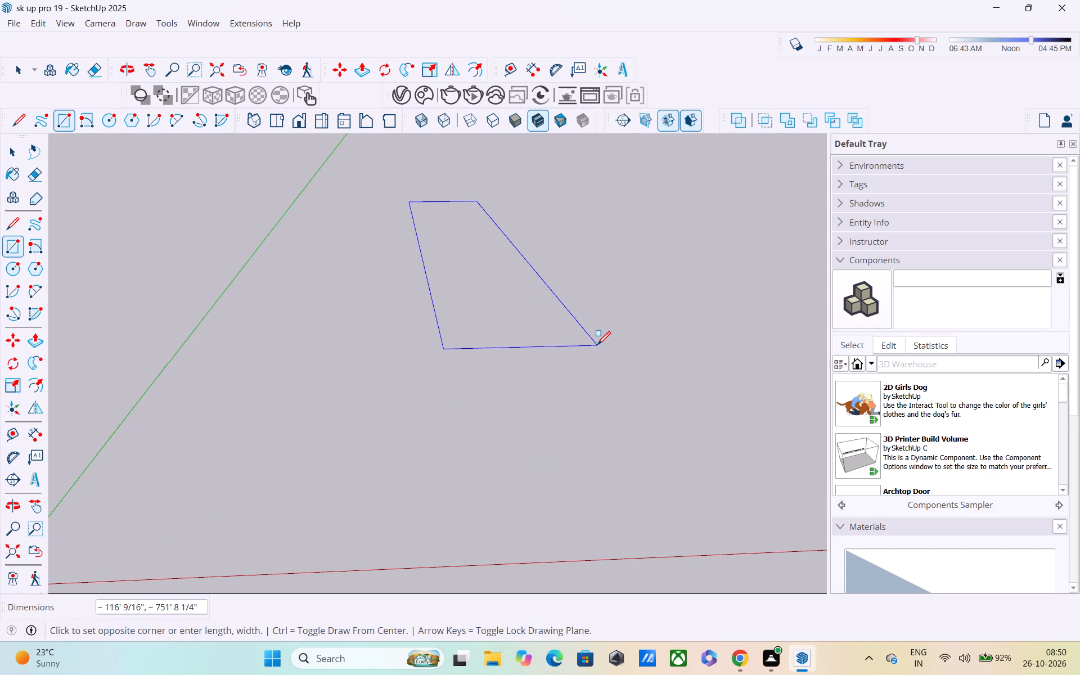
text(25)
key(BackSpace)
key(BackSpace)
text(30')
key(comma)
text(50')
key(Return)
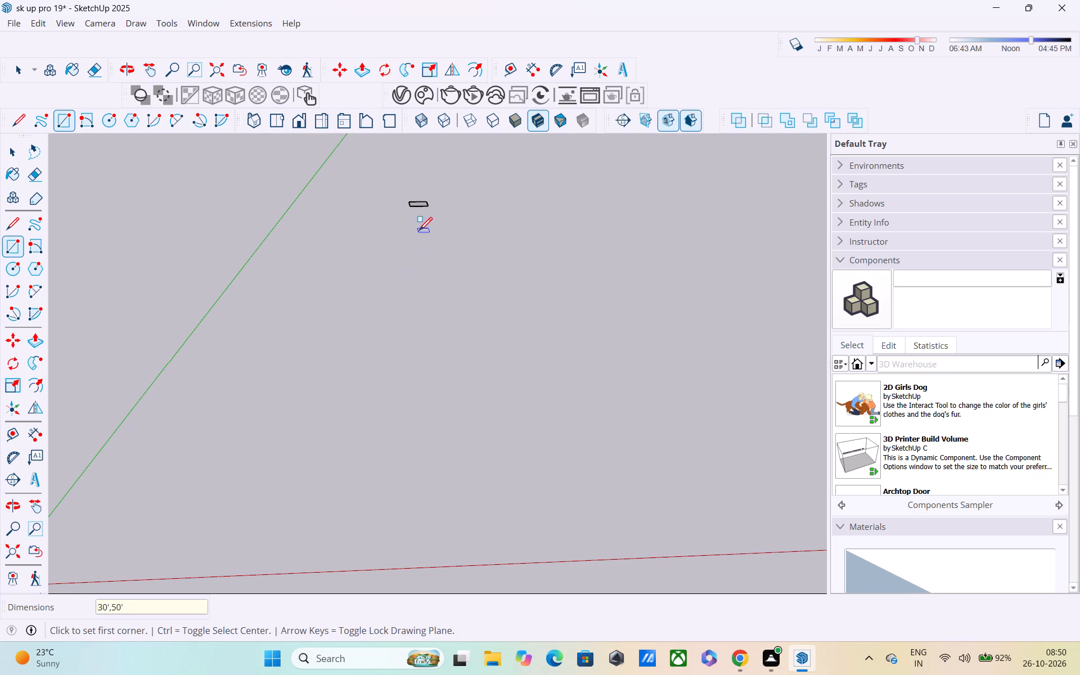
shift+middle_drag(420, 220, 420, 364)
scroll(428, 342, up, 11)
middle_drag(416, 309, 416, 393)
scroll(416, 391, up, 9)
middle_drag(423, 415, 416, 339)
middle_drag(424, 366, 434, 478)
shift+middle_drag(408, 361, 427, 442)
scroll(427, 409, up, 4)
key(space)
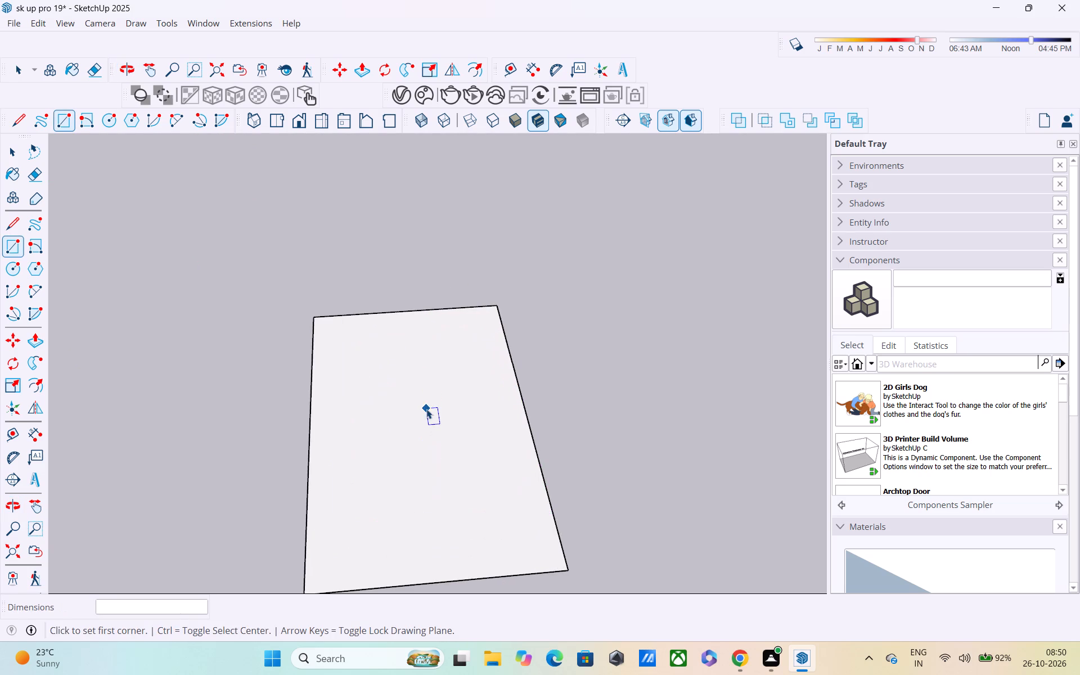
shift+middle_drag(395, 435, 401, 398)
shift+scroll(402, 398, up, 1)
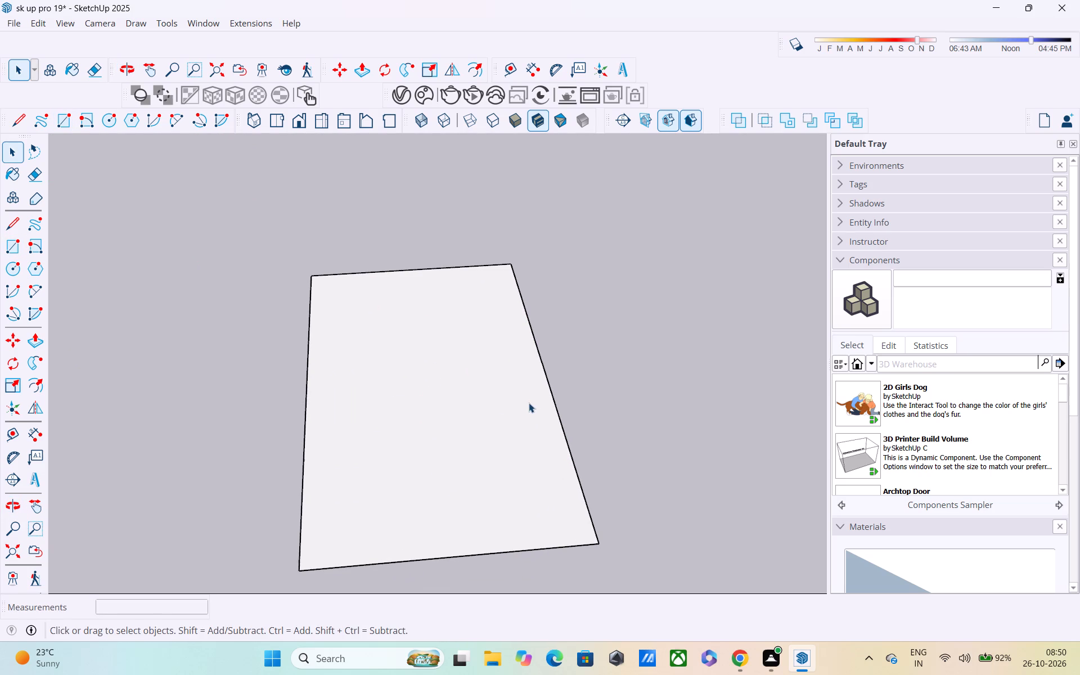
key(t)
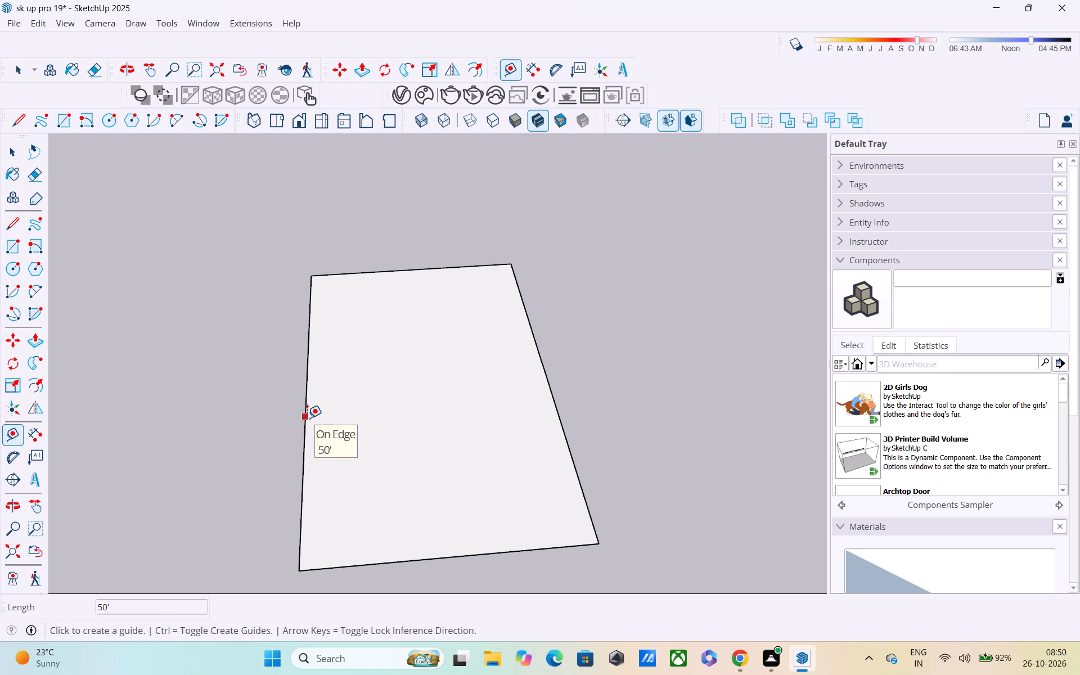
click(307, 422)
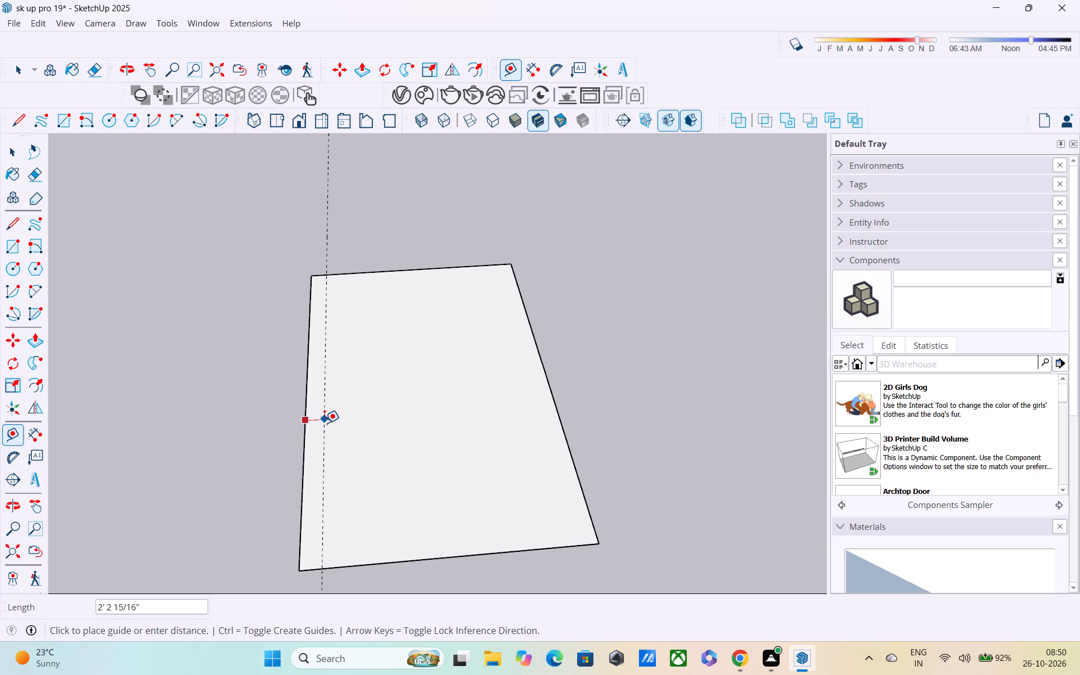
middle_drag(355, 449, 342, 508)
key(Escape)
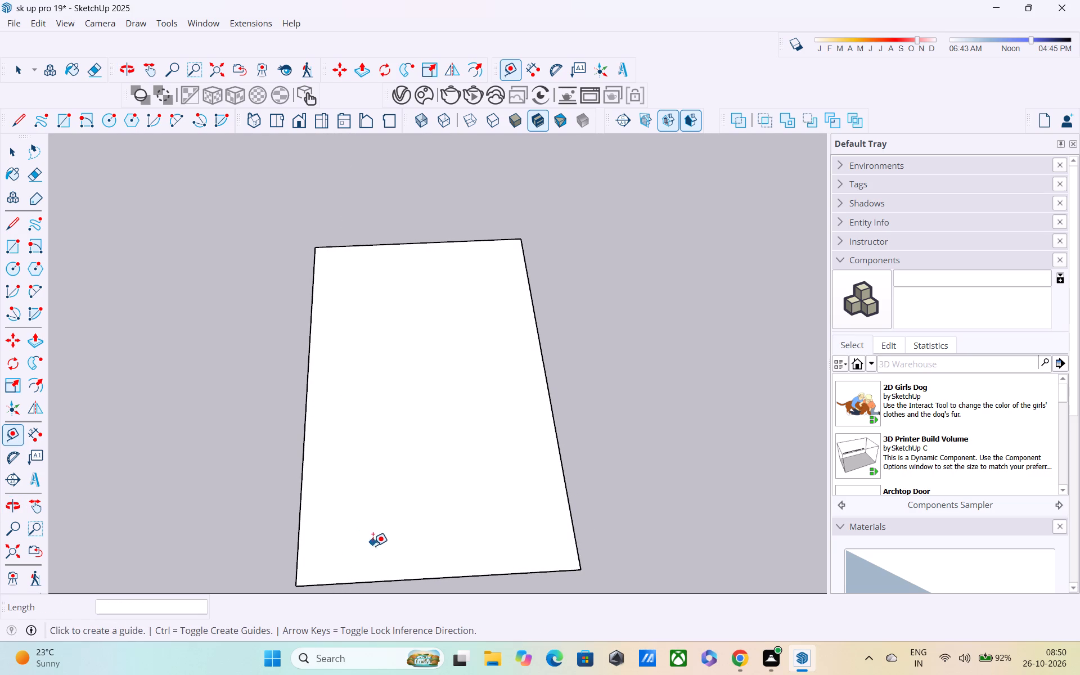
Place a guide line 5' inside the plot, parallel to its near short edge.
shift+middle_drag(402, 588, 390, 512)
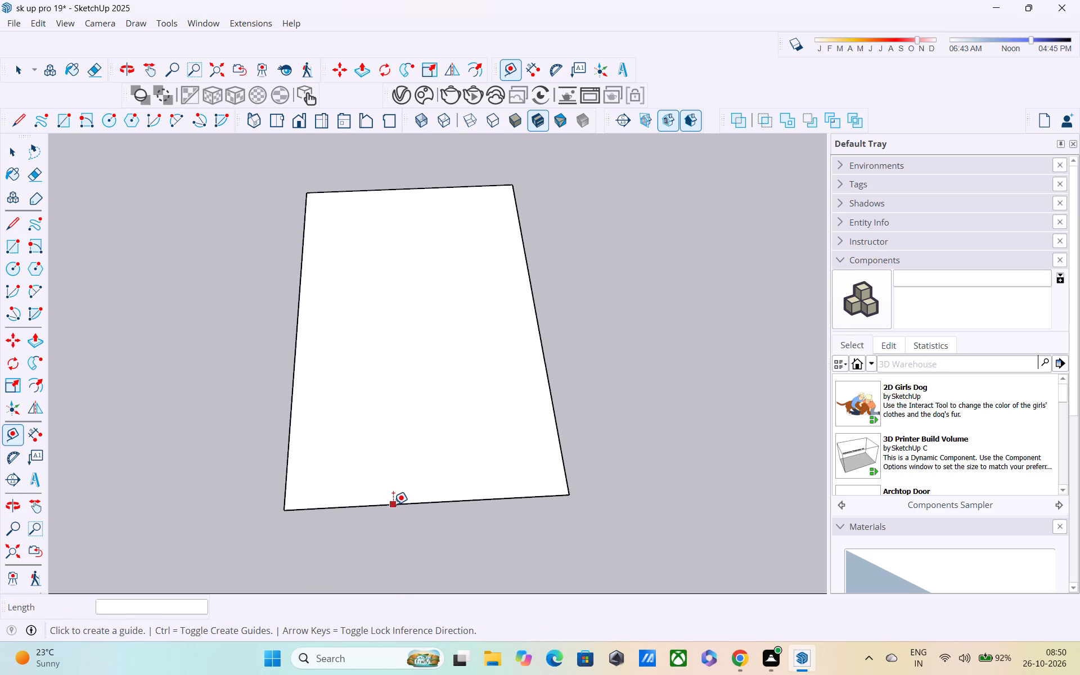
click(393, 505)
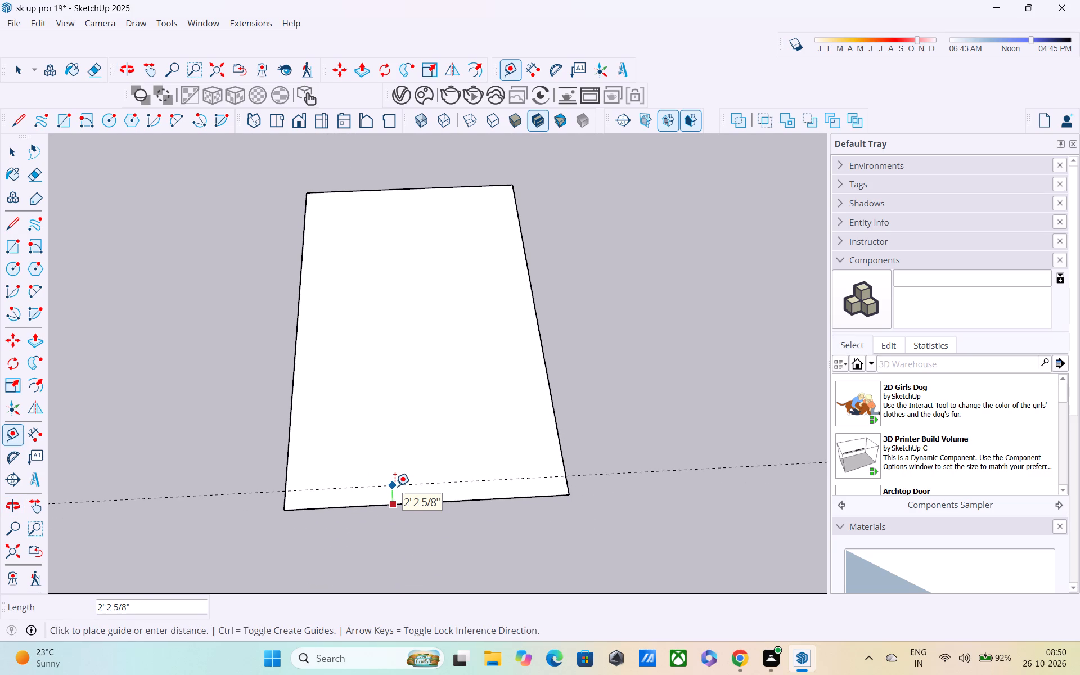
text(5')
key(Return)
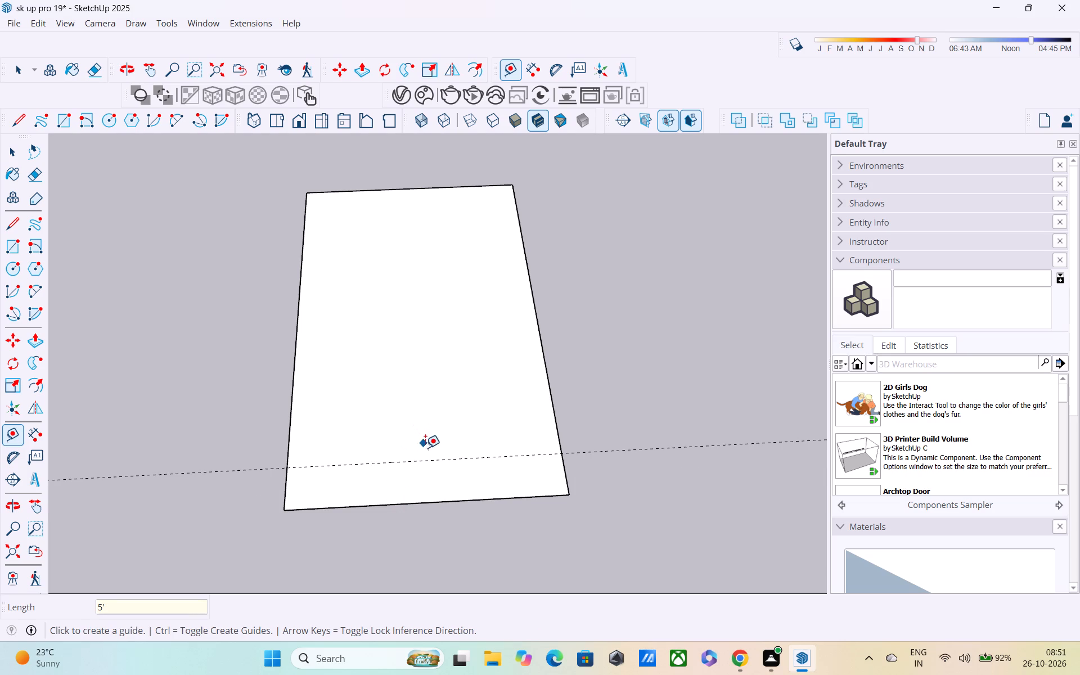
Place a guide line 9" further into the plot, parallel to the existing 5' guide.
click(428, 460)
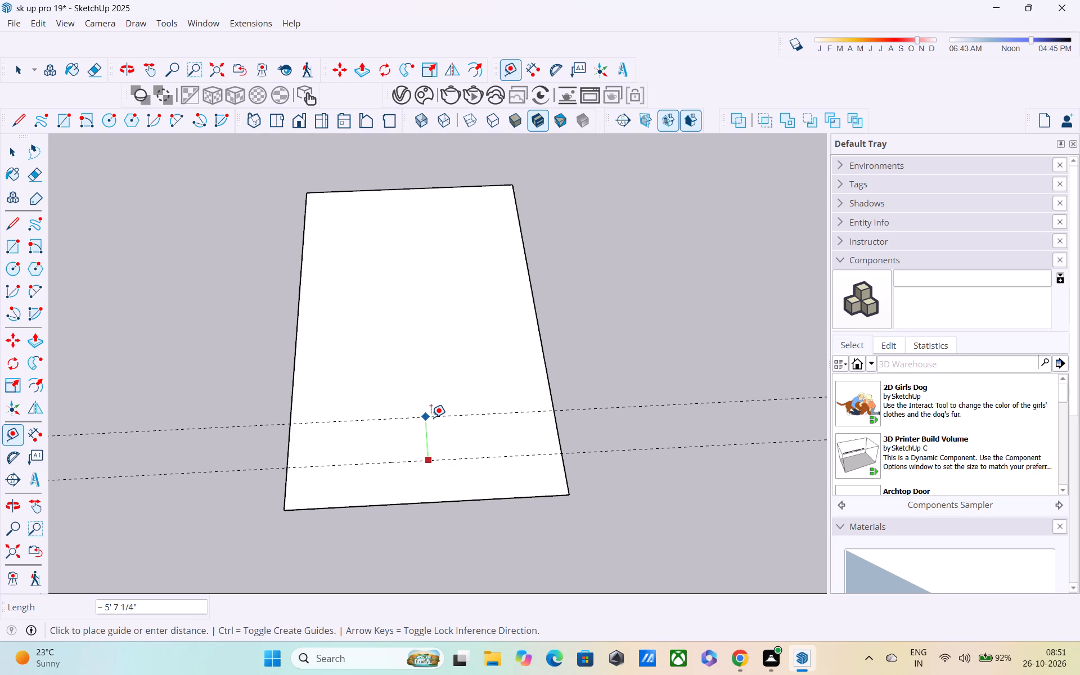
key(asterisk)
key(BackSpace)
key(BackSpace)
key(9)
key(shift+quotedbl)
key(Return)
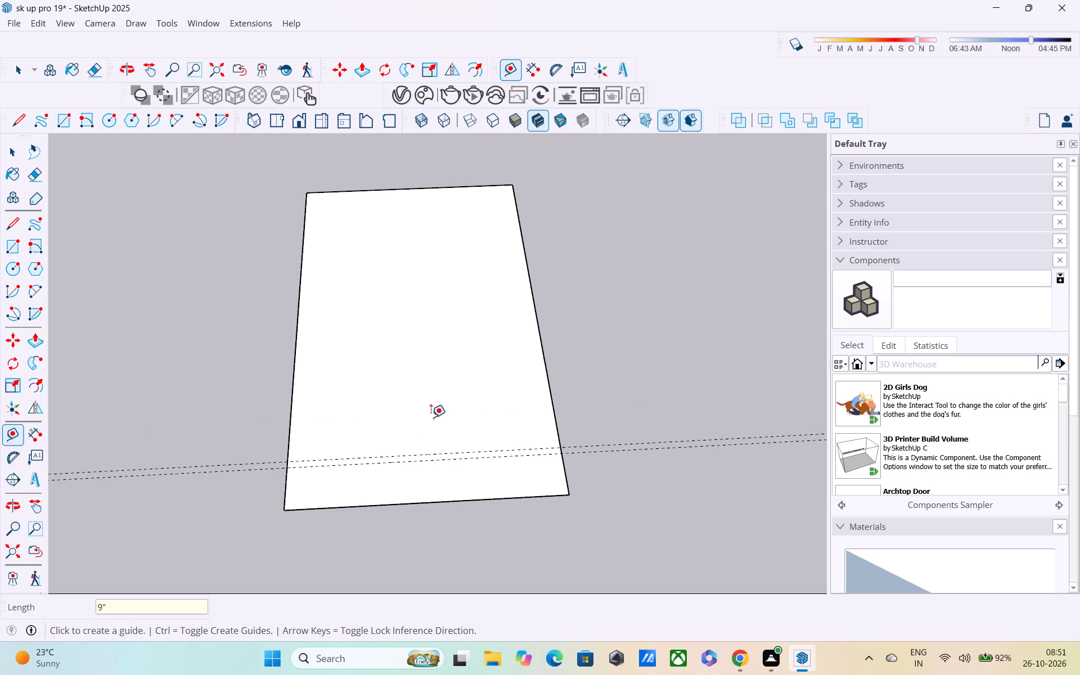
Add a guide 7' further into the plot from the 9" guide, plus another 9" beyond it.
click(434, 453)
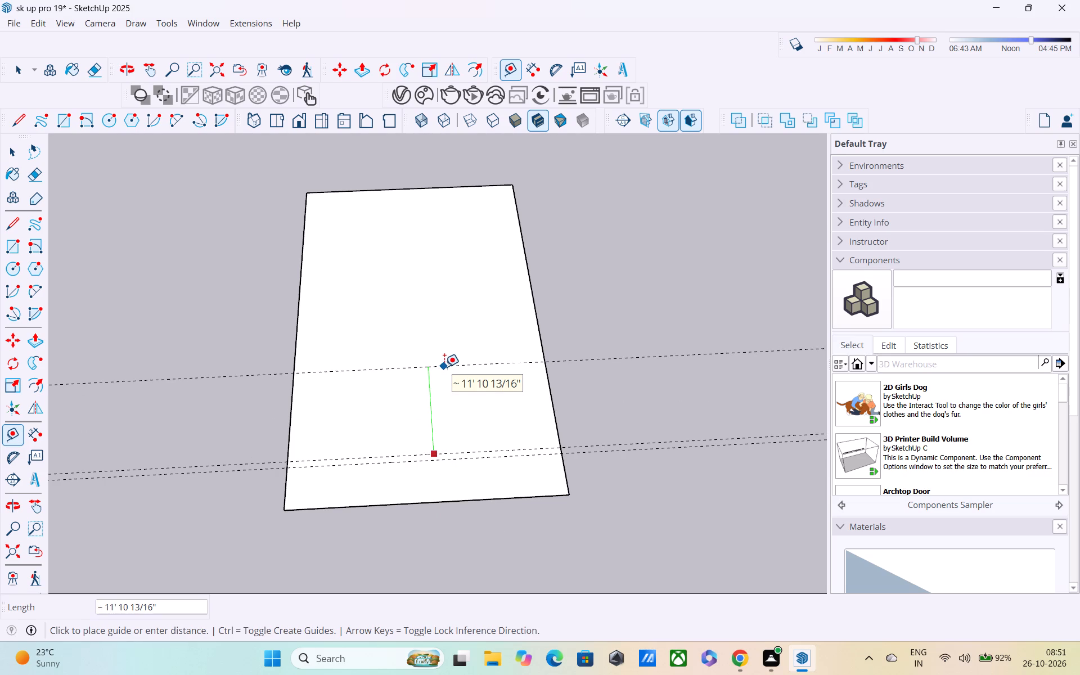
text(7')
key(Return)
middle_drag(441, 367, 424, 400)
scroll(424, 401, up, 1)
click(431, 410)
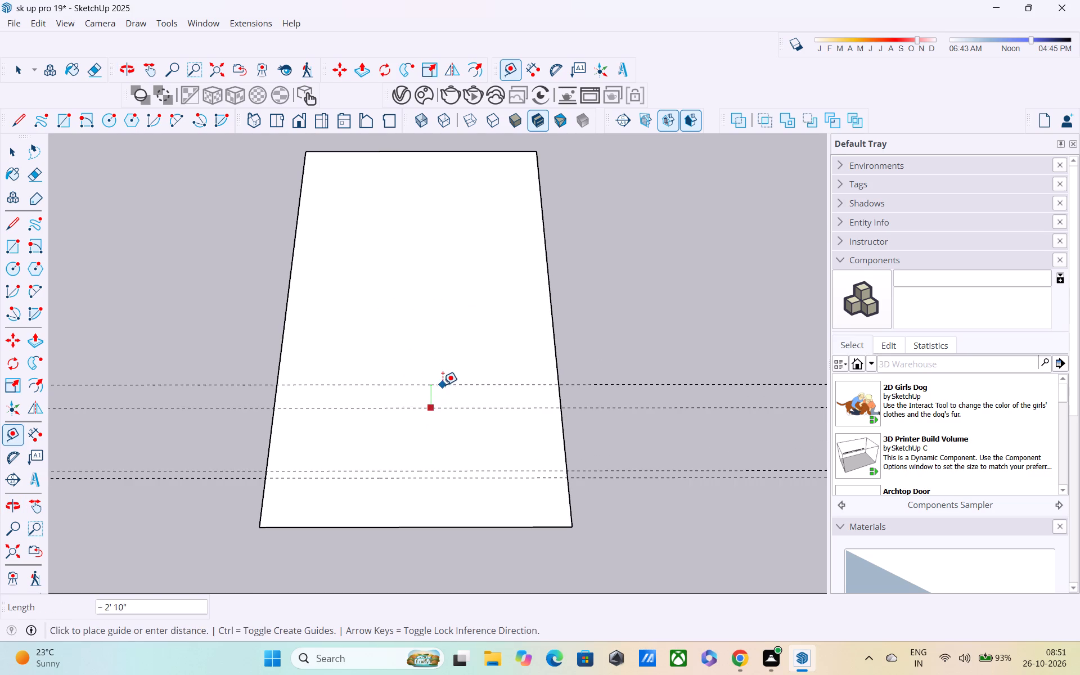
text(9")
key(Return)
Place two guides parallel to the plot's left long edge, 9" inside it and a further 9" in.
middle_drag(444, 384, 462, 333)
click(268, 430)
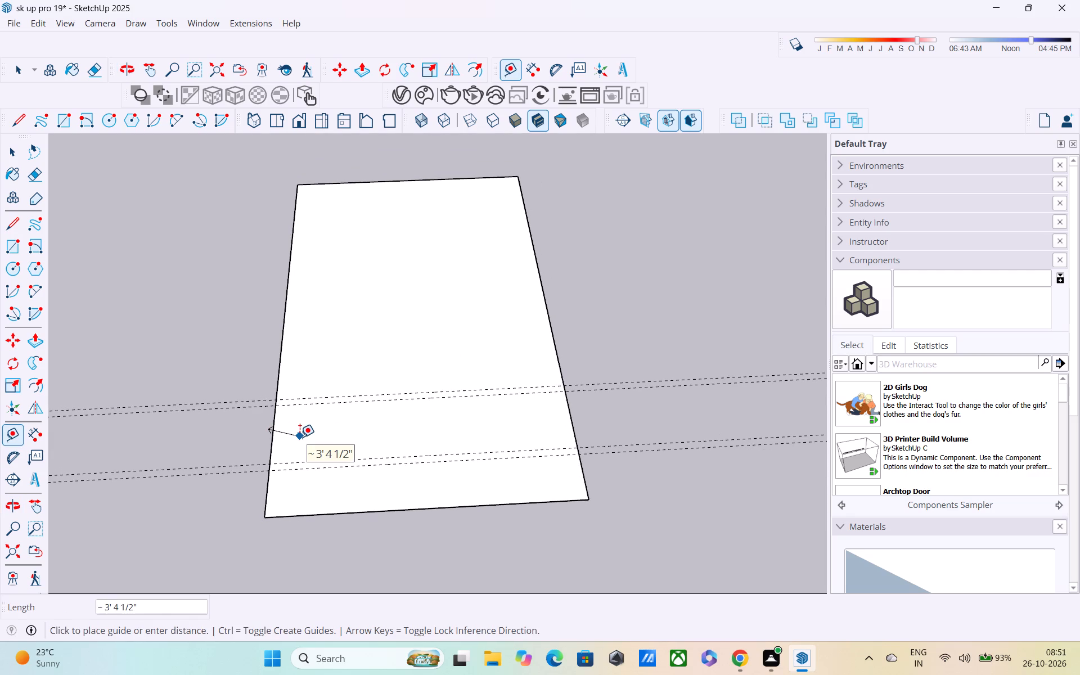
key(Escape)
click(279, 411)
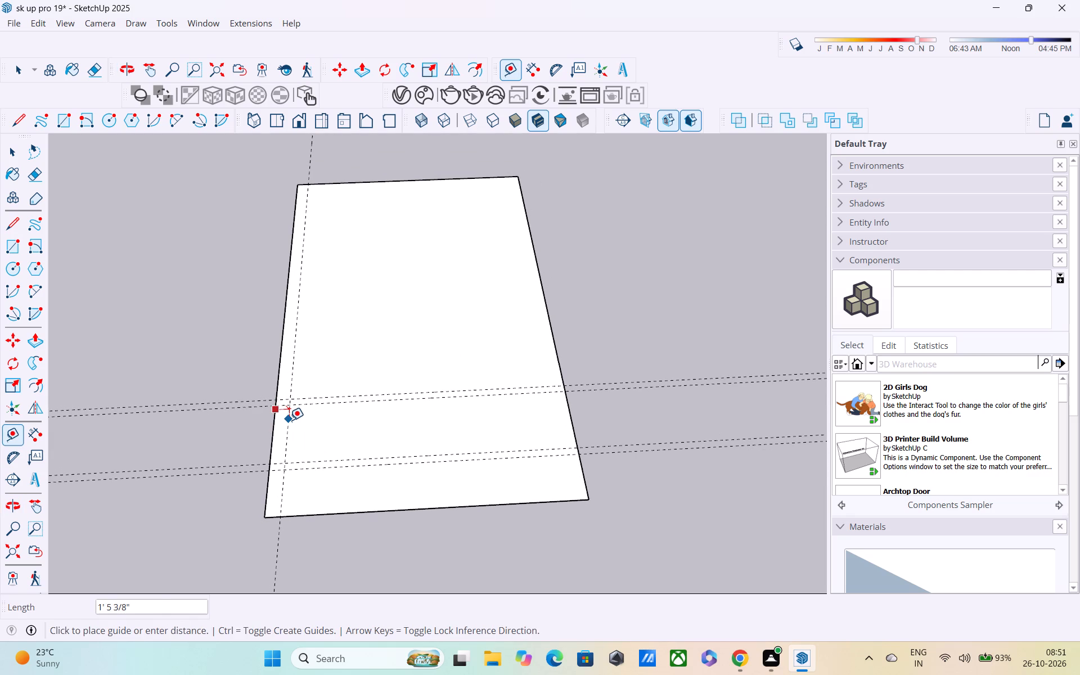
text(9")
key(Return)
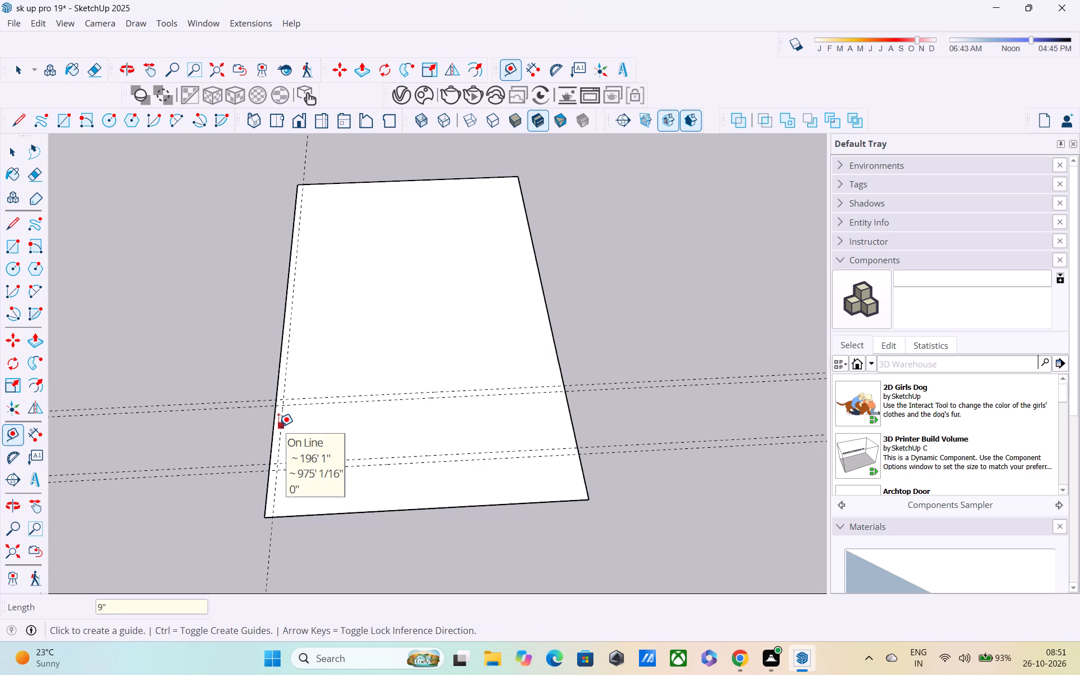
click(278, 426)
key(Escape)
click(281, 424)
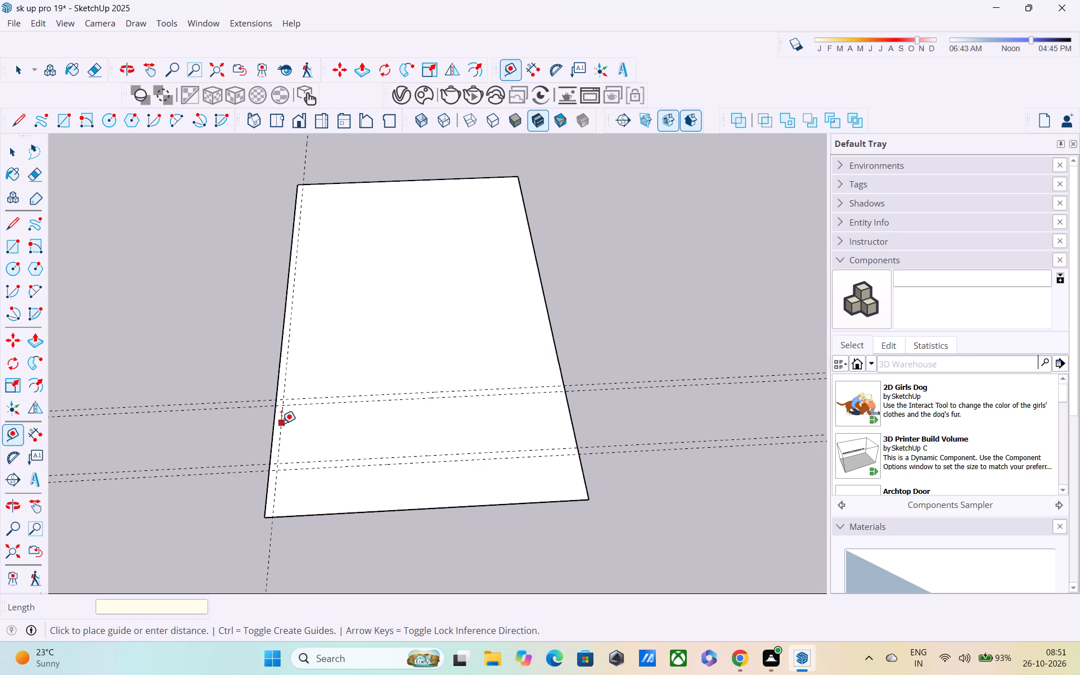
text(9")
key(Return)
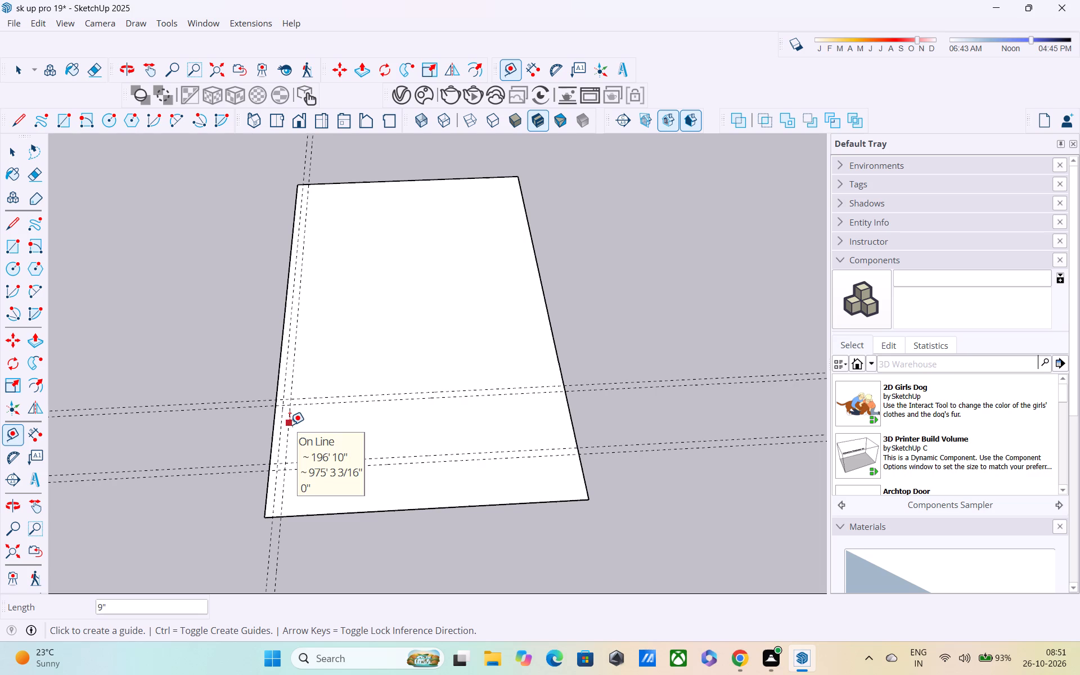
Place a lengthwise guide 13' from the inner left guide, and a second guide 9" back from it toward the left edge.
click(290, 425)
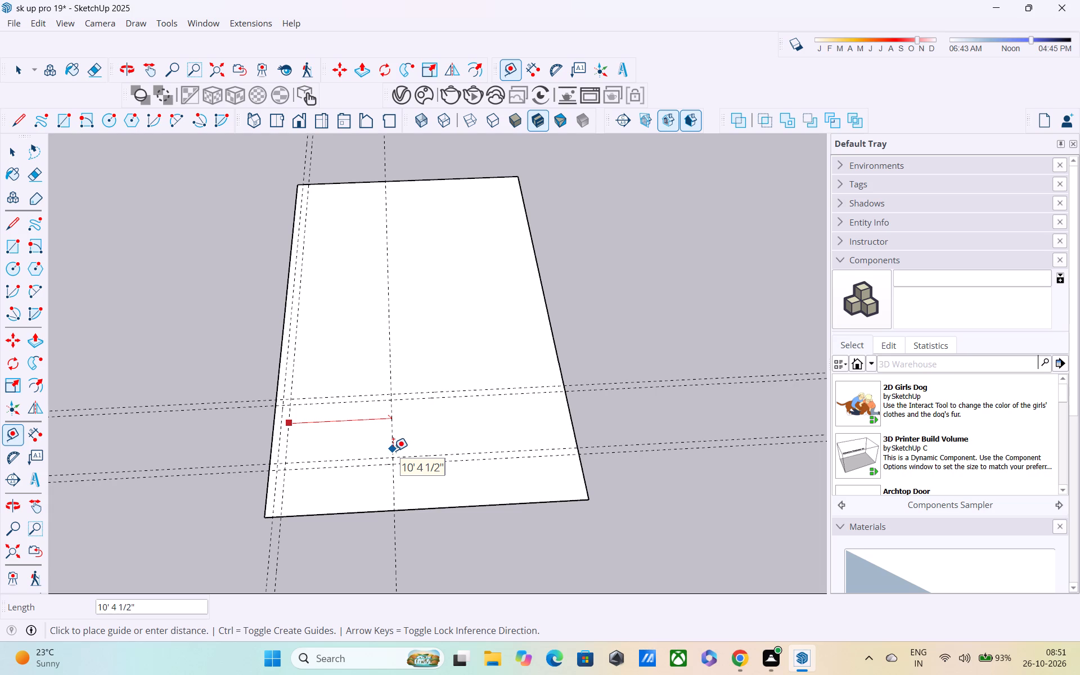
text(13')
key(Return)
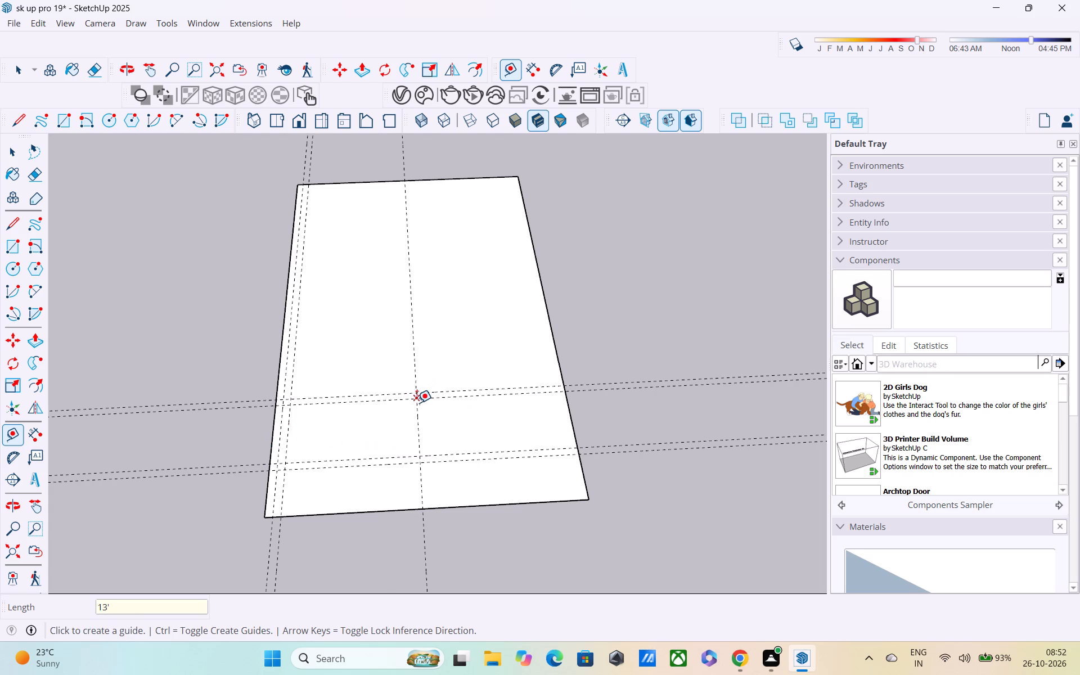
click(417, 403)
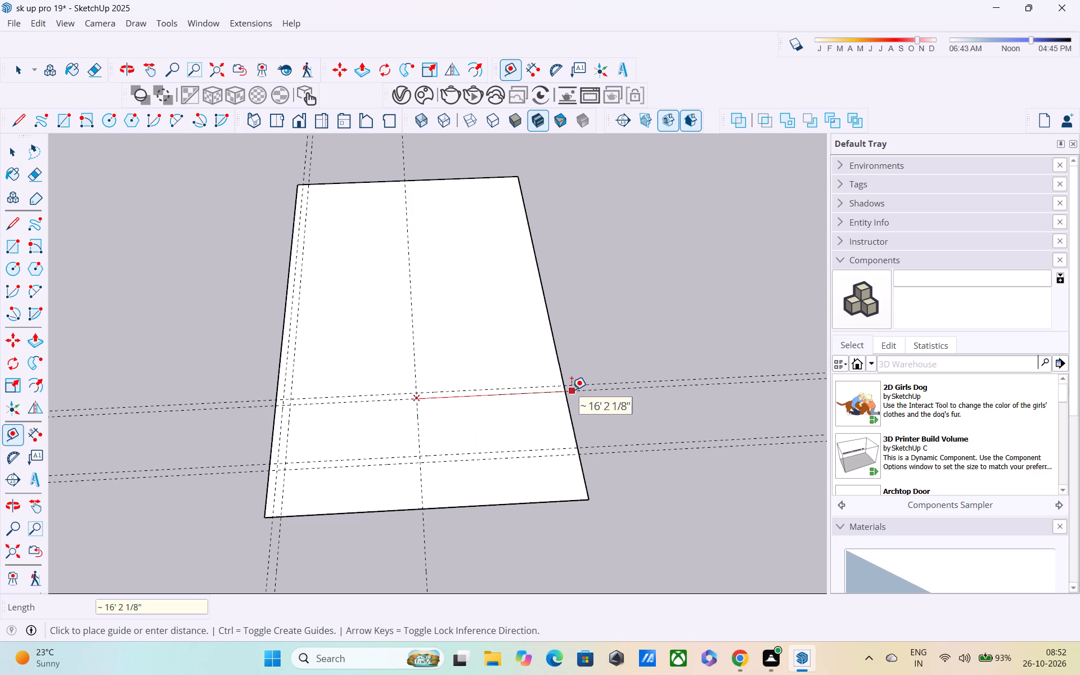
key(Escape)
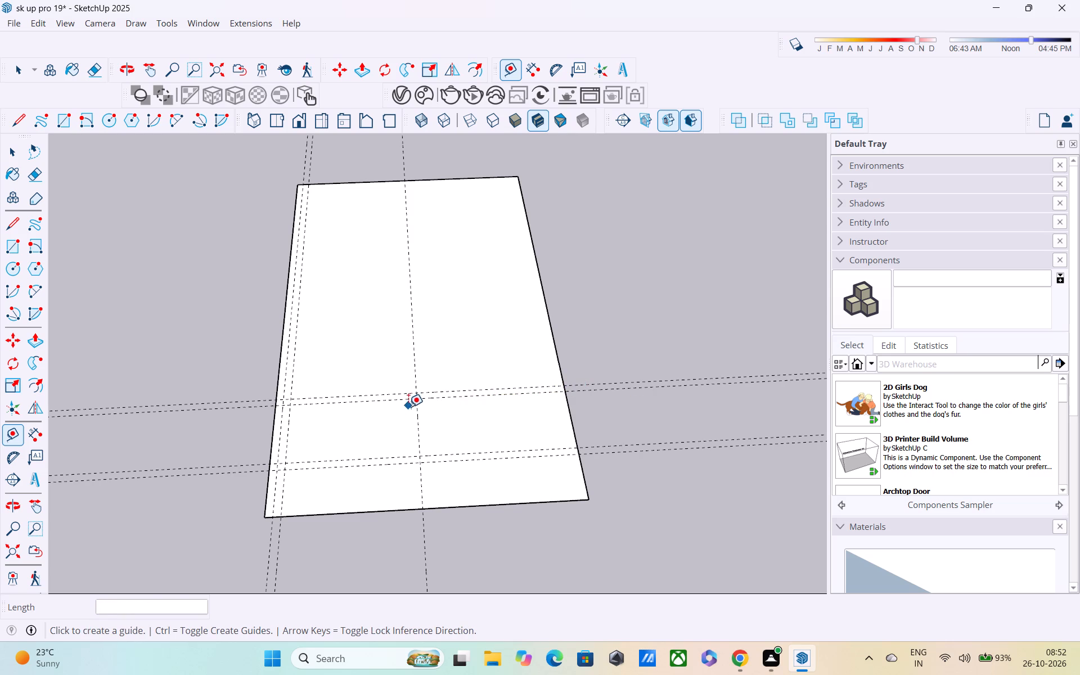
click(418, 417)
text(9")
key(Return)
Place two guides parallel to the plot's right long edge, 9" inside it and a further 9" in.
middle_drag(390, 429, 371, 481)
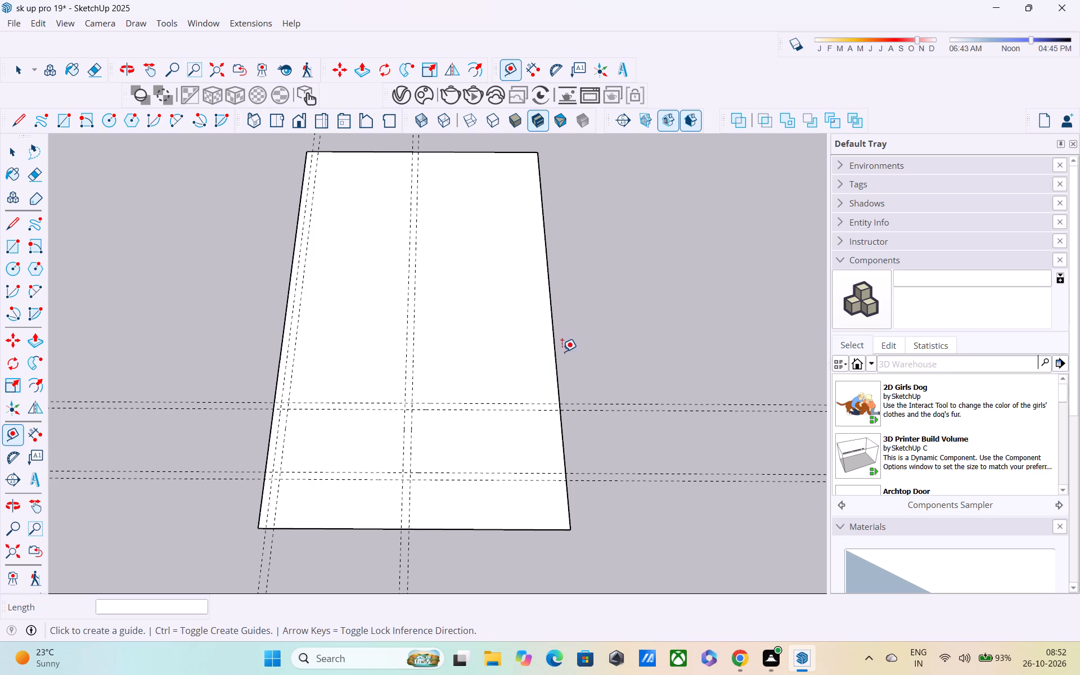
drag(555, 363, 548, 368)
text(9")
key(Return)
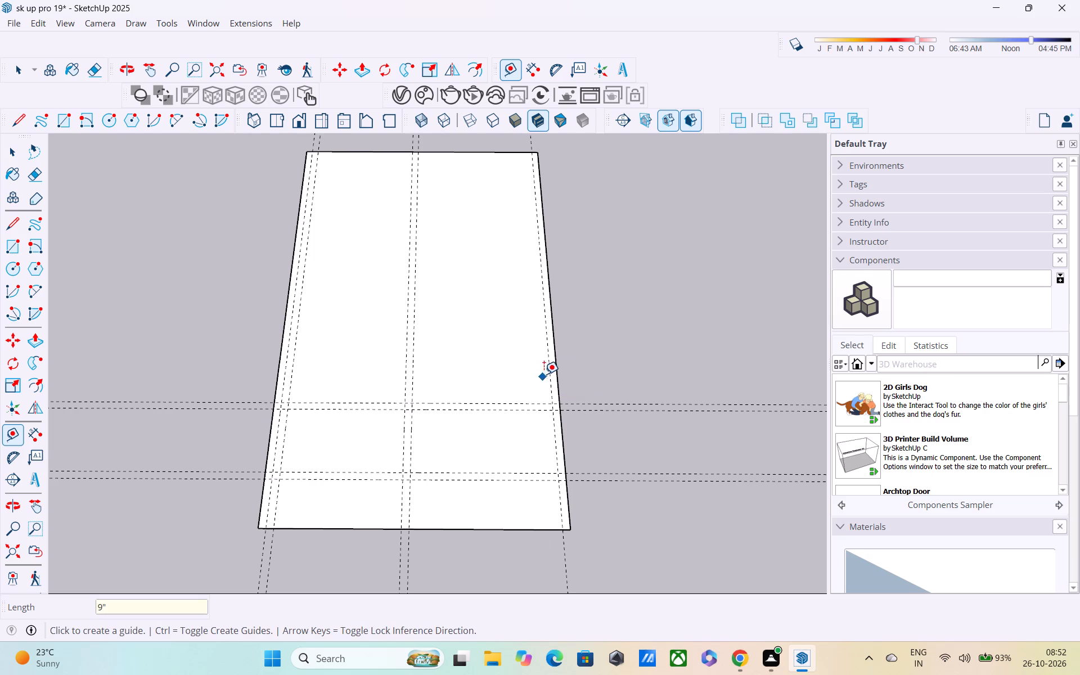
click(546, 366)
key(9)
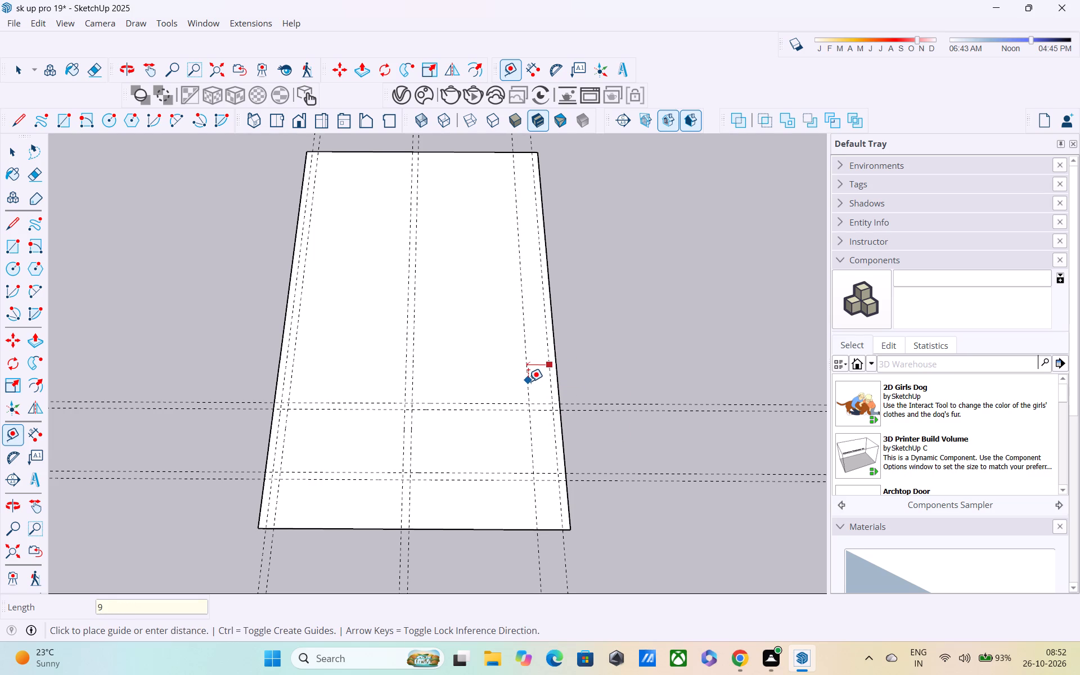
key(shift+quotedbl)
key(Return)
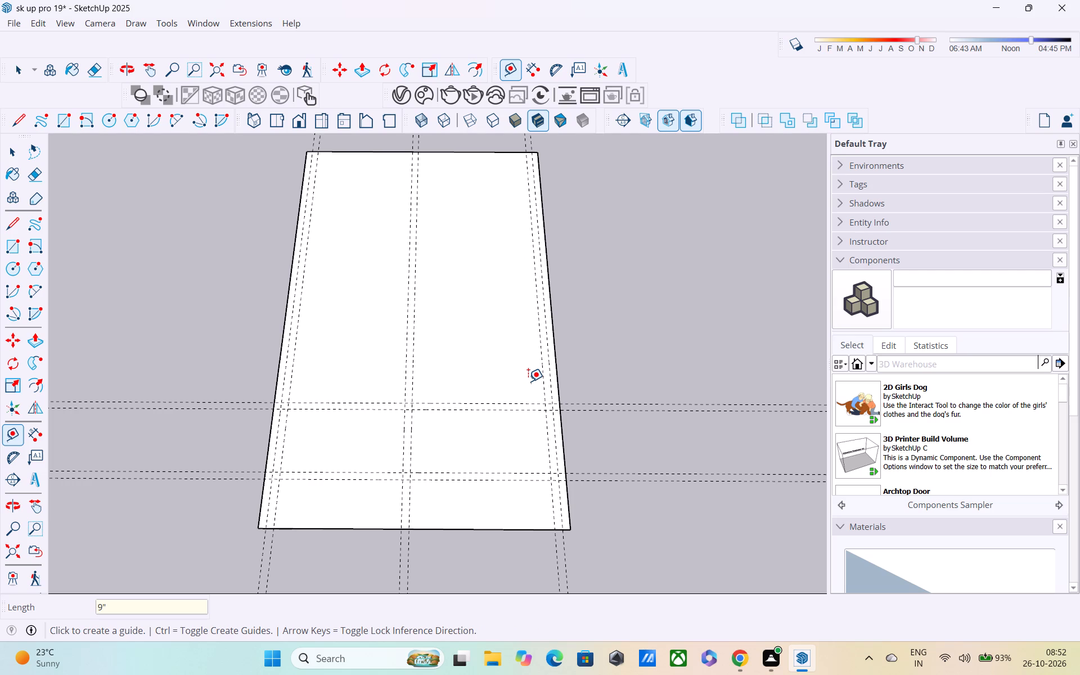
Place two guides parallel to the plot's far short edge, 9" inside it and a further 9" in.
middle_drag(528, 381, 524, 302)
middle_drag(491, 406, 486, 363)
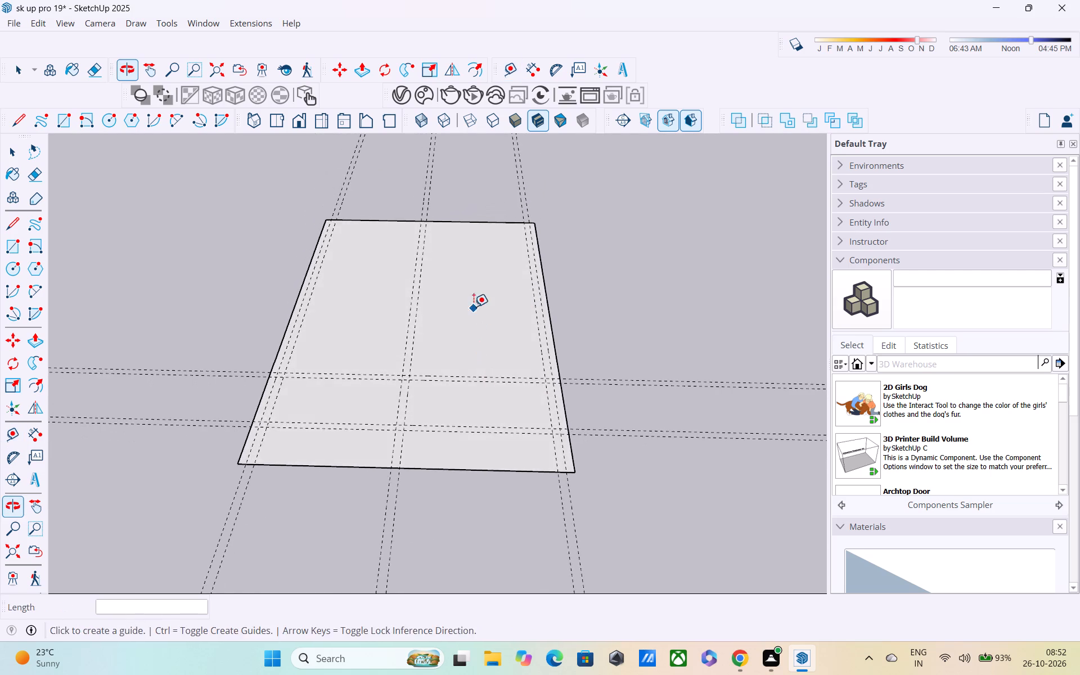
middle_drag(474, 307, 191, 553)
shift+middle_drag(462, 213, 482, 371)
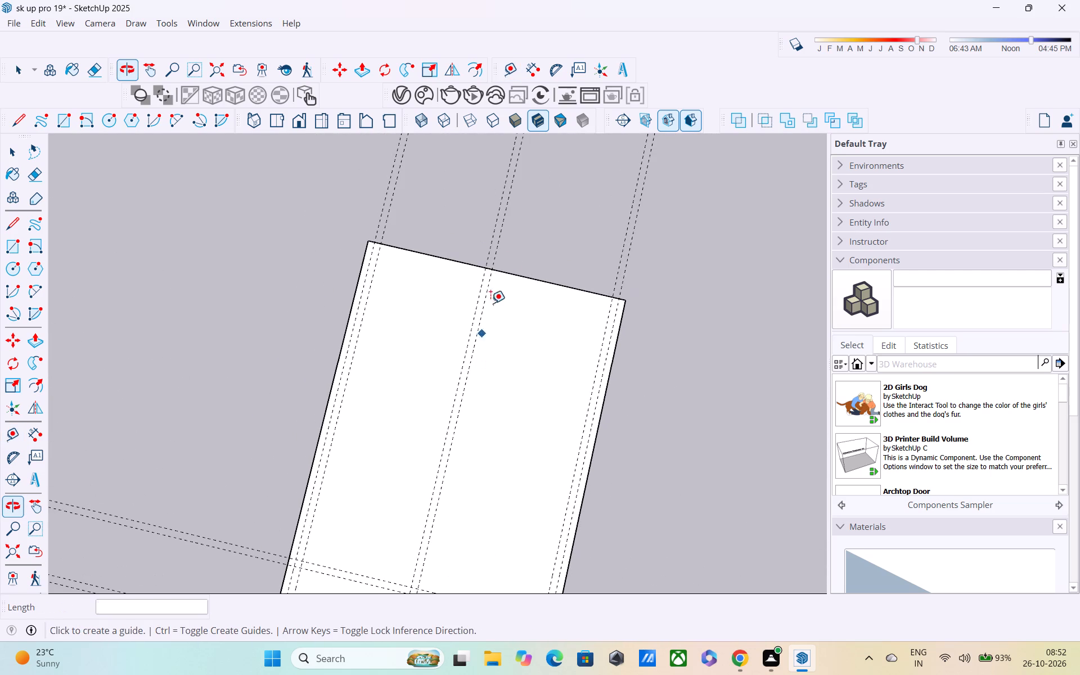
click(511, 273)
text(9")
key(Return)
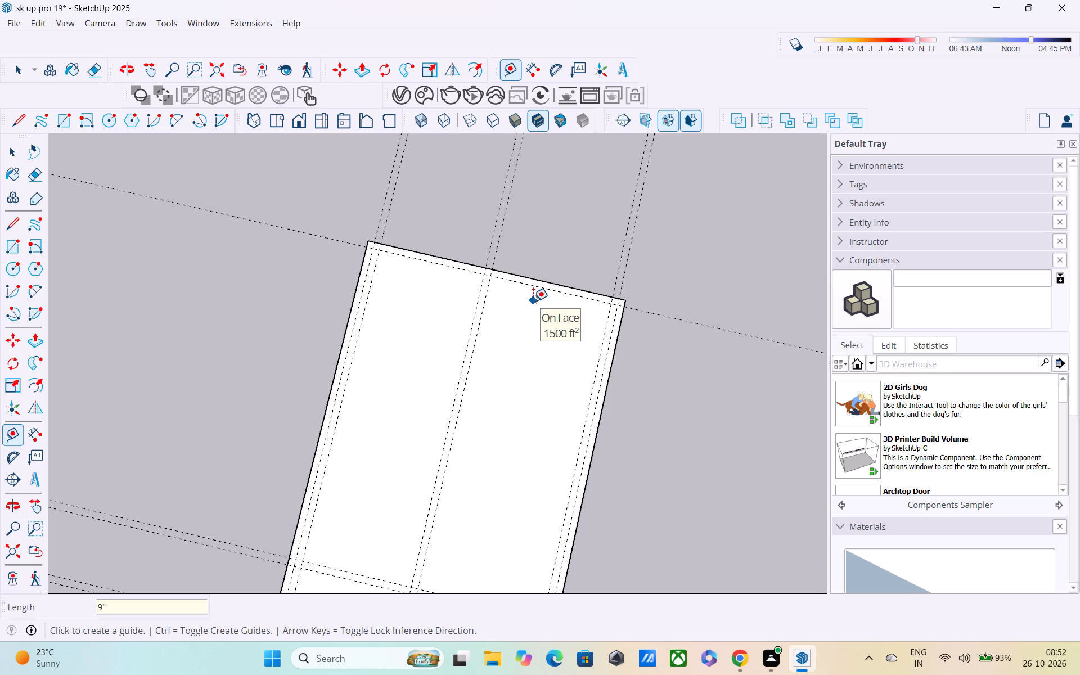
drag(529, 284, 528, 294)
text(9")
key(Return)
Draw the main block's wall outline on the guides as nested rectangles, 28' 6" by 36' 6" outside and 27' by 35' inside.
scroll(430, 295, down, 2)
middle_drag(436, 314, 440, 228)
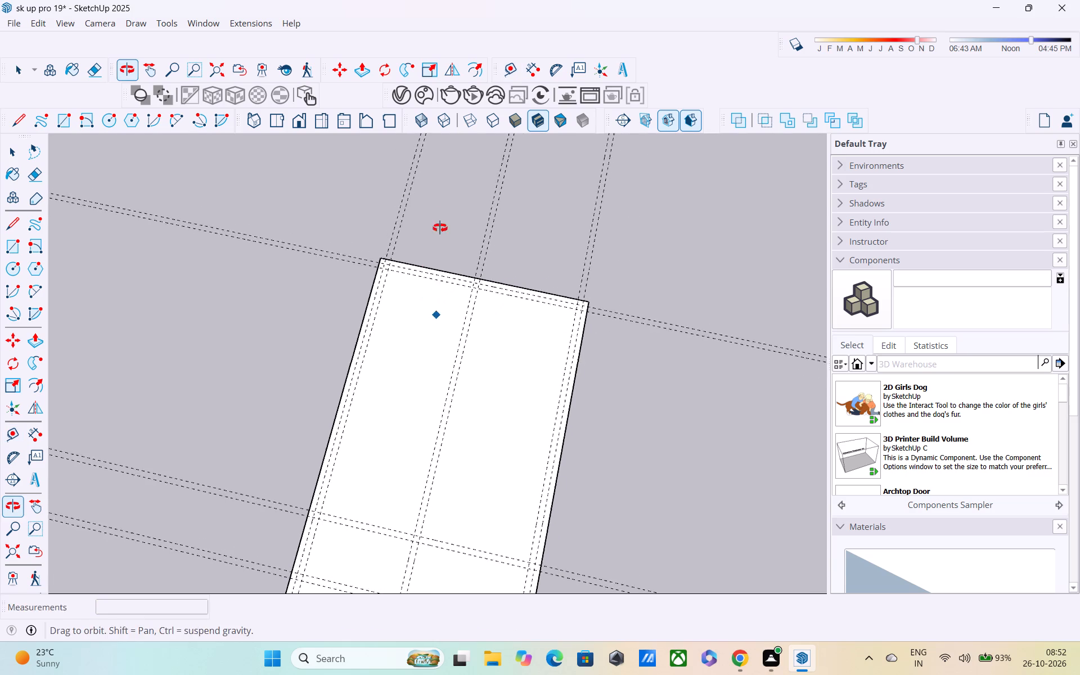
middle_drag(440, 228, 444, 199)
scroll(438, 294, down, 5)
middle_drag(442, 414, 463, 309)
middle_drag(392, 319, 514, 333)
middle_drag(527, 322, 236, 430)
middle_drag(297, 381, 413, 322)
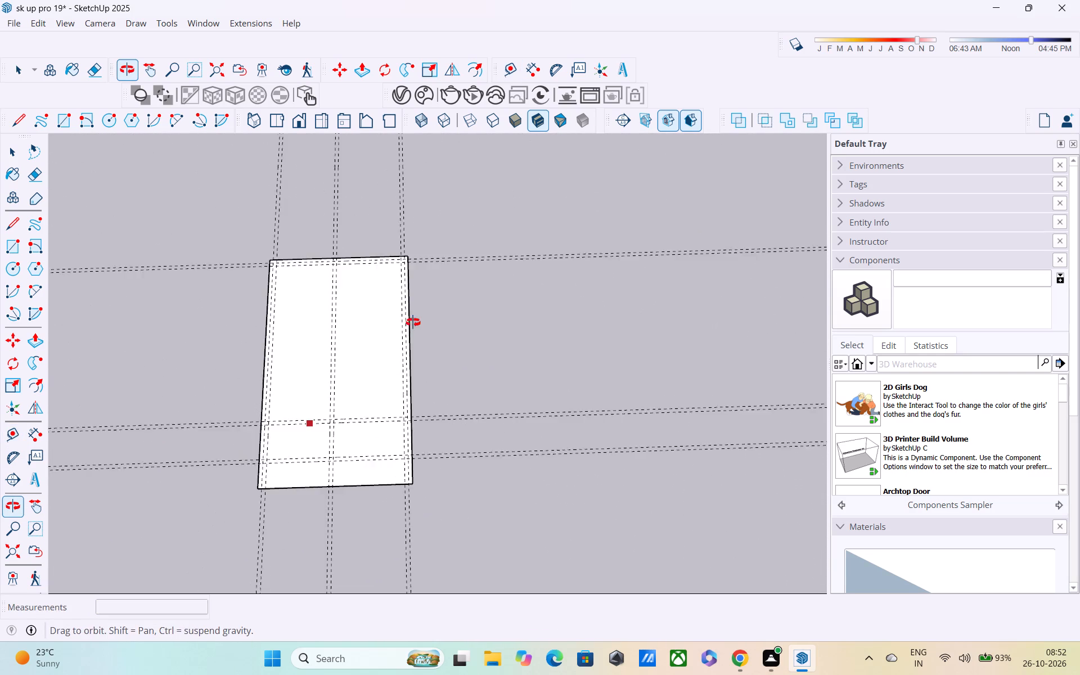
middle_drag(413, 322, 429, 260)
middle_drag(343, 390, 397, 356)
key(r)
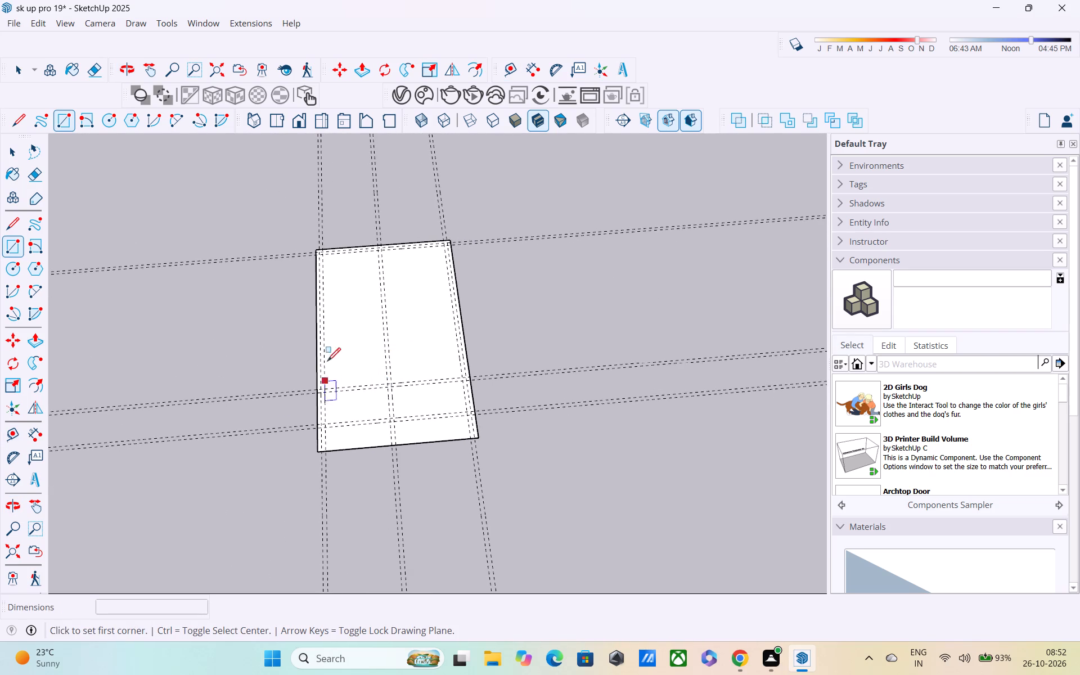
scroll(336, 308, up, 4)
scroll(307, 254, up, 4)
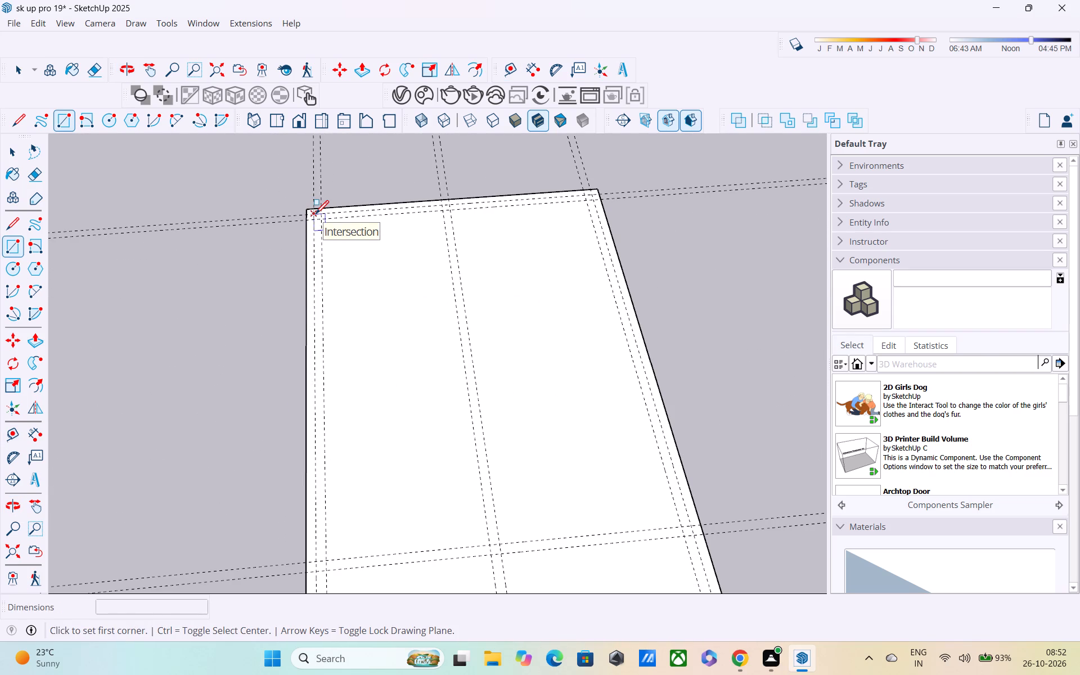
click(316, 215)
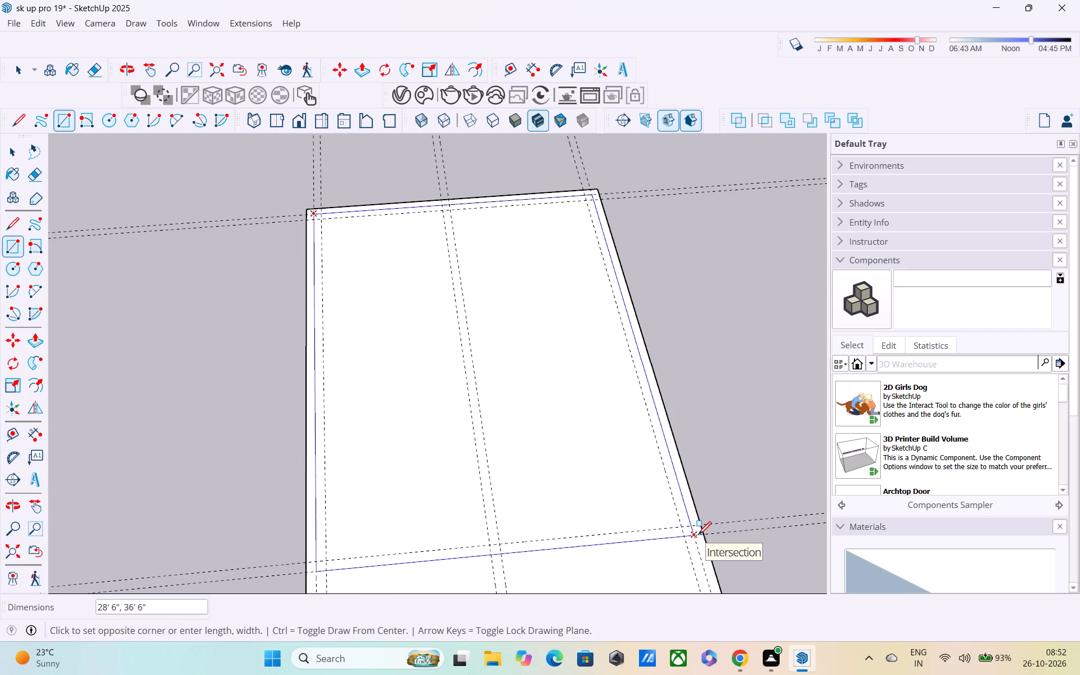
click(698, 536)
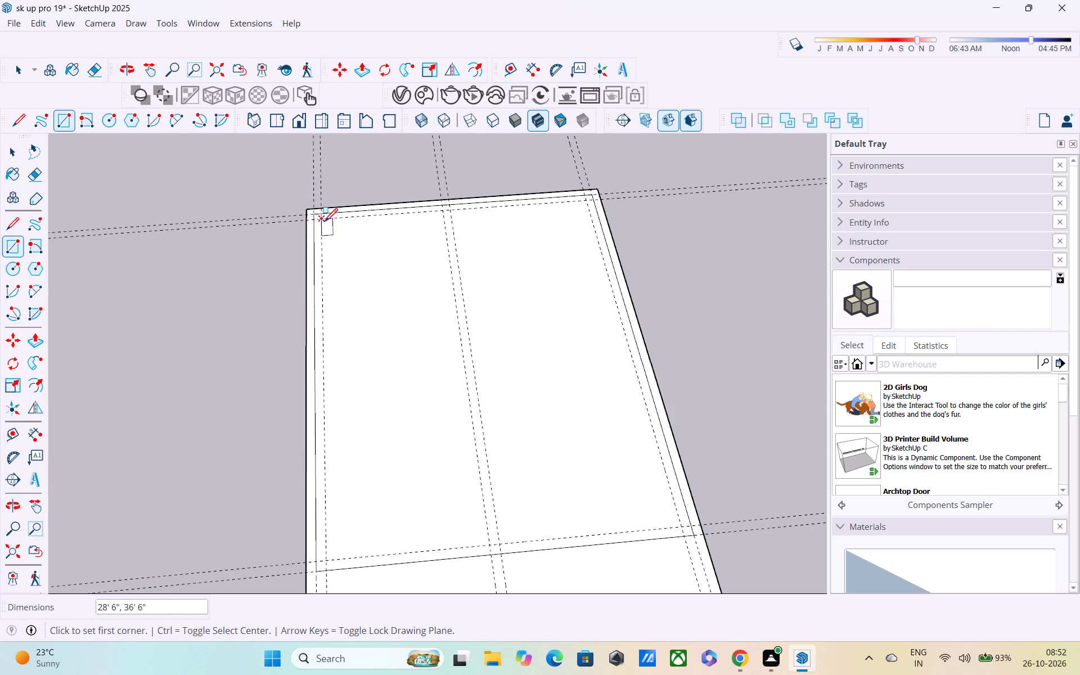
click(323, 219)
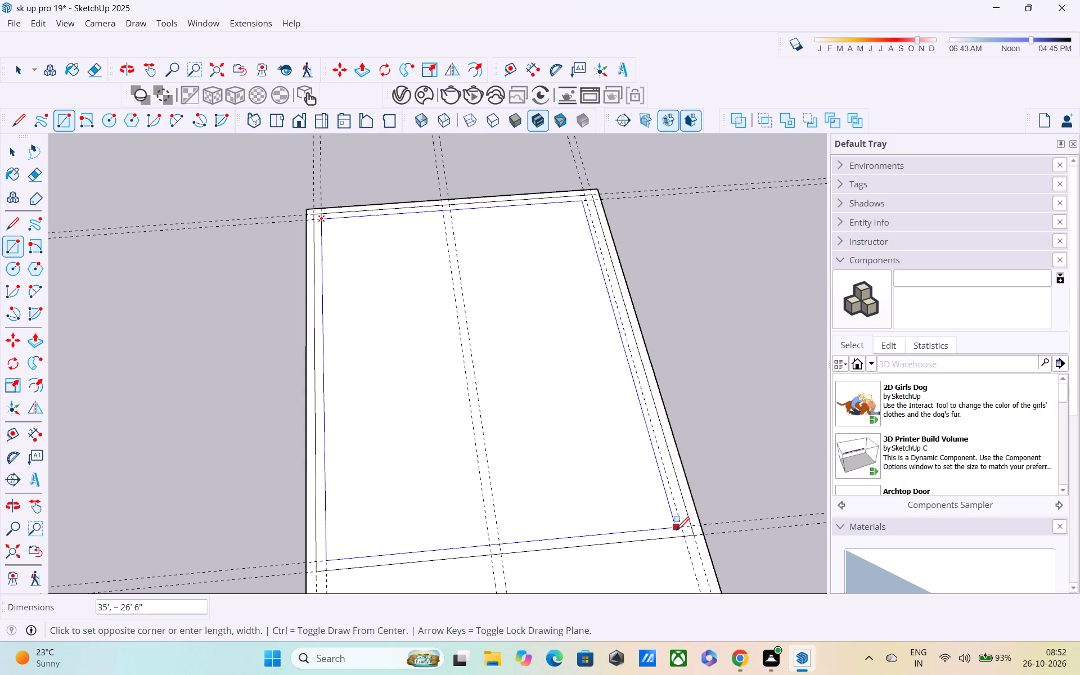
click(686, 529)
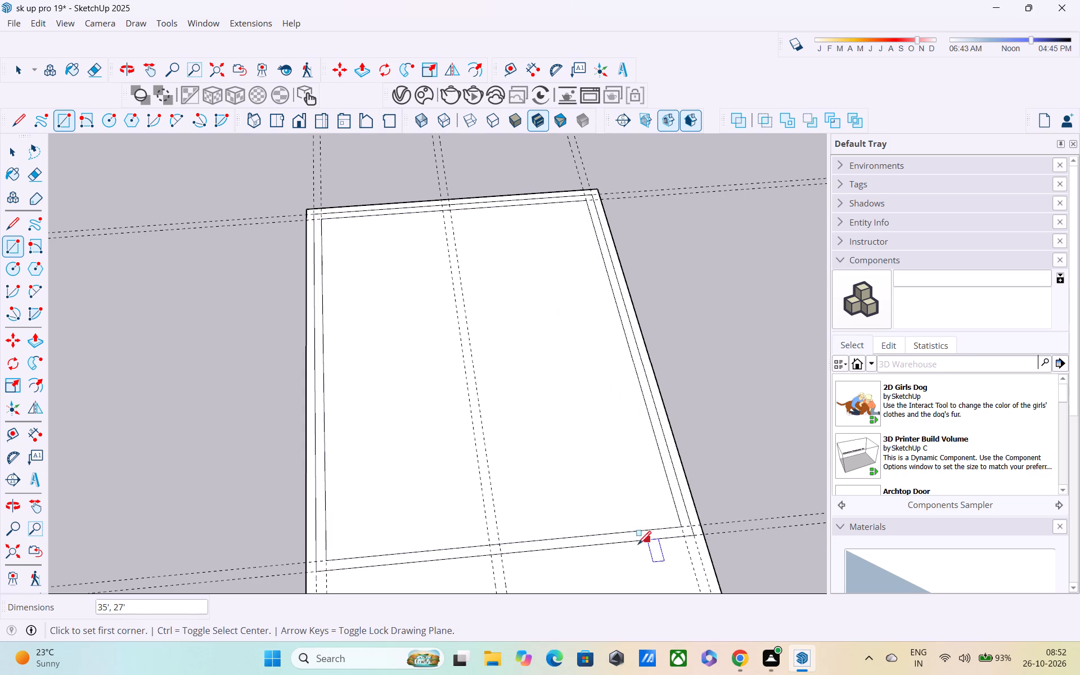
Draw the front-left room's wall outline on the guides, a 13' 9" by 7' 9" rectangle with a 7' deep rectangle inside.
middle_drag(587, 515, 425, 325)
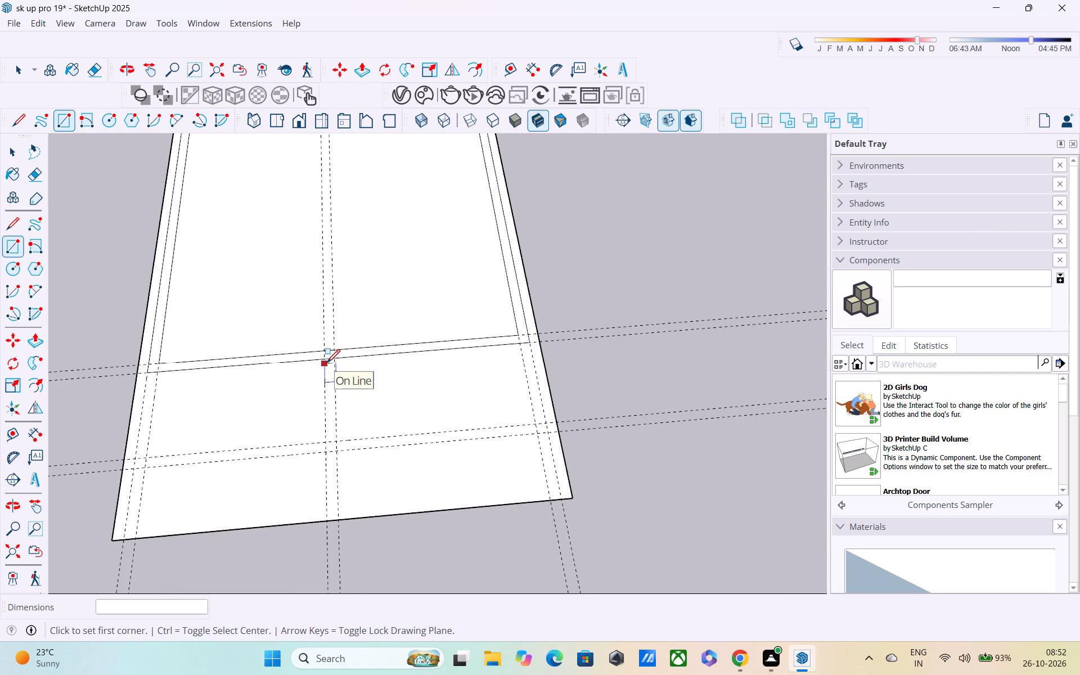
click(146, 375)
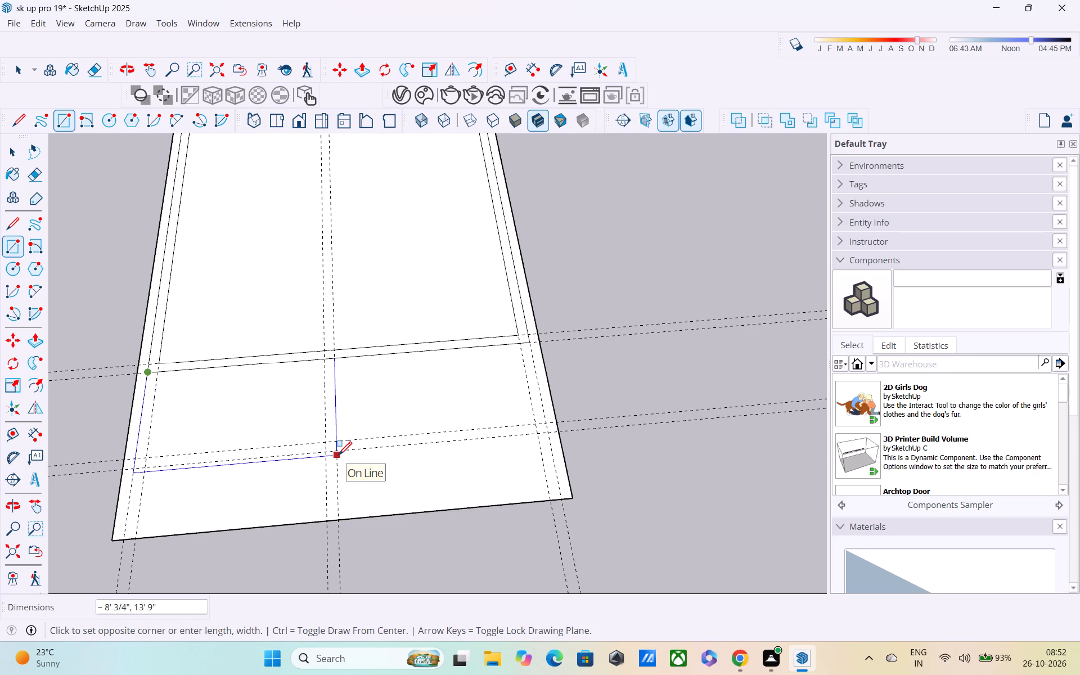
click(337, 452)
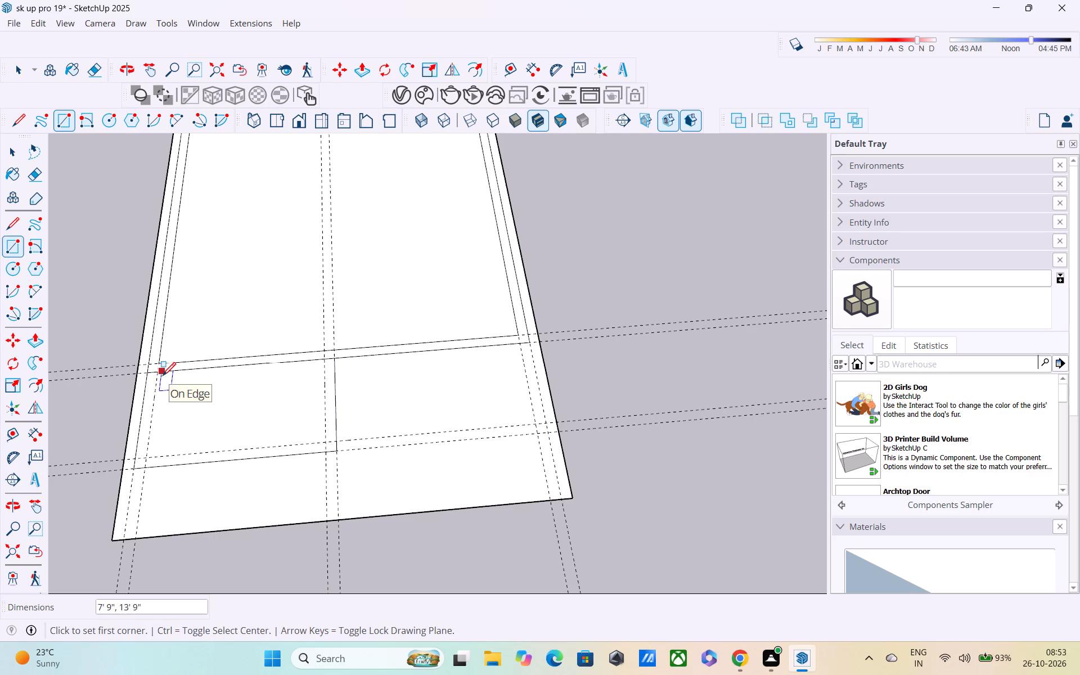
click(160, 377)
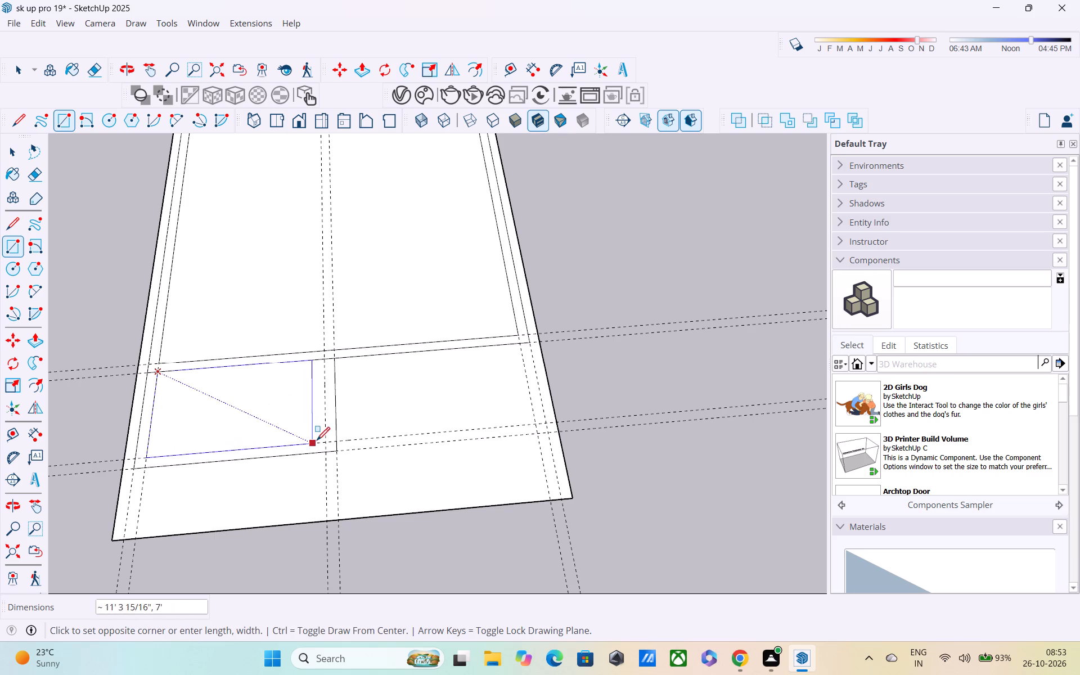
click(325, 443)
key(space)
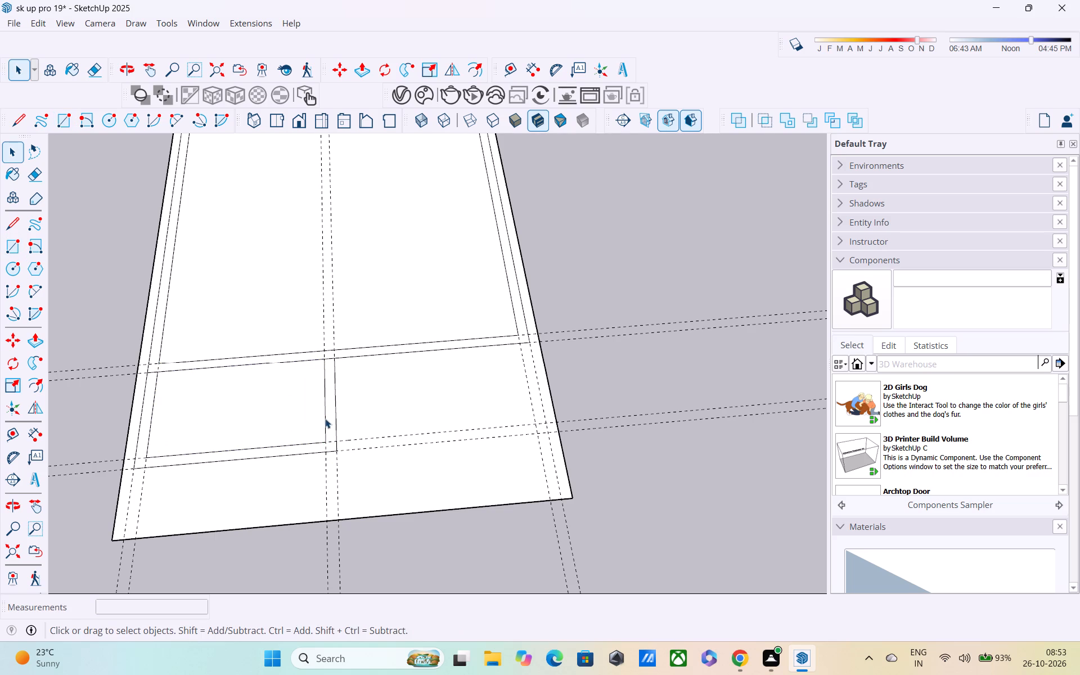
Examine the finished wall outlines on the plot from several angles, including close up at the far corners.
click(327, 421)
click(323, 416)
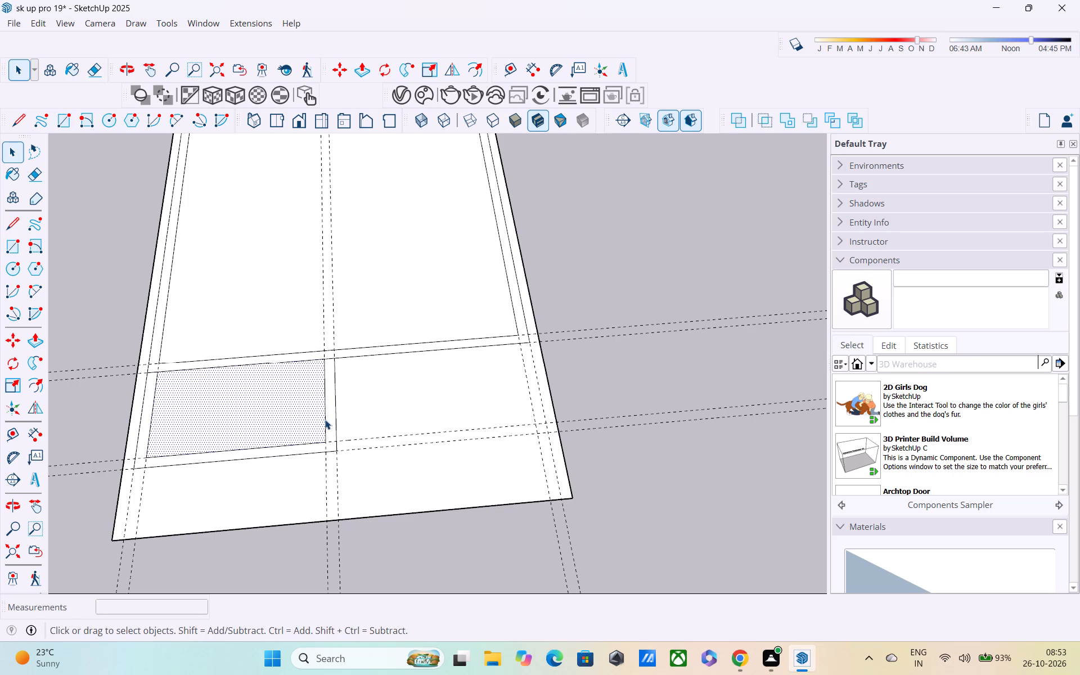
click(325, 420)
scroll(325, 420, down, 1)
key(grave)
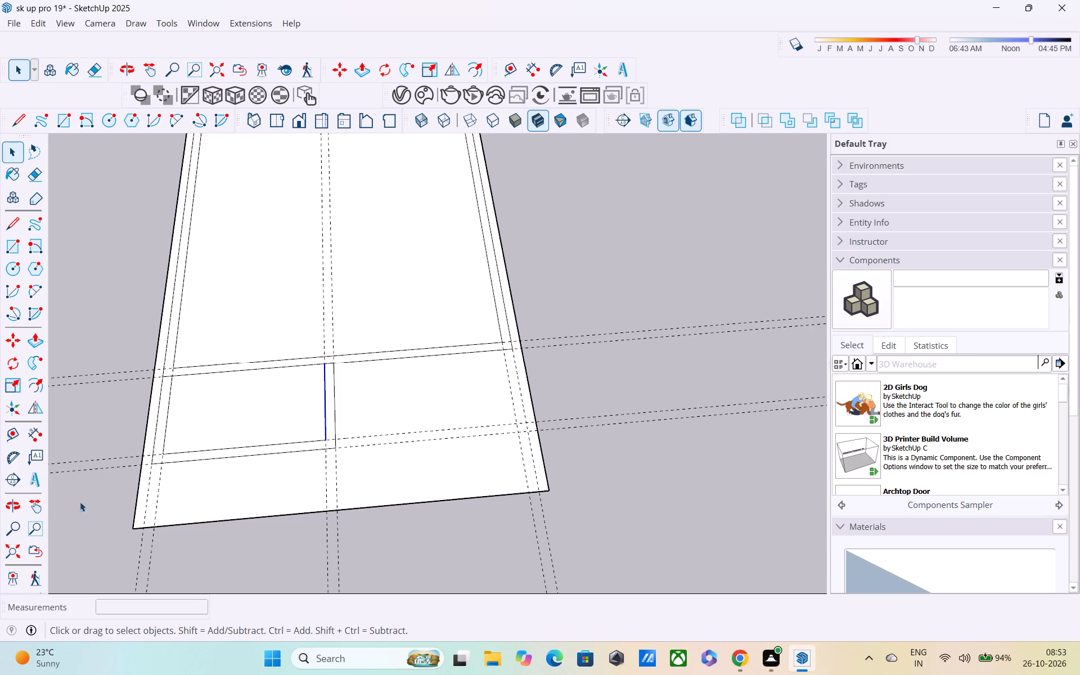
middle_drag(305, 388, 340, 433)
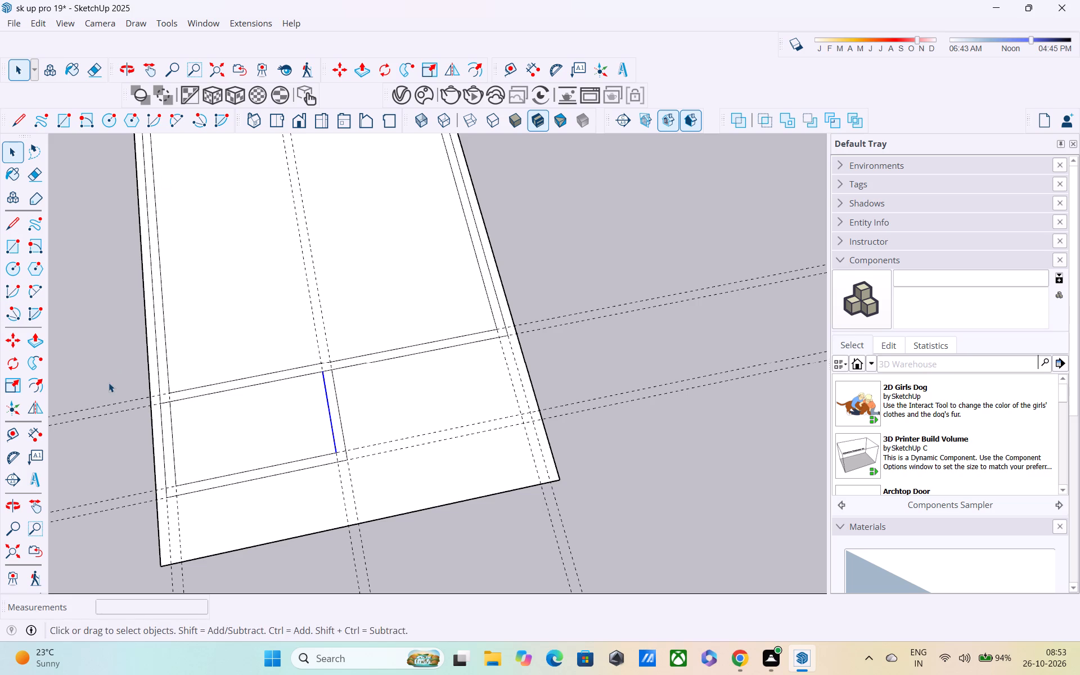
middle_drag(277, 390, 288, 421)
scroll(272, 399, down, 6)
middle_drag(314, 347, 265, 366)
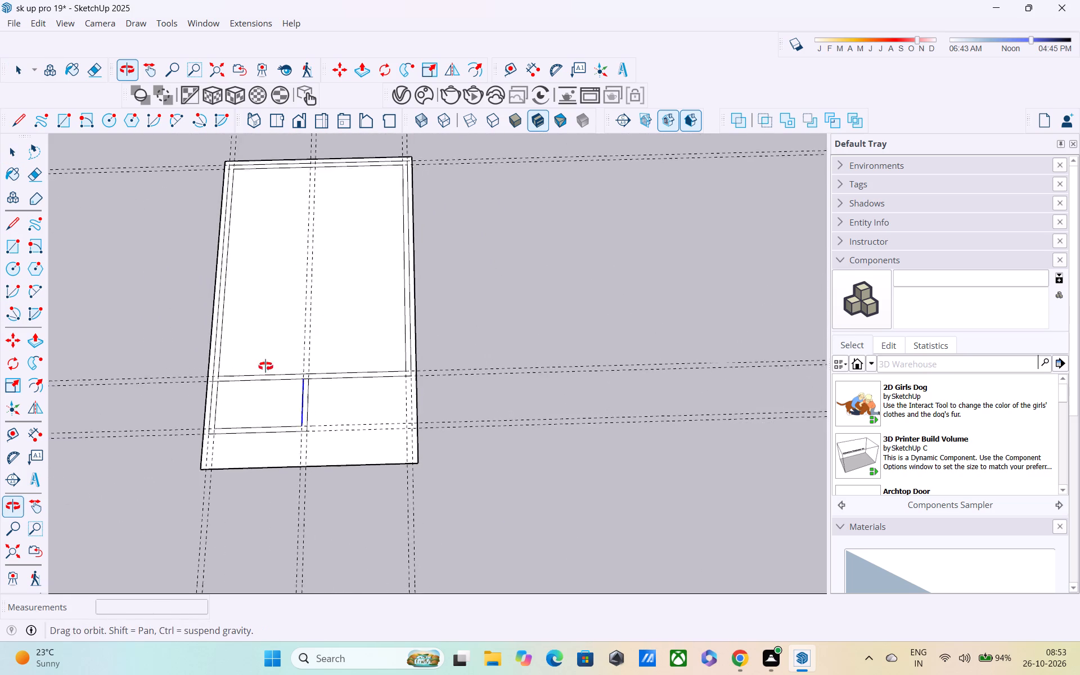
middle_drag(265, 366, 282, 345)
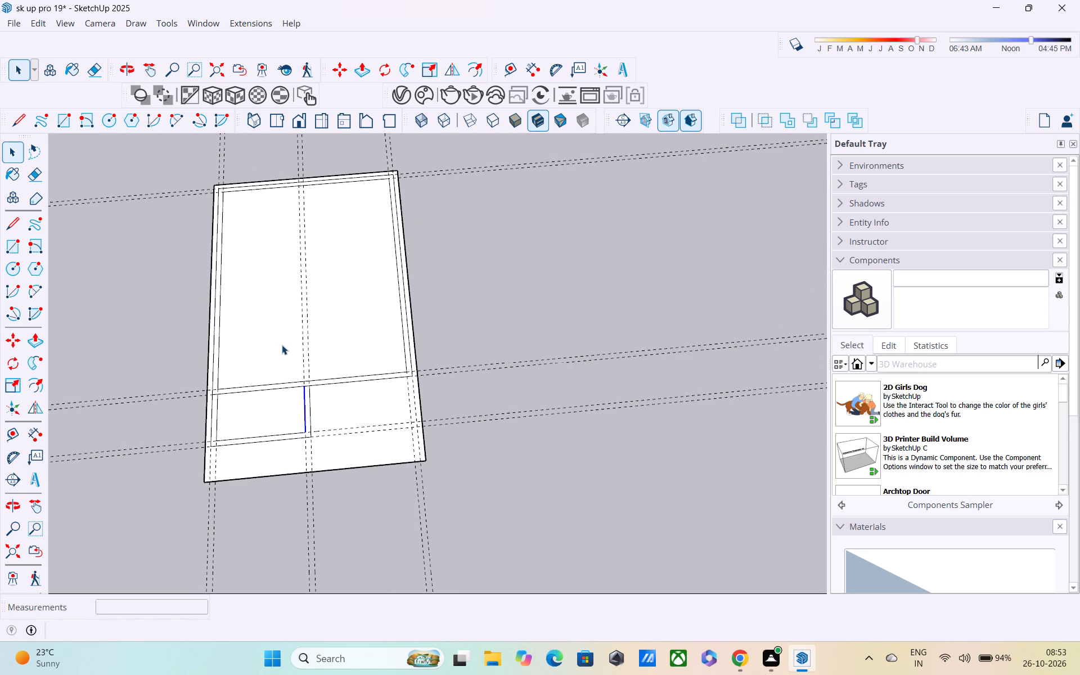
middle_drag(375, 354, 370, 304)
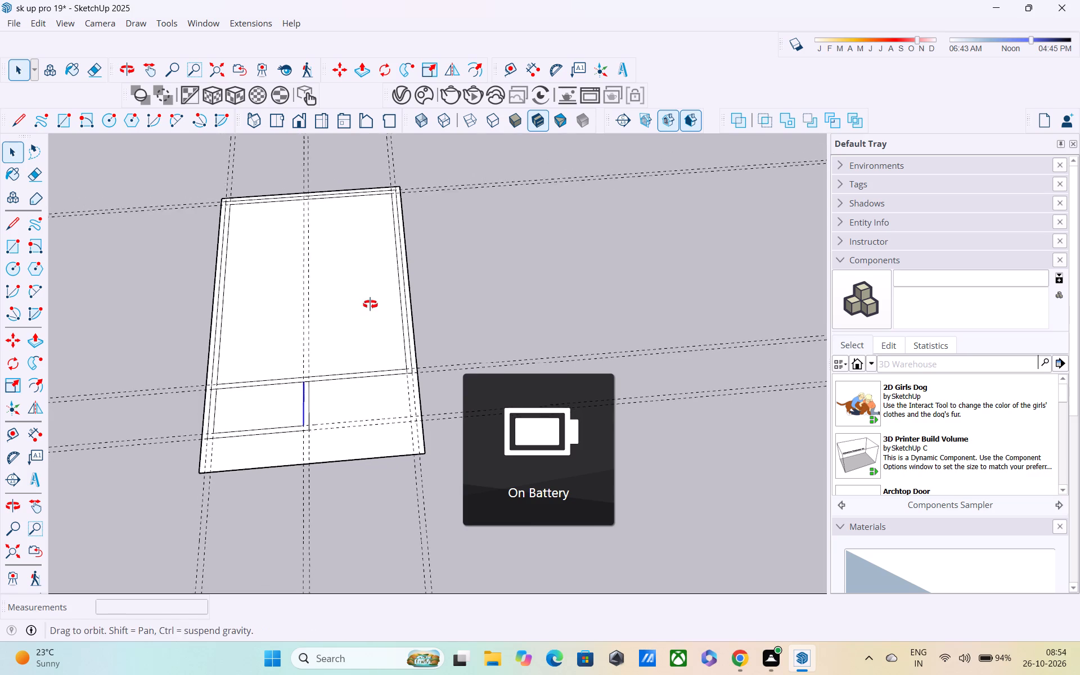
middle_drag(370, 304, 367, 299)
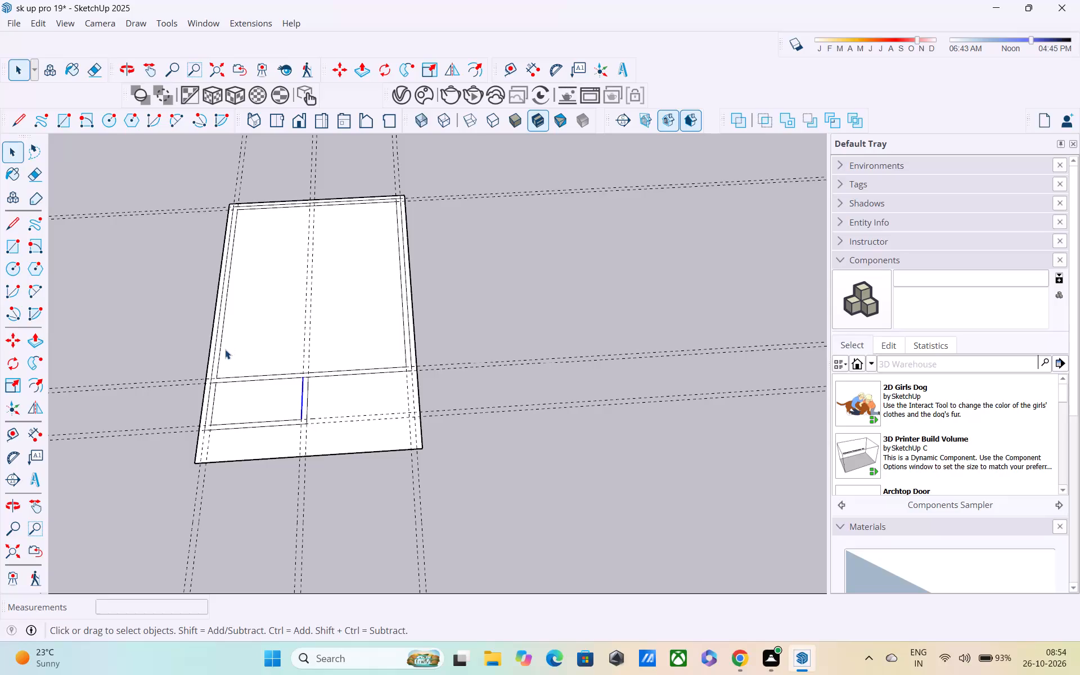
shift+middle_drag(289, 358, 332, 328)
middle_drag(295, 418, 291, 341)
middle_drag(319, 376, 318, 360)
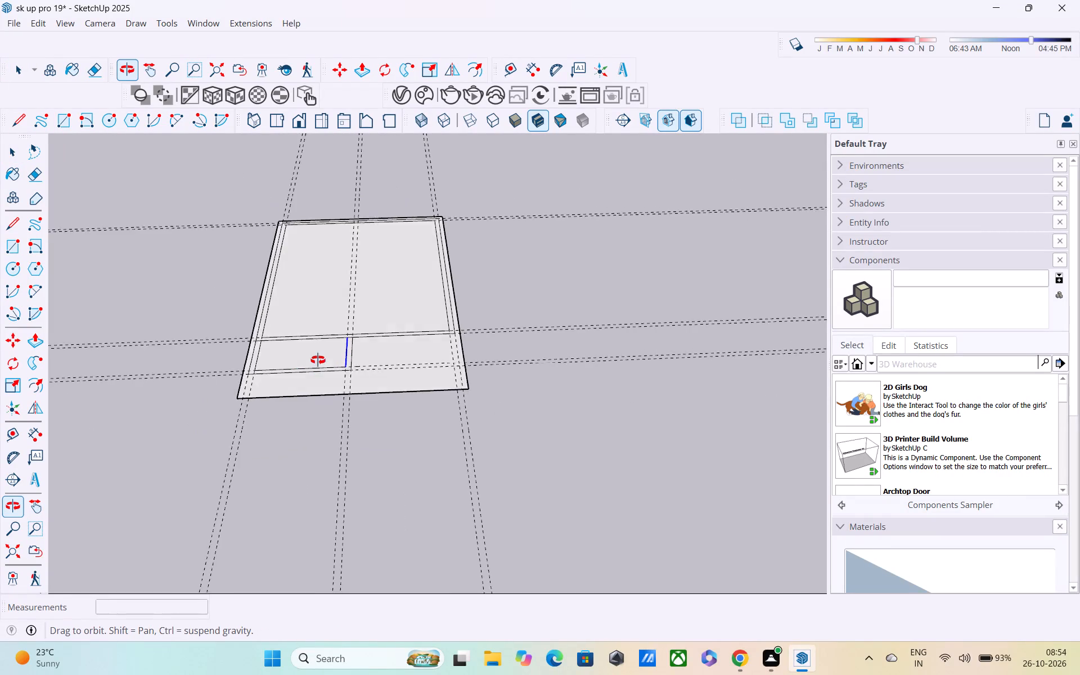
middle_drag(318, 360, 343, 466)
middle_drag(346, 422, 343, 498)
scroll(314, 434, up, 3)
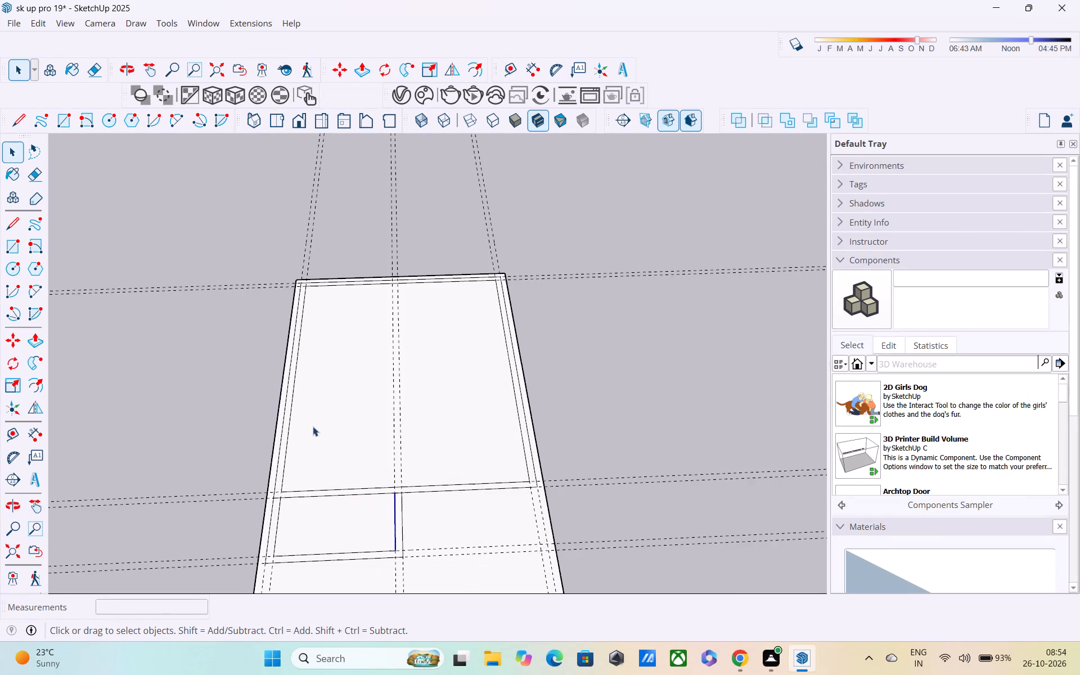
middle_drag(313, 425, 259, 366)
scroll(444, 424, up, 2)
key(space)
click(521, 319)
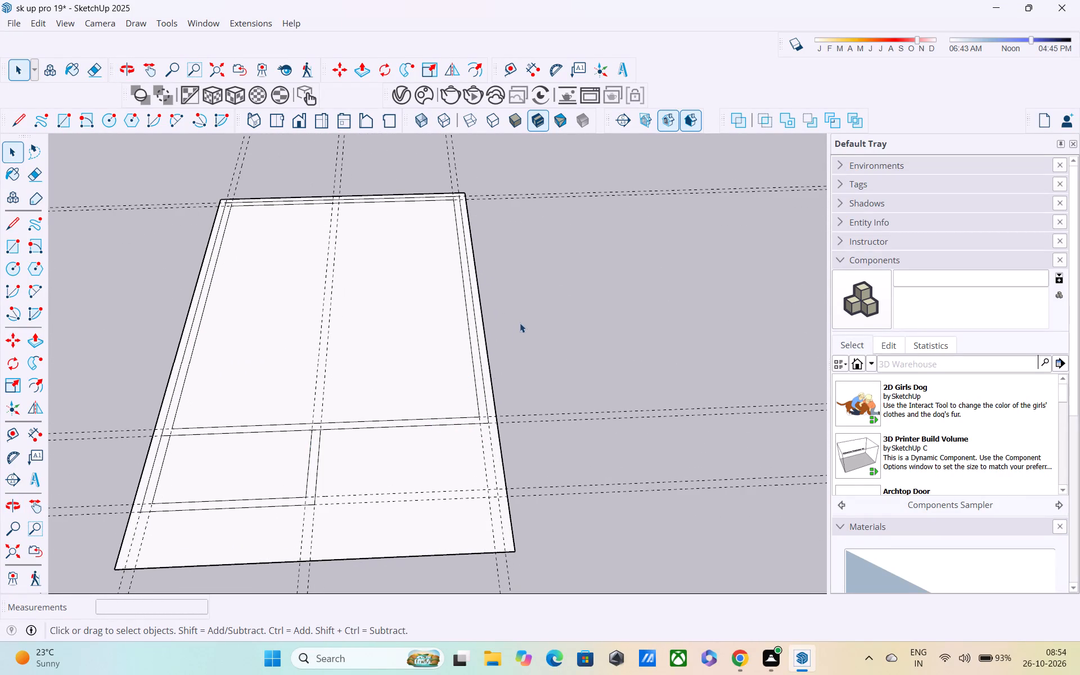
scroll(519, 443, down, 4)
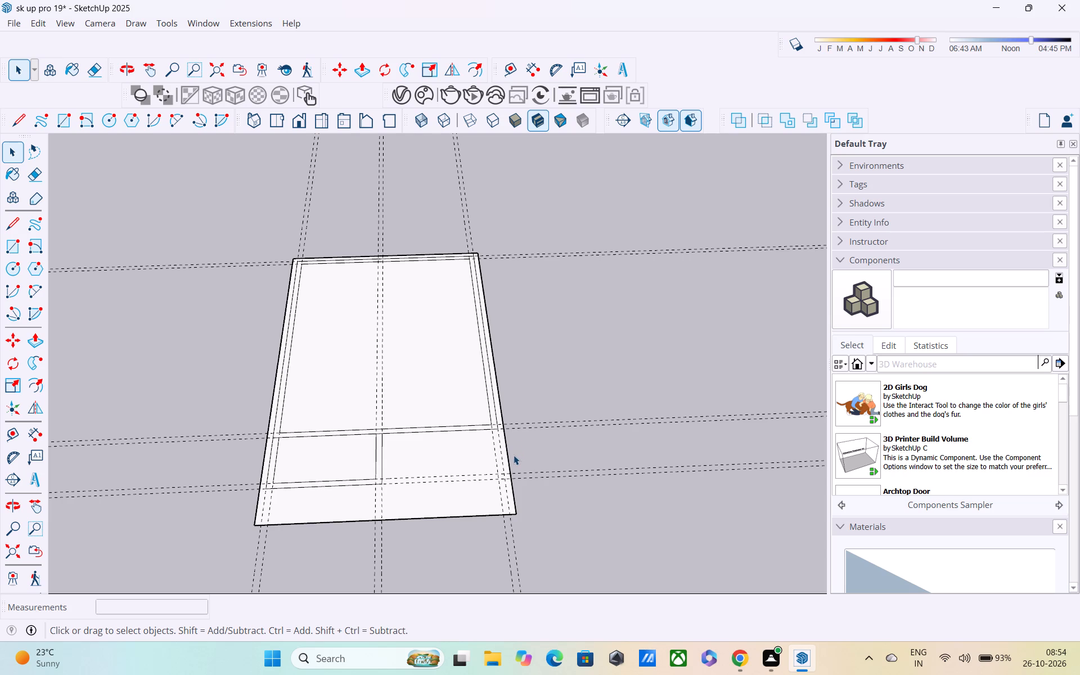
middle_drag(507, 455, 543, 457)
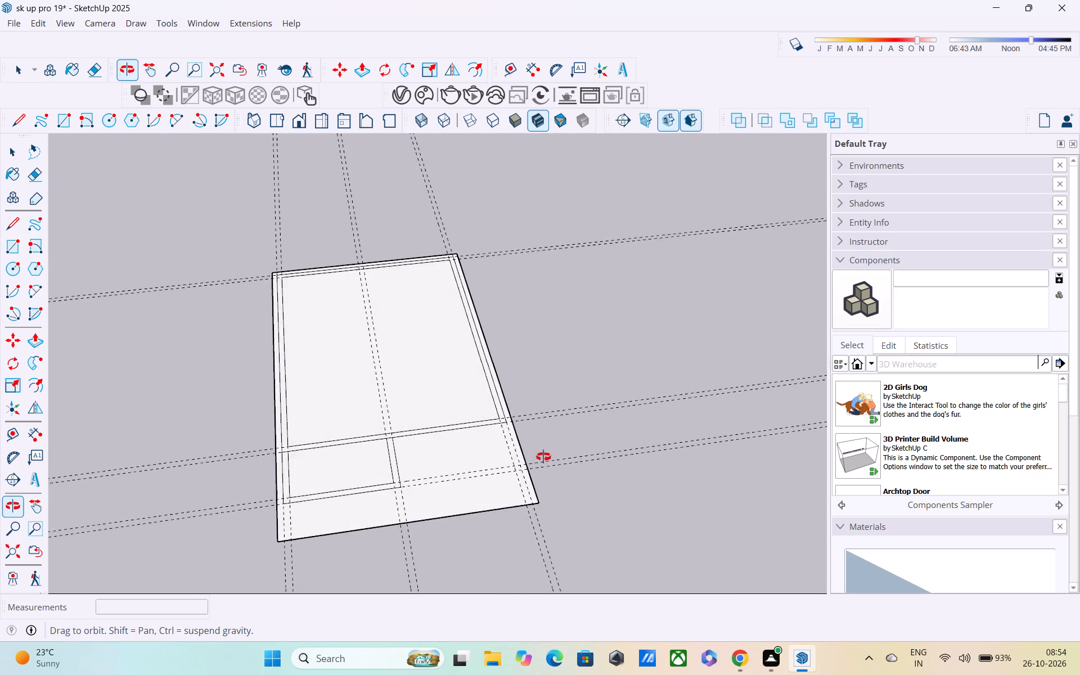
middle_drag(543, 457, 516, 492)
scroll(496, 276, up, 4)
scroll(438, 232, up, 8)
scroll(442, 218, down, 4)
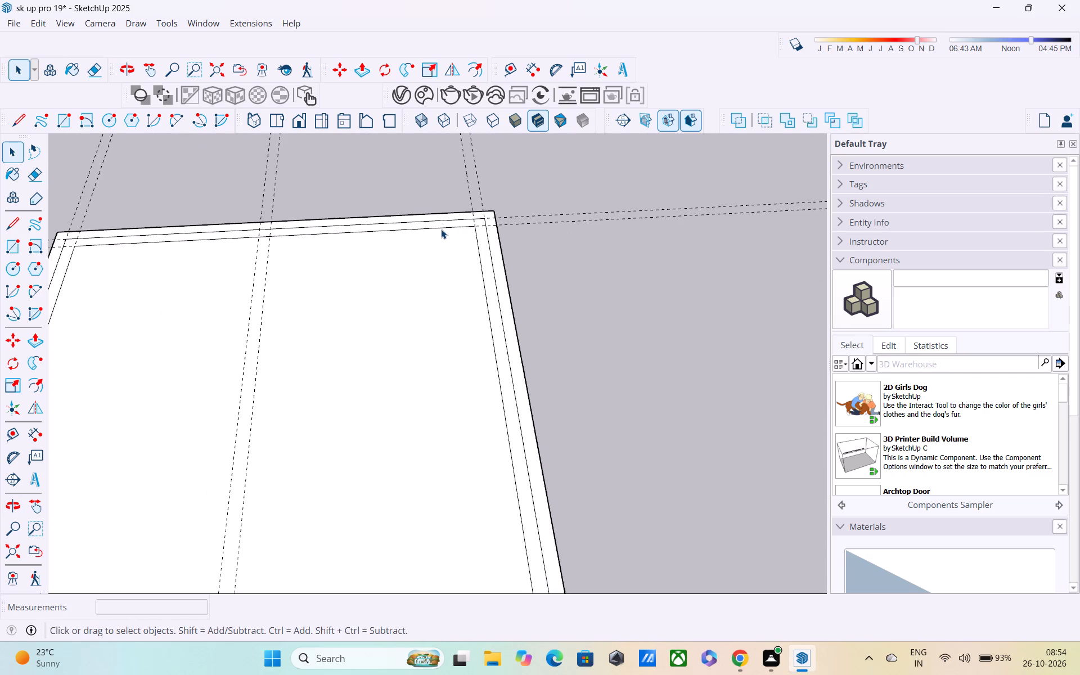
scroll(439, 231, down, 7)
shift+middle_drag(442, 232, 483, 164)
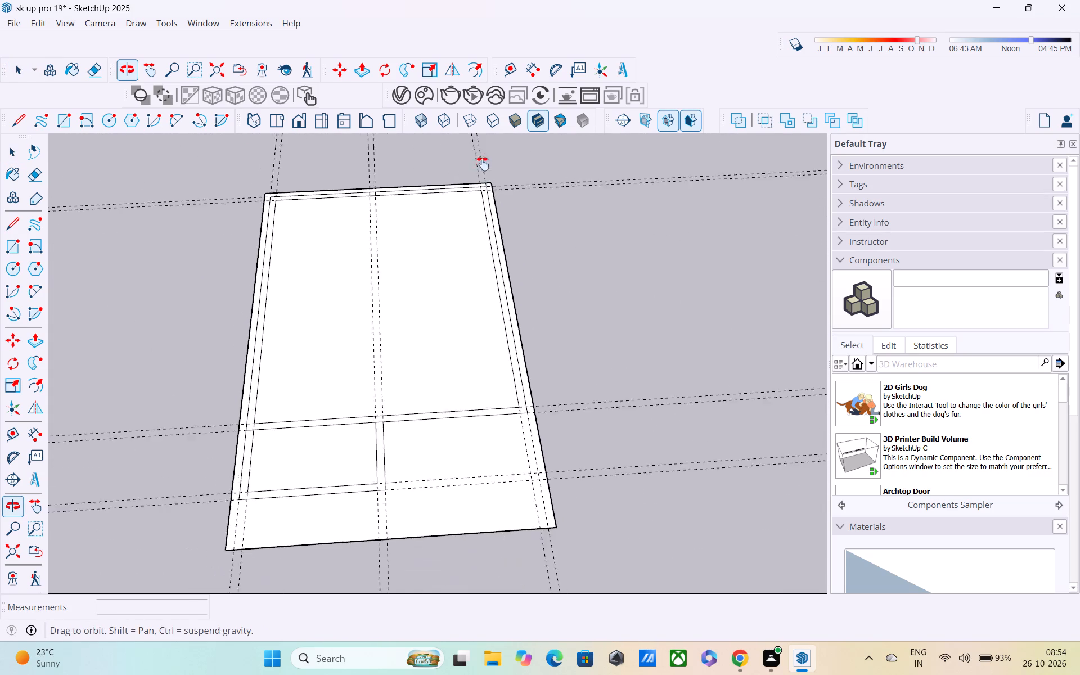
shift+middle_drag(483, 164, 488, 154)
scroll(466, 249, down, 3)
middle_drag(462, 305, 443, 383)
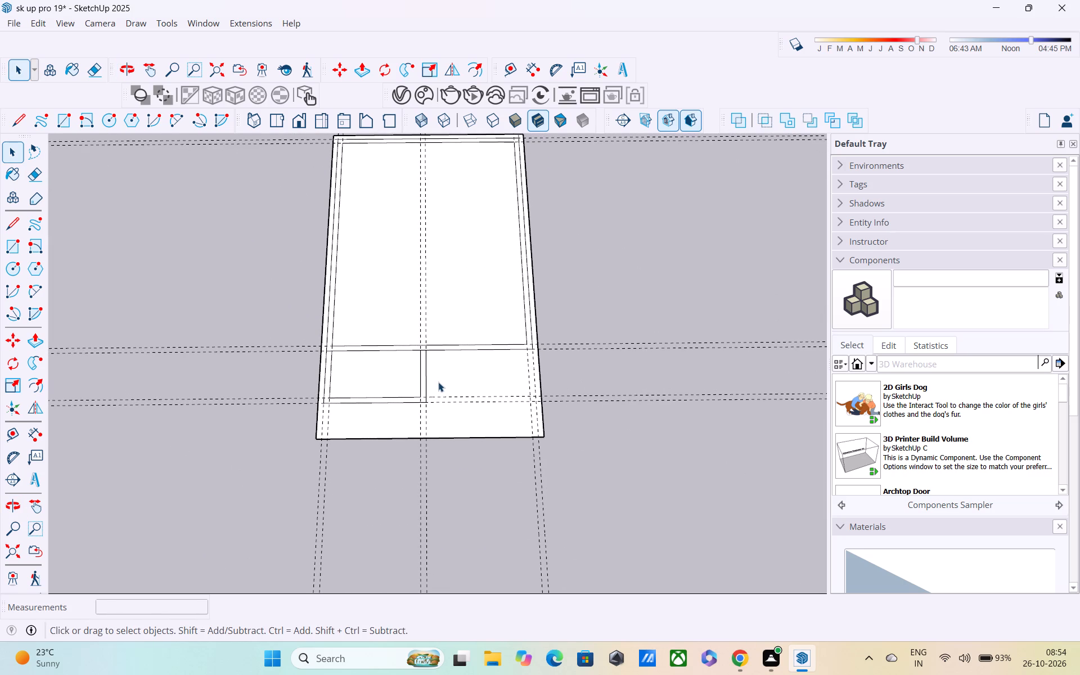
Push/Pull the main block's 9" wall outline face up 10'.
click(451, 348)
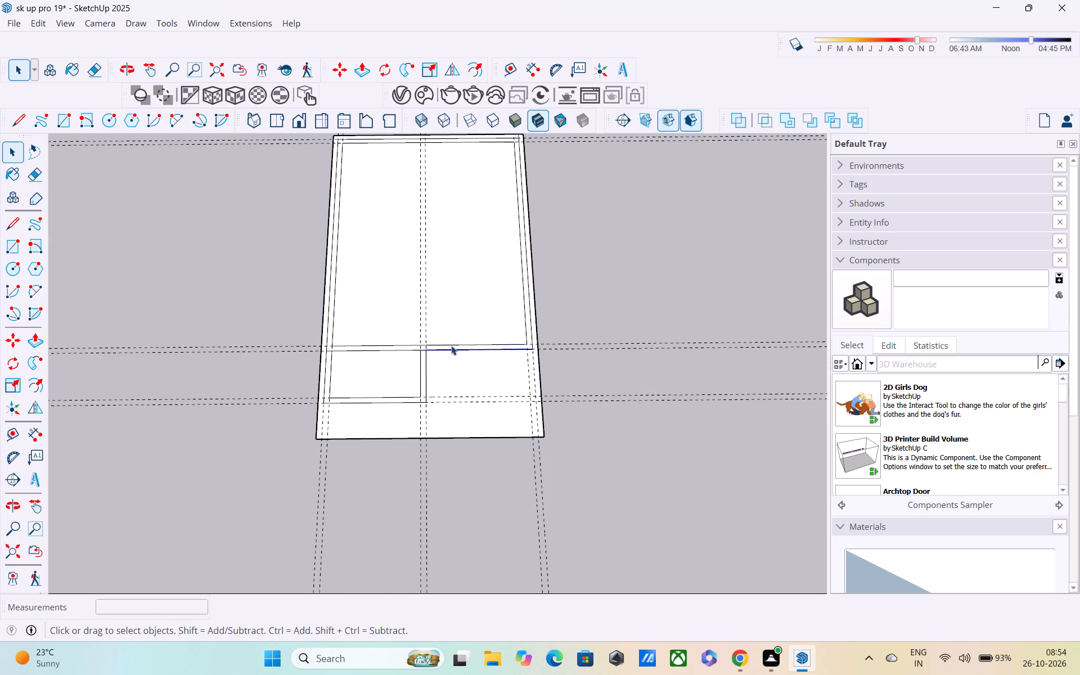
click(451, 345)
key(p)
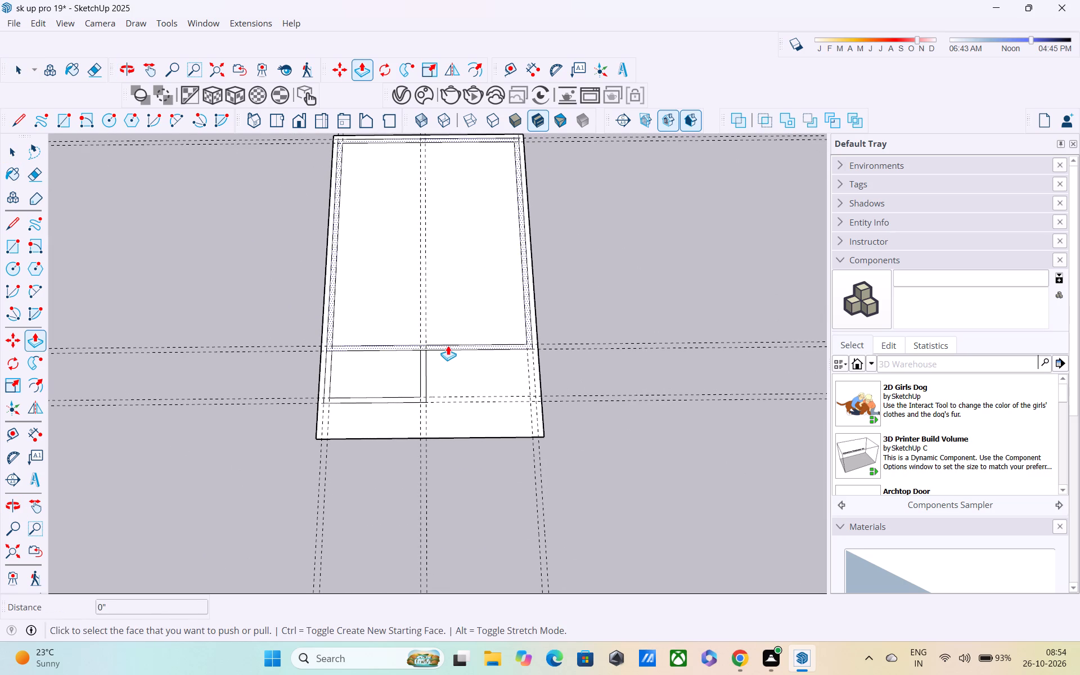
click(448, 345)
text(10')
key(Return)
middle_drag(507, 319, 500, 130)
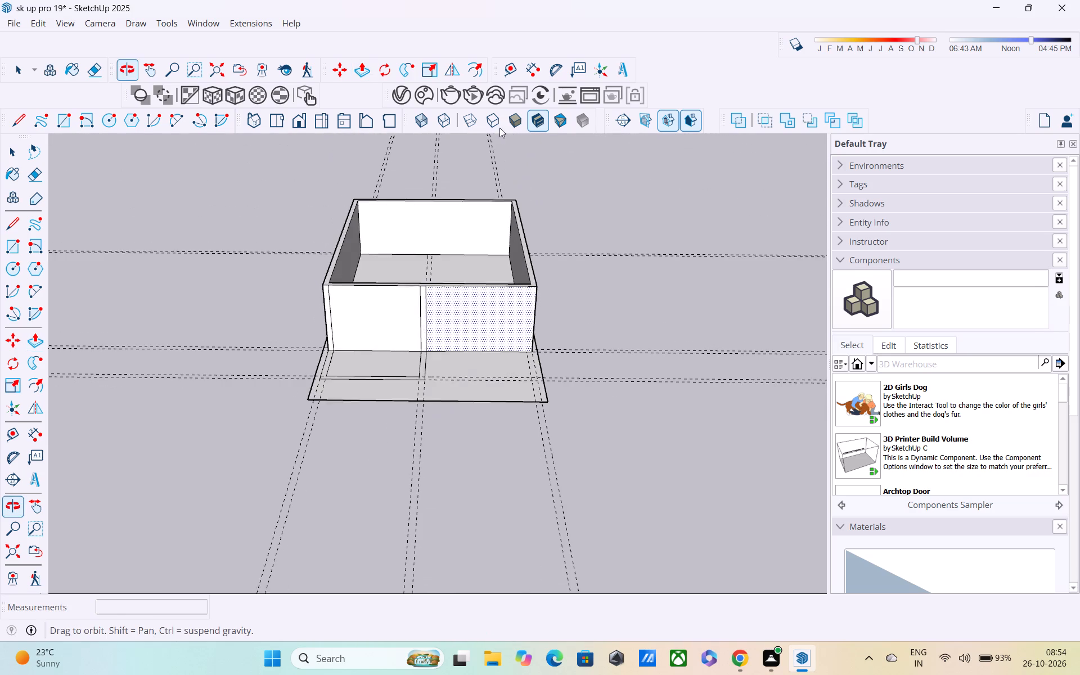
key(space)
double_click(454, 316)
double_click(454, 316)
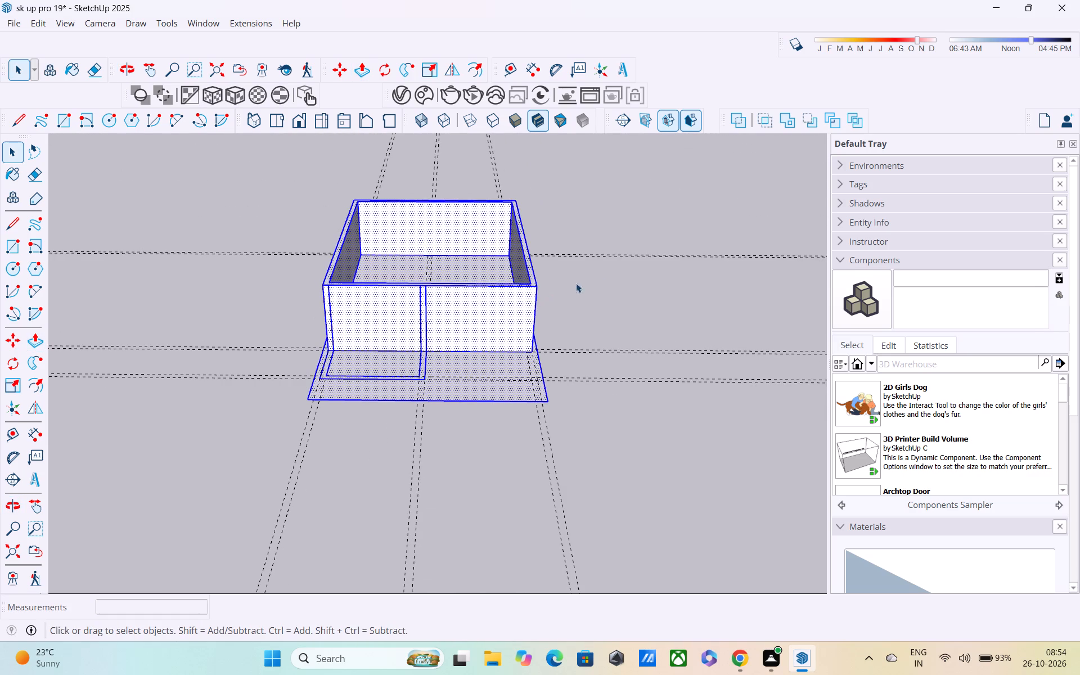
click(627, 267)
Select all connected geometry, then remove the front-left room's floor, the surrounding plot face and the plot's right and front edges from the selection.
scroll(425, 317, up, 3)
middle_drag(426, 317, 606, 286)
triple_click(349, 331)
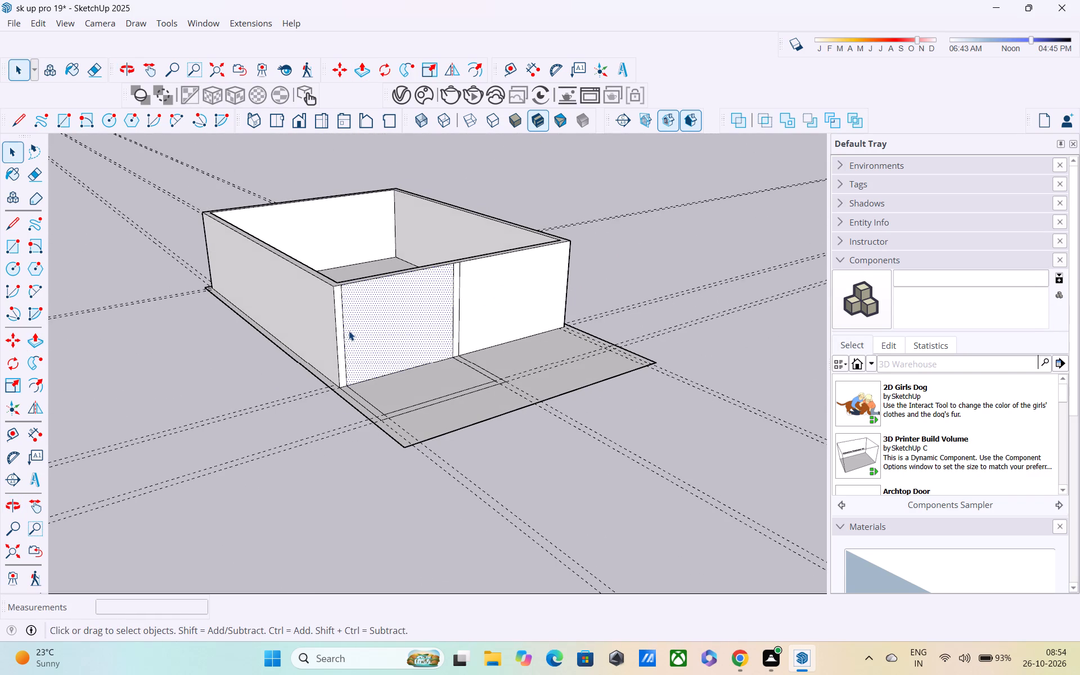
middle_drag(380, 336, 560, 379)
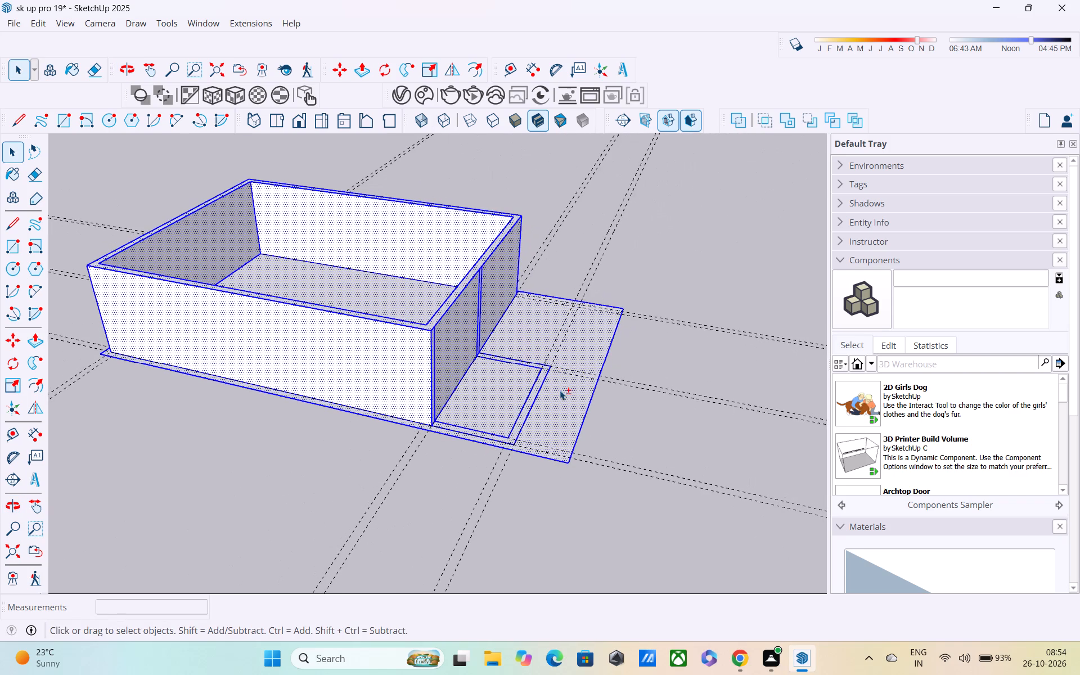
shift+click(489, 390)
shift+click(552, 399)
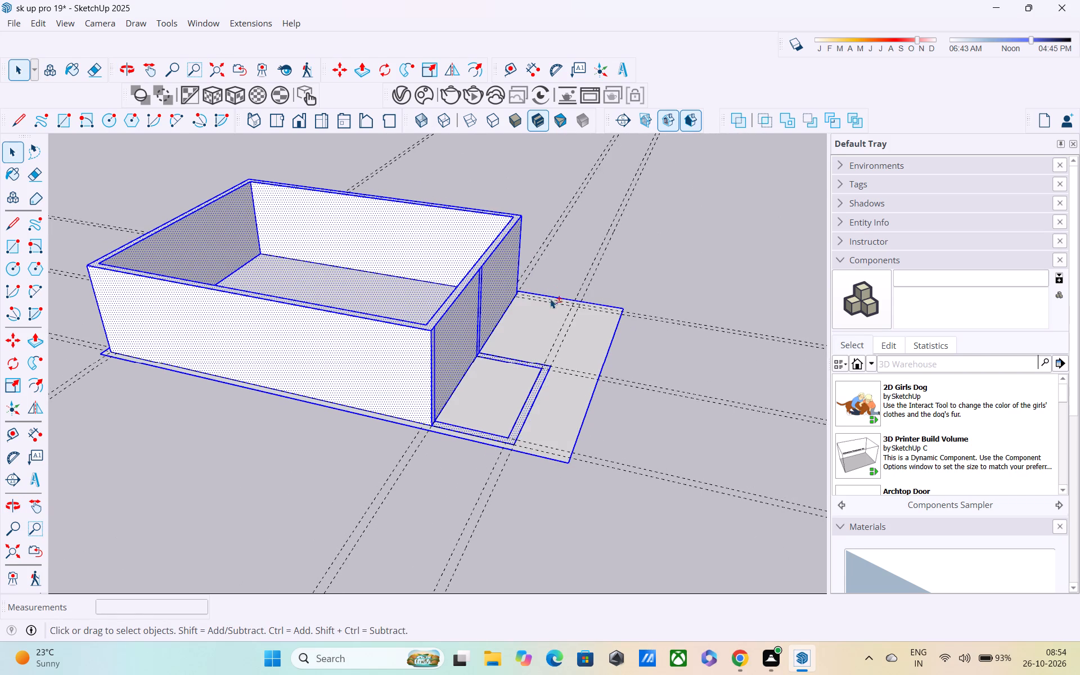
shift+click(550, 298)
shift+click(564, 296)
shift+click(587, 300)
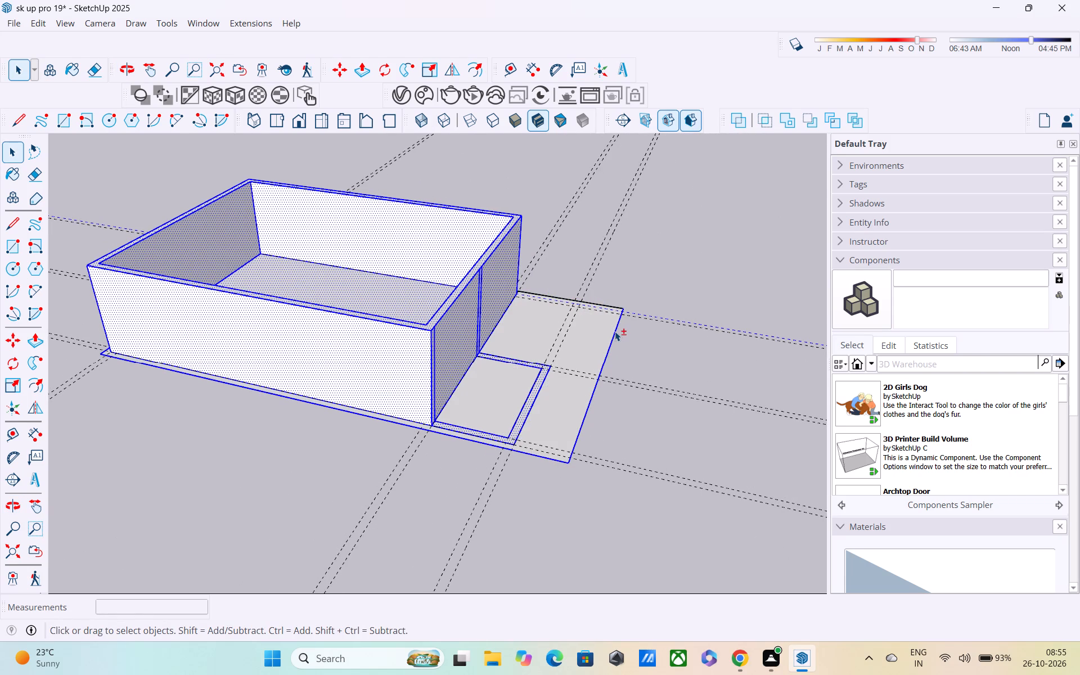
shift+click(614, 330)
shift+click(634, 312)
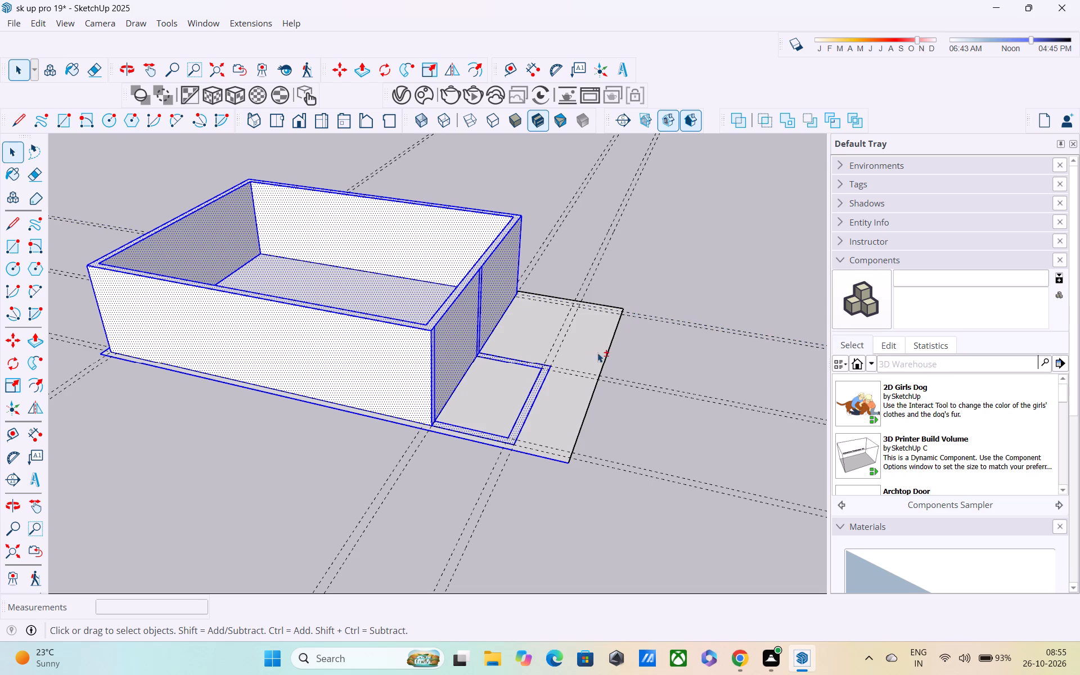
Remove the front-left room's wall strip, its inner and outer outline edges, and the plot's left long edge from the selection.
shift+click(541, 392)
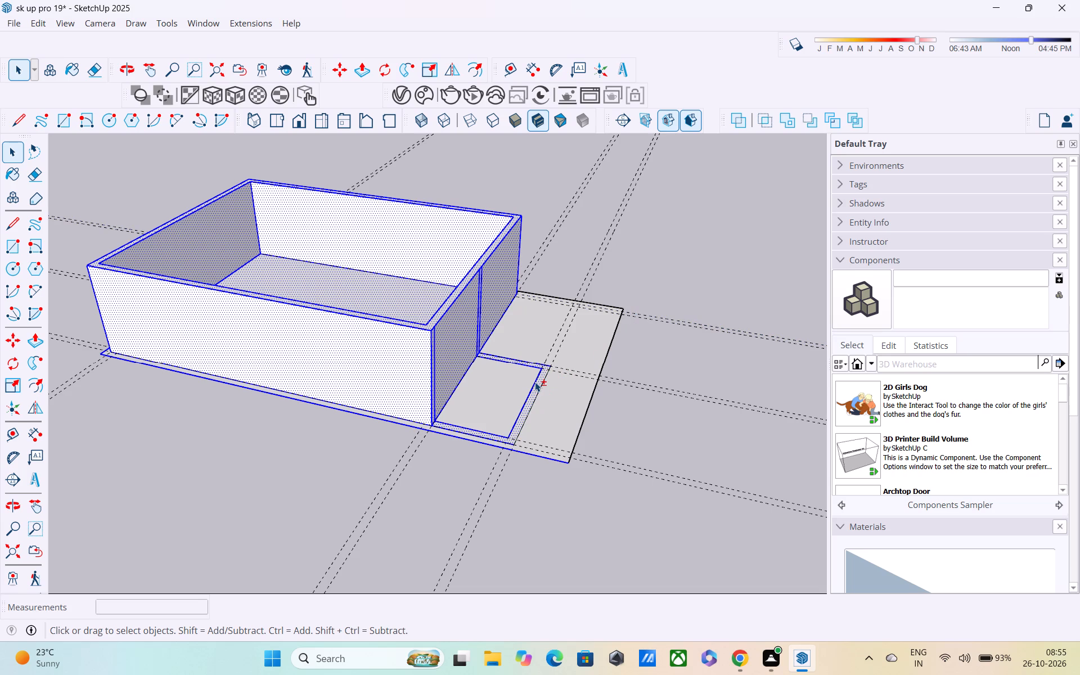
shift+click(535, 382)
shift+click(534, 366)
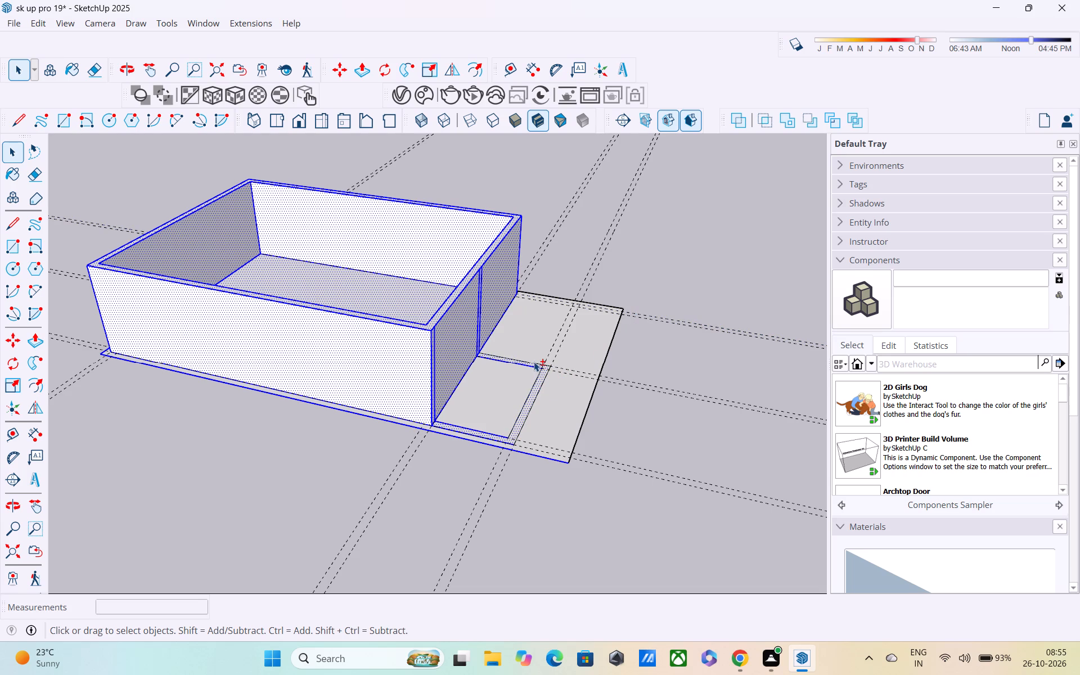
shift+click(533, 366)
shift+click(533, 366)
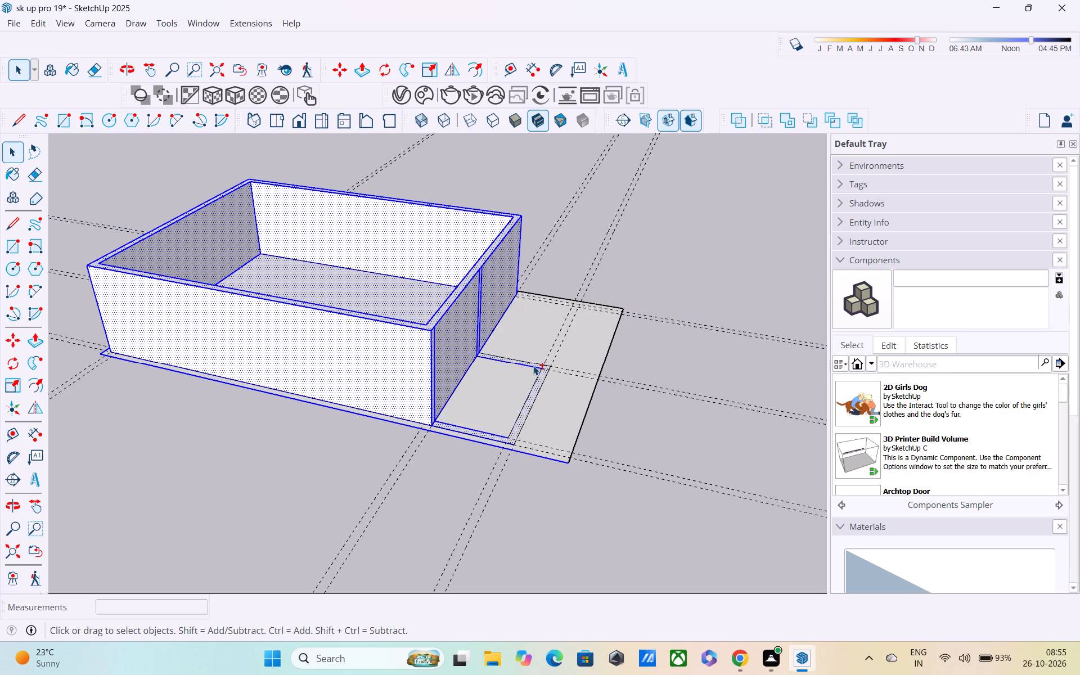
shift+click(533, 367)
shift+click(534, 363)
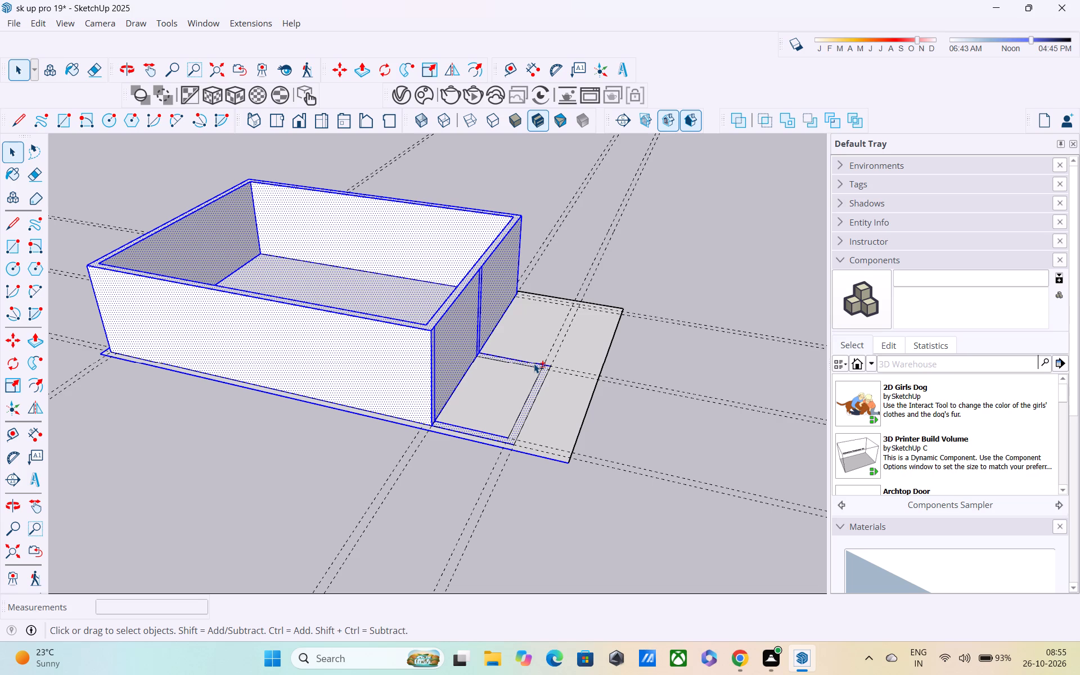
shift+click(534, 363)
shift+scroll(534, 364, up, 9)
shift+click(532, 365)
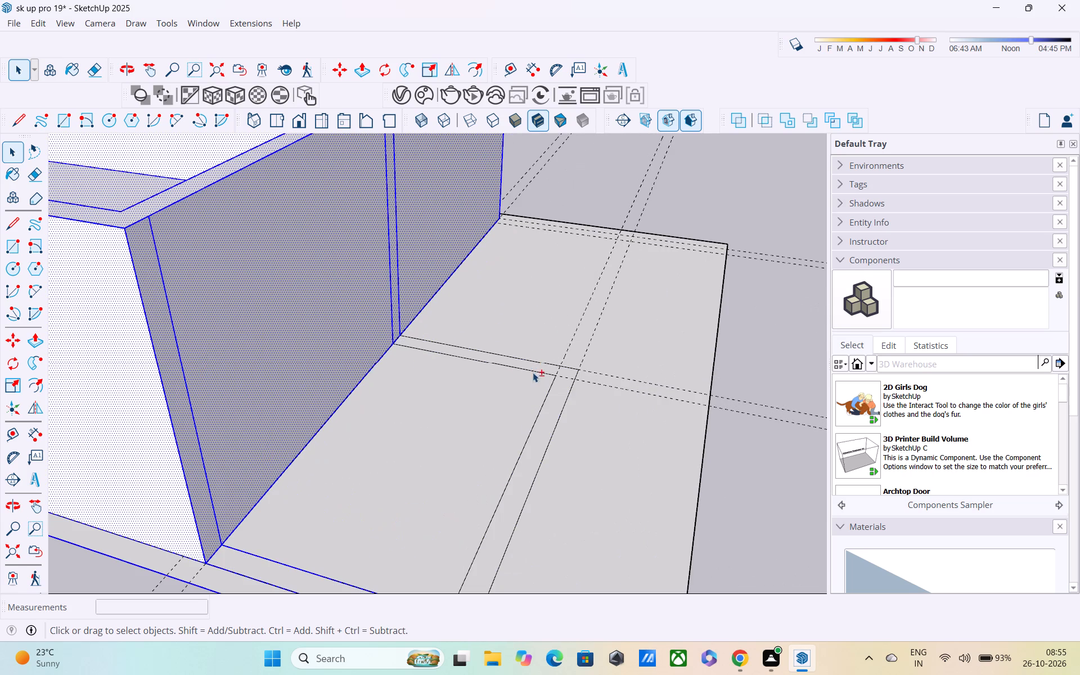
shift+scroll(511, 435, down, 3)
shift+middle_drag(494, 433, 560, 273)
shift+scroll(500, 384, up, 4)
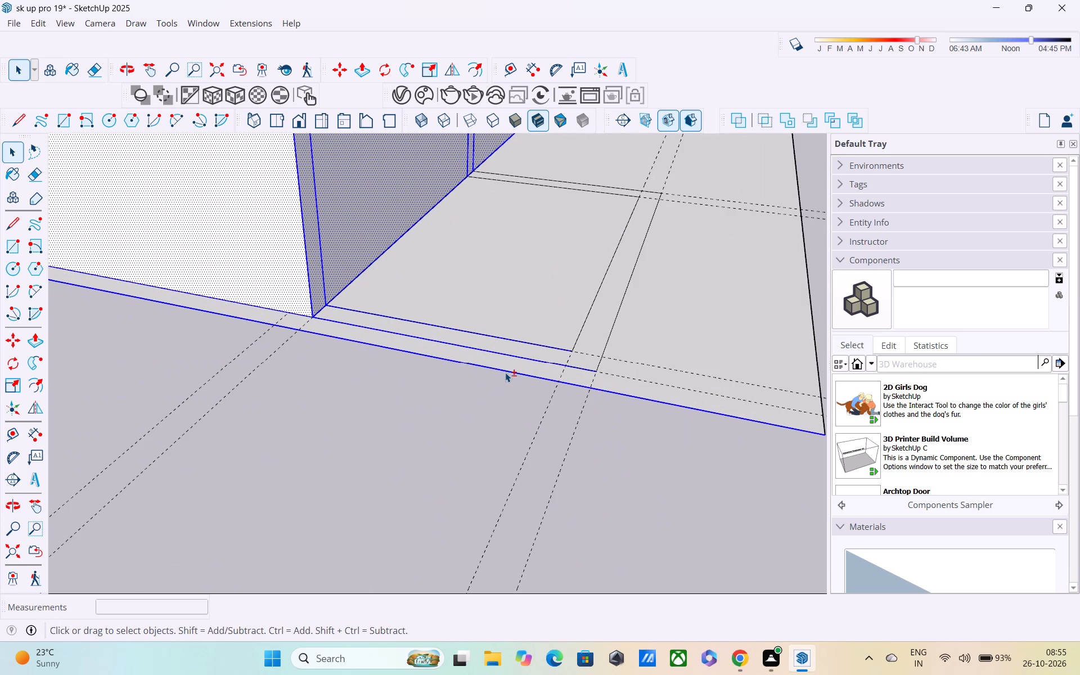
shift+click(505, 372)
shift+click(511, 357)
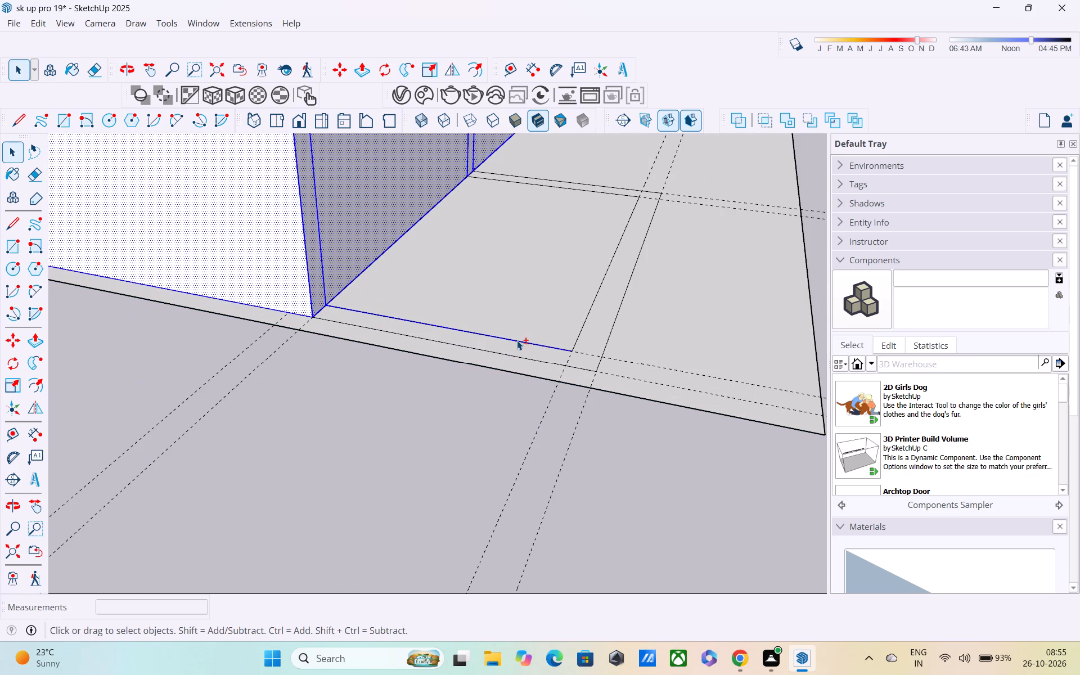
shift+click(517, 340)
Remove the plot's far short edge behind the main block from the selection, keeping the raised walls selected.
shift+middle_drag(501, 351, 596, 352)
scroll(312, 349, down, 5)
middle_drag(307, 342, 436, 342)
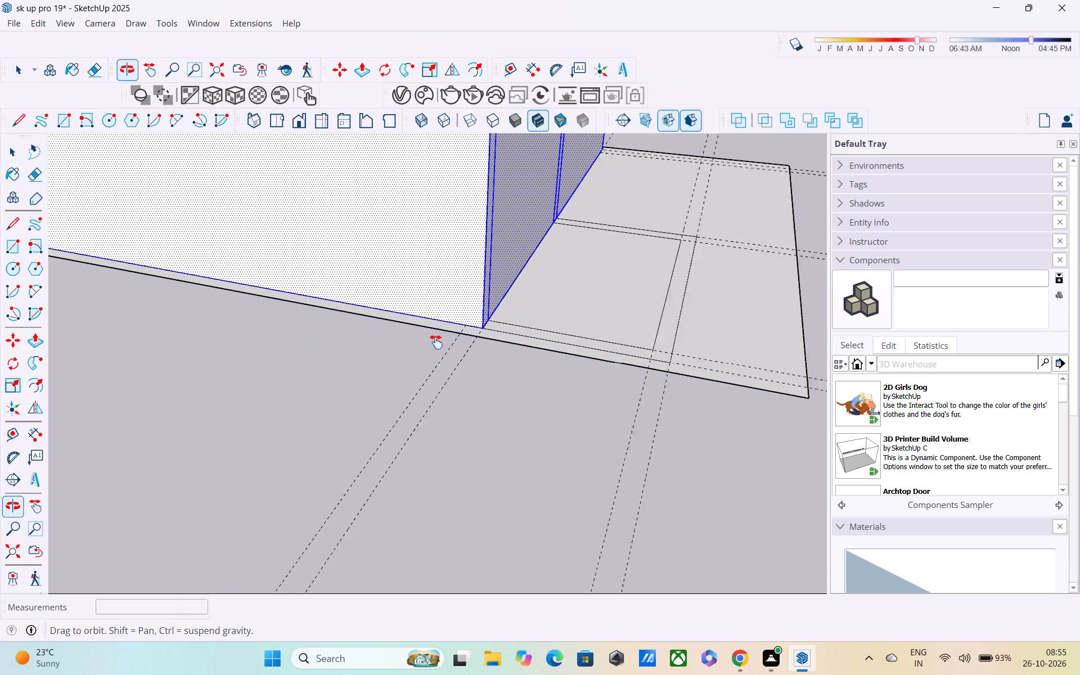
middle_drag(436, 342, 574, 347)
scroll(375, 332, down, 5)
scroll(314, 294, down, 4)
middle_drag(271, 292, 715, 235)
shift+middle_drag(334, 383, 421, 453)
scroll(348, 480, up, 4)
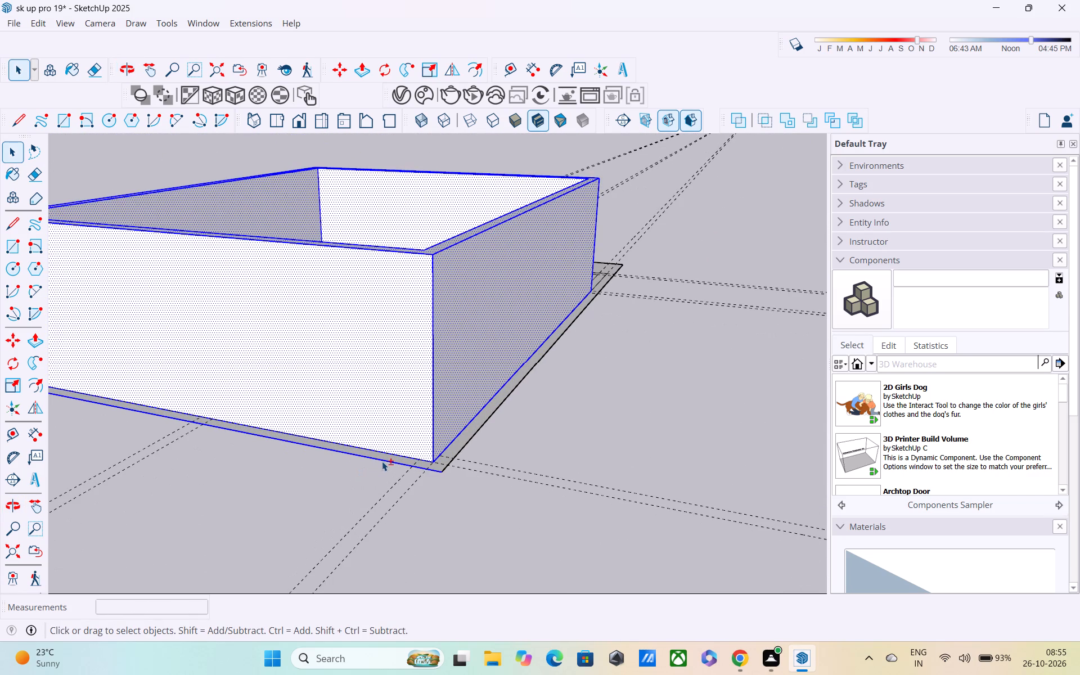
shift+click(382, 461)
middle_drag(362, 462, 673, 386)
middle_drag(413, 449, 915, 470)
scroll(194, 454, down, 5)
middle_drag(190, 457, 454, 346)
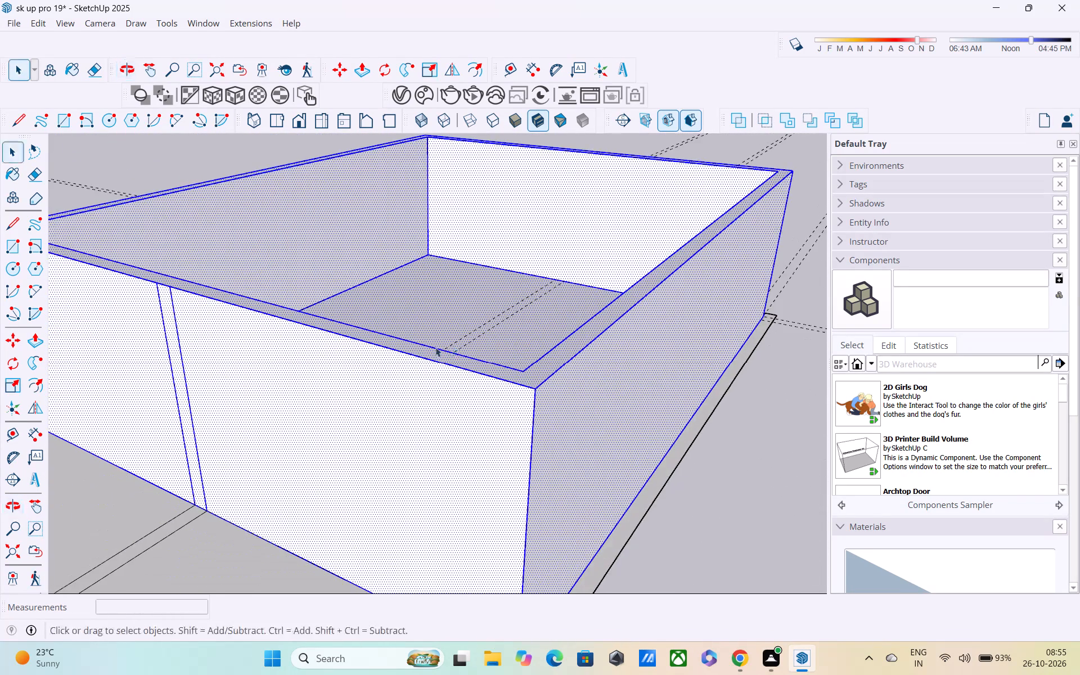
Make the selected raised 9" walls into a group, separate from the plot.
scroll(424, 349, down, 4)
right_click(271, 368)
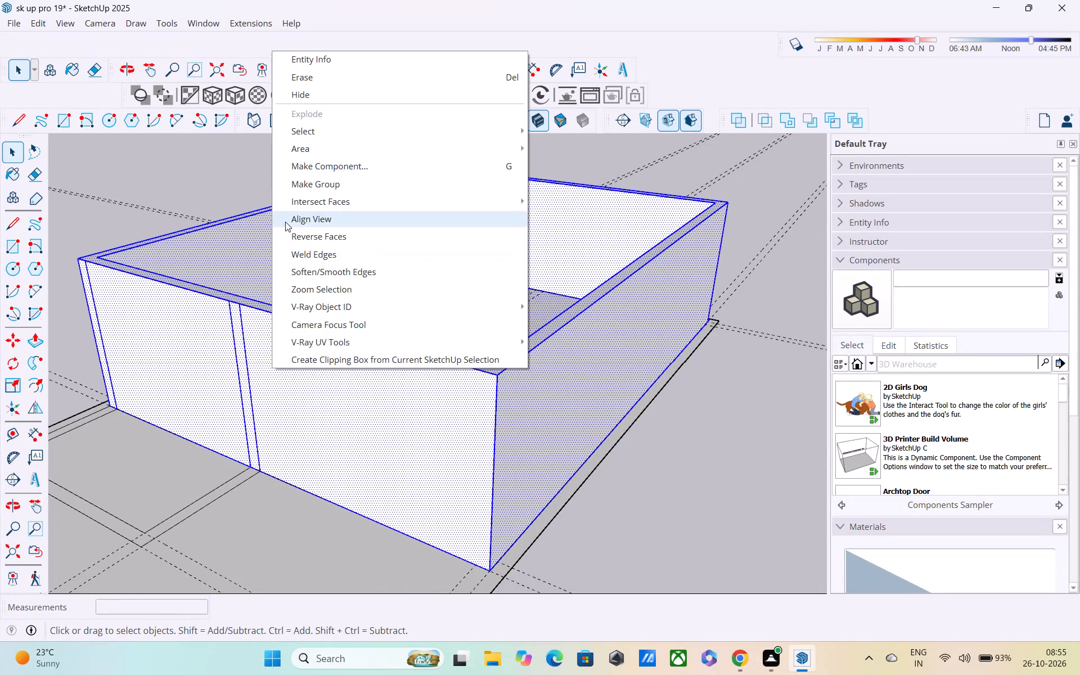
click(302, 187)
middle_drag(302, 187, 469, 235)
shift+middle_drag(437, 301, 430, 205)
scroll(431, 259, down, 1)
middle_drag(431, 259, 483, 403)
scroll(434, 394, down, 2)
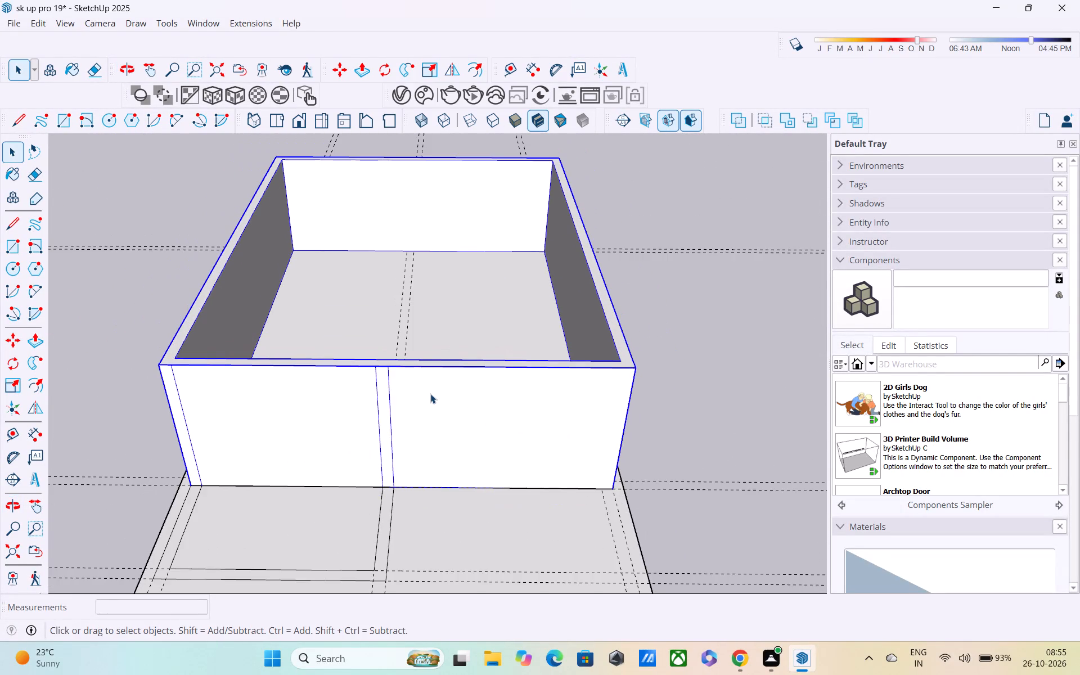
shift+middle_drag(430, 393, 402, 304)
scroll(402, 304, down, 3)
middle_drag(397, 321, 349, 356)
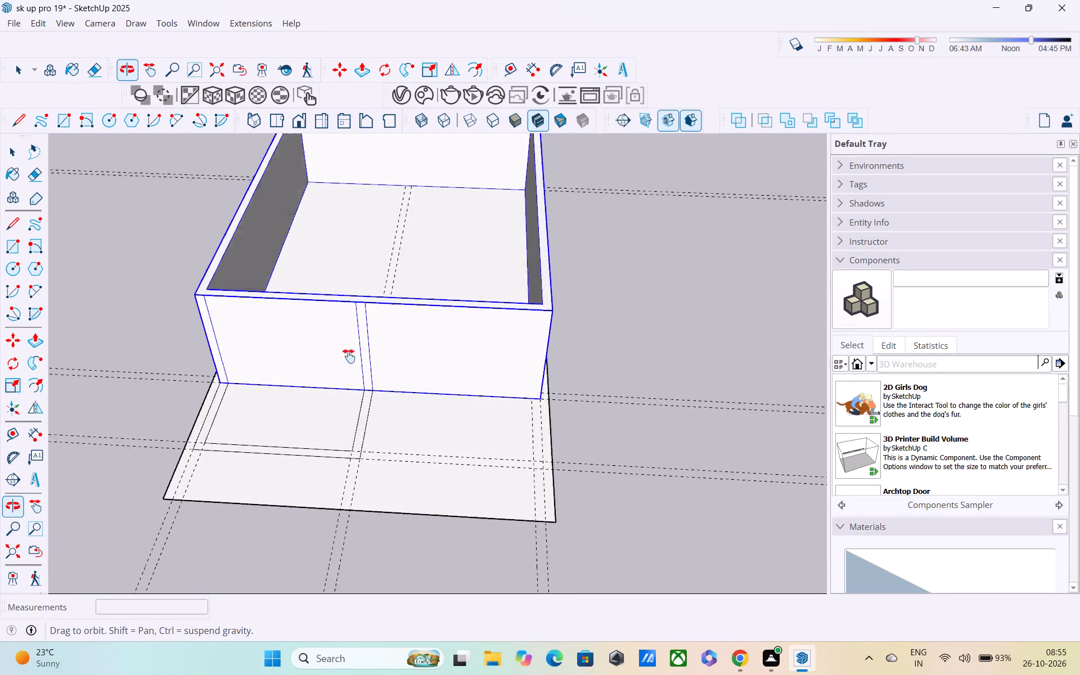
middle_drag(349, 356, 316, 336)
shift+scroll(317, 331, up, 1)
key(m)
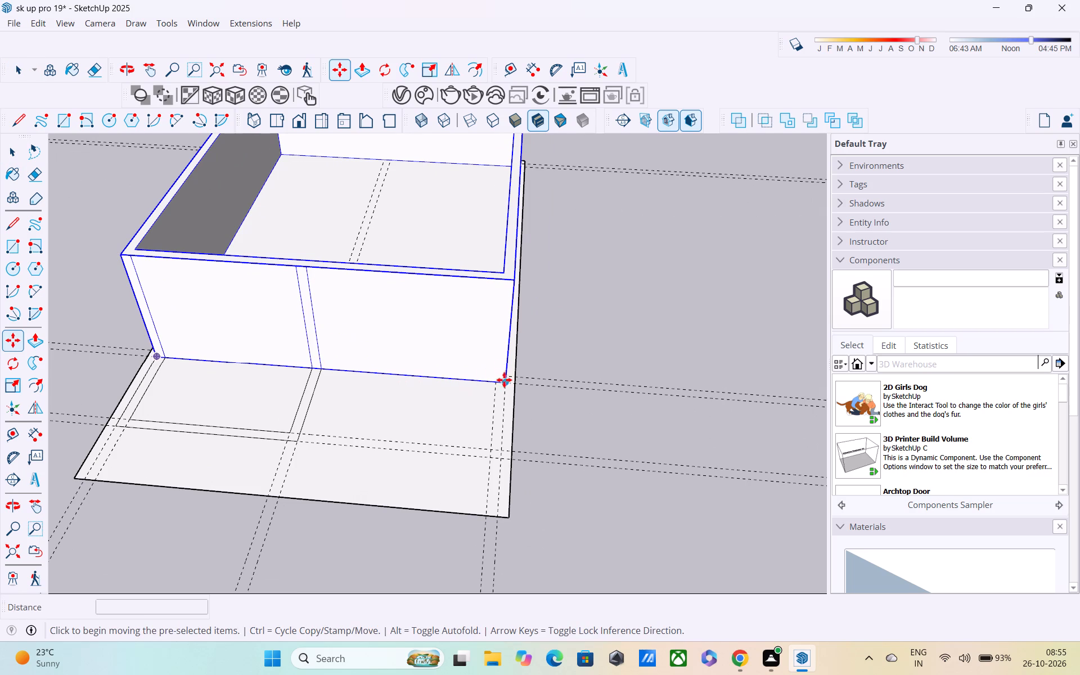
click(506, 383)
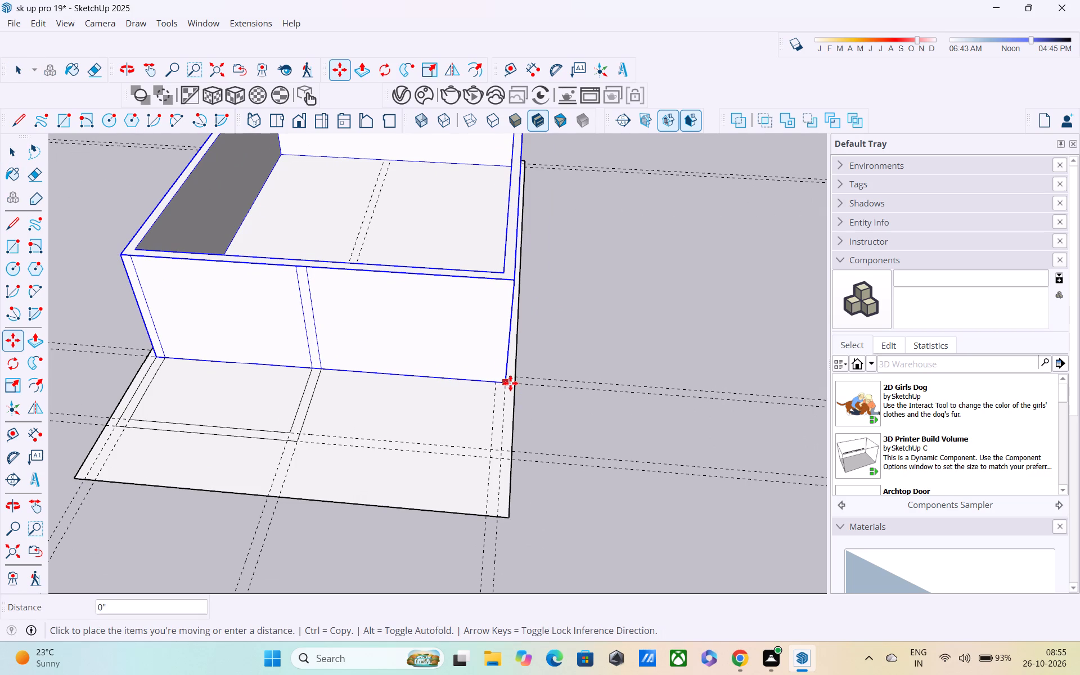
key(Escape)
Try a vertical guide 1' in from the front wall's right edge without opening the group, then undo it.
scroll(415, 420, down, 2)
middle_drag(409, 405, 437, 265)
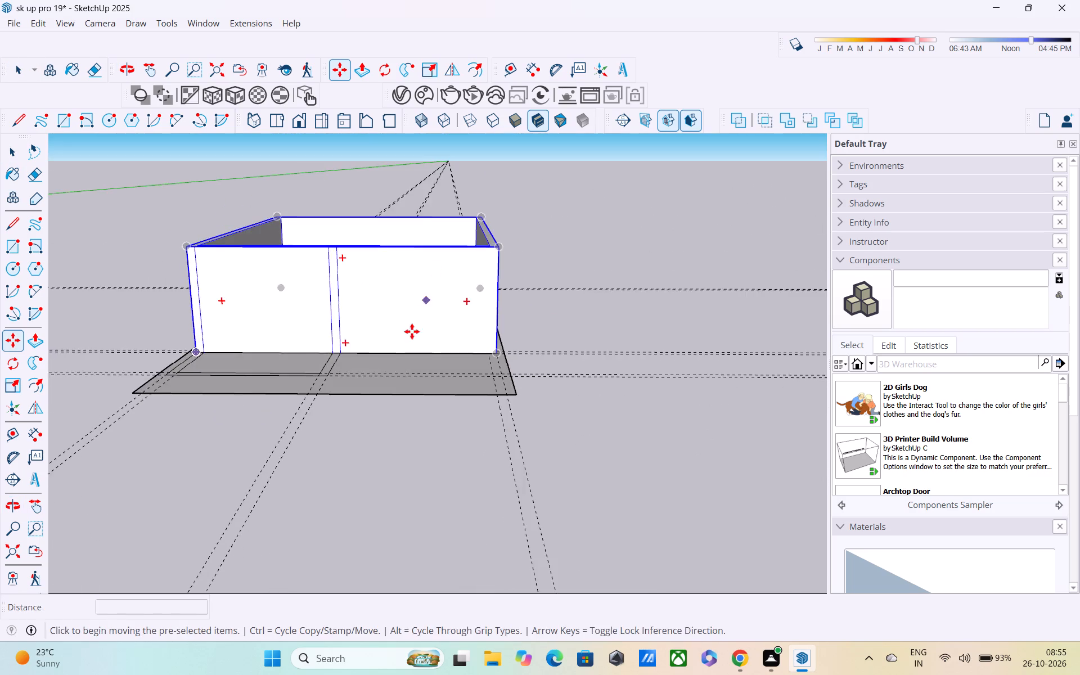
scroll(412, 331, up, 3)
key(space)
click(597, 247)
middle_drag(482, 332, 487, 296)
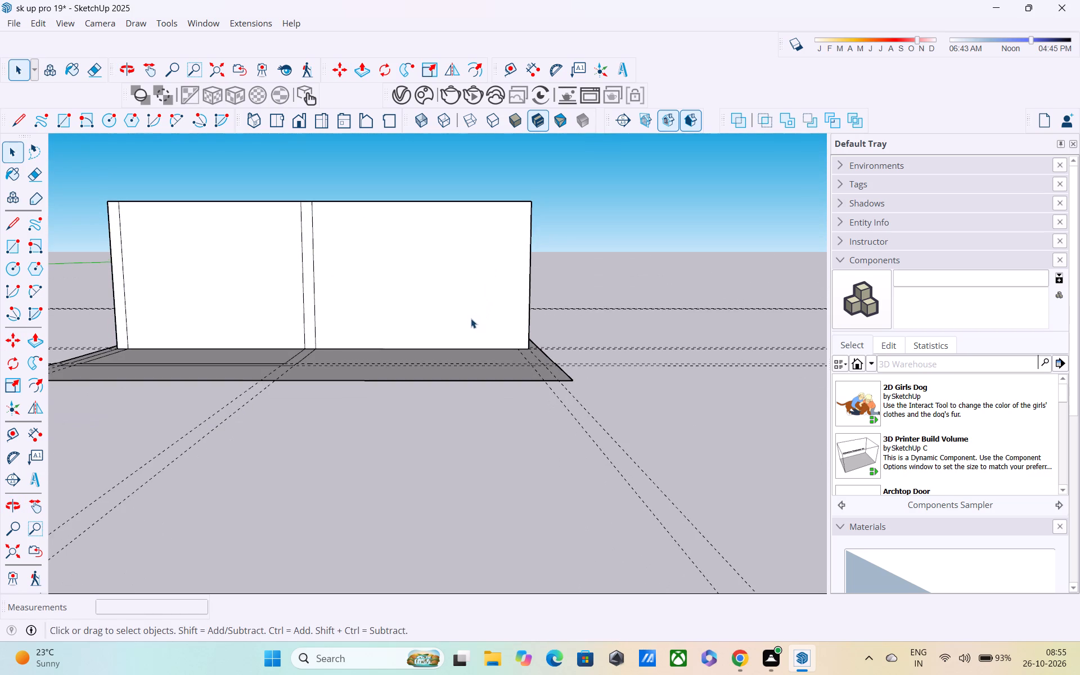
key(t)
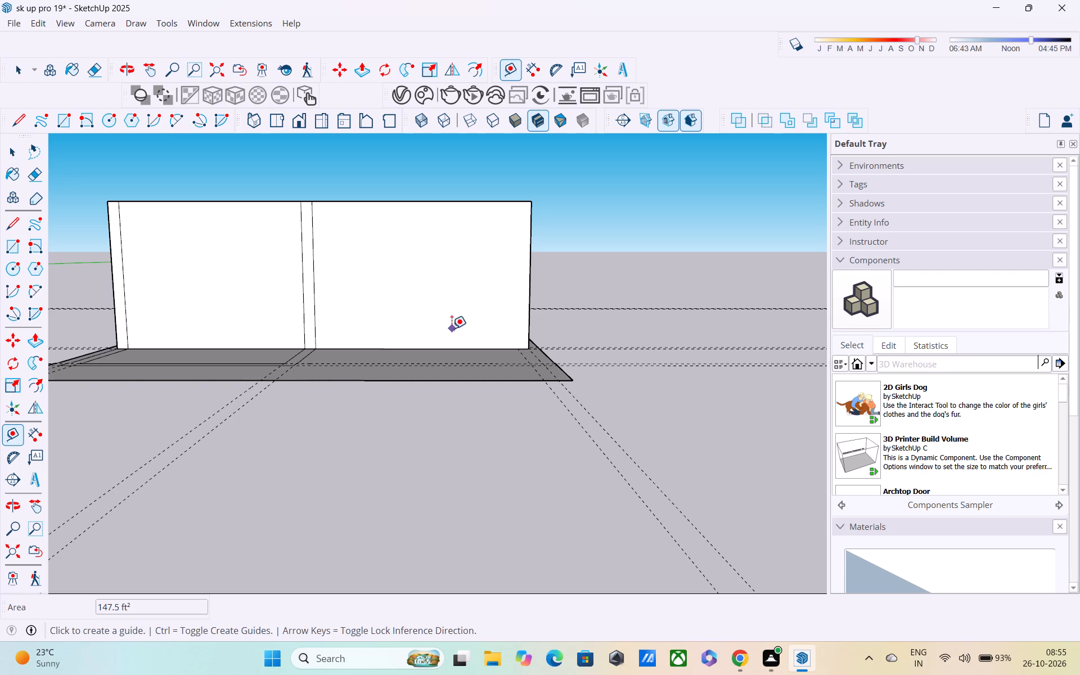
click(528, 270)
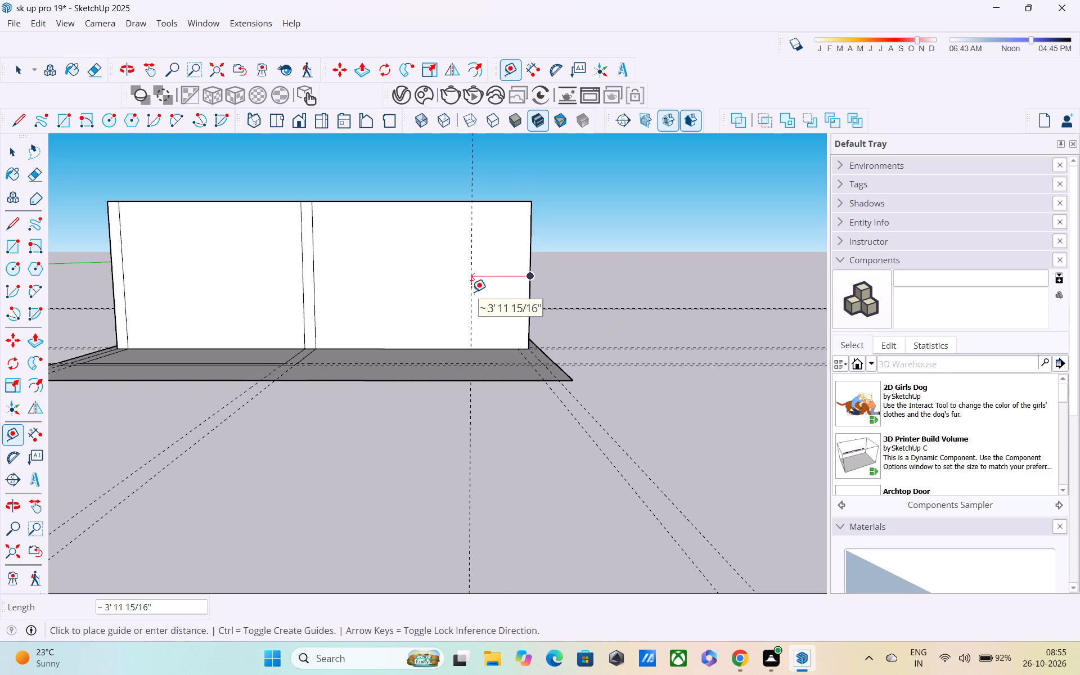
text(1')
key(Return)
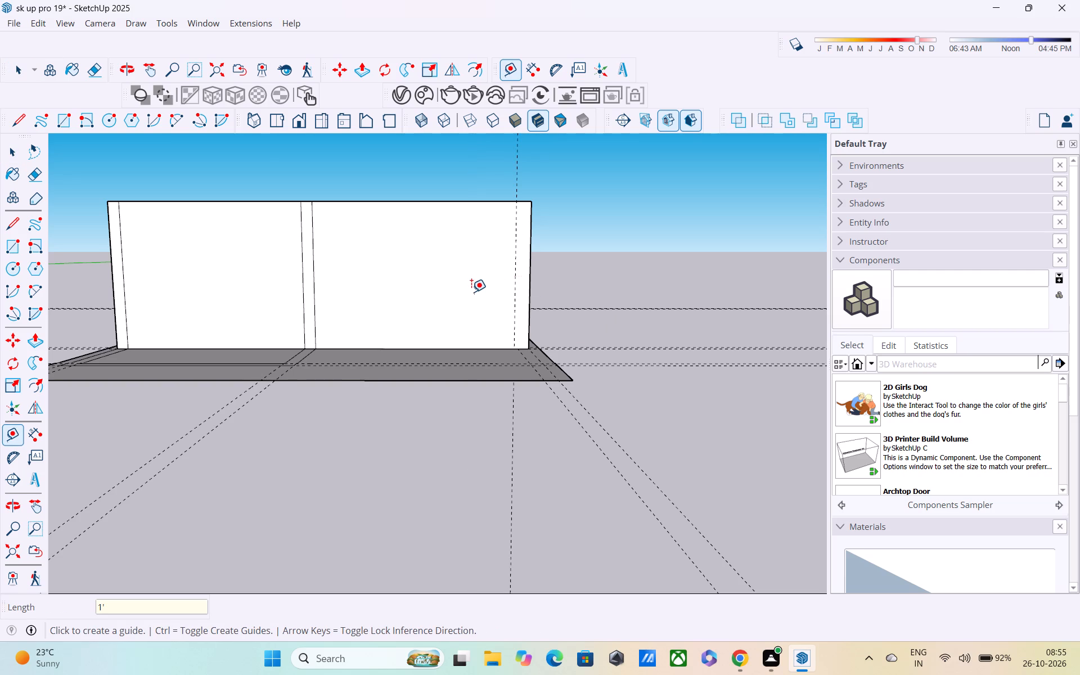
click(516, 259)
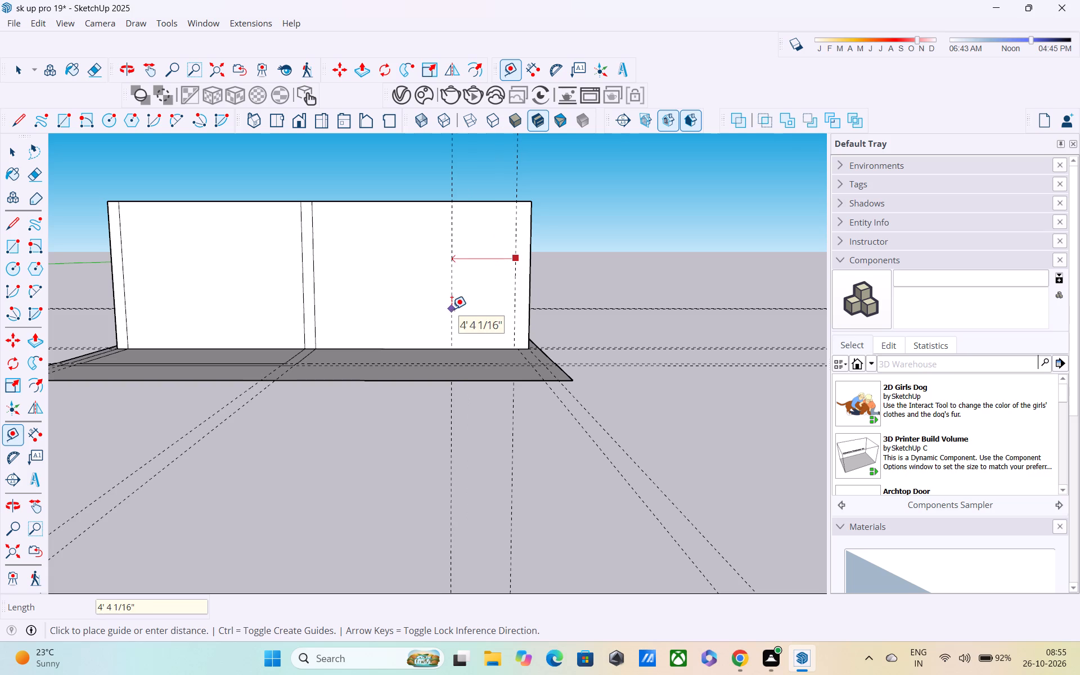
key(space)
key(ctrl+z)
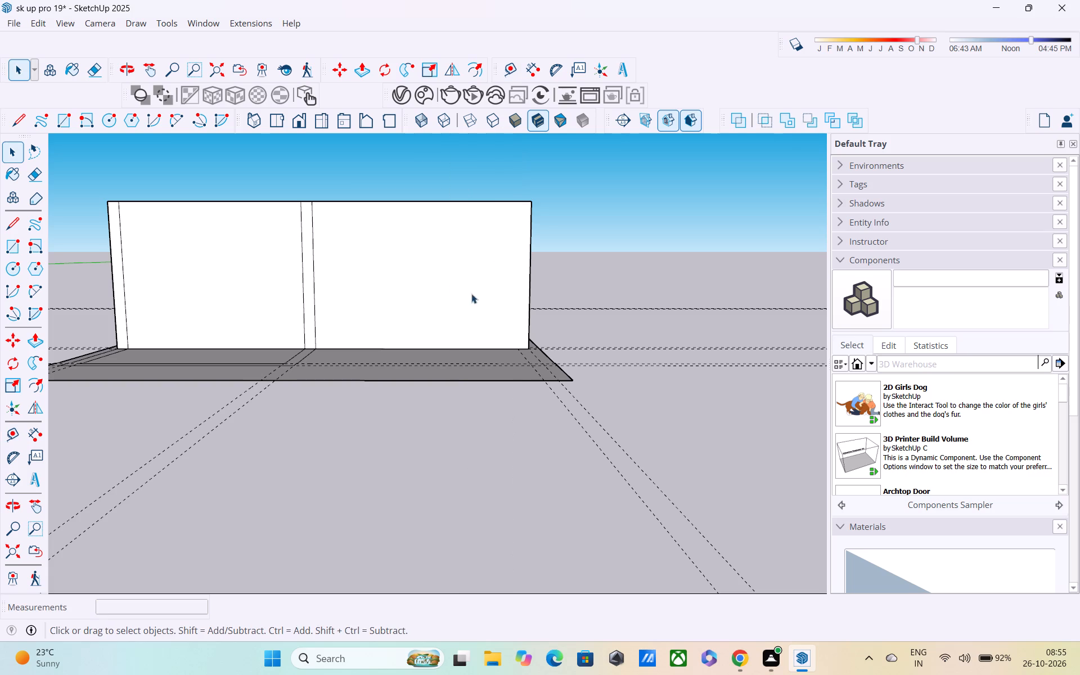
Open the wall group for editing and place a vertical guide 1.5' in from the front wall's right edge.
key(space)
triple_click(514, 267)
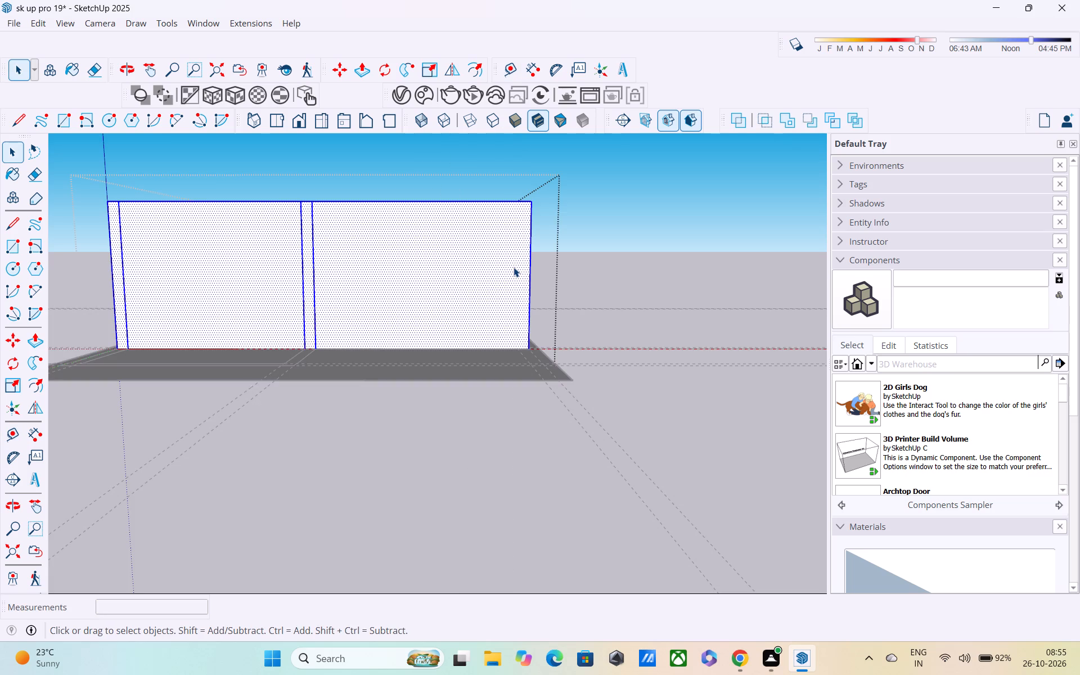
middle_drag(478, 295, 487, 364)
click(653, 233)
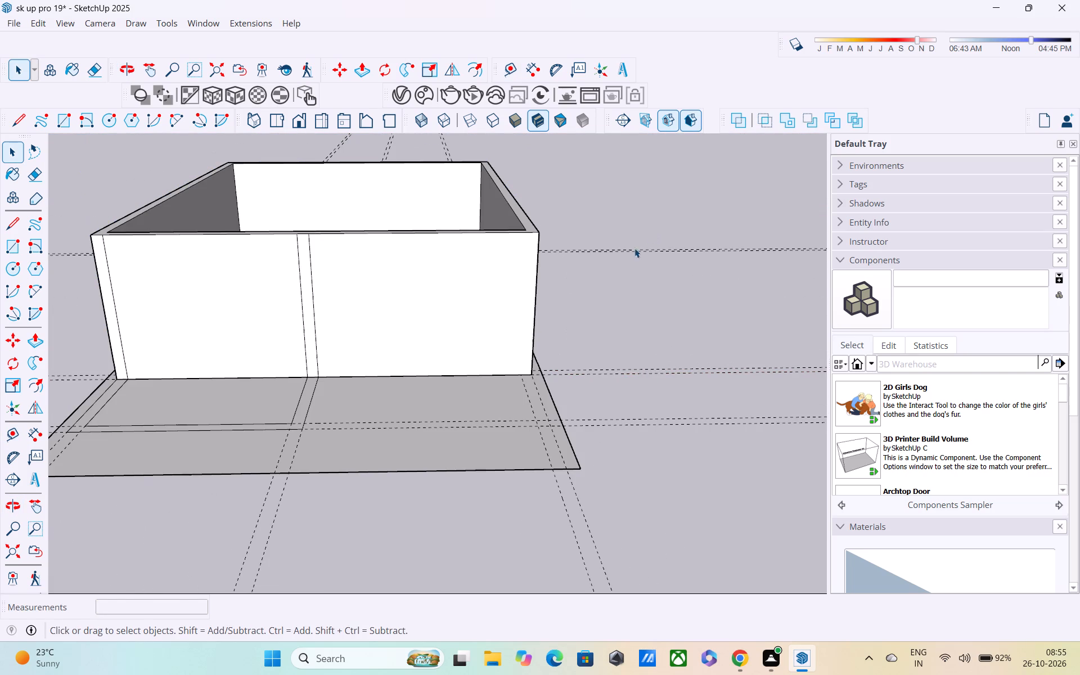
double_click(517, 307)
key(t)
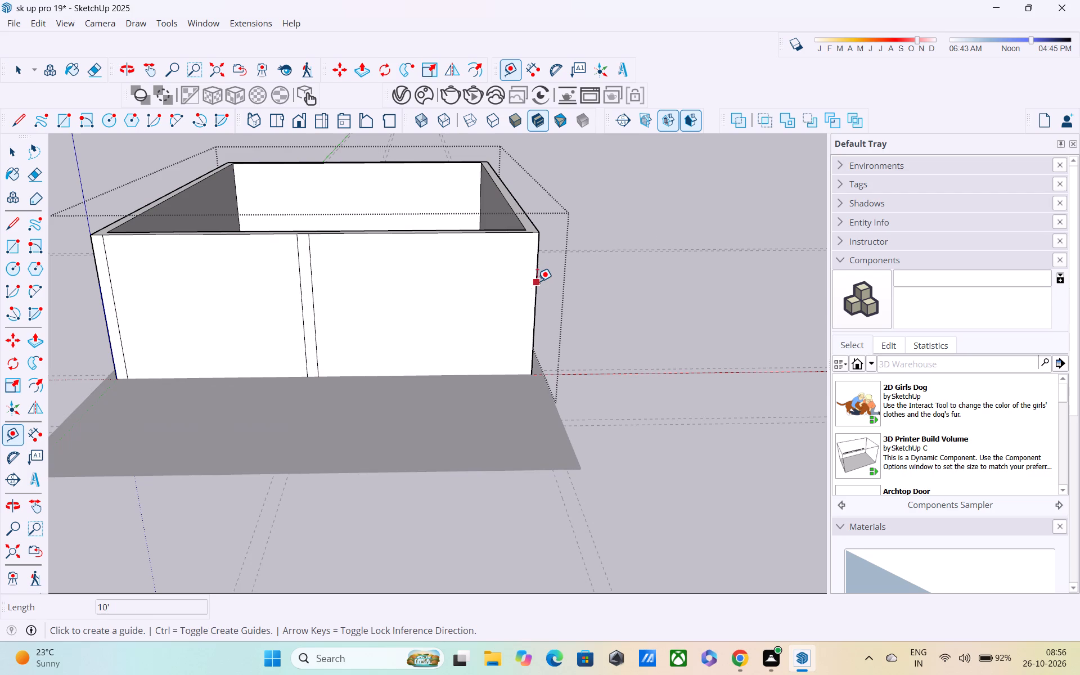
click(534, 282)
text(1')
key(Return)
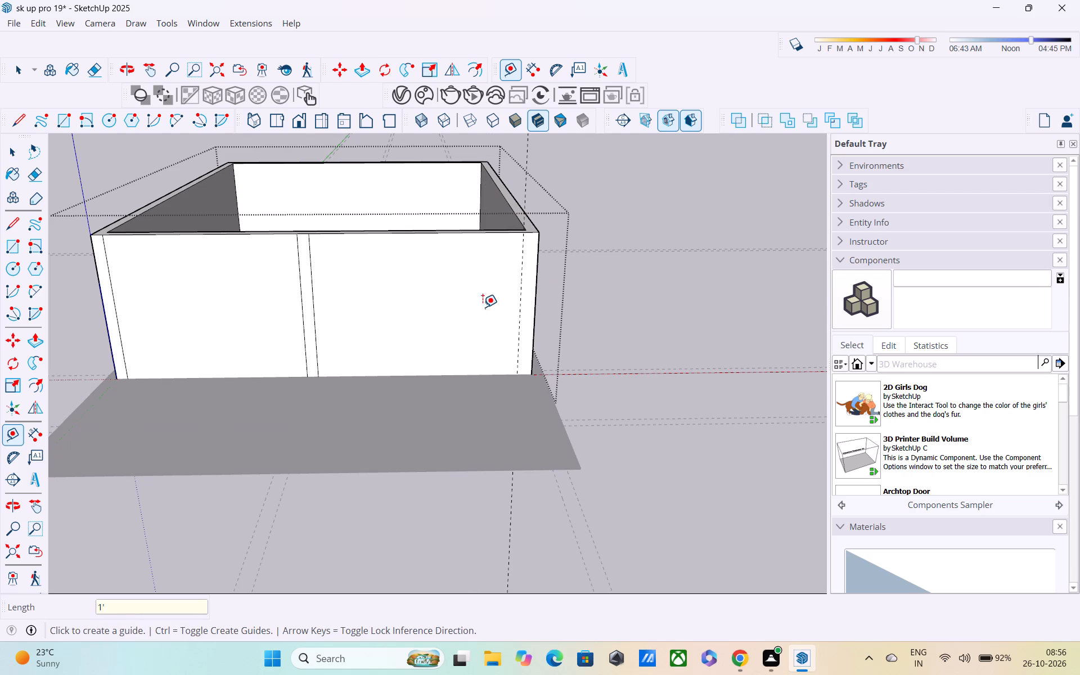
text(1.5')
key(Return)
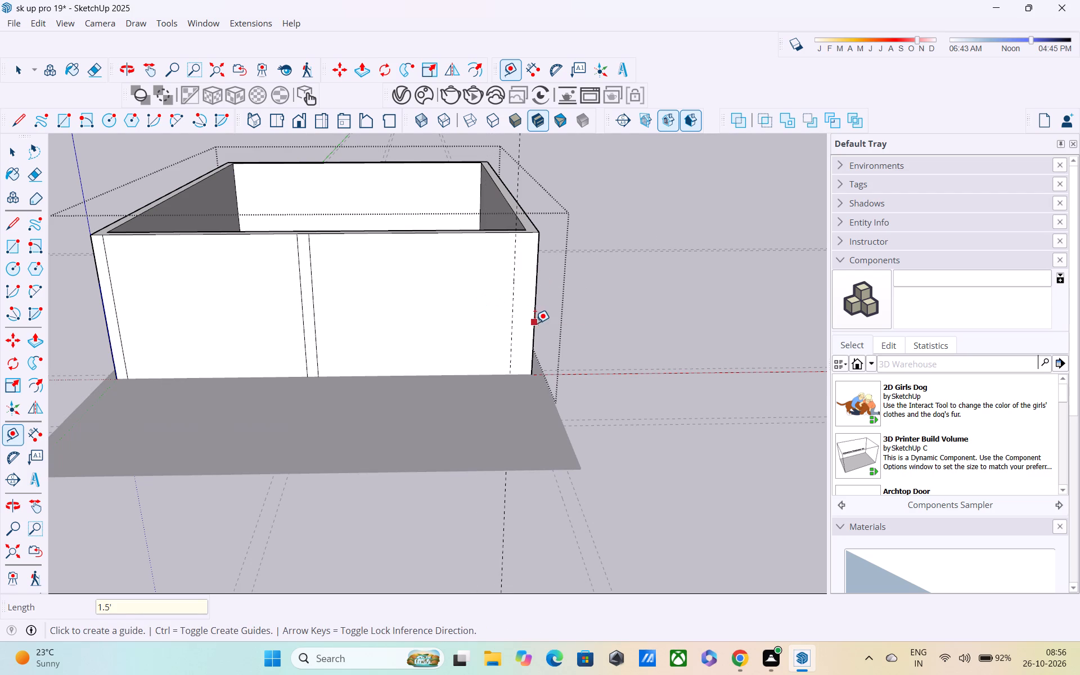
Add two more vertical guides on the front wall: one 6' from the first guide toward the left, another 3' beyond it.
click(510, 307)
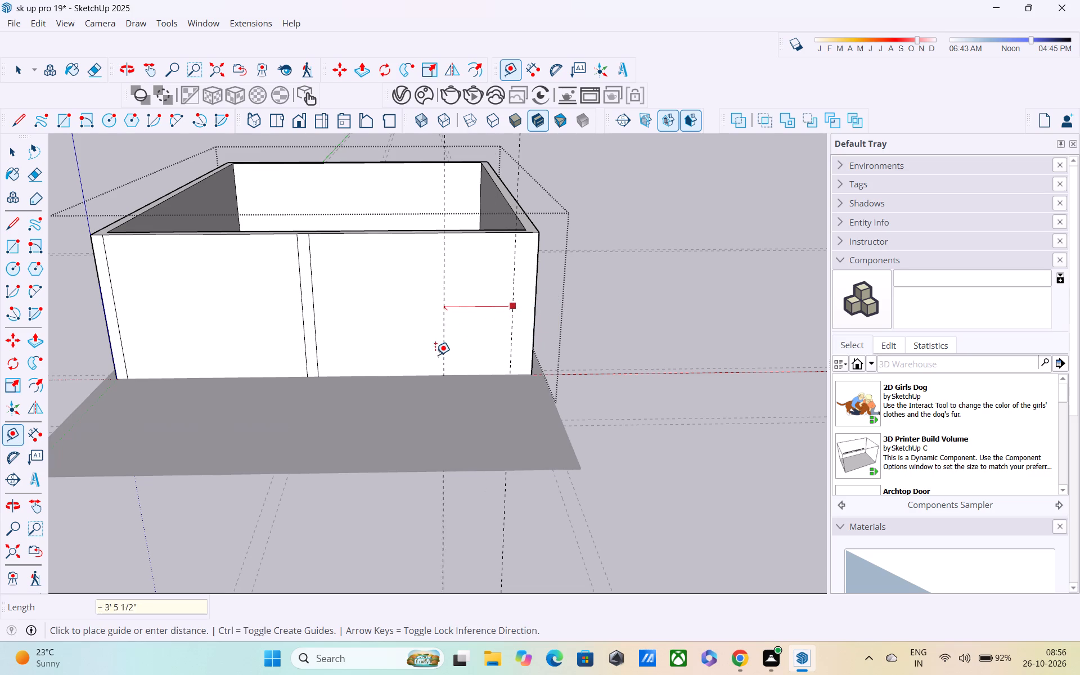
text(6')
key(Return)
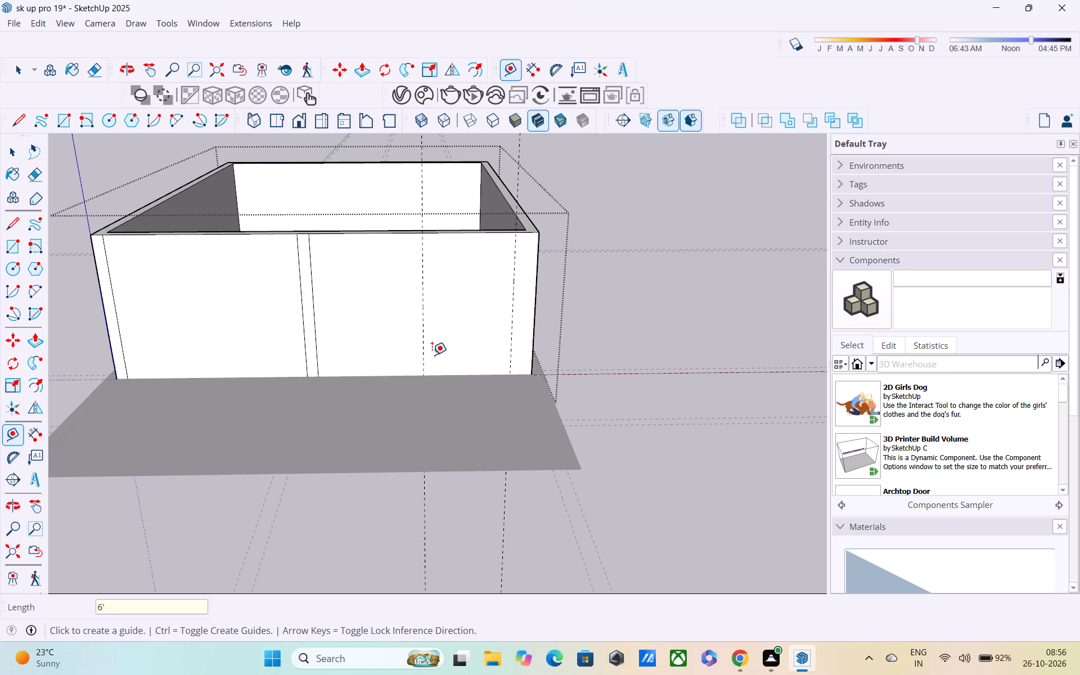
click(424, 320)
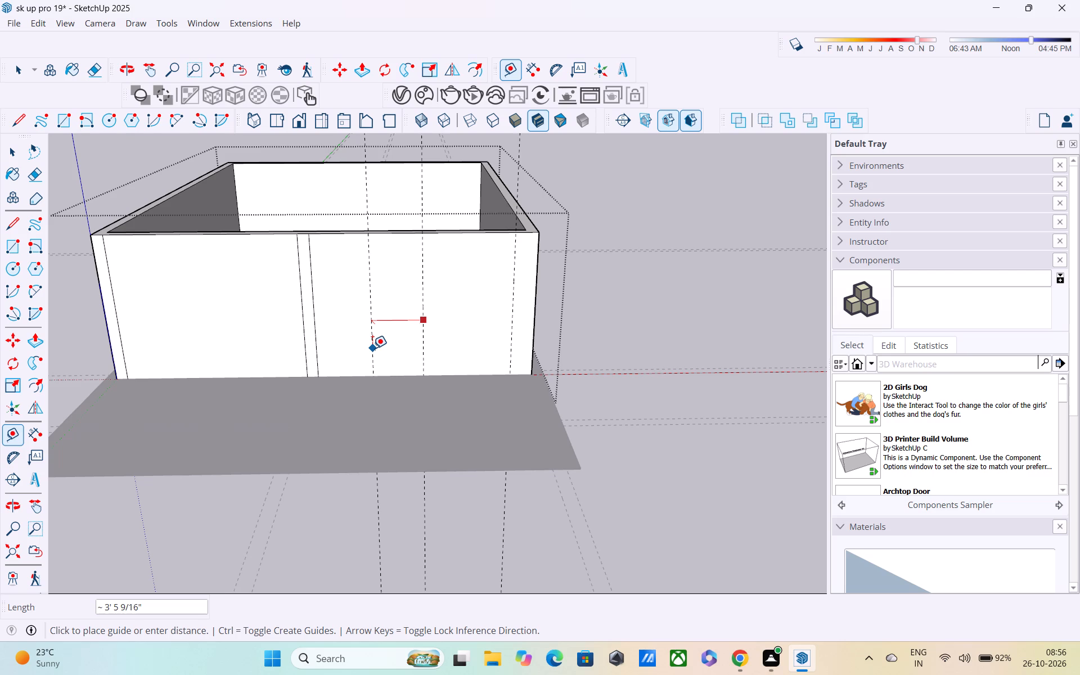
text(4')
key(BackSpace)
key(BackSpace)
text(3')
key(Return)
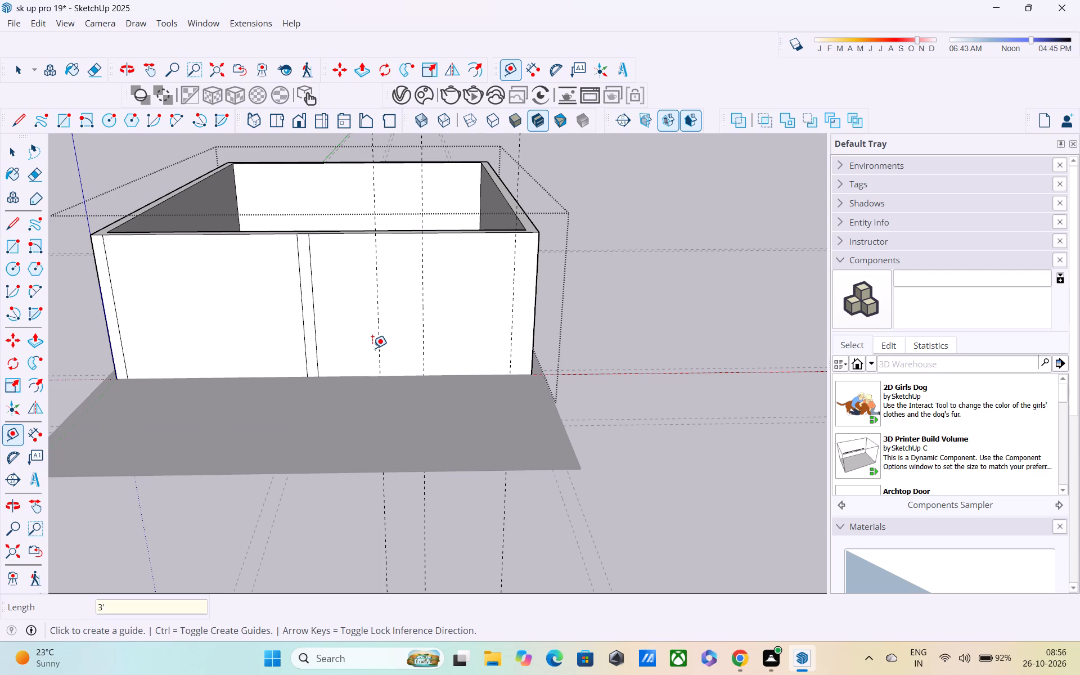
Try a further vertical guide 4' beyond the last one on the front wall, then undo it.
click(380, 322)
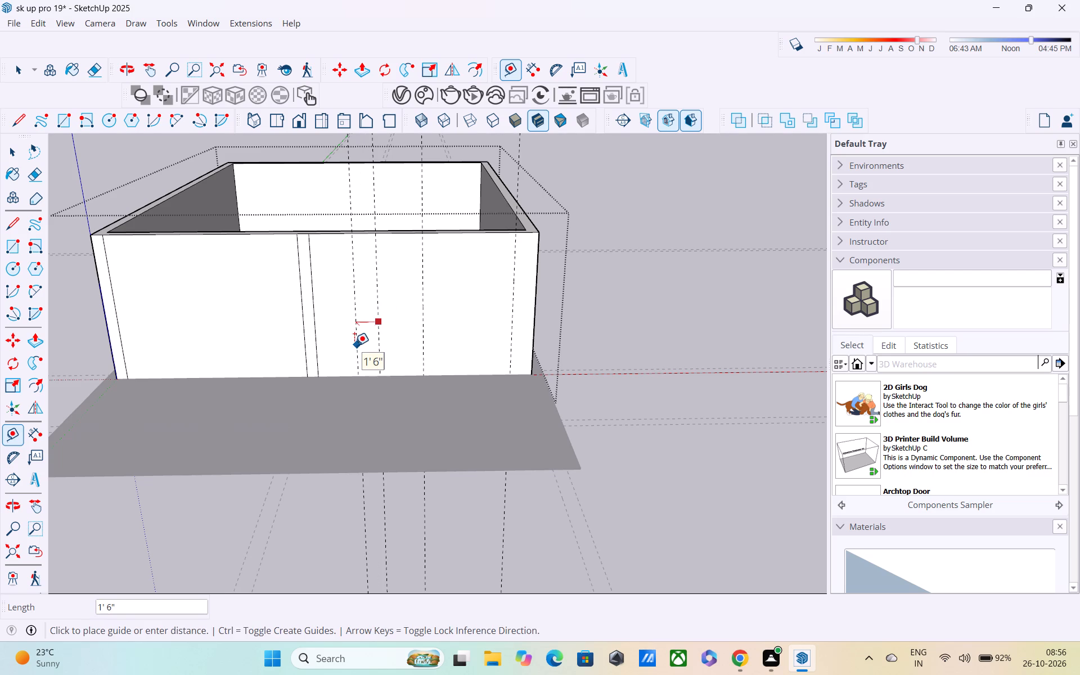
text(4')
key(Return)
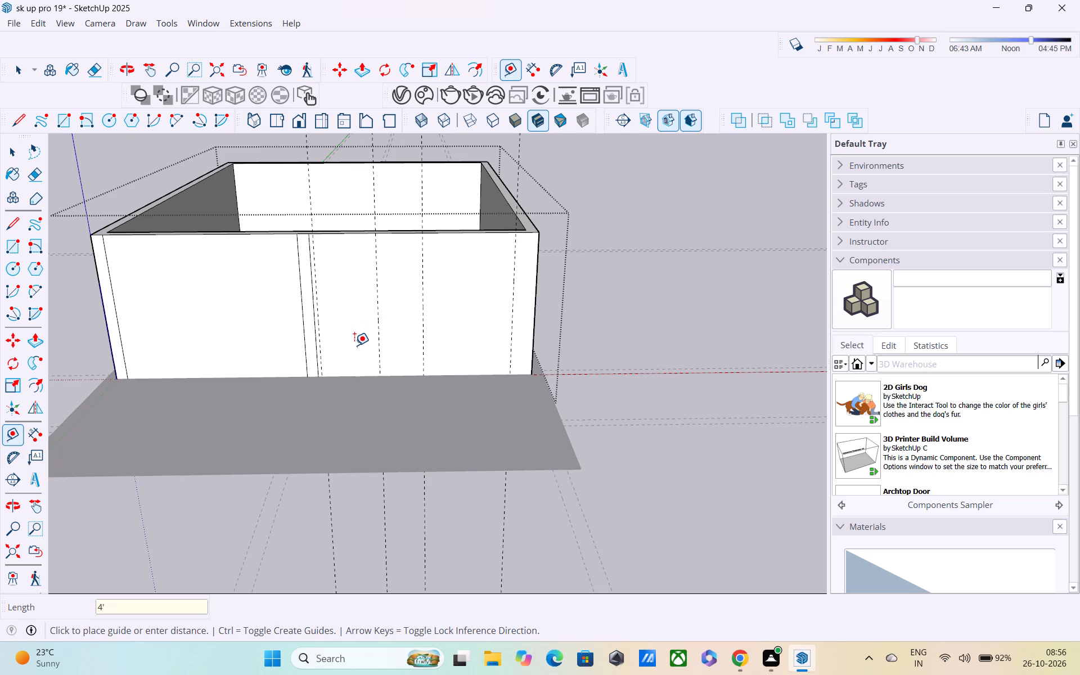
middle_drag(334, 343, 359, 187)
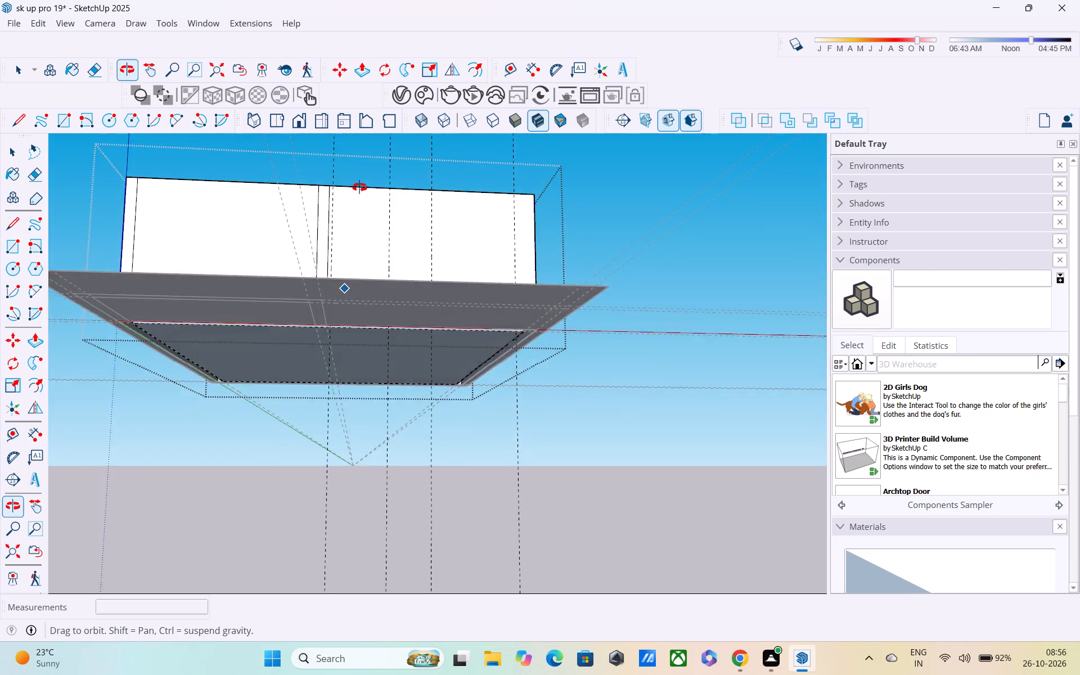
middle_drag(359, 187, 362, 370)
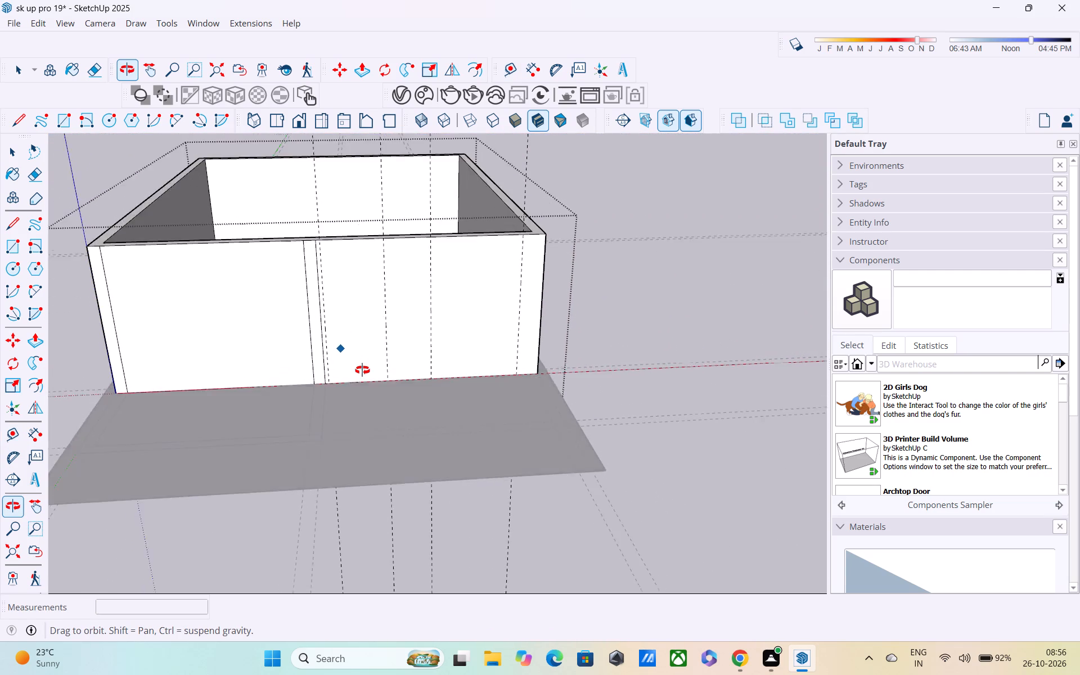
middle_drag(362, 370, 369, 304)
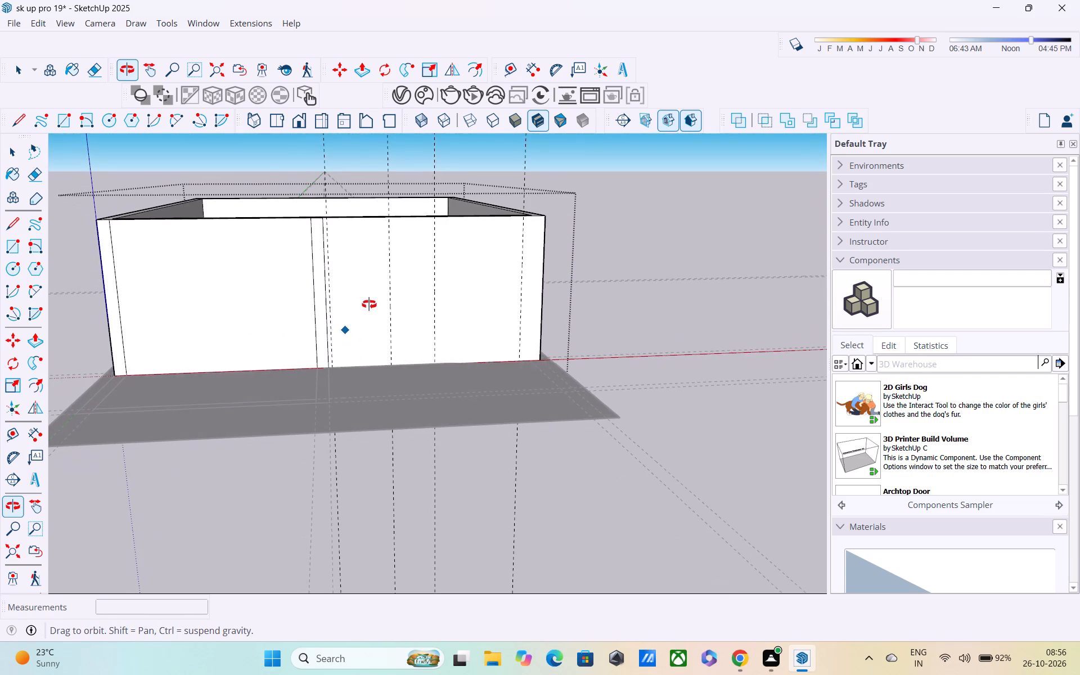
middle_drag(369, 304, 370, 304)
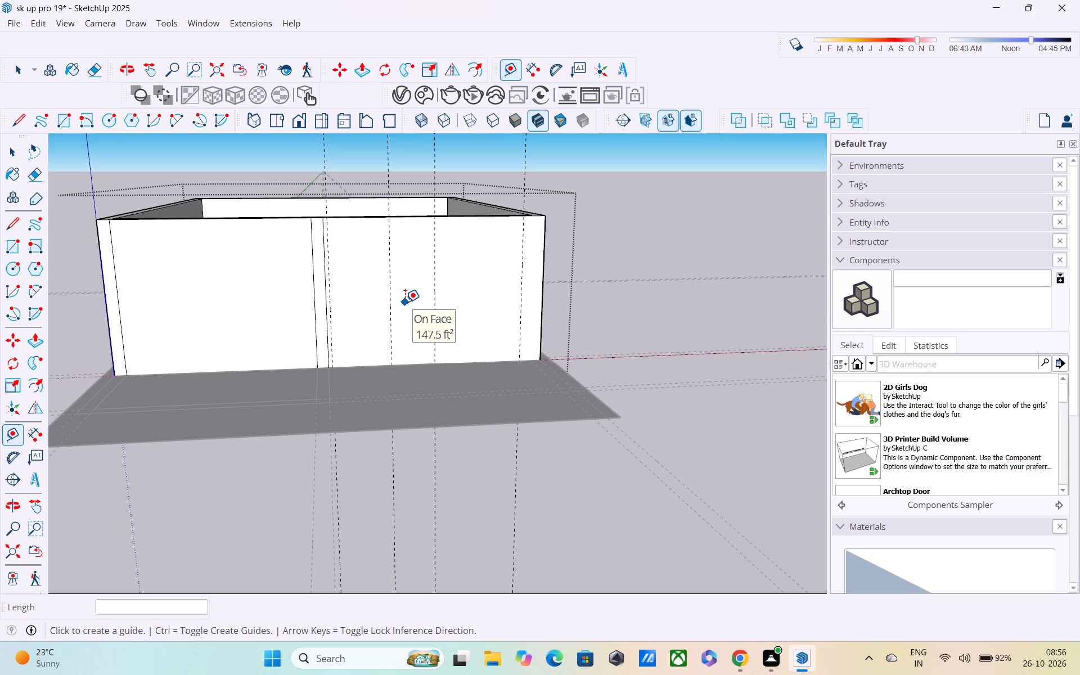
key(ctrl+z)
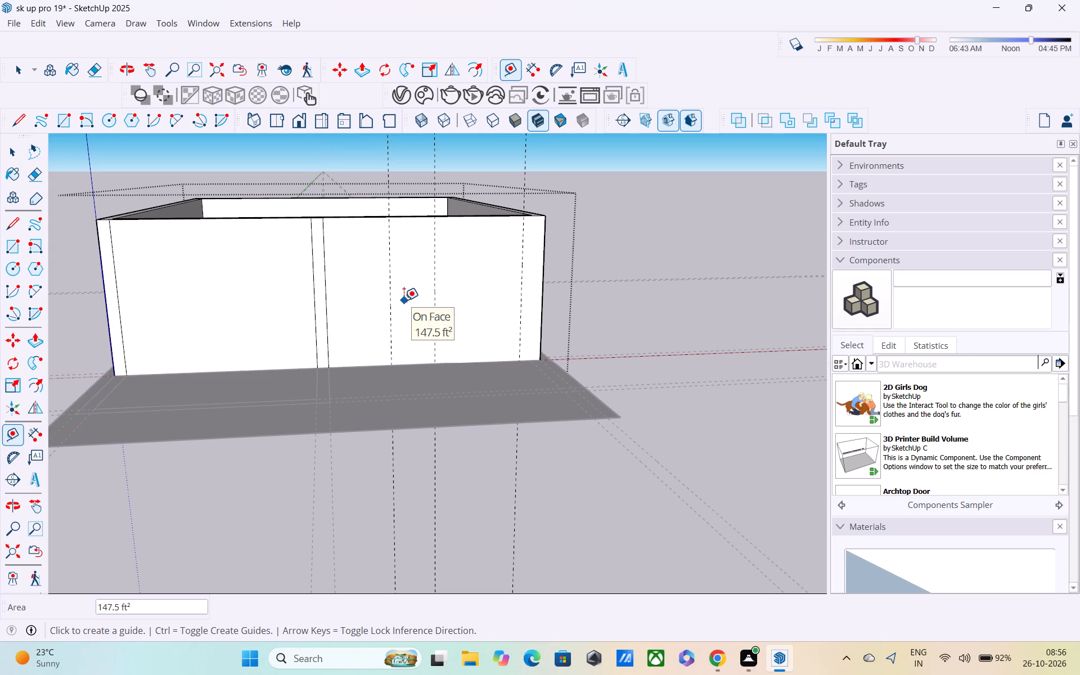
Measure the front wall's base from its right corner to the middle cross wall, and between that cross wall and the left wall.
scroll(403, 300, up, 1)
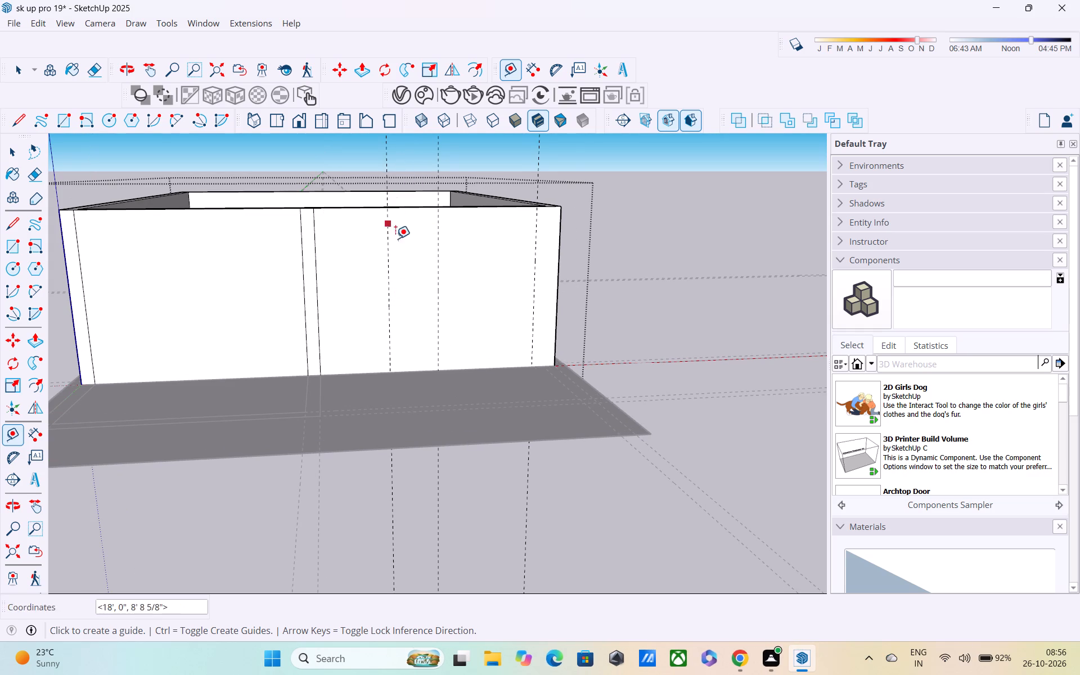
middle_drag(399, 250, 397, 303)
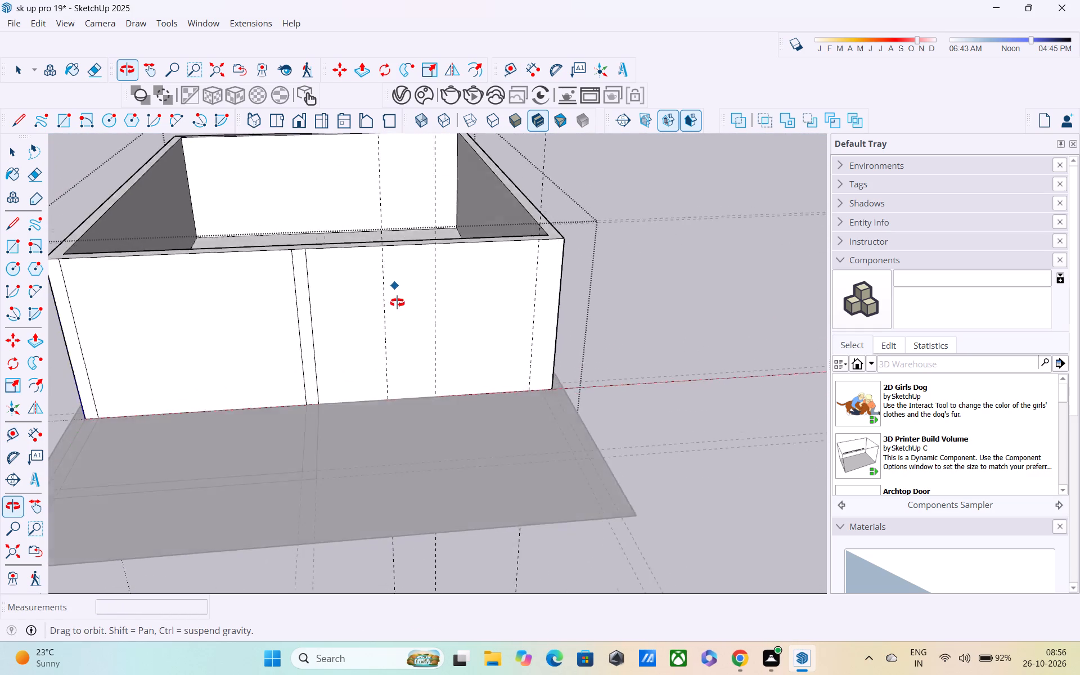
middle_drag(397, 303, 391, 277)
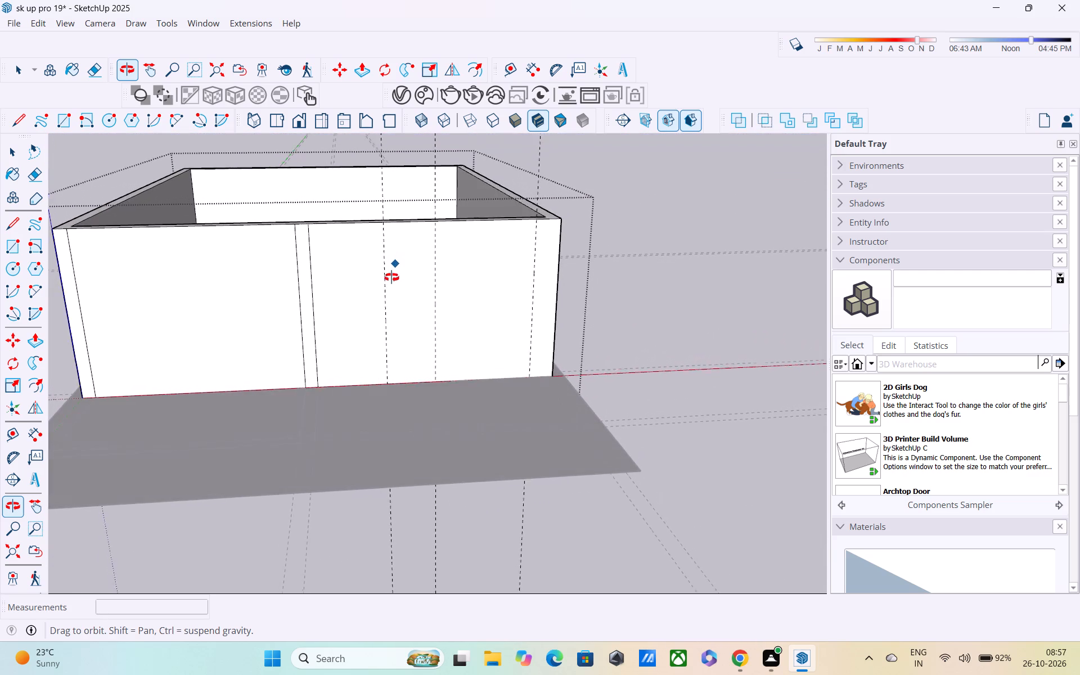
middle_drag(391, 277, 391, 290)
scroll(389, 290, down, 2)
middle_drag(385, 290, 394, 263)
click(523, 362)
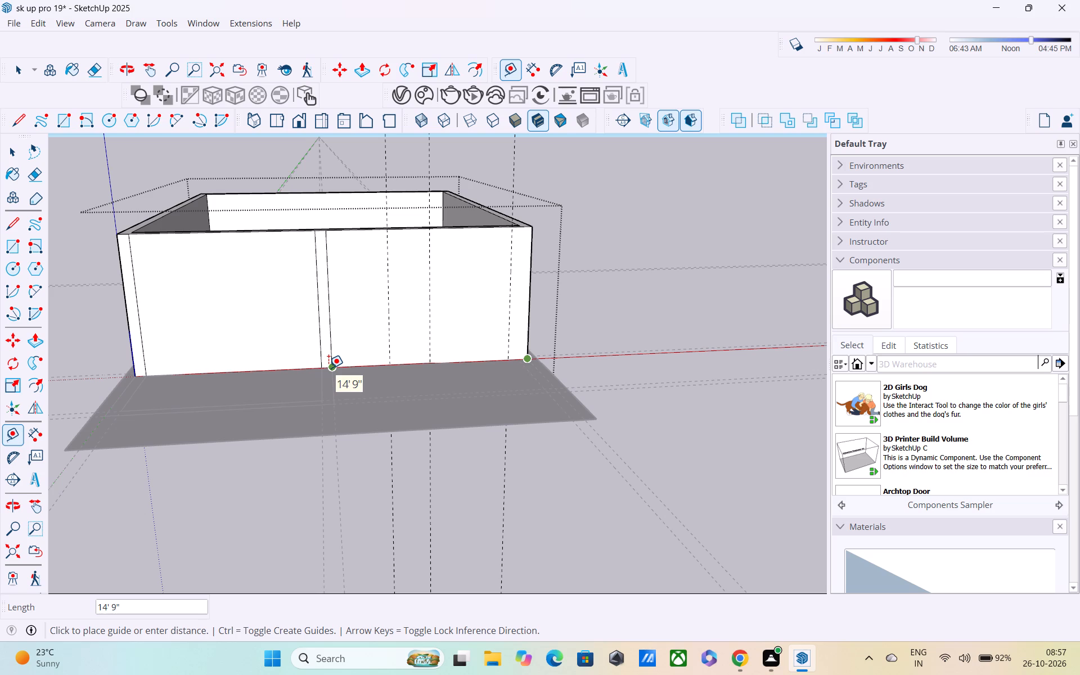
middle_drag(455, 362, 233, 414)
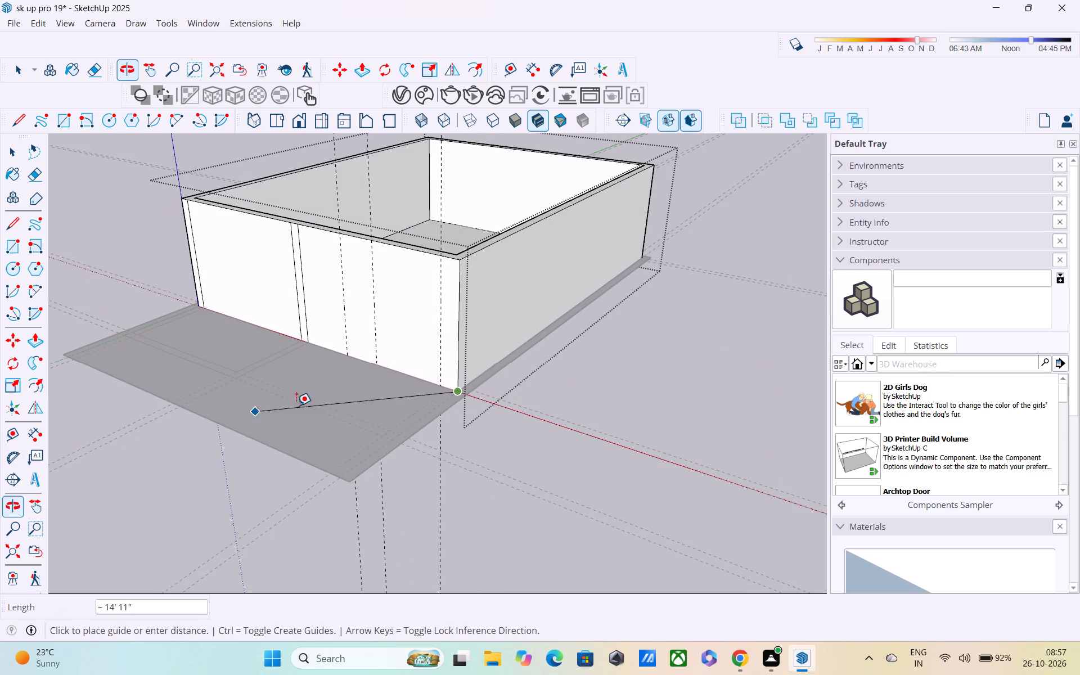
scroll(454, 411, up, 3)
middle_drag(455, 408, 664, 377)
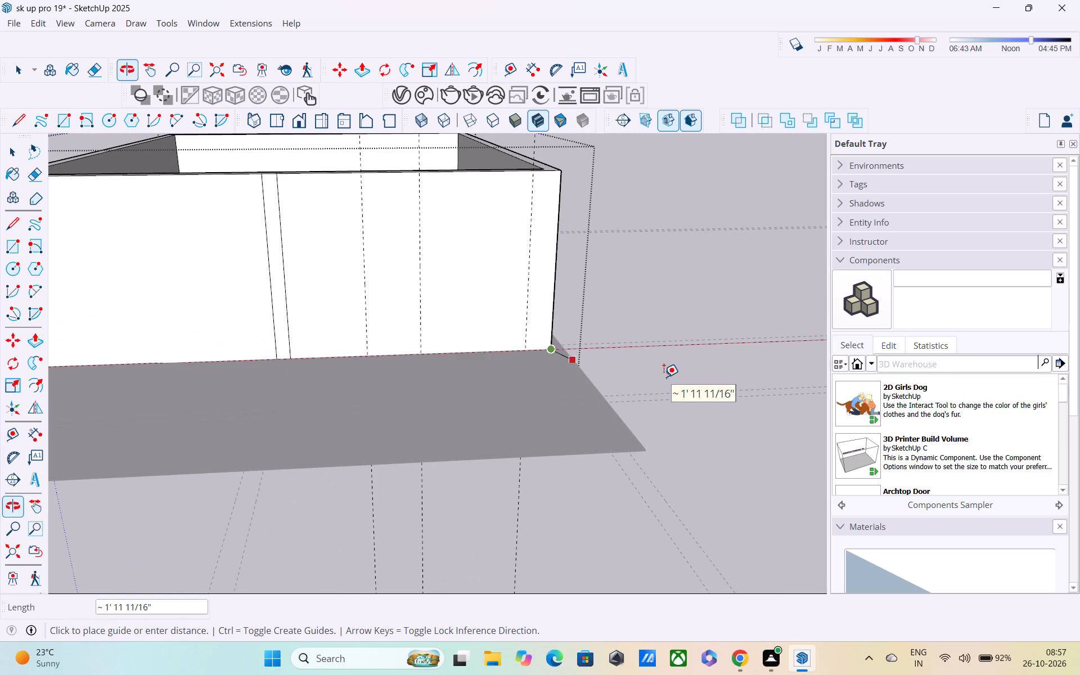
key(ctrl+z)
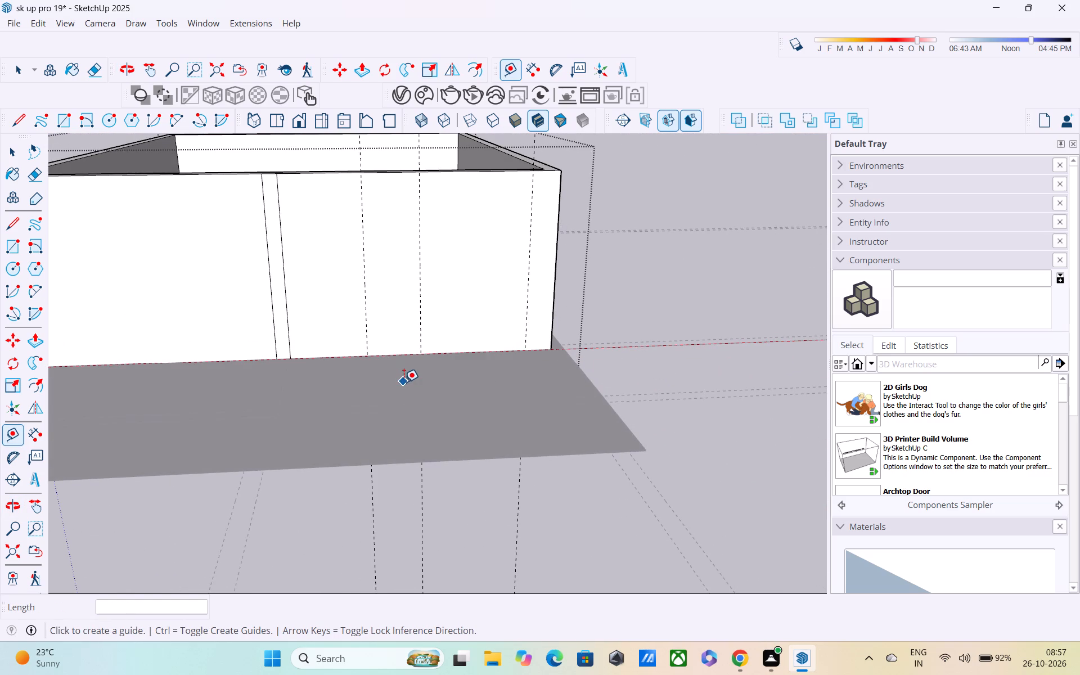
shift+middle_drag(404, 382, 674, 384)
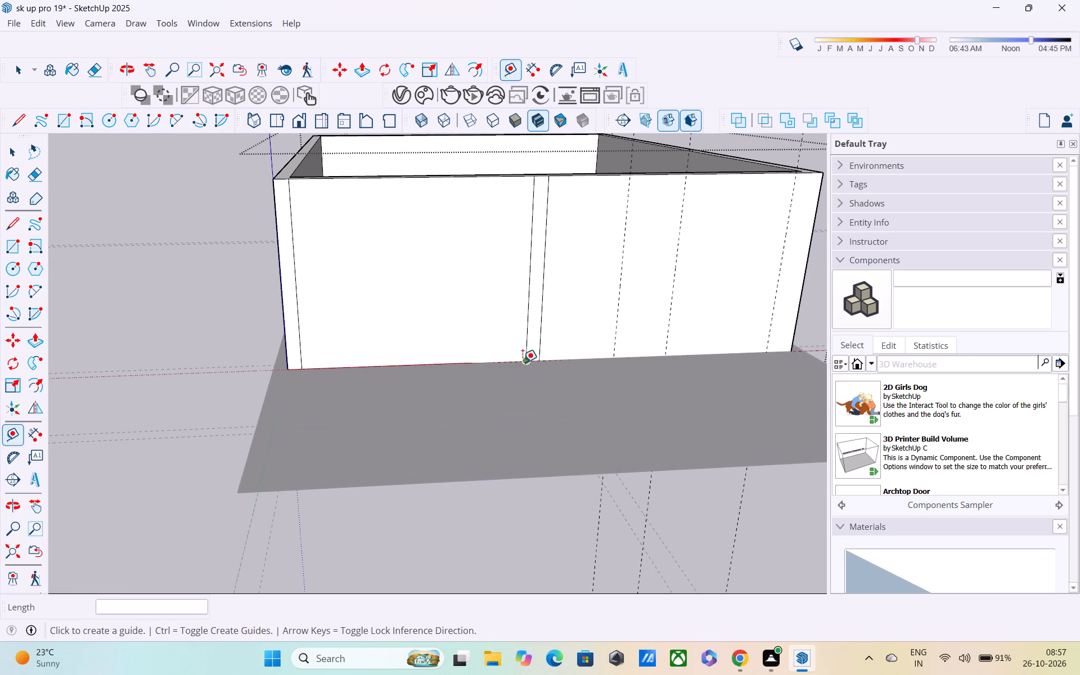
click(522, 360)
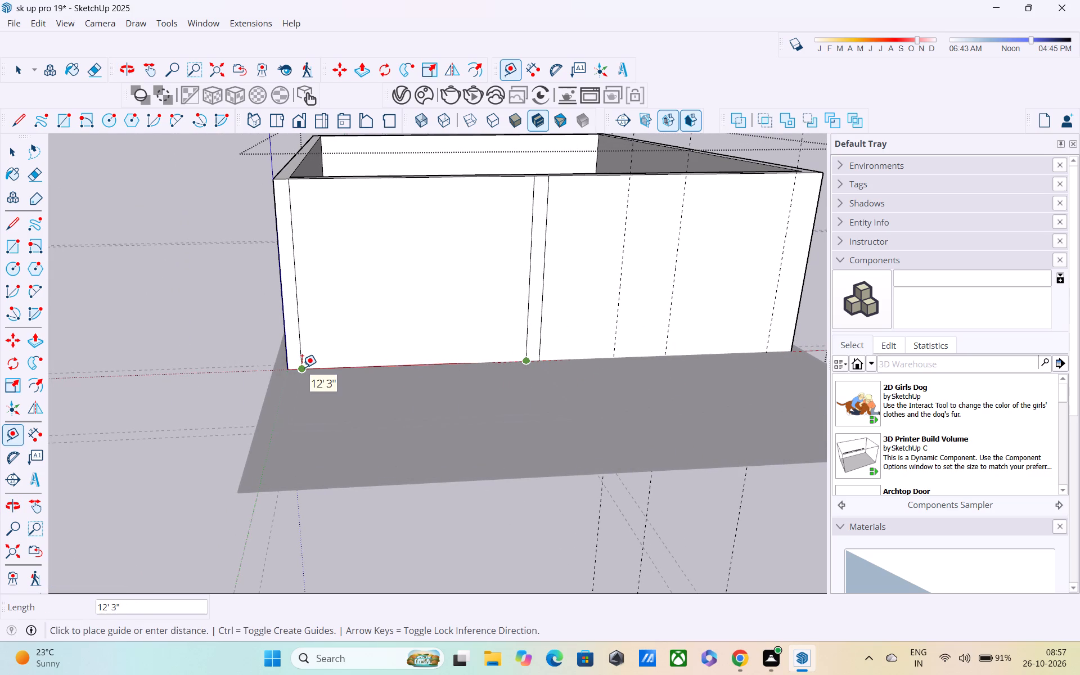
key(space)
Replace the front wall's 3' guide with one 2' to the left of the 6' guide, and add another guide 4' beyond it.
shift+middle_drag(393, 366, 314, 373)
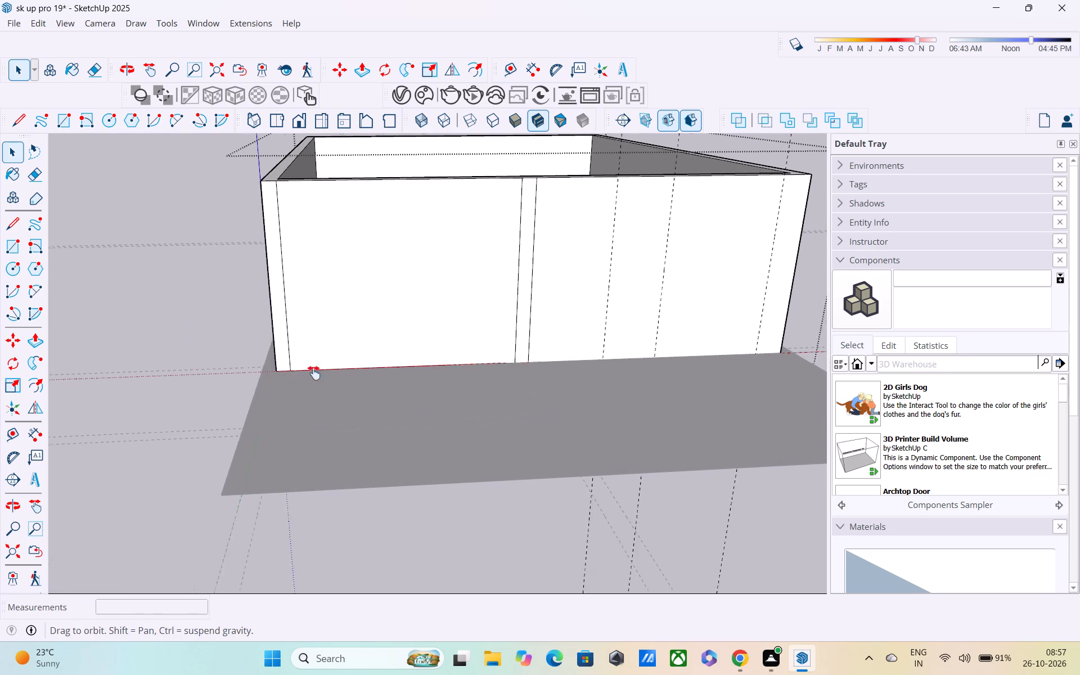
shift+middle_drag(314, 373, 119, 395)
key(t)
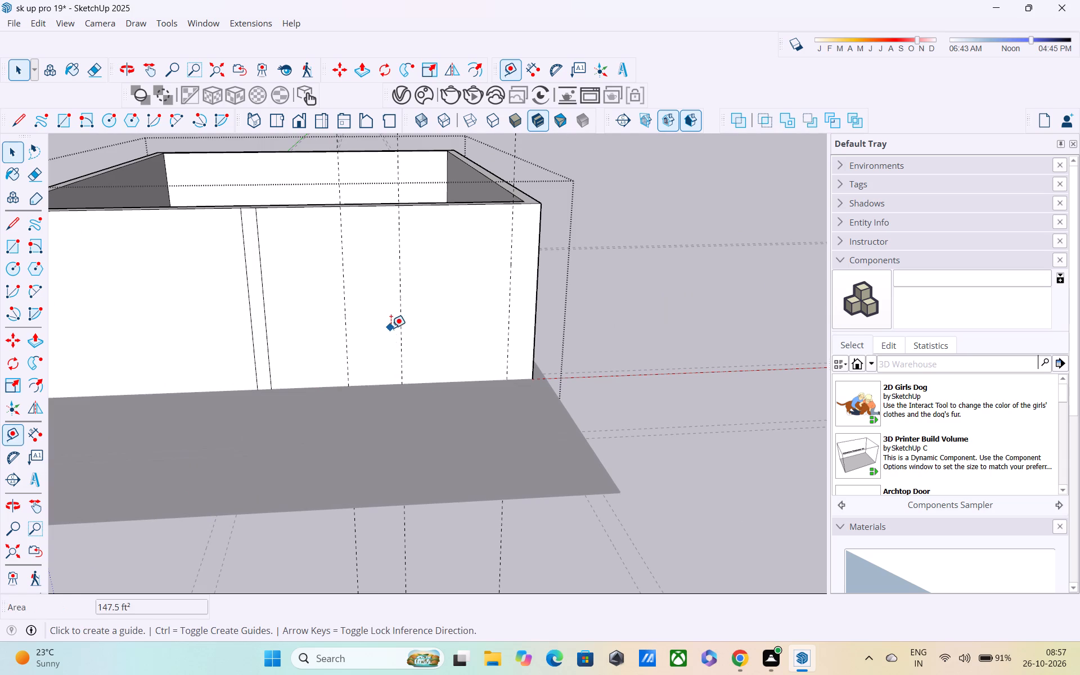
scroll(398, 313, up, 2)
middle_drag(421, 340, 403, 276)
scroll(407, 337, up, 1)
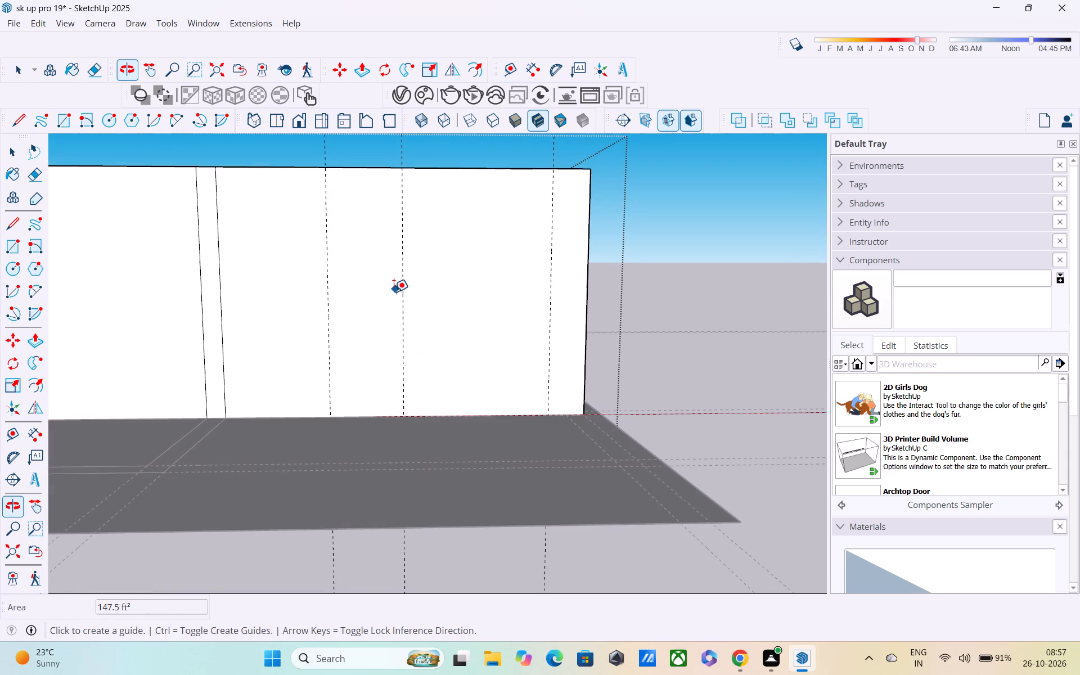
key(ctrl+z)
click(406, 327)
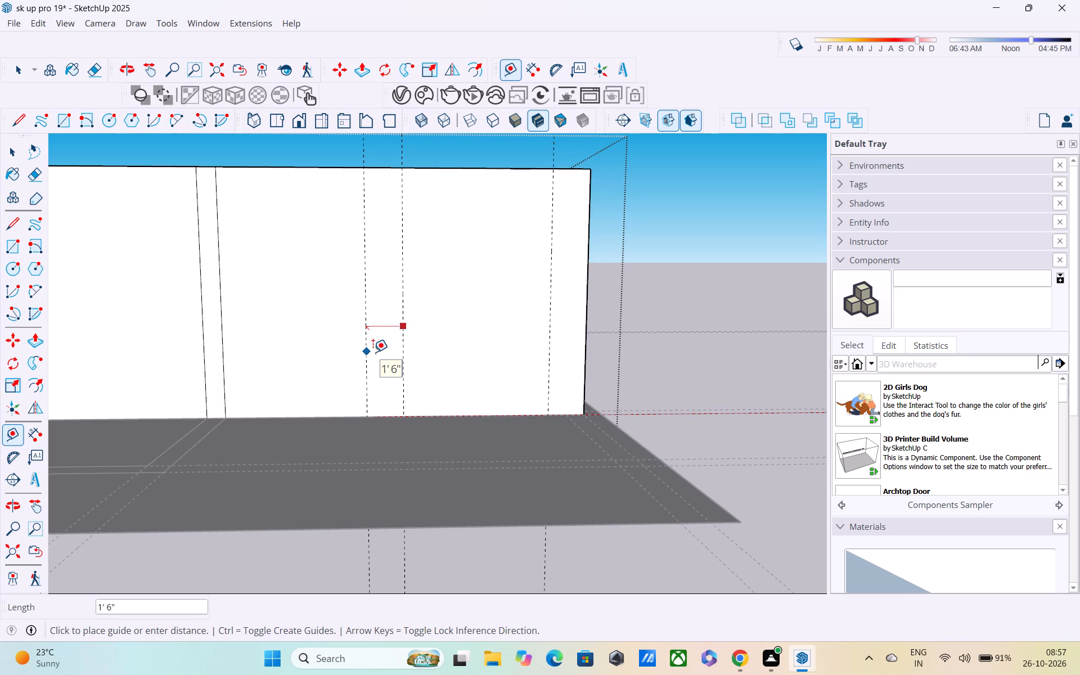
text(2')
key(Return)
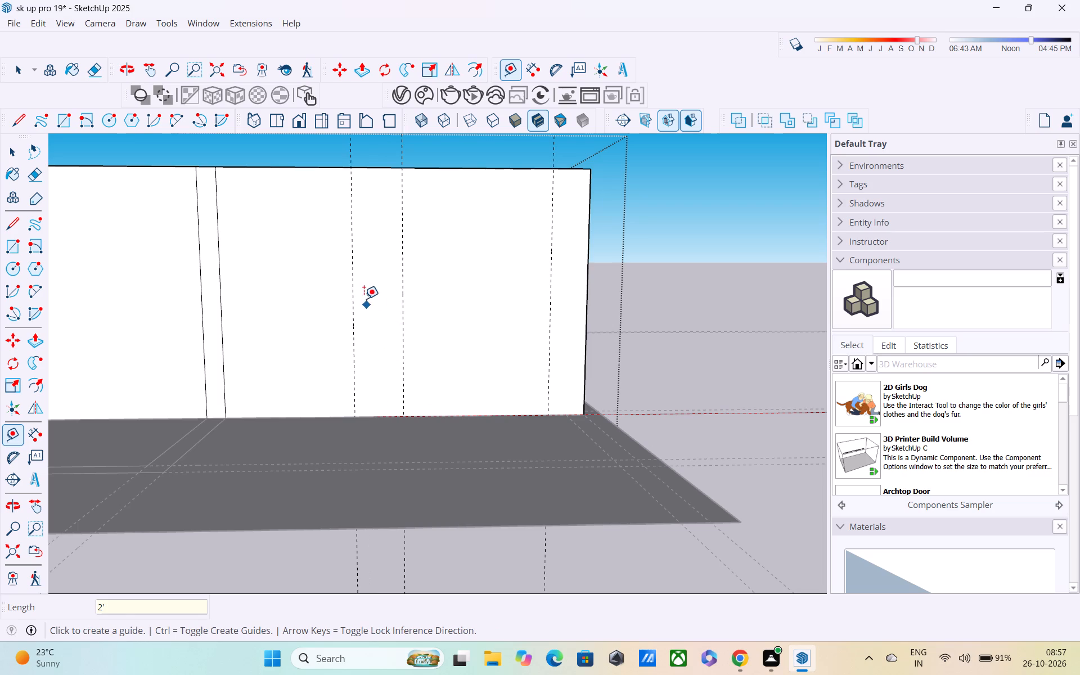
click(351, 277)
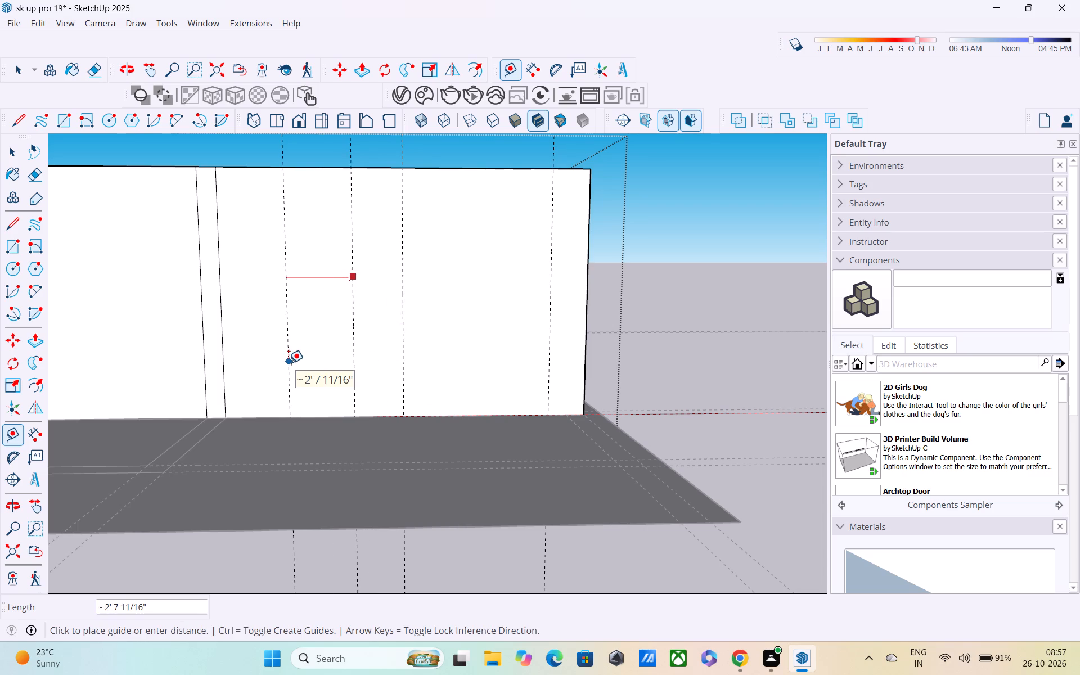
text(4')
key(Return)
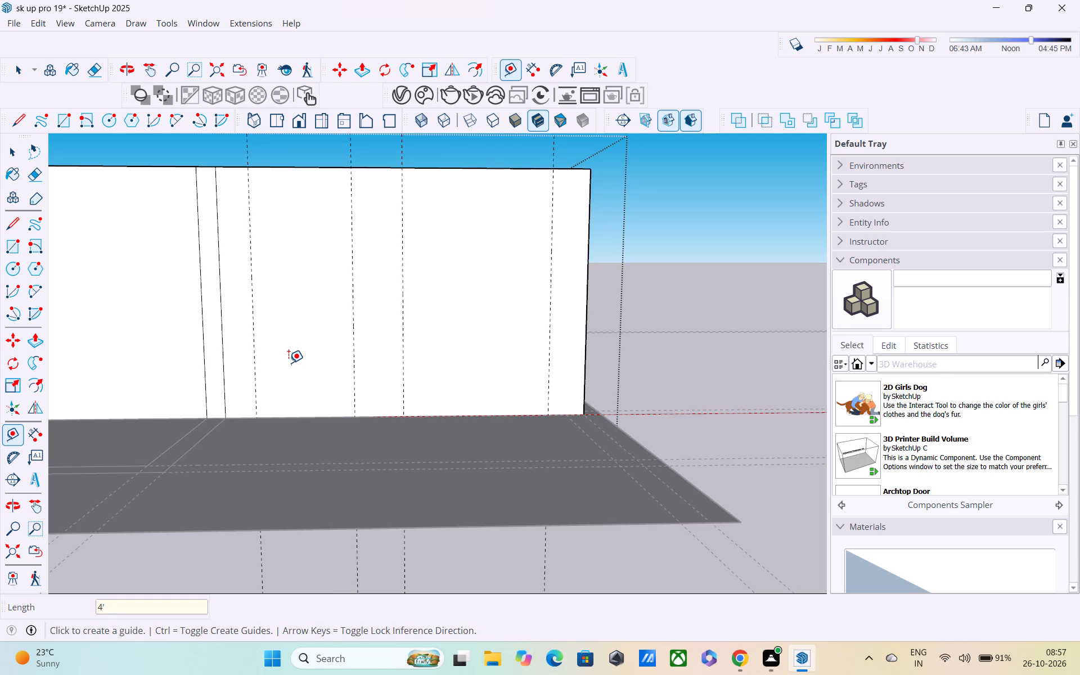
Undo the 4', 2' and 6' guides on the front wall, along with the first guide's 1.5' offset.
scroll(295, 358, down, 2)
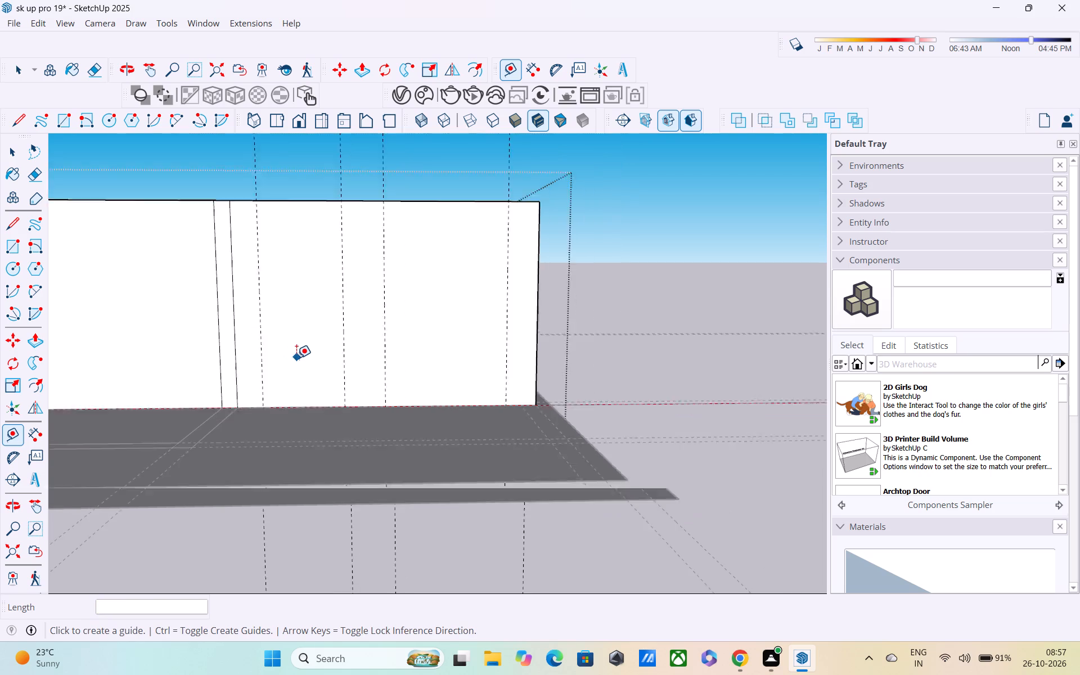
scroll(296, 358, down, 3)
middle_drag(340, 339, 355, 345)
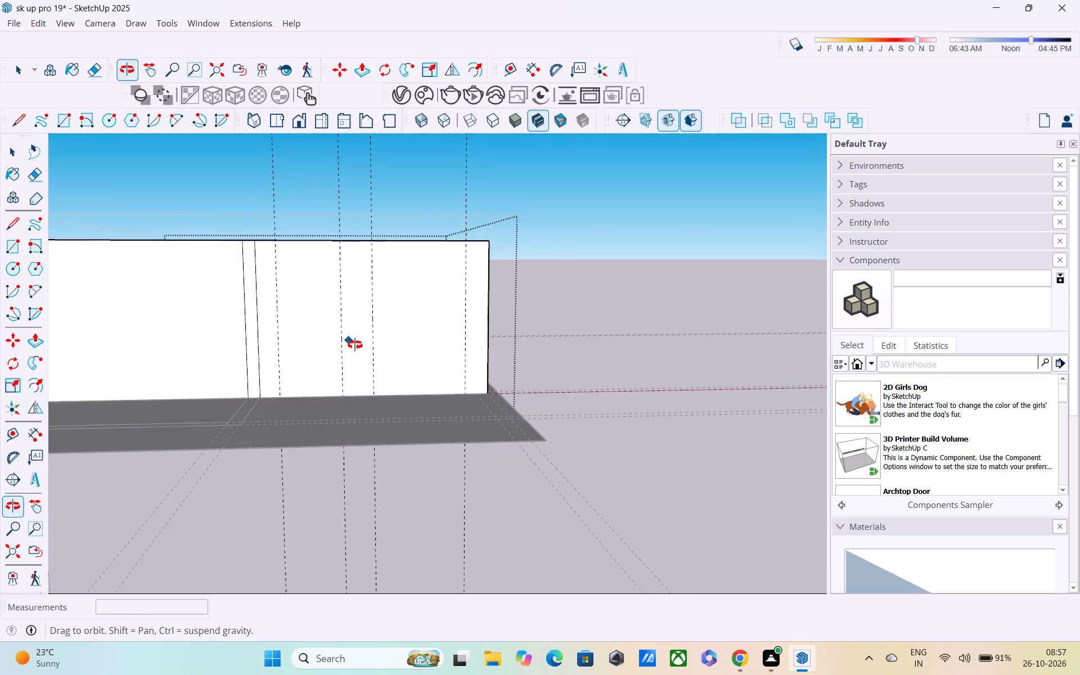
middle_drag(355, 345, 353, 344)
scroll(344, 337, down, 3)
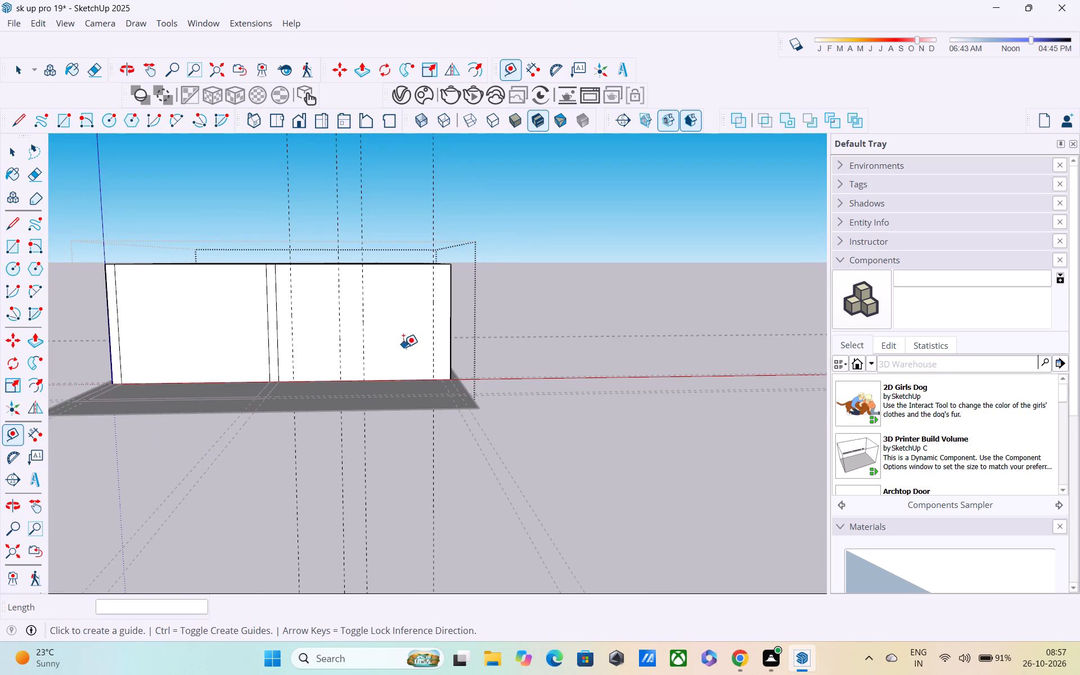
key(ctrl+z)
key(ctrl+z)
key(ctrl+z)
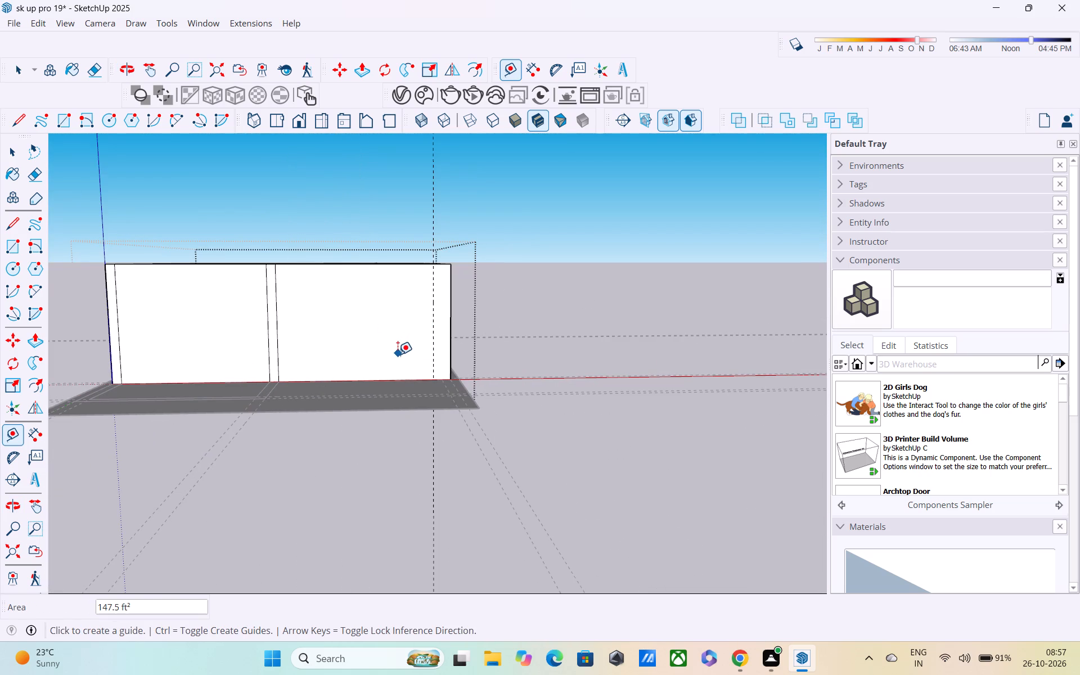
key(ctrl+z)
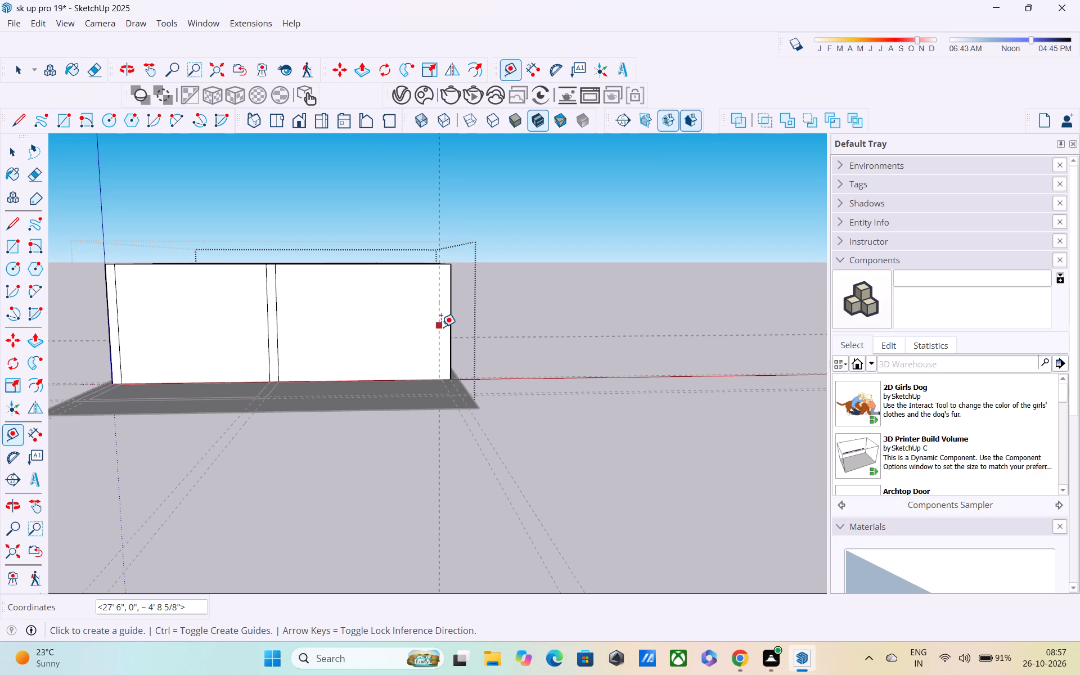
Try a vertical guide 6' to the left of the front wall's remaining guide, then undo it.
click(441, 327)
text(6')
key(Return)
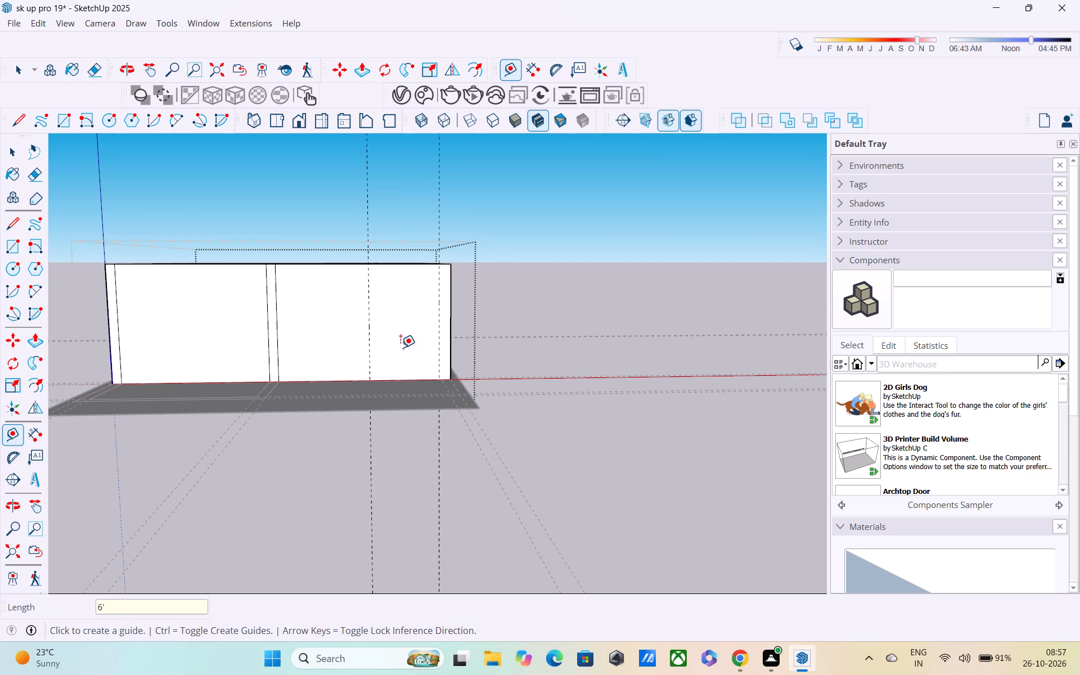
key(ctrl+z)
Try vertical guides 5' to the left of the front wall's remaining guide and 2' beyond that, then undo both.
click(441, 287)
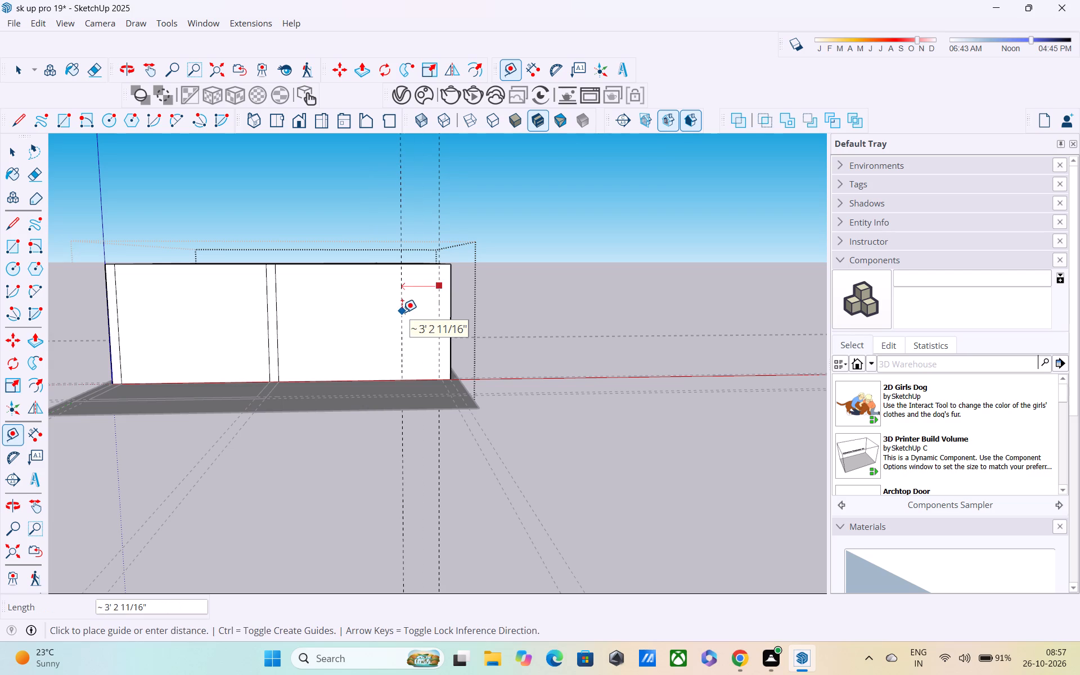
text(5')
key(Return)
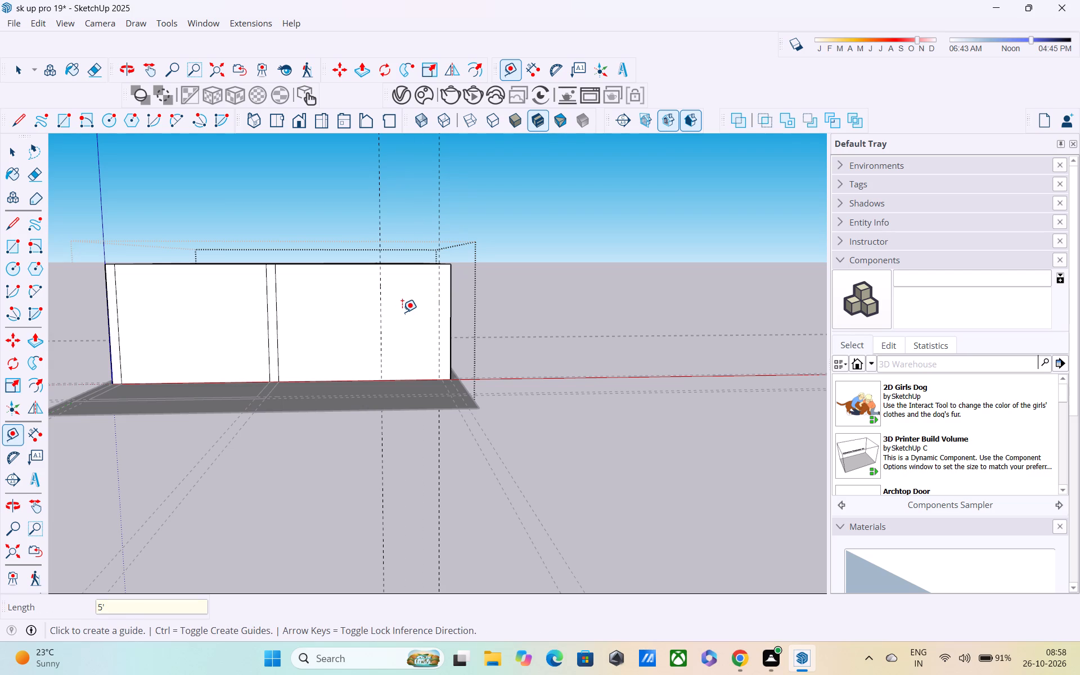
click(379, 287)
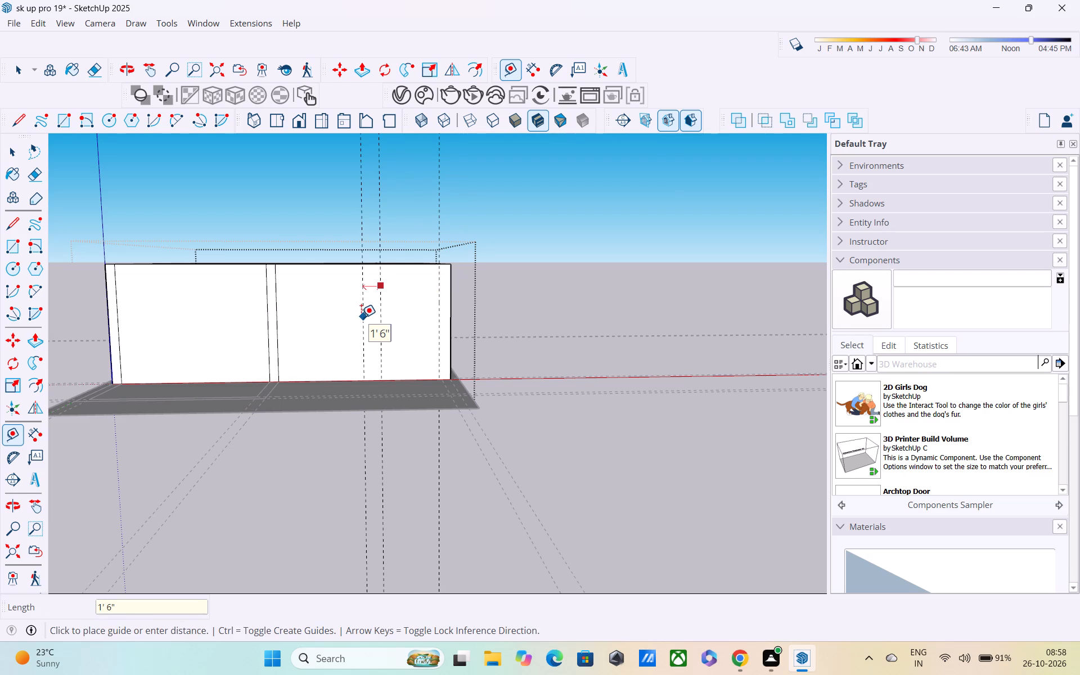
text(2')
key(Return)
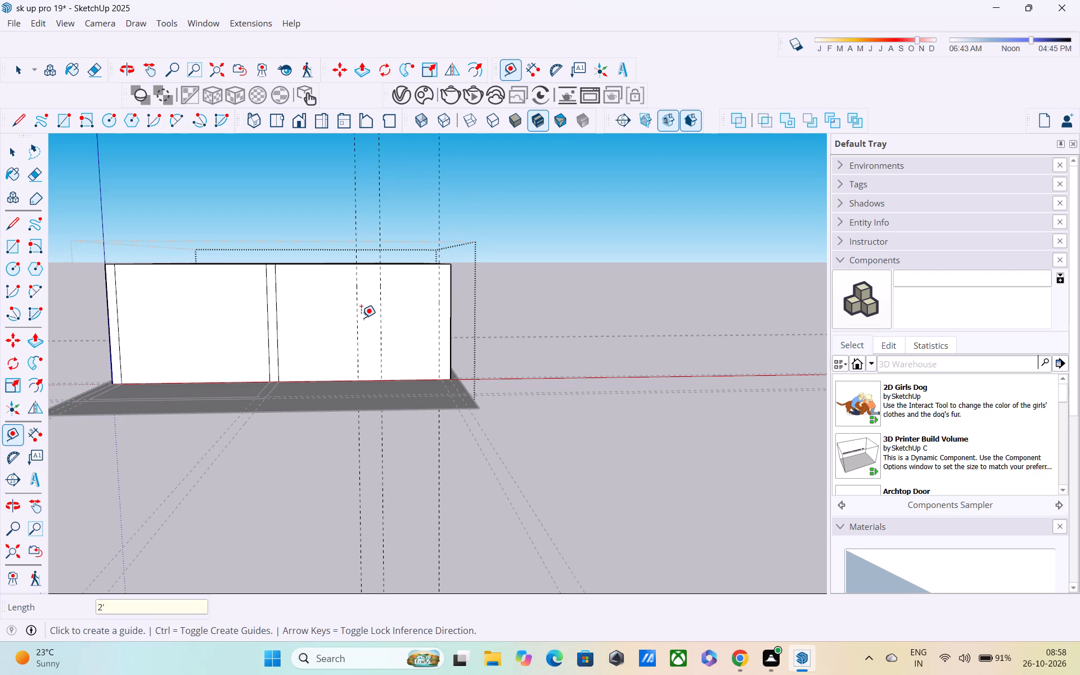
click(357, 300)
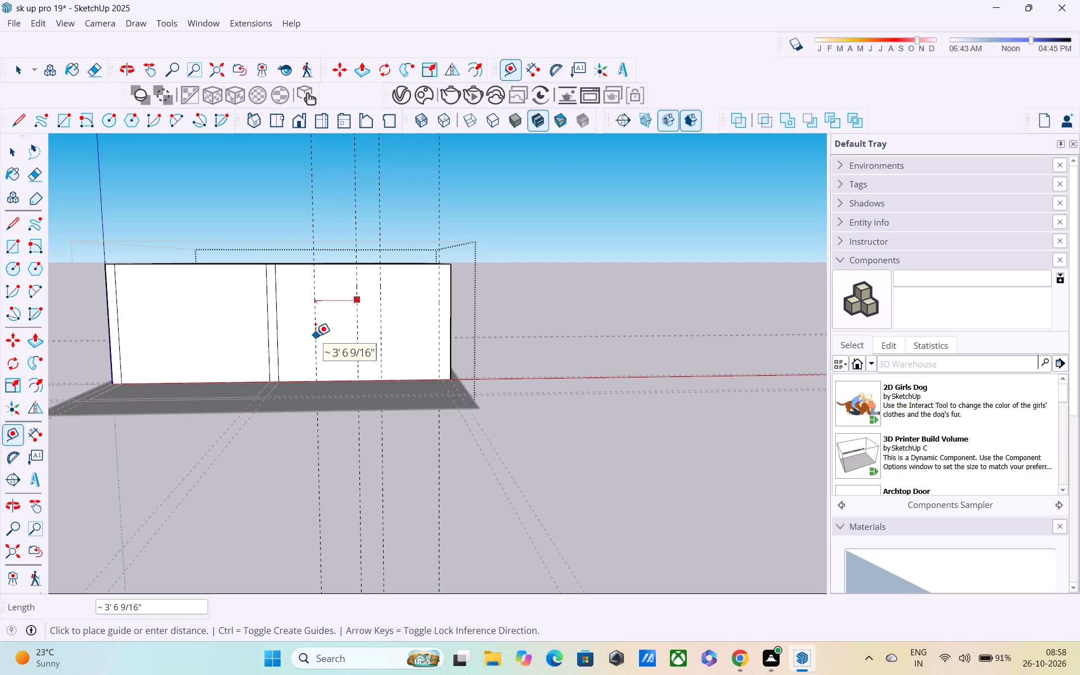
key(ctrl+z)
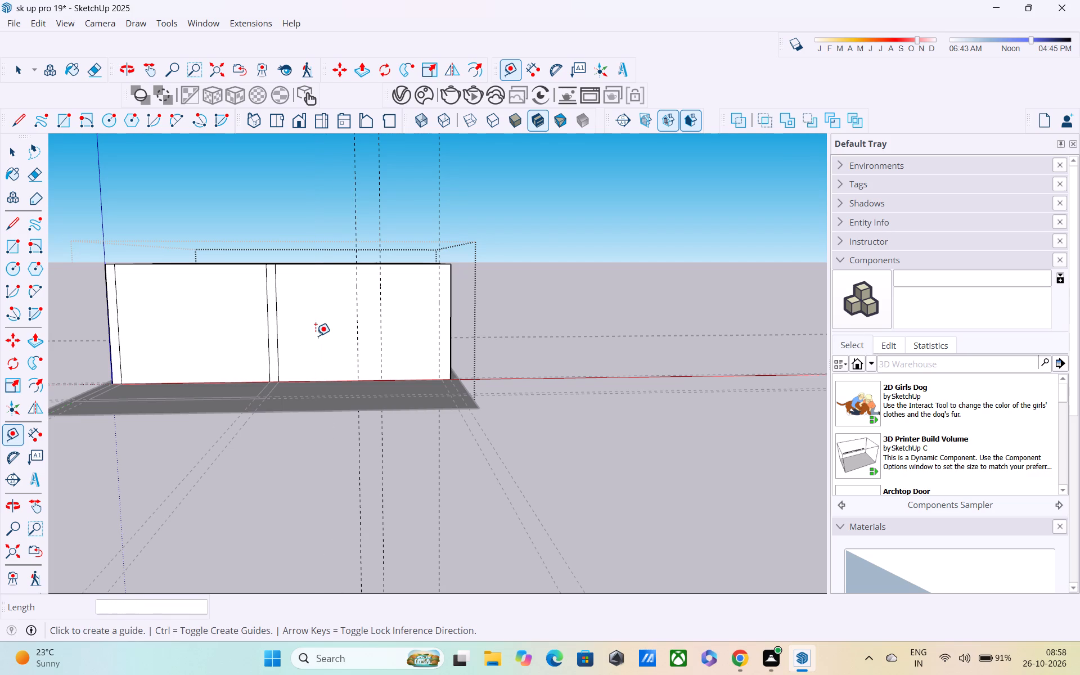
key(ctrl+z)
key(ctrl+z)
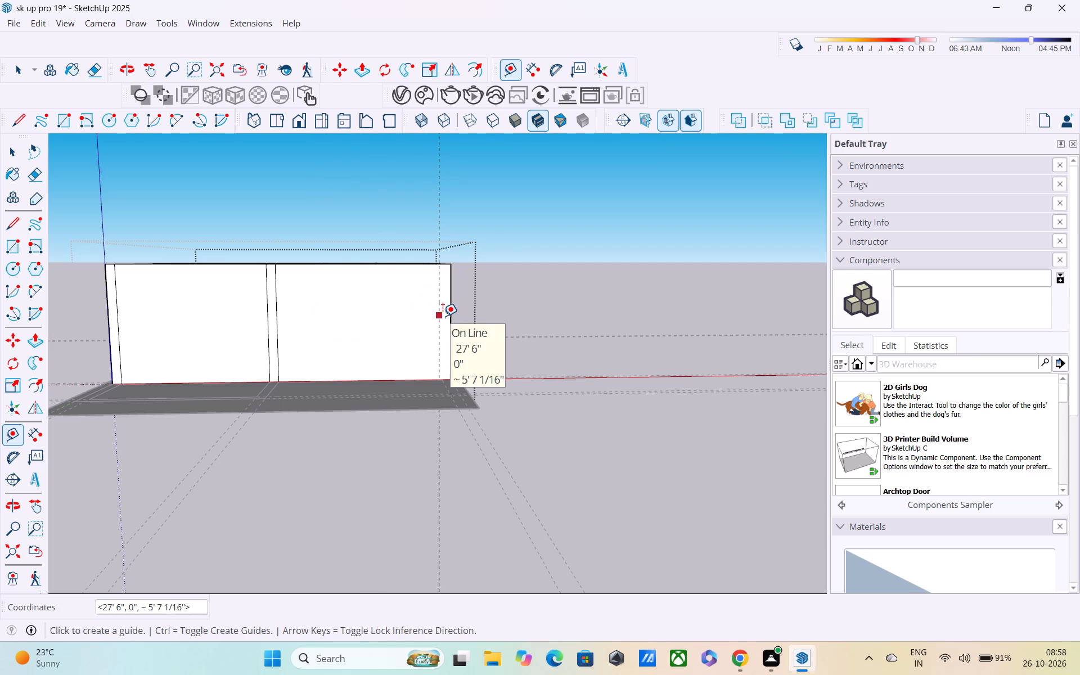
Place a vertical guide 6' to the left of the front wall's remaining guide, and another 2' beyond it.
click(430, 329)
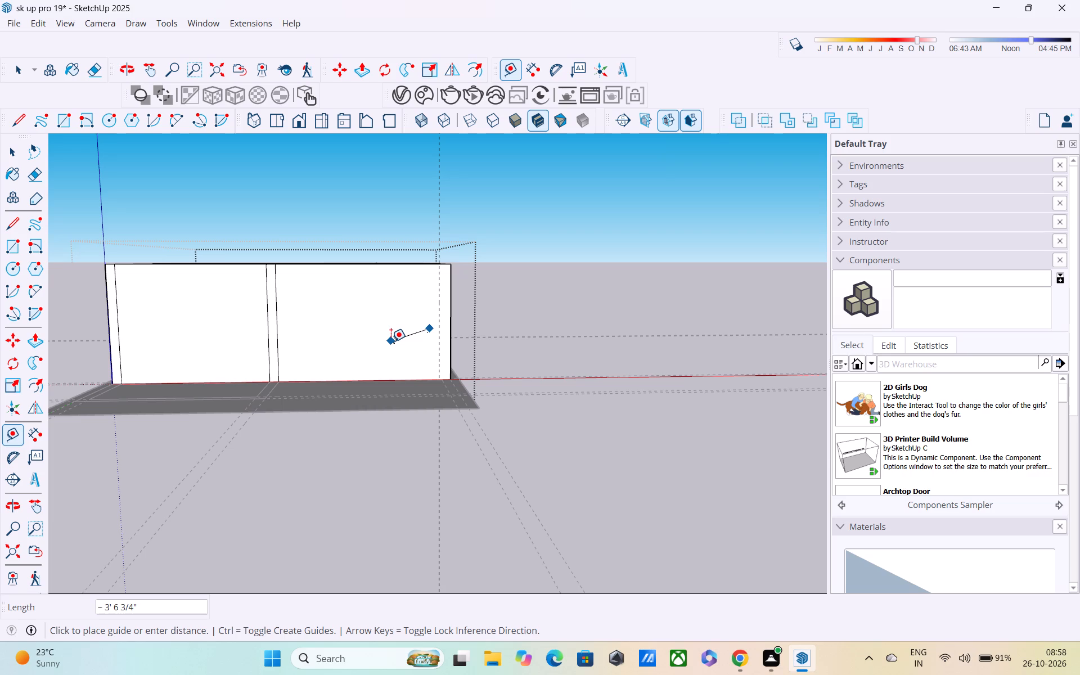
key(Escape)
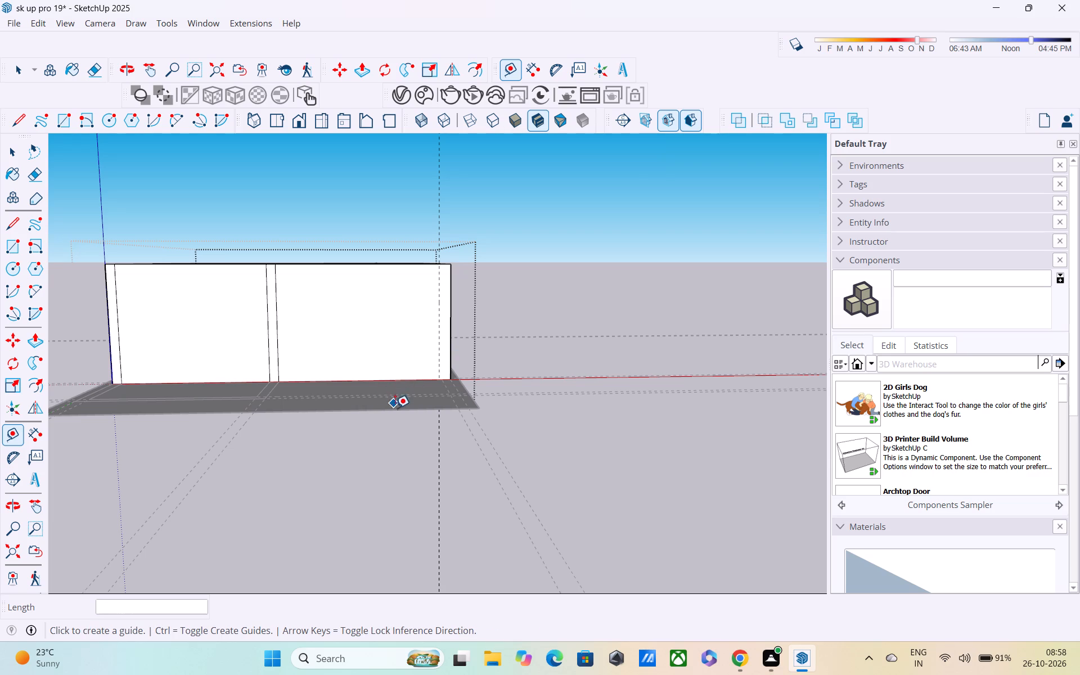
click(439, 324)
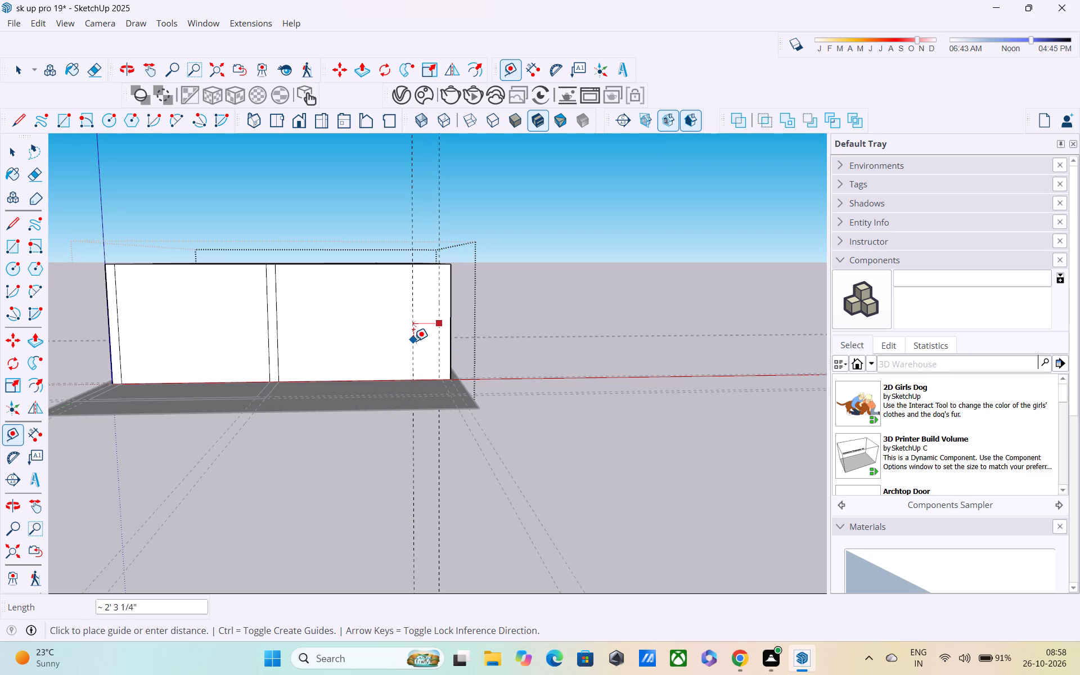
text(6')
key(Return)
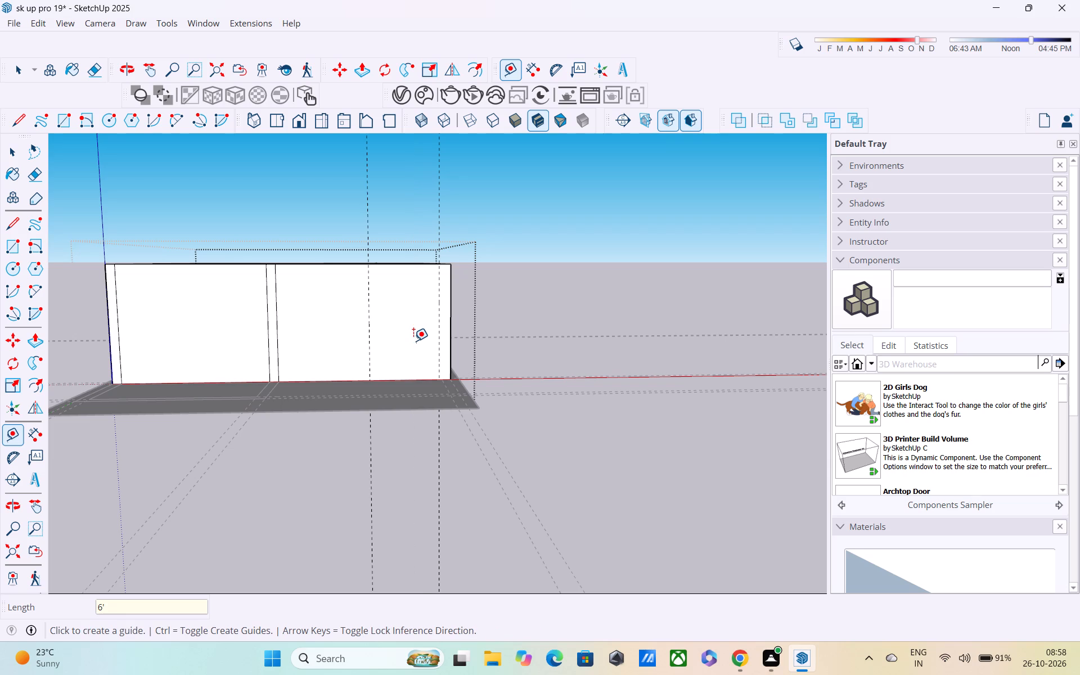
click(366, 283)
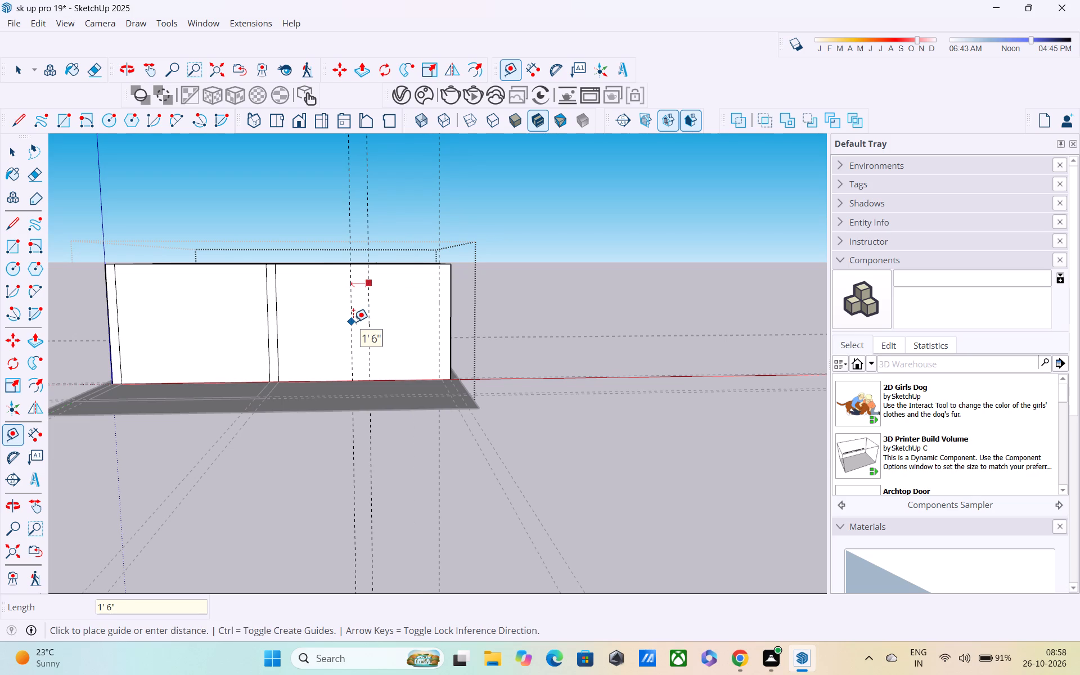
text(2')
key(Return)
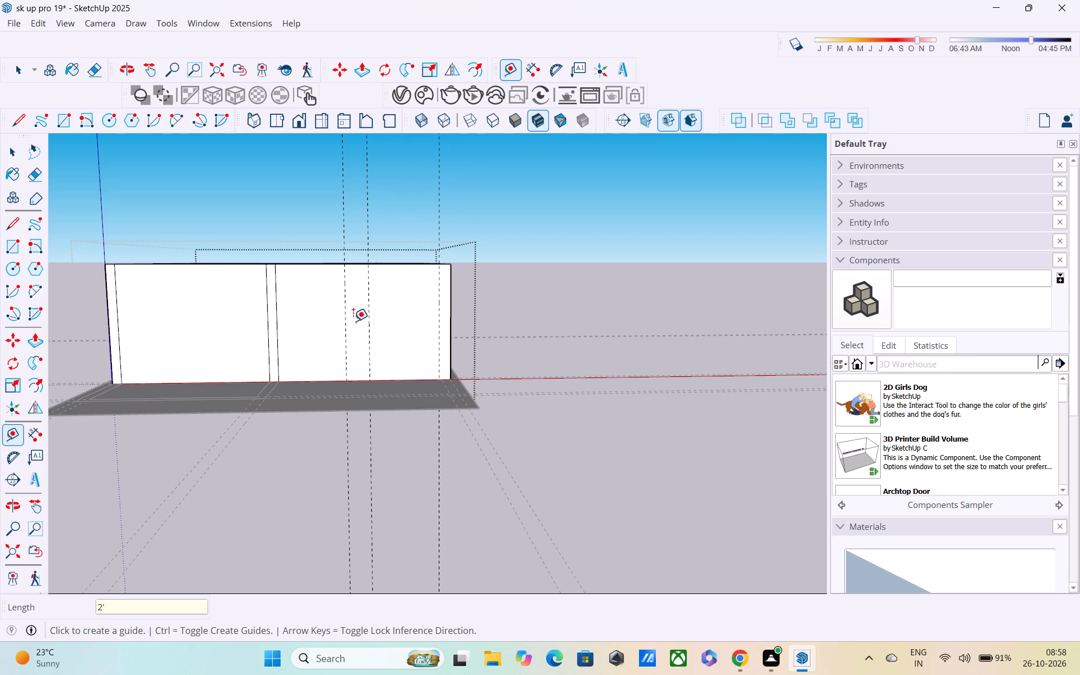
Start another vertical guide toward the left from the newest 2' guide on the front wall.
click(343, 301)
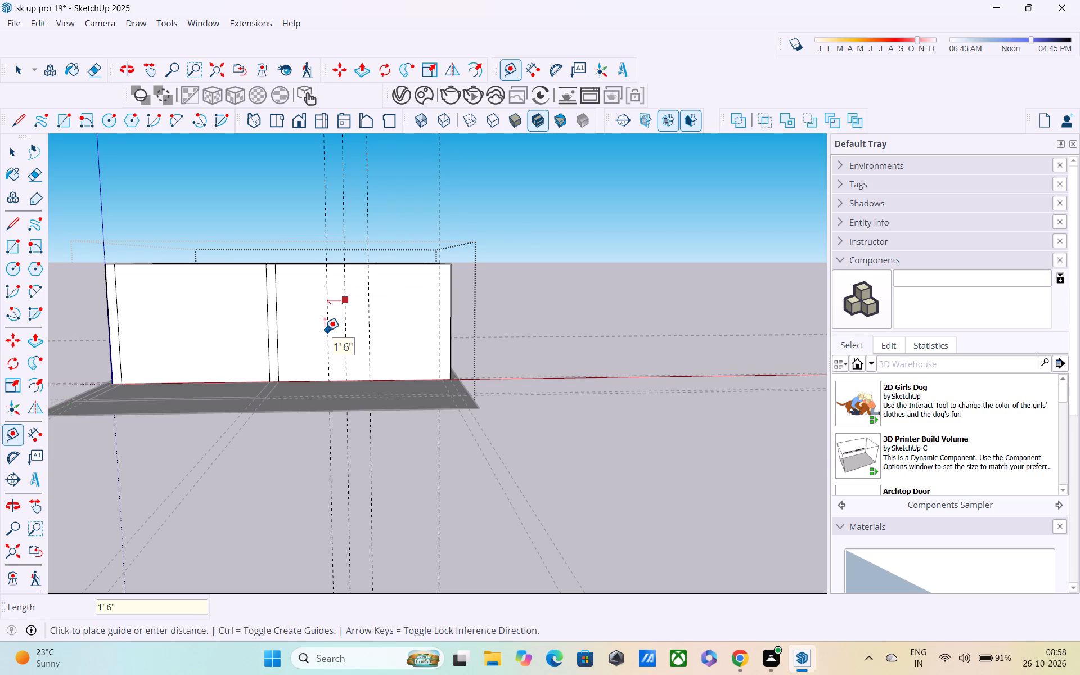
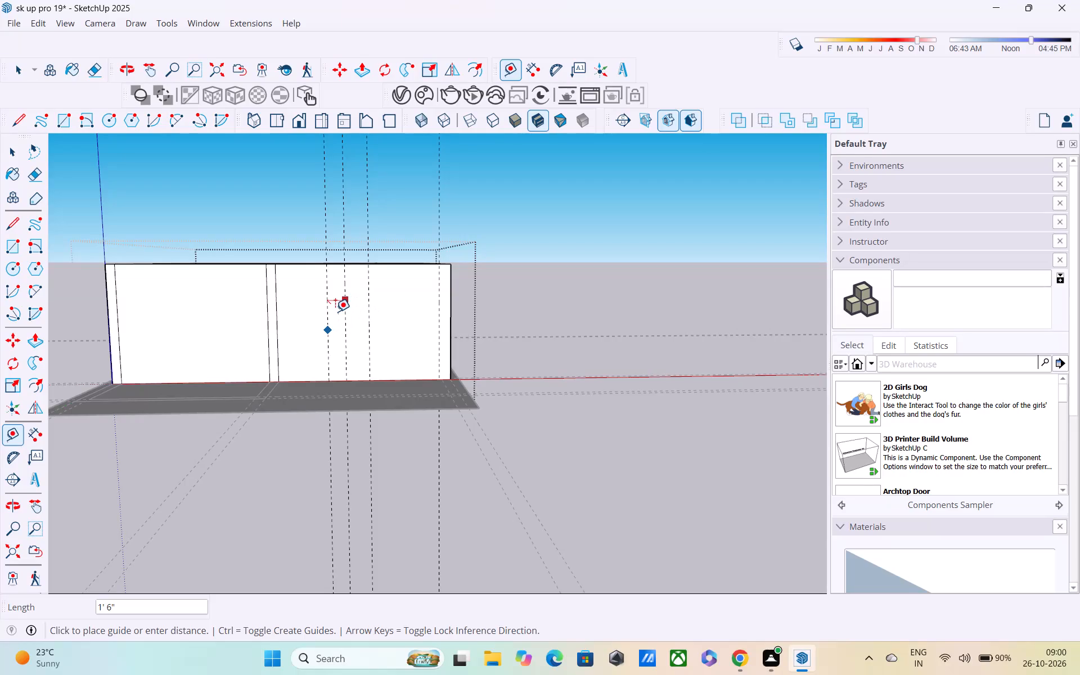
Place a vertical guide 3' to the left of the newest 2' guide on the front wall.
key(Escape)
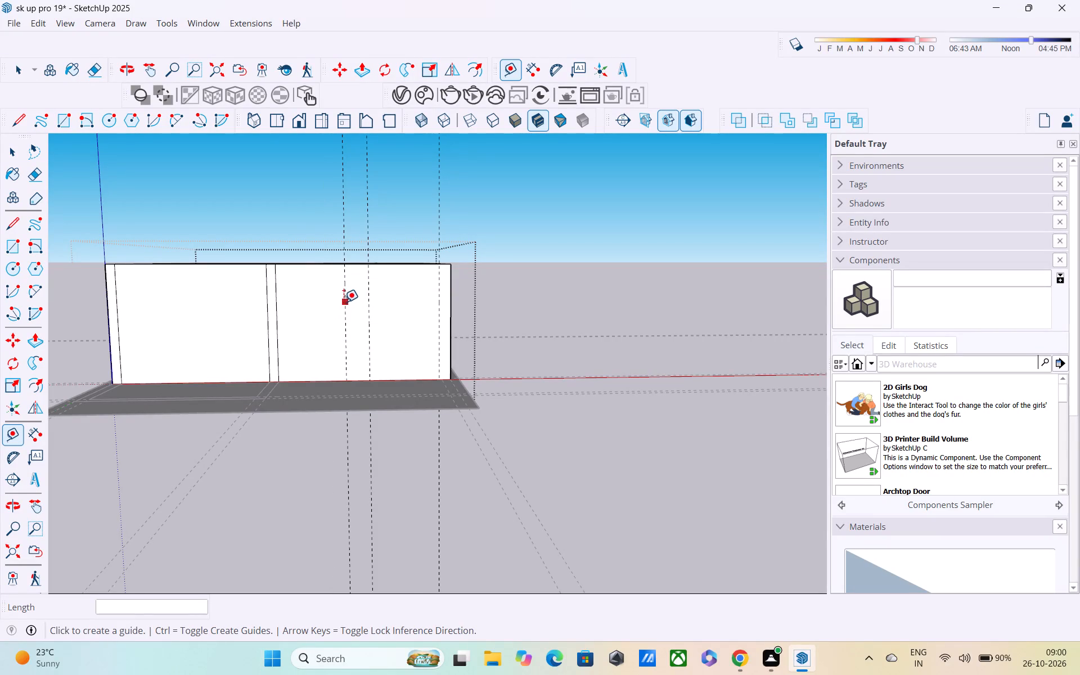
click(344, 302)
text(3')
key(Return)
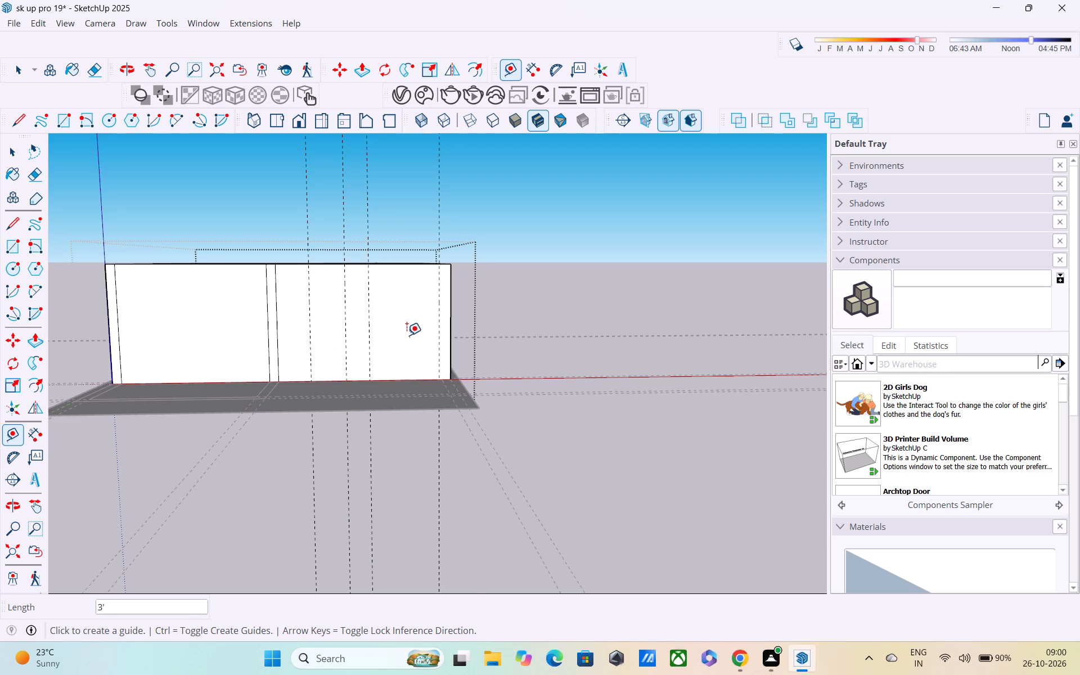
Place a horizontal guide 6" above the bottom edge of the front wall.
middle_drag(407, 337, 345, 321)
scroll(375, 298, up, 3)
middle_drag(389, 312, 404, 362)
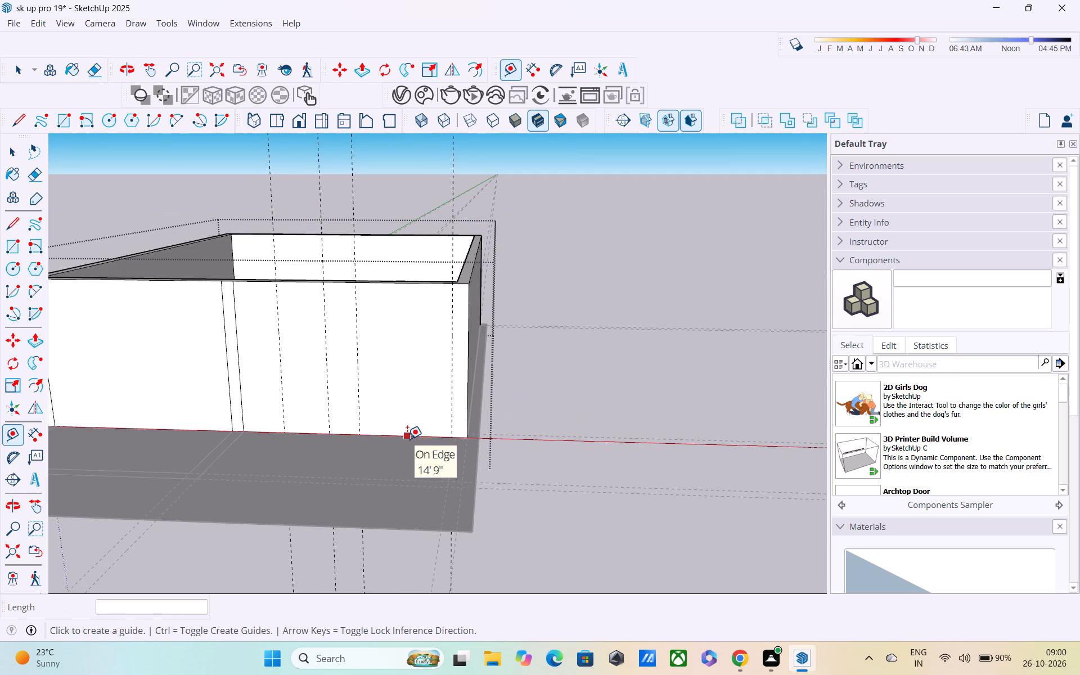
click(407, 439)
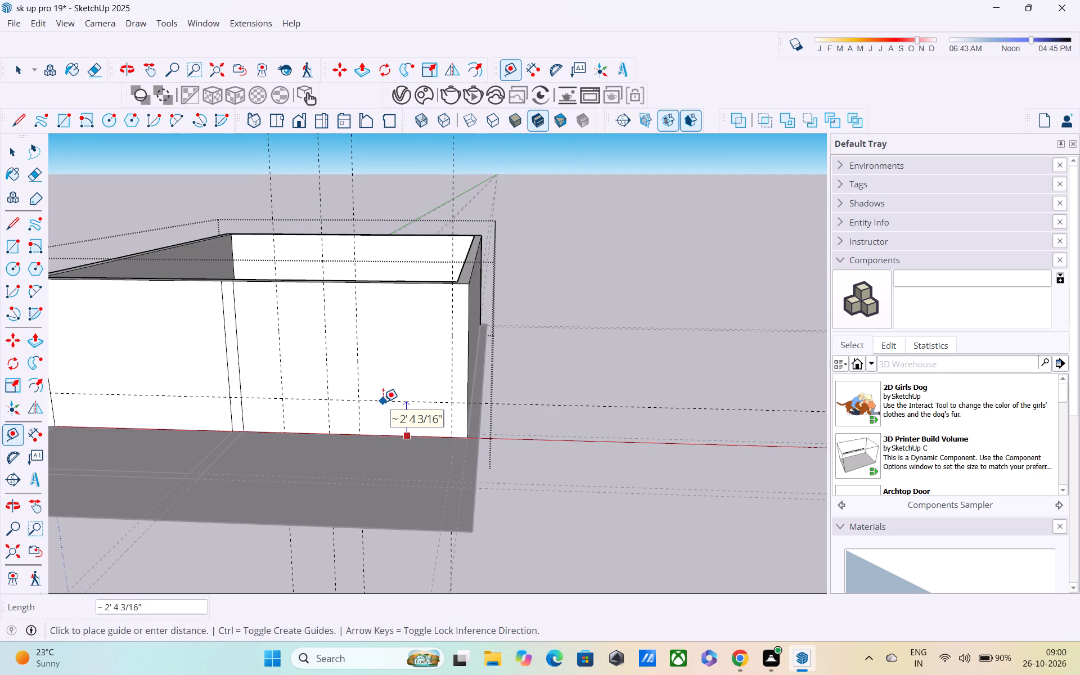
text(6")
key(Return)
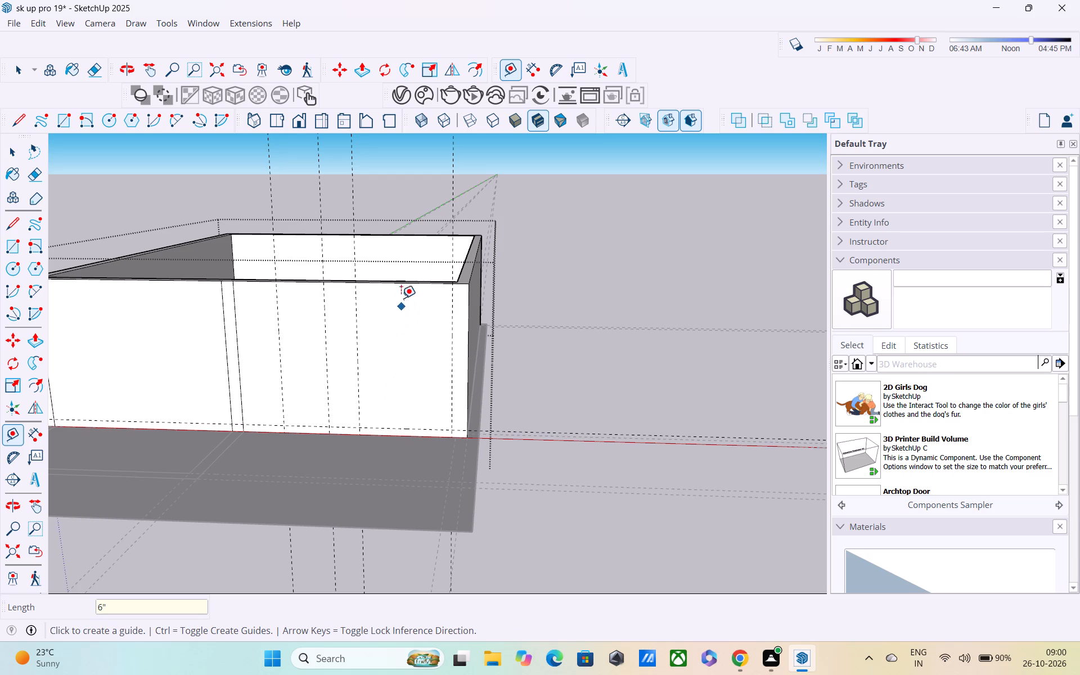
Place a horizontal guide 2' below the top edge of the front wall.
click(398, 284)
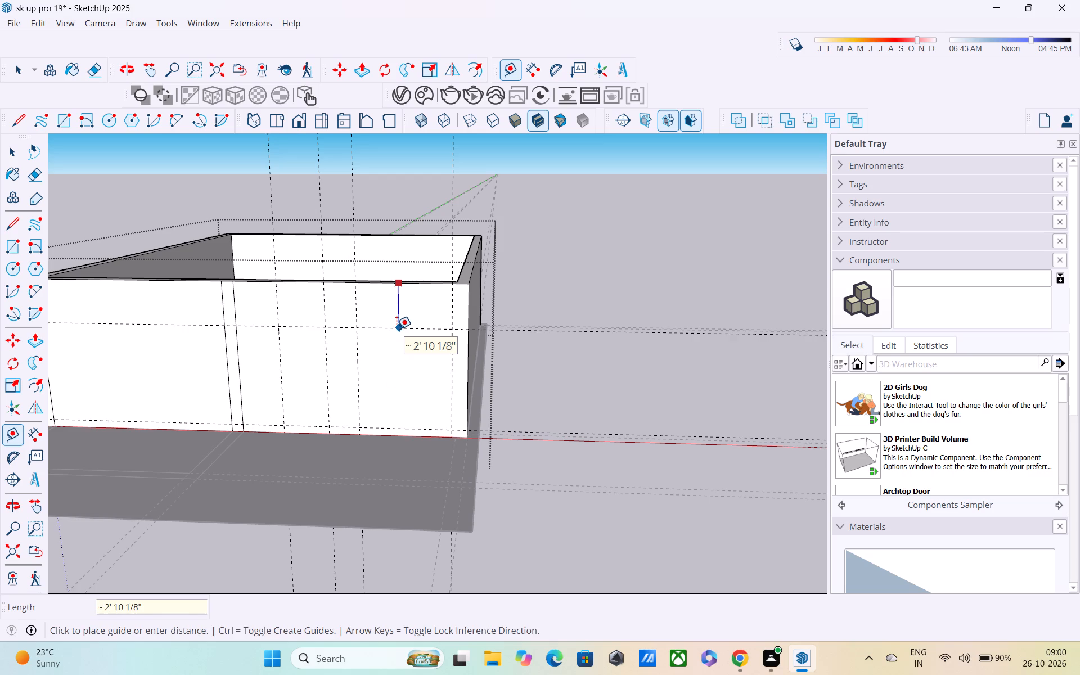
text(3')
key(Return)
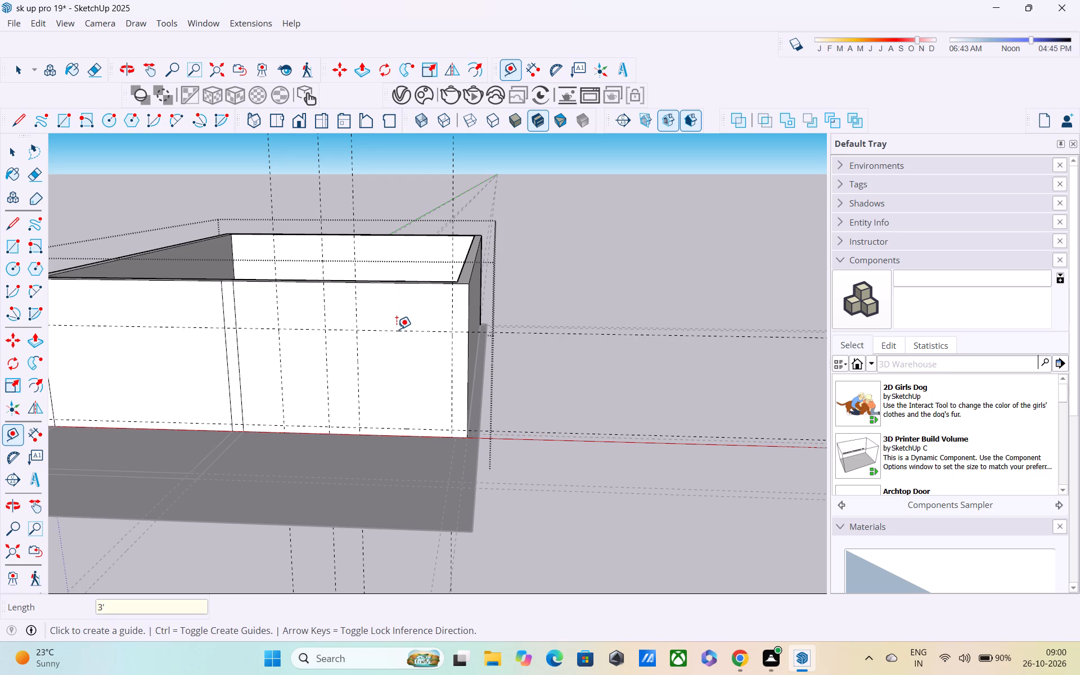
key(2)
key(apostrophe)
key(Return)
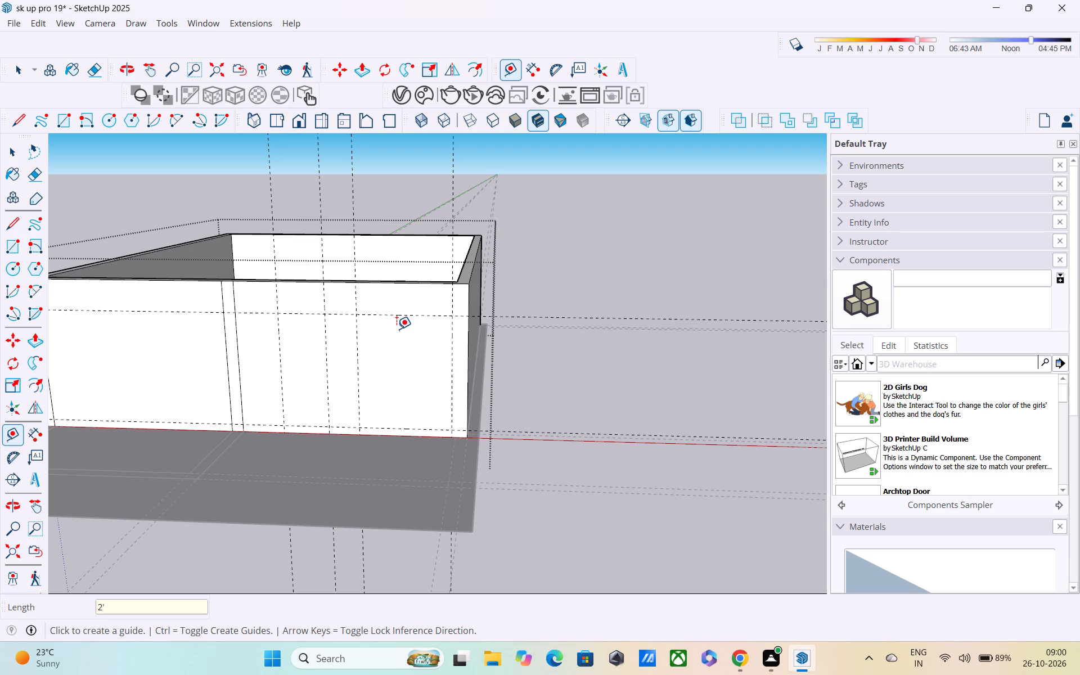
Place a horizontal guide 0.5' below the front wall's upper horizontal guide, and another 4' below that one.
scroll(415, 327, down, 2)
middle_drag(420, 311, 458, 221)
middle_drag(424, 304, 417, 357)
scroll(334, 296, up, 2)
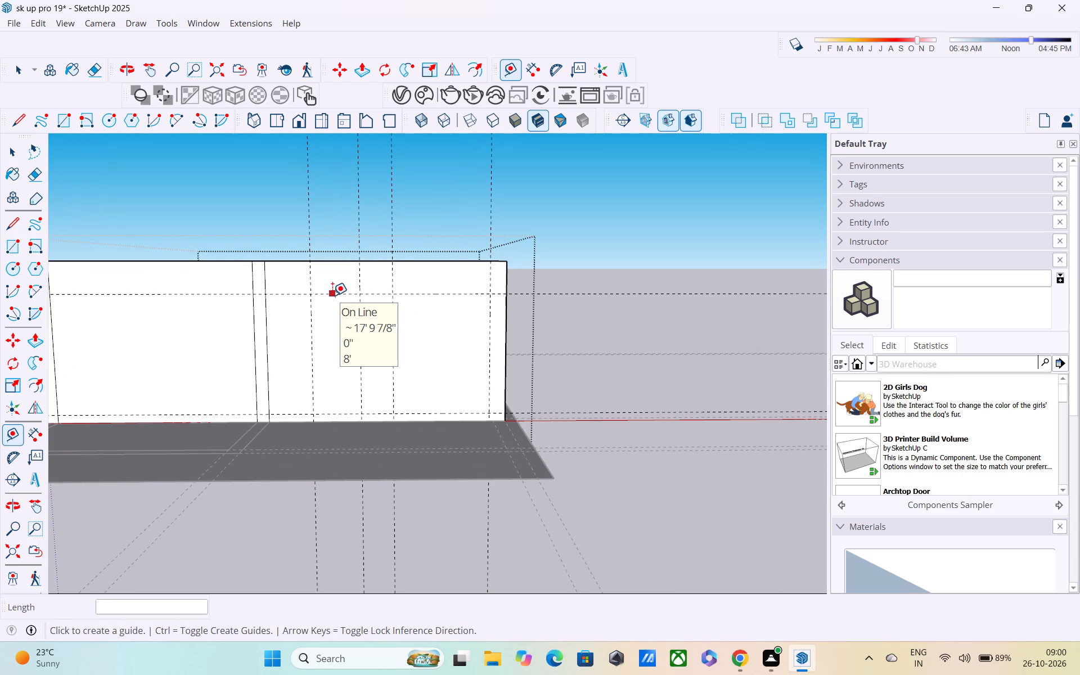
scroll(332, 295, up, 1)
click(332, 295)
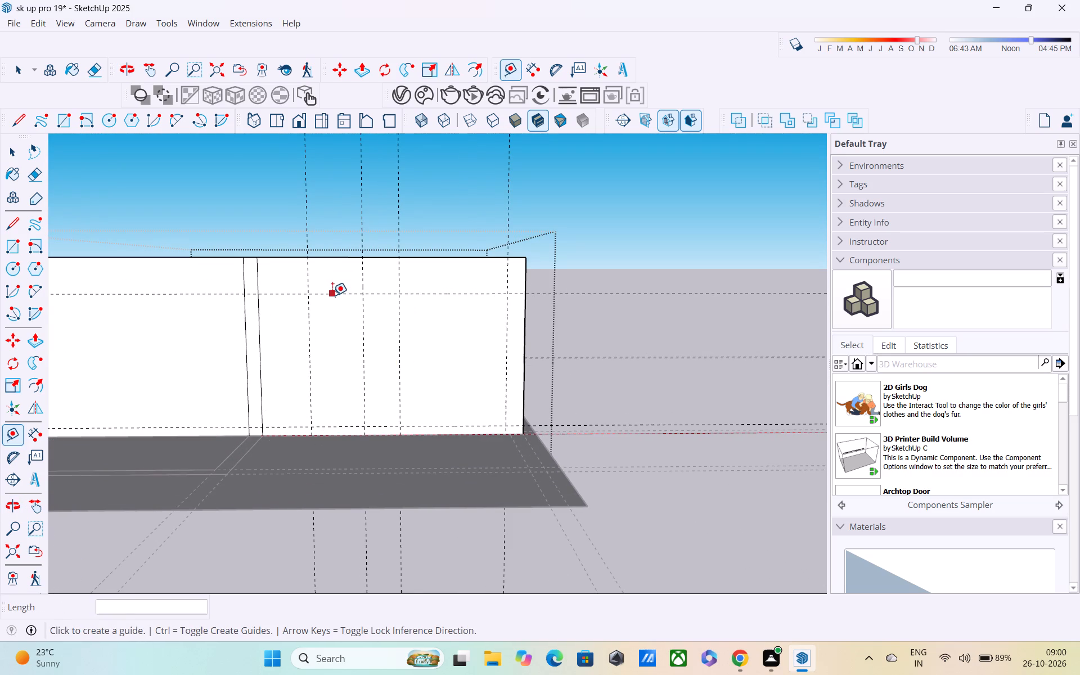
text(0.5')
key(Return)
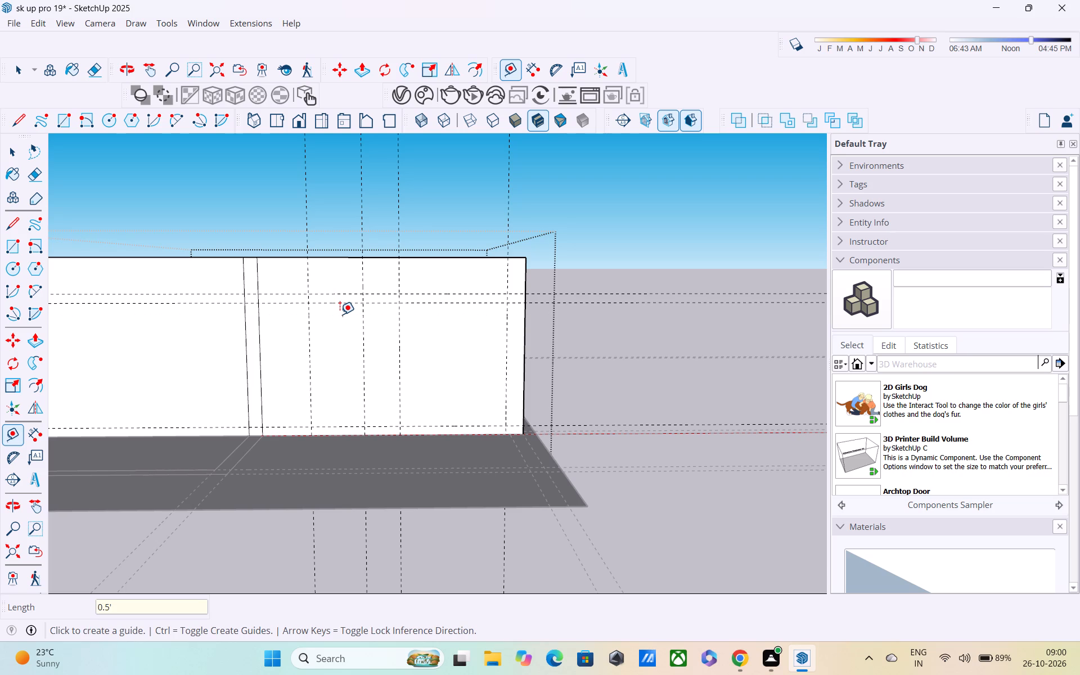
scroll(340, 301, down, 2)
click(343, 303)
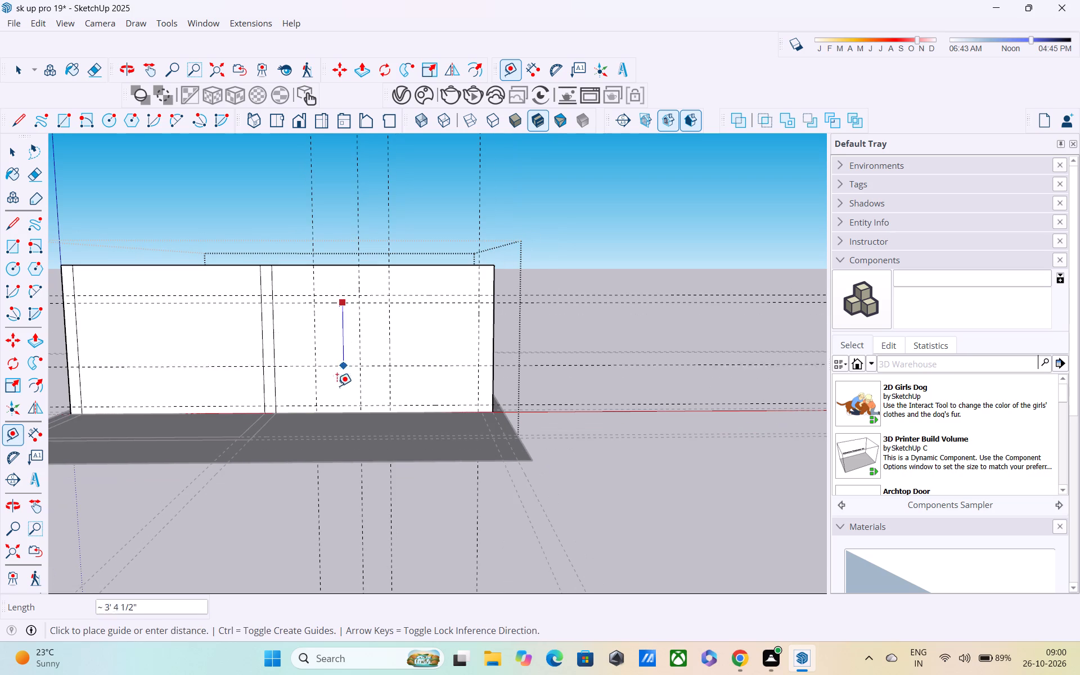
text(4')
key(Return)
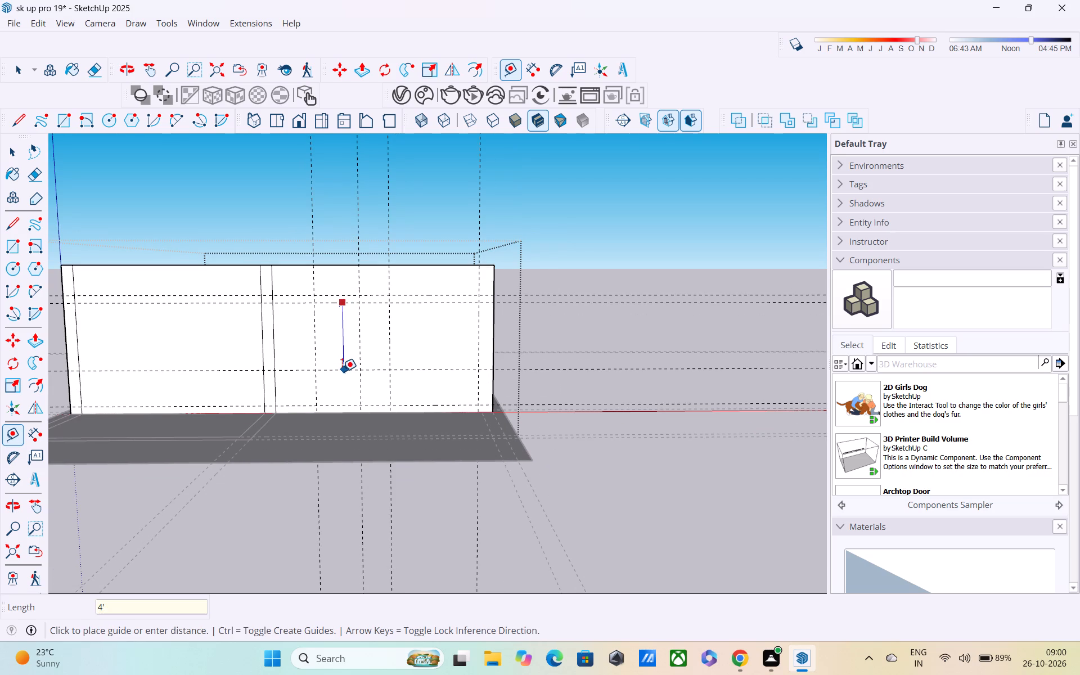
Measure the height between the front wall's lowest horizontal guide and the horizontal guide above it.
scroll(342, 371, down, 1)
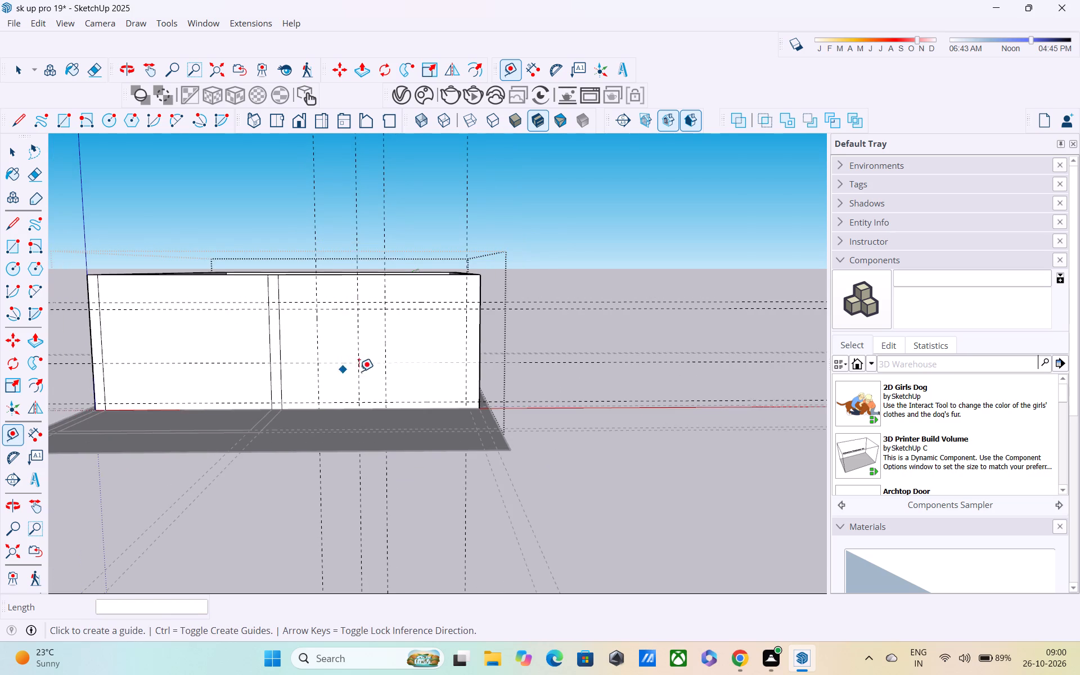
middle_drag(367, 371, 368, 314)
middle_click(339, 525)
middle_drag(352, 367, 350, 431)
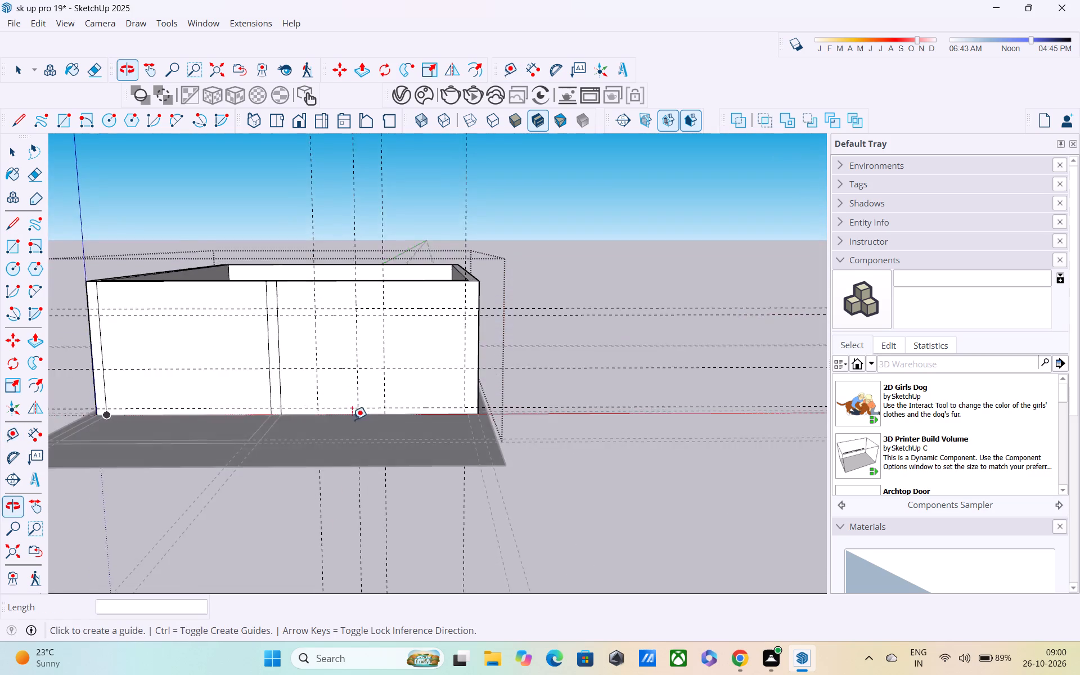
scroll(352, 420, up, 4)
click(358, 401)
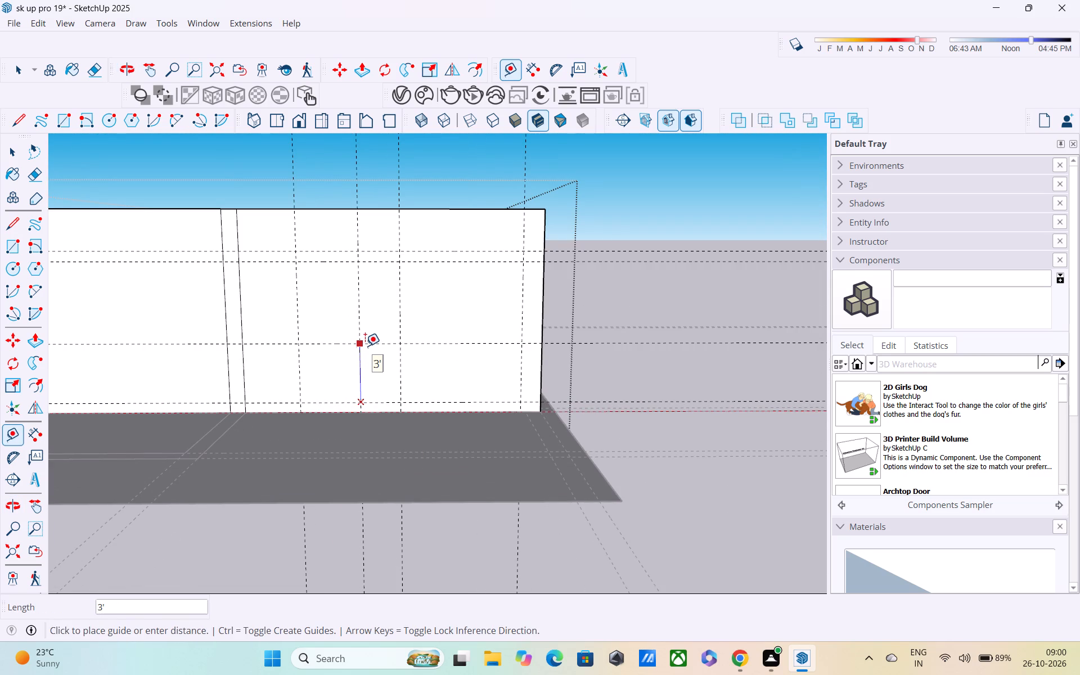
key(Escape)
middle_drag(375, 373, 377, 314)
key(space)
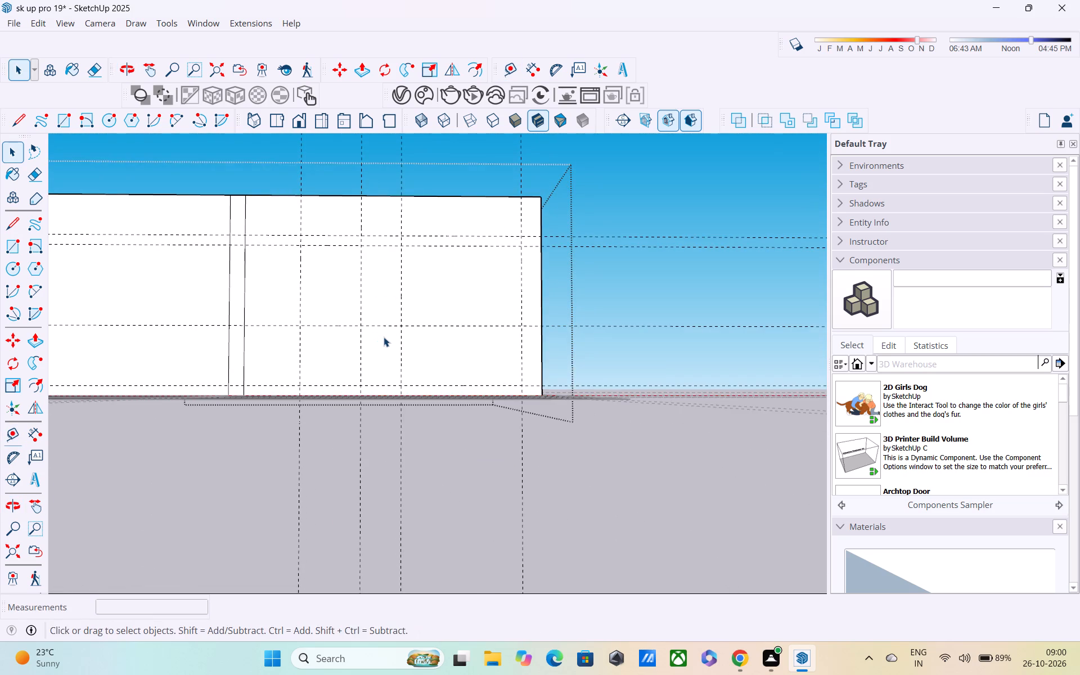
Draw a 3' by 4' window rectangle on the front wall between the two left vertical guides, snapping to the guide intersections.
scroll(385, 334, down, 3)
middle_drag(388, 335, 397, 366)
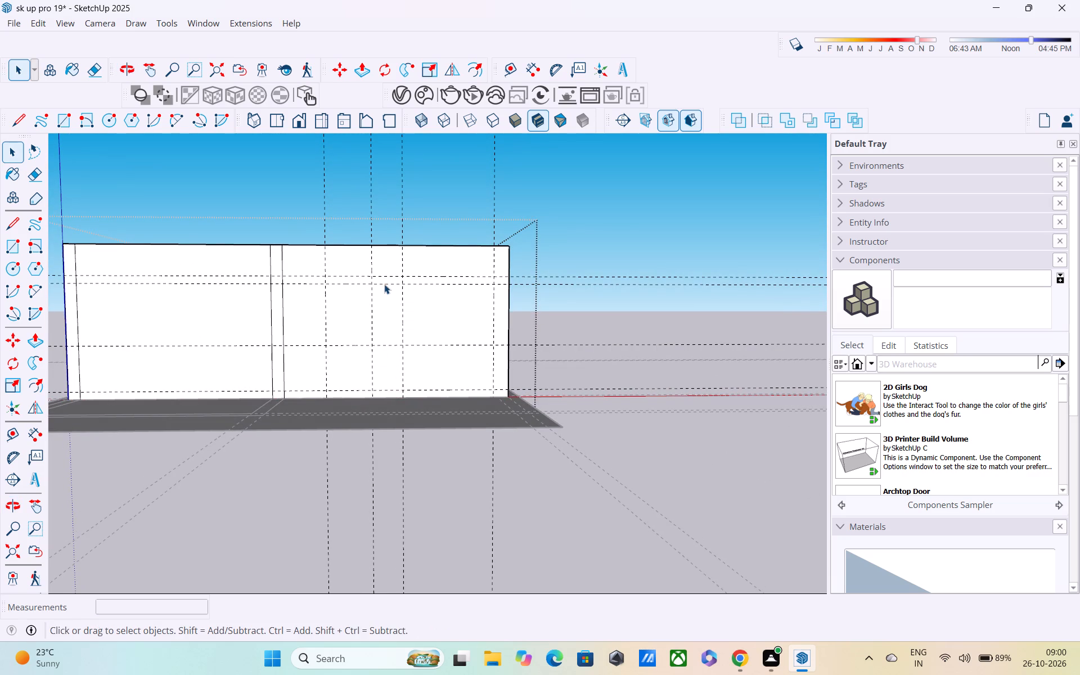
key(r)
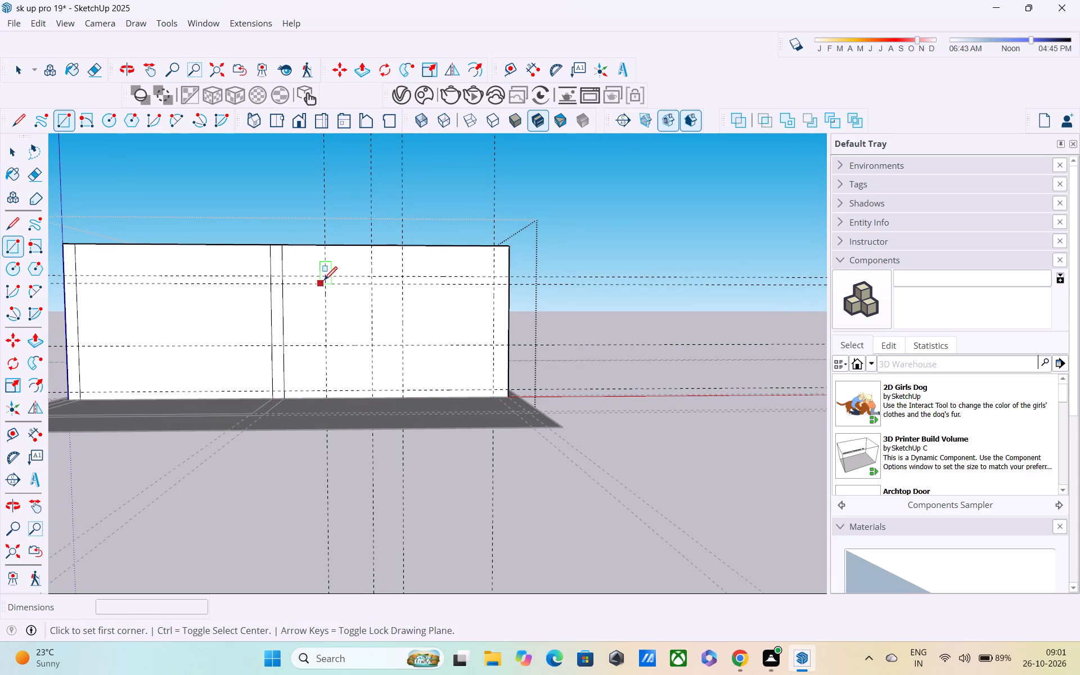
click(327, 283)
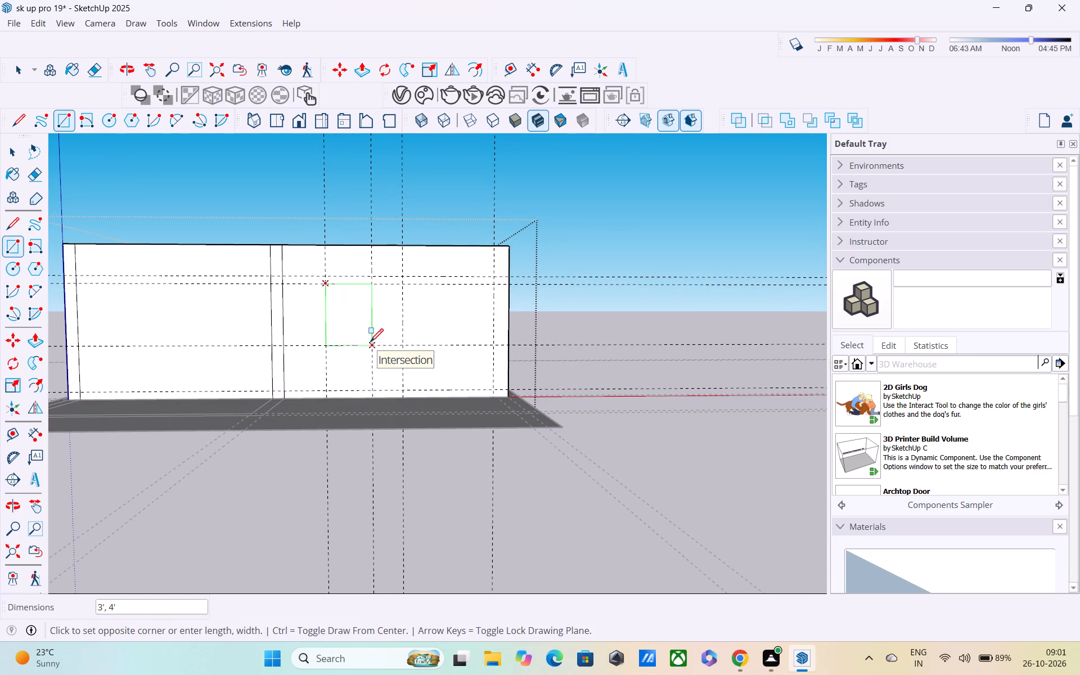
click(370, 343)
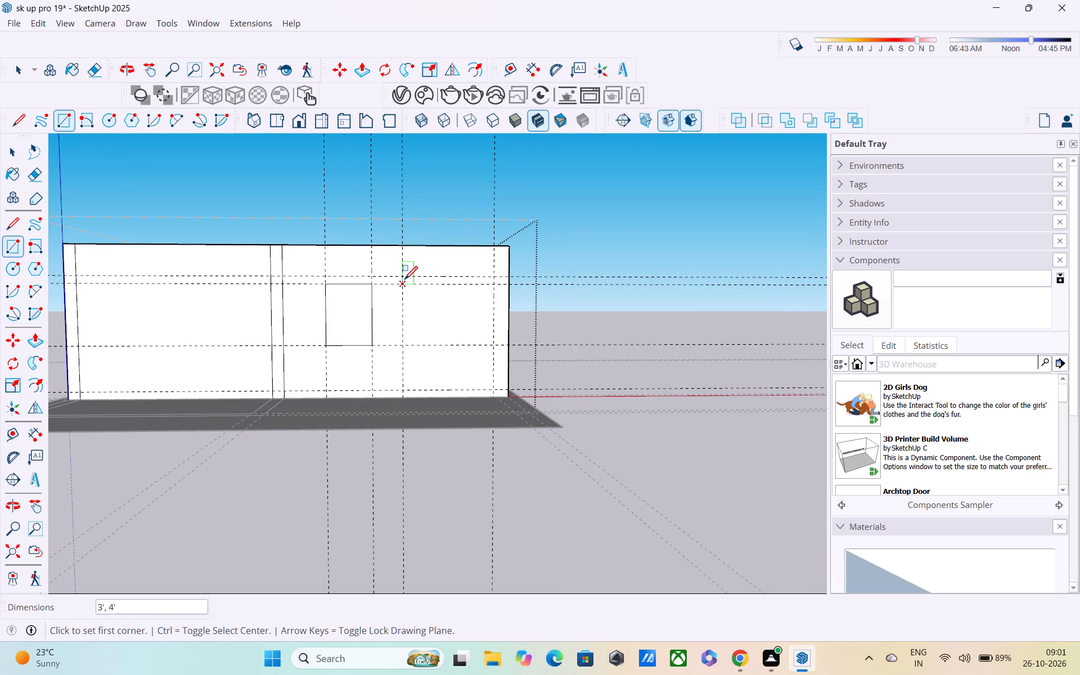
Draw the larger opening's rectangle, 7' 6" high, between the two right vertical guides, from the topmost horizontal guide to the lowest.
click(404, 279)
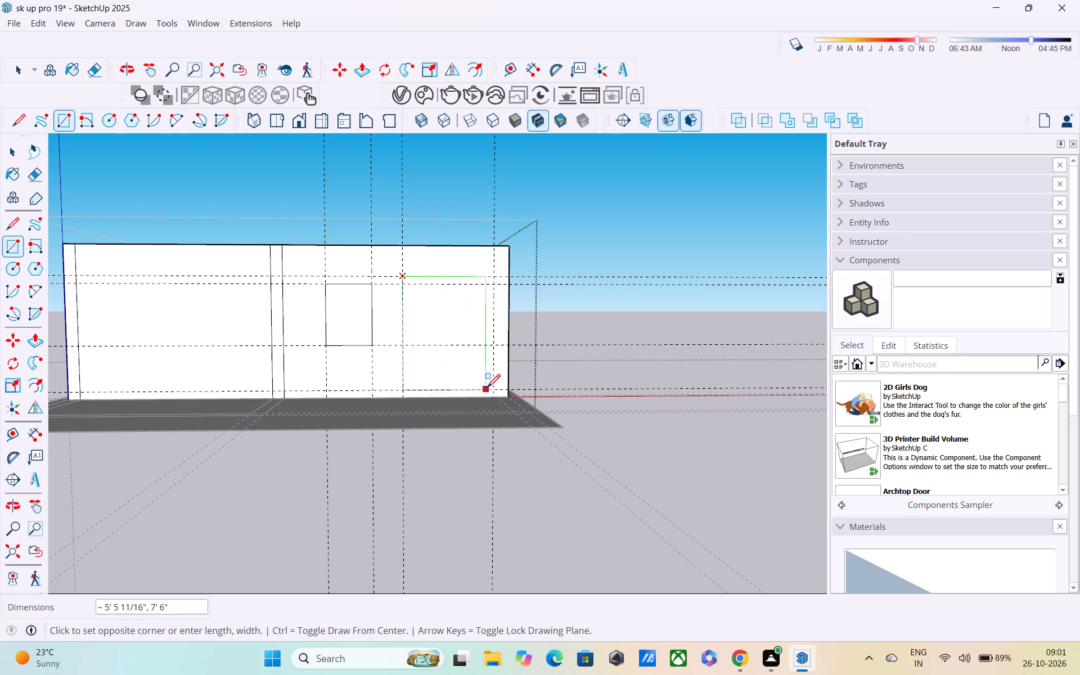
click(492, 389)
key(space)
Delete the horizontal guides that lay out the front wall's openings.
scroll(581, 364, down, 7)
middle_drag(549, 350, 539, 351)
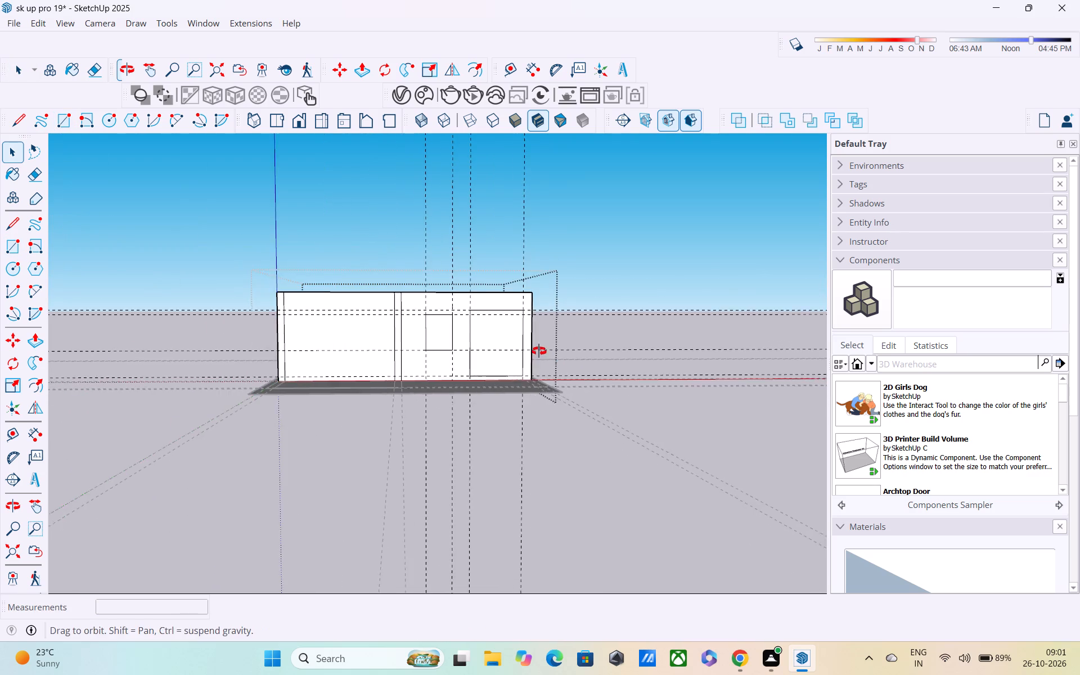
middle_drag(539, 351, 407, 404)
scroll(700, 297, down, 4)
middle_drag(690, 309, 687, 285)
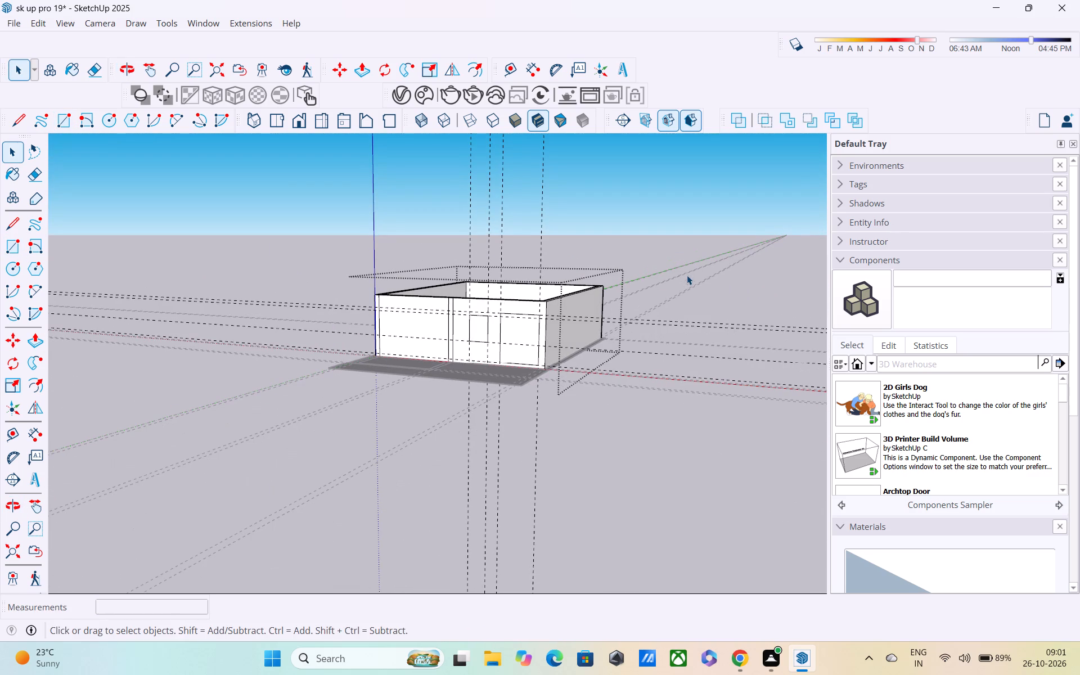
shift+middle_drag(686, 286, 650, 254)
shift+middle_drag(647, 251, 677, 286)
drag(719, 285, 672, 465)
key(Delete)
Delete the vertical guides that lay out the front wall's openings.
scroll(514, 387, down, 3)
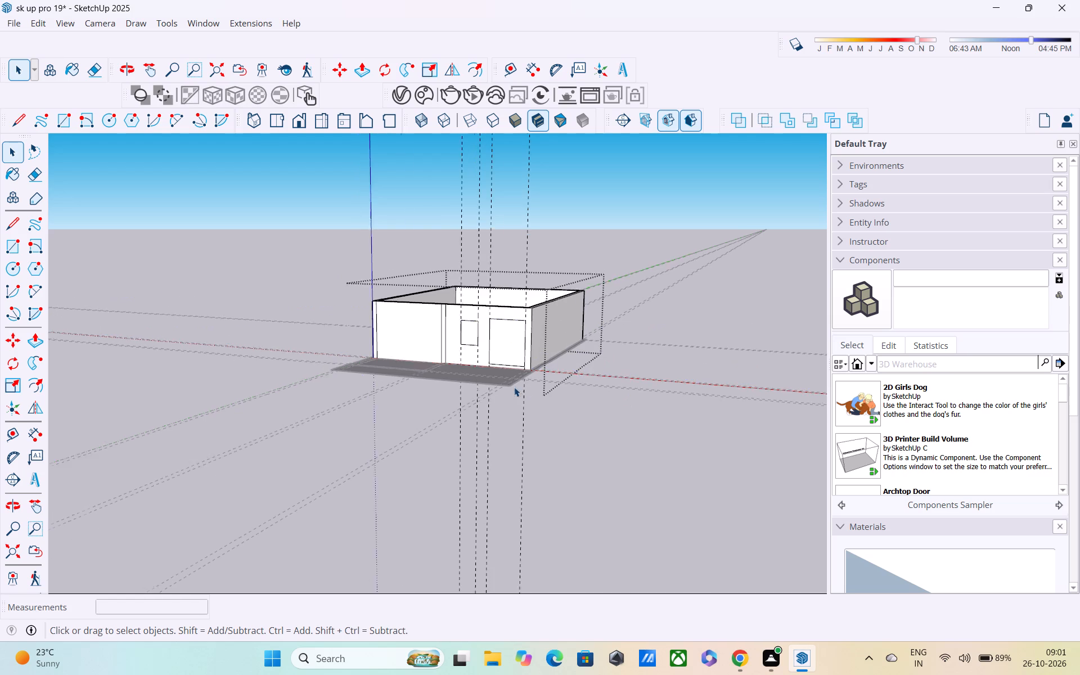
scroll(514, 387, down, 2)
middle_drag(515, 386, 601, 317)
shift+middle_drag(605, 352, 624, 289)
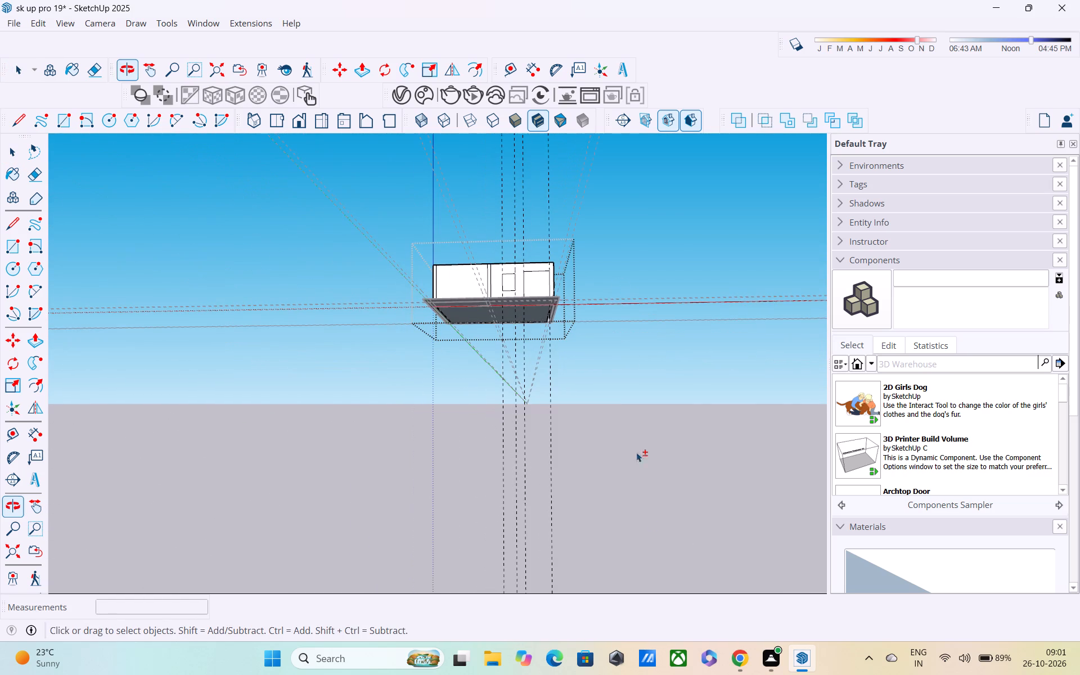
drag(634, 484, 372, 578)
key(Delete)
Push the larger rectangle 9" through the front wall to cut the opening near its right corner.
scroll(348, 514, down, 5)
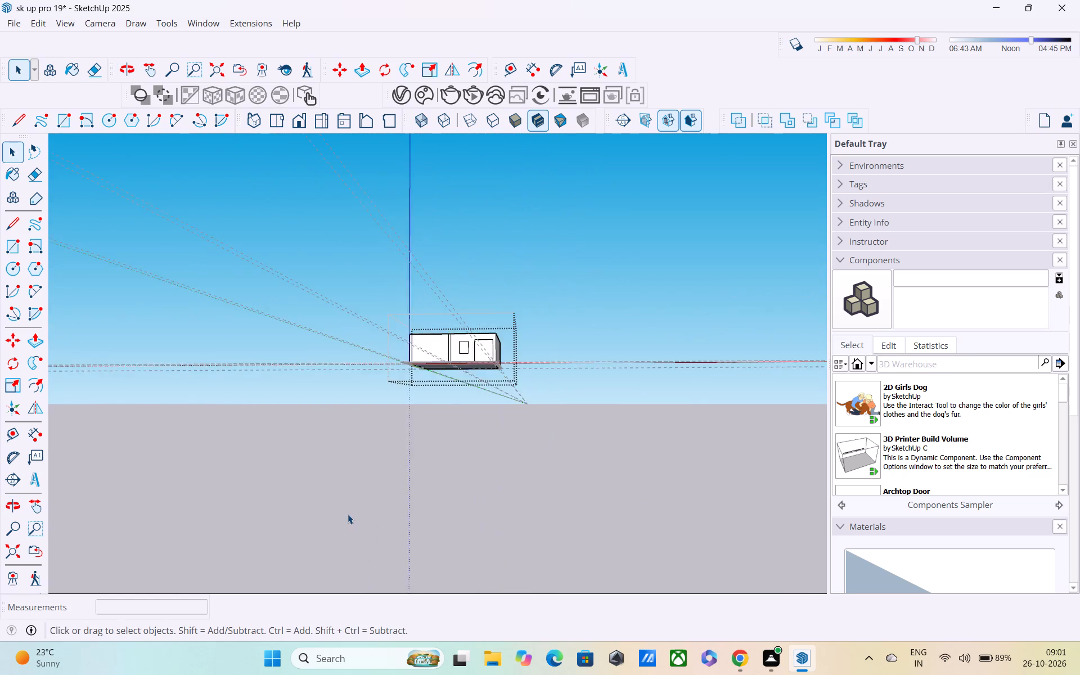
middle_drag(447, 407, 478, 523)
scroll(478, 353, up, 4)
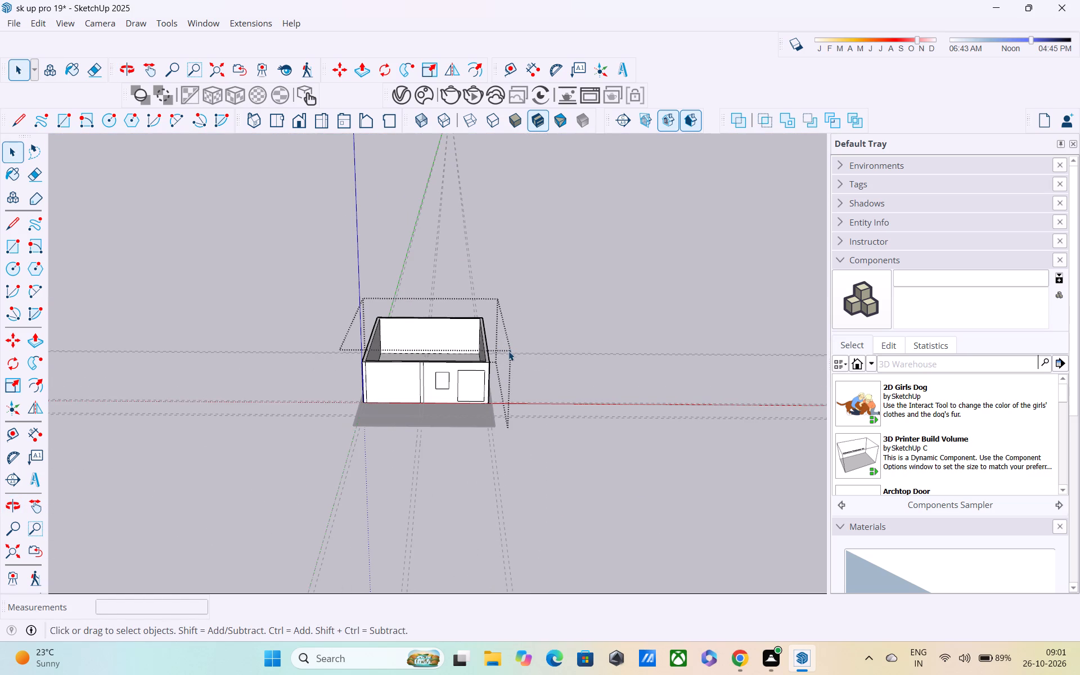
key(p)
scroll(502, 351, up, 4)
middle_drag(448, 421, 449, 349)
scroll(452, 418, up, 4)
middle_drag(465, 383, 448, 384)
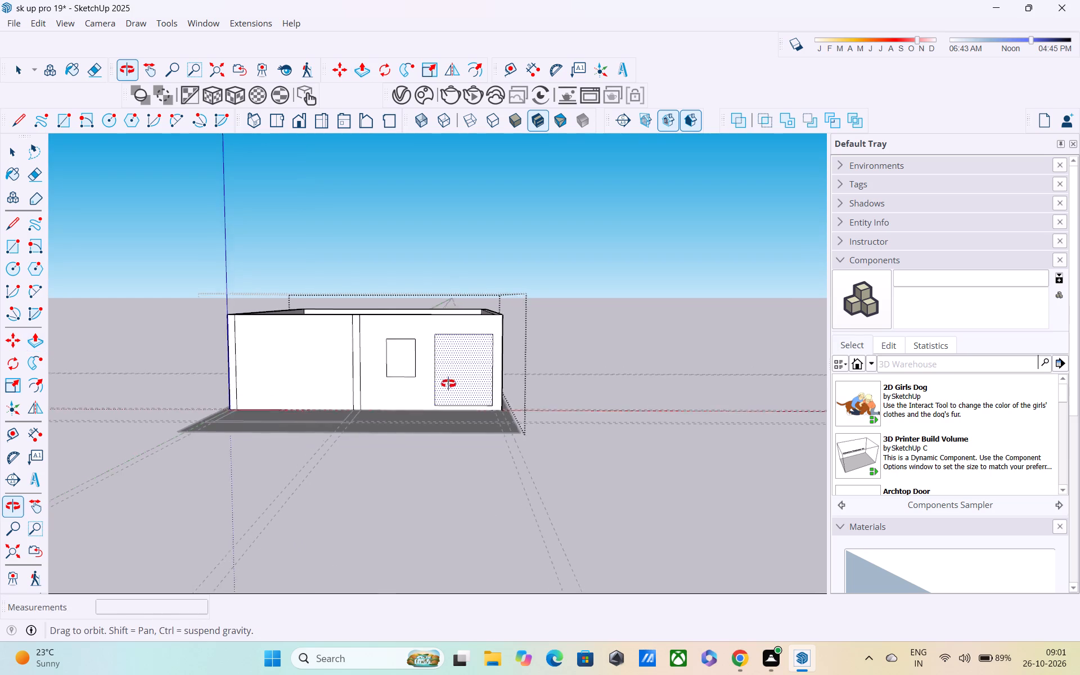
middle_drag(448, 384, 429, 388)
scroll(447, 380, up, 10)
middle_drag(444, 376, 394, 408)
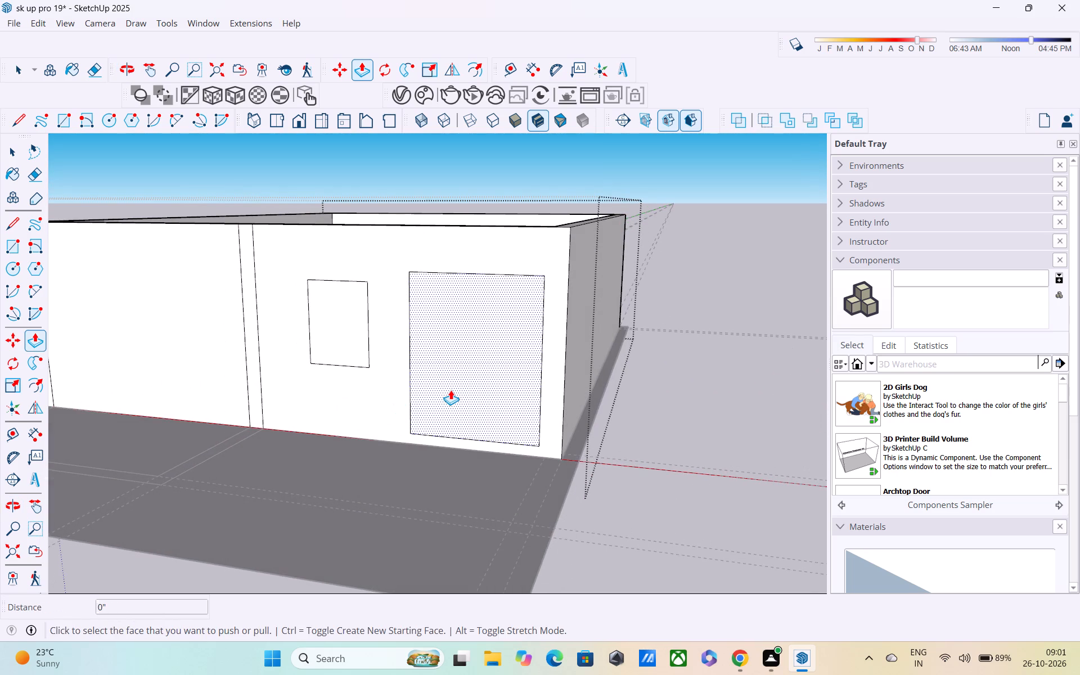
click(451, 390)
click(501, 331)
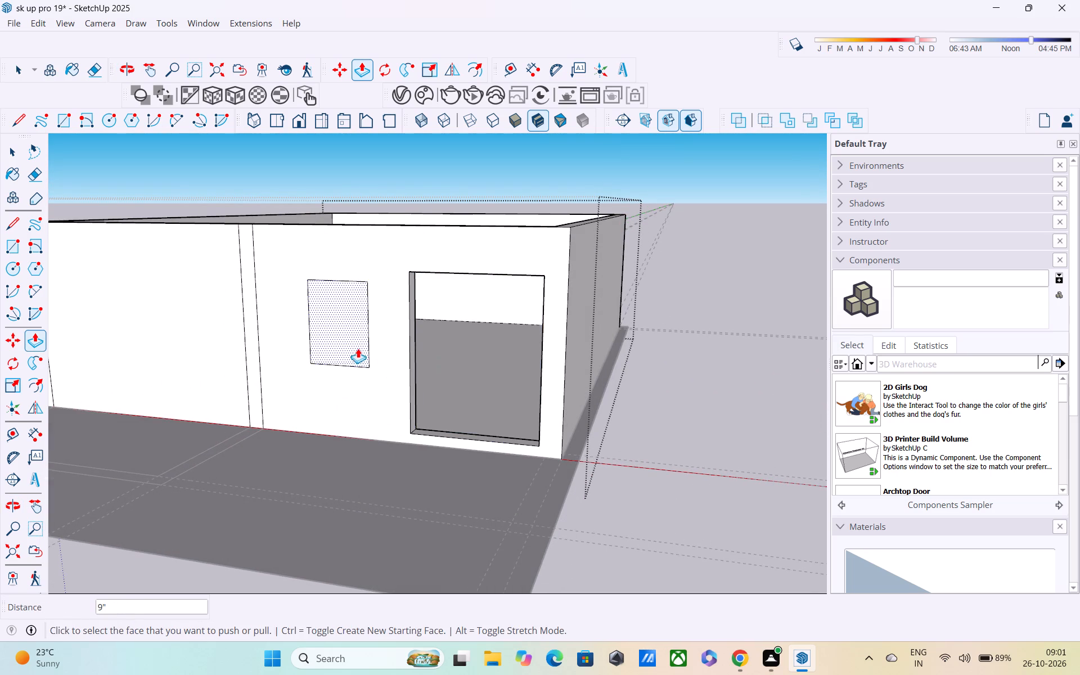
Push the smaller rectangle 9" through the front wall to cut the window opening.
click(354, 344)
click(358, 313)
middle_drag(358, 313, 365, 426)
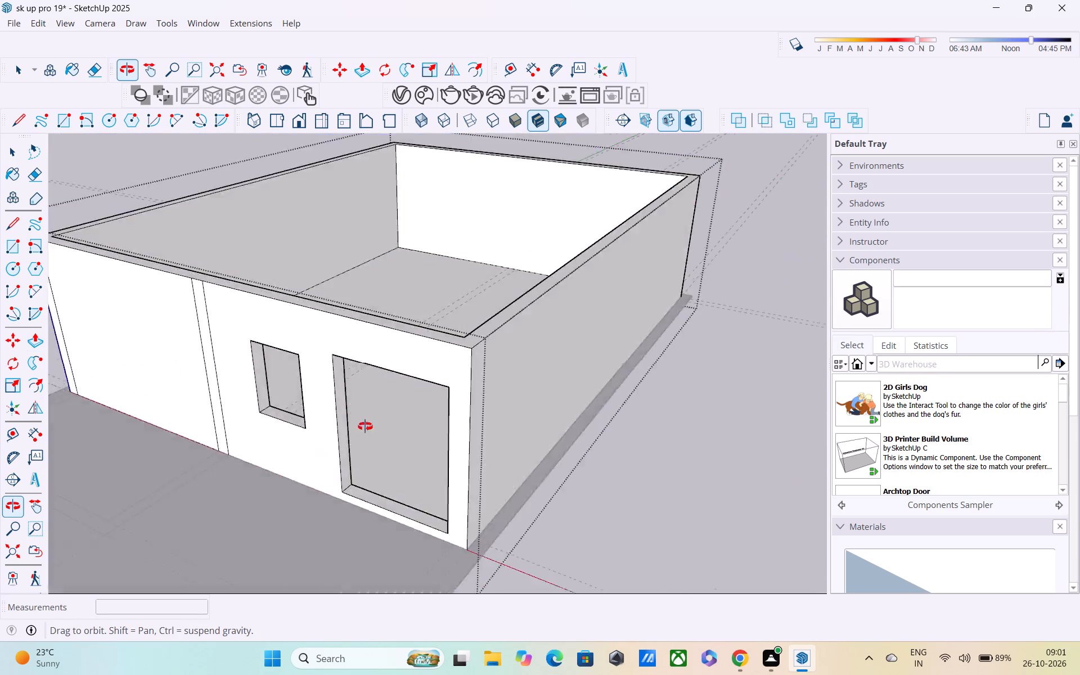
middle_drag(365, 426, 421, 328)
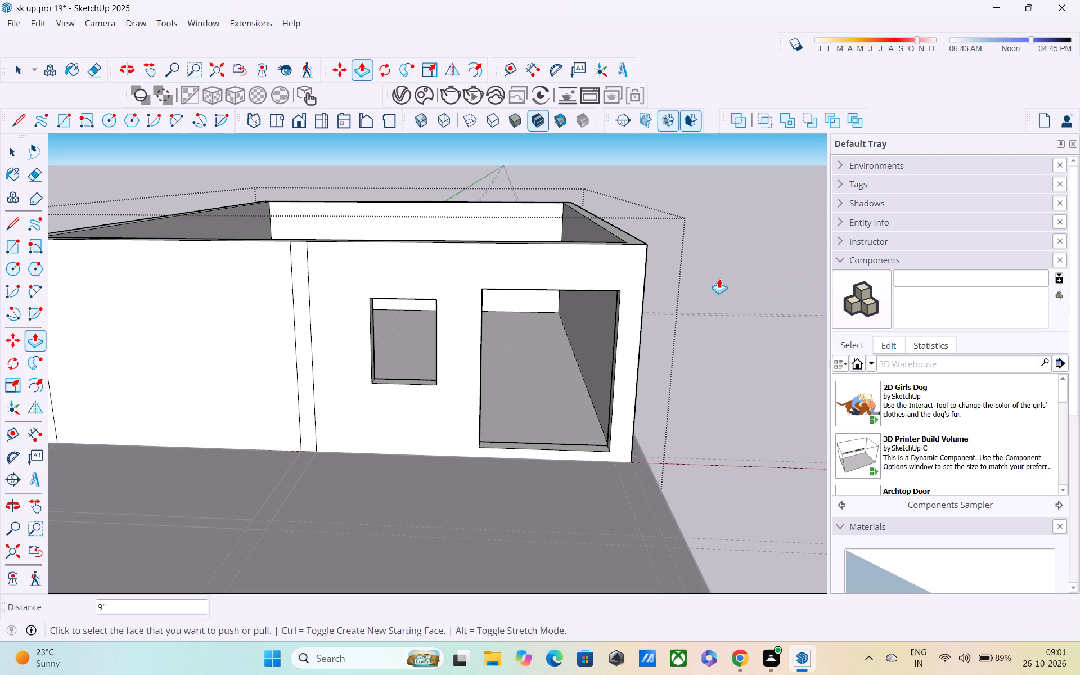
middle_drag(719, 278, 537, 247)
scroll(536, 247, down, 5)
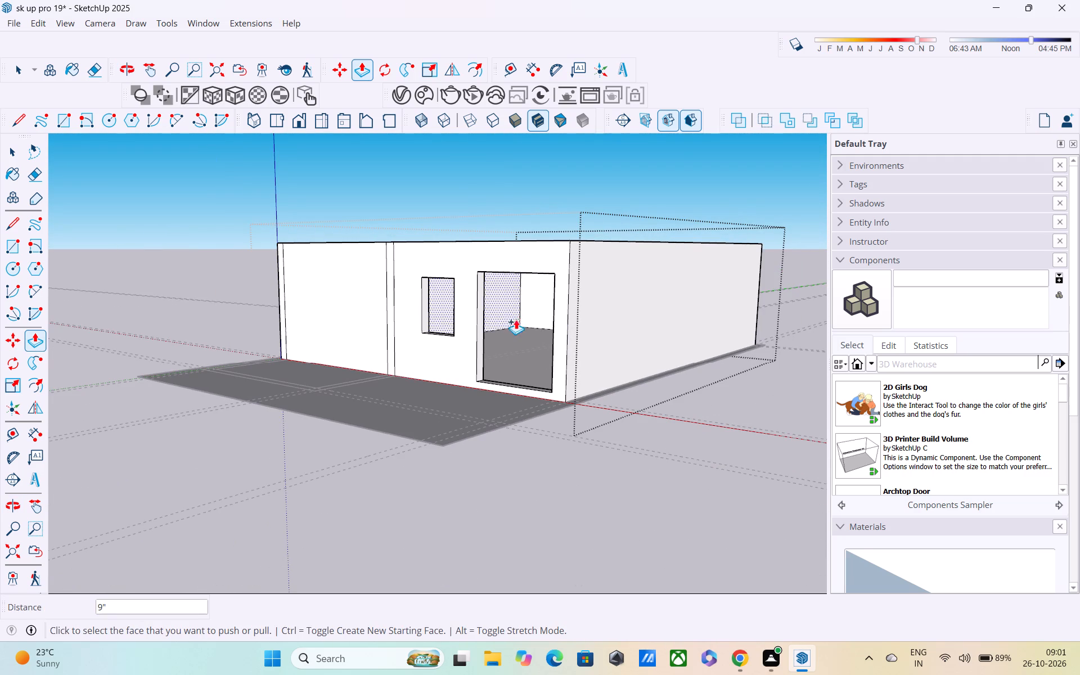
Undo the two 9" pushes that cut the openings through the front wall.
key(ctrl+z)
key(ctrl+z)
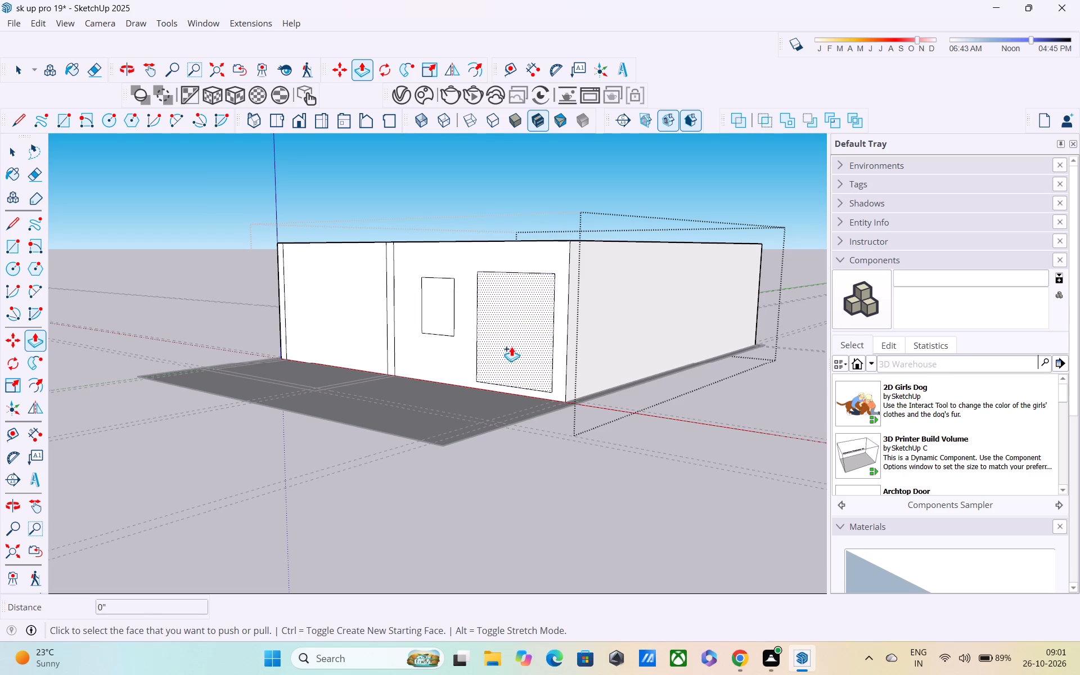
Offset the outline of the larger front-wall rectangle 6" inward to form a door frame border.
key(space)
middle_drag(561, 352, 727, 367)
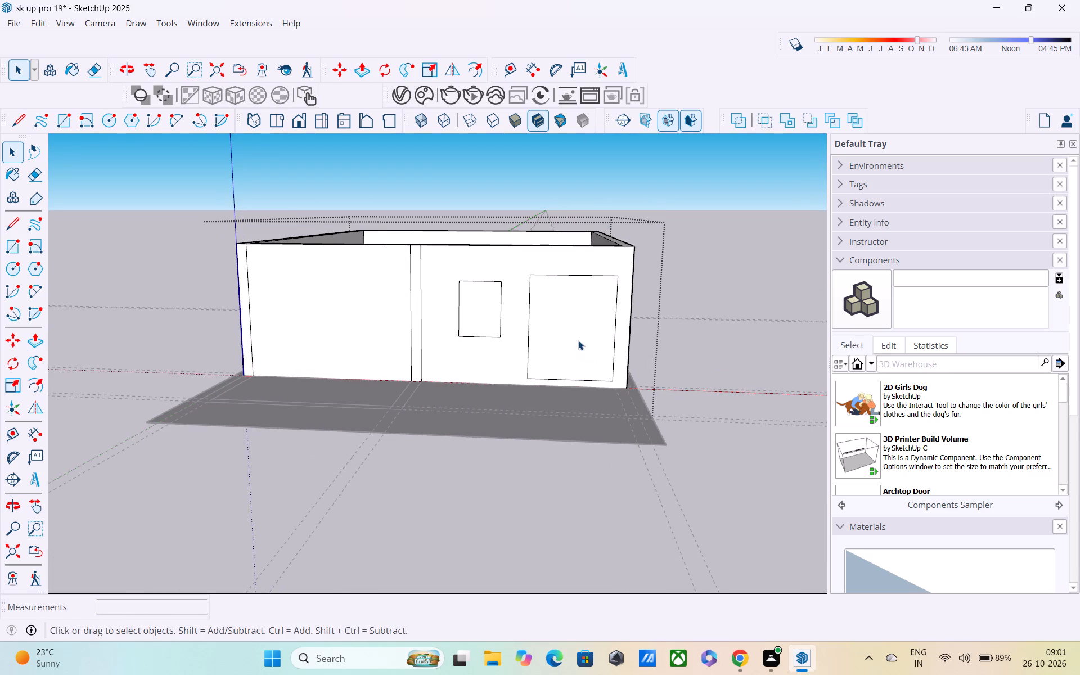
key(t)
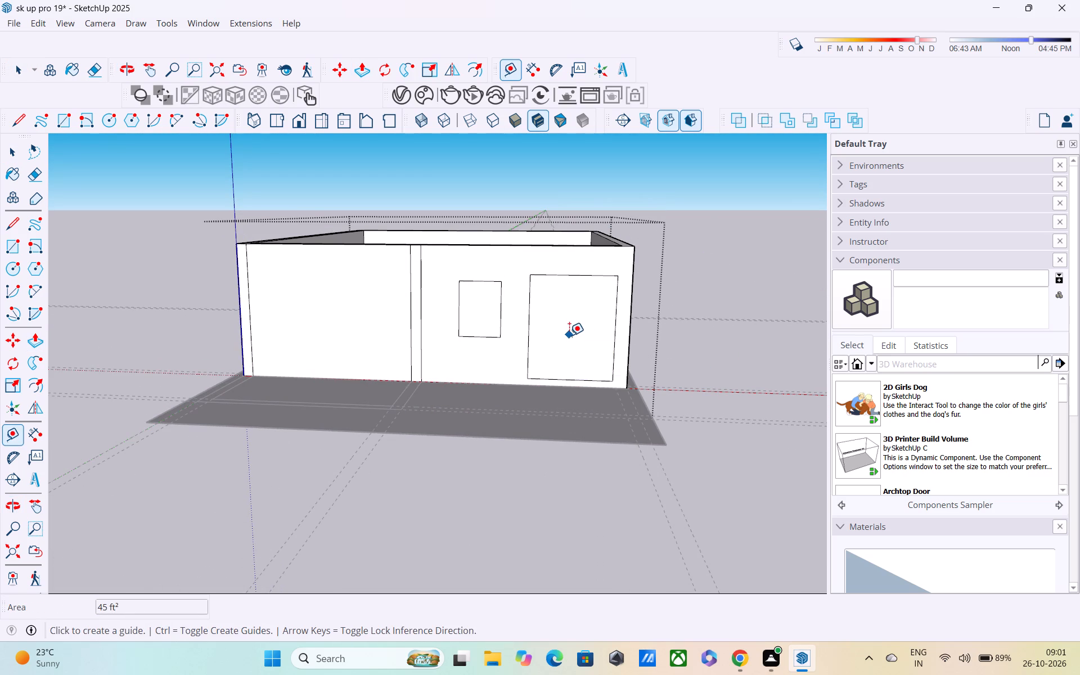
key(space)
text(f)
click(569, 336)
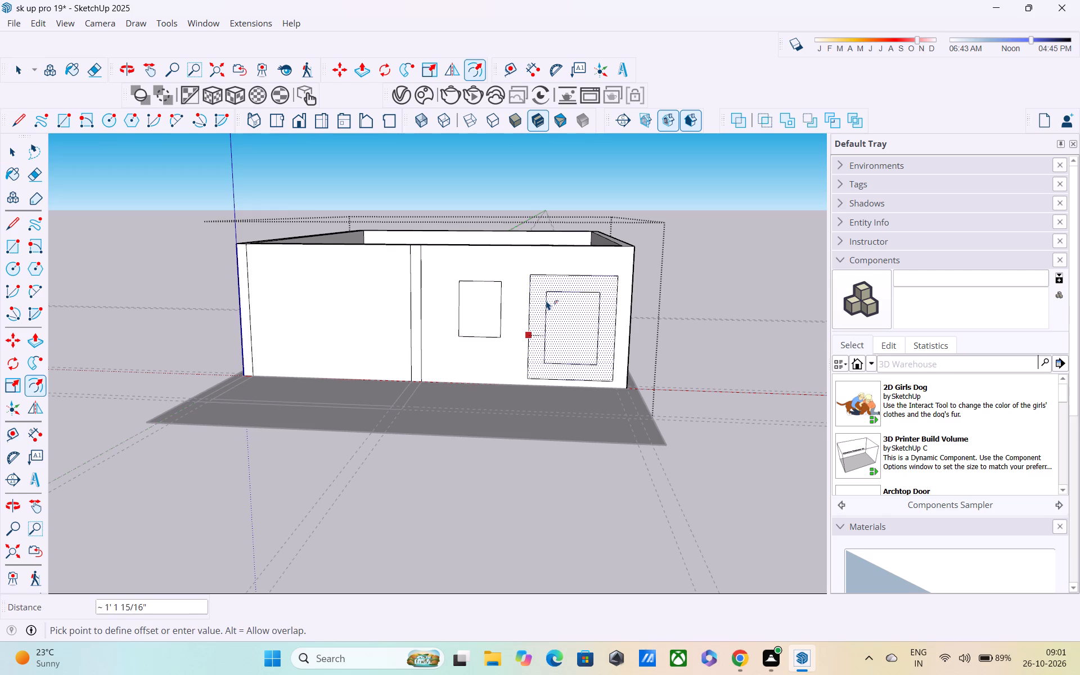
text(4")
key(Return)
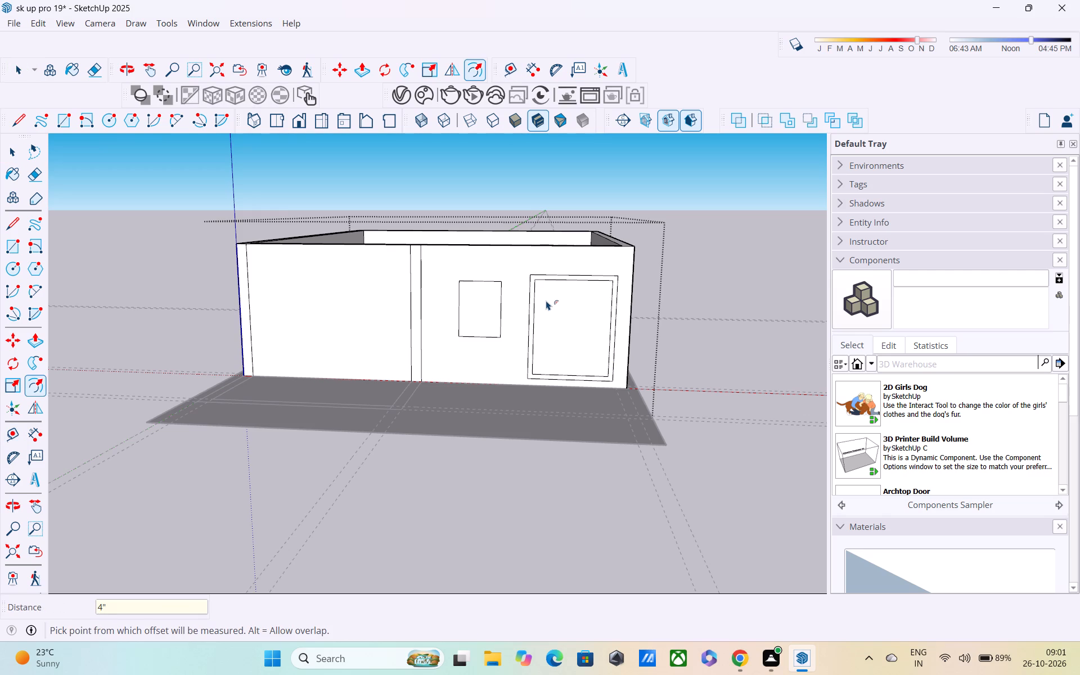
text(5")
key(Return)
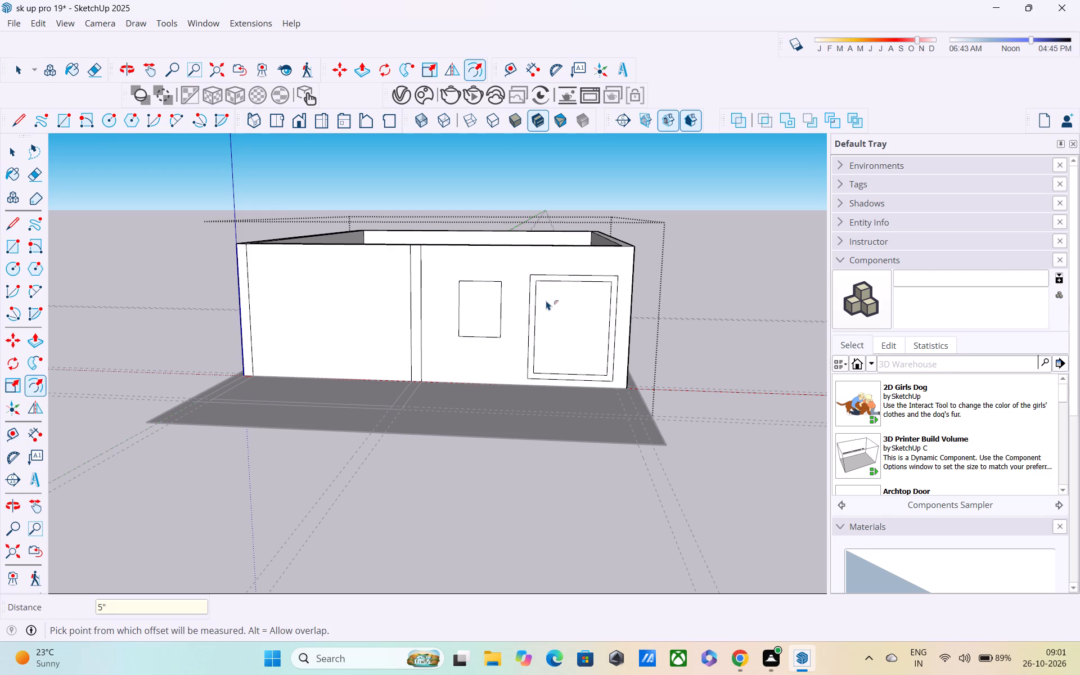
text(6")
key(Return)
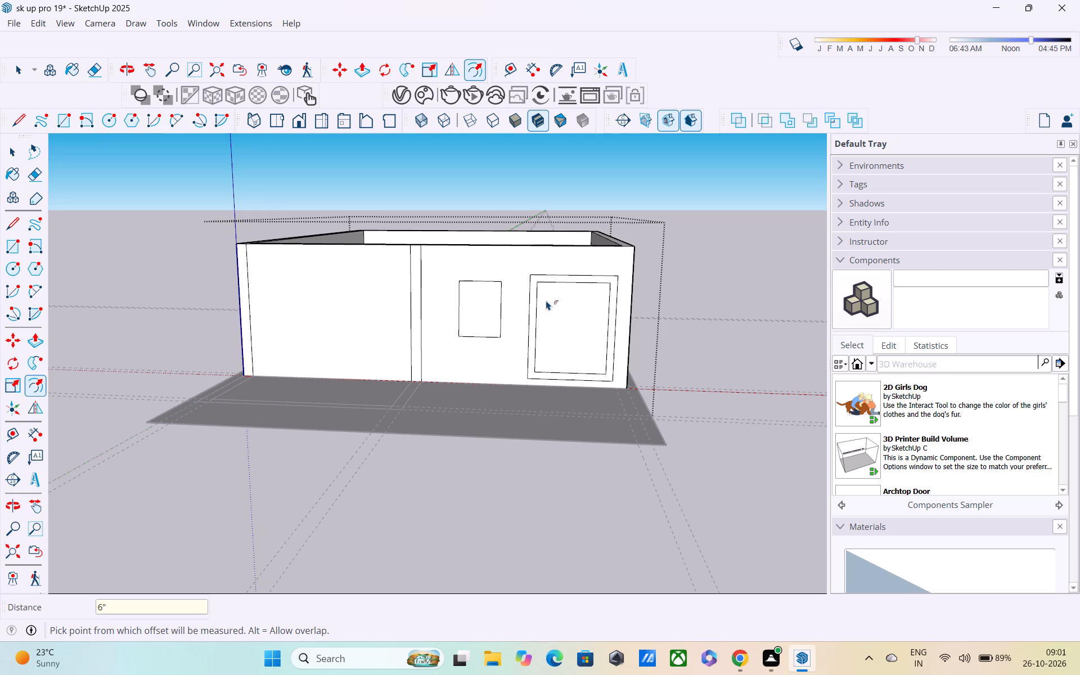
Draw a 6'6" vertical centre line from the midpoint of the inner rectangle's top edge down to its bottom edge.
key(l)
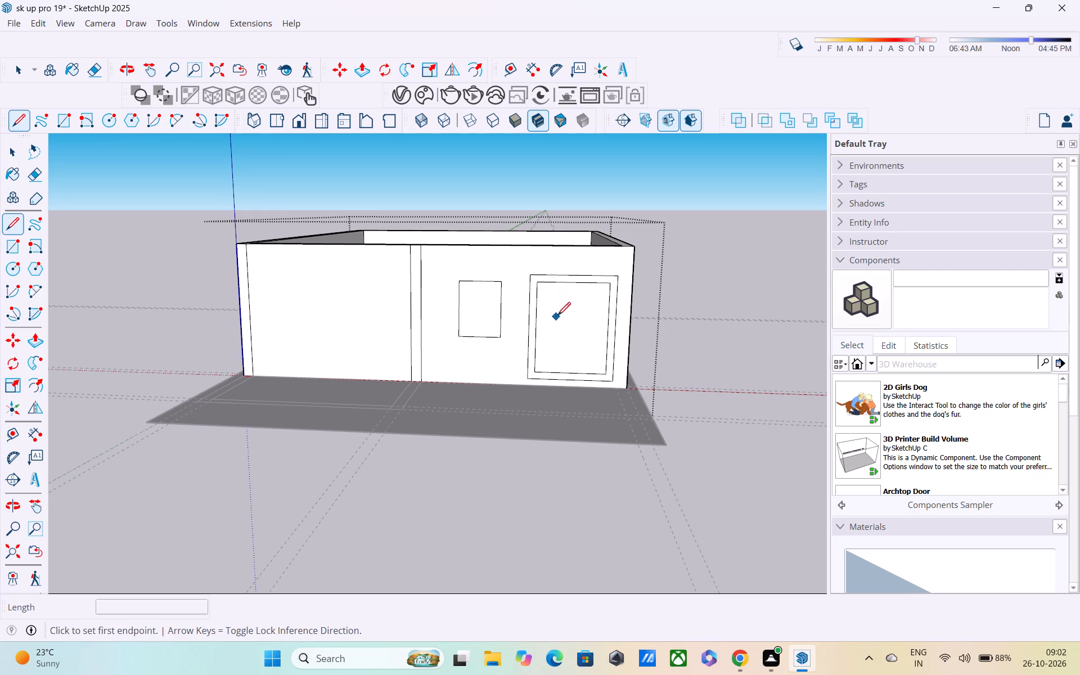
click(575, 281)
click(574, 373)
key(space)
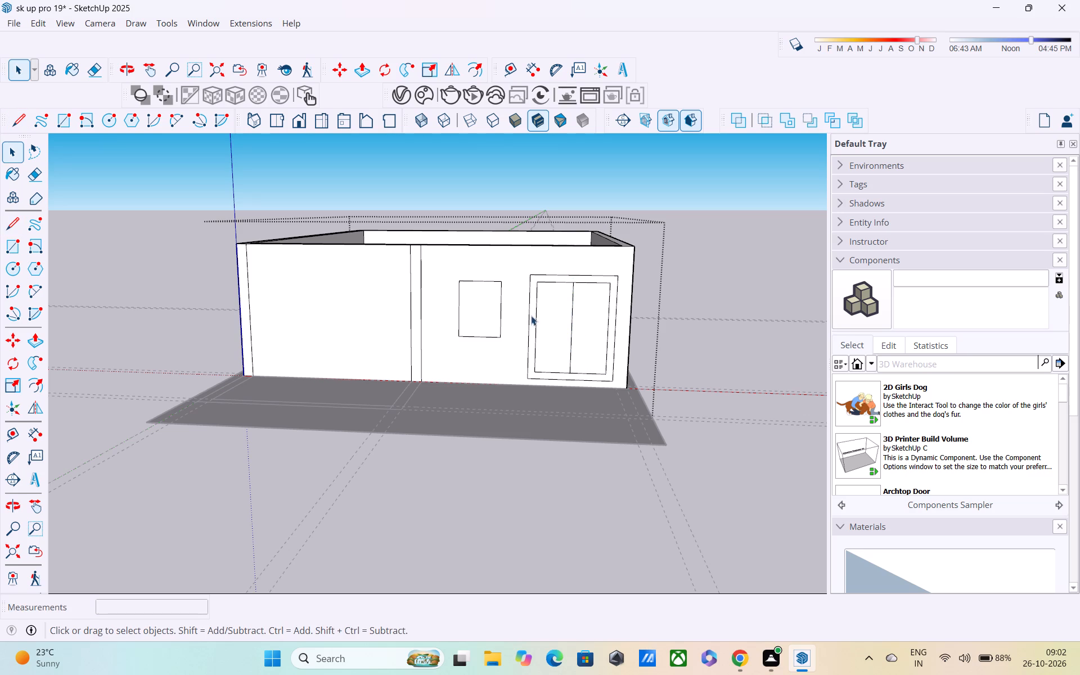
Copy the inner rectangle's left edge 1'3" inward along its bottom edge.
click(535, 341)
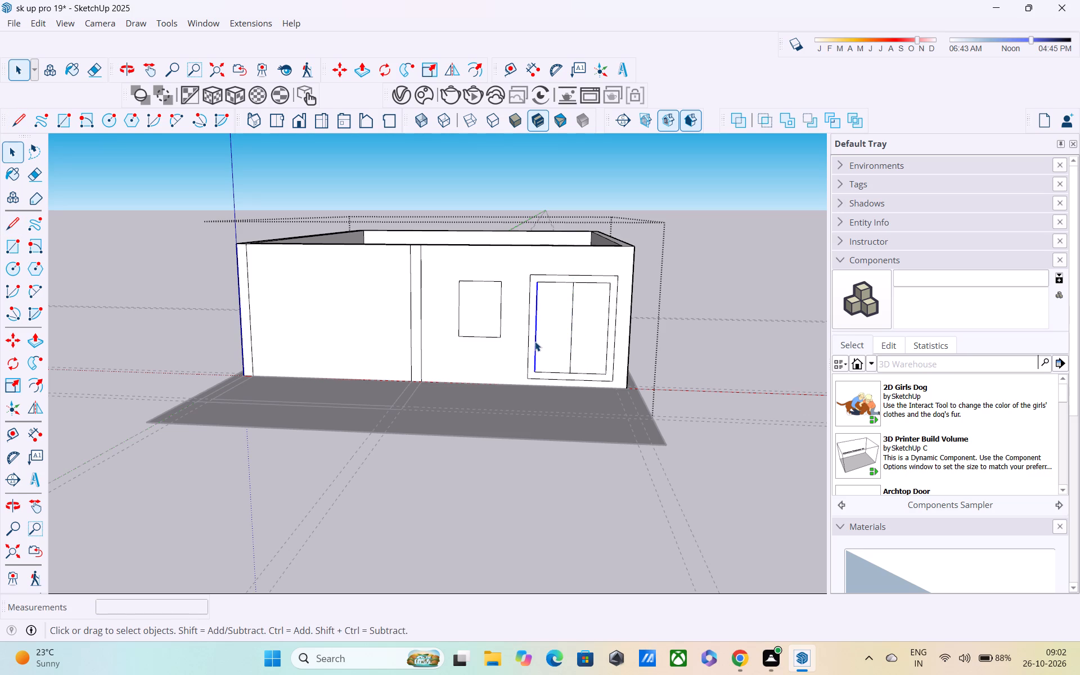
key(m)
click(535, 371)
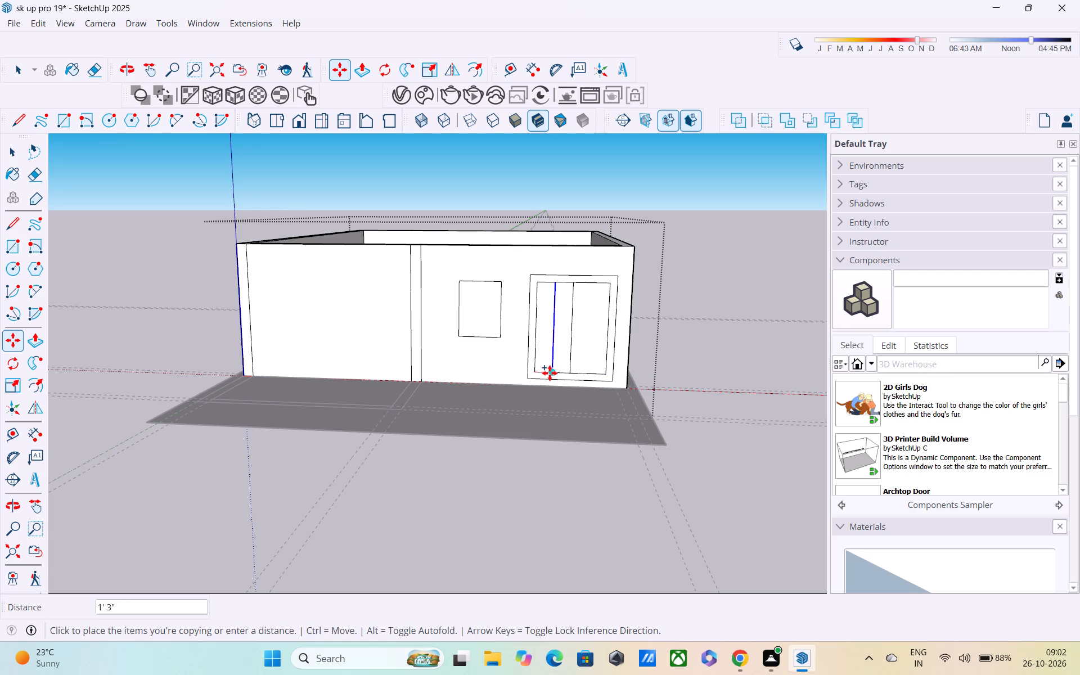
scroll(548, 373, up, 4)
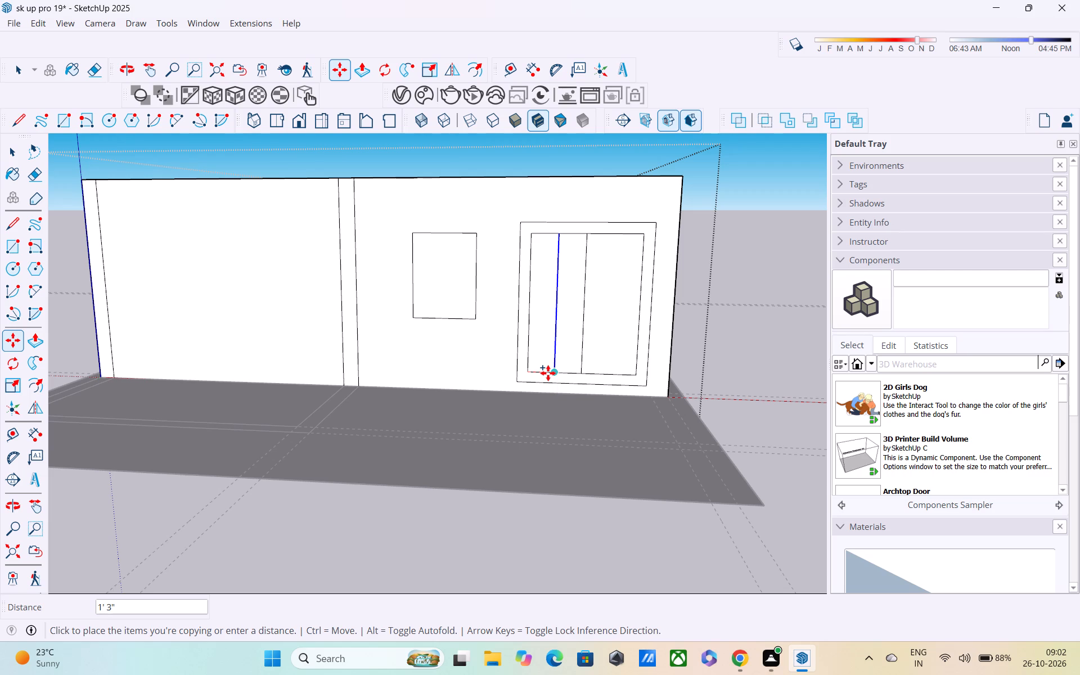
click(548, 373)
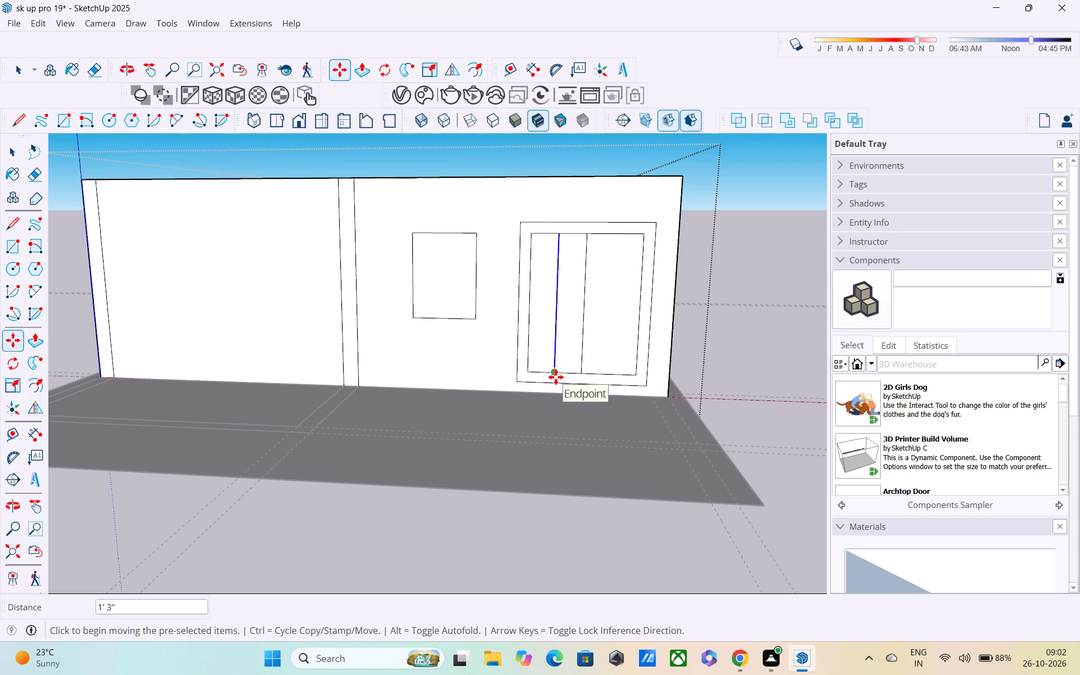
Copy that new vertical line another 5" towards the centre line to form the left strip.
click(555, 373)
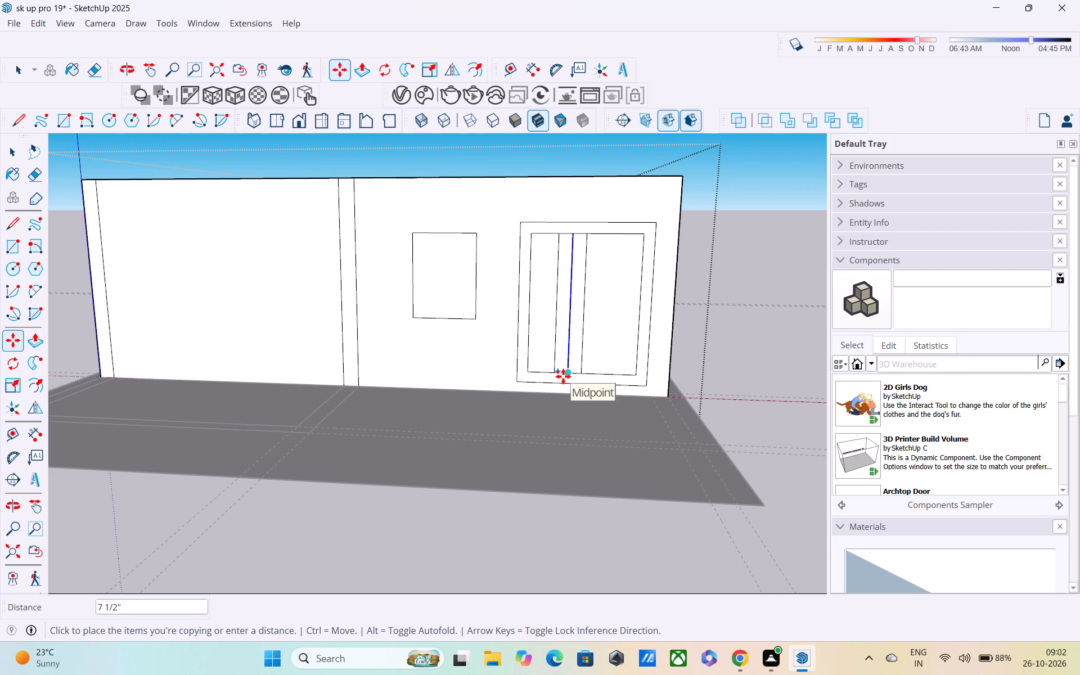
text(5")
key(Return)
key(space)
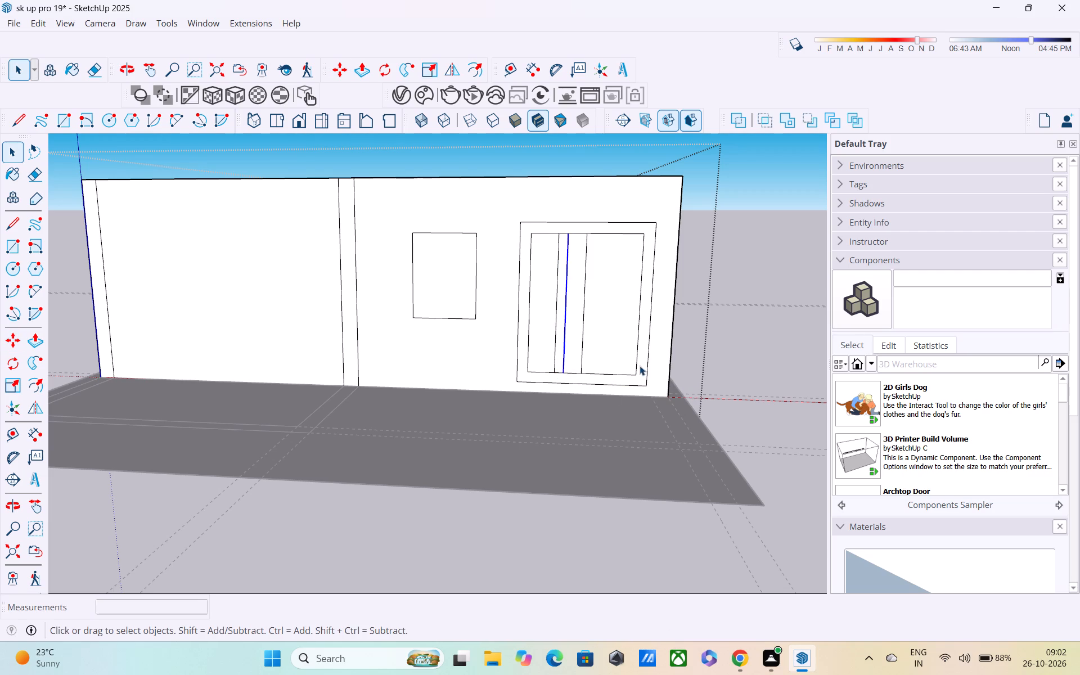
Copy the inner rectangle's right edge 1'3" inward towards the centre line.
click(636, 350)
key(m)
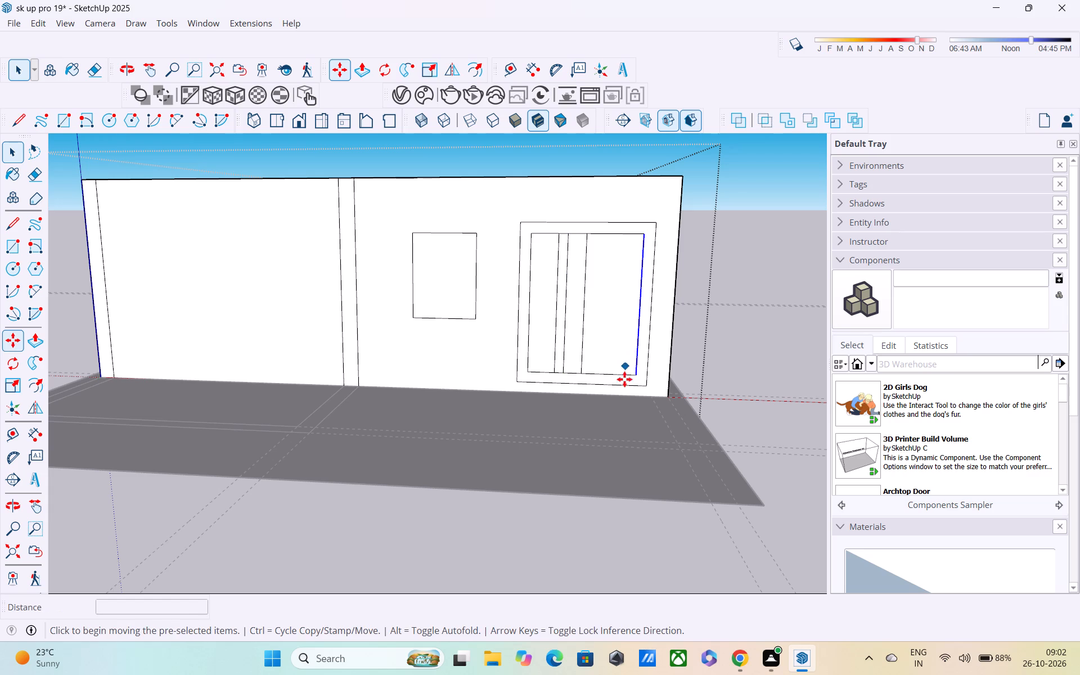
click(636, 376)
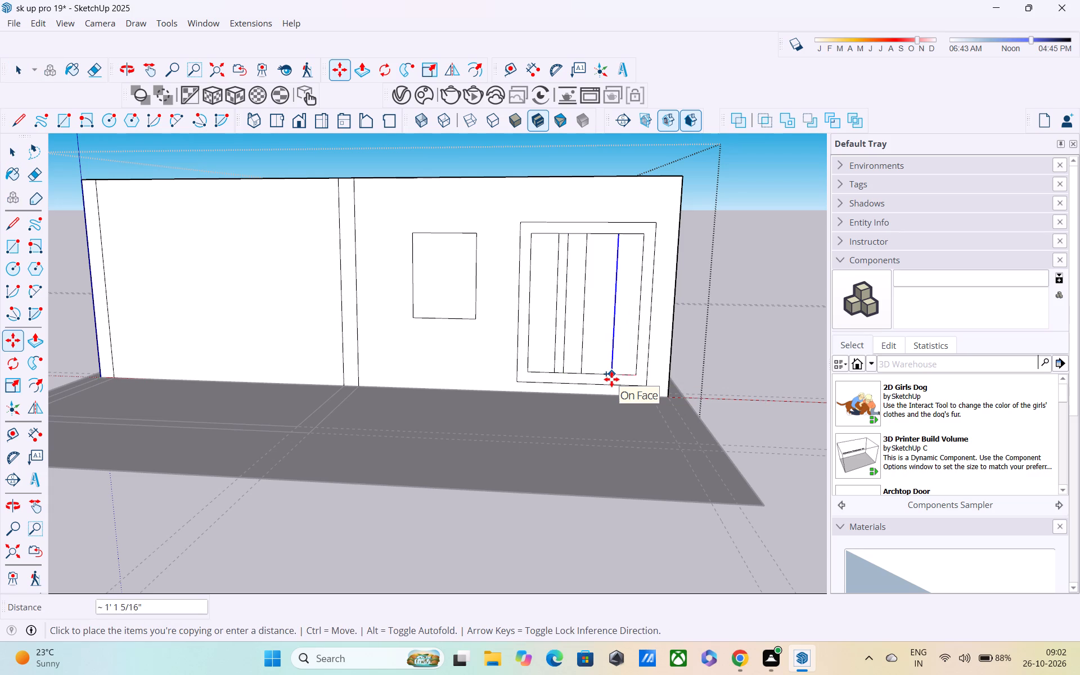
text(1'3")
key(Return)
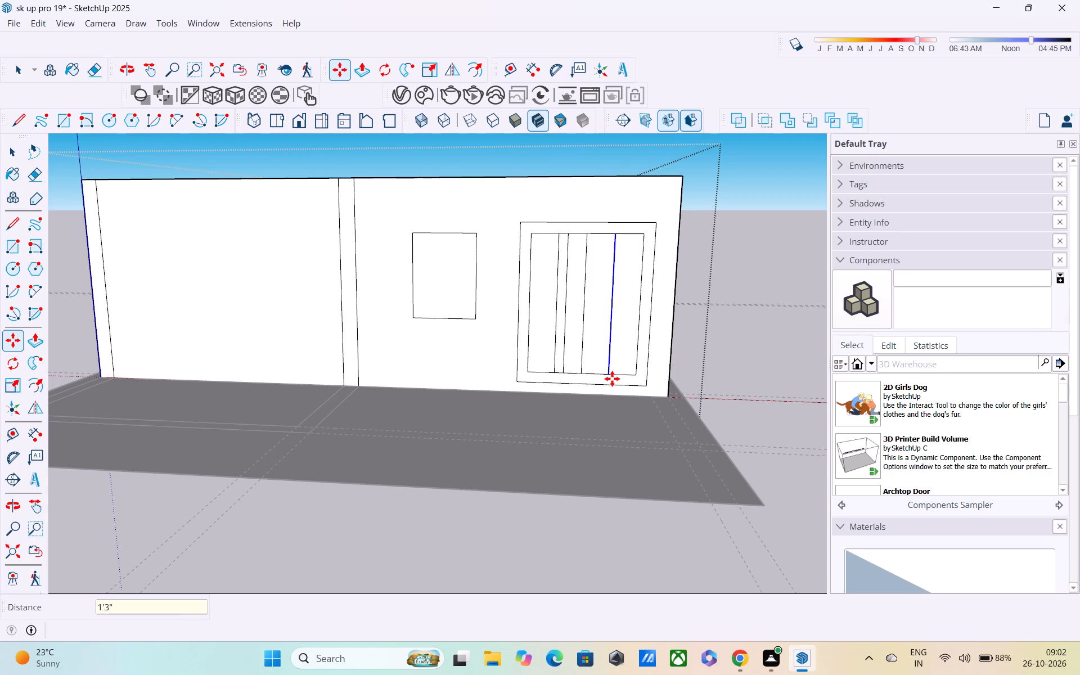
Copy the new right-hand vertical line another 5" towards the centre line to form the right strip.
scroll(612, 379, up, 3)
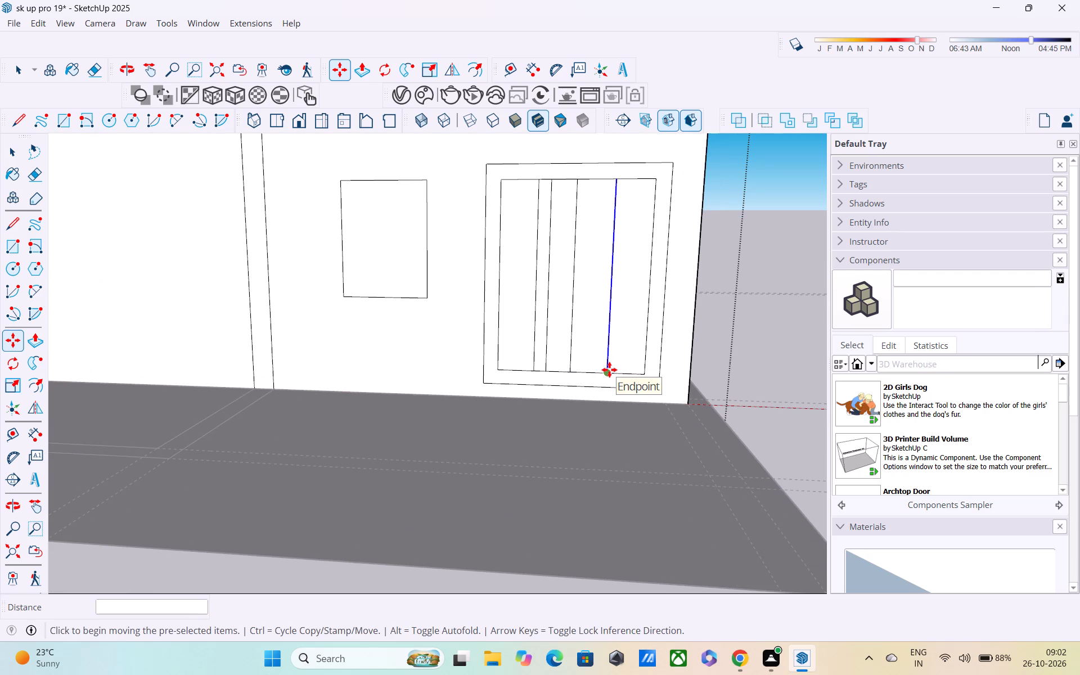
click(606, 373)
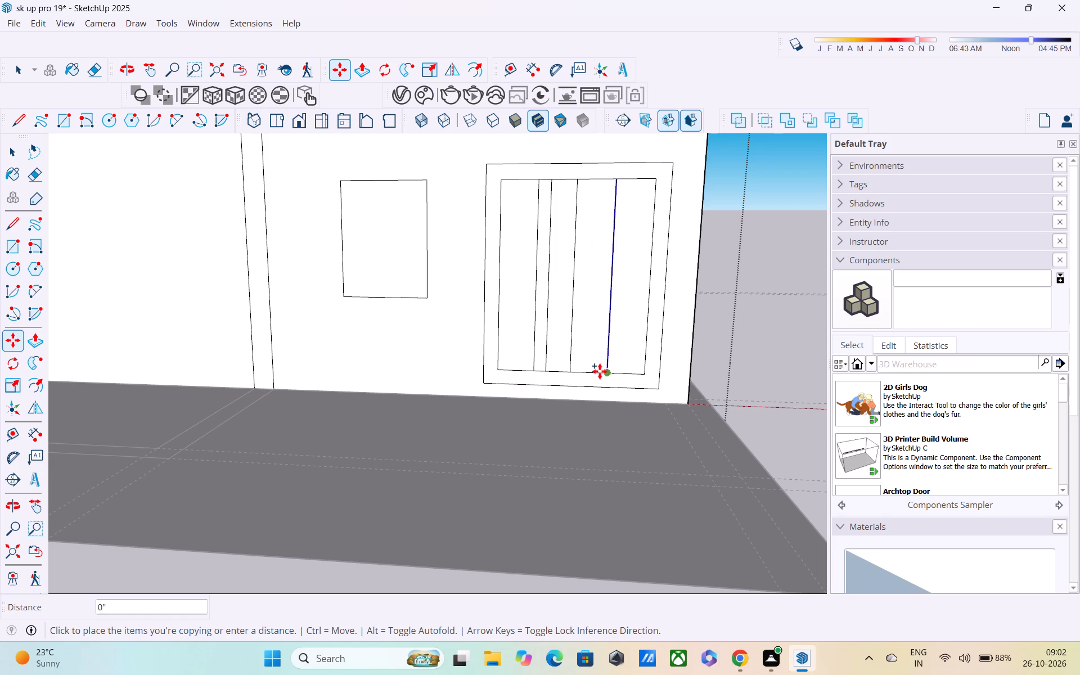
scroll(595, 367, up, 2)
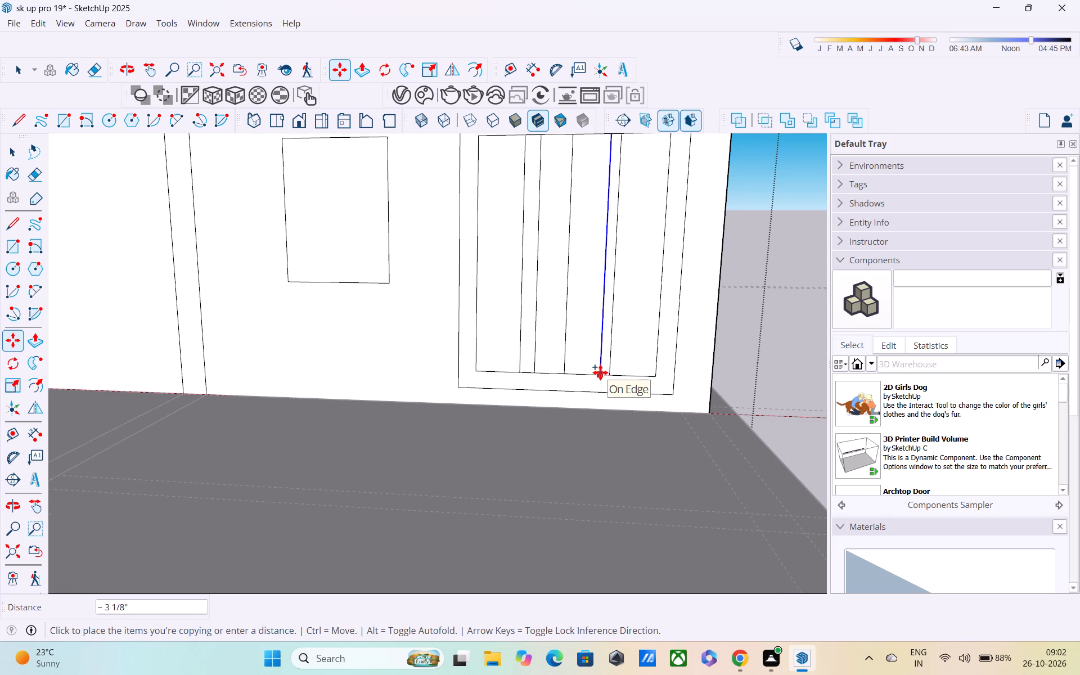
text(5")
key(Return)
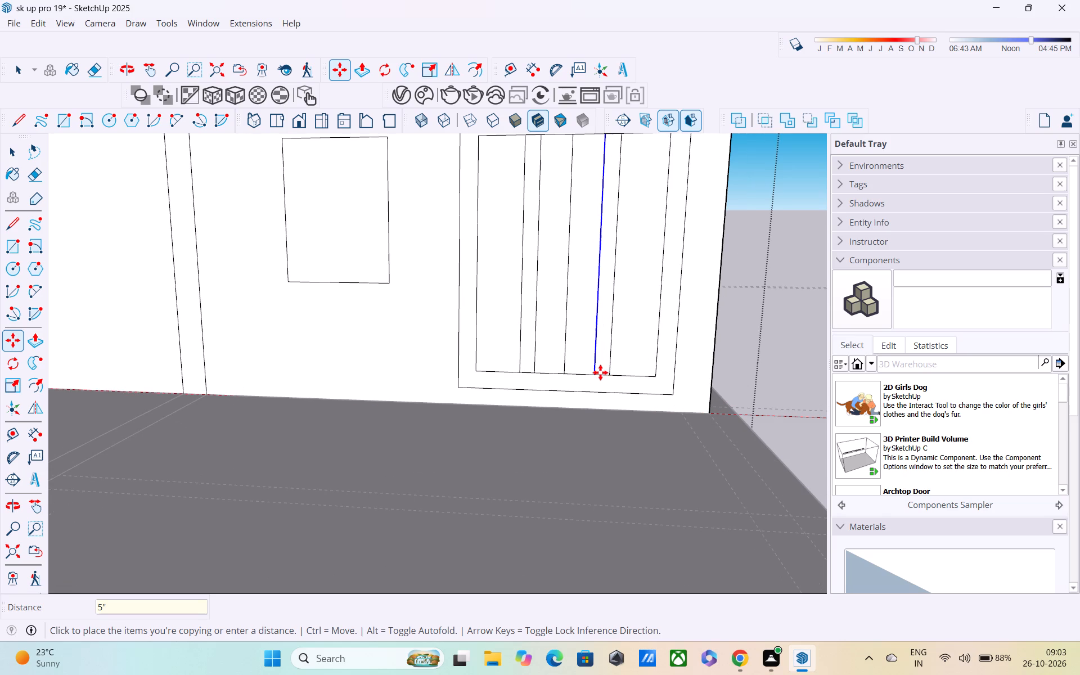
scroll(600, 372, down, 6)
key(space)
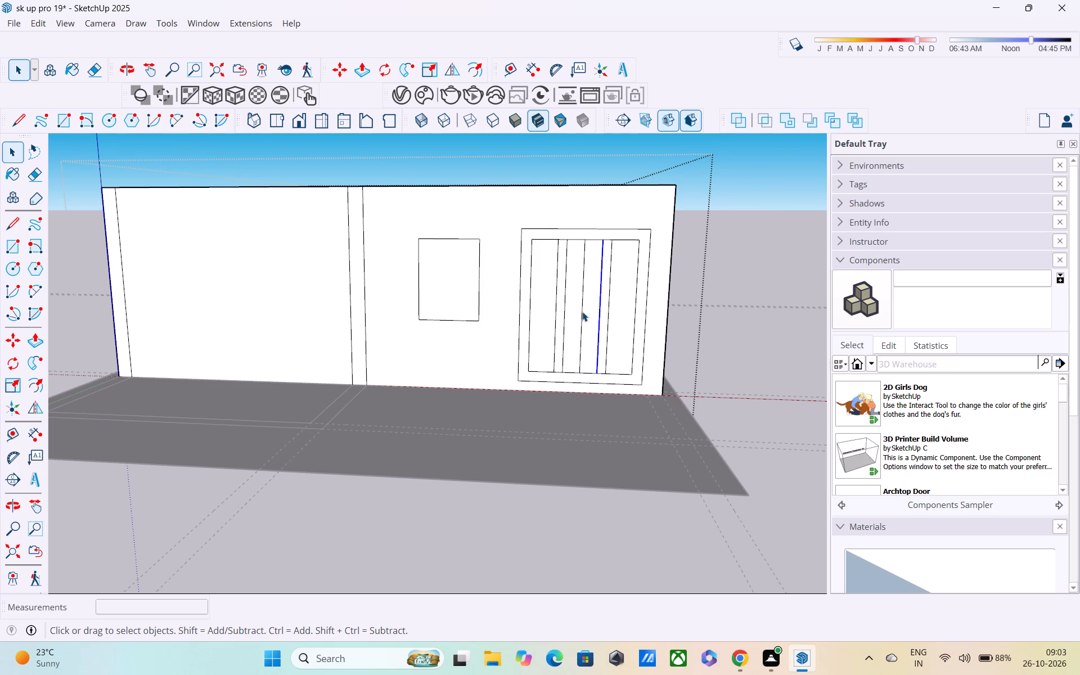
Delete the vertical centre line between the two strips.
click(582, 312)
key(Delete)
Measure the gap between the two strips along the inner rectangle's bottom edge.
middle_drag(589, 379, 593, 347)
key(l)
scroll(586, 373, up, 4)
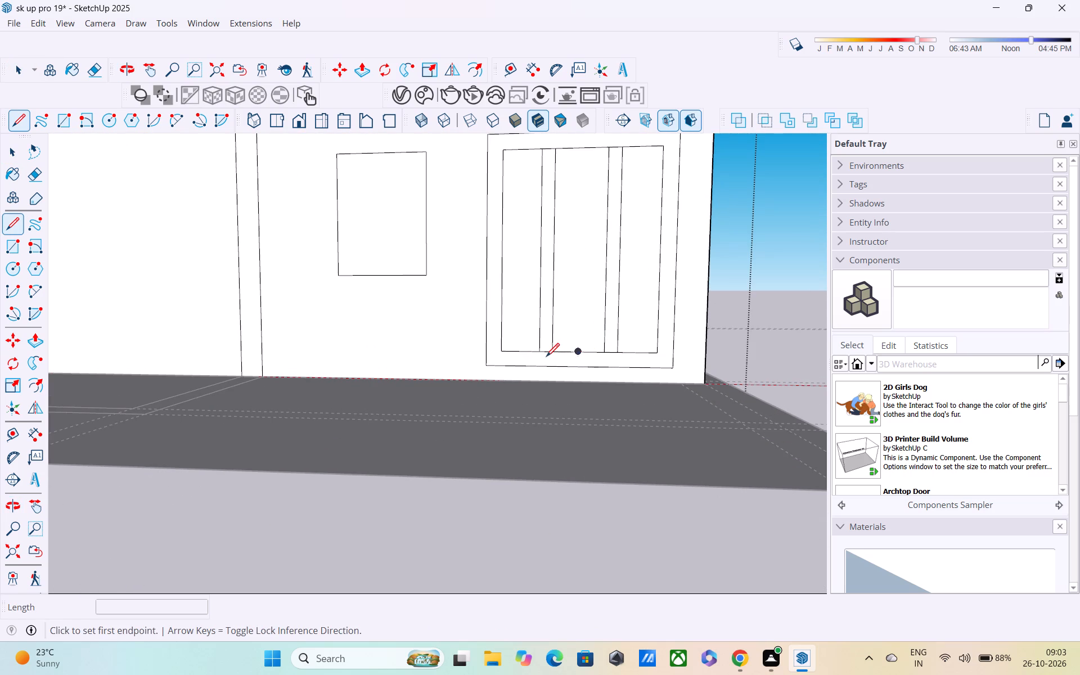
click(550, 355)
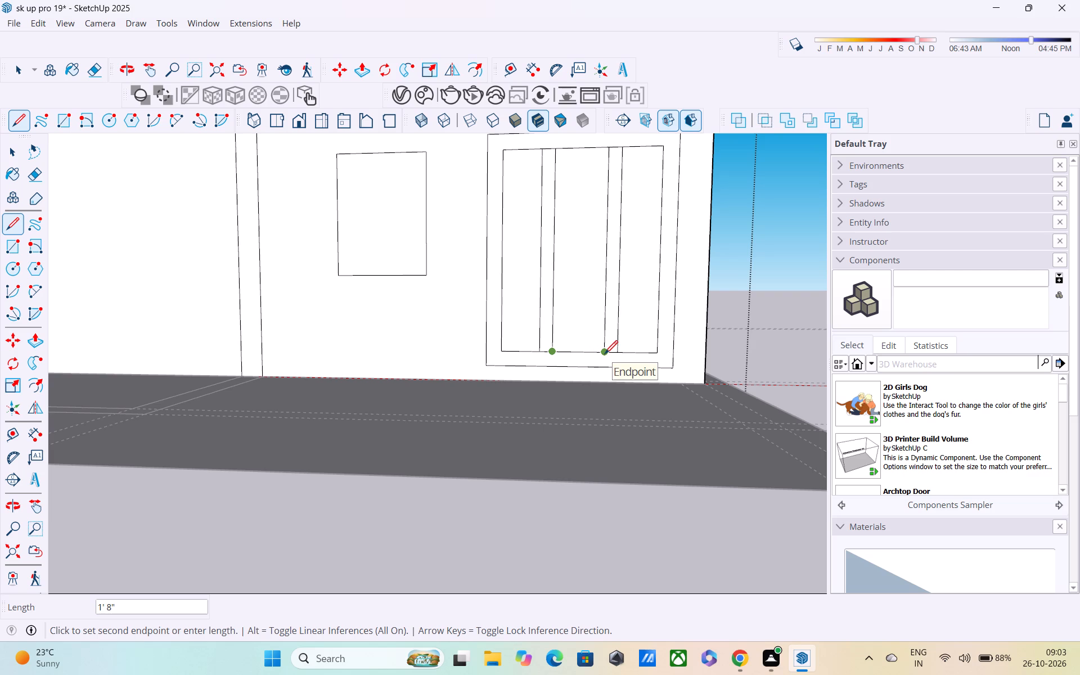
key(space)
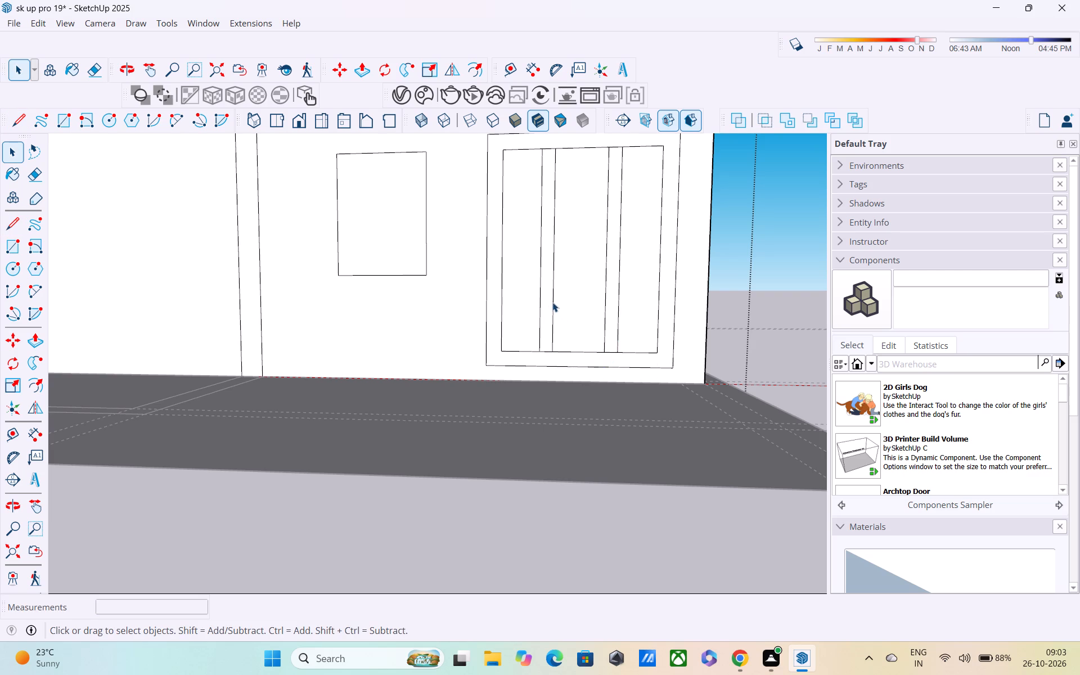
Move the left strip's outer vertical line 3" towards the inner rectangle's left edge.
click(540, 265)
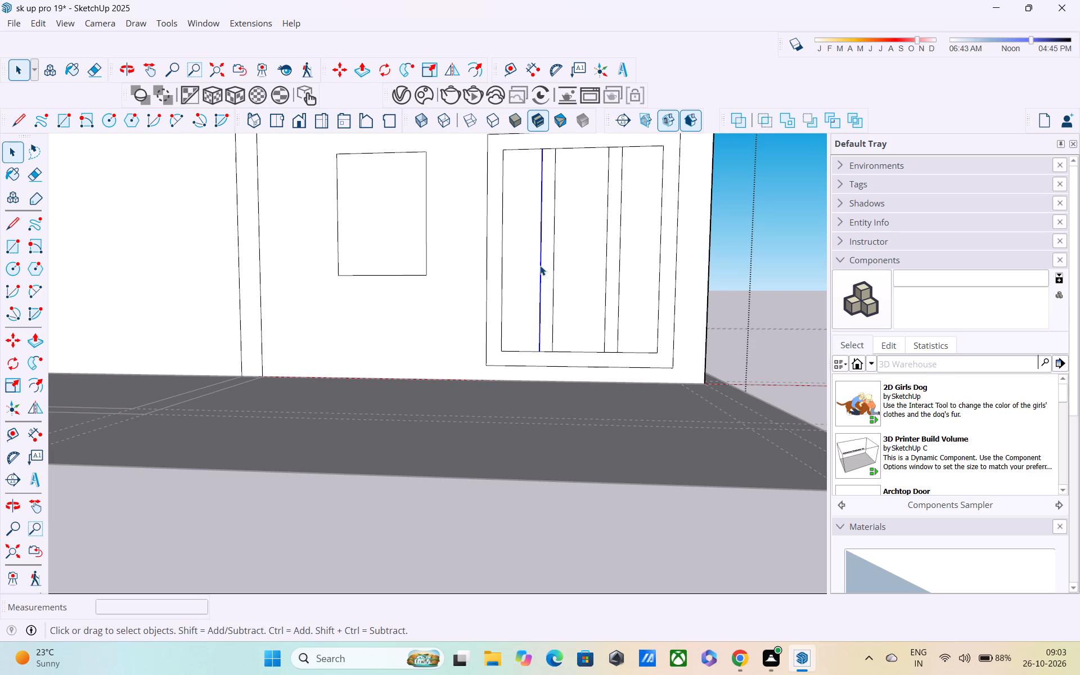
key(comma)
key(m)
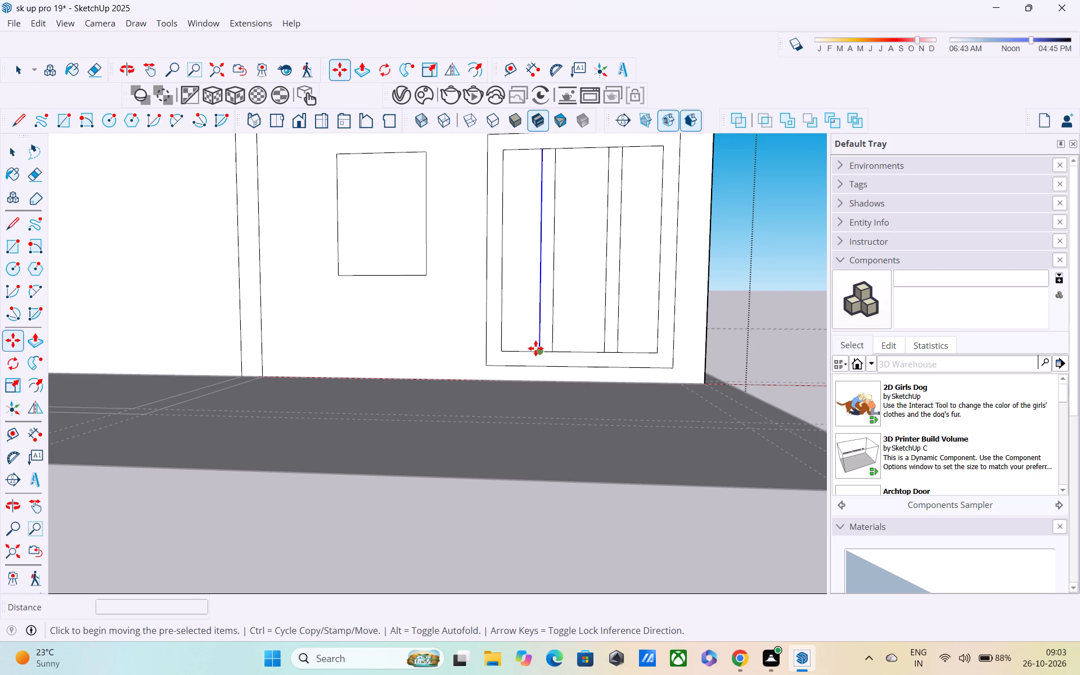
click(540, 353)
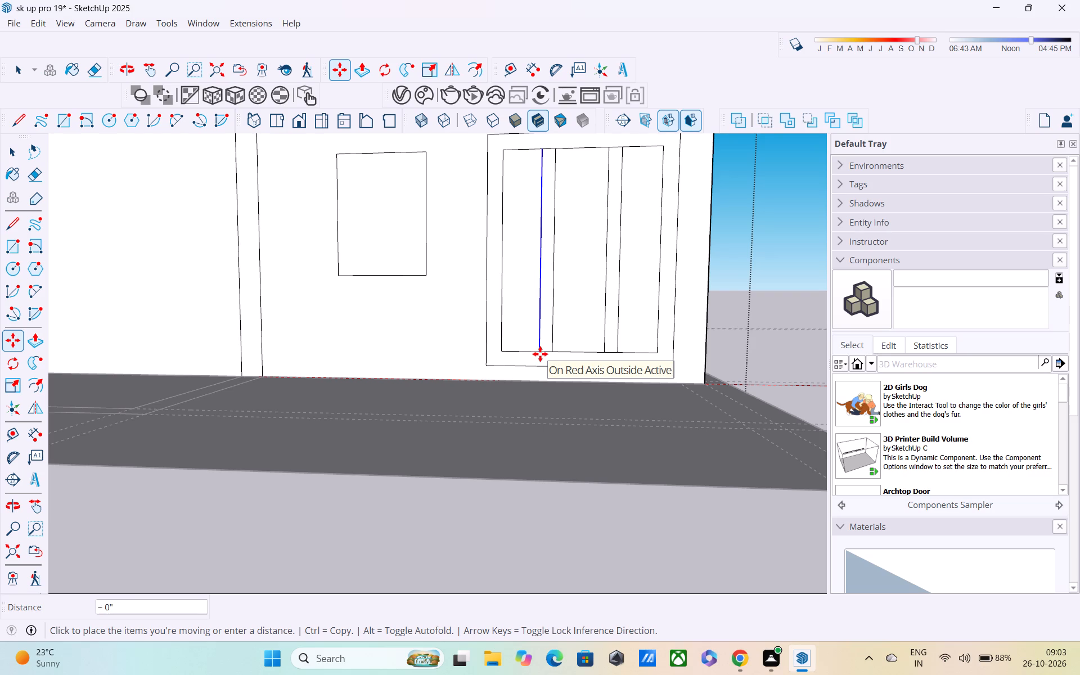
text(4")
key(Return)
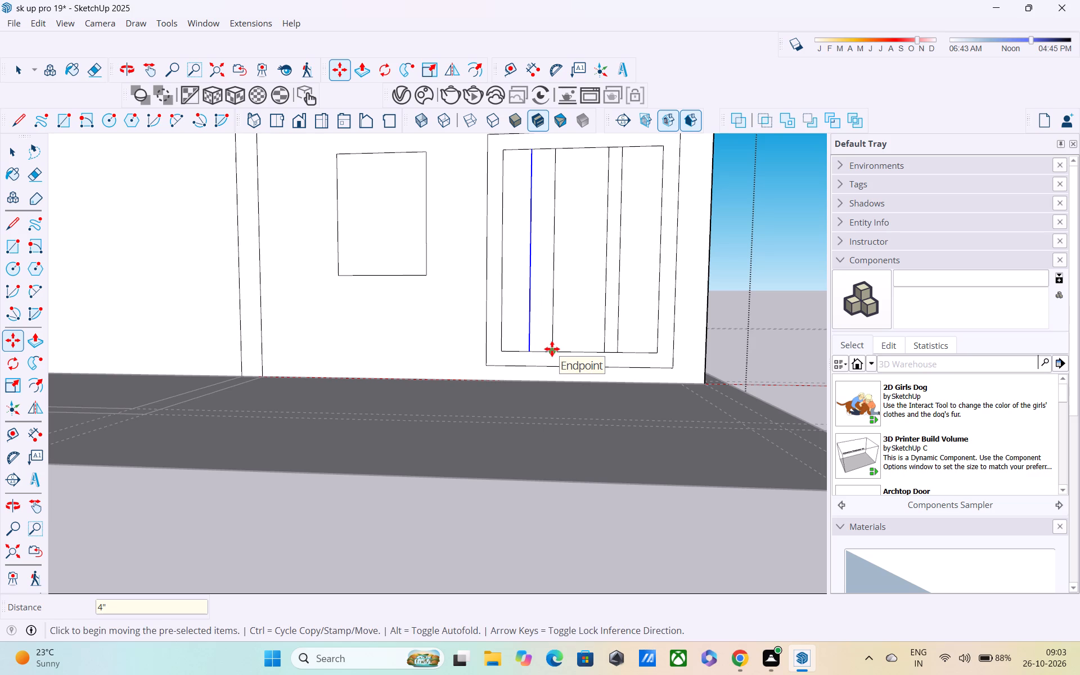
key(ctrl+z)
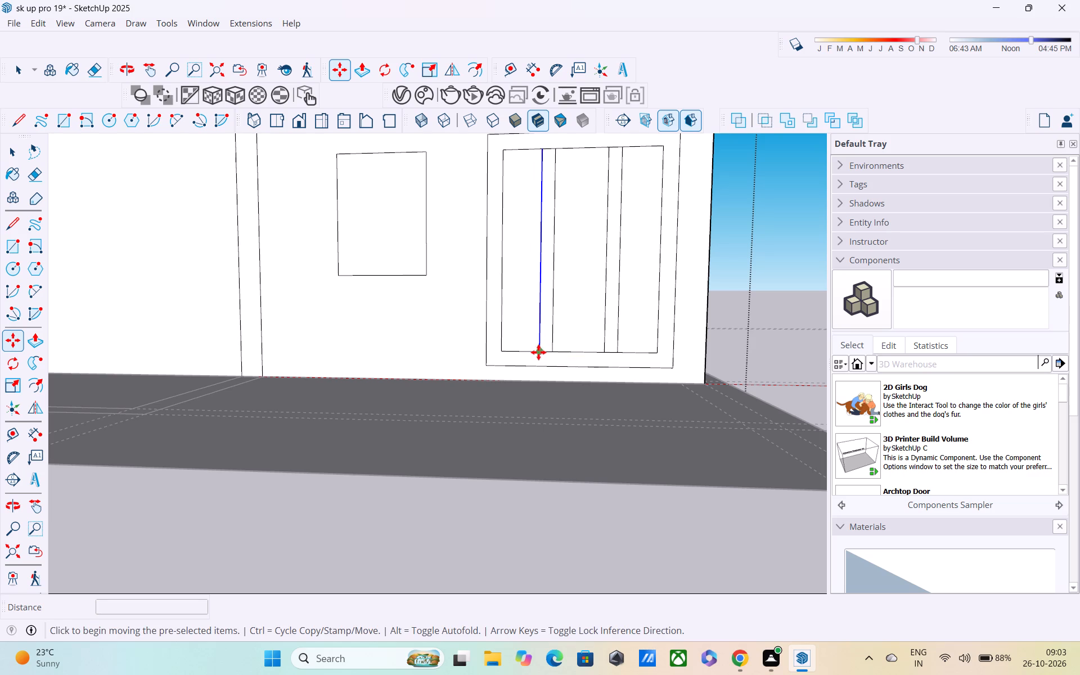
click(538, 352)
text(3")
key(Return)
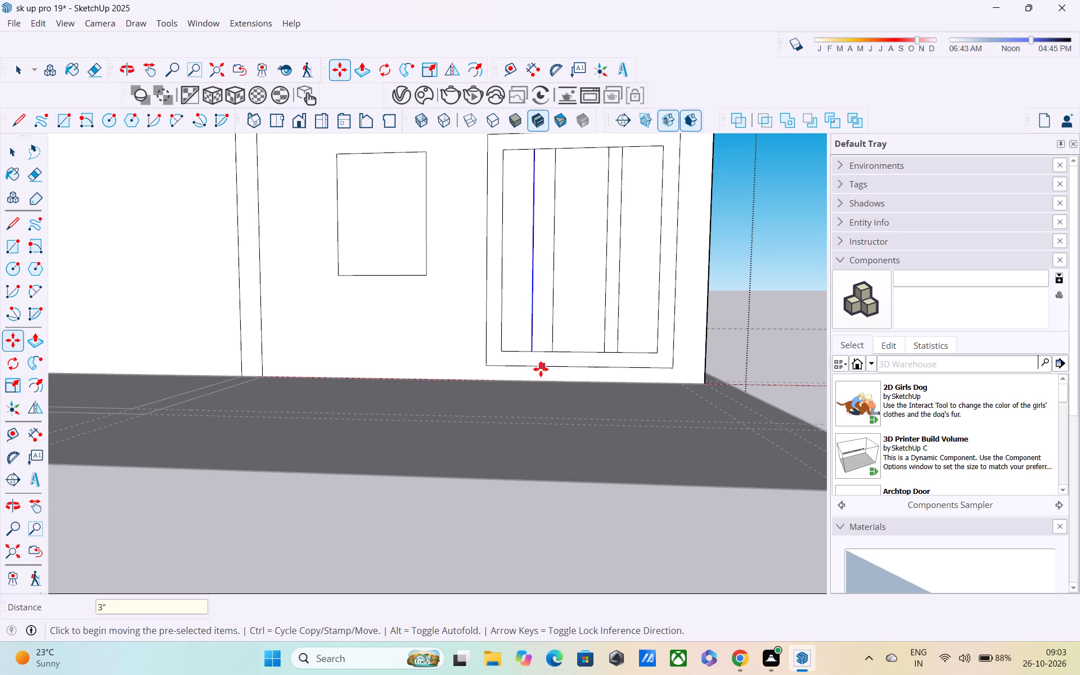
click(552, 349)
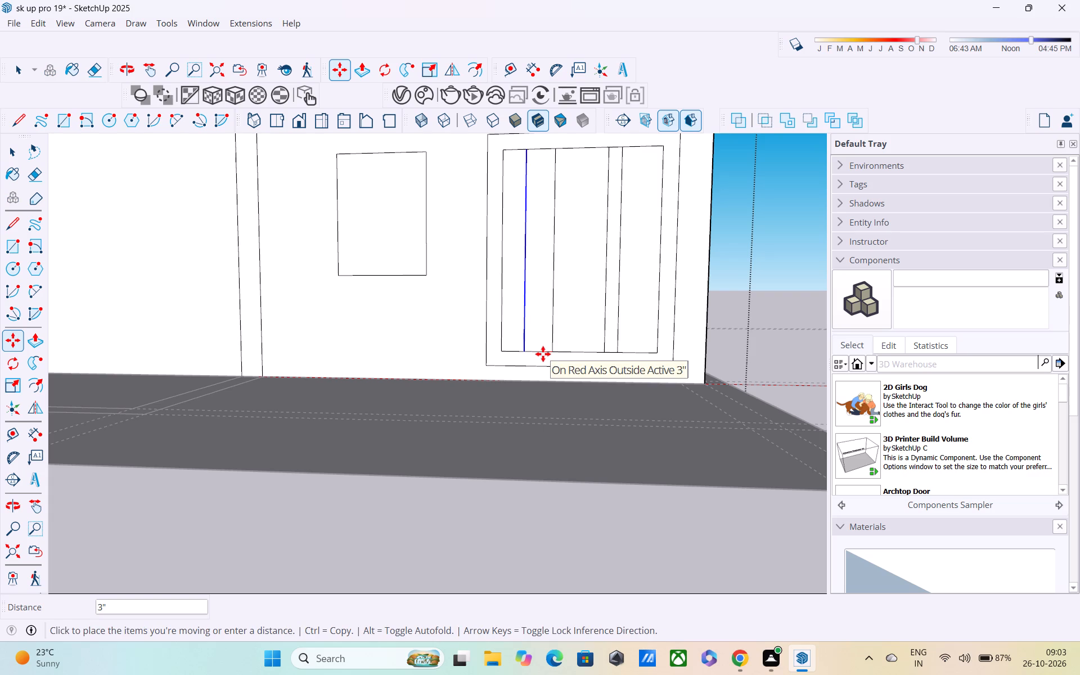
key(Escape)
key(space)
Move the left strip's inner vertical line slightly towards the inner rectangle's left edge.
click(552, 334)
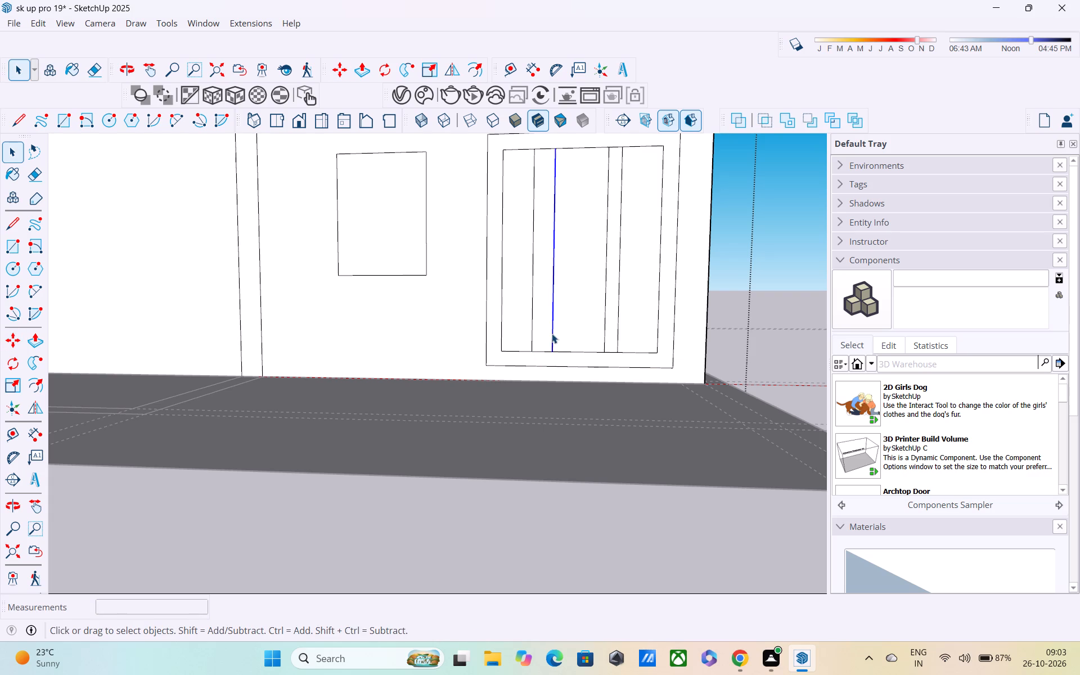
key(m)
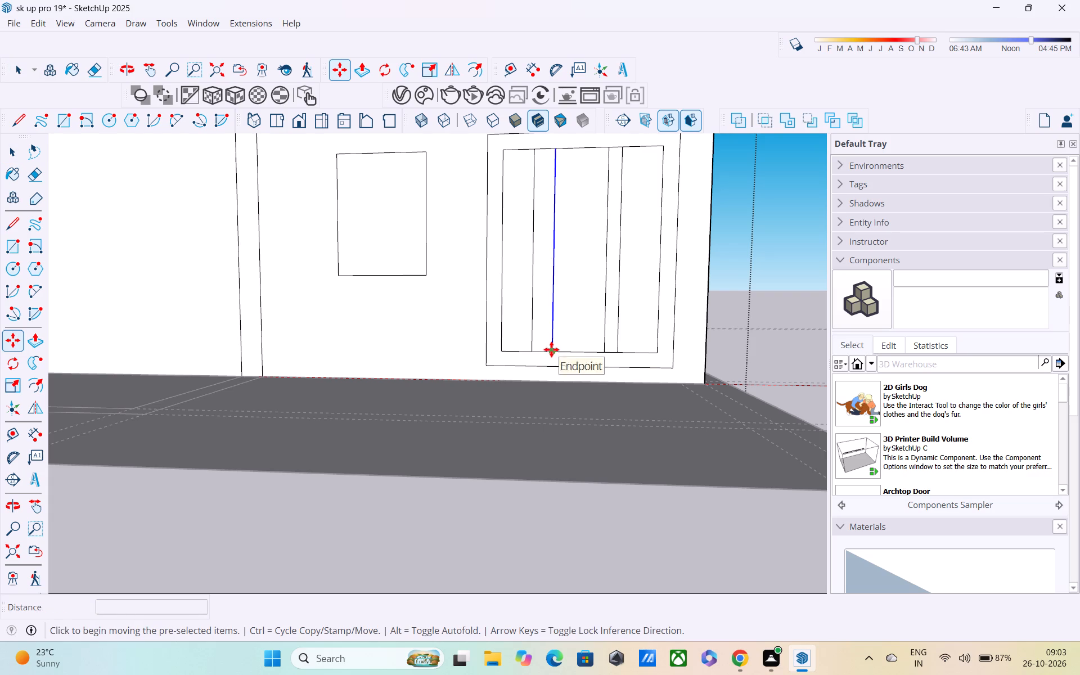
click(551, 349)
click(551, 350)
key(space)
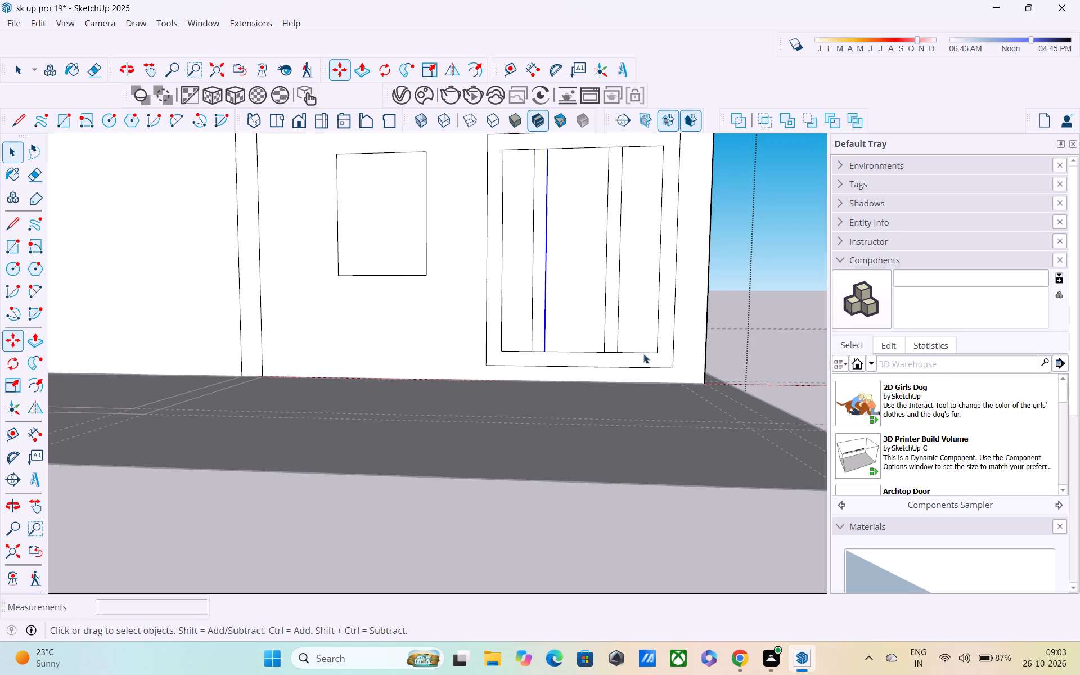
Move the right strip's outer vertical line slightly towards the inner rectangle's right edge.
click(618, 319)
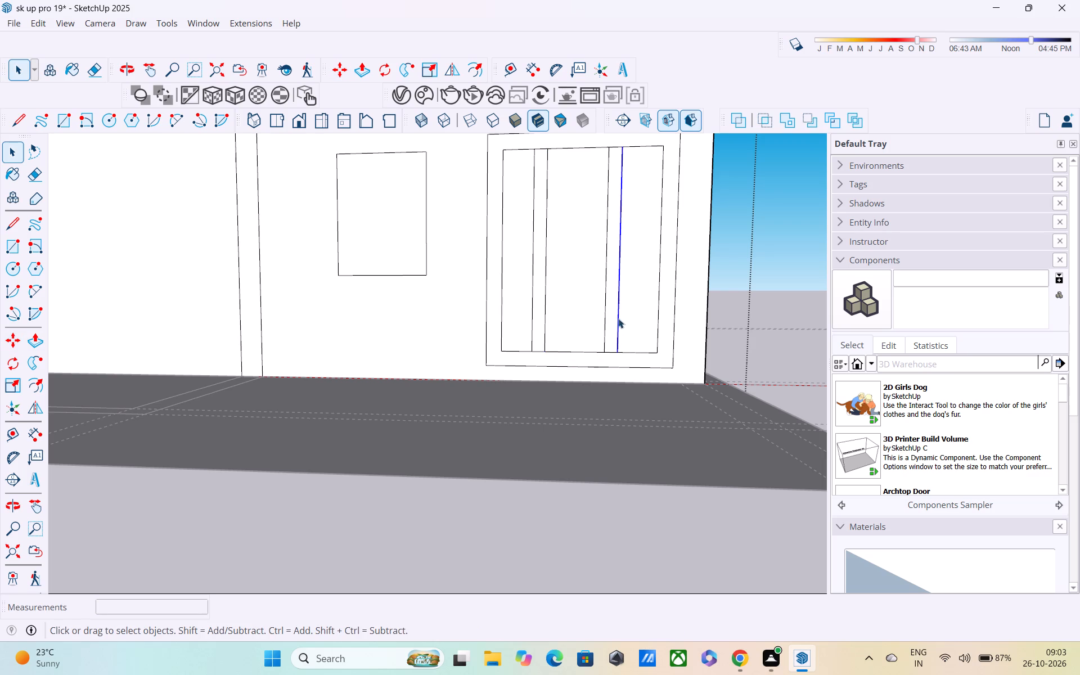
key(m)
click(619, 352)
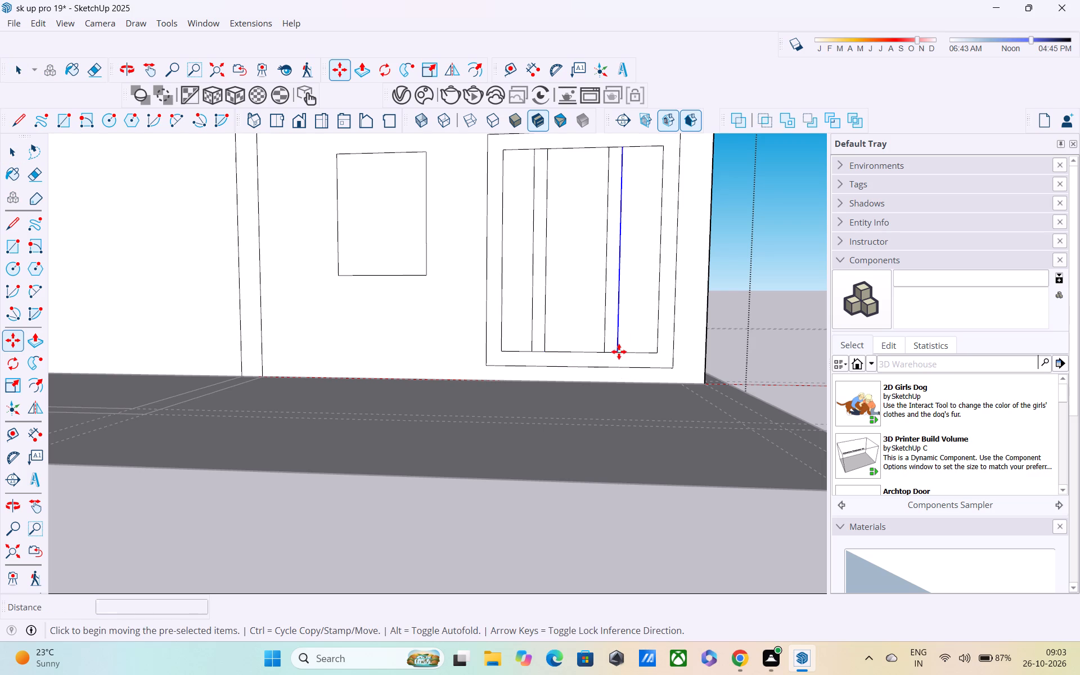
click(624, 351)
key(space)
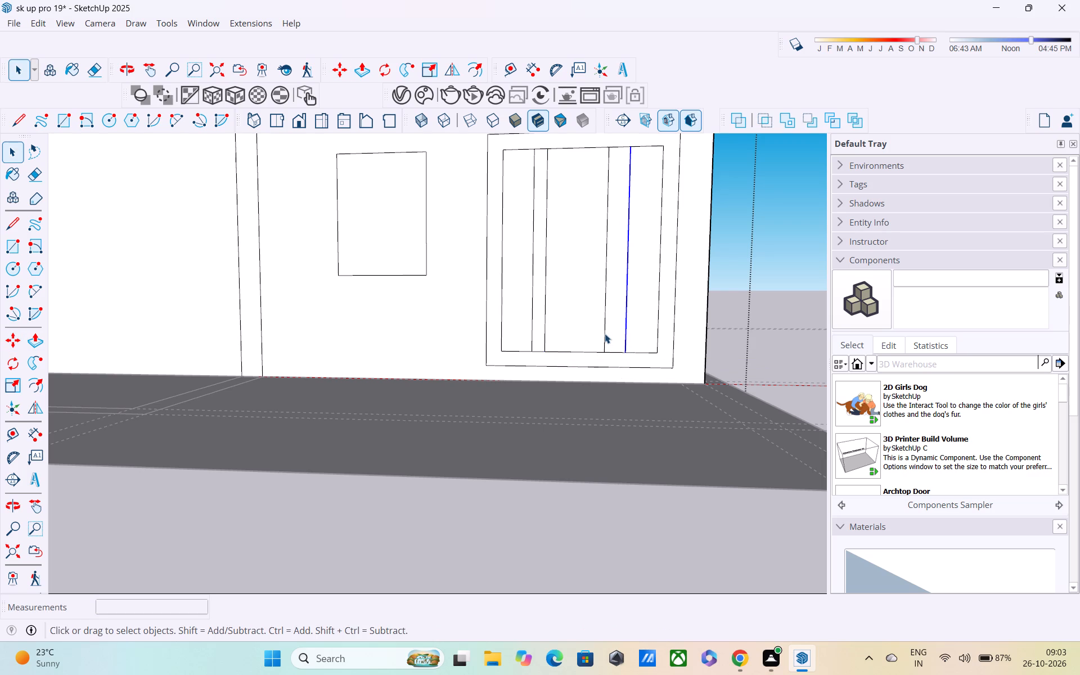
Move the right strip's inner vertical line slightly towards the inner rectangle's right edge.
click(605, 334)
key(m)
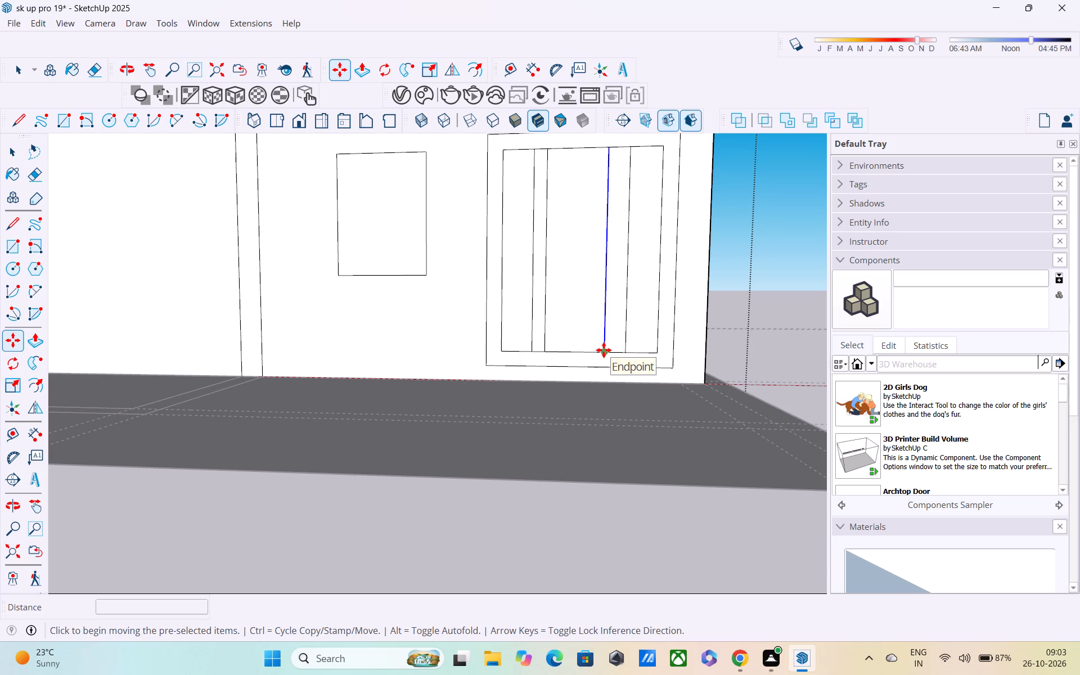
click(604, 350)
click(616, 350)
key(space)
Erase the inner rectangle's top edge segments at the upper ends of both door strips.
scroll(571, 379, down, 3)
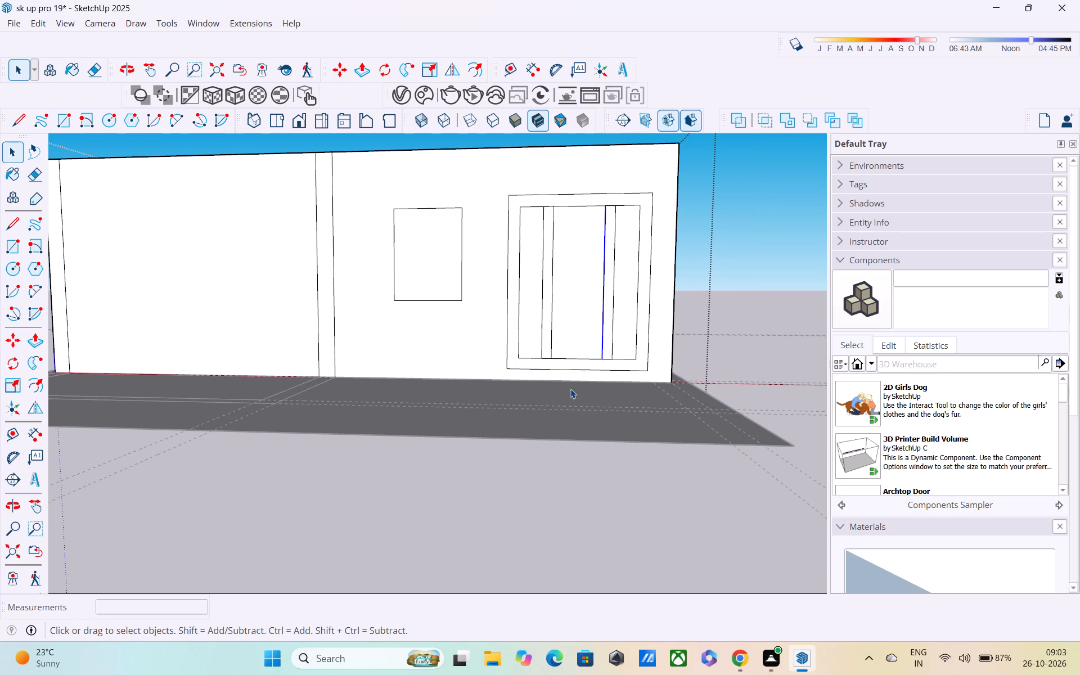
middle_drag(563, 381, 538, 377)
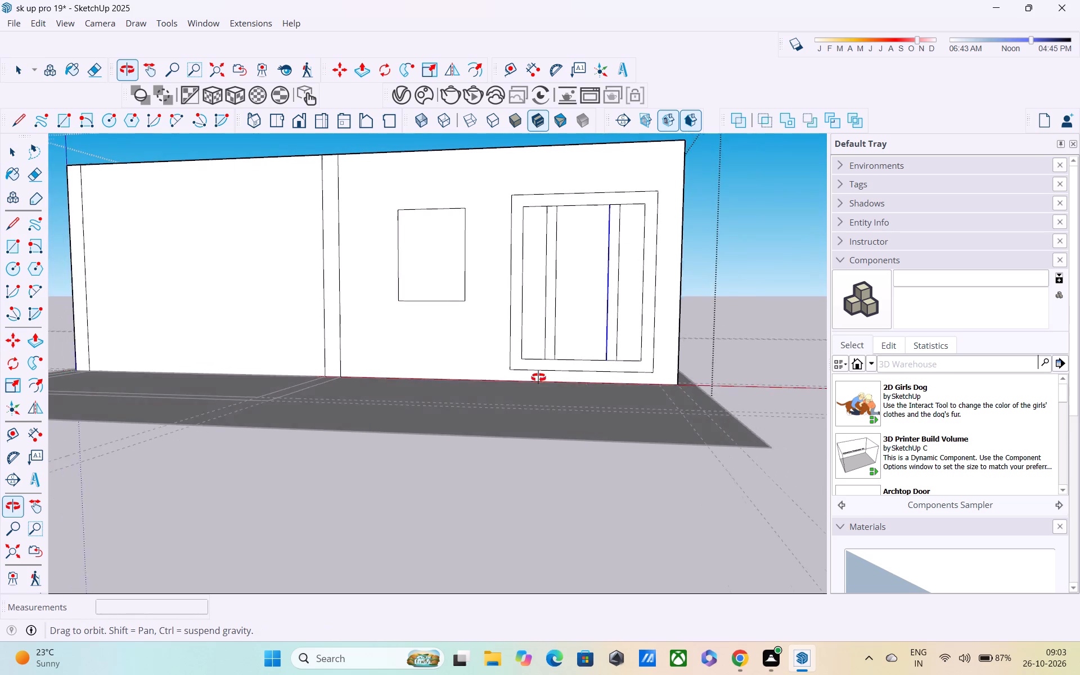
middle_drag(538, 377, 524, 386)
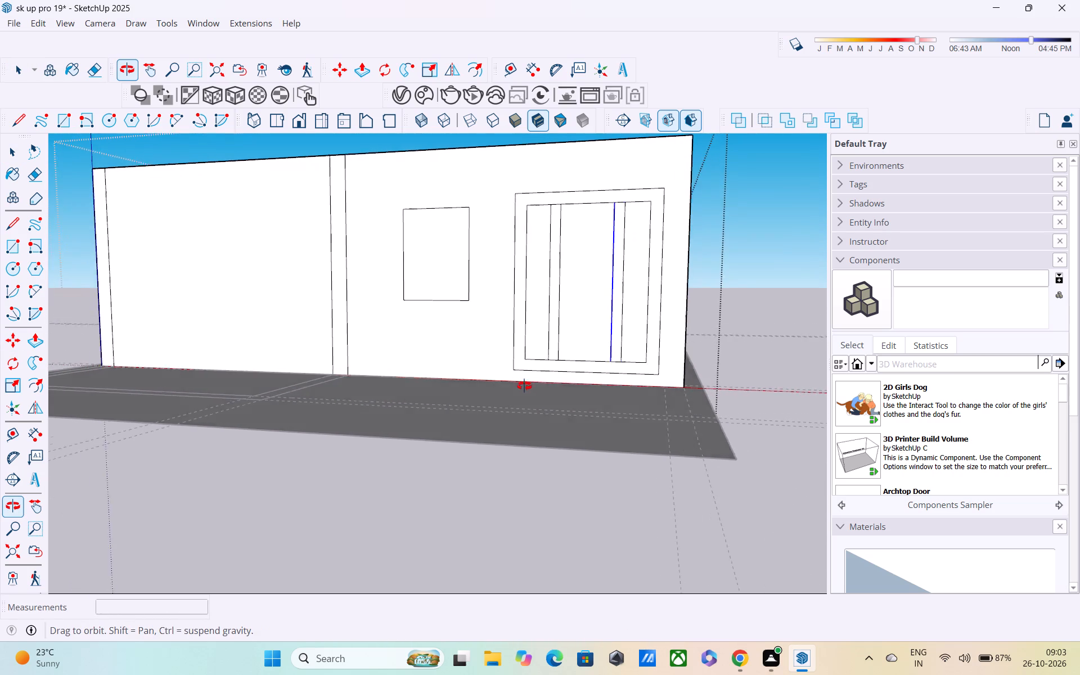
middle_drag(524, 386, 528, 389)
scroll(526, 389, down, 3)
middle_drag(529, 383, 577, 426)
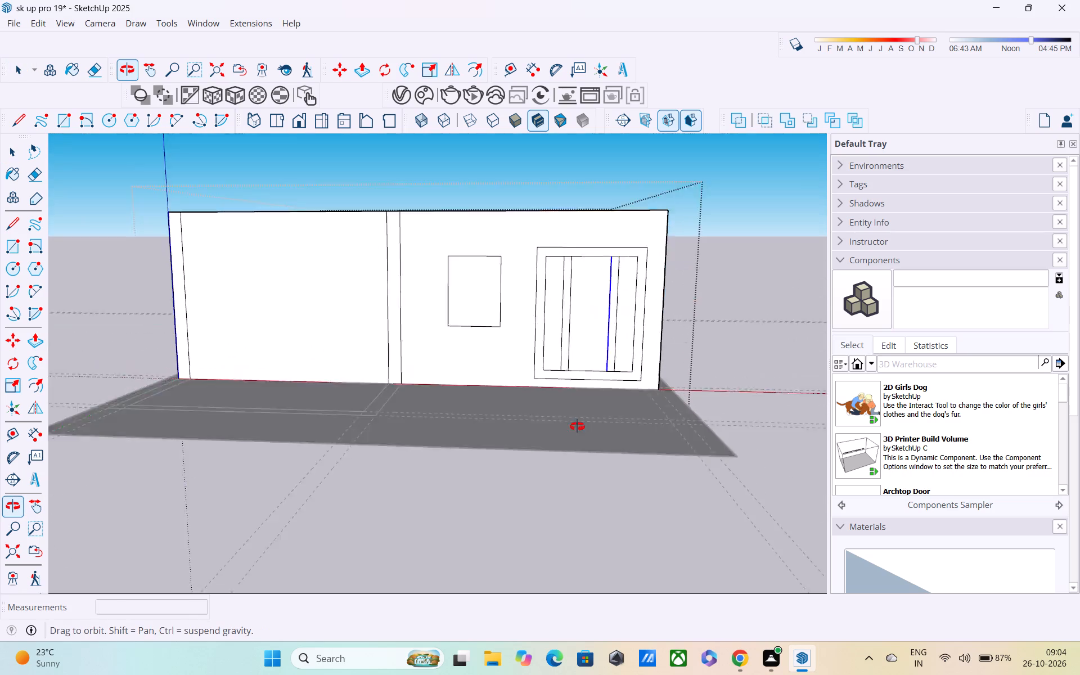
middle_drag(577, 426, 479, 410)
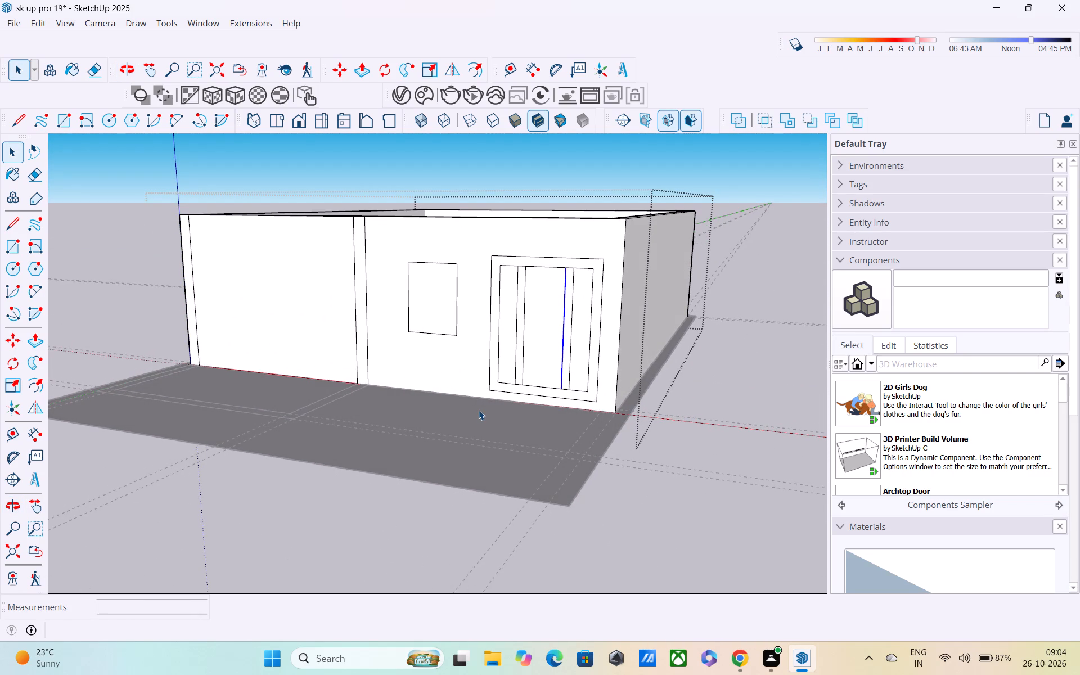
key(e)
scroll(478, 351, up, 3)
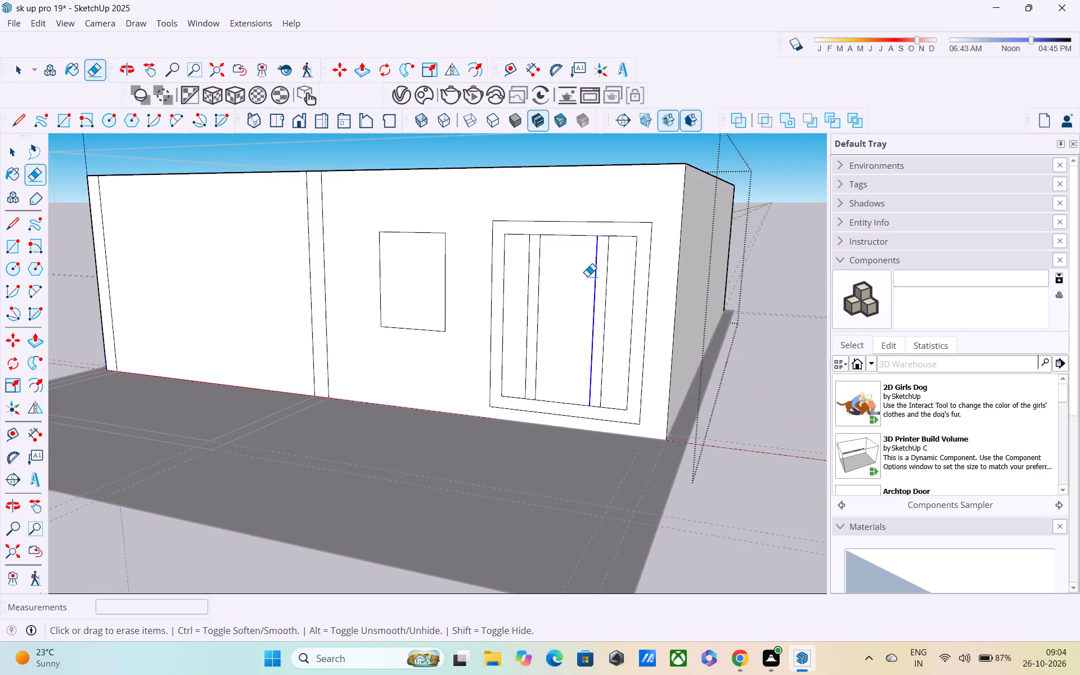
scroll(578, 263, up, 4)
scroll(535, 233, up, 3)
drag(514, 207, 518, 231)
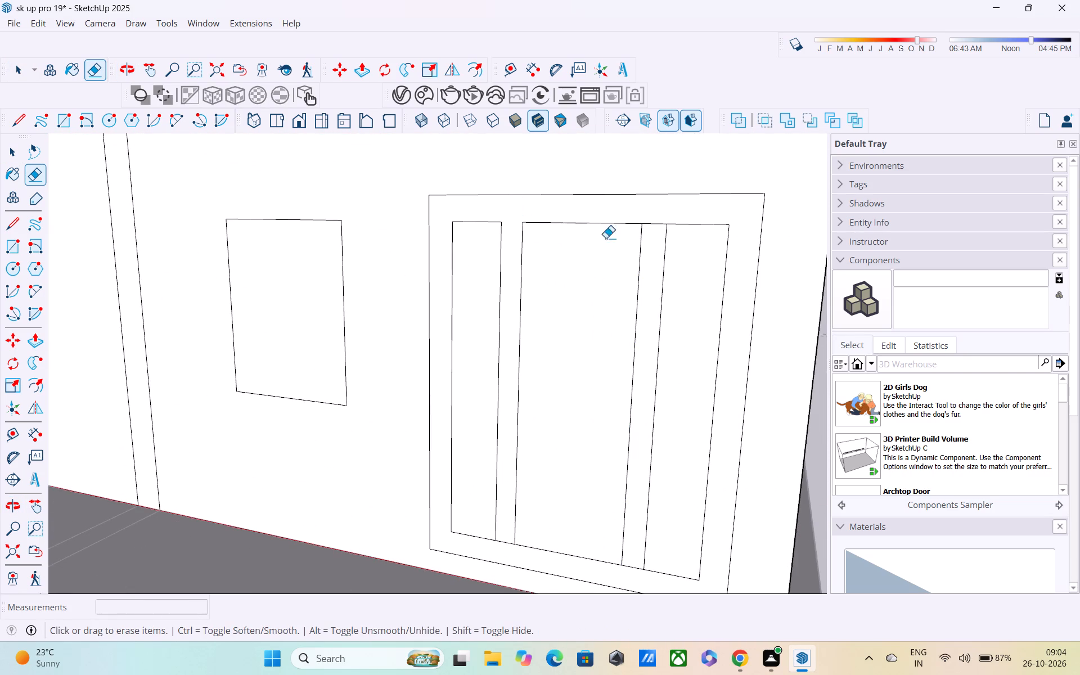
drag(649, 211, 660, 245)
Erase the inner rectangle's bottom edge segments at the lower ends of both door strips.
scroll(656, 250, down, 4)
middle_drag(597, 385, 595, 289)
scroll(636, 440, up, 9)
drag(659, 450, 660, 471)
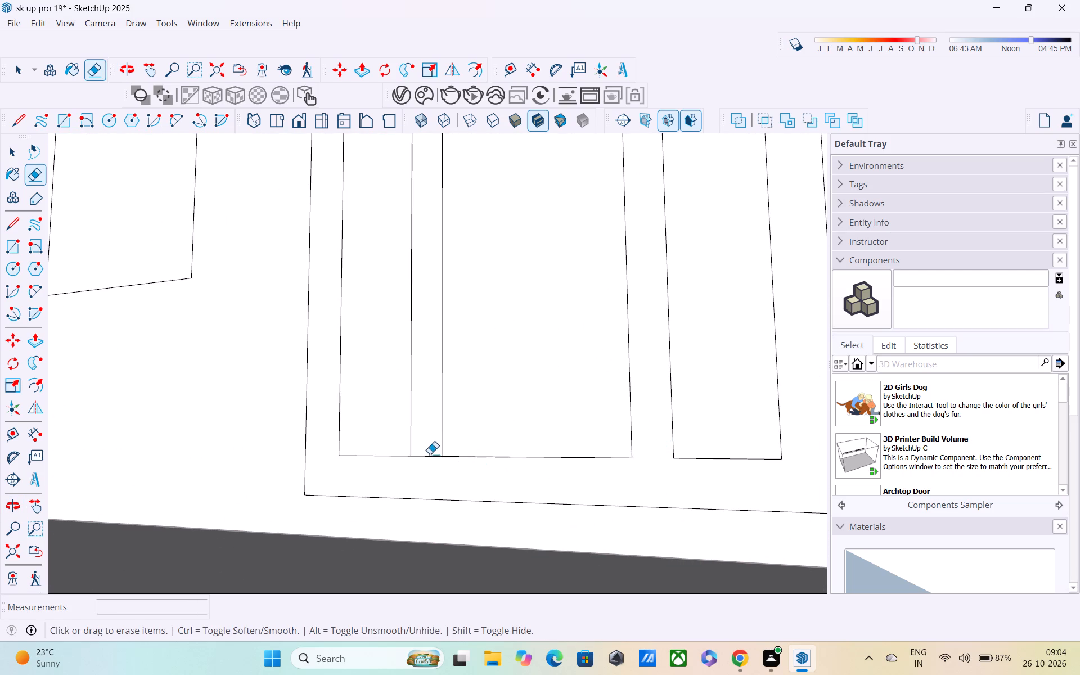
drag(427, 438, 438, 462)
Push the door's left and middle panel faces 9" through the wall to cut openings.
scroll(438, 438, down, 6)
scroll(493, 408, down, 3)
middle_drag(509, 412, 658, 454)
key(space)
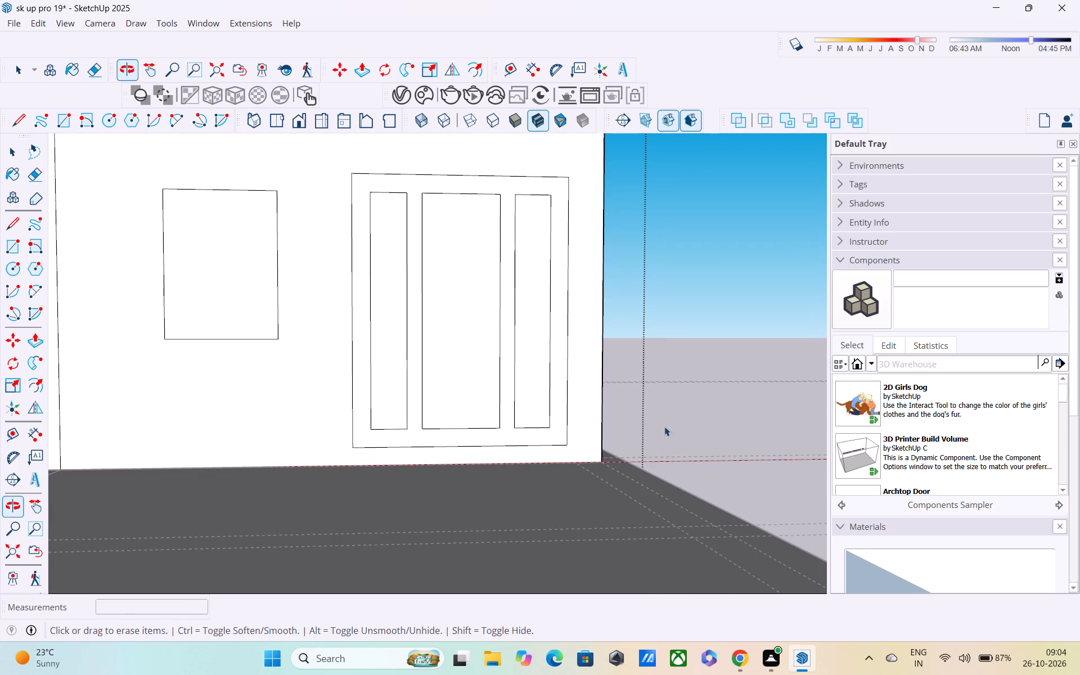
middle_drag(698, 352, 588, 386)
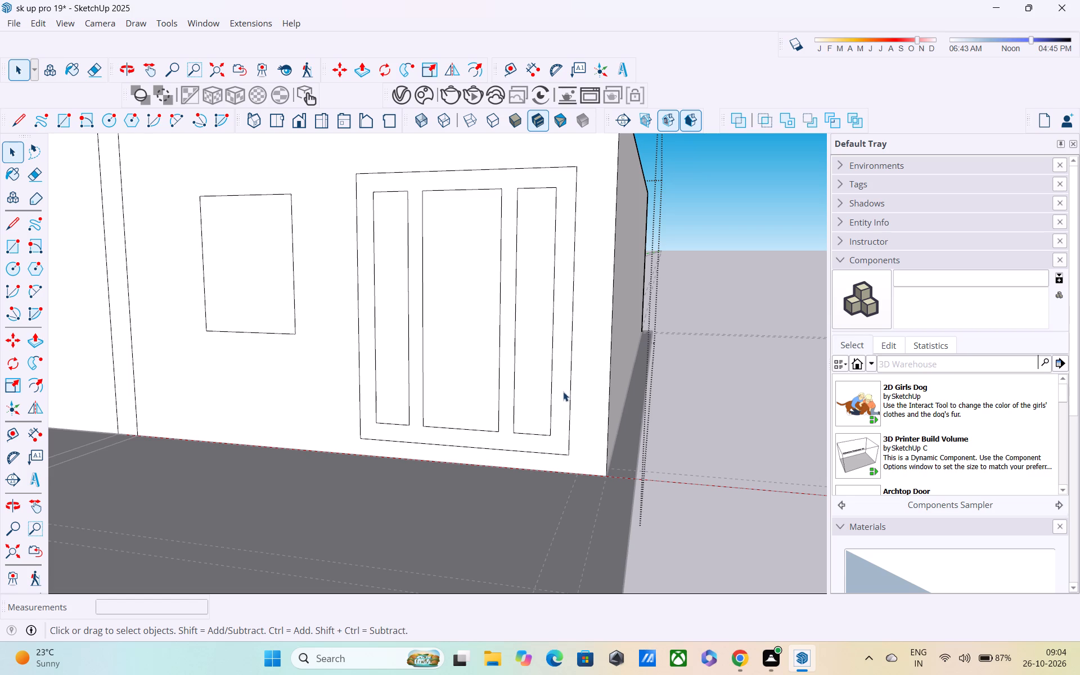
key(p)
click(399, 375)
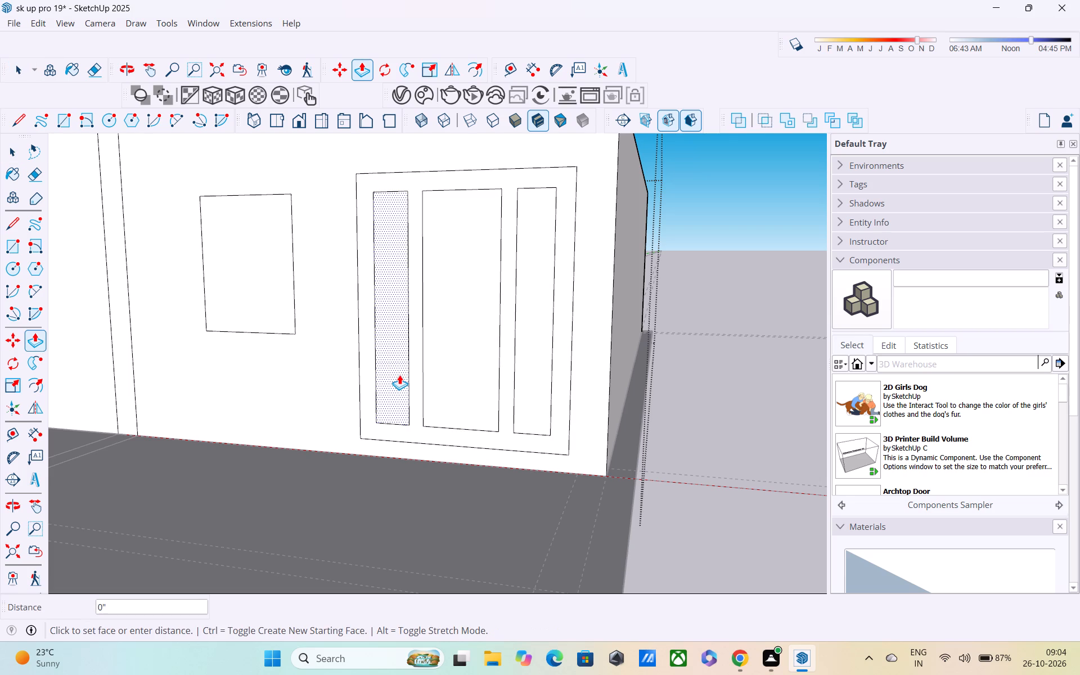
middle_drag(399, 282, 444, 299)
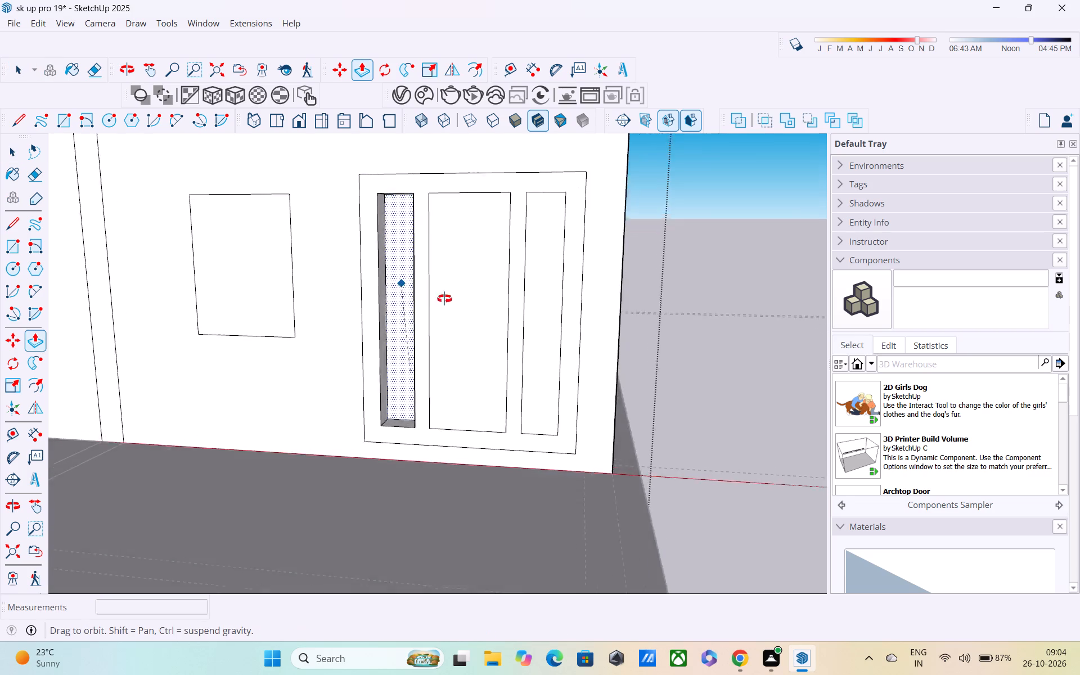
middle_drag(444, 299, 471, 300)
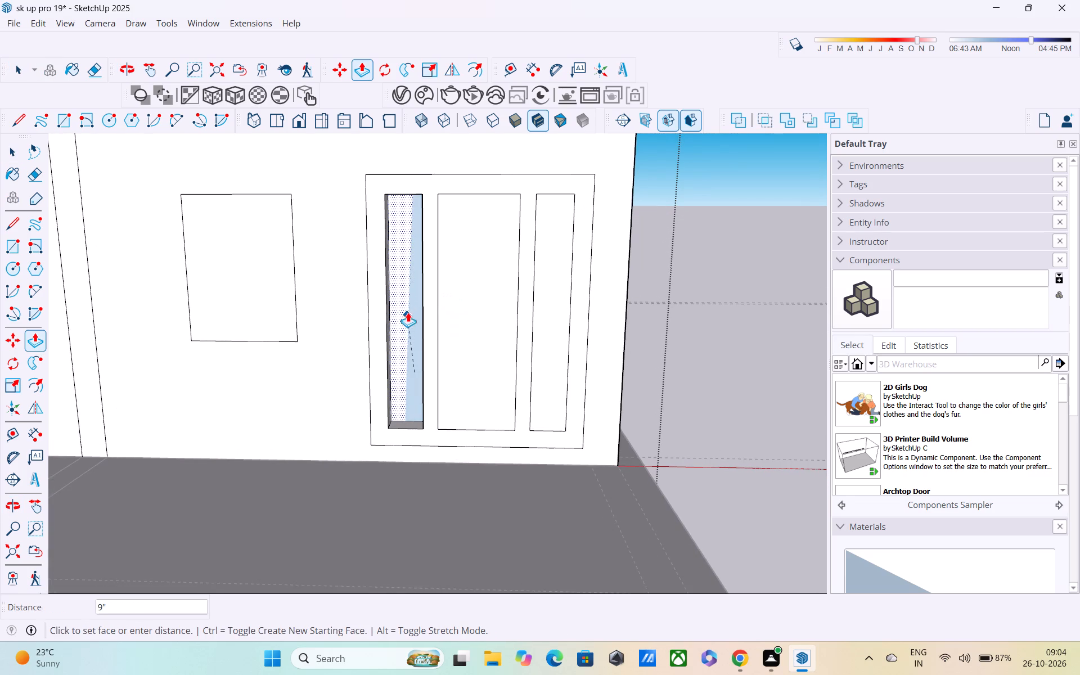
click(410, 304)
click(474, 345)
click(480, 287)
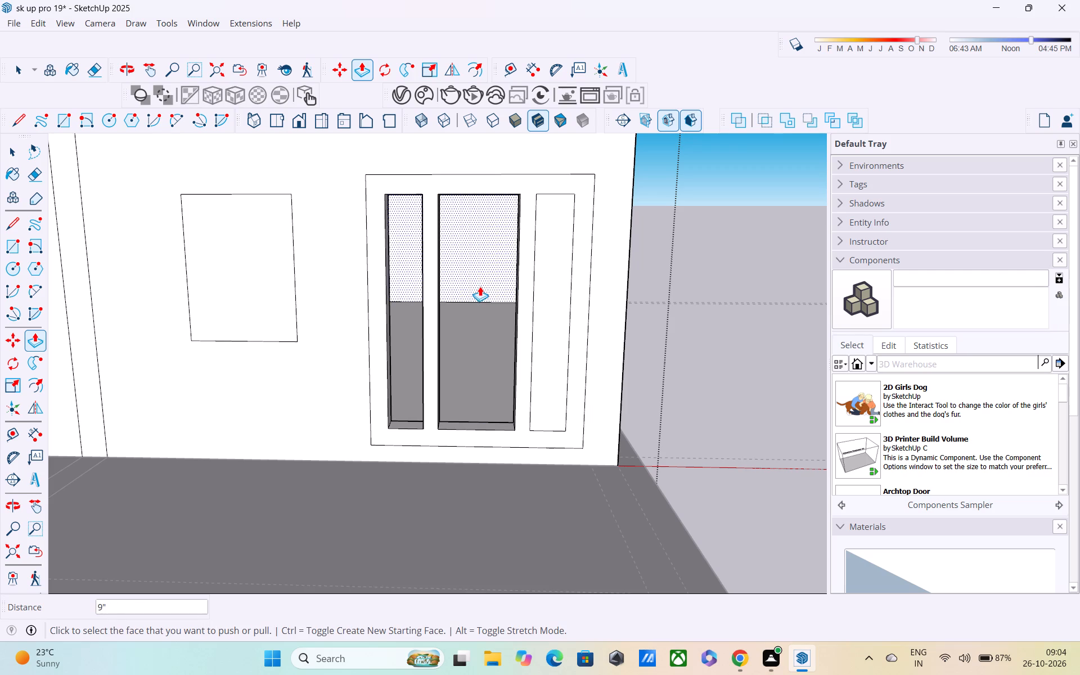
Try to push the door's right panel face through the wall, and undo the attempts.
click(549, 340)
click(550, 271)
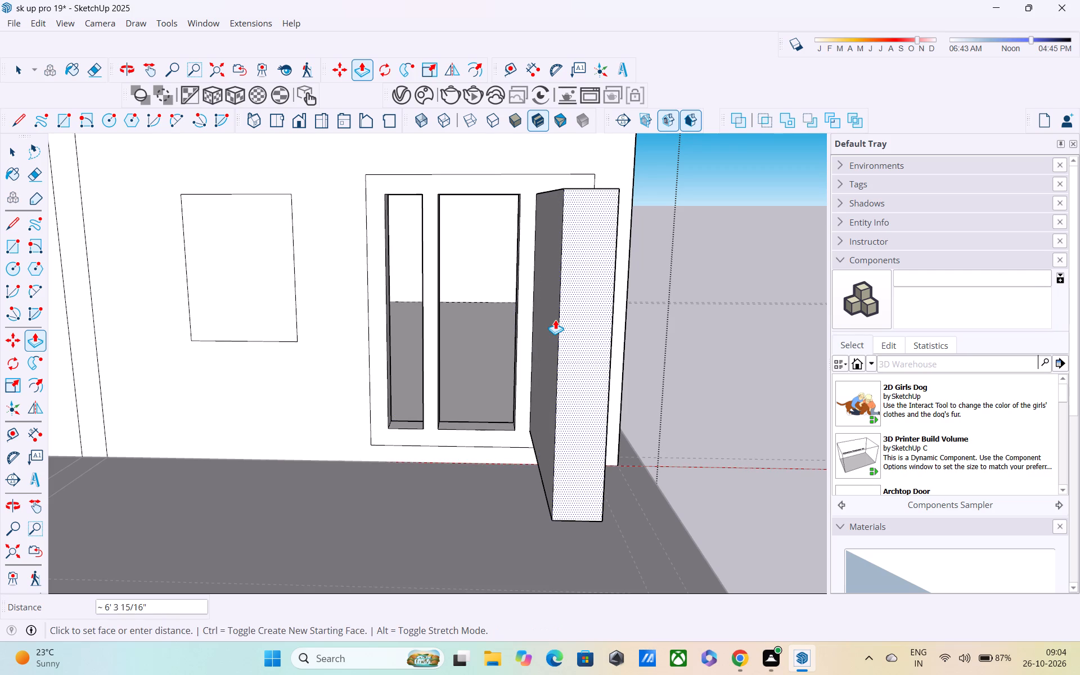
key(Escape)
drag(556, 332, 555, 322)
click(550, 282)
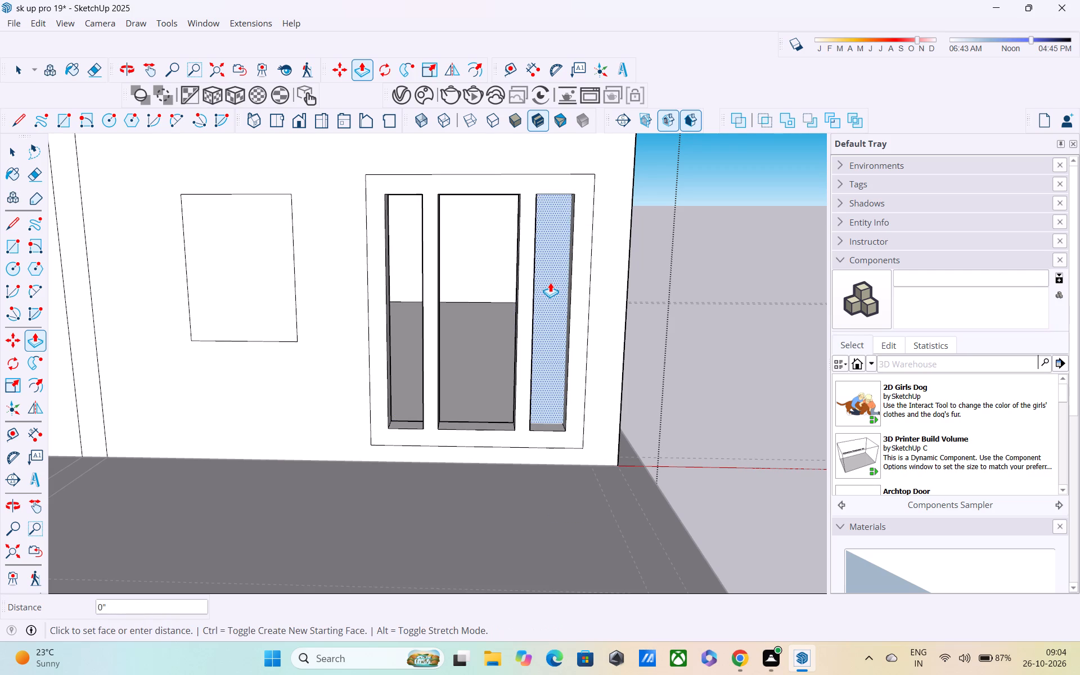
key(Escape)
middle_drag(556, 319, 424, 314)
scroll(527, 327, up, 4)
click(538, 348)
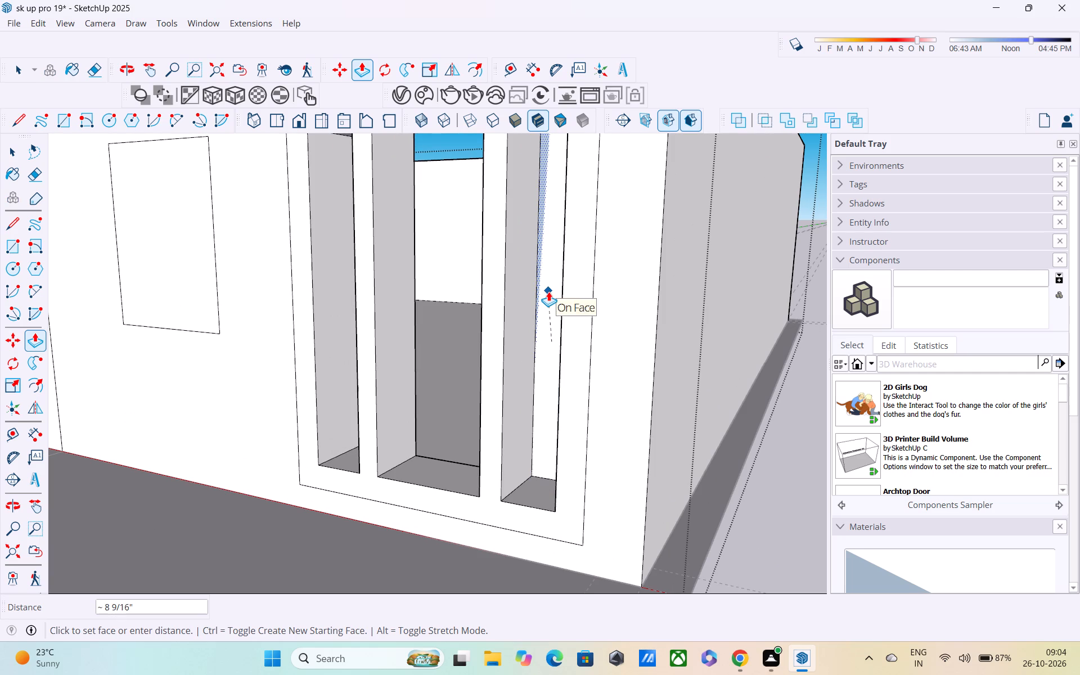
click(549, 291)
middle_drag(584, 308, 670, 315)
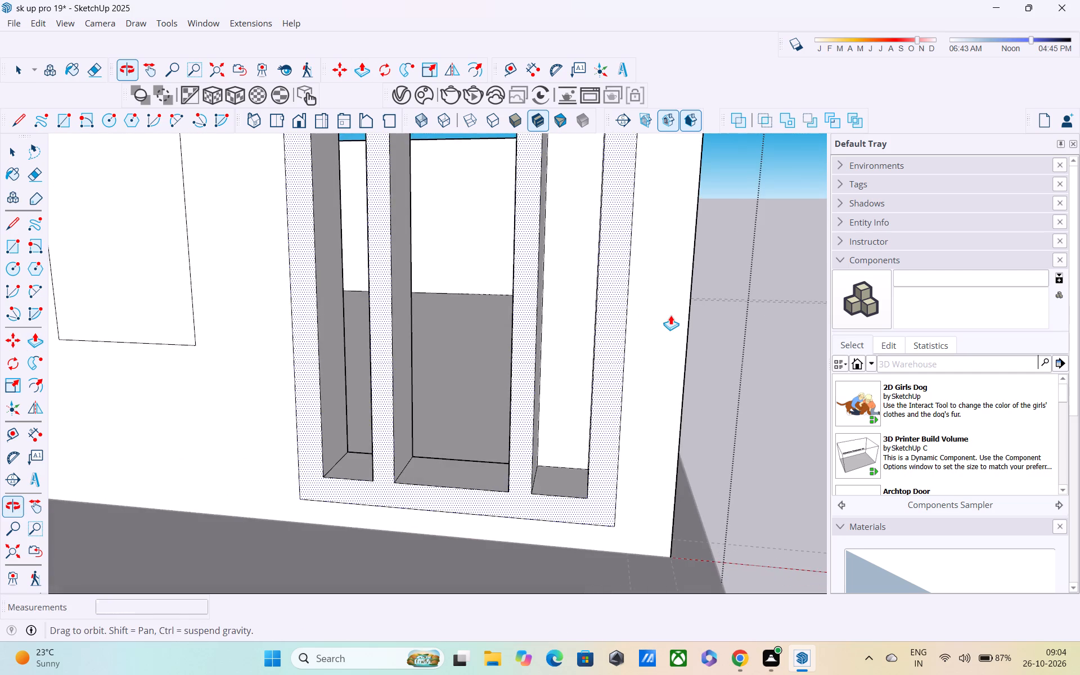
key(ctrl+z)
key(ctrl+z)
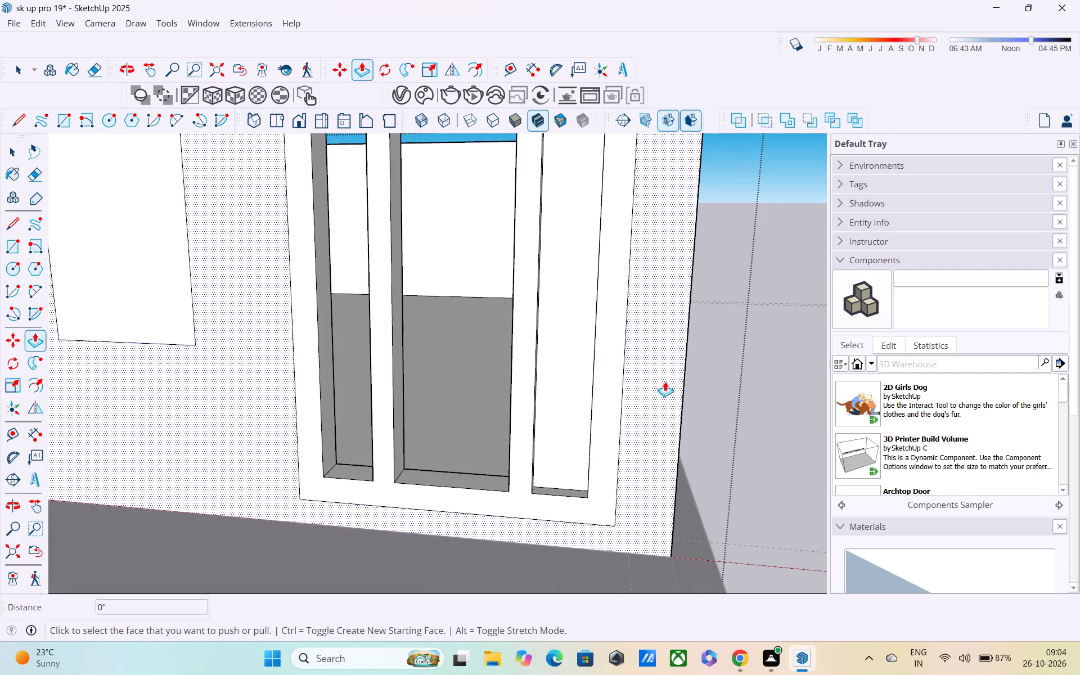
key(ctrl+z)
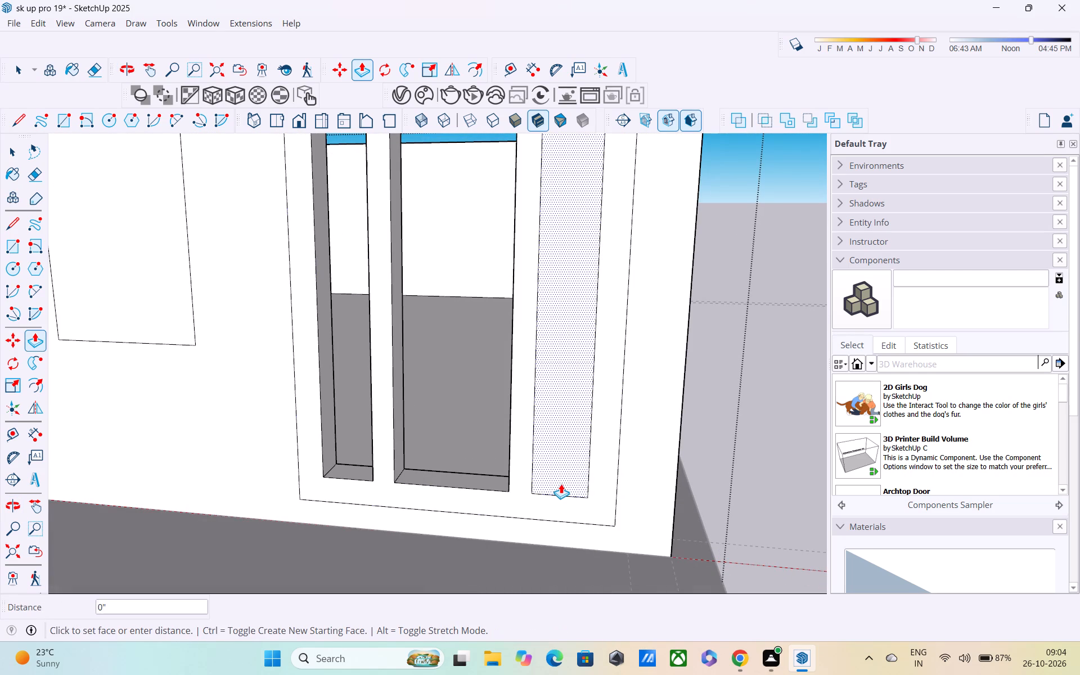
Push the door's right panel face 9" through the wall to cut its opening.
click(561, 484)
click(564, 384)
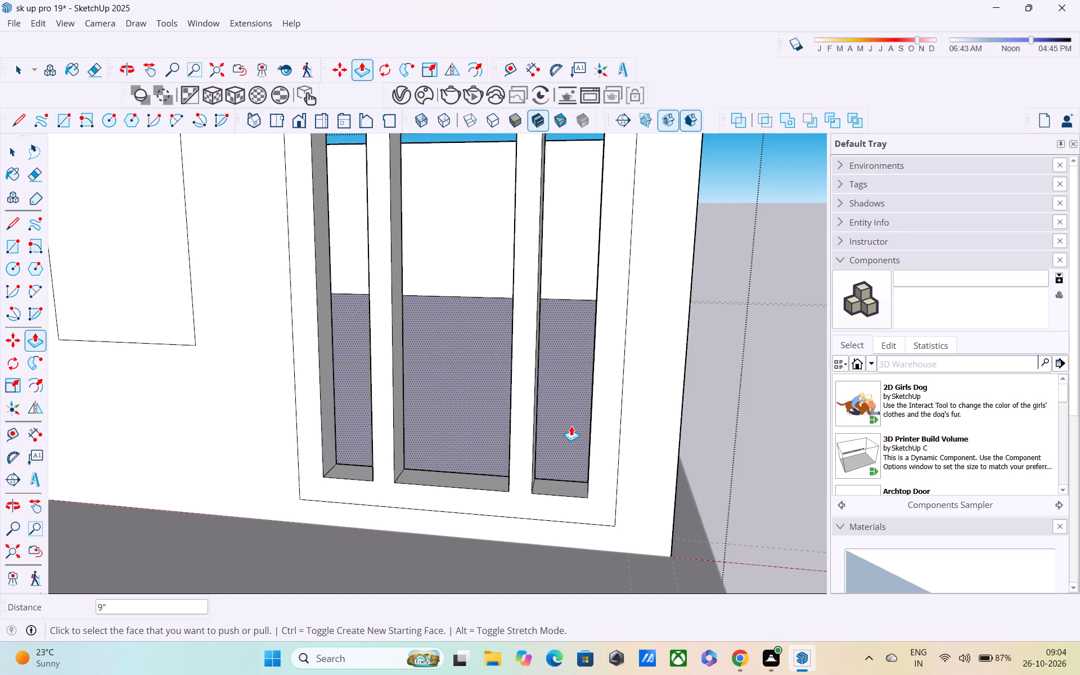
Draw a rectangle filling the front door's left panel opening, set midway through the wall thickness.
middle_drag(571, 426, 628, 420)
scroll(624, 417, down, 4)
middle_drag(582, 435, 423, 398)
scroll(569, 430, down, 1)
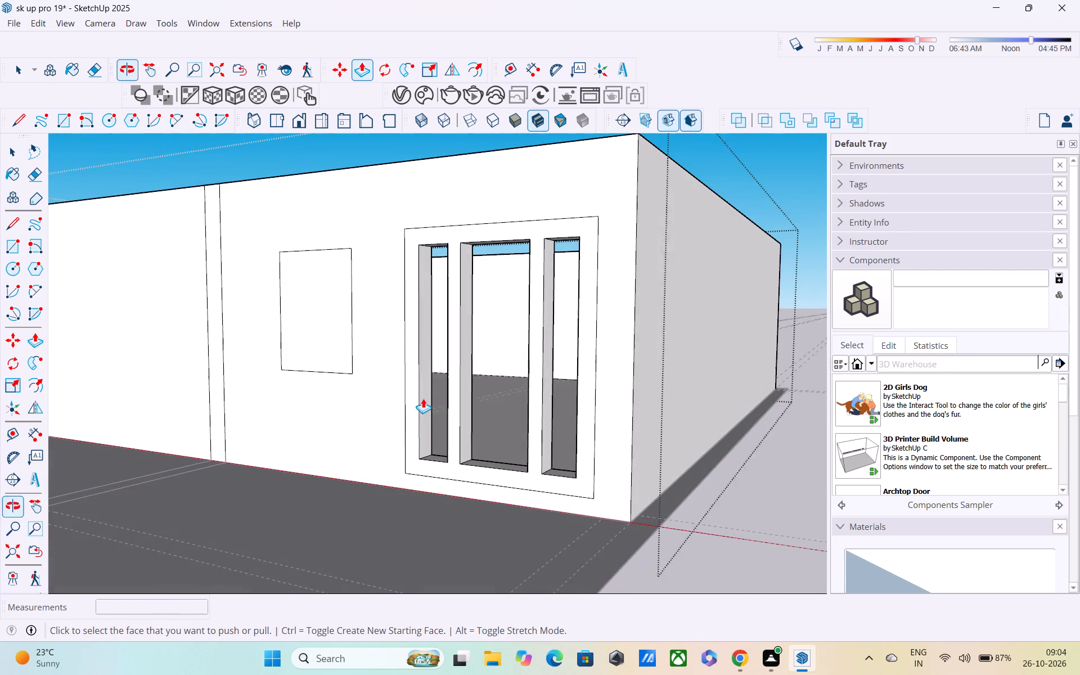
key(r)
scroll(424, 349, up, 4)
scroll(456, 202, up, 2)
scroll(463, 226, down, 3)
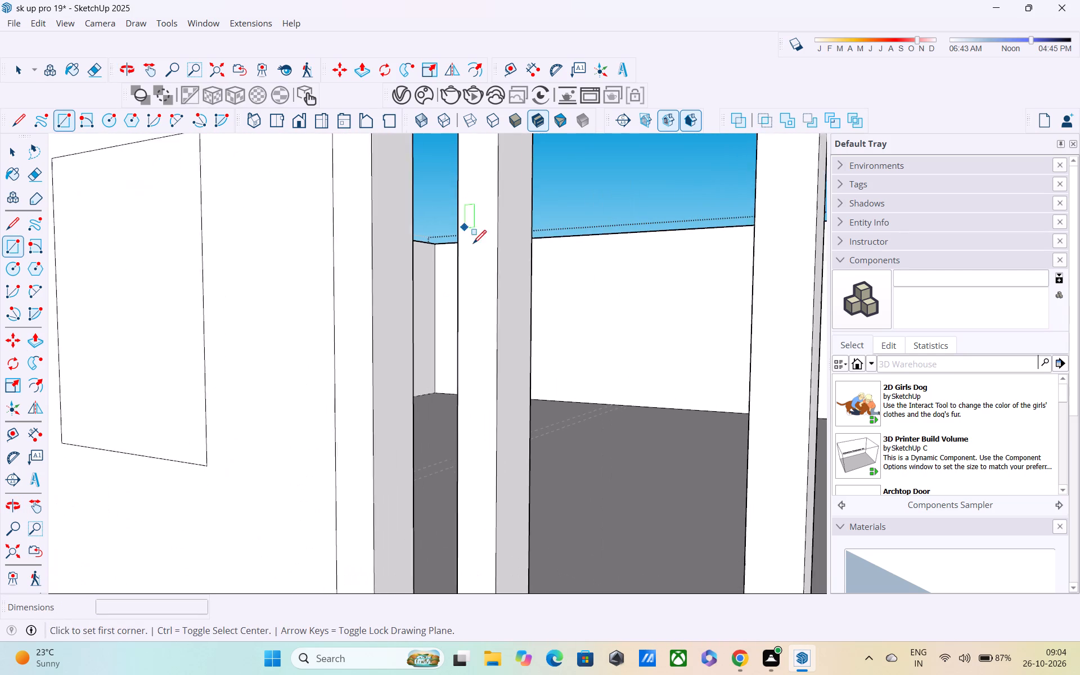
shift+middle_drag(490, 276, 616, 276)
scroll(616, 276, down, 4)
middle_drag(615, 322, 554, 296)
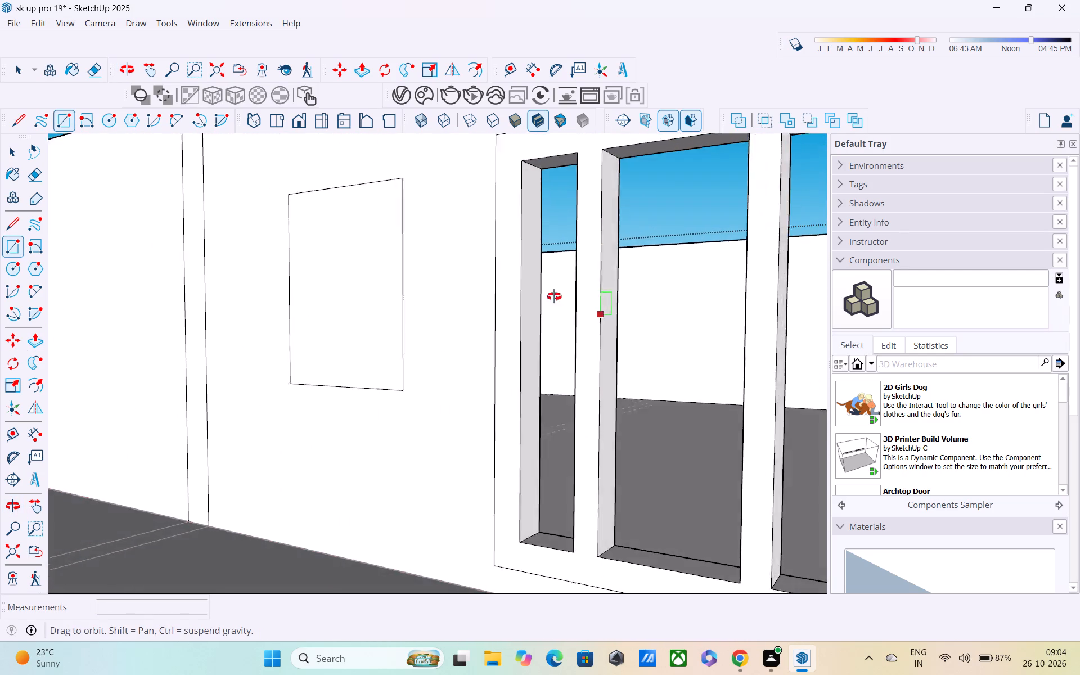
middle_drag(554, 296, 656, 380)
scroll(611, 280, up, 3)
shift+middle_drag(597, 237, 643, 305)
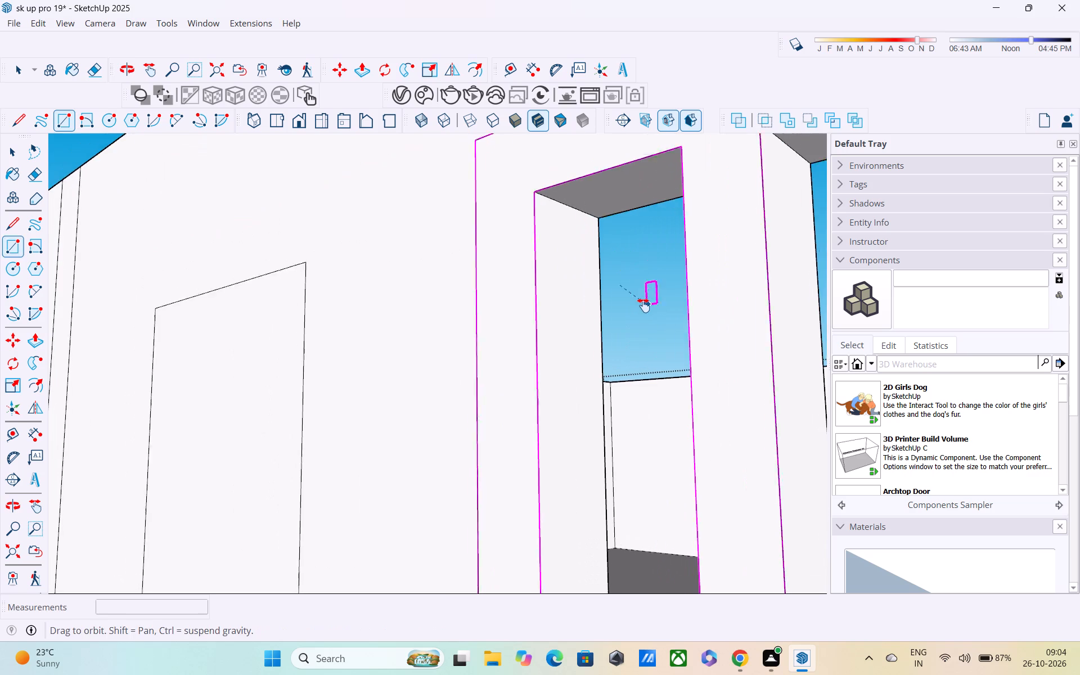
shift+middle_drag(643, 305, 642, 307)
click(577, 217)
middle_drag(616, 331, 558, 241)
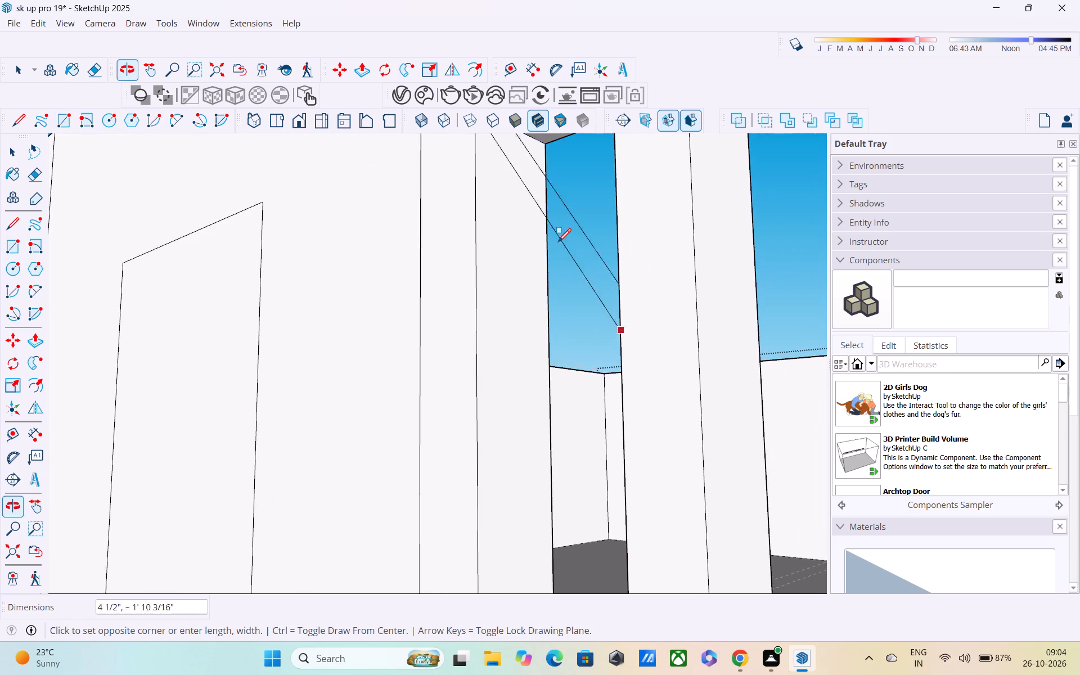
scroll(574, 265, down, 5)
scroll(609, 339, down, 2)
shift+middle_drag(608, 337, 604, 239)
middle_drag(589, 325, 687, 386)
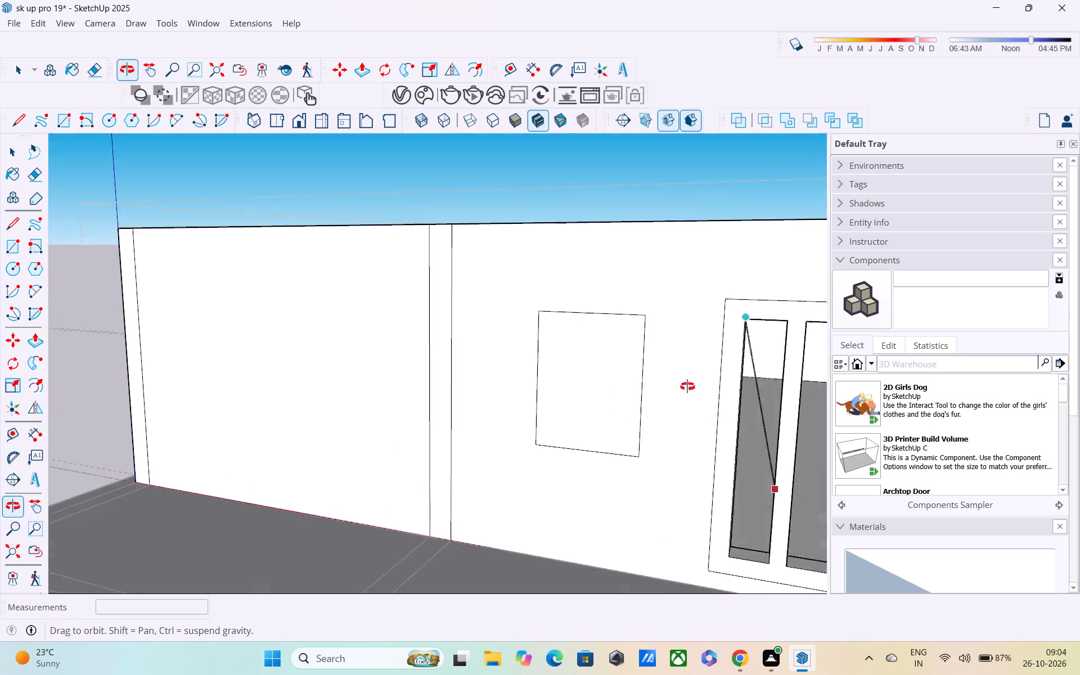
middle_drag(687, 386, 537, 309)
middle_drag(599, 390, 517, 377)
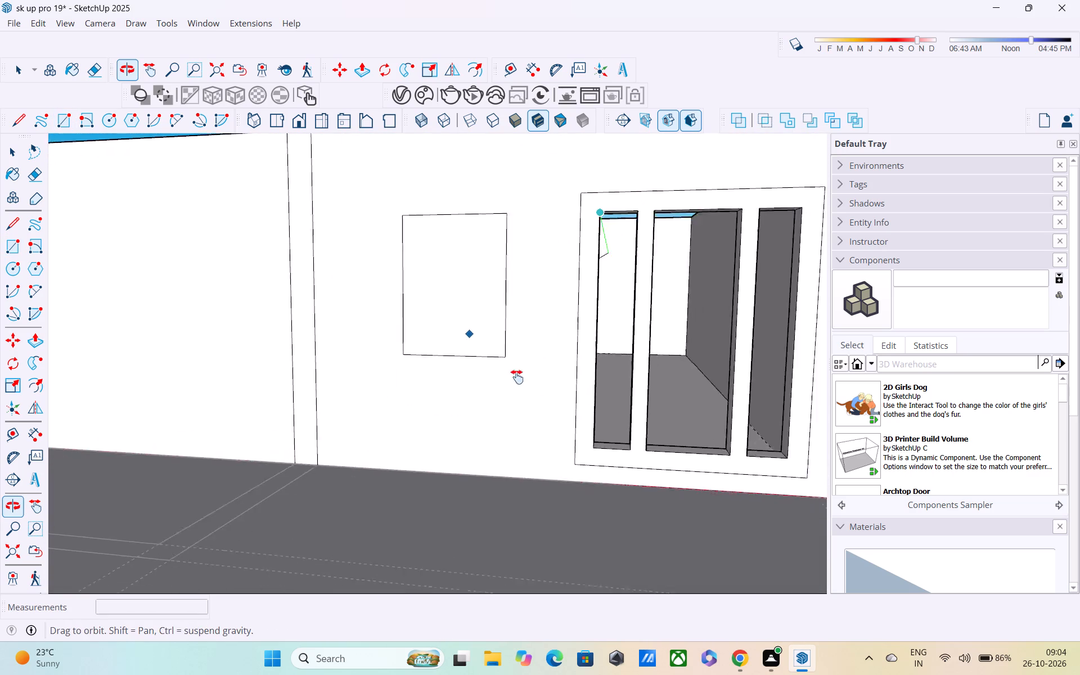
middle_drag(517, 377, 469, 371)
middle_drag(508, 408, 565, 429)
scroll(629, 447, up, 9)
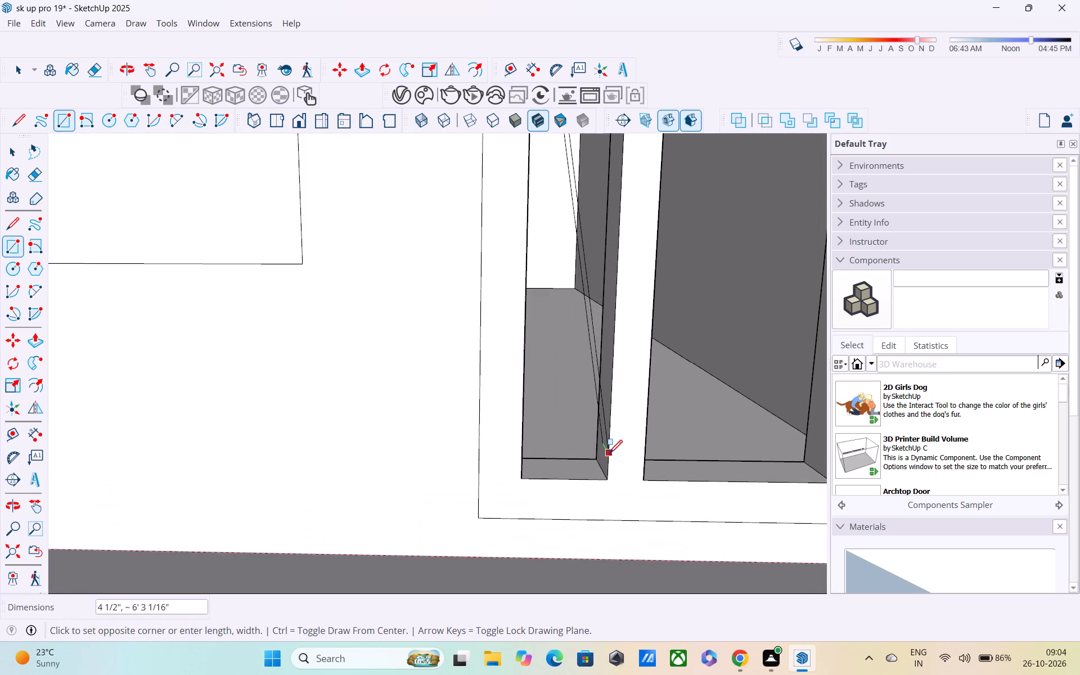
scroll(609, 454, up, 9)
click(593, 481)
Draw a rectangle filling the front door's middle panel opening, corner to corner at the midpoint of the wall thickness.
middle_drag(641, 492, 271, 449)
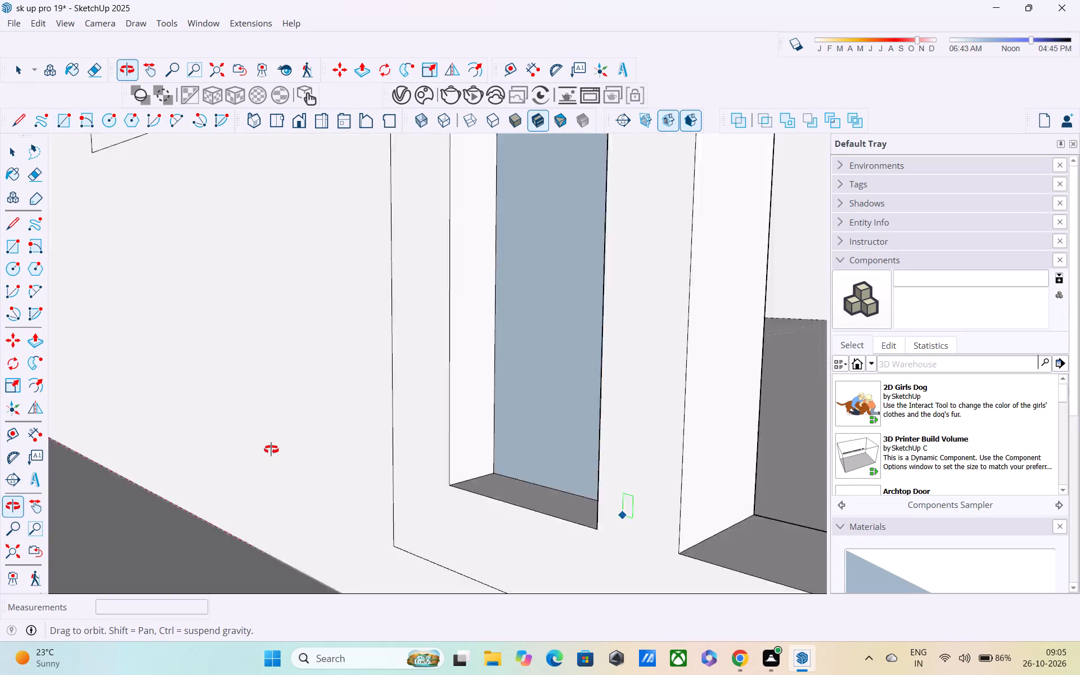
middle_drag(271, 449, 254, 438)
scroll(269, 427, down, 6)
middle_drag(424, 445, 454, 468)
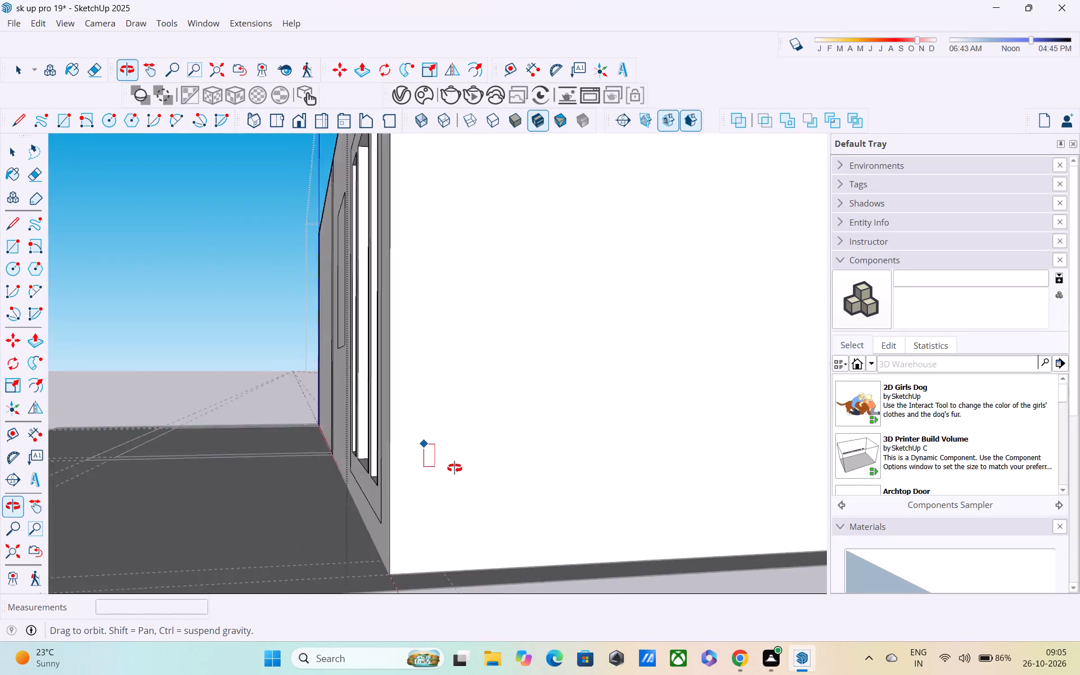
middle_drag(454, 468, 450, 468)
middle_drag(450, 468, 600, 633)
middle_drag(507, 456, 571, 507)
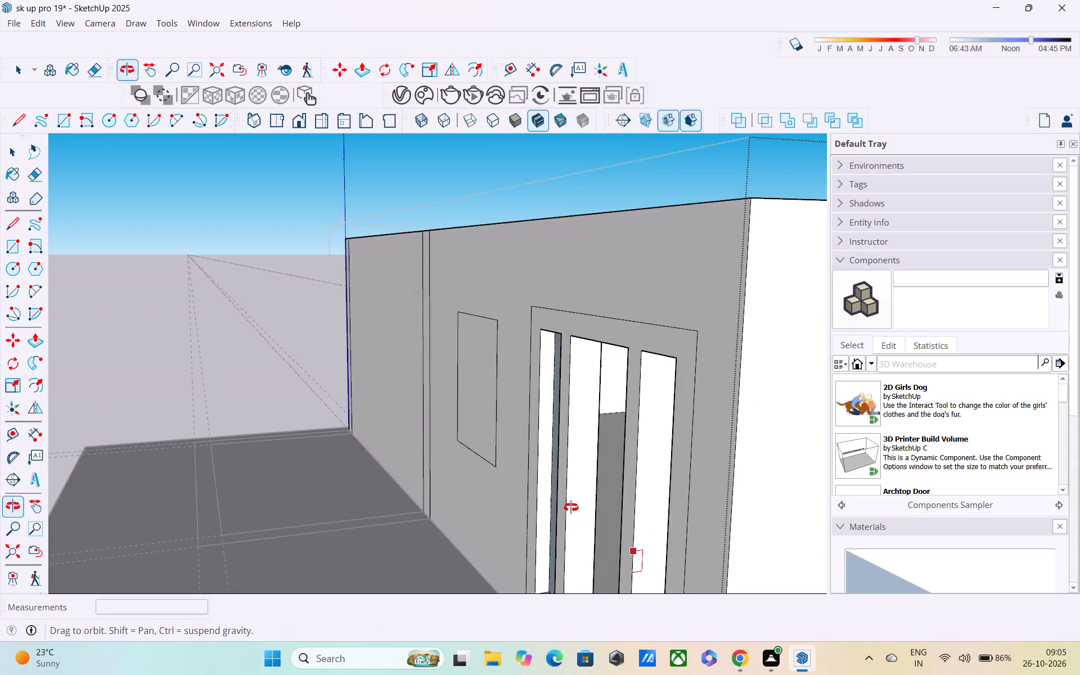
middle_drag(571, 507, 571, 506)
scroll(572, 327, up, 5)
middle_drag(584, 323, 582, 201)
scroll(598, 361, up, 3)
click(598, 358)
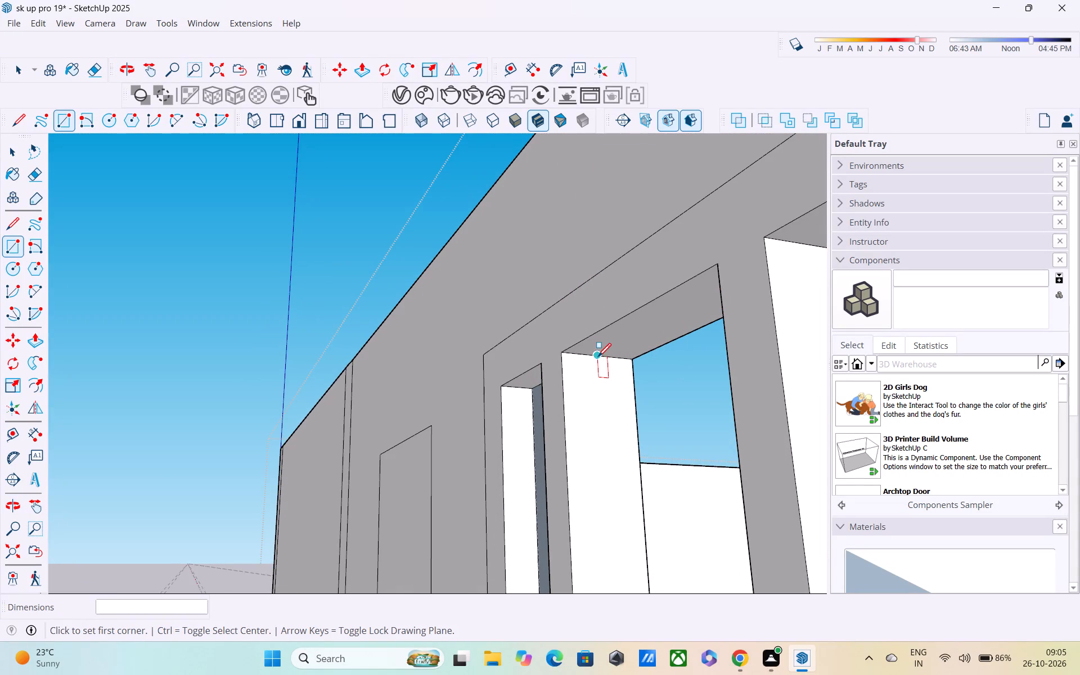
scroll(601, 443, up, 1)
middle_drag(601, 443, 494, 176)
scroll(499, 231, down, 6)
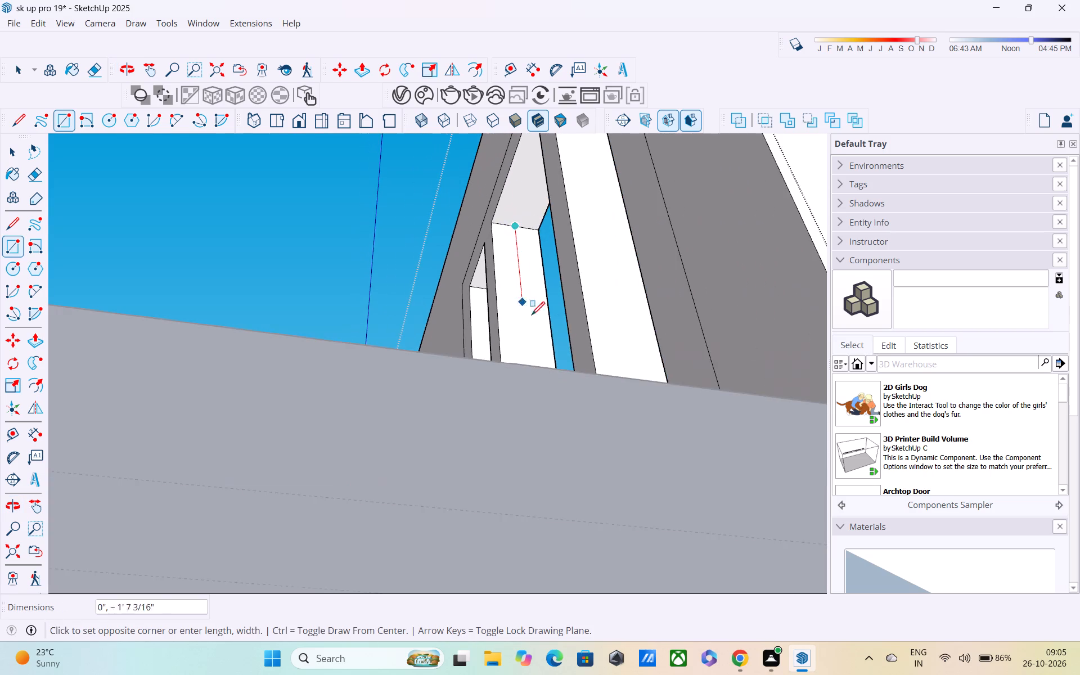
scroll(556, 354, down, 3)
middle_drag(556, 379, 946, 511)
shift+middle_drag(848, 479, 844, 479)
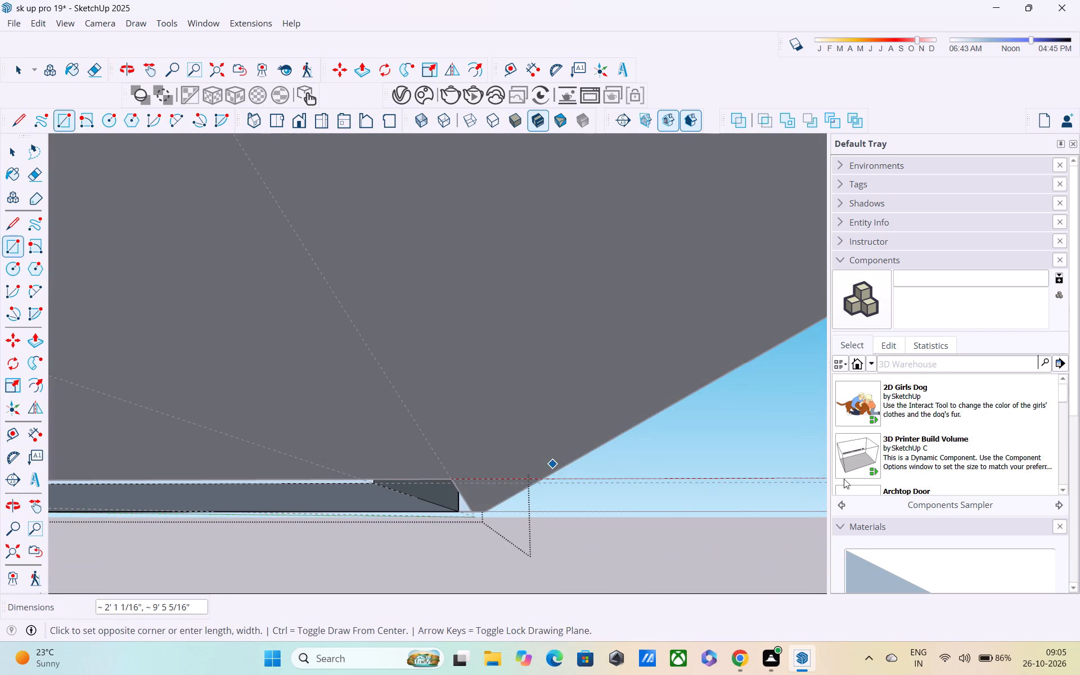
shift+middle_drag(844, 479, 665, 505)
scroll(656, 441, down, 3)
middle_drag(646, 436, 584, 579)
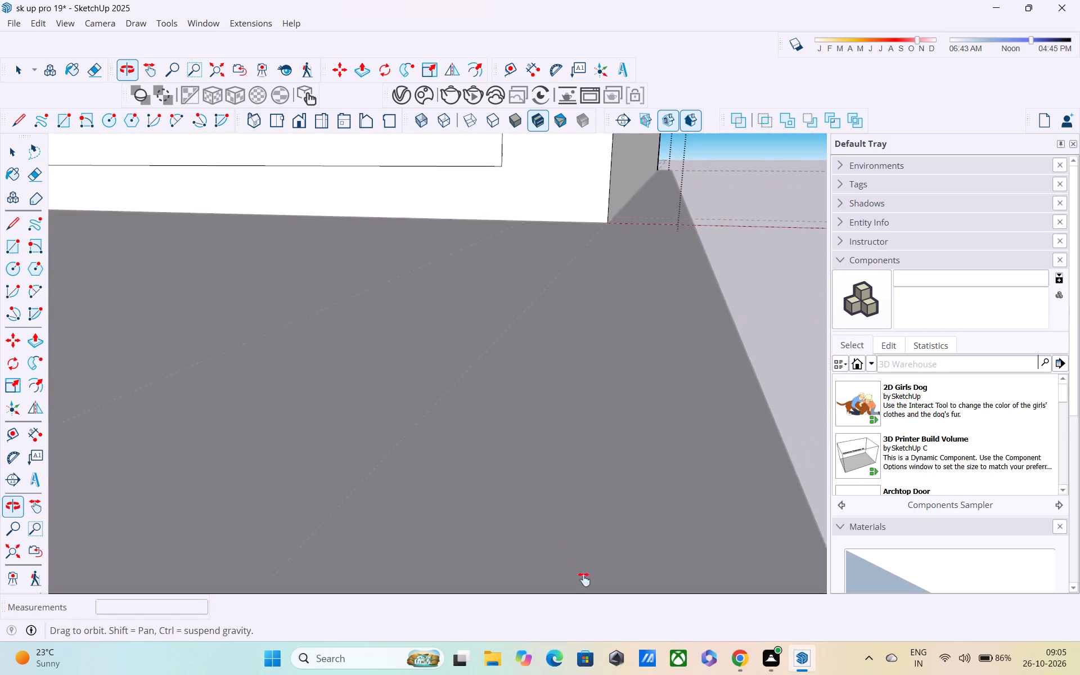
middle_drag(584, 579, 667, 674)
scroll(454, 316, down, 3)
shift+middle_drag(444, 298, 696, 653)
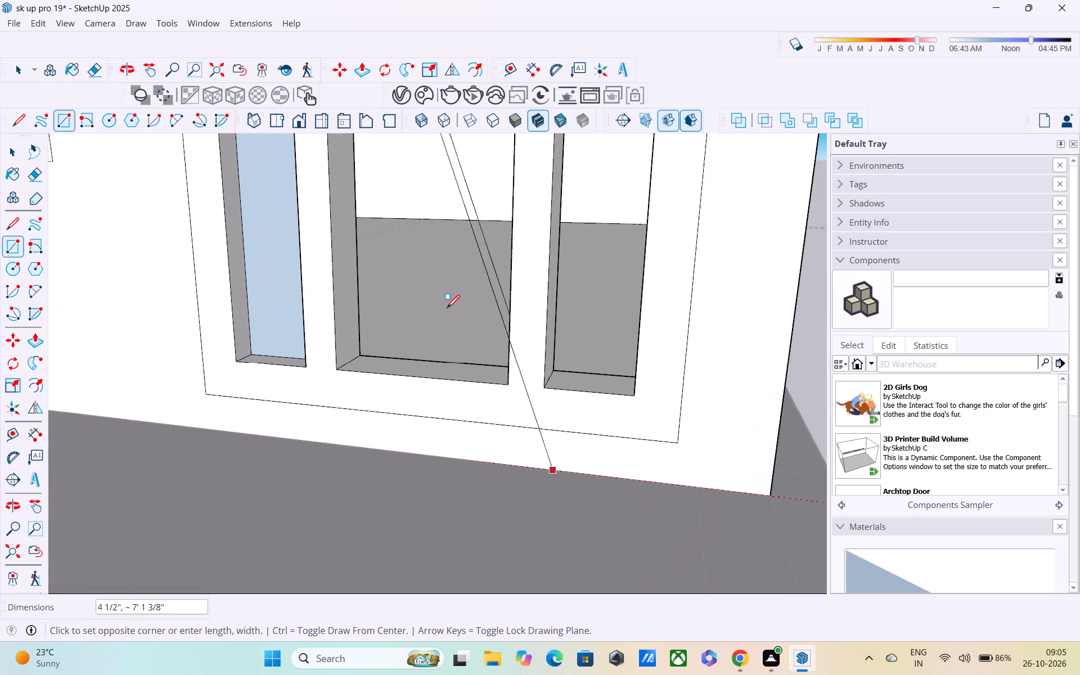
middle_drag(432, 286, 258, 43)
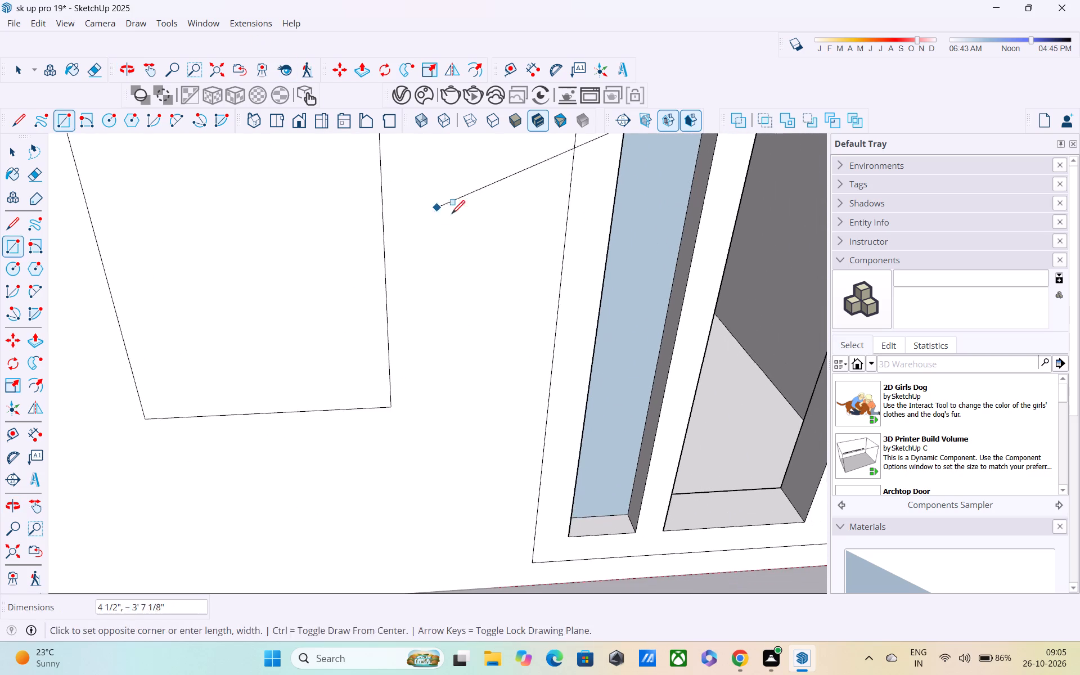
middle_drag(452, 215, 161, 79)
shift+middle_drag(593, 370, 382, 215)
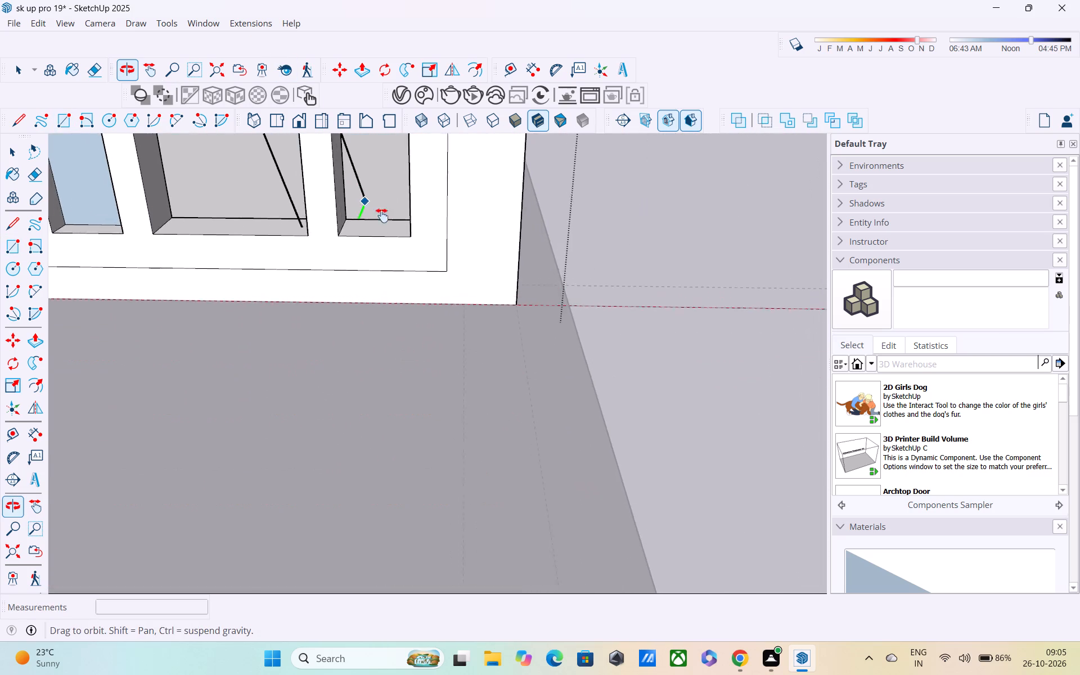
shift+middle_drag(382, 215, 398, 222)
middle_drag(359, 280, 654, 254)
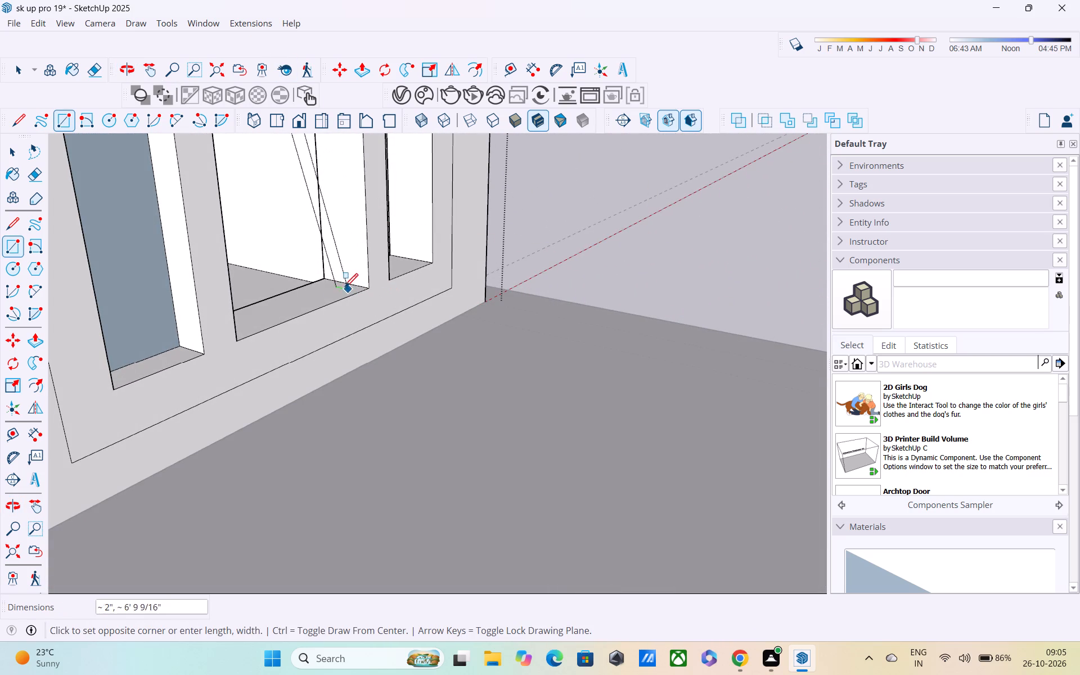
click(340, 283)
Draw a rectangle filling the front door's right panel opening, set midway through the wall thickness.
middle_drag(360, 286, 102, 320)
shift+middle_drag(192, 295, 236, 368)
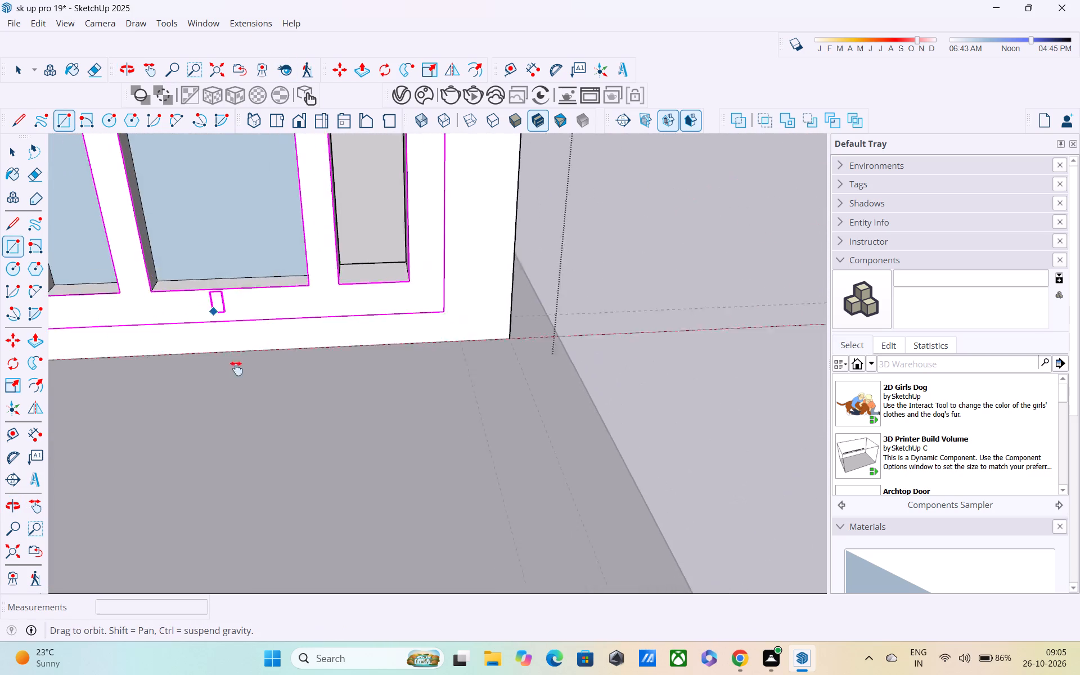
shift+middle_drag(236, 368, 306, 369)
shift+scroll(306, 369, down, 1)
middle_drag(510, 276, 477, 294)
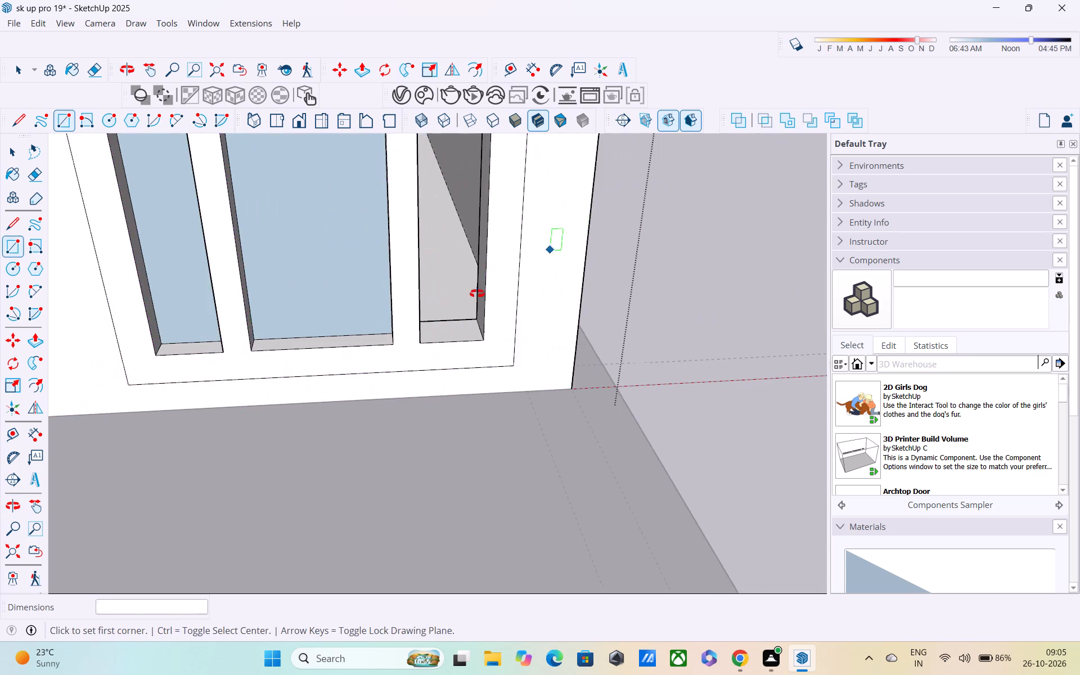
middle_drag(477, 294, 355, 291)
scroll(432, 317, up, 3)
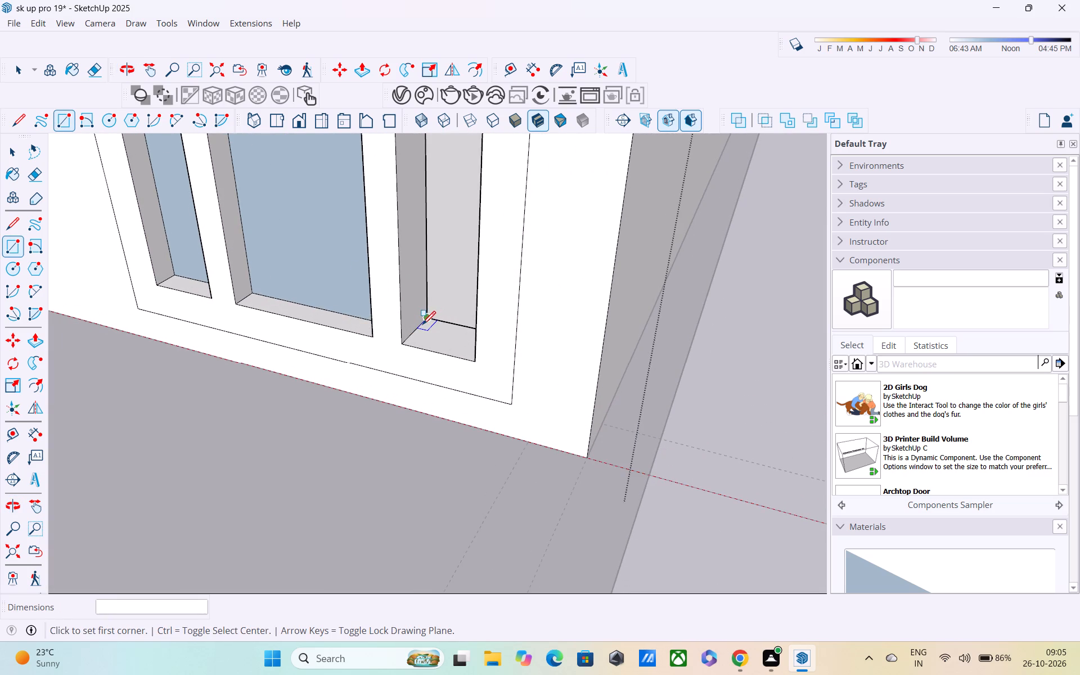
click(421, 328)
shift+middle_drag(444, 188, 399, 263)
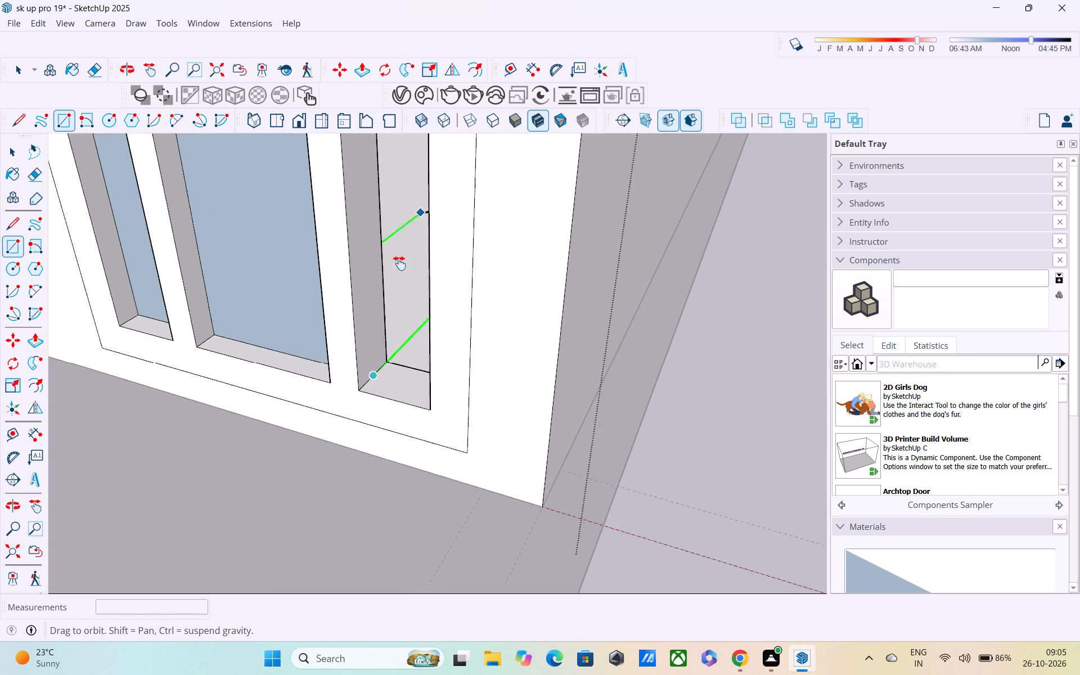
shift+middle_drag(399, 263, 383, 299)
scroll(382, 285, down, 1)
middle_drag(385, 280, 697, 289)
middle_drag(667, 249, 508, 247)
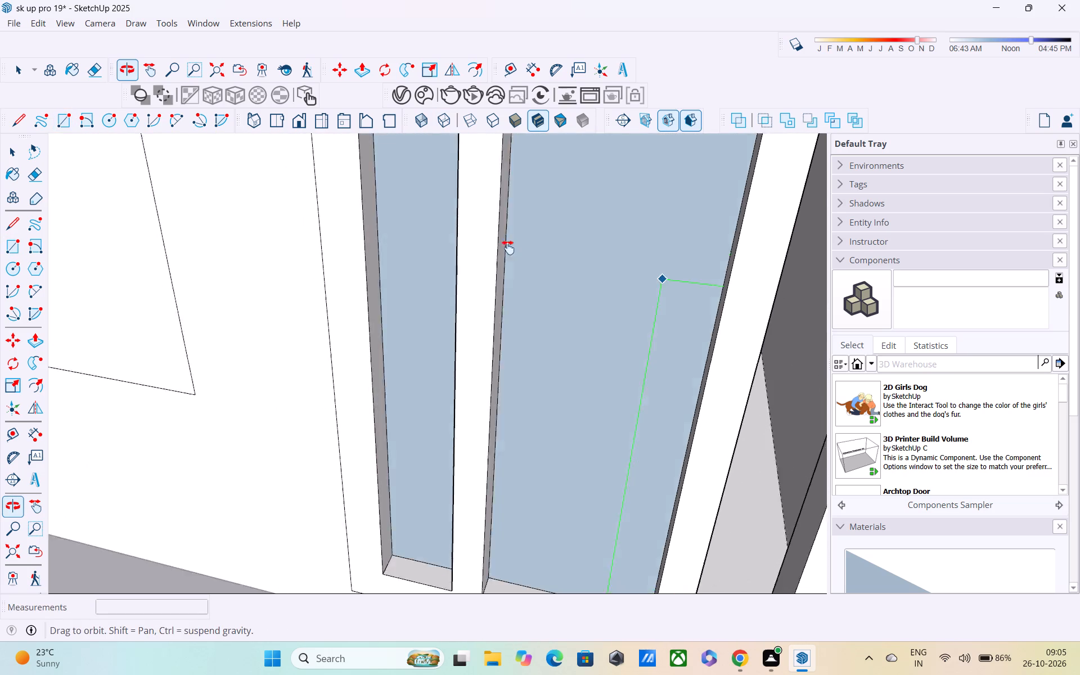
middle_drag(508, 247, 154, 255)
middle_drag(433, 259, 565, 277)
middle_drag(550, 214, 656, 183)
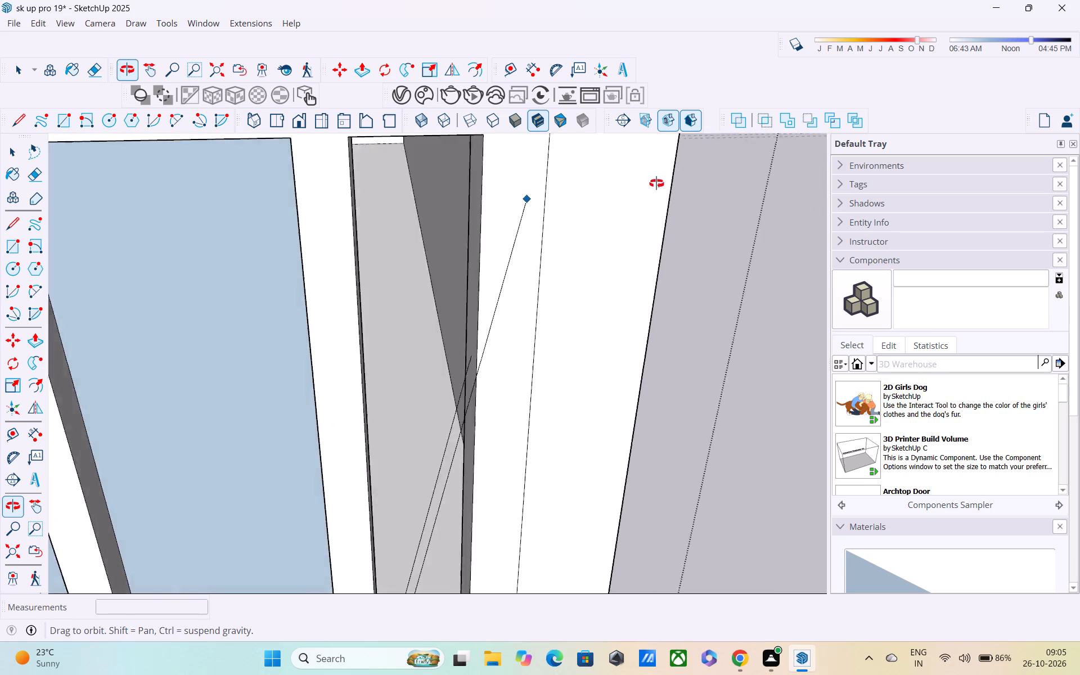
middle_drag(656, 183, 710, 232)
middle_drag(523, 267, 565, 201)
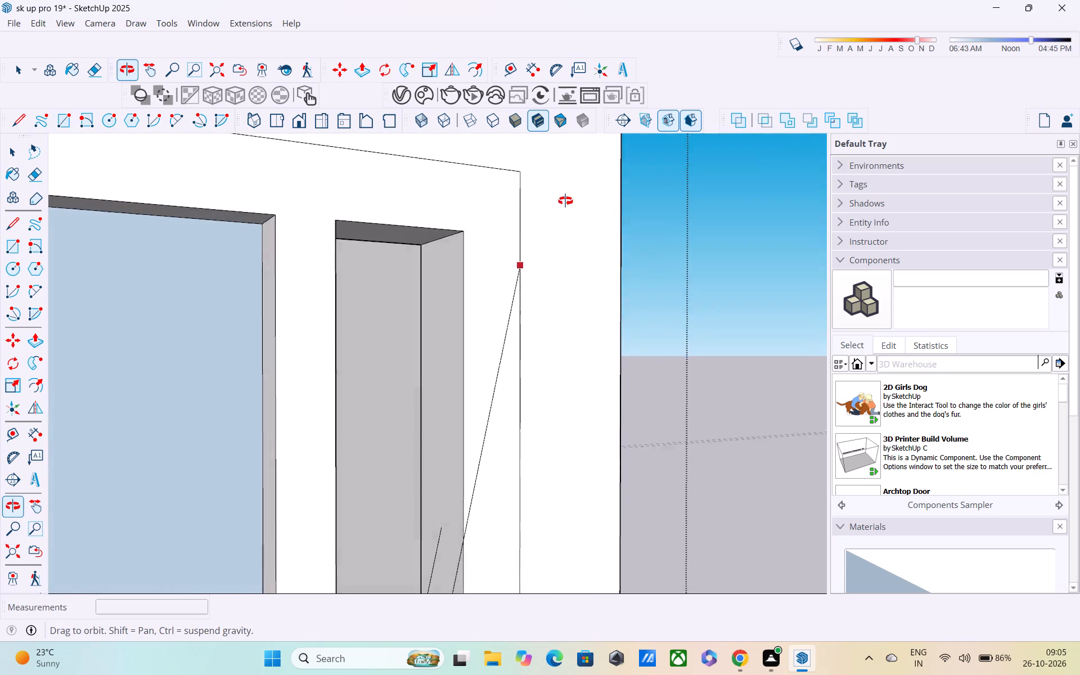
middle_drag(565, 201, 619, 158)
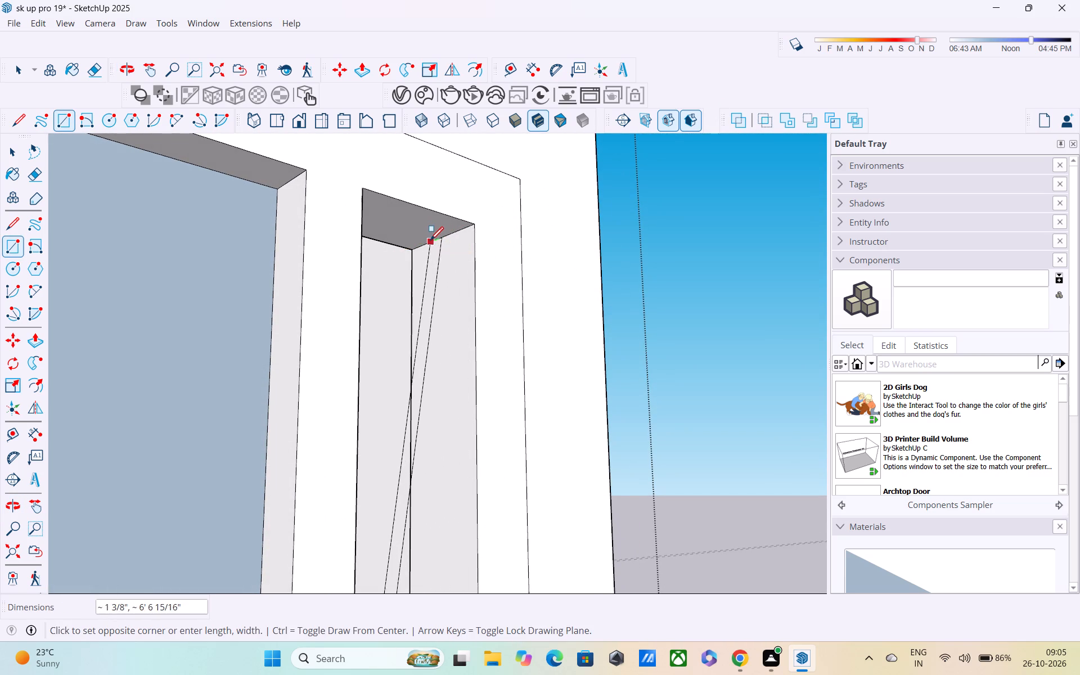
click(445, 238)
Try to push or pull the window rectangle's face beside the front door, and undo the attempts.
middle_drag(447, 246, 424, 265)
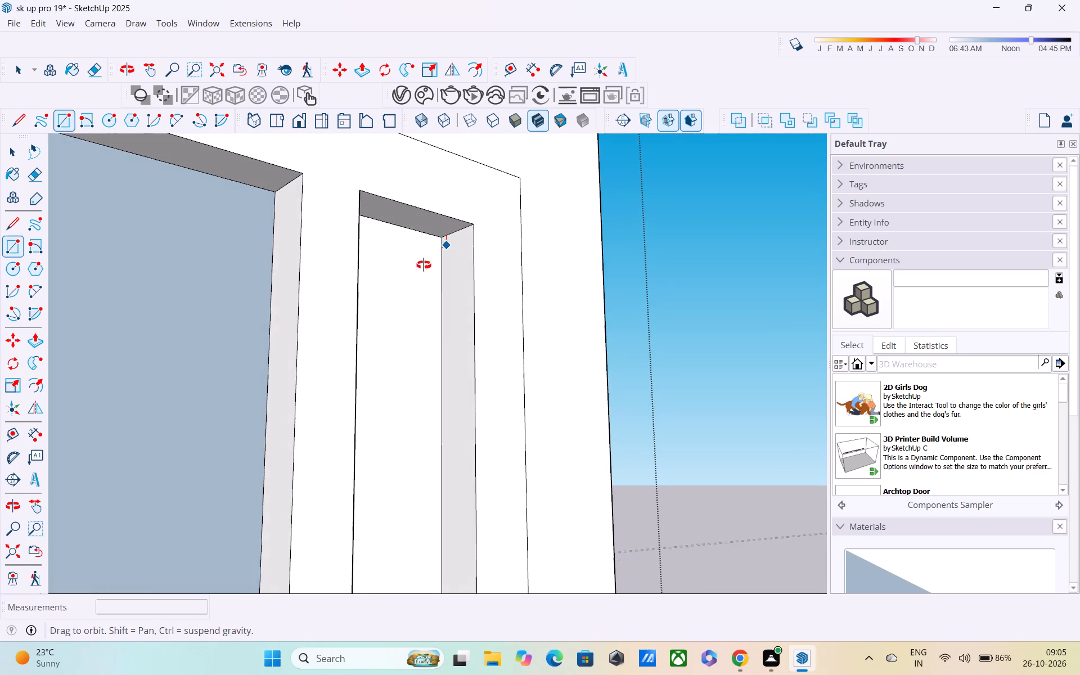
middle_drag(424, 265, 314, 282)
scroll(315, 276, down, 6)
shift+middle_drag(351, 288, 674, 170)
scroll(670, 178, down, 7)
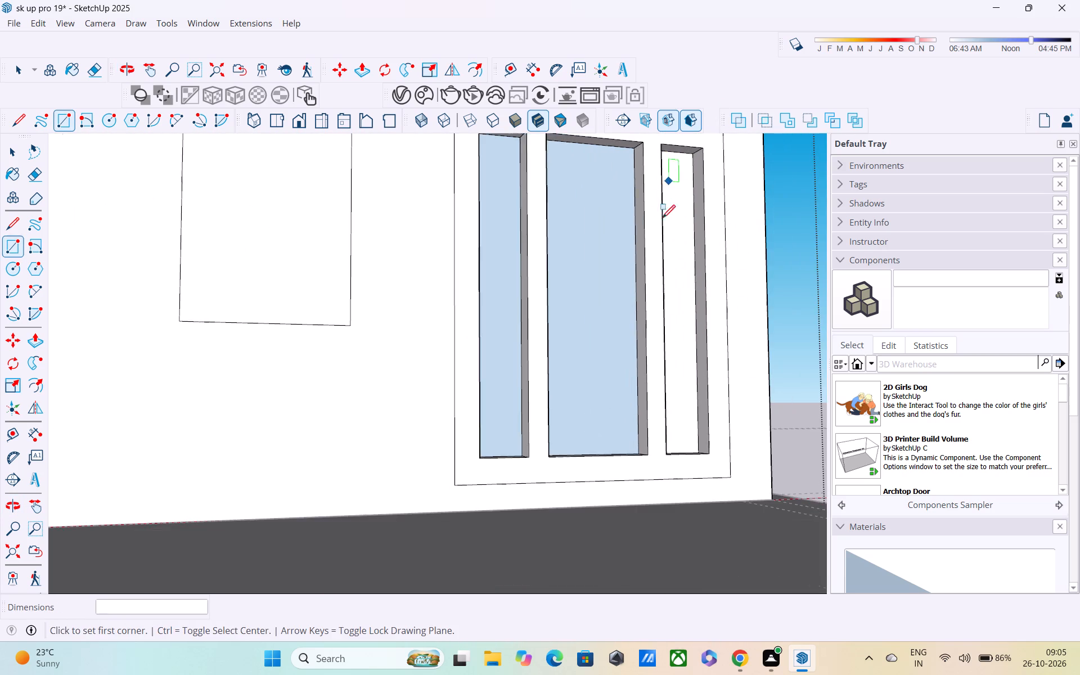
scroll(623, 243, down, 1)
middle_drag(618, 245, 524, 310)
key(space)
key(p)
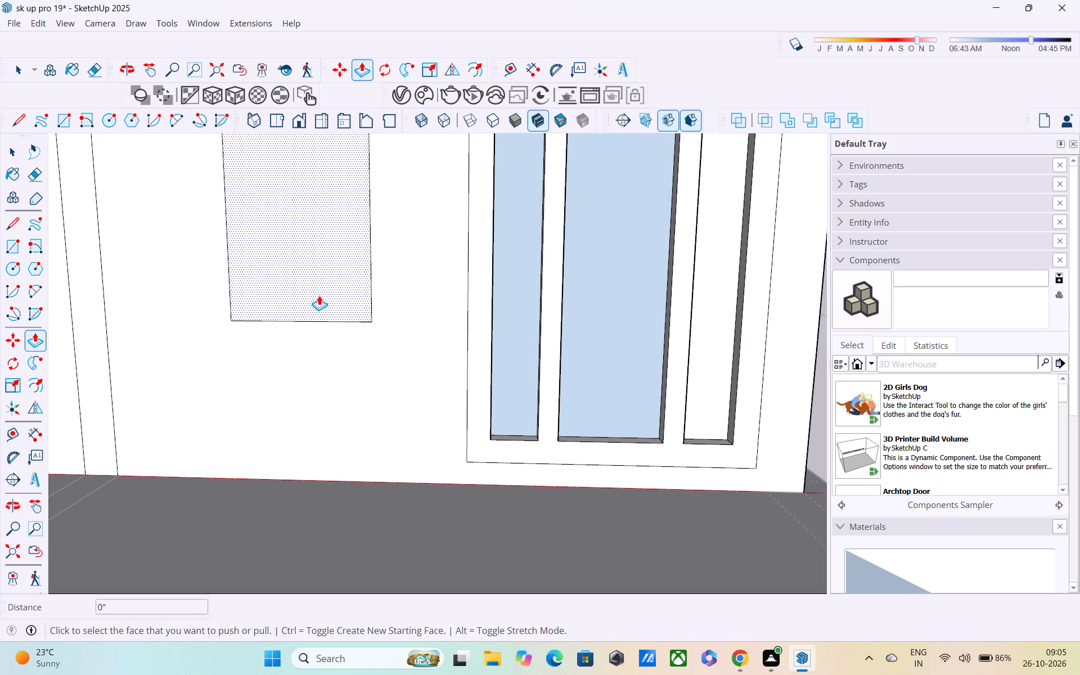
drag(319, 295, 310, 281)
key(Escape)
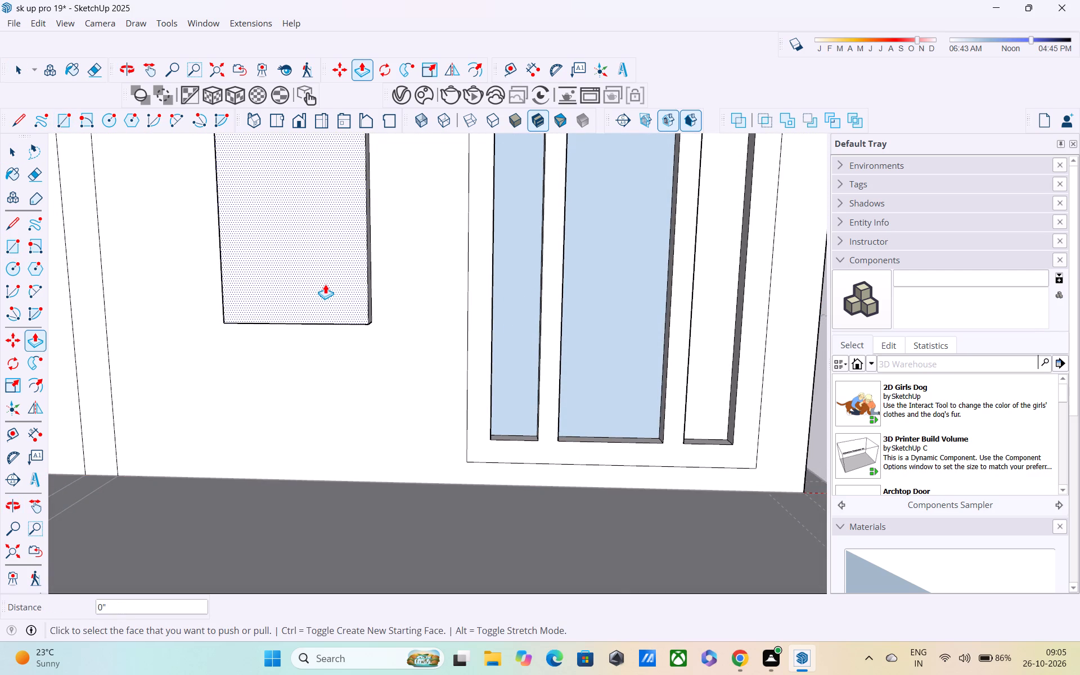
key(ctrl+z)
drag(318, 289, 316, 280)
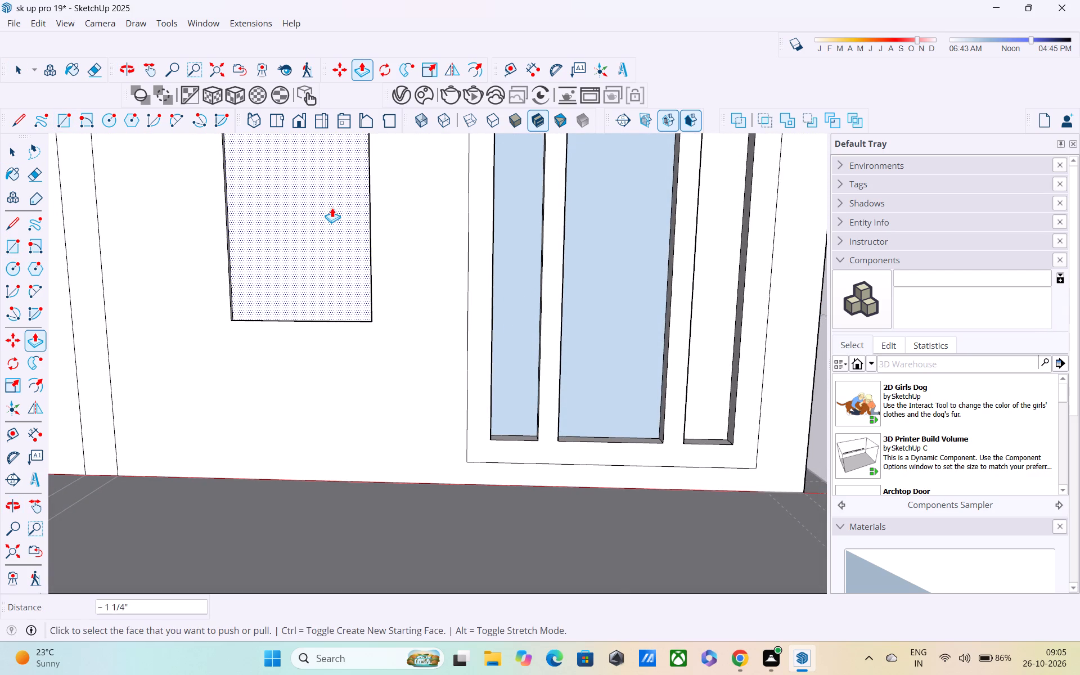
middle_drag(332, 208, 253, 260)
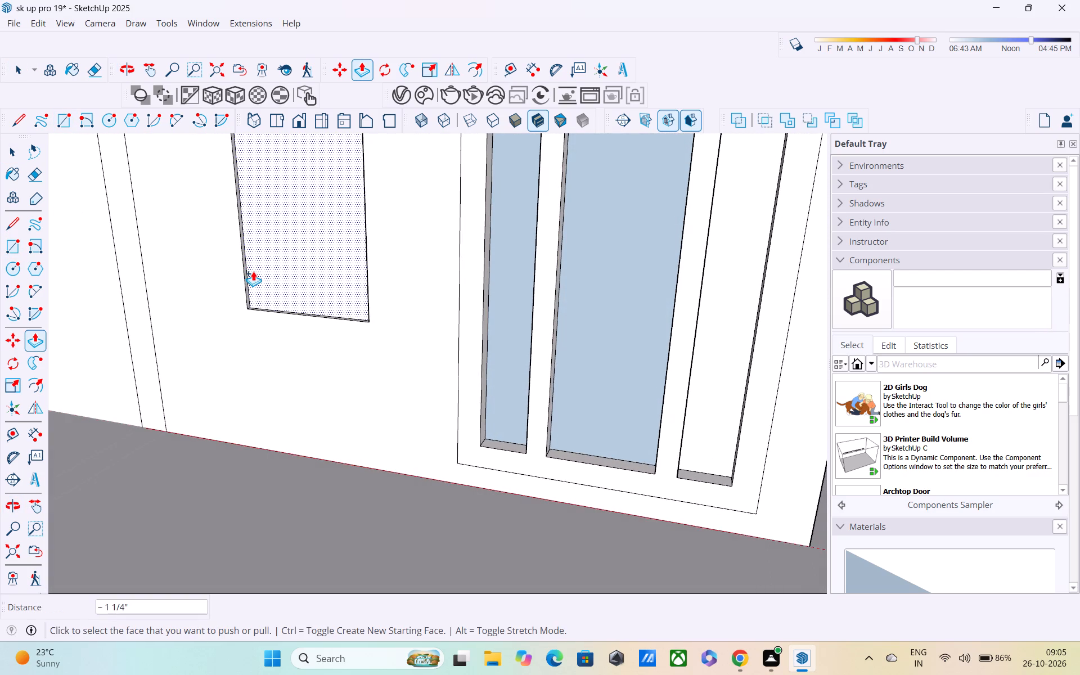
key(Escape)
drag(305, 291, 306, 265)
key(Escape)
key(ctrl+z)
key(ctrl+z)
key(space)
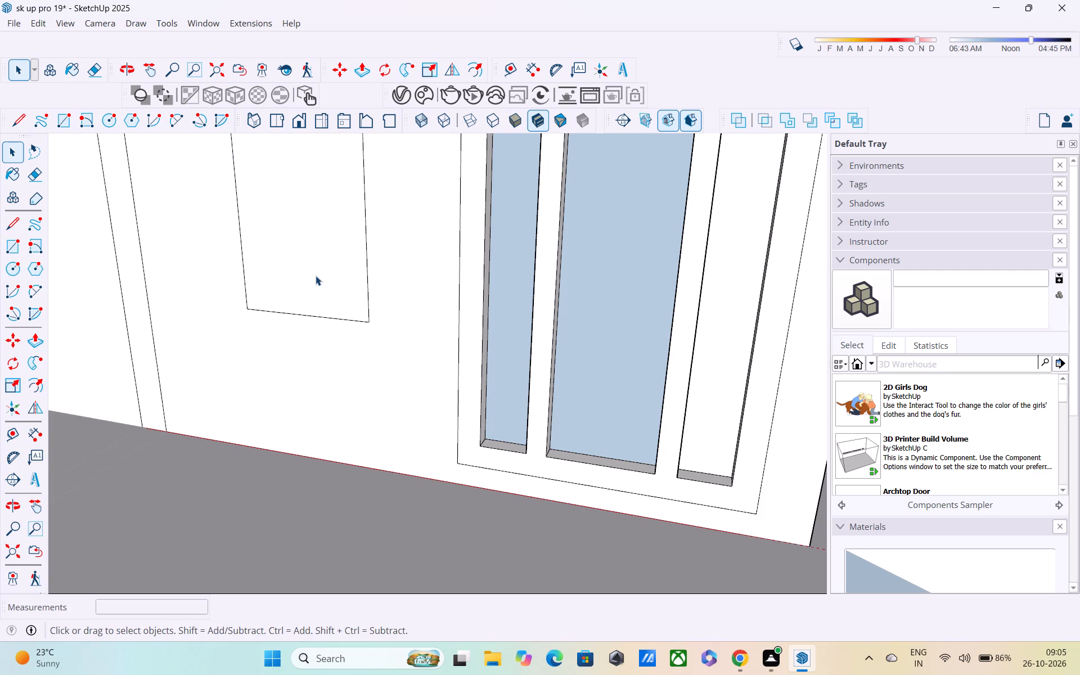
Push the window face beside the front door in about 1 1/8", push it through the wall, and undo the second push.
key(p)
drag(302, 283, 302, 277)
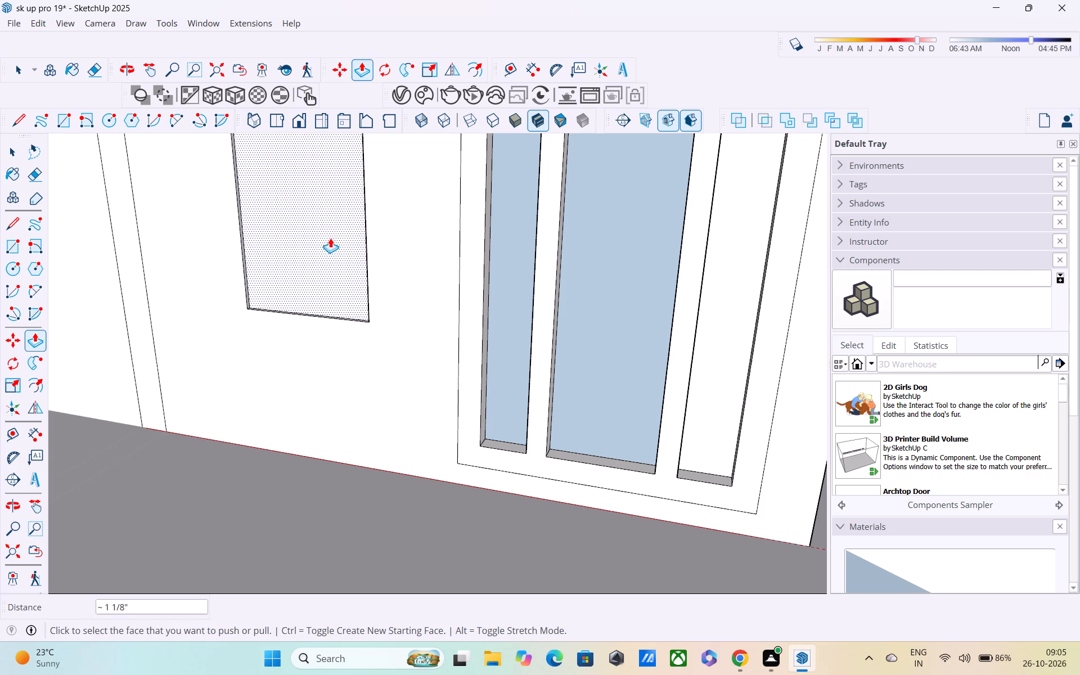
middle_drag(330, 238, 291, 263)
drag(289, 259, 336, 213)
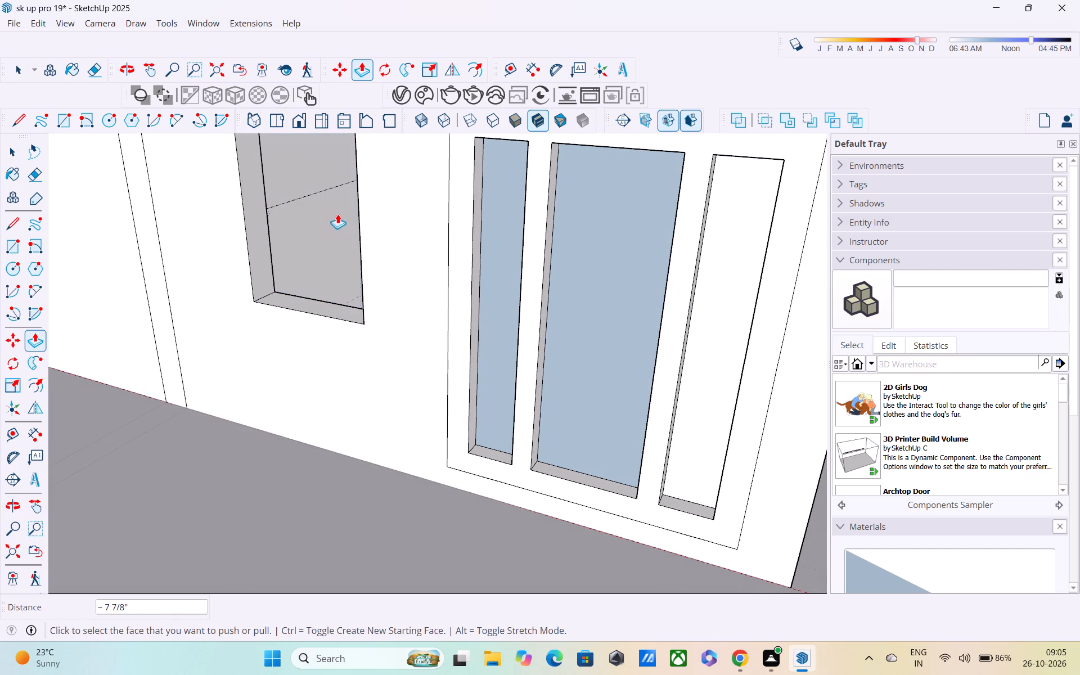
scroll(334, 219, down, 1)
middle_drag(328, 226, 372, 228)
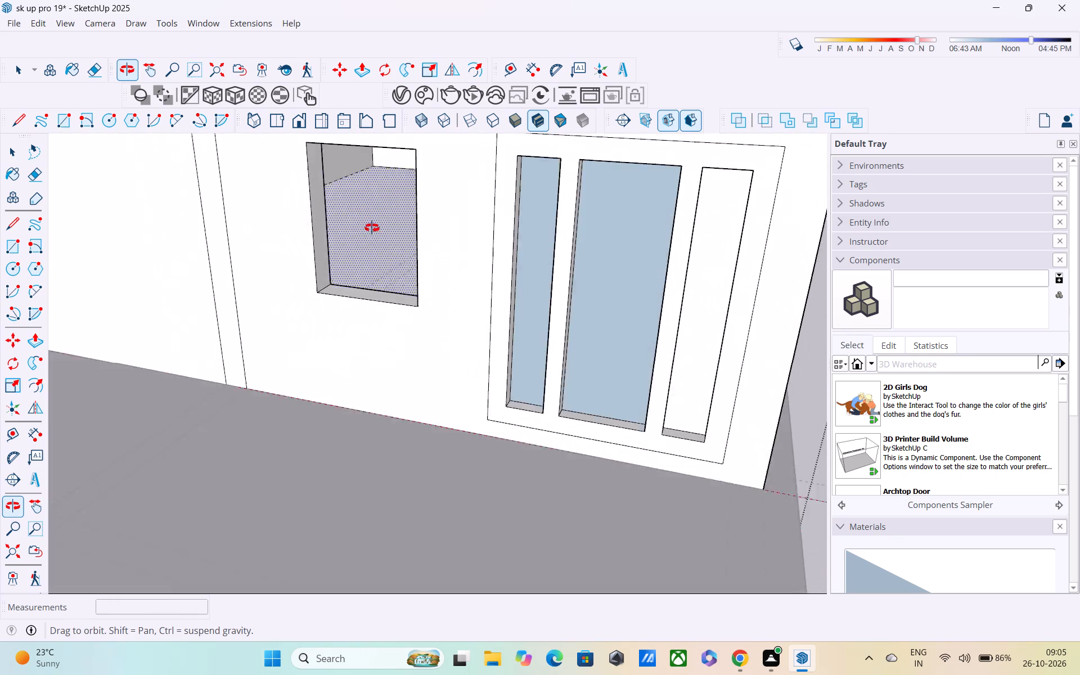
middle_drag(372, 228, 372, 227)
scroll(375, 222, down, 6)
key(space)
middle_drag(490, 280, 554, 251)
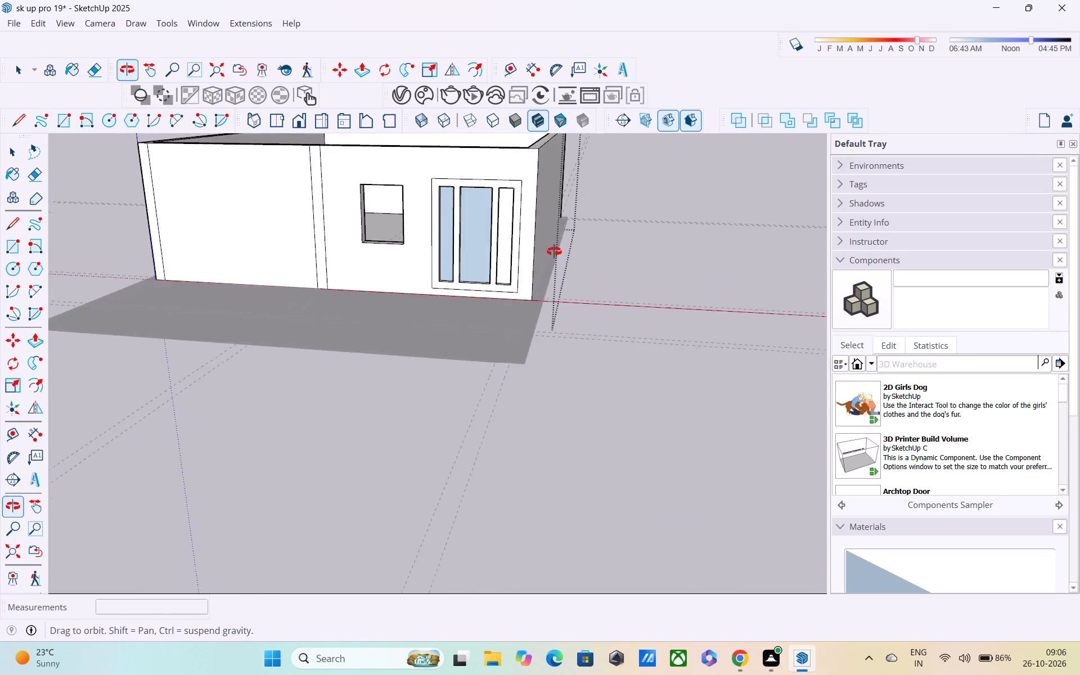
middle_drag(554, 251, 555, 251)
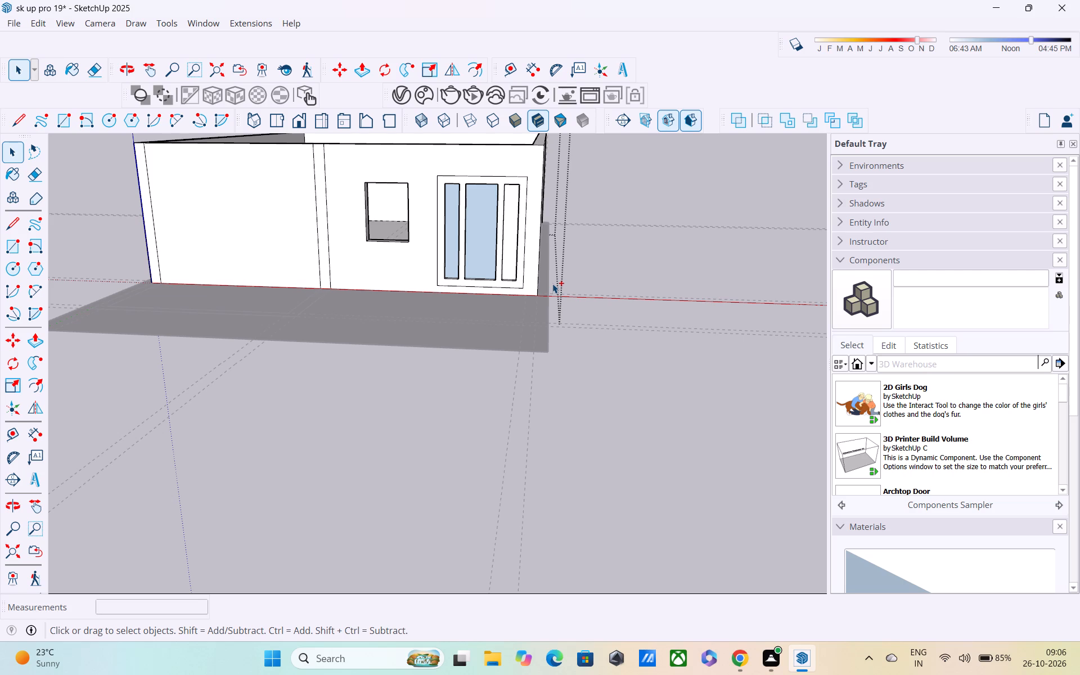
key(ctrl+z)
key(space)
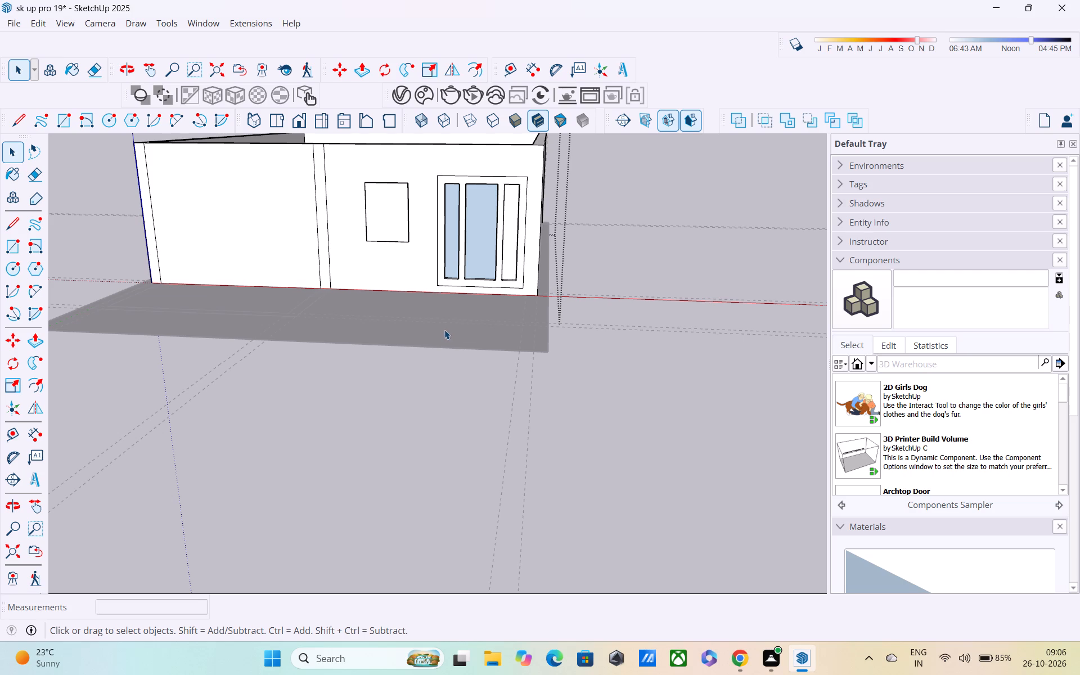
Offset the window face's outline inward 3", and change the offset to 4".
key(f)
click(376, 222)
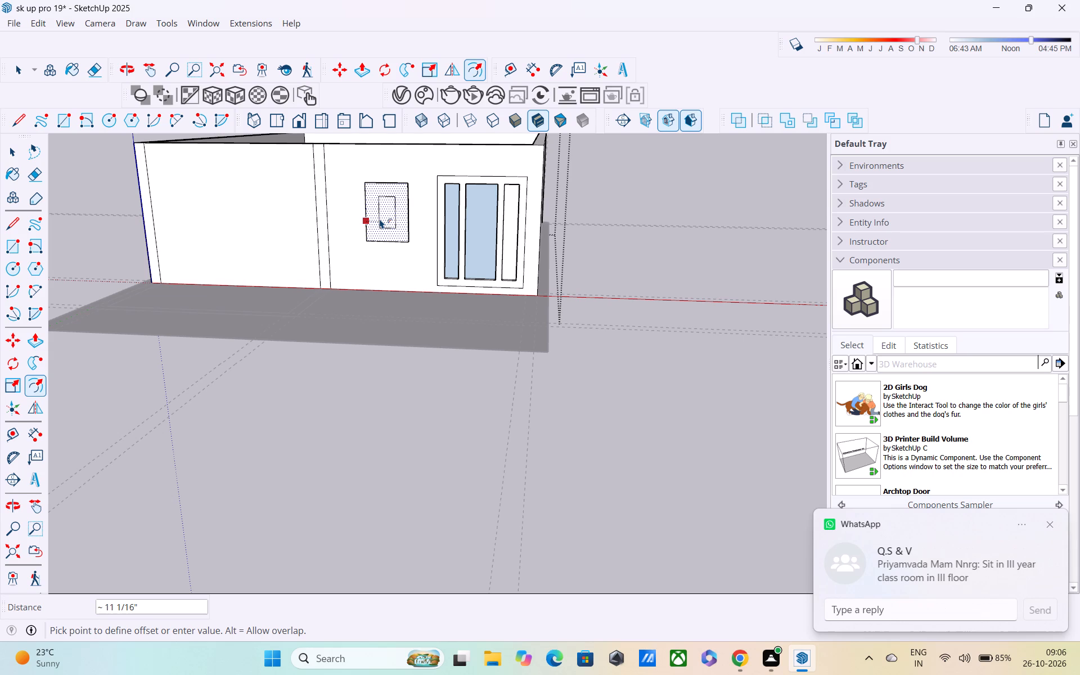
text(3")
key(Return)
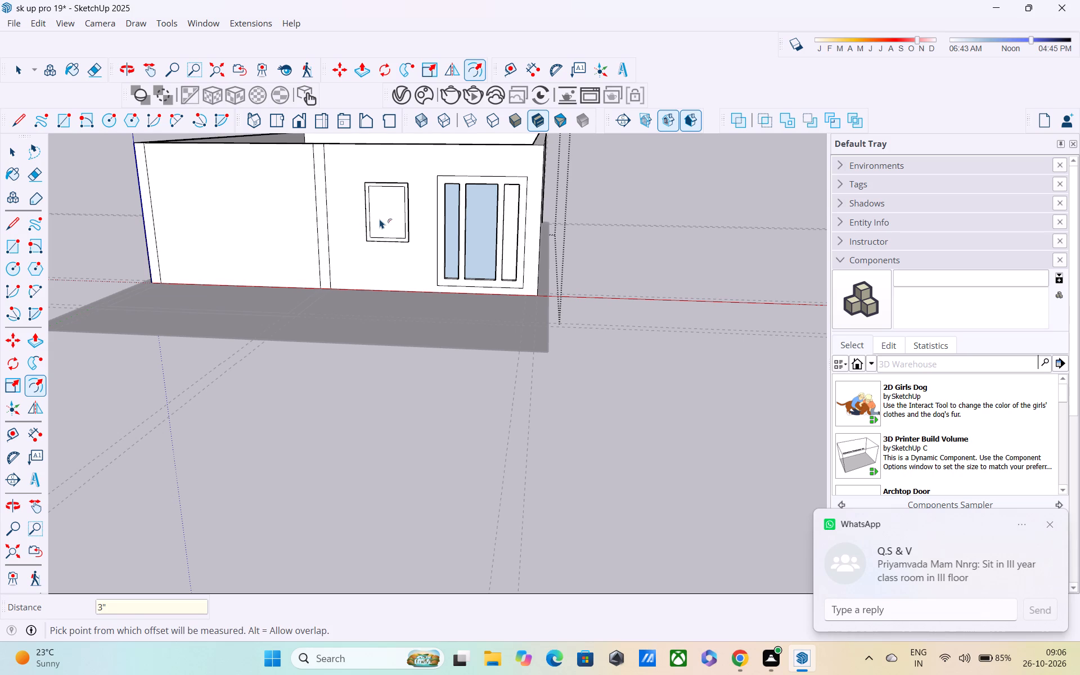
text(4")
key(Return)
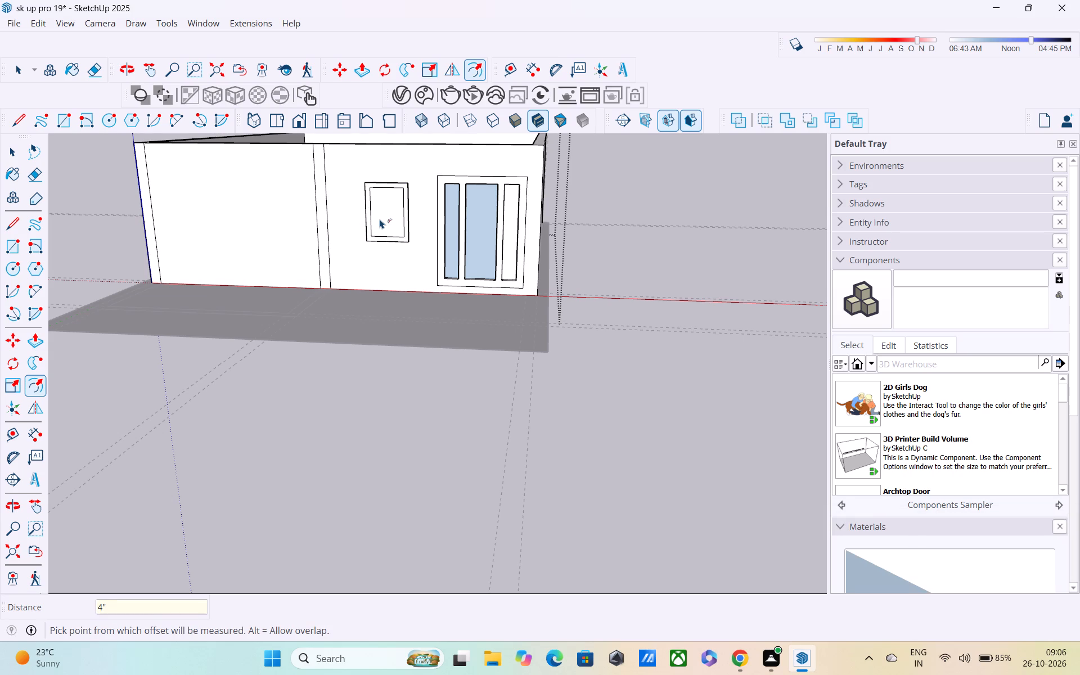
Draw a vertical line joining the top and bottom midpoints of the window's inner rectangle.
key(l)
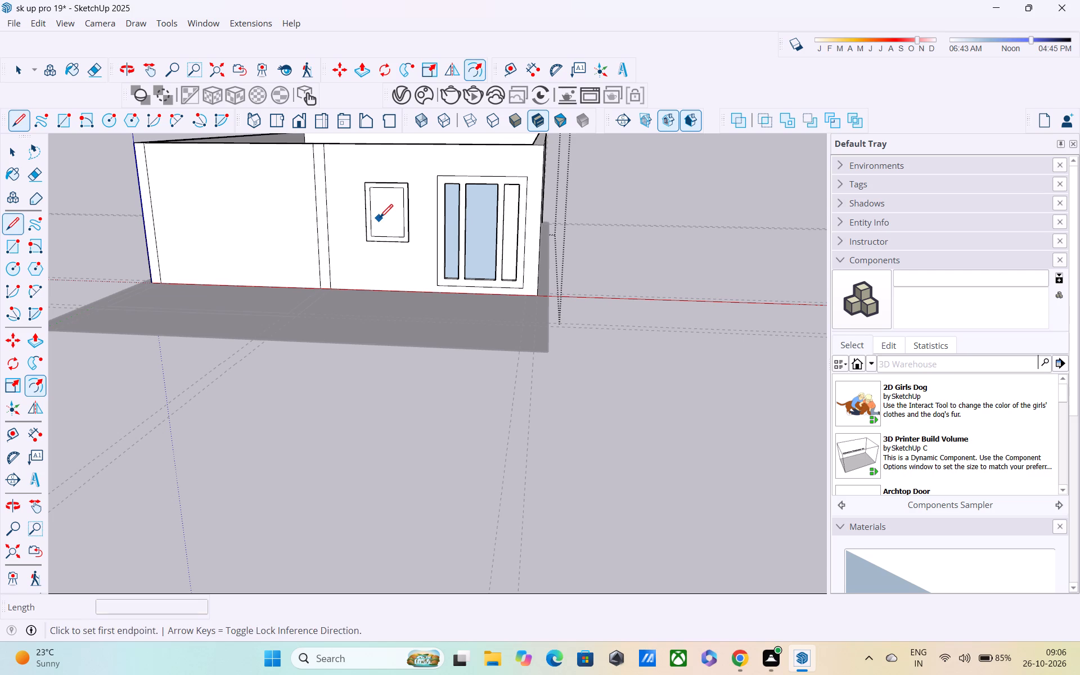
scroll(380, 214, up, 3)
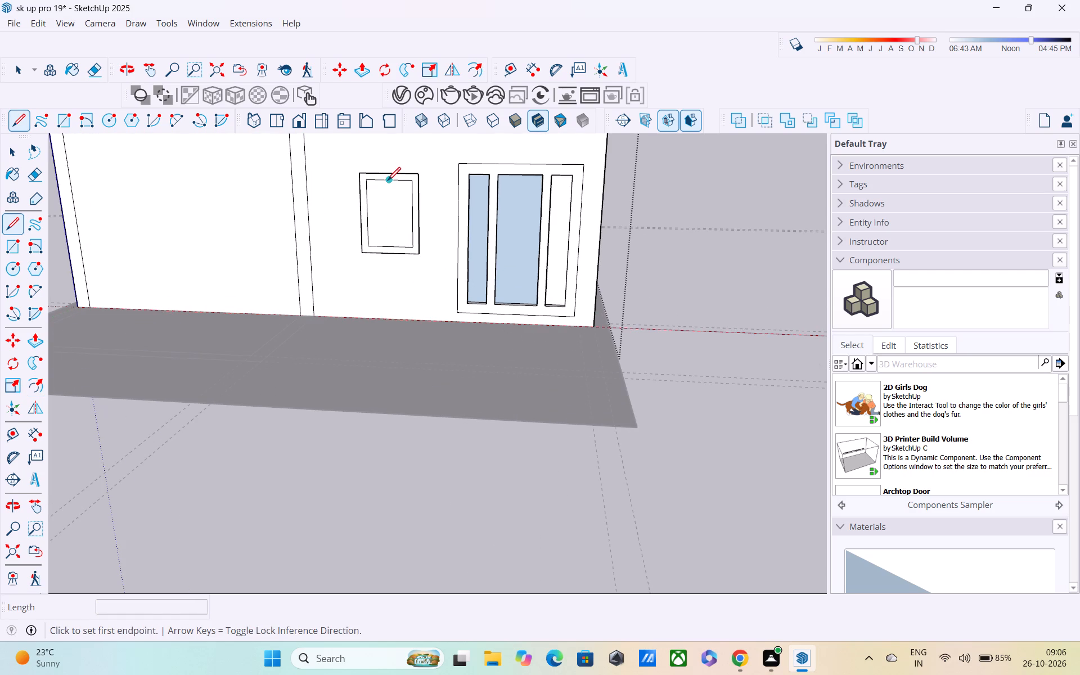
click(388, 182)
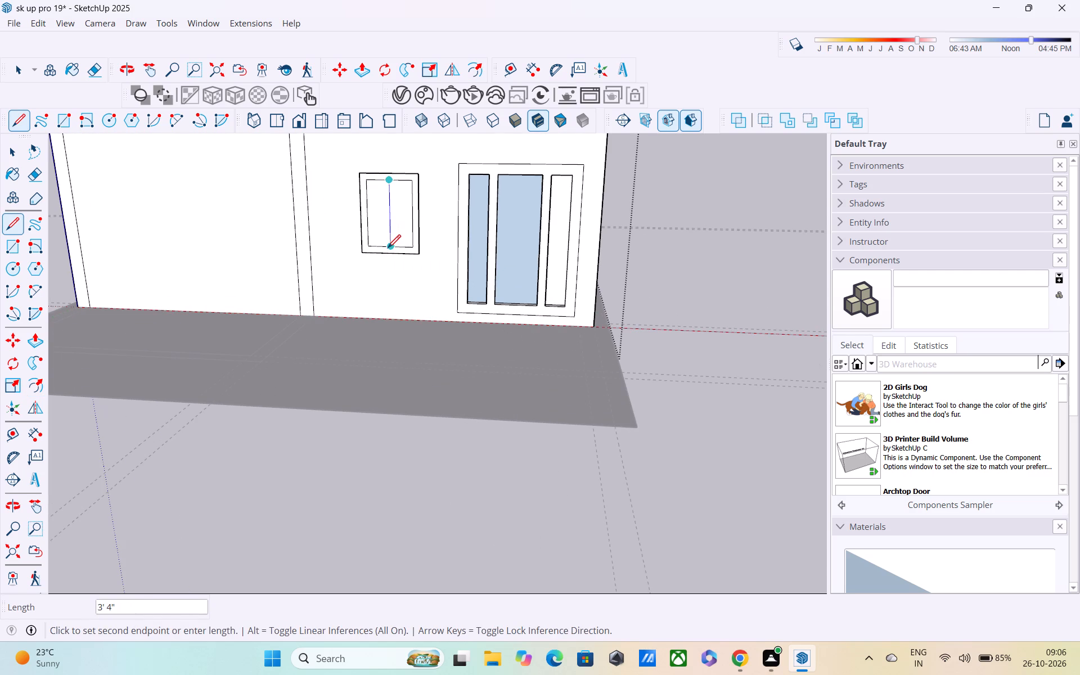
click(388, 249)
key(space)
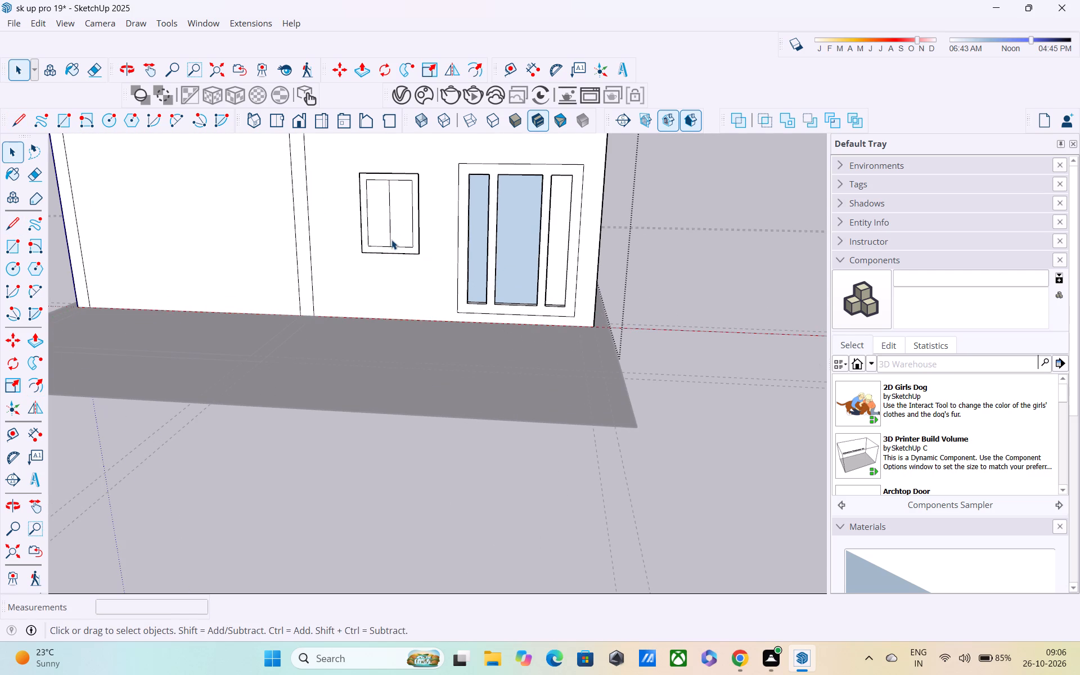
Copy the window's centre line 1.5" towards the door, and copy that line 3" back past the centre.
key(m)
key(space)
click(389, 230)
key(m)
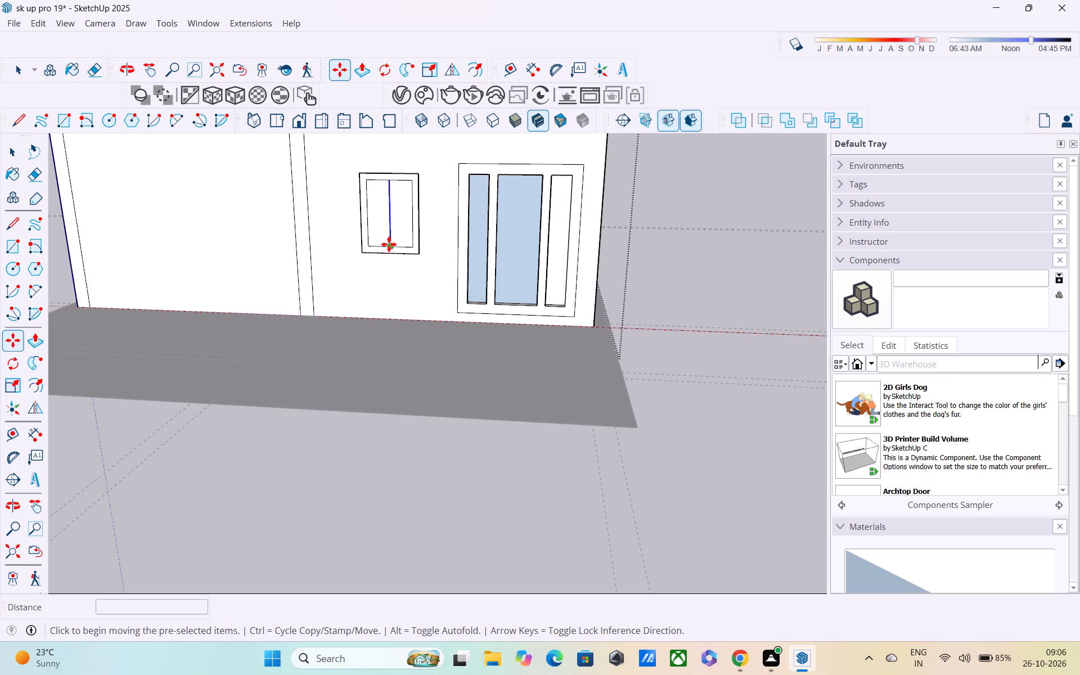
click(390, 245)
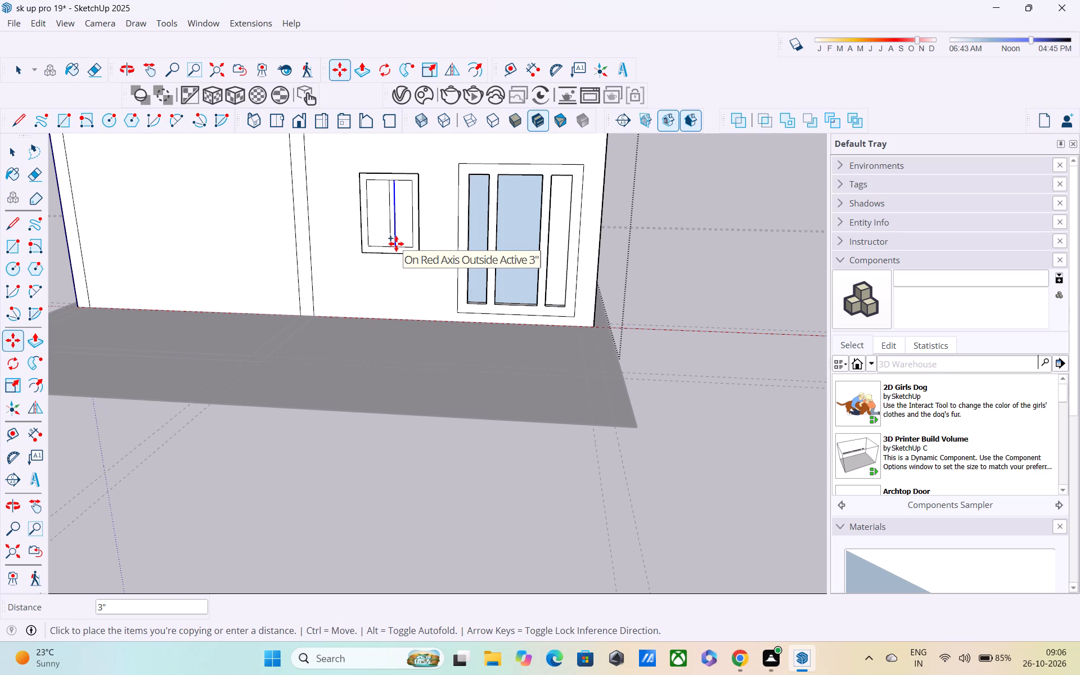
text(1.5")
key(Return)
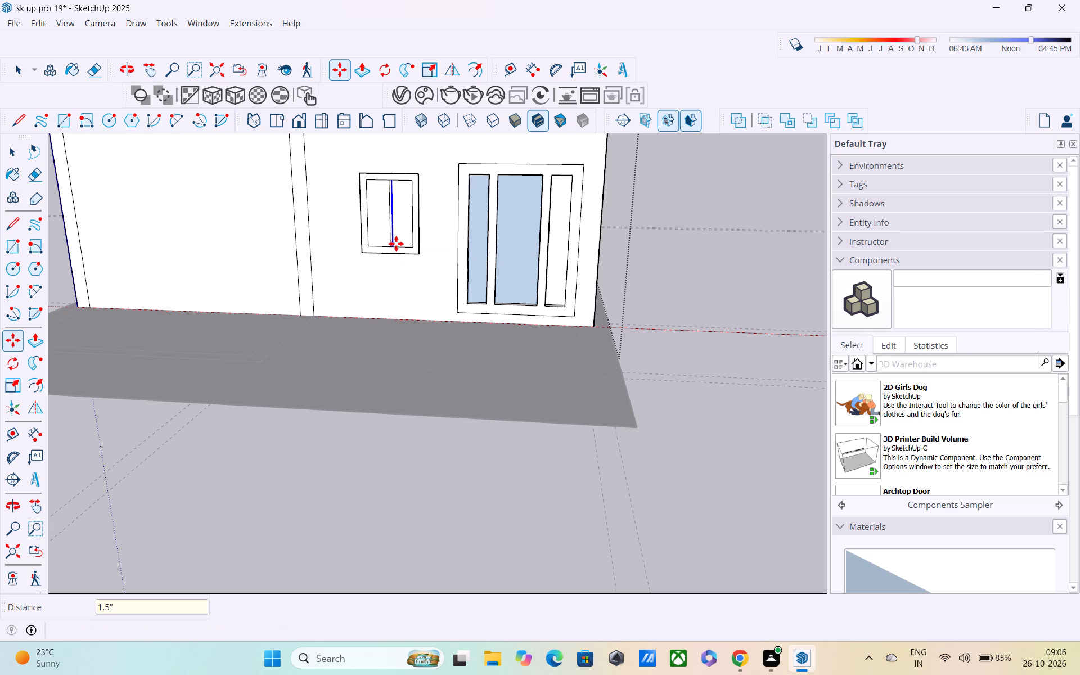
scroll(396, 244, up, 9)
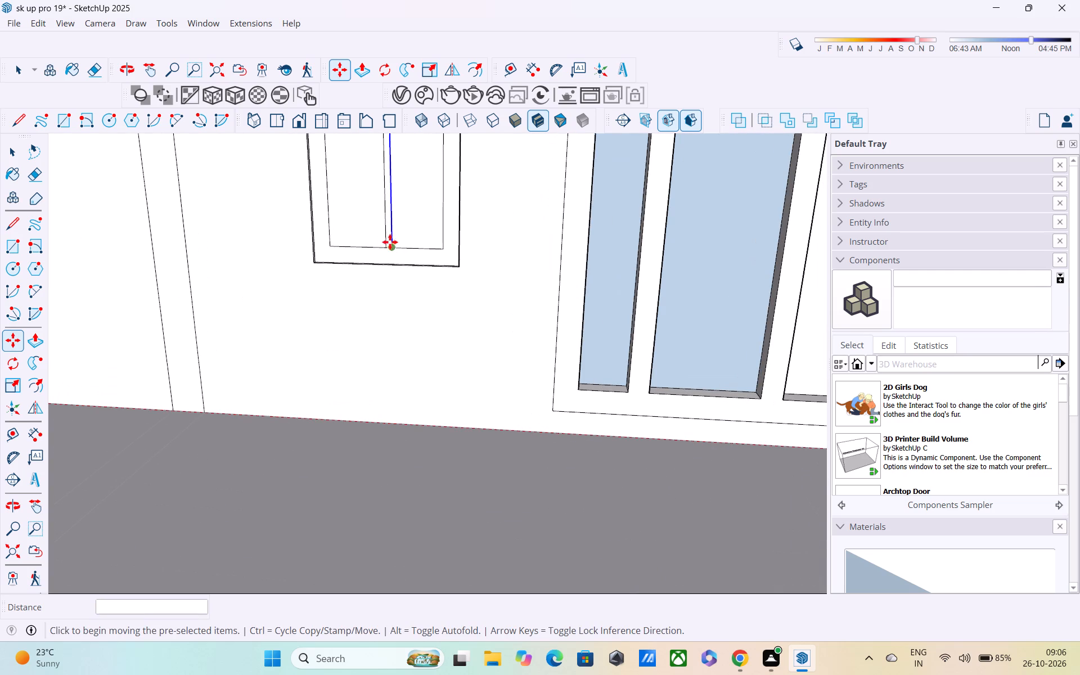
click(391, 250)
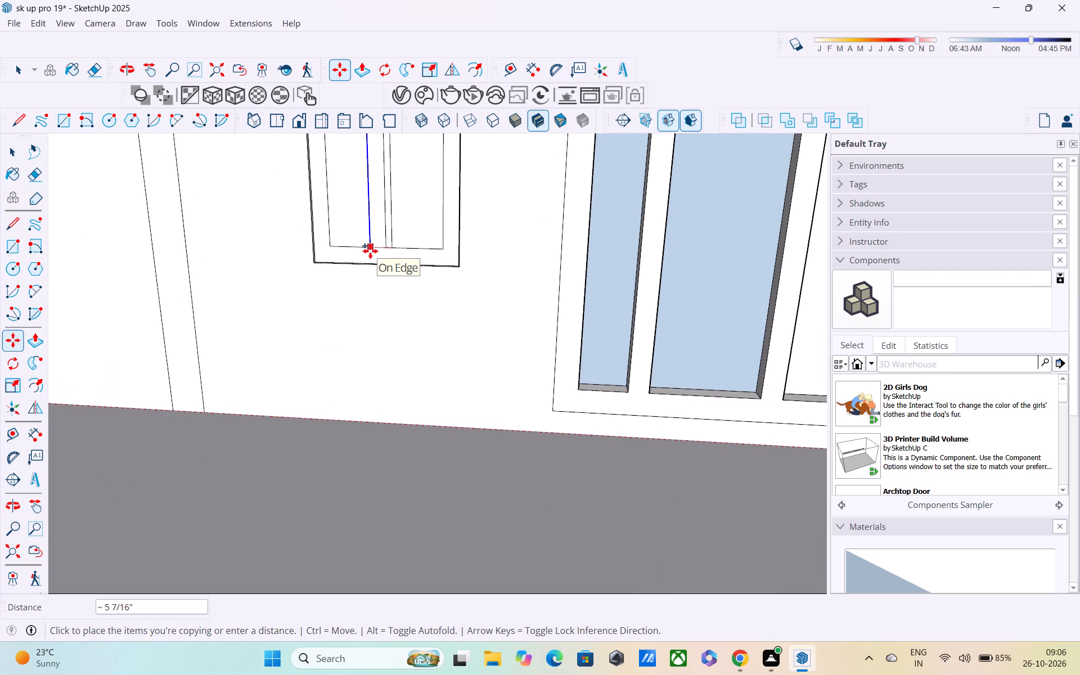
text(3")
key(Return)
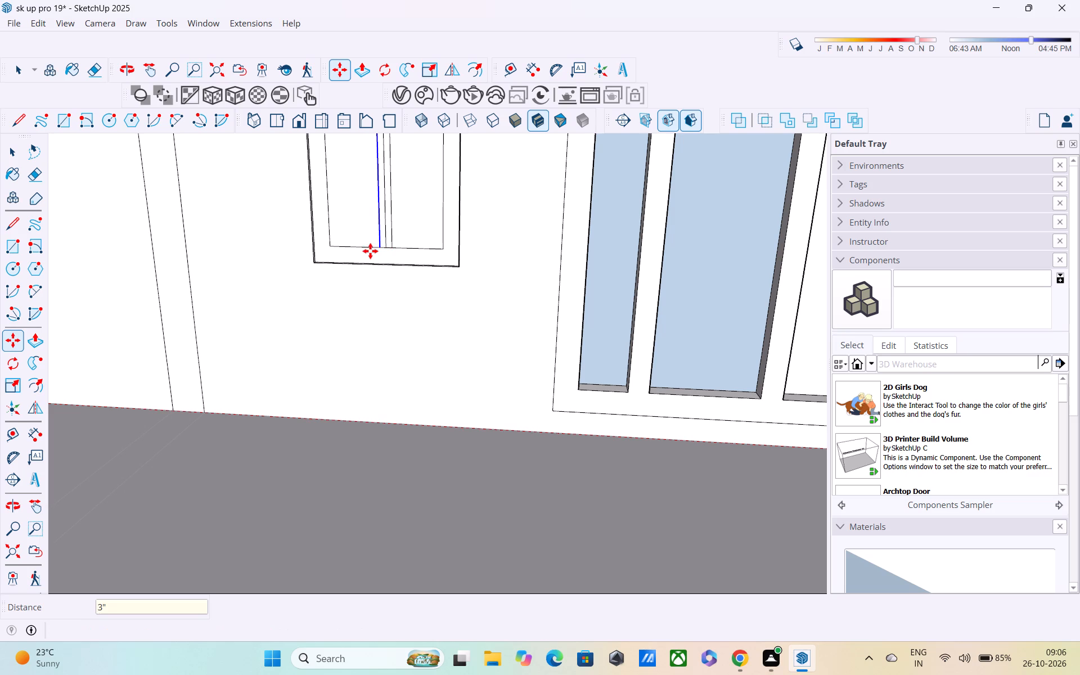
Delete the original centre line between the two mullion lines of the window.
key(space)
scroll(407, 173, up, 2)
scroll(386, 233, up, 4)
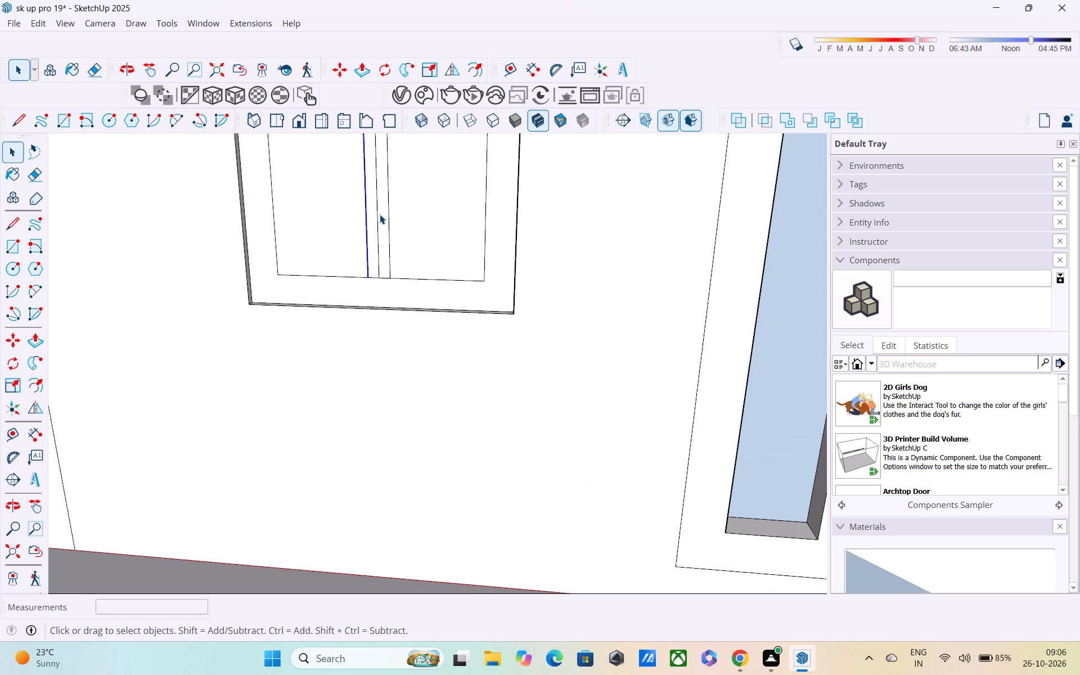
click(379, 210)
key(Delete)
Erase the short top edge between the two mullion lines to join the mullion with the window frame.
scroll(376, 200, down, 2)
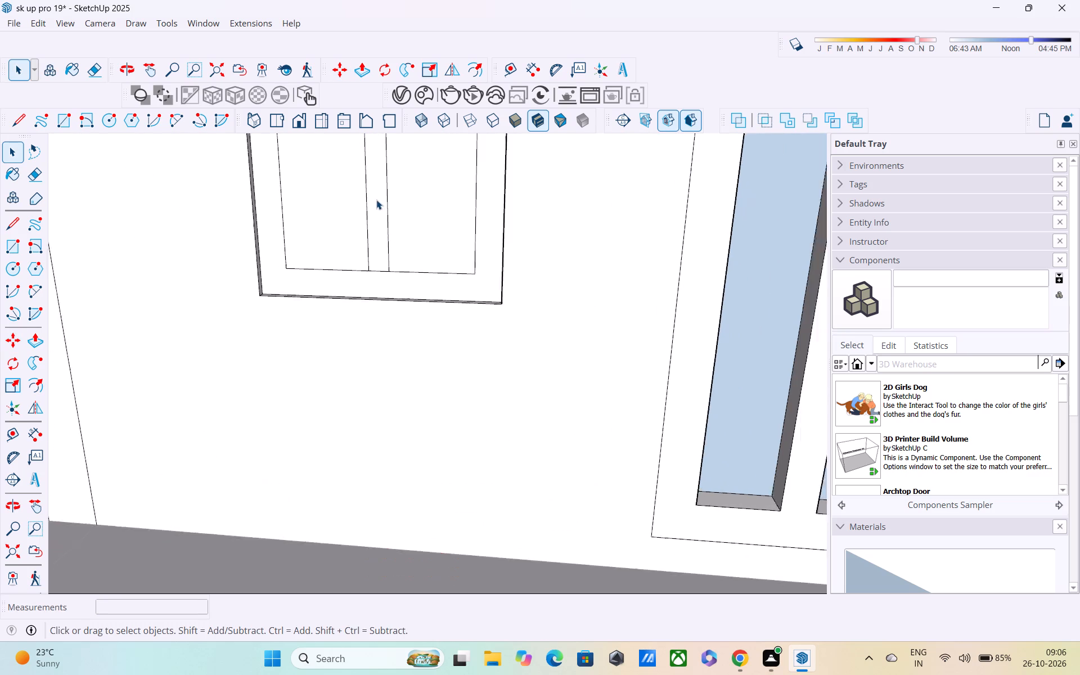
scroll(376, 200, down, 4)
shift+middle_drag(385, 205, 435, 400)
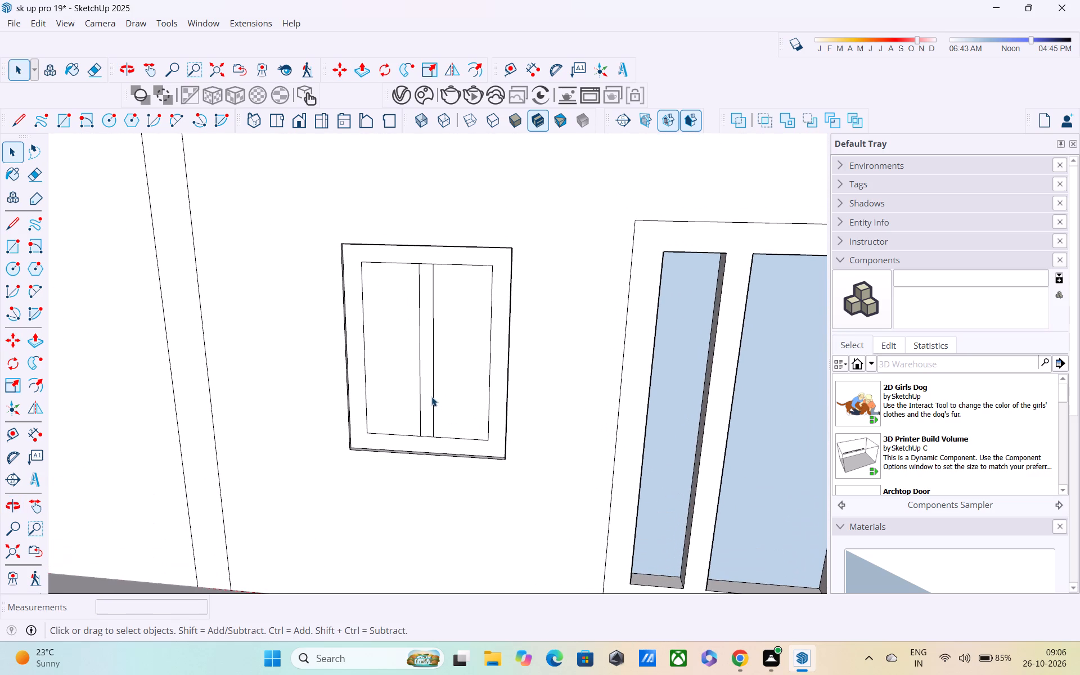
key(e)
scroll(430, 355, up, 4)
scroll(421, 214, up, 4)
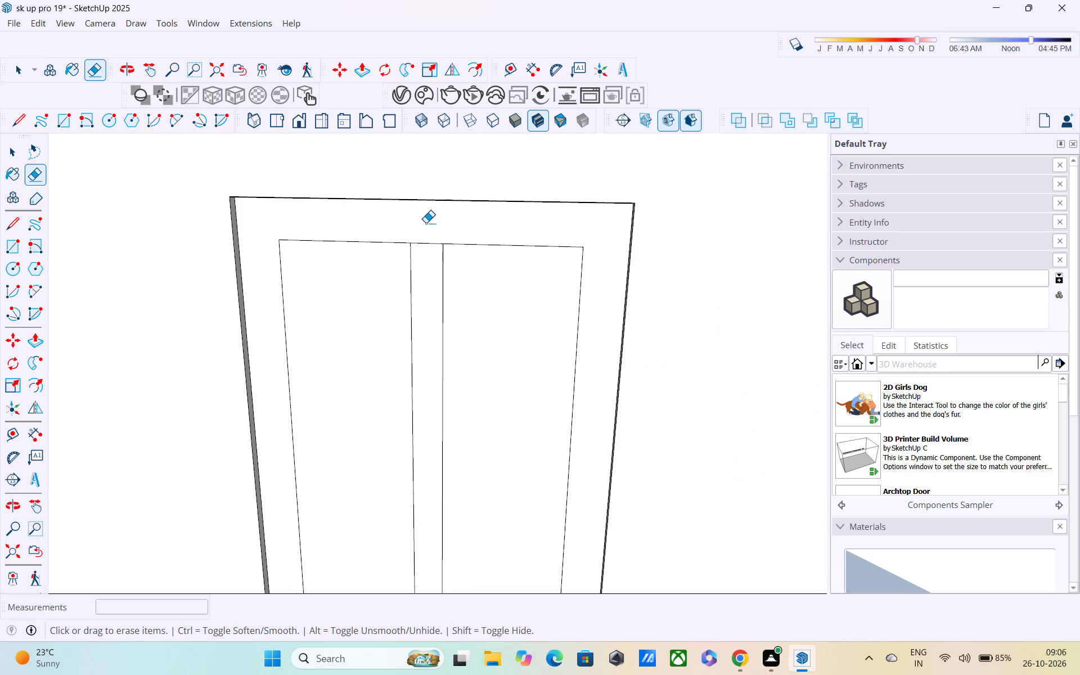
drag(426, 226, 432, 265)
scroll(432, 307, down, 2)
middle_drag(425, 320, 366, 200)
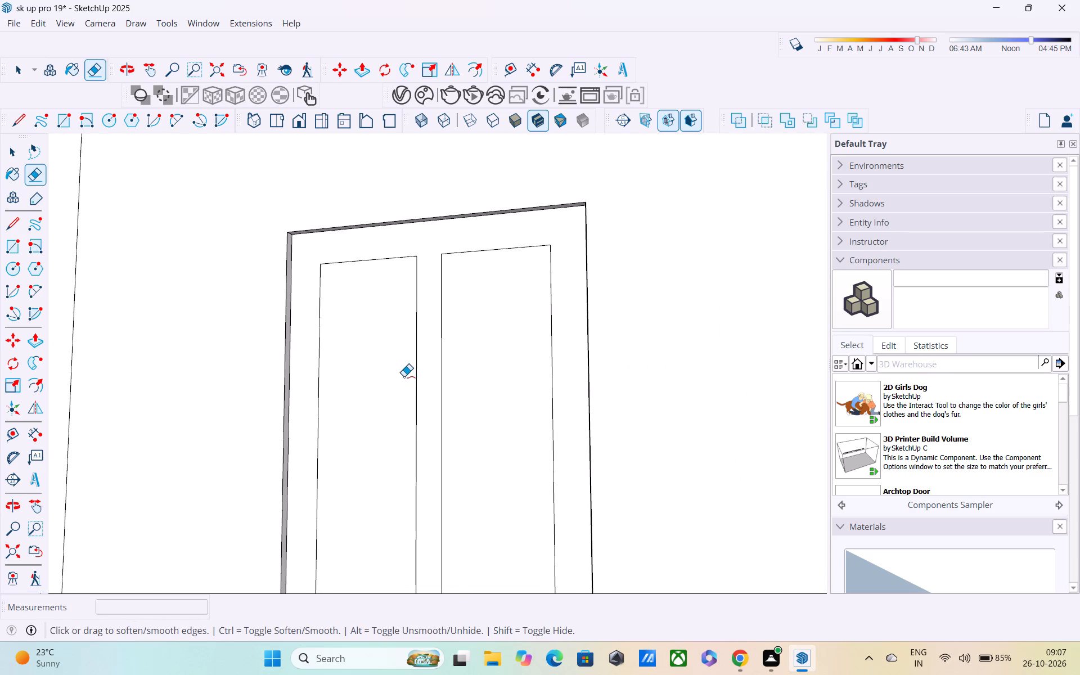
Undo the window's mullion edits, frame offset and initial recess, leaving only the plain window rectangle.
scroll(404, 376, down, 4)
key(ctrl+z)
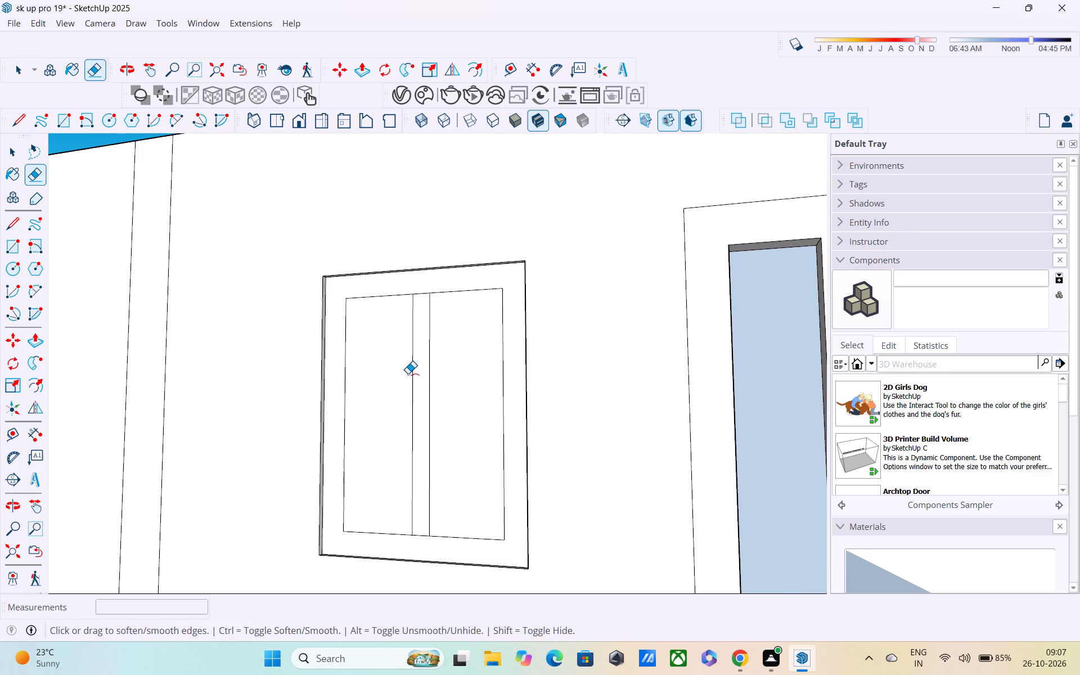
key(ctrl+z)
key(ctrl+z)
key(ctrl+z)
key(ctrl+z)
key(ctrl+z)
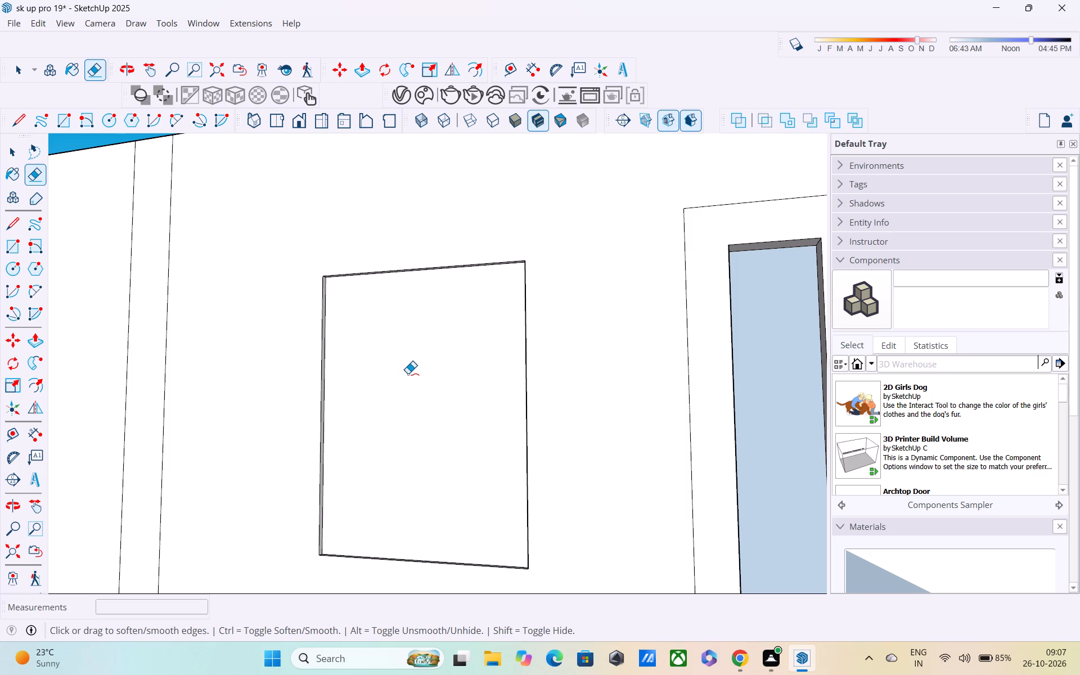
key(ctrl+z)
Offset the window rectangle's outline inward 3" to form the frame.
scroll(409, 376, down, 3)
middle_drag(409, 381, 394, 417)
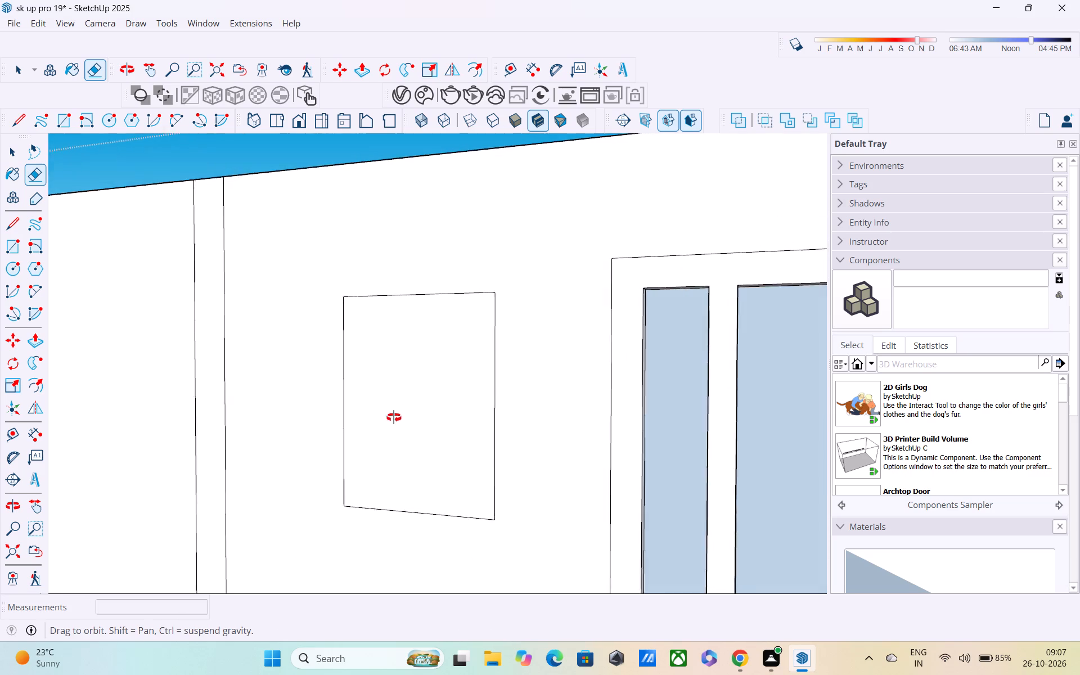
middle_drag(394, 417, 413, 504)
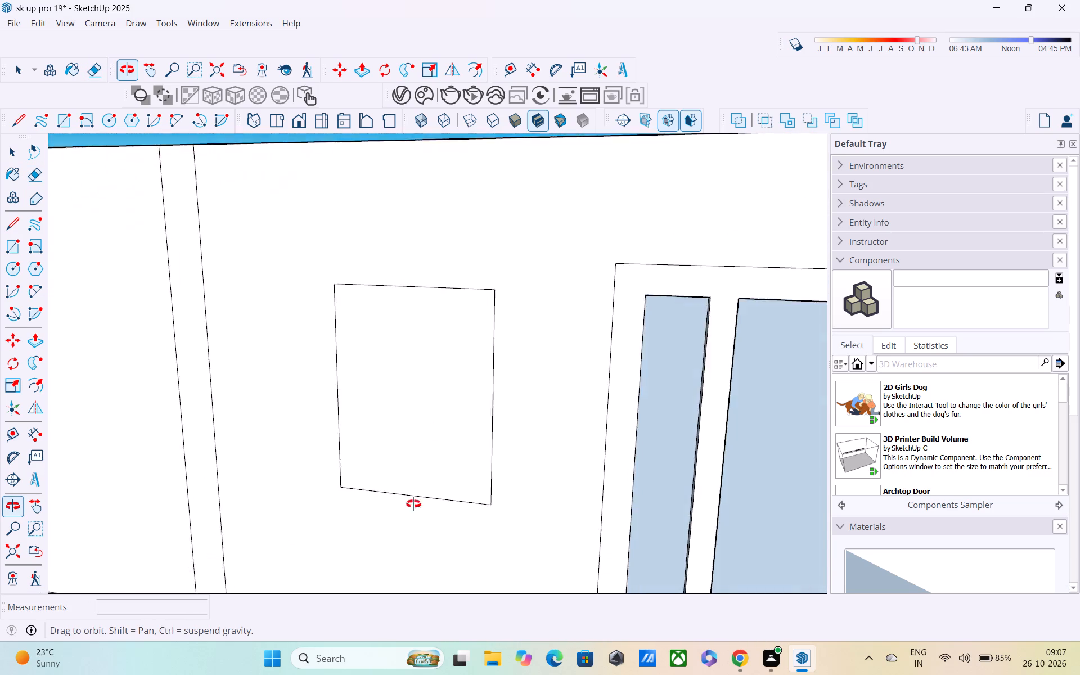
middle_drag(413, 504, 399, 486)
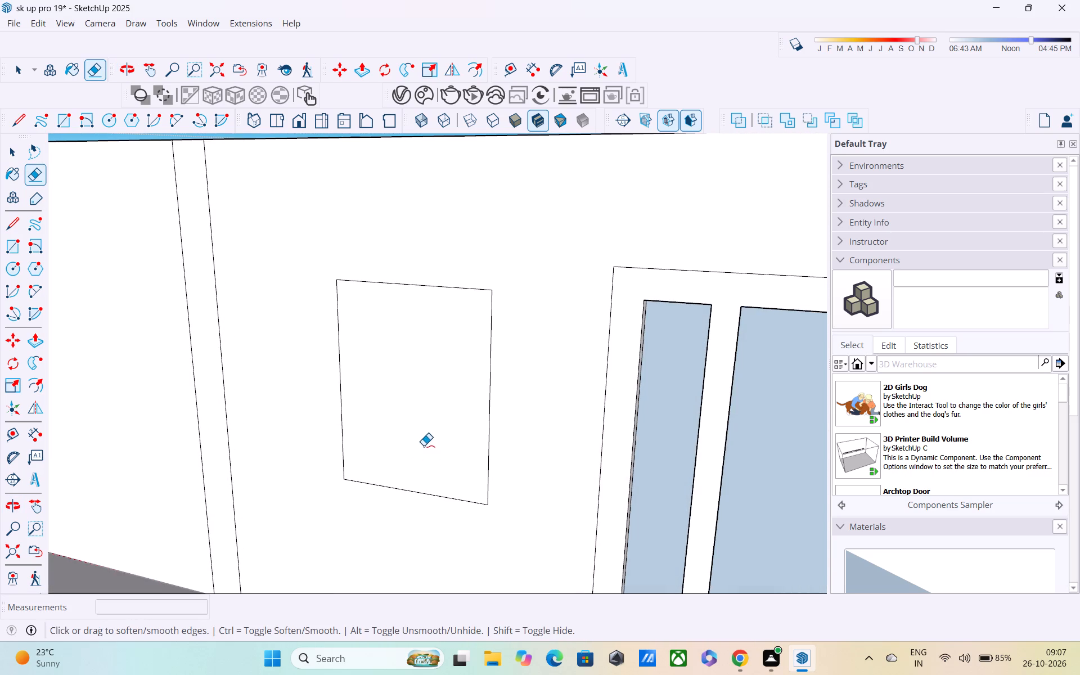
key(f)
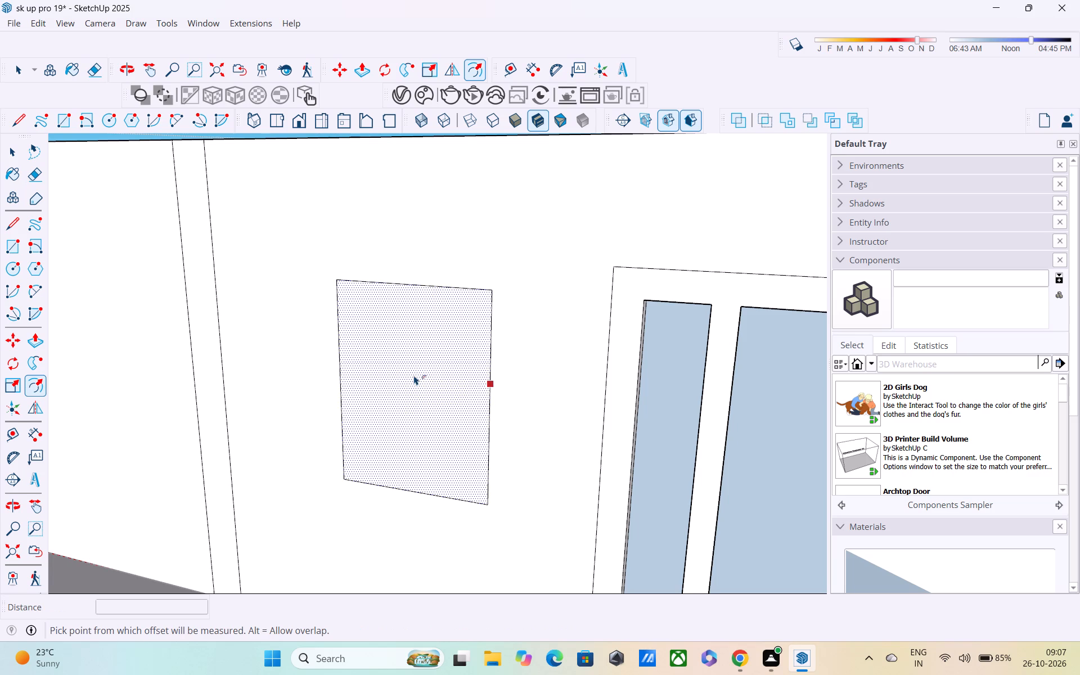
click(414, 375)
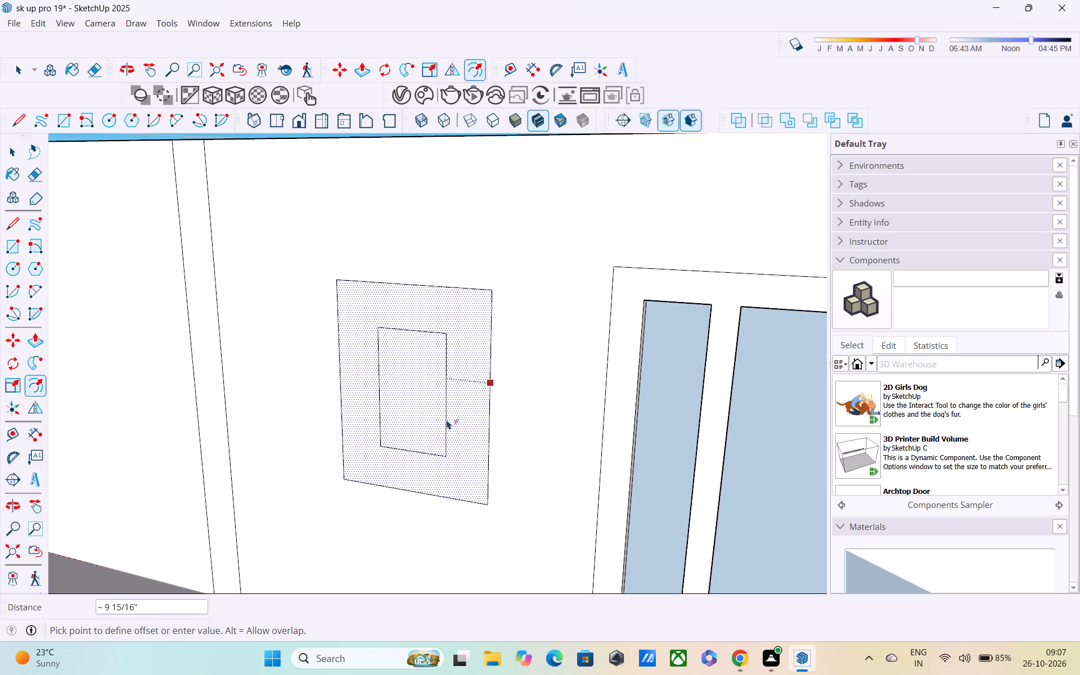
text(3")
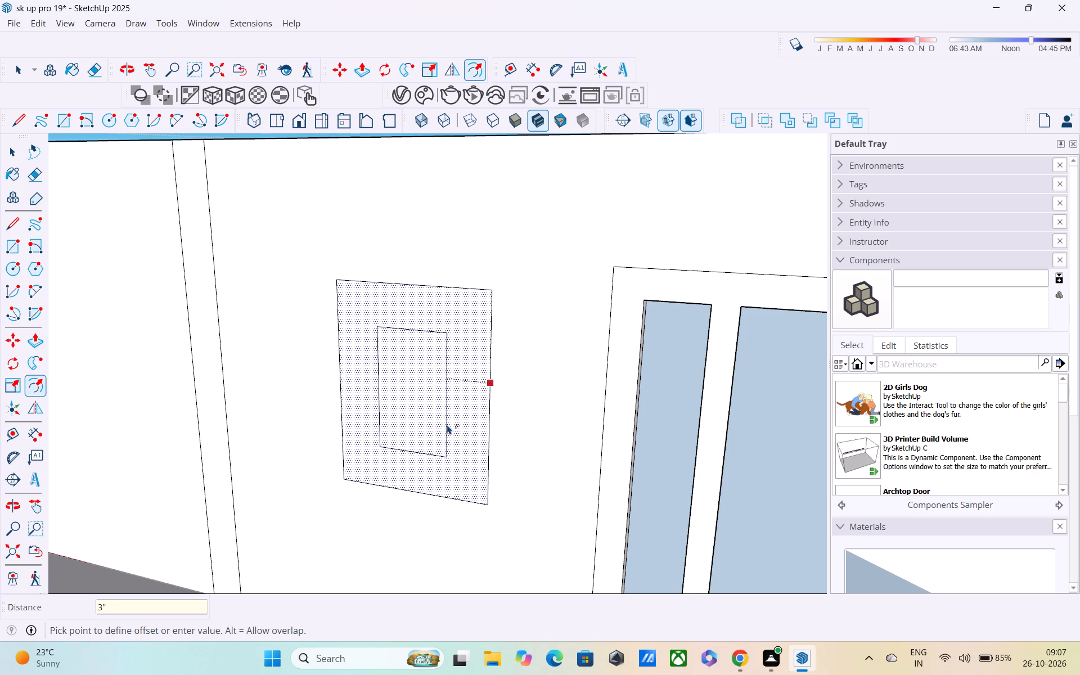
key(Return)
key(space)
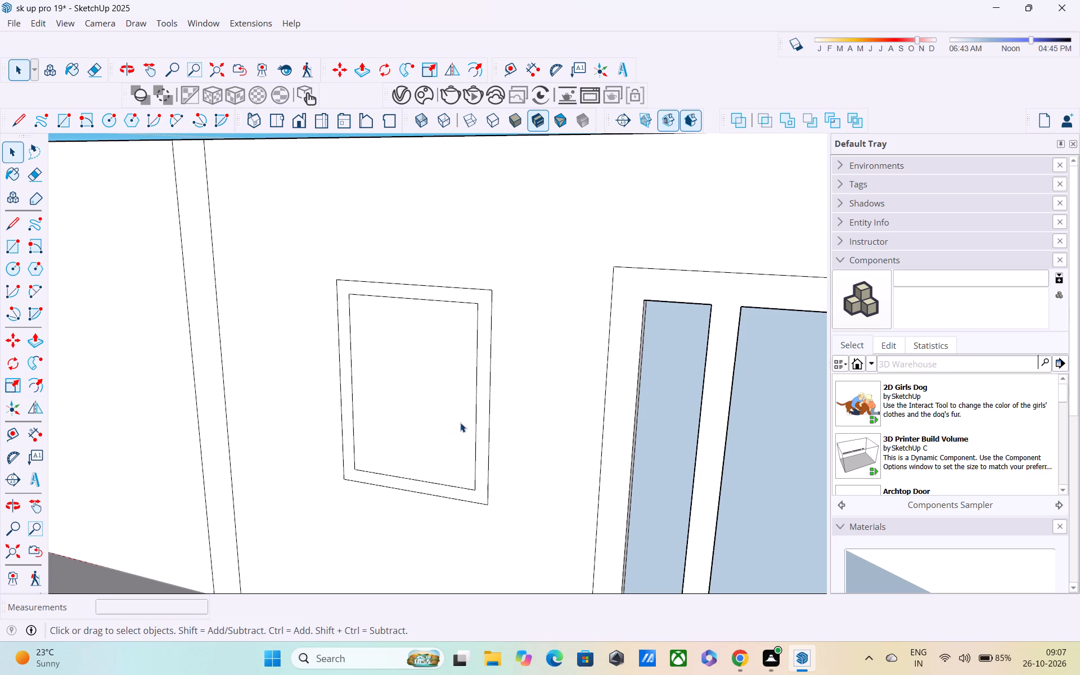
Draw a vertical line joining the midpoints of the window's inner top and bottom edges.
key(l)
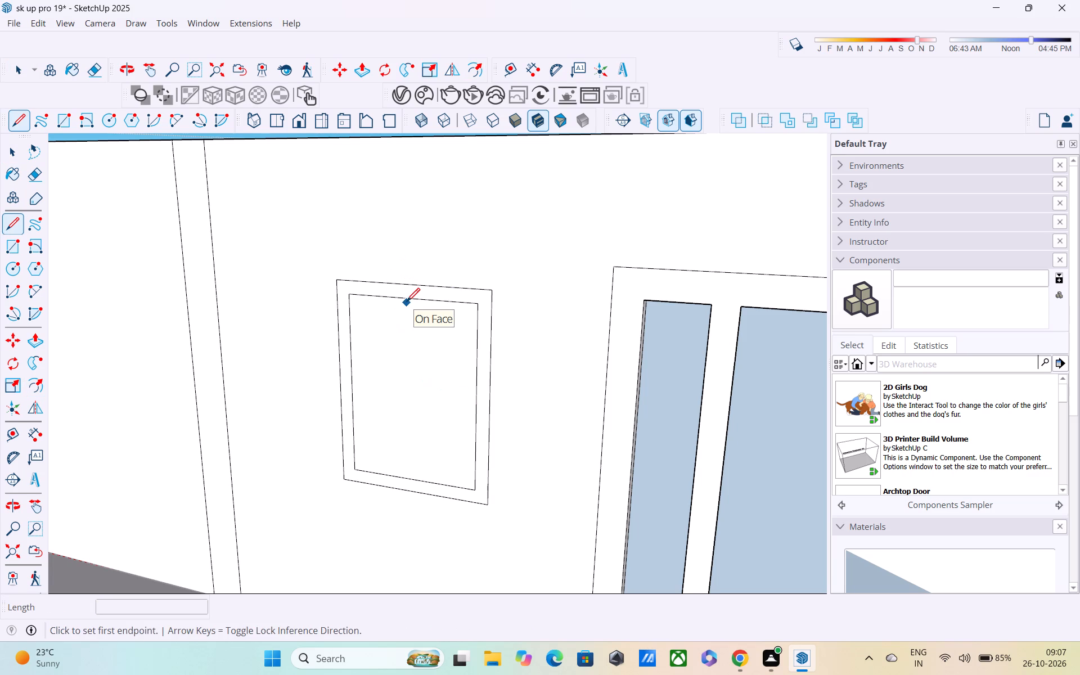
click(411, 300)
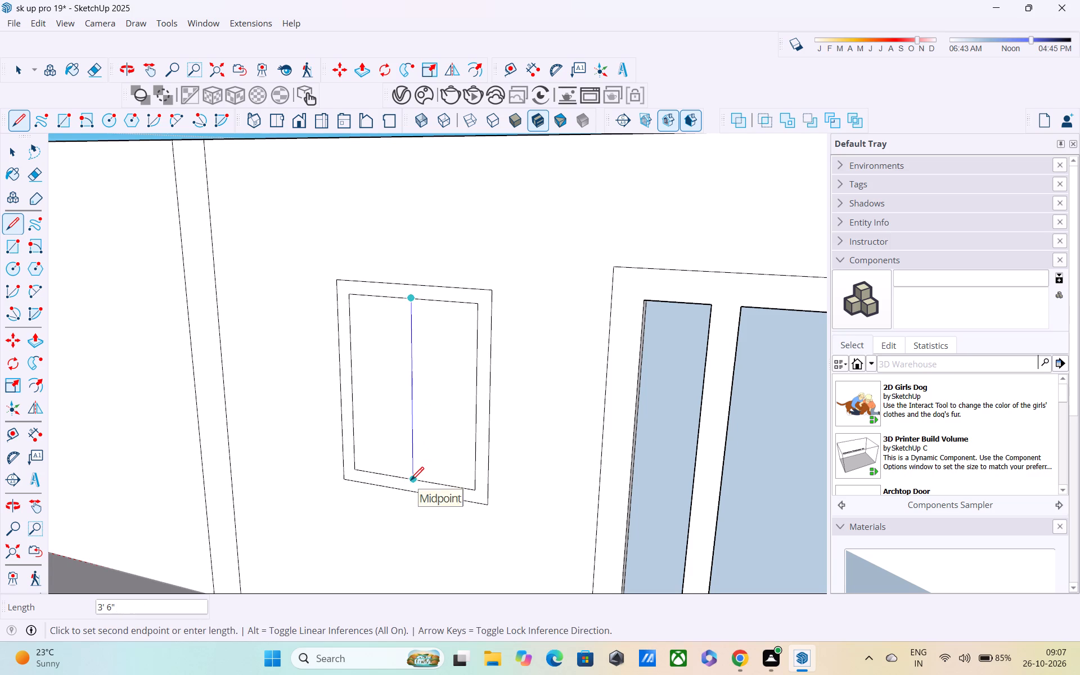
click(411, 481)
key(space)
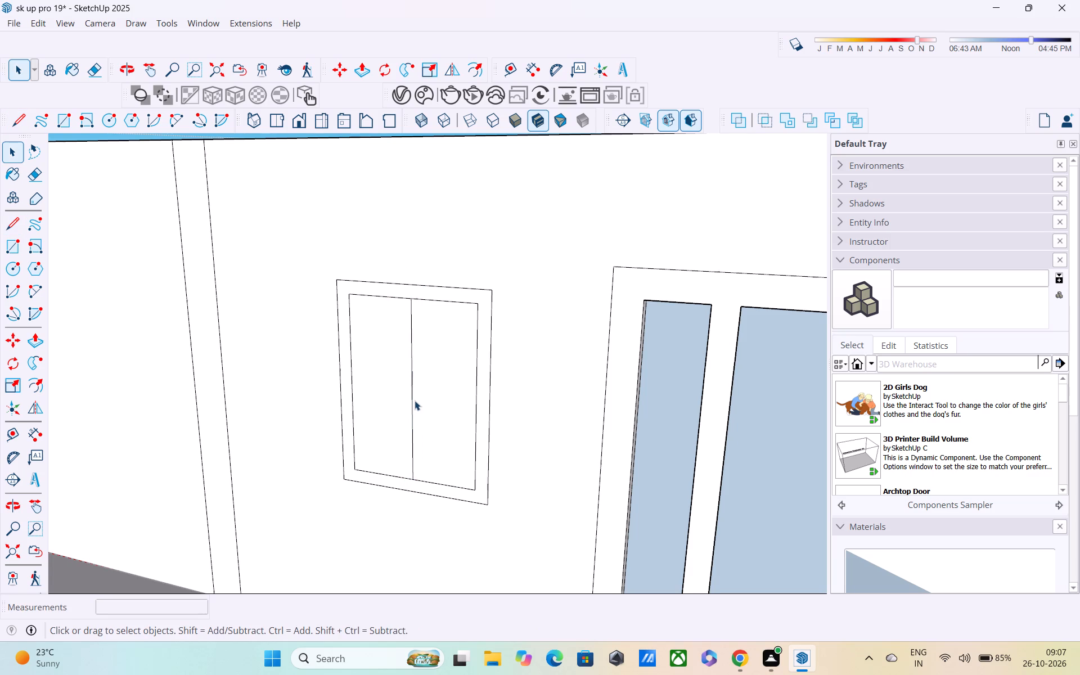
Copy the window's centre line 1.5" toward the door and copy that line 3" back the other way, forming the mullion edges.
click(412, 397)
key(m)
scroll(412, 476, up, 4)
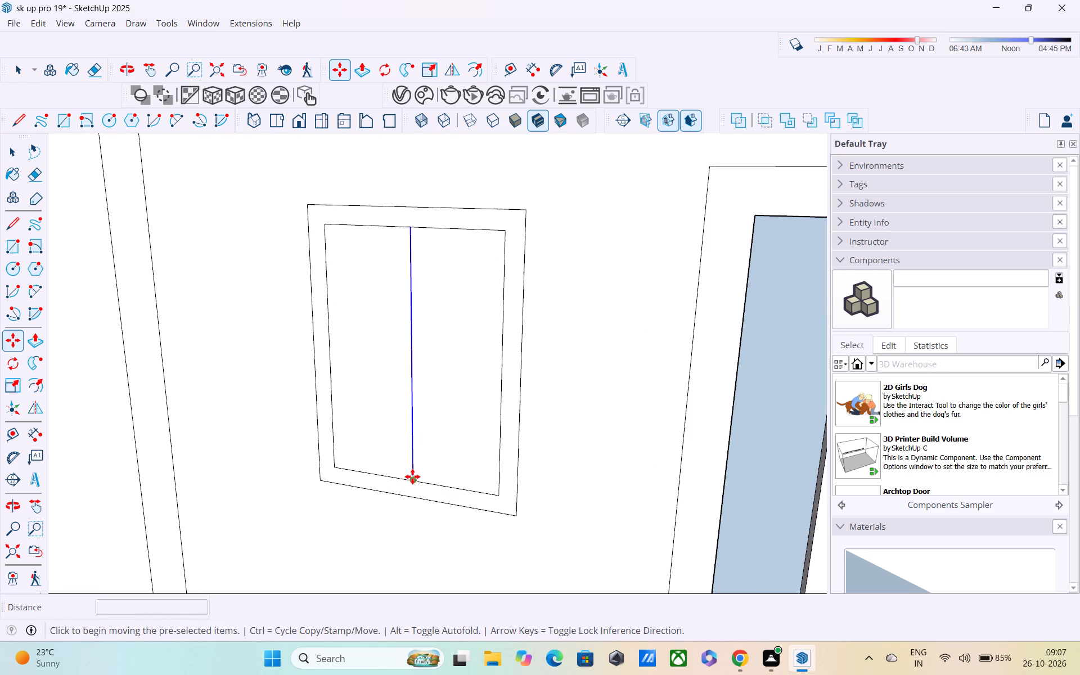
click(413, 480)
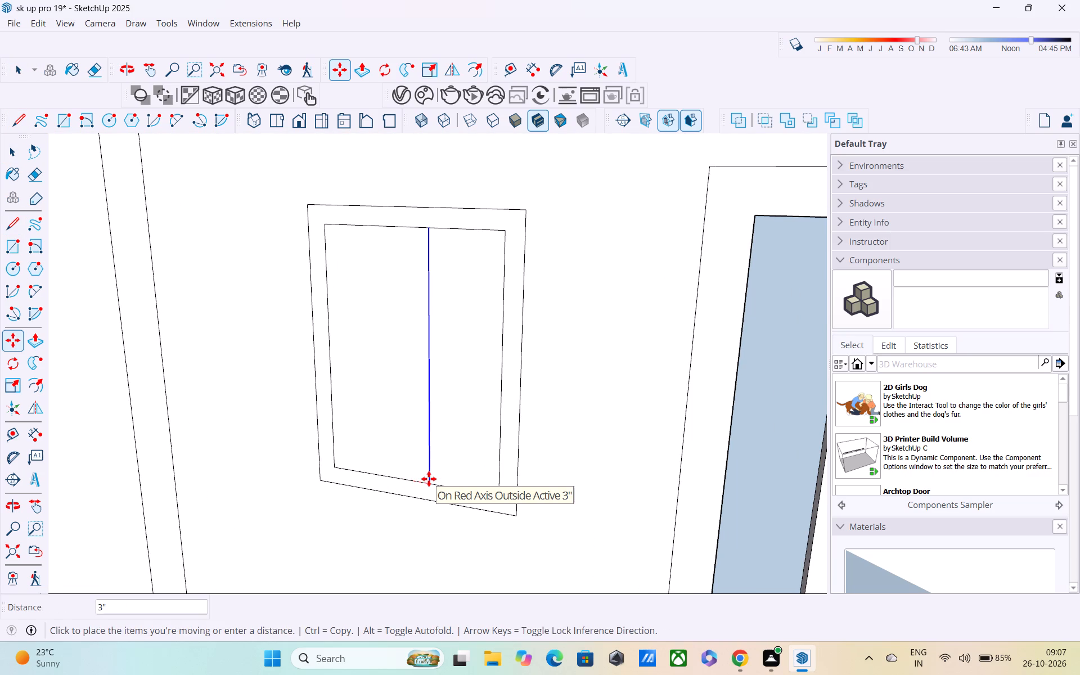
key(Return)
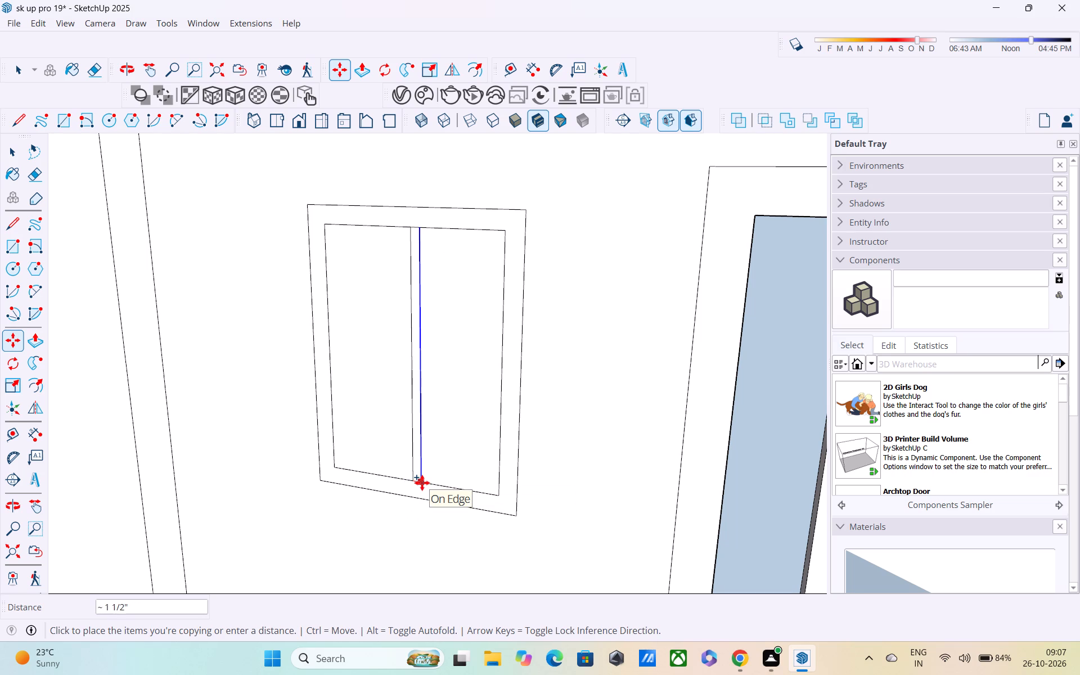
text(1.5")
key(Return)
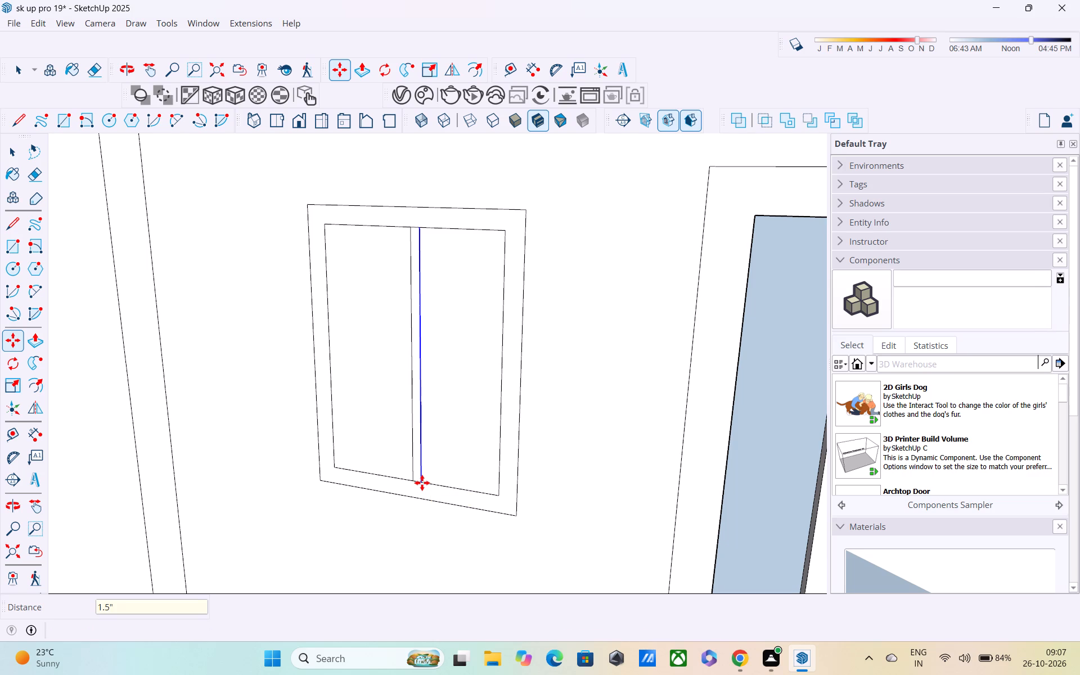
click(419, 482)
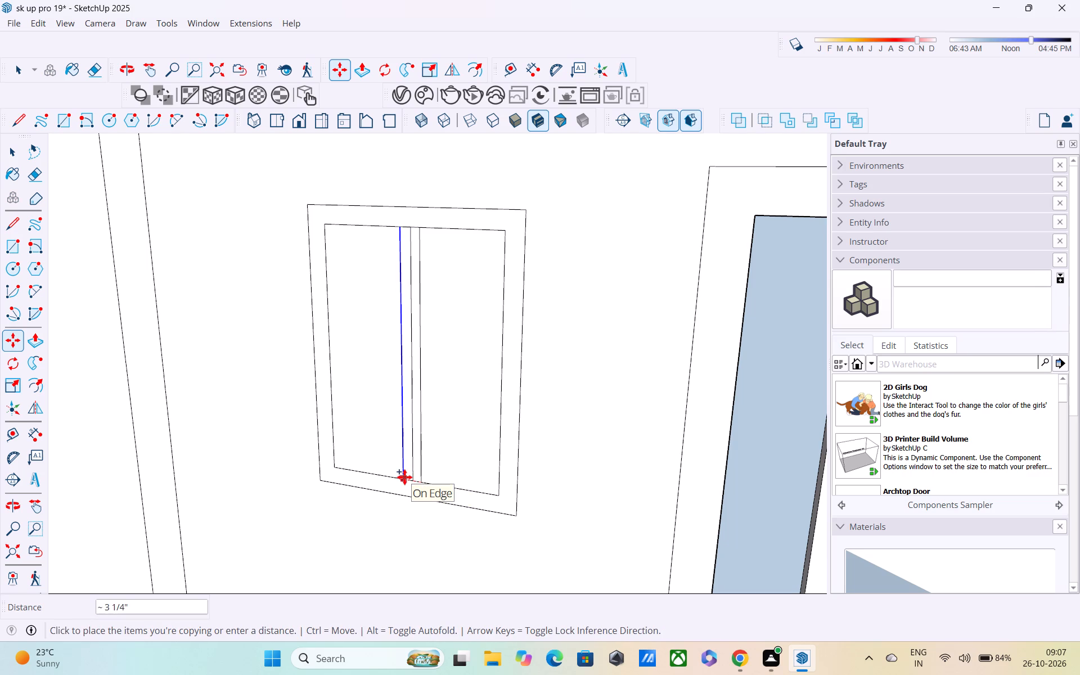
text(3")
key(Return)
key(space)
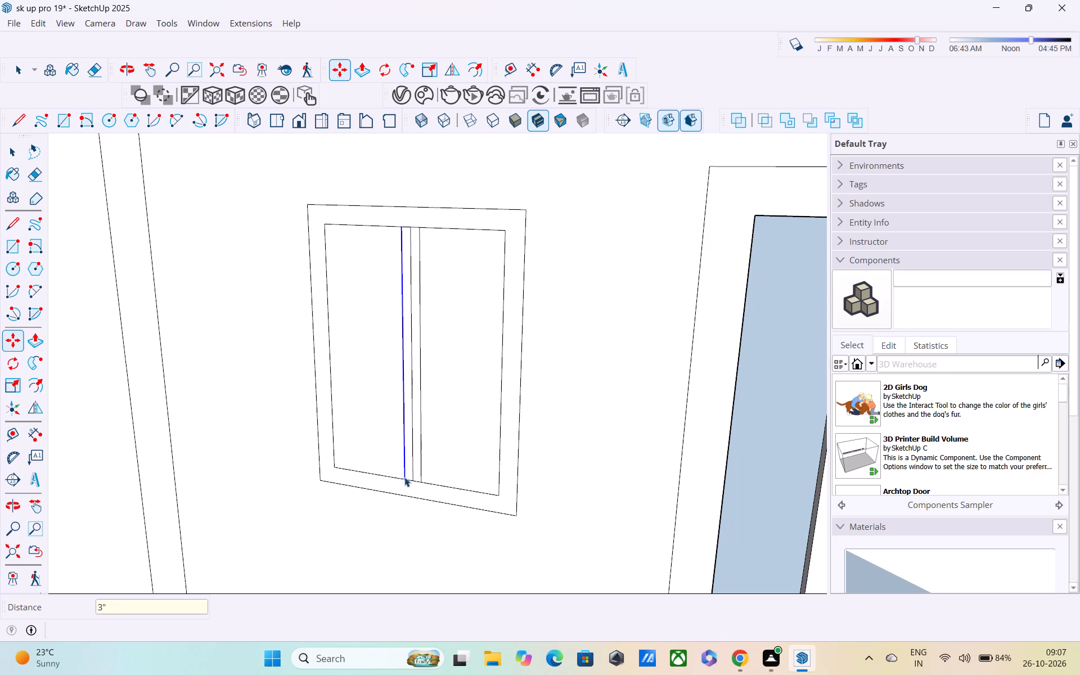
Delete the original centre line between the window's two mullion lines.
scroll(422, 349, up, 3)
click(407, 337)
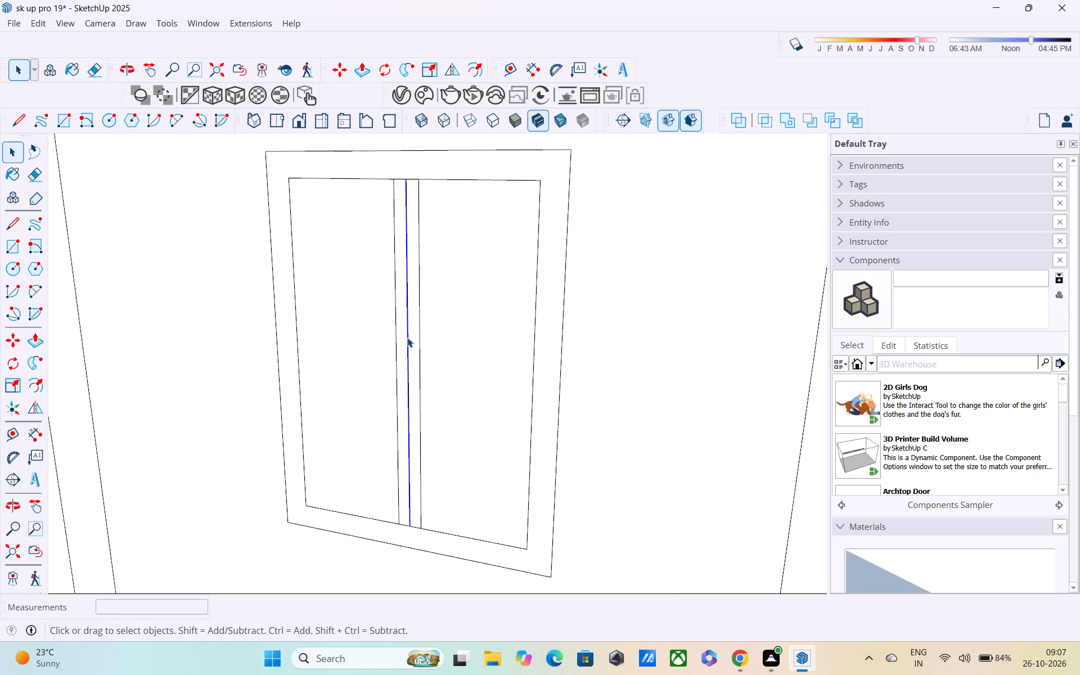
key(Delete)
Erase the short top and bottom edges between the mullion lines so the mullion merges with the window frame.
text(re)
scroll(424, 171, up, 2)
drag(404, 176, 404, 206)
scroll(406, 214, down, 4)
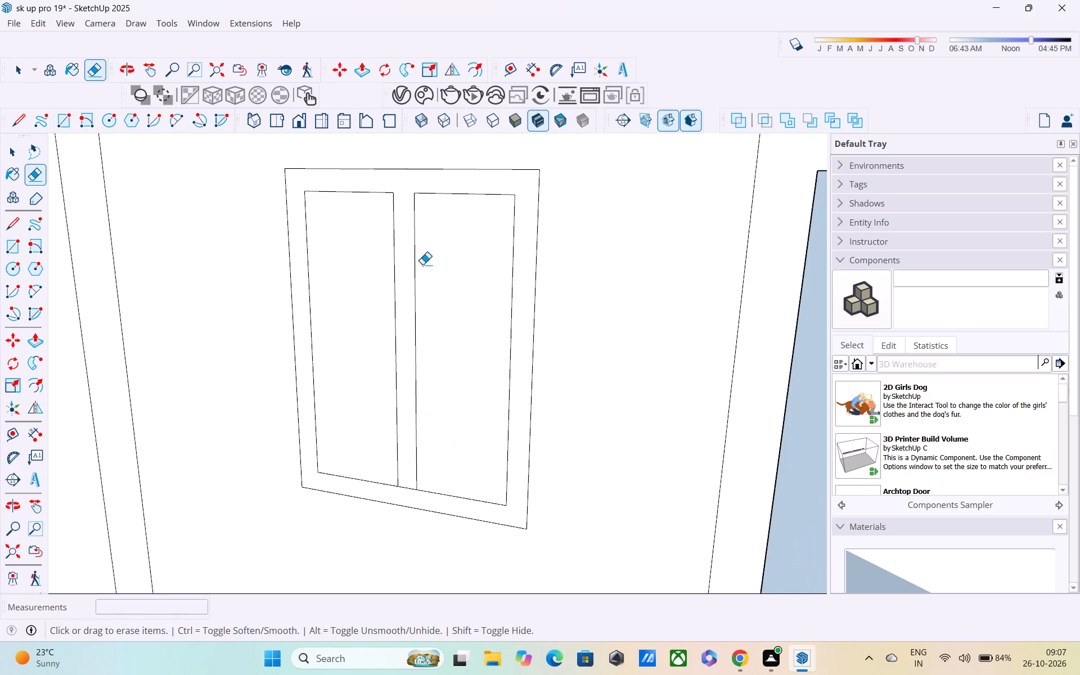
shift+middle_drag(436, 313, 446, 181)
scroll(424, 395, up, 3)
drag(417, 349, 416, 388)
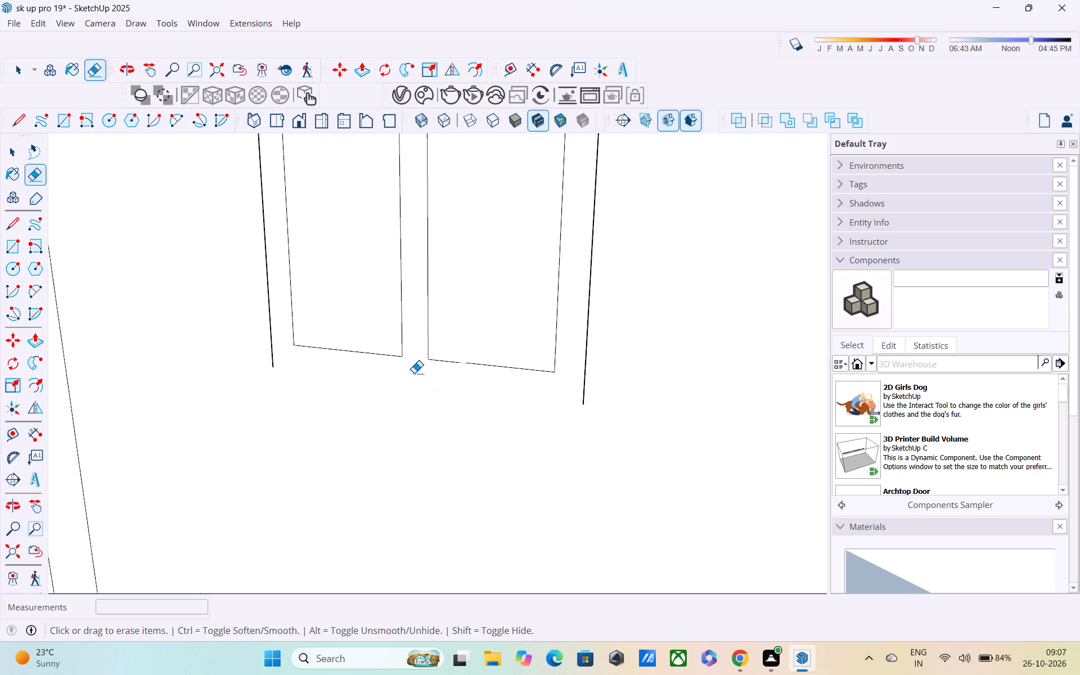
key(ctrl+z)
drag(416, 349, 416, 364)
scroll(417, 360, down, 4)
shift+middle_drag(417, 362, 453, 521)
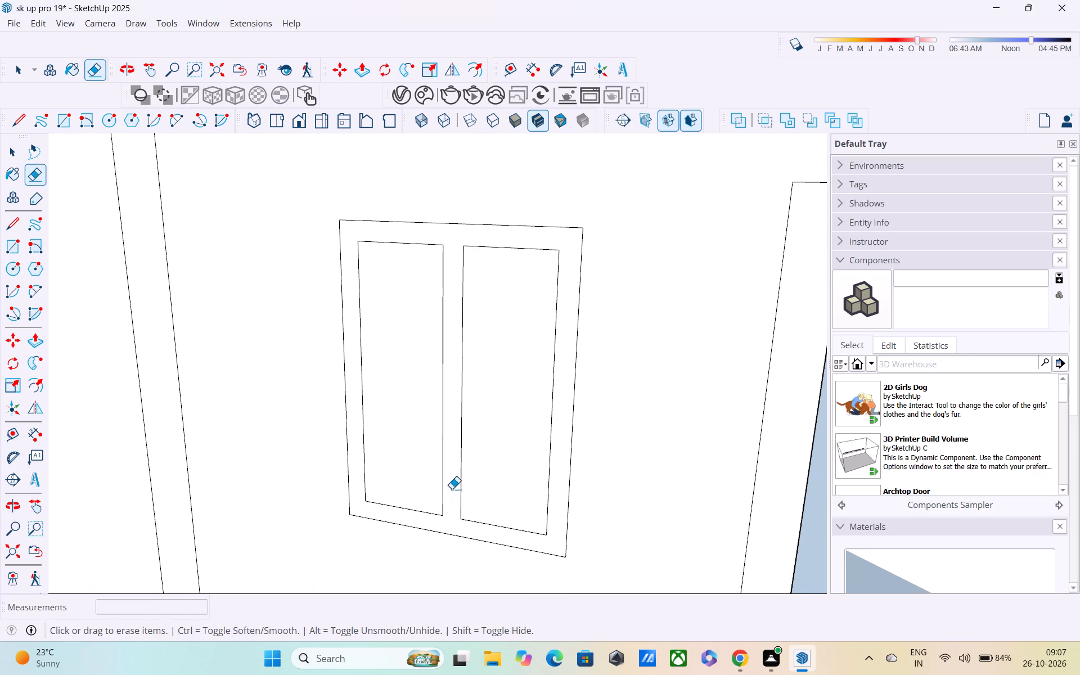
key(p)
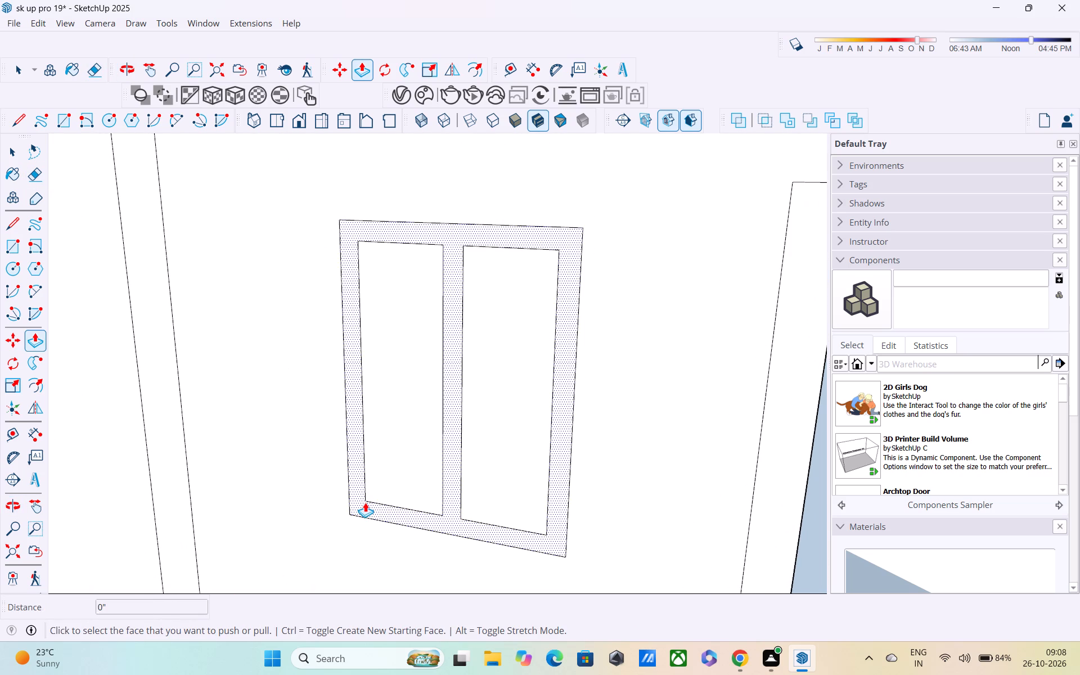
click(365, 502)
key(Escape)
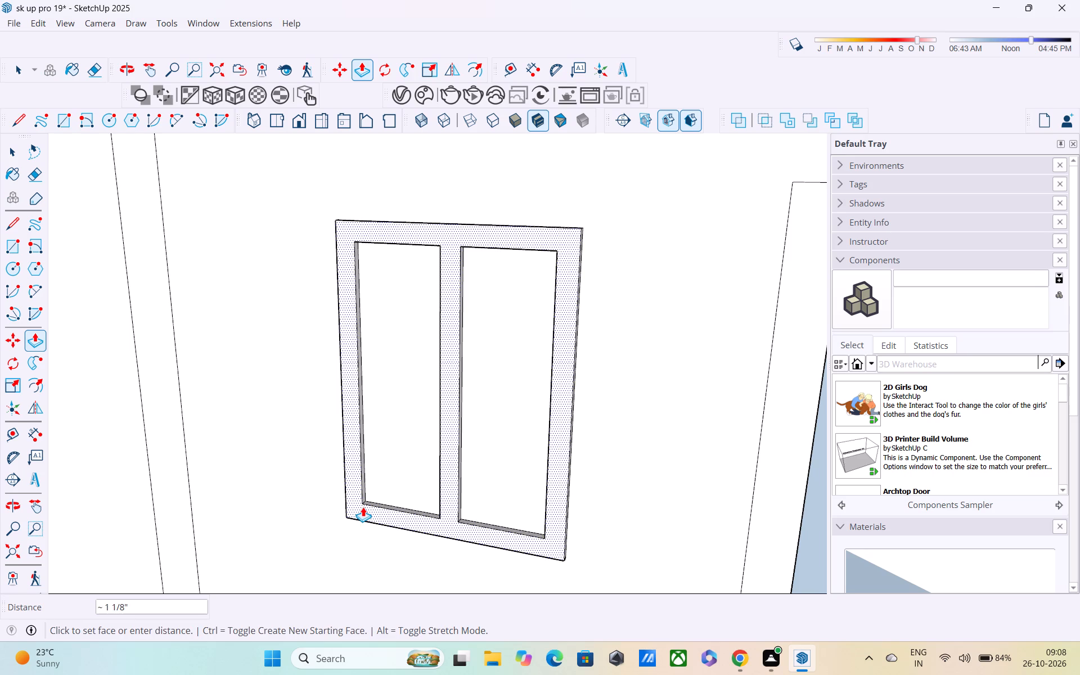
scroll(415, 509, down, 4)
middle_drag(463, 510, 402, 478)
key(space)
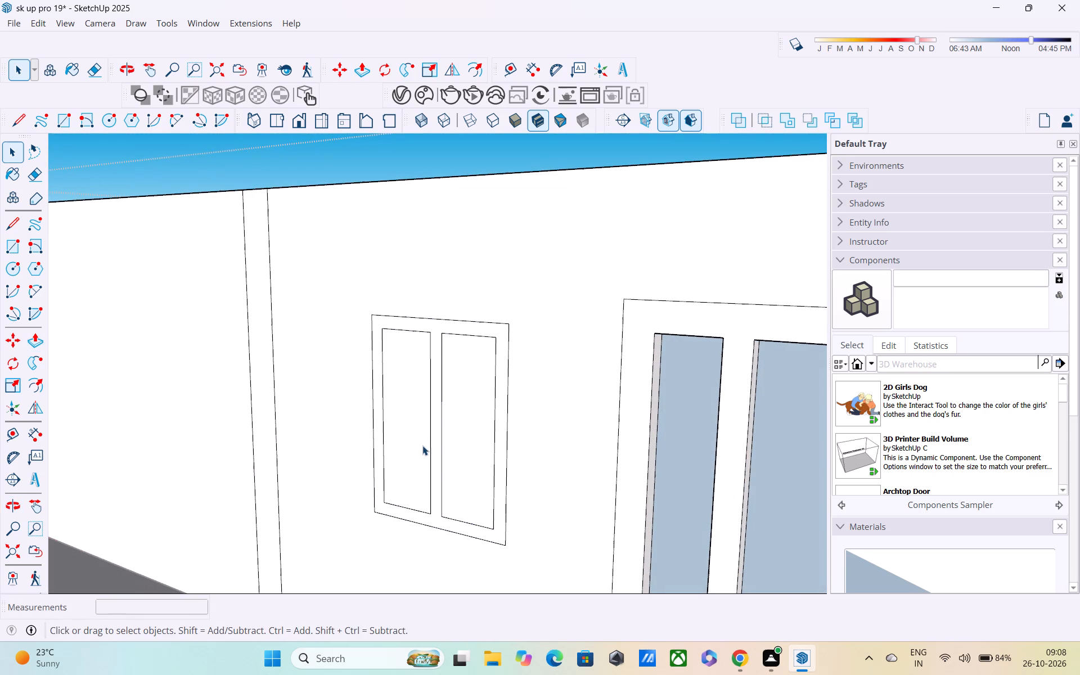
Push both window pane faces 9" through the wall to cut the two openings.
key(p)
click(407, 448)
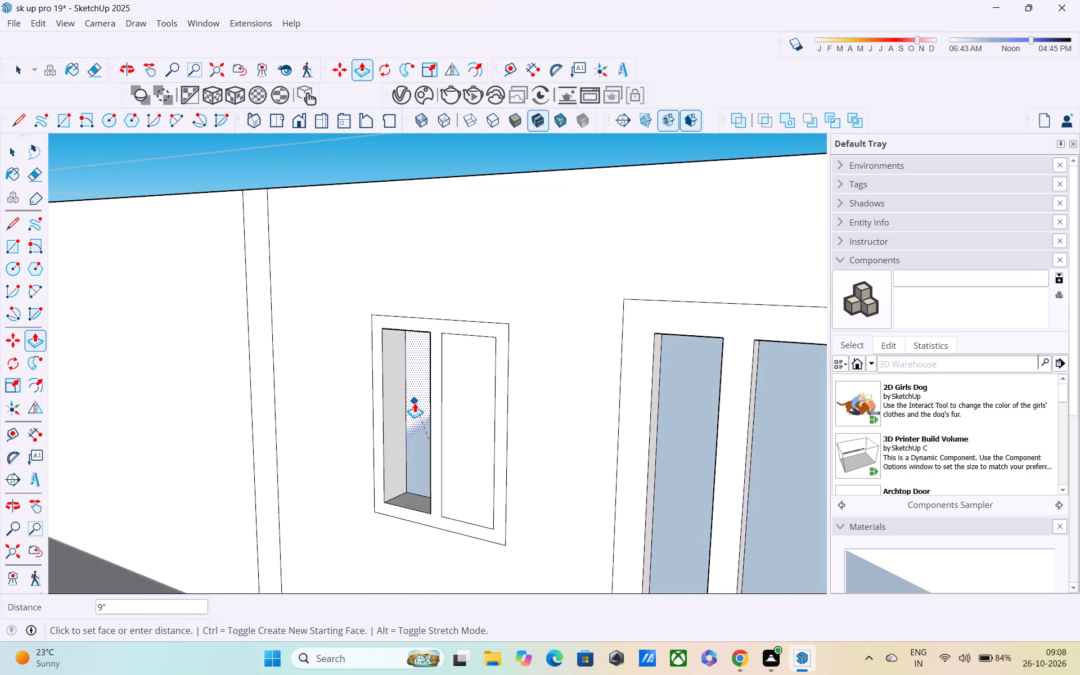
middle_drag(415, 403, 483, 376)
scroll(483, 376, up, 1)
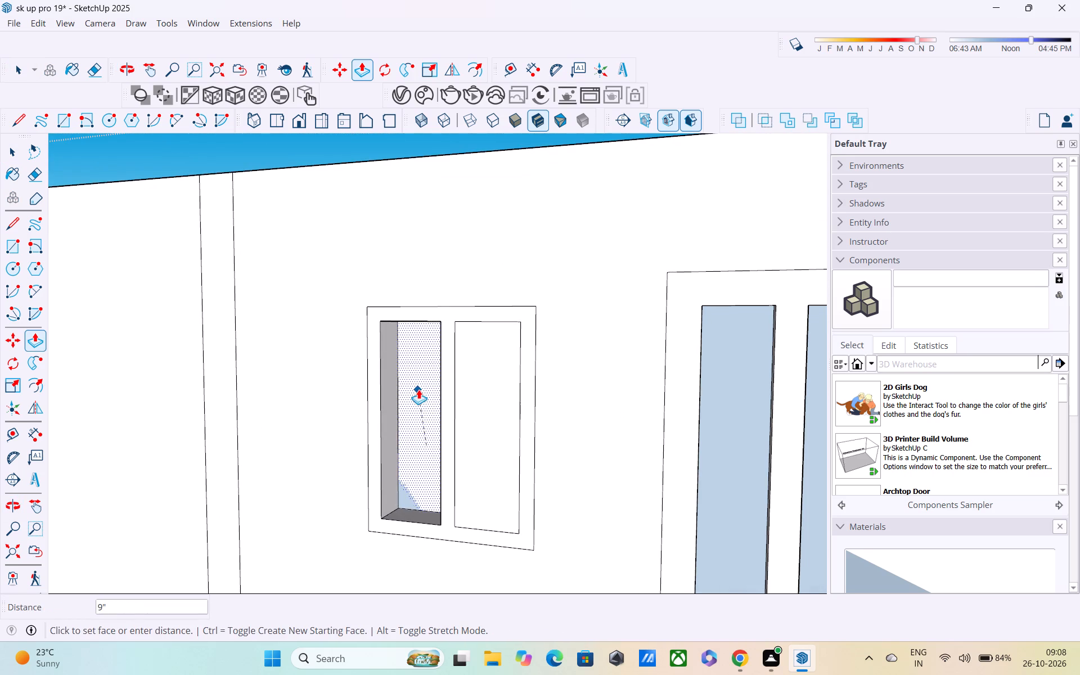
click(419, 389)
click(495, 482)
click(496, 407)
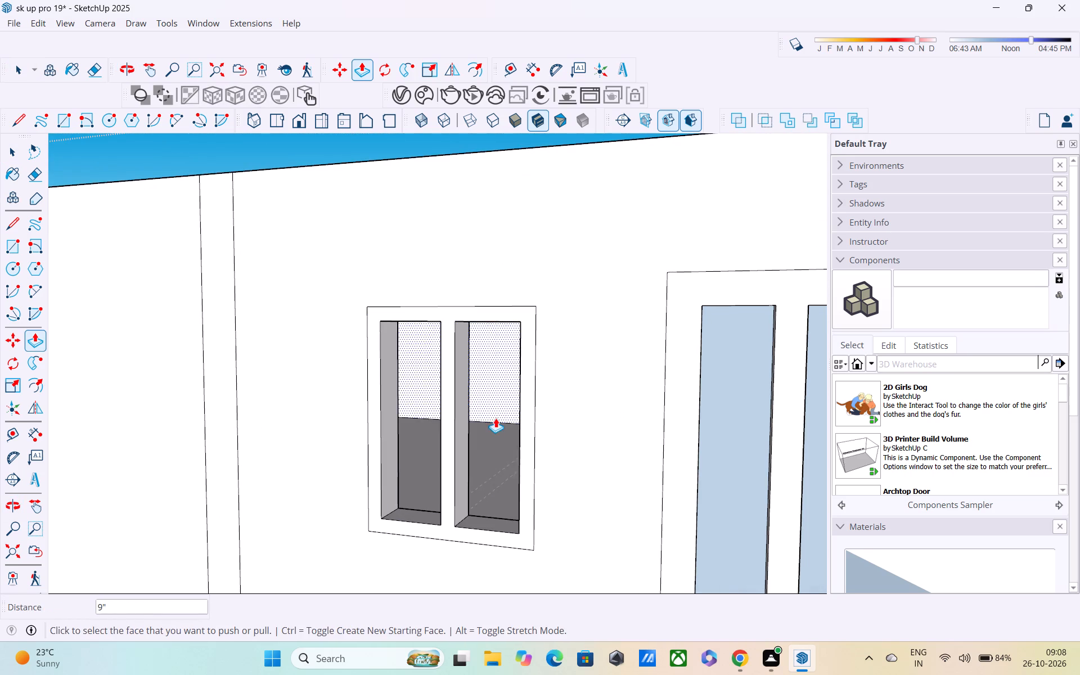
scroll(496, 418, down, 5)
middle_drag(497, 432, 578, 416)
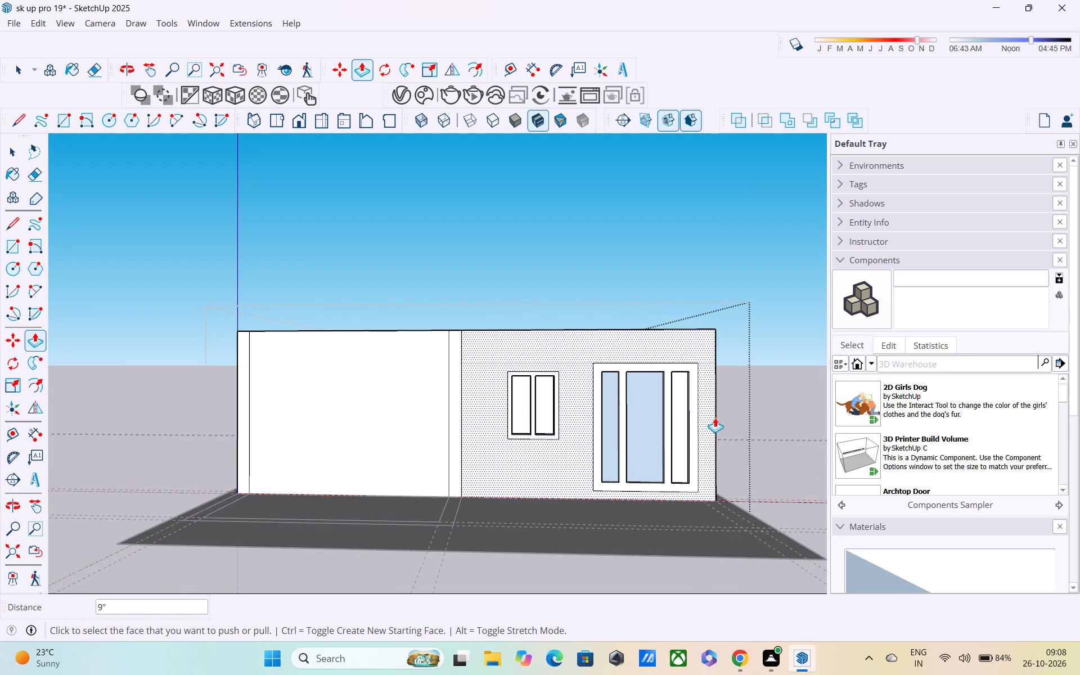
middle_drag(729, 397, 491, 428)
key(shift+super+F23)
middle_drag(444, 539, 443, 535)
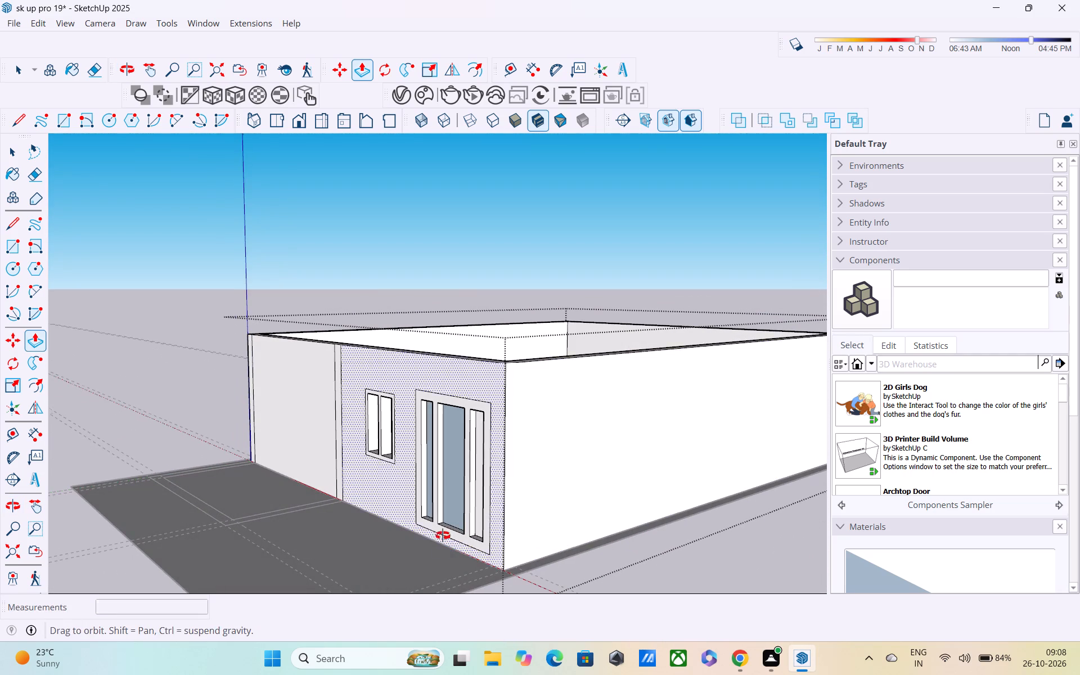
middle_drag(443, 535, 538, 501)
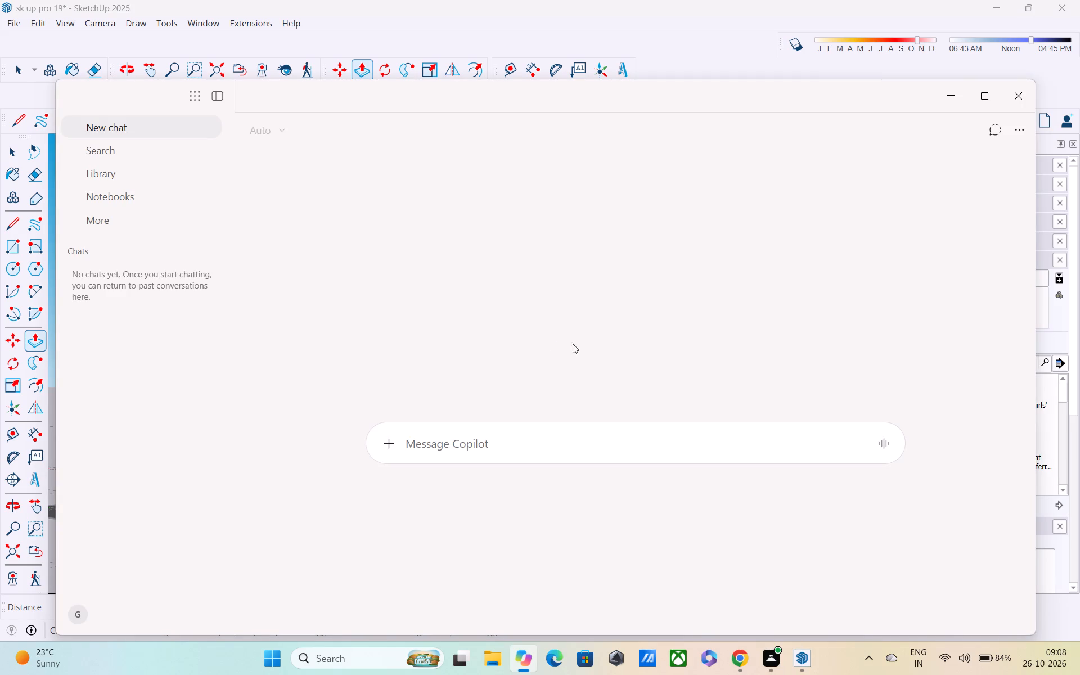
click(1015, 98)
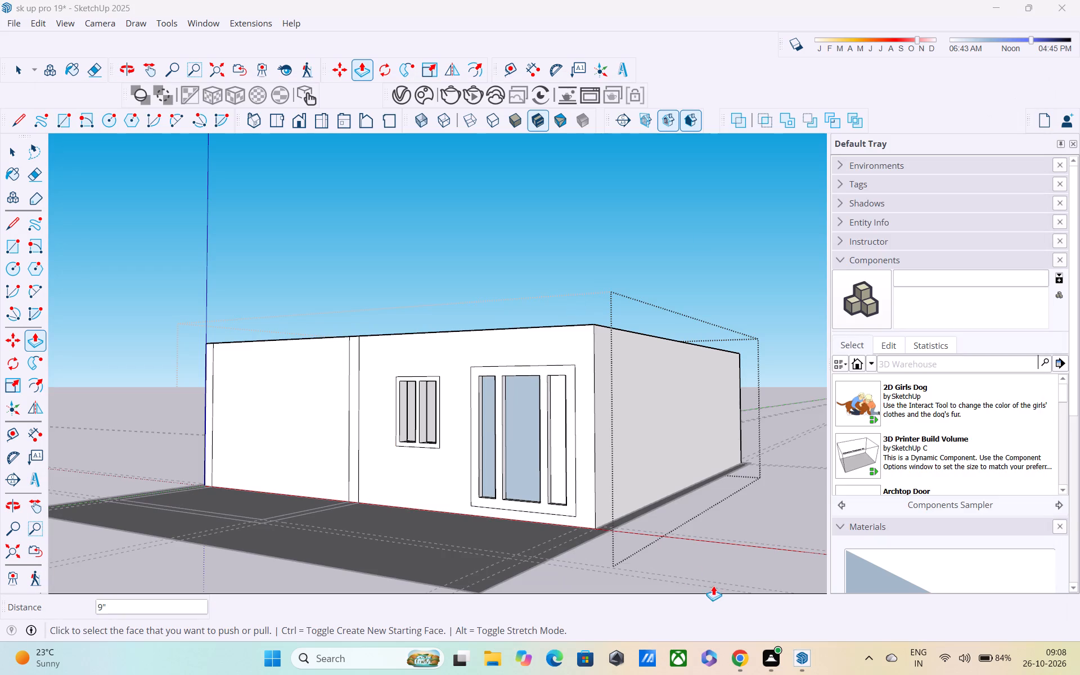
Draw a glass-pane rectangle across the window opening farther from the door, midway in the wall at 4 1/2" depth.
middle_drag(478, 412, 347, 434)
scroll(341, 417, up, 5)
middle_drag(382, 395, 494, 370)
scroll(494, 369, up, 5)
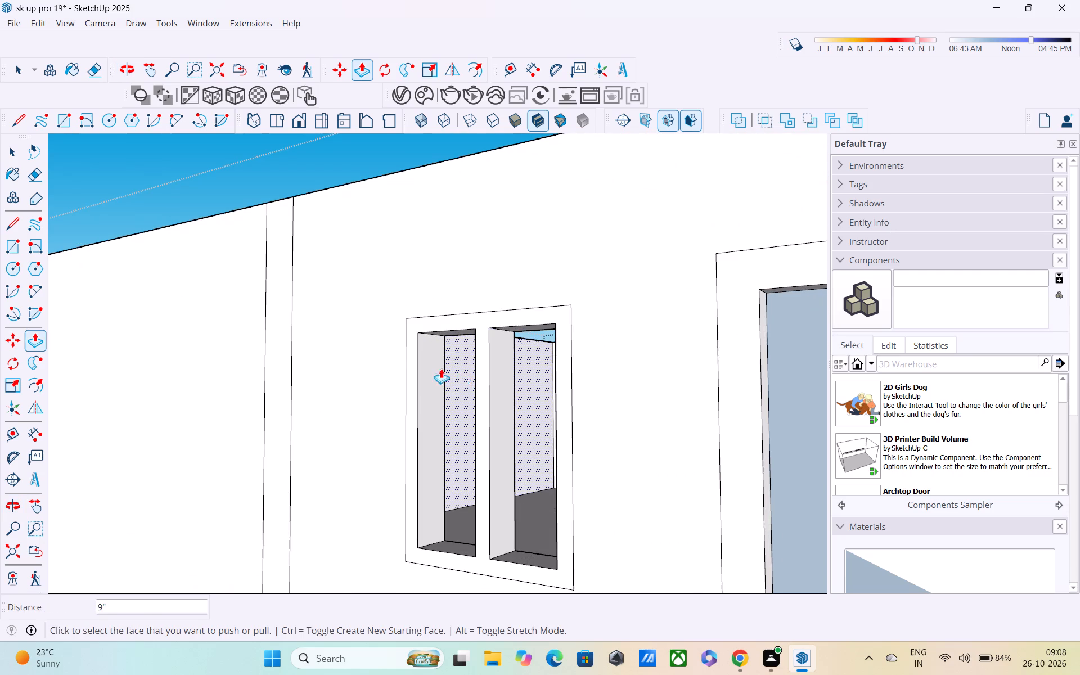
key(r)
scroll(491, 344, up, 3)
shift+middle_drag(425, 350, 429, 258)
shift+middle_drag(431, 283, 447, 674)
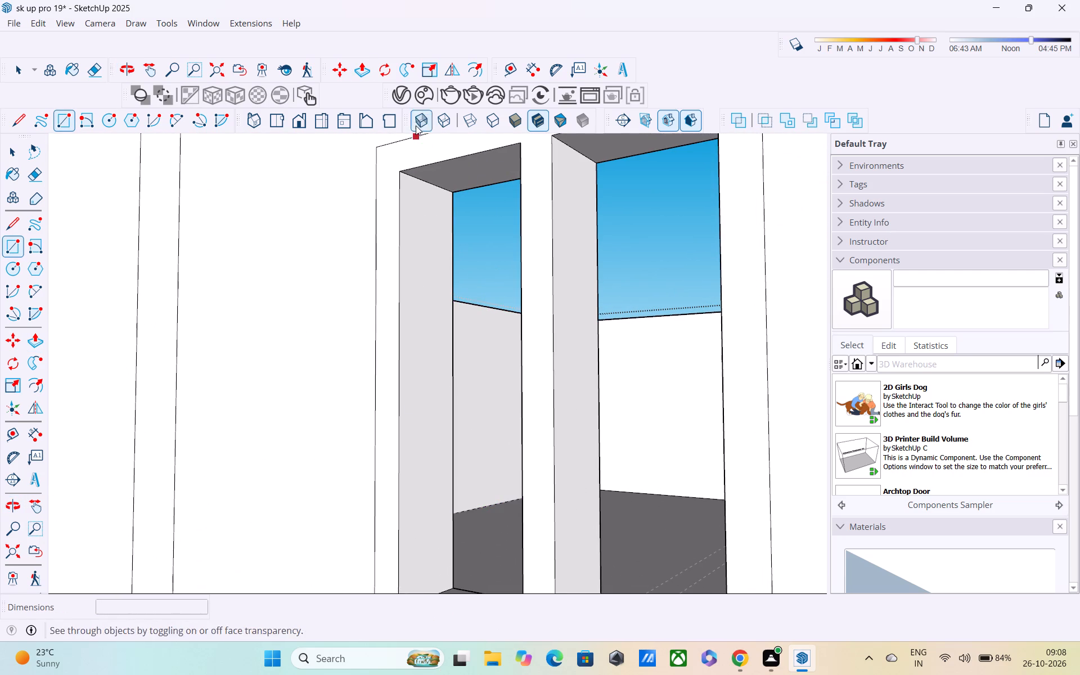
click(433, 186)
middle_drag(469, 314, 359, 168)
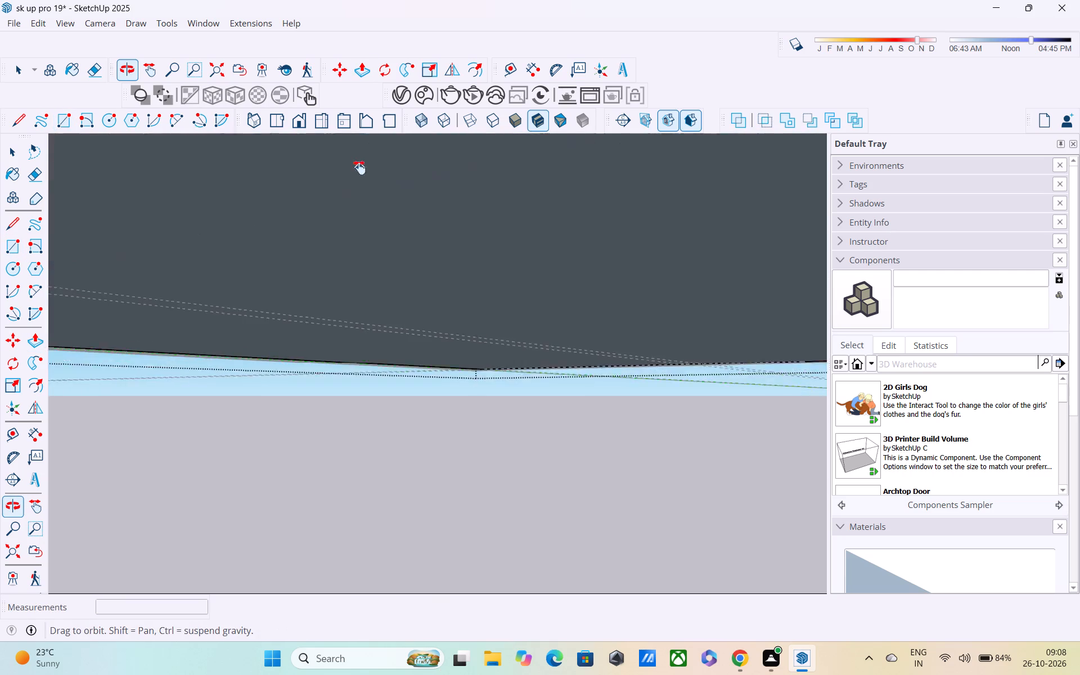
middle_drag(359, 168, 456, 344)
scroll(454, 343, down, 5)
shift+middle_drag(450, 361, 382, 176)
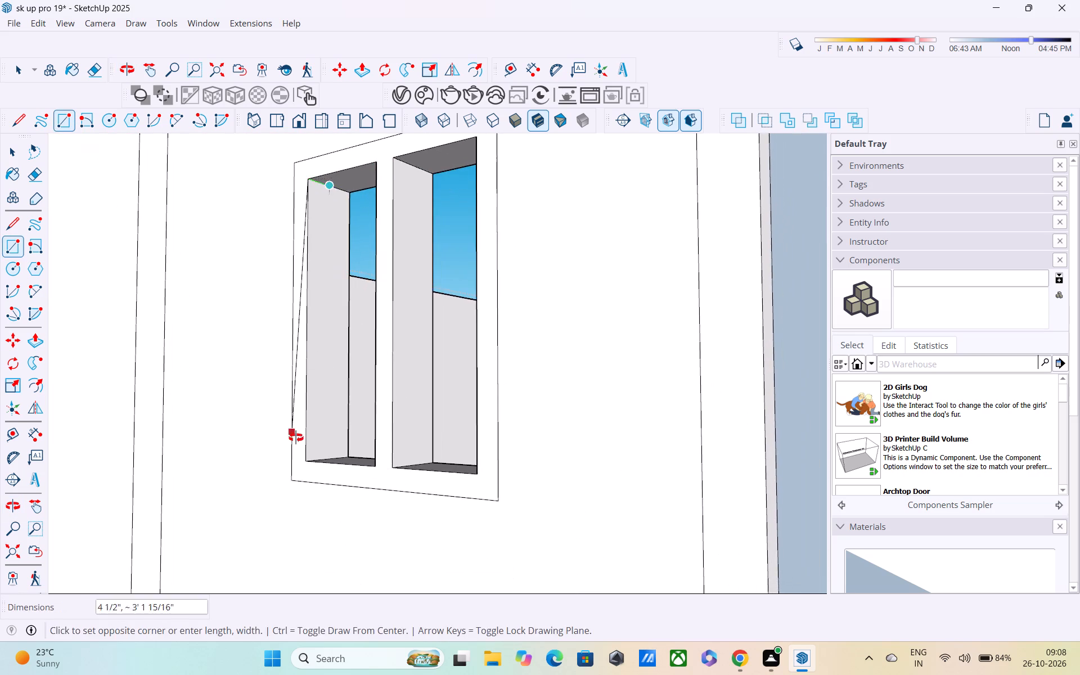
middle_drag(296, 438, 547, 464)
scroll(479, 453, up, 1)
scroll(407, 467, up, 2)
middle_drag(394, 469, 550, 539)
scroll(400, 485, up, 4)
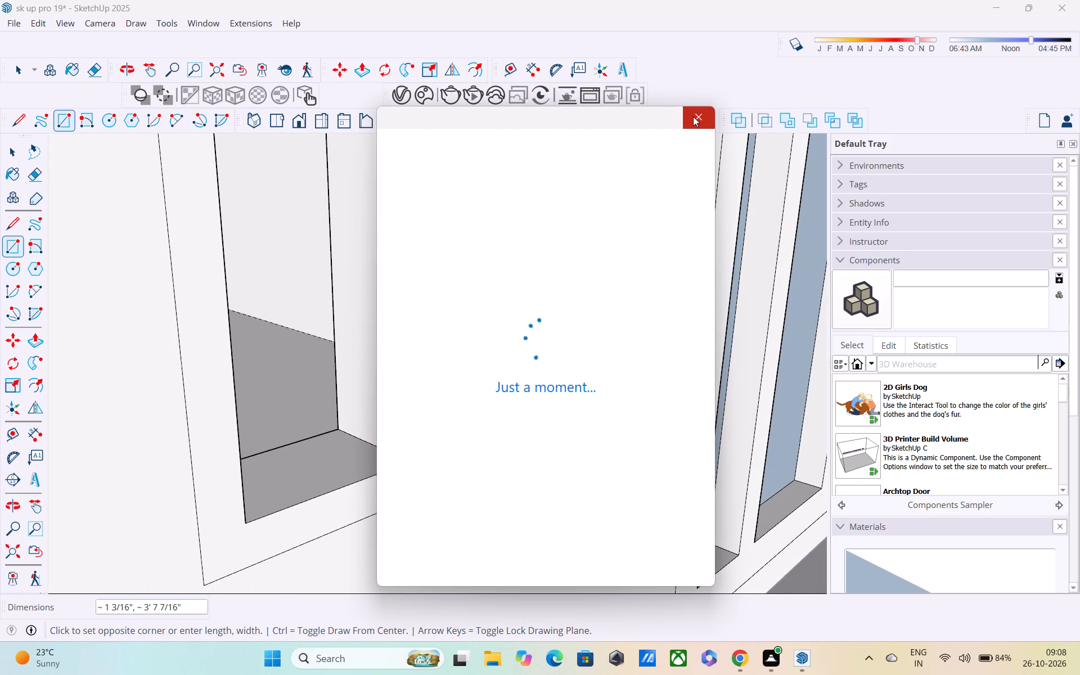
click(693, 116)
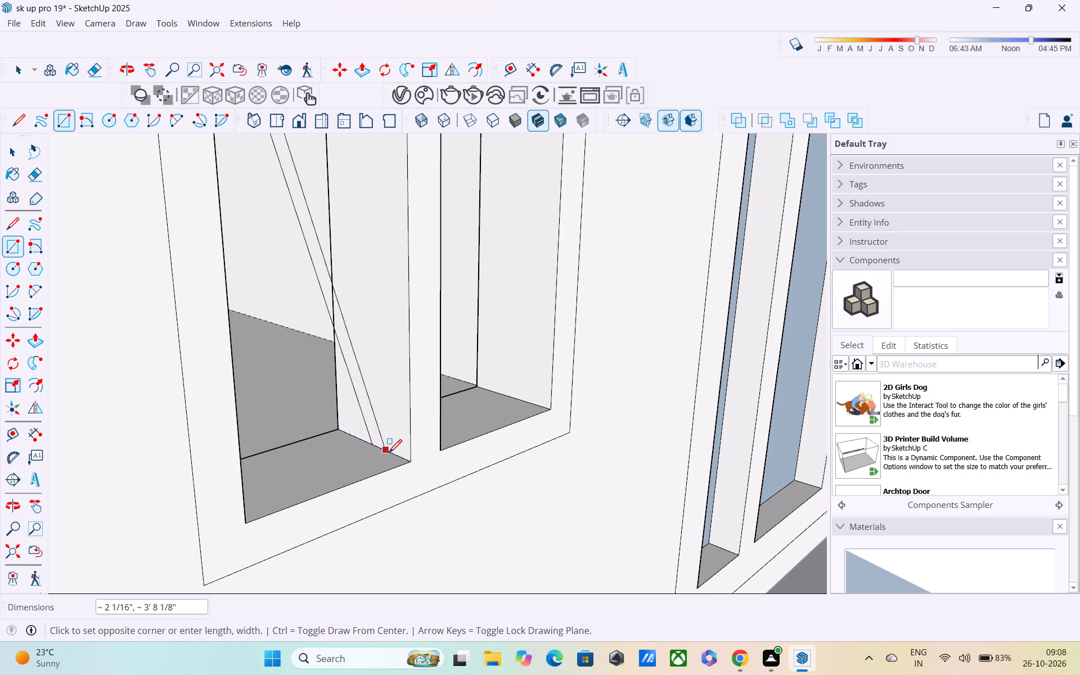
click(368, 442)
Draw a 1' 1 1/2" by 3' 6" glass-pane rectangle across the window opening nearer the door, midway in the wall at 4 1/2" depth.
middle_drag(463, 443, 193, 449)
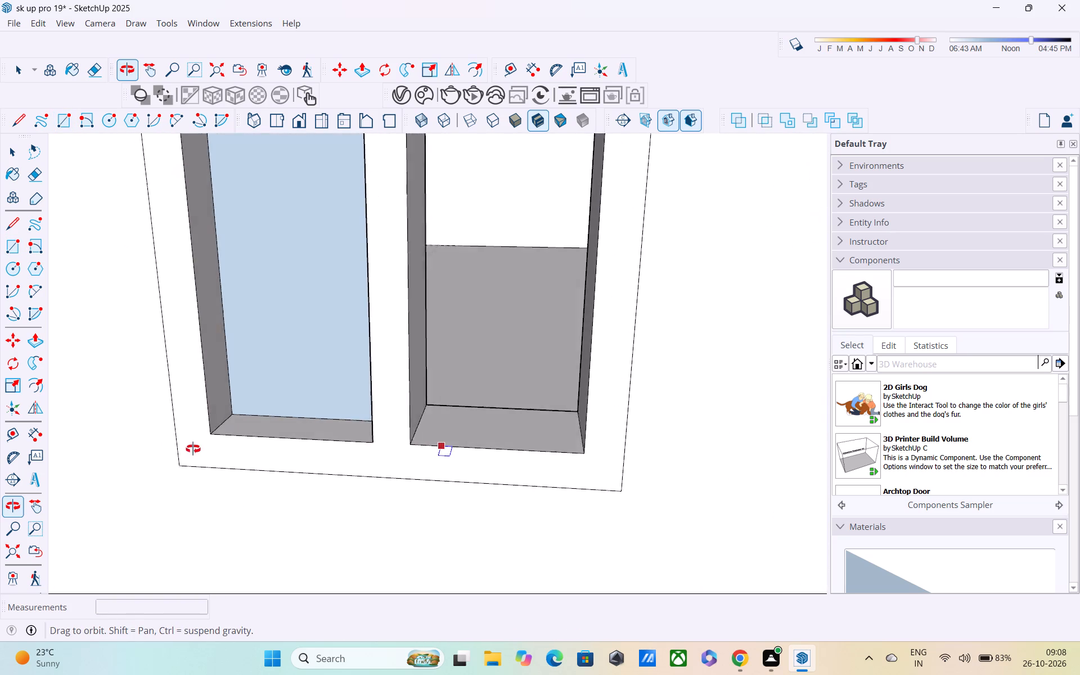
middle_drag(193, 449, 191, 448)
scroll(191, 448, down, 5)
middle_drag(294, 457, 271, 425)
shift+middle_drag(318, 433, 290, 462)
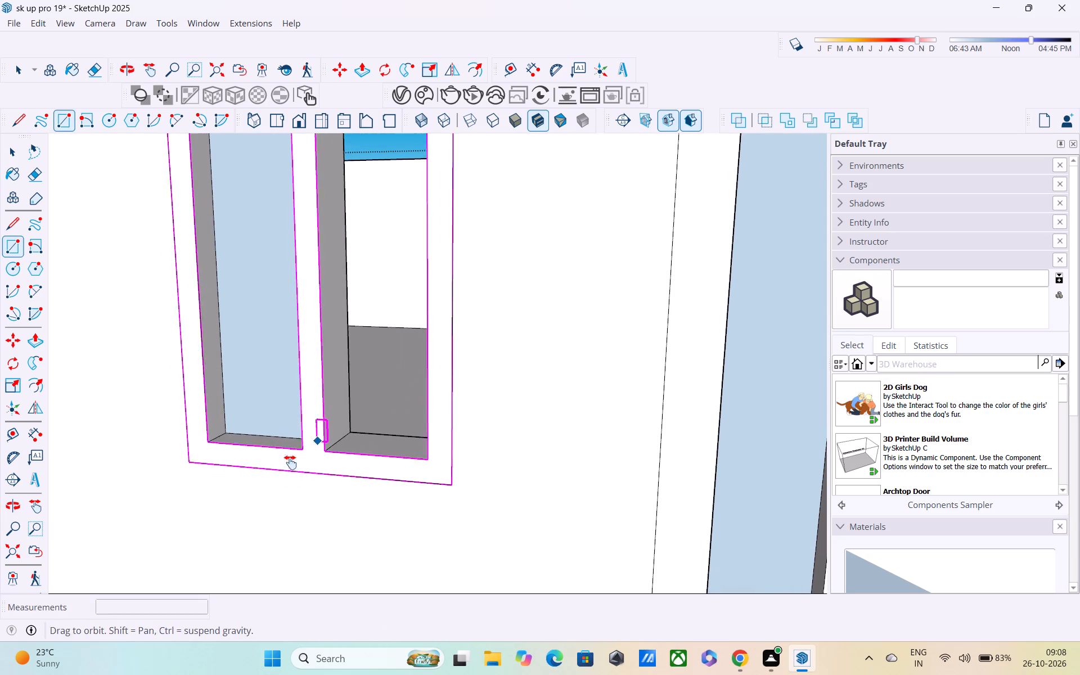
shift+middle_drag(290, 462, 263, 467)
click(291, 462)
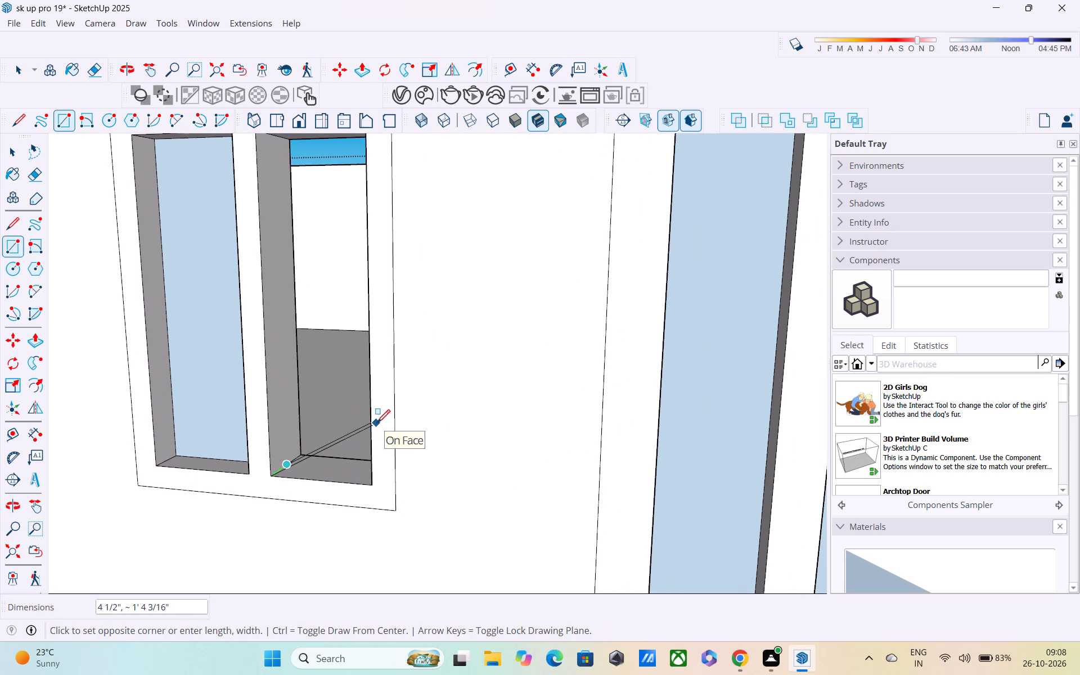
shift+middle_drag(375, 424, 433, 535)
middle_drag(412, 489, 176, 479)
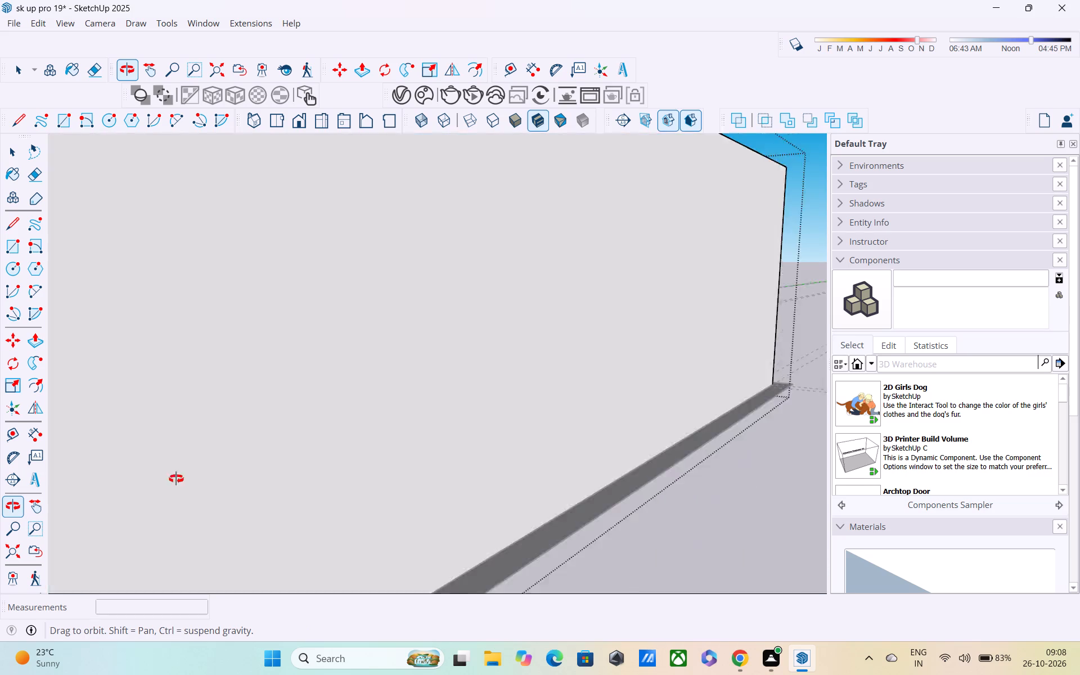
middle_drag(176, 479, 363, 467)
scroll(364, 456, down, 9)
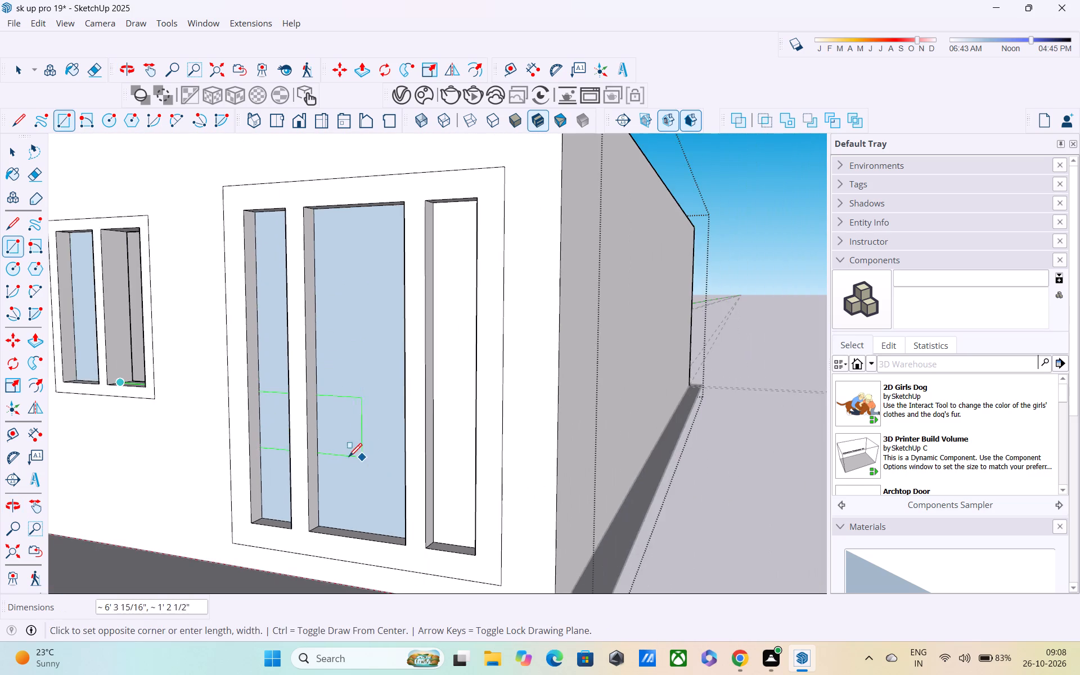
middle_drag(314, 458, 586, 503)
middle_drag(462, 396, 804, 413)
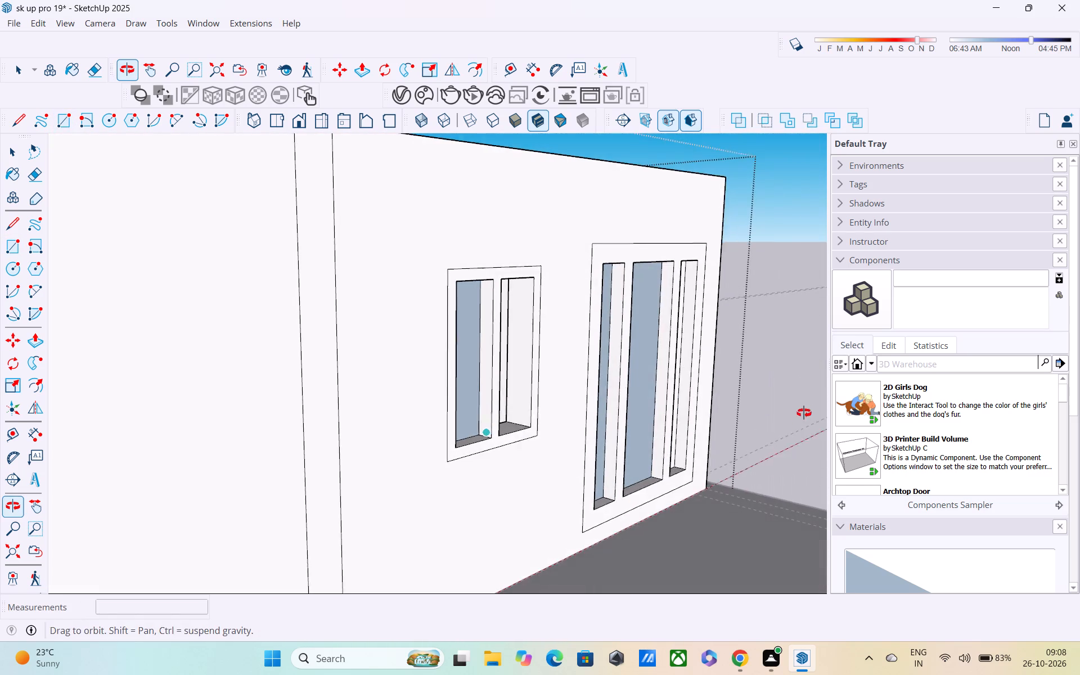
middle_drag(804, 413, 804, 409)
middle_drag(607, 374, 600, 269)
shift+middle_drag(555, 247, 552, 326)
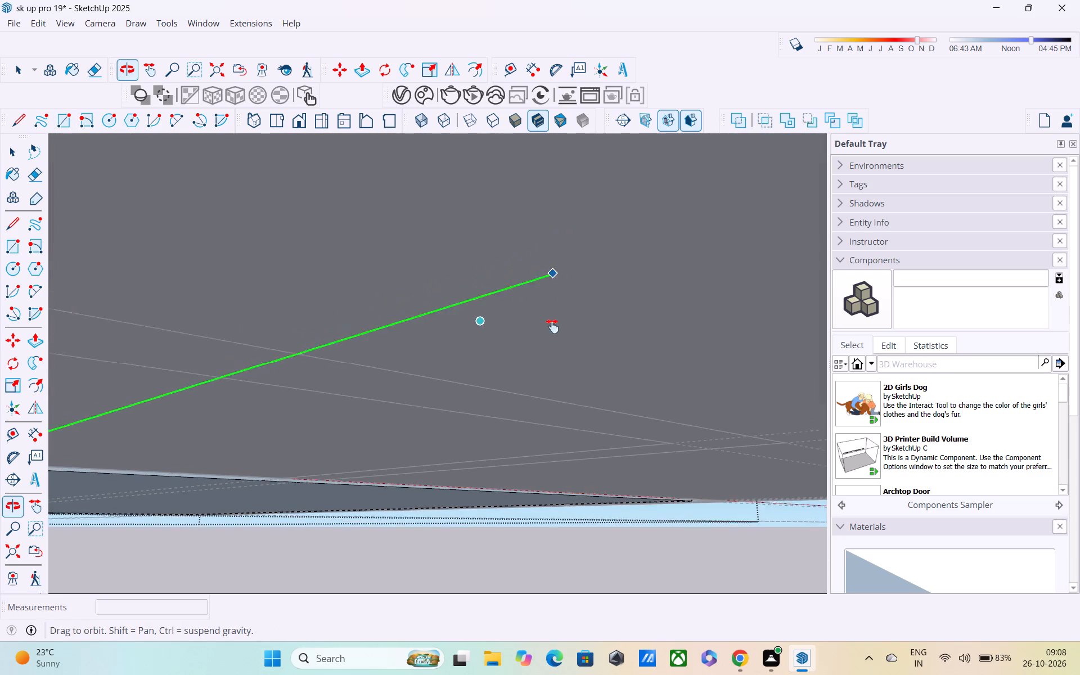
shift+middle_drag(552, 326, 530, 570)
scroll(519, 243, up, 3)
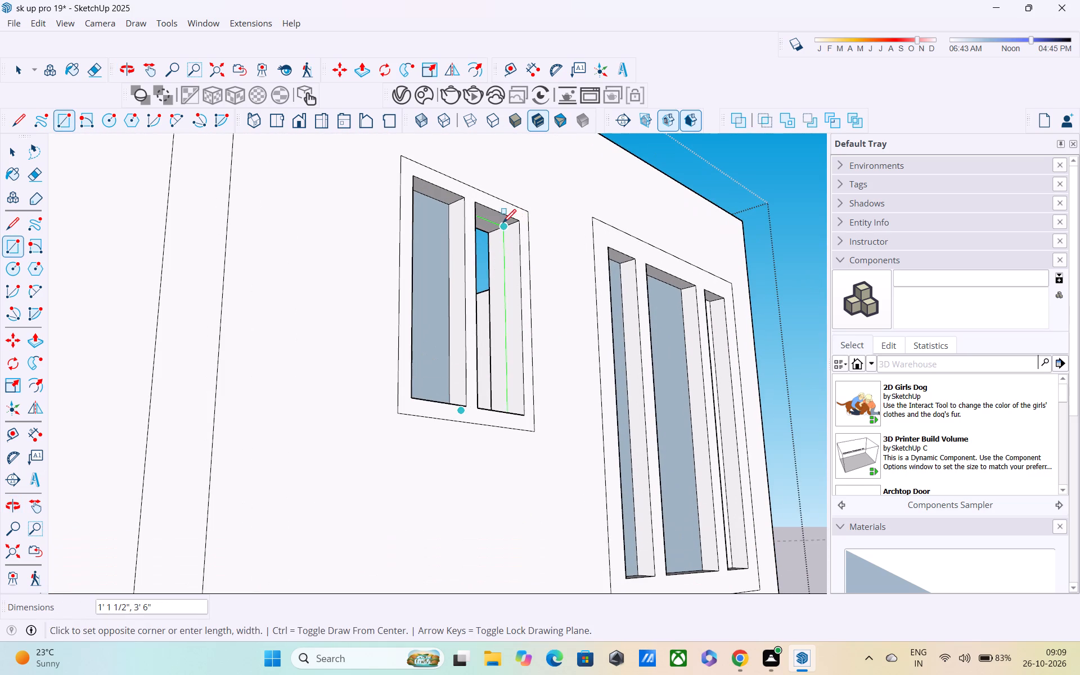
click(501, 224)
middle_drag(510, 258, 312, 349)
key(space)
Close the wall group and examine the ground floor block from the front and above, including its window and door openings.
scroll(310, 349, down, 2)
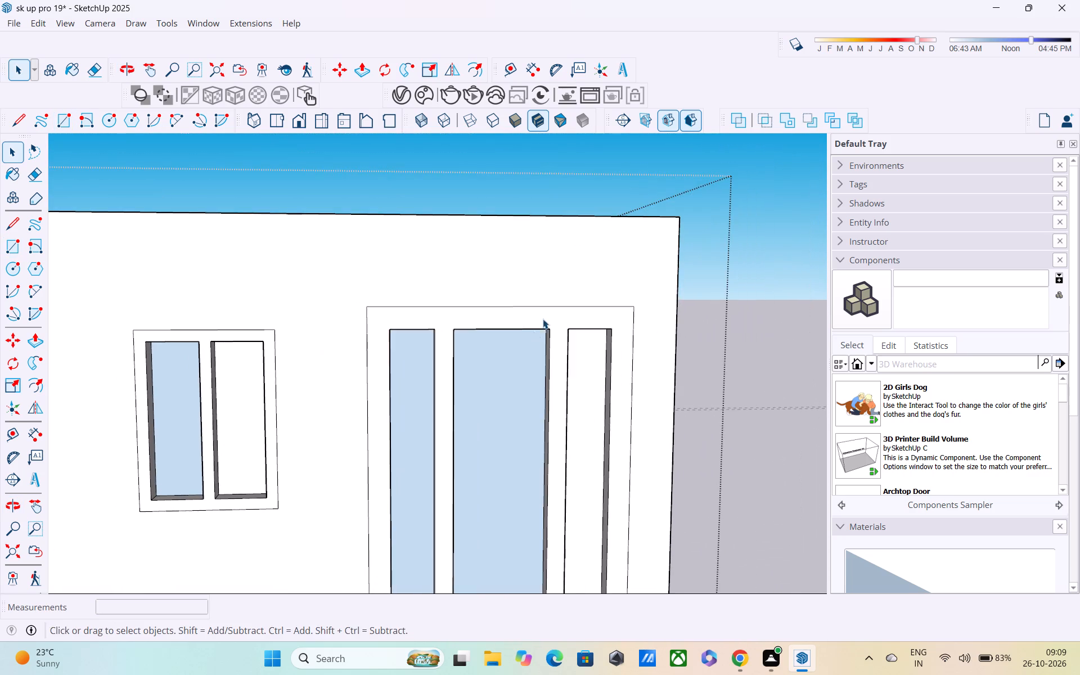
scroll(549, 307, down, 5)
click(715, 299)
middle_drag(350, 371, 259, 384)
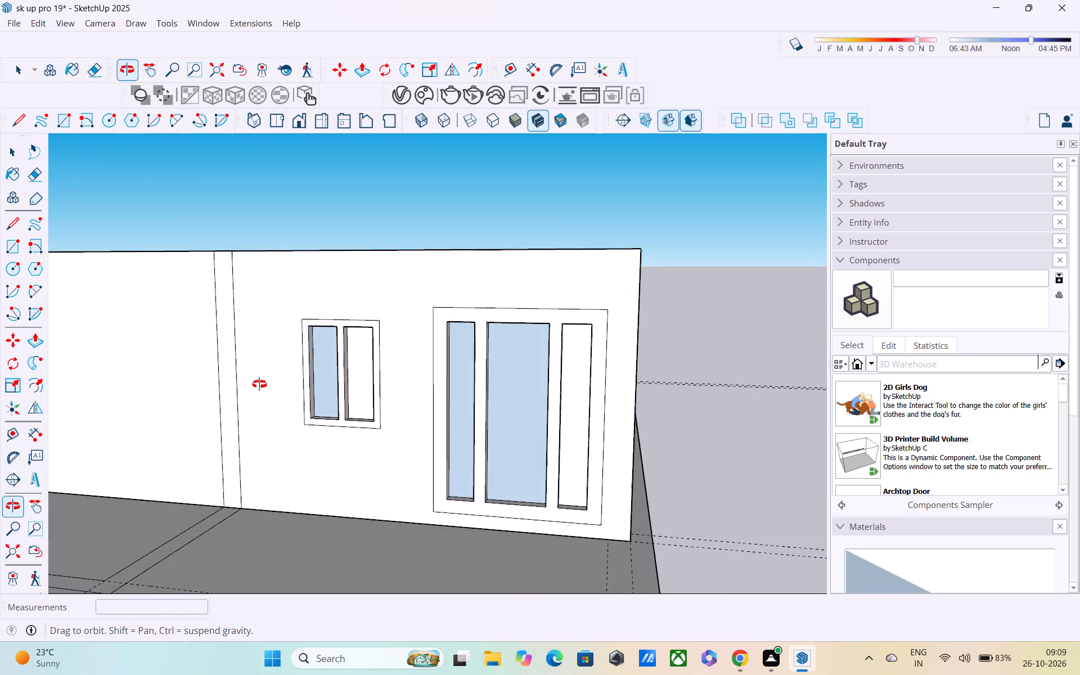
middle_drag(259, 384, 287, 351)
scroll(295, 349, down, 5)
middle_drag(344, 376, 349, 407)
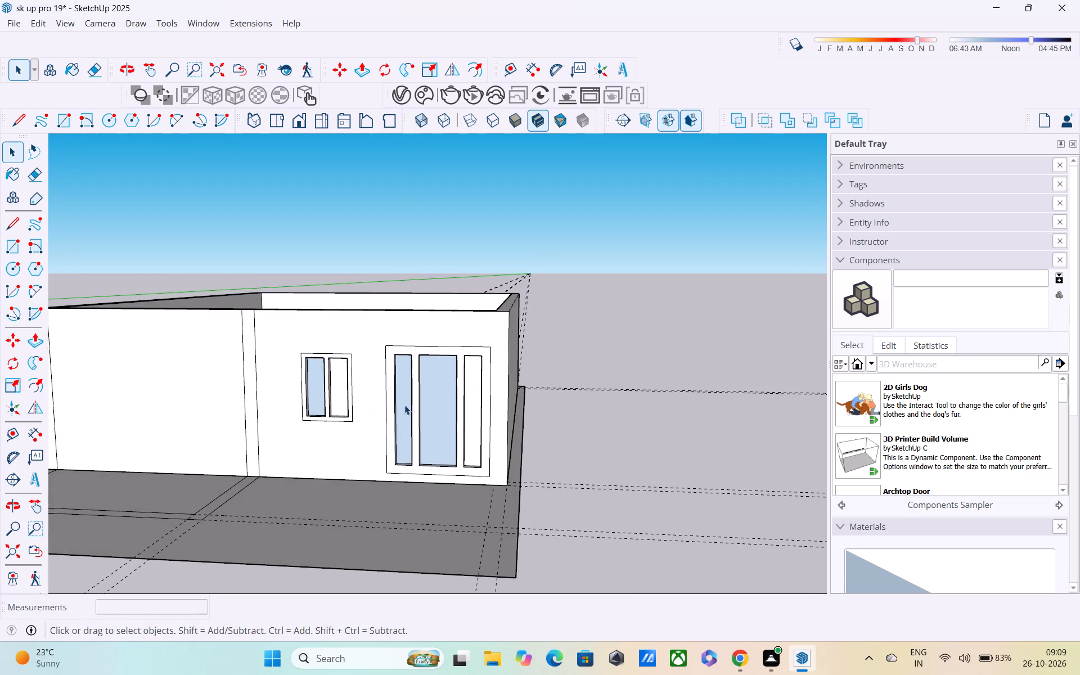
scroll(403, 398, down, 4)
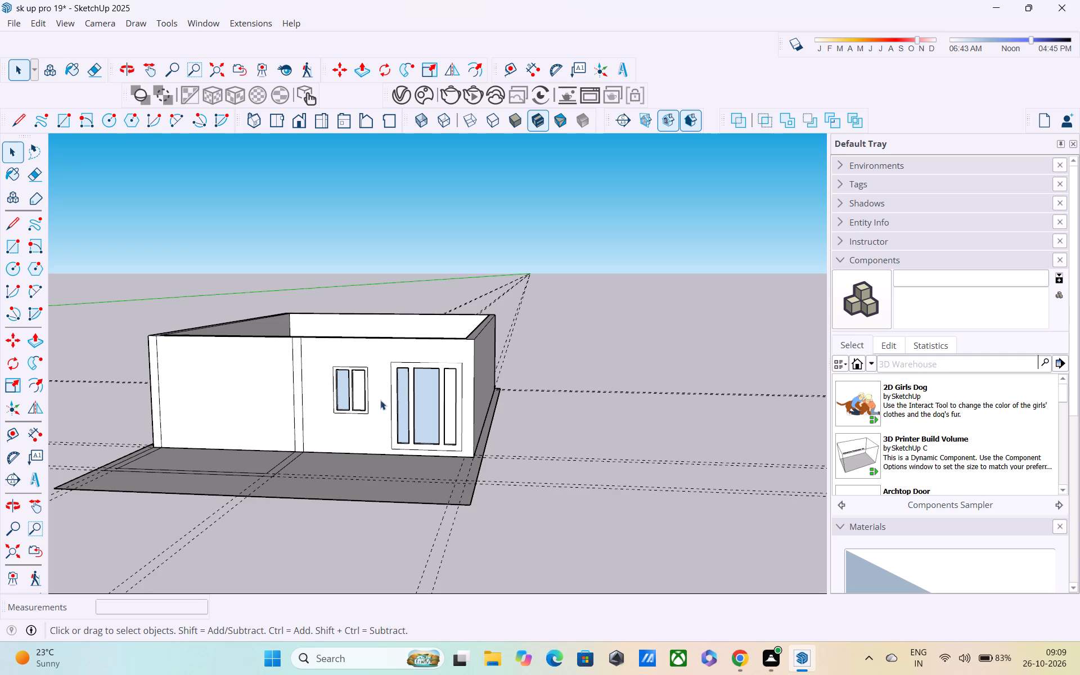
middle_drag(380, 407, 435, 603)
scroll(402, 535, down, 2)
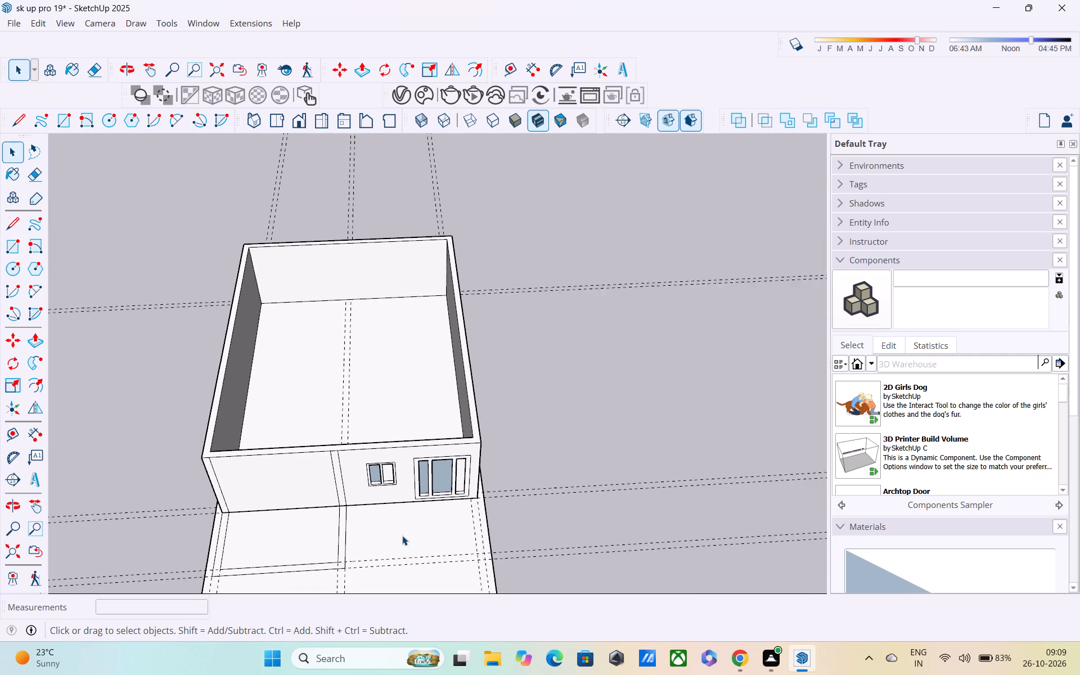
scroll(402, 535, down, 3)
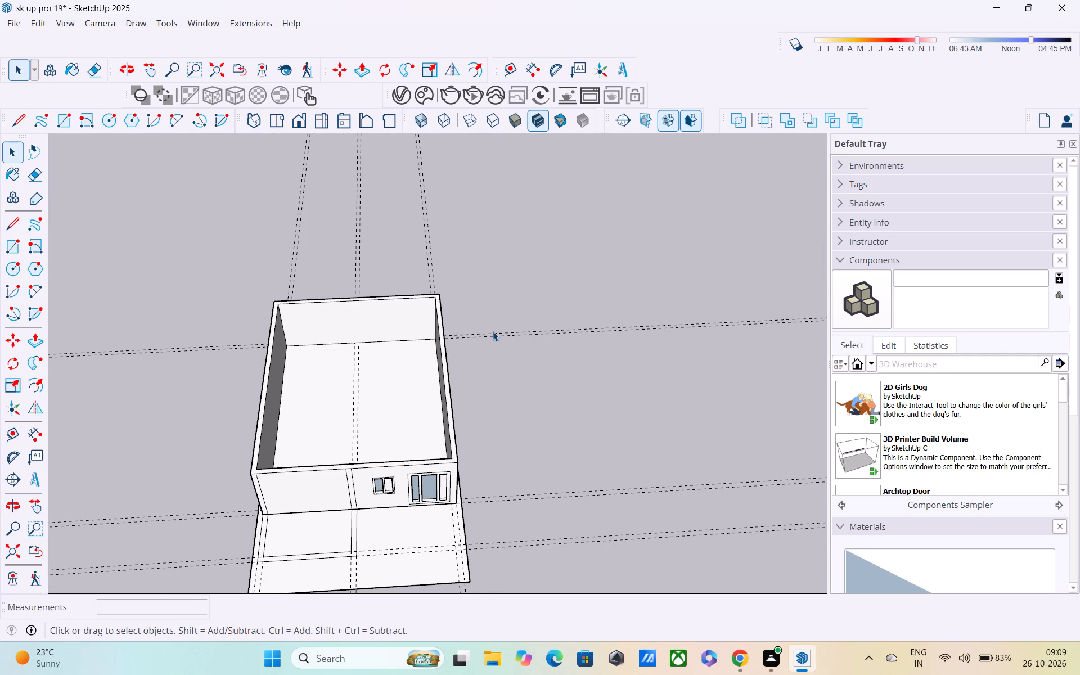
scroll(493, 331, down, 3)
middle_drag(459, 359, 355, 308)
key(space)
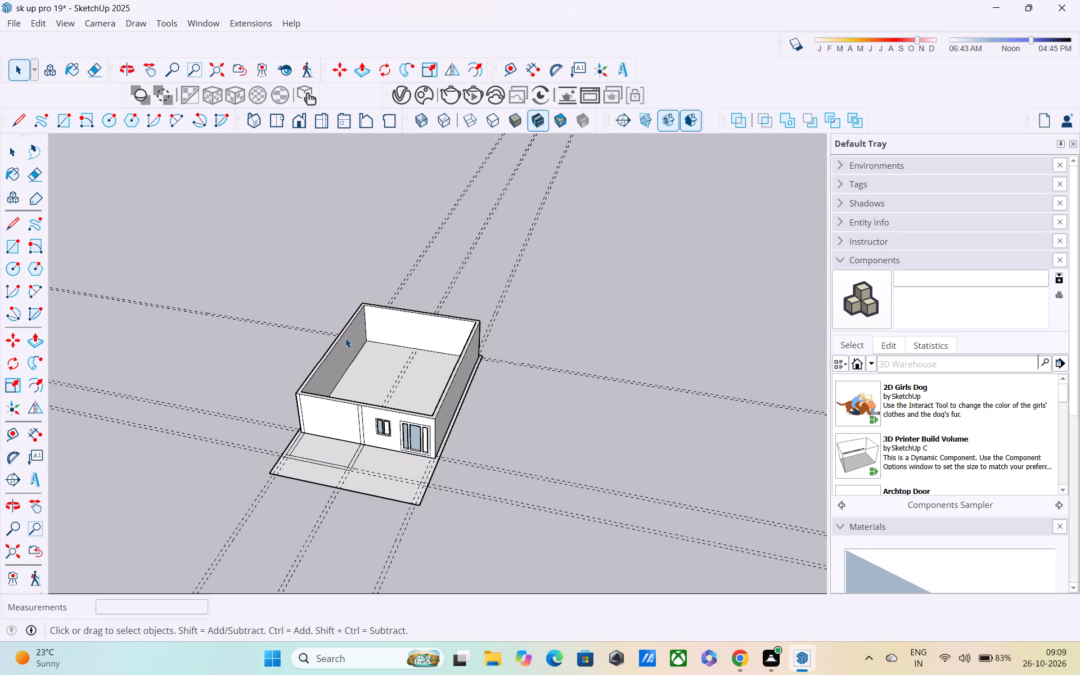
scroll(357, 376, up, 2)
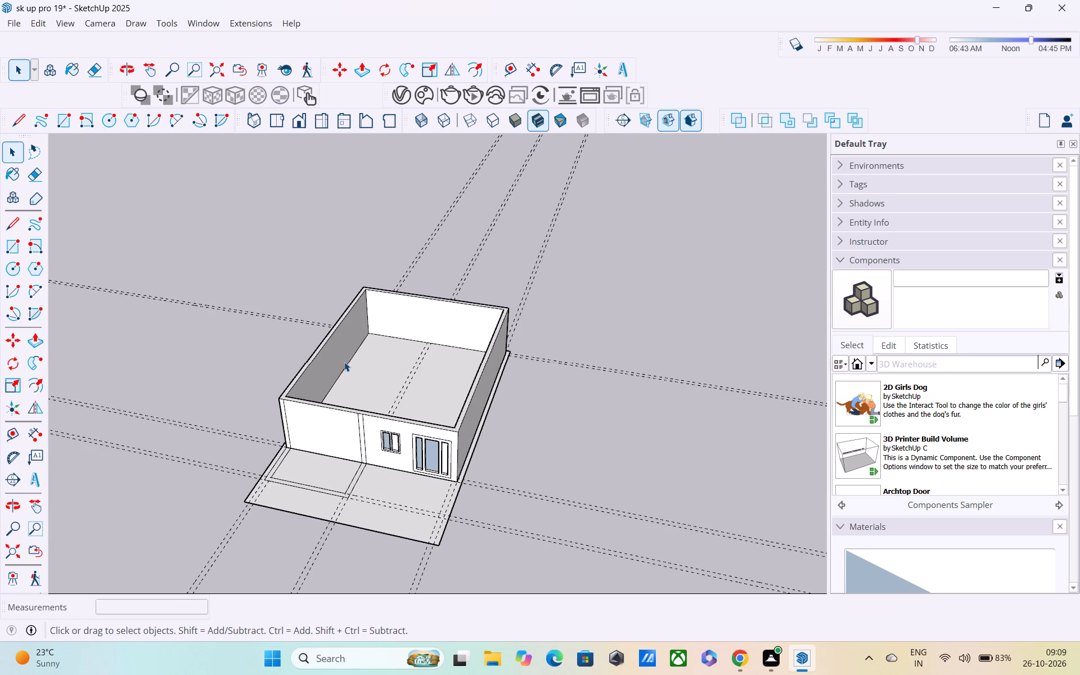
scroll(344, 362, up, 1)
middle_drag(345, 358, 434, 304)
middle_drag(452, 424, 442, 337)
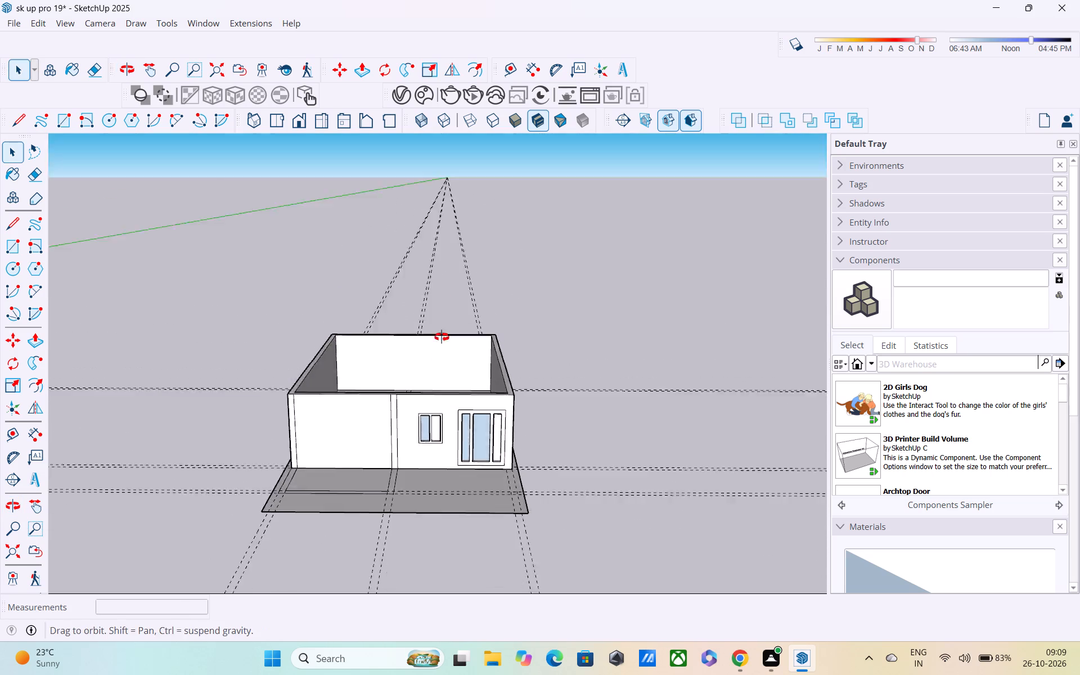
middle_drag(442, 337, 439, 321)
scroll(411, 421, up, 7)
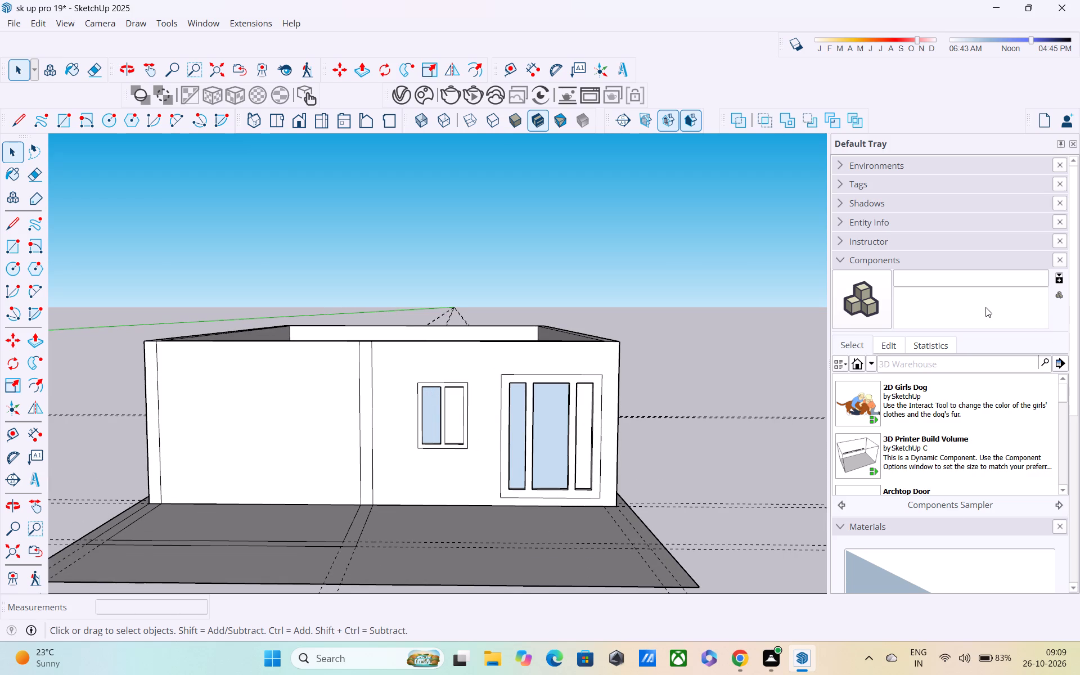
Display the Glass material collection.
click(914, 257)
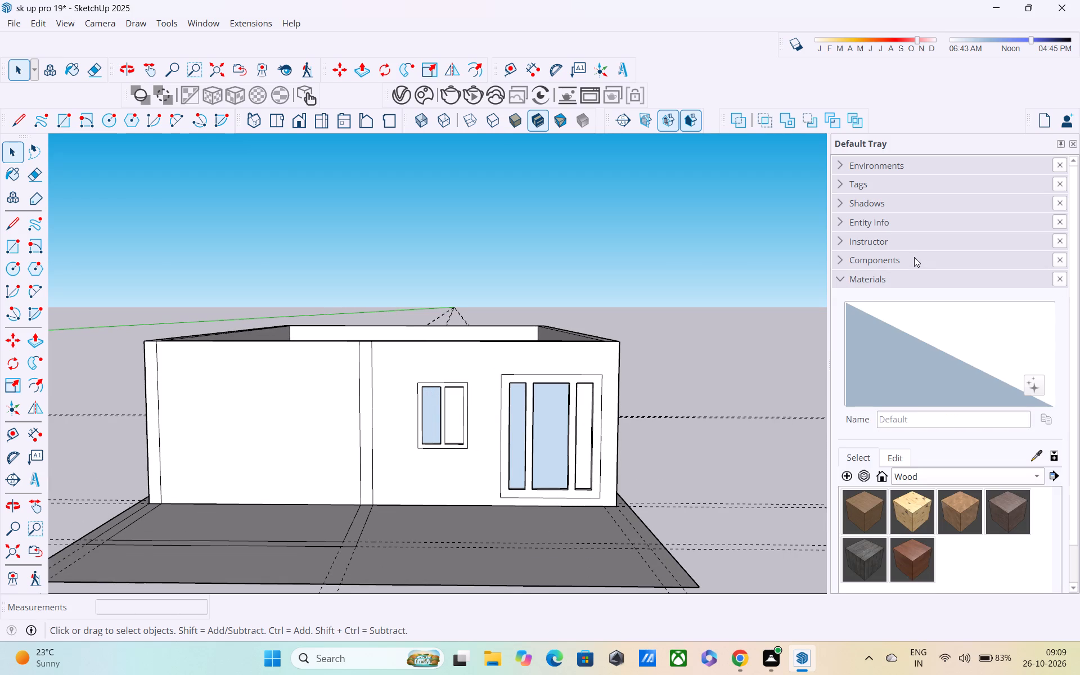
click(917, 478)
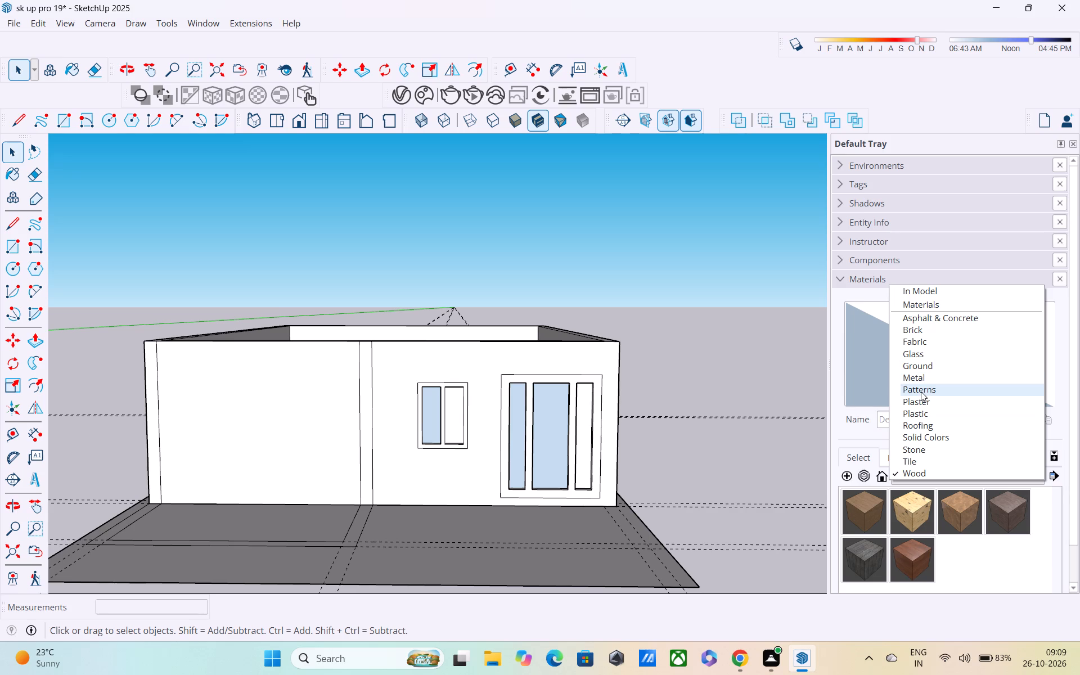
click(926, 350)
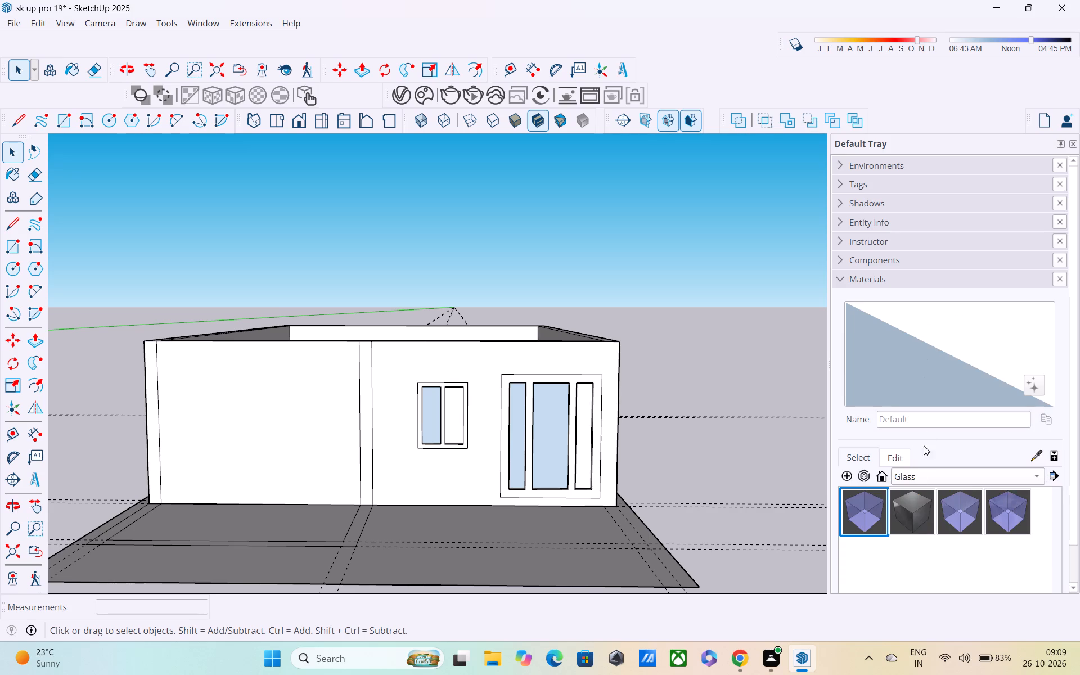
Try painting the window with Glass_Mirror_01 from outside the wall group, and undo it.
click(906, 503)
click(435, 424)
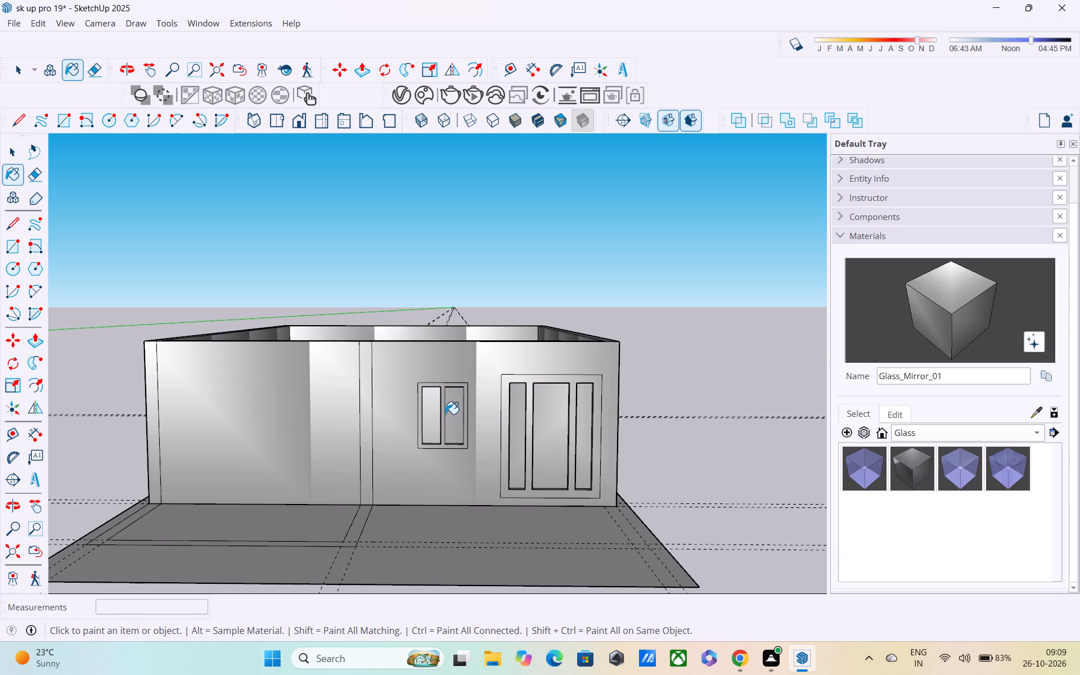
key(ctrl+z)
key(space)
Open the wall group and paint the two window panes and three door panes with Glass_Mirror_01.
double_click(448, 409)
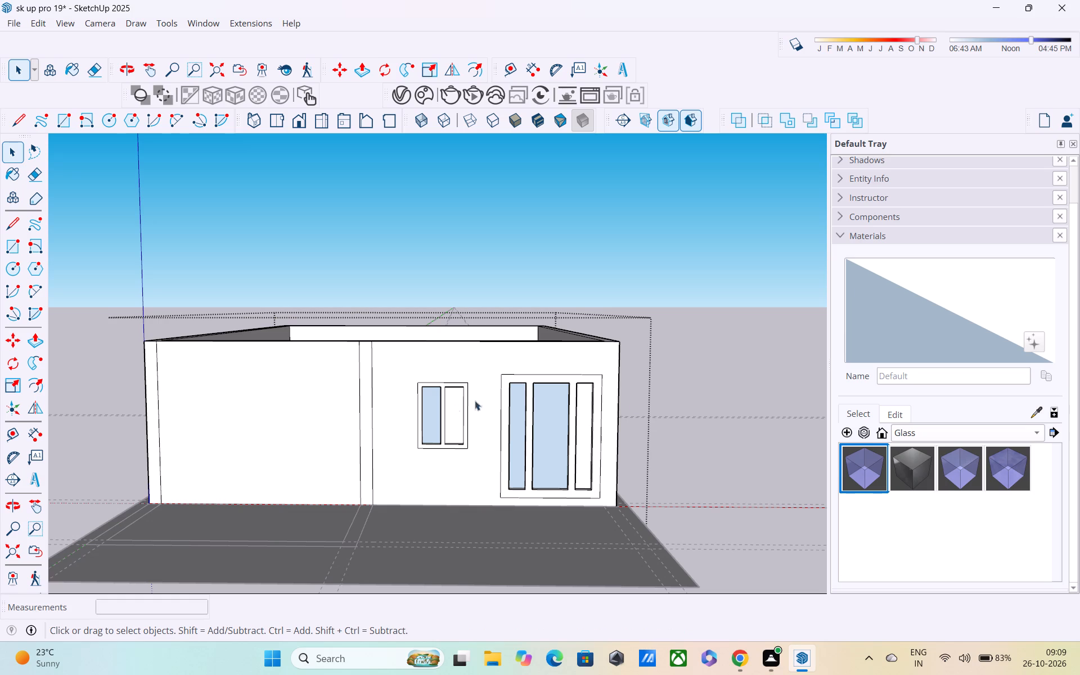
click(913, 456)
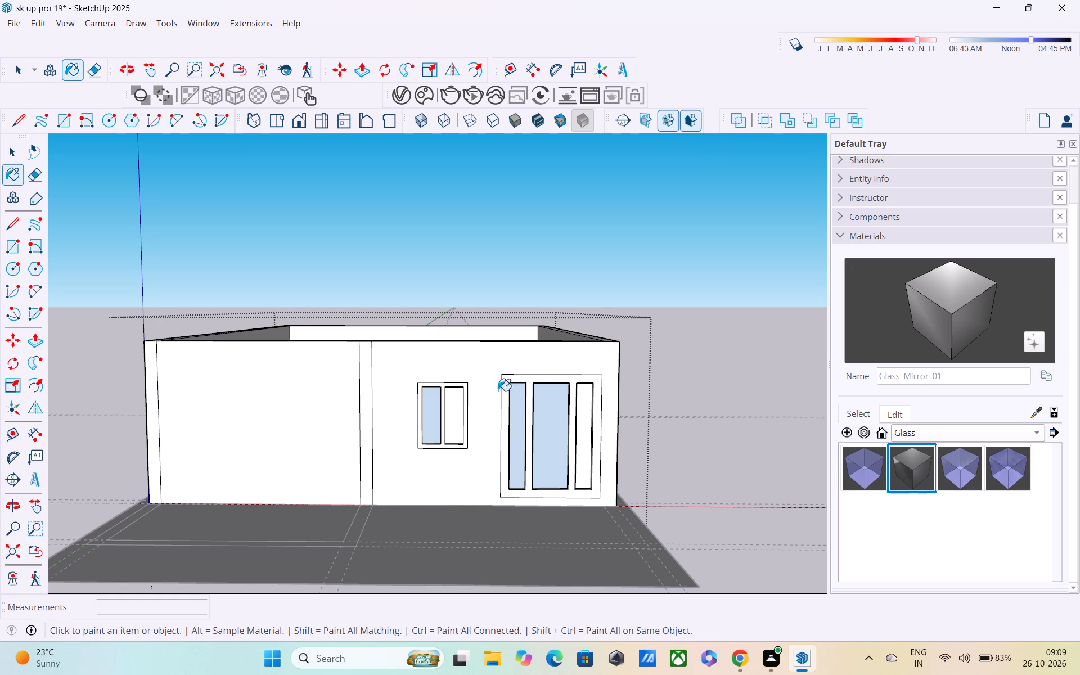
click(435, 421)
click(451, 417)
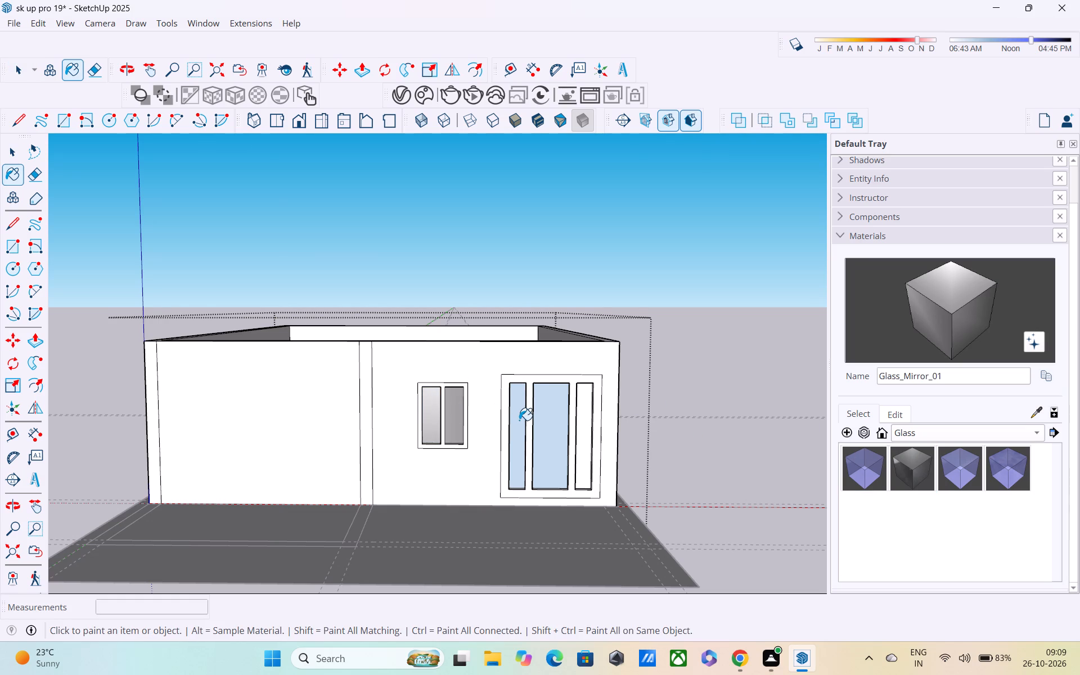
click(519, 420)
click(556, 419)
click(587, 413)
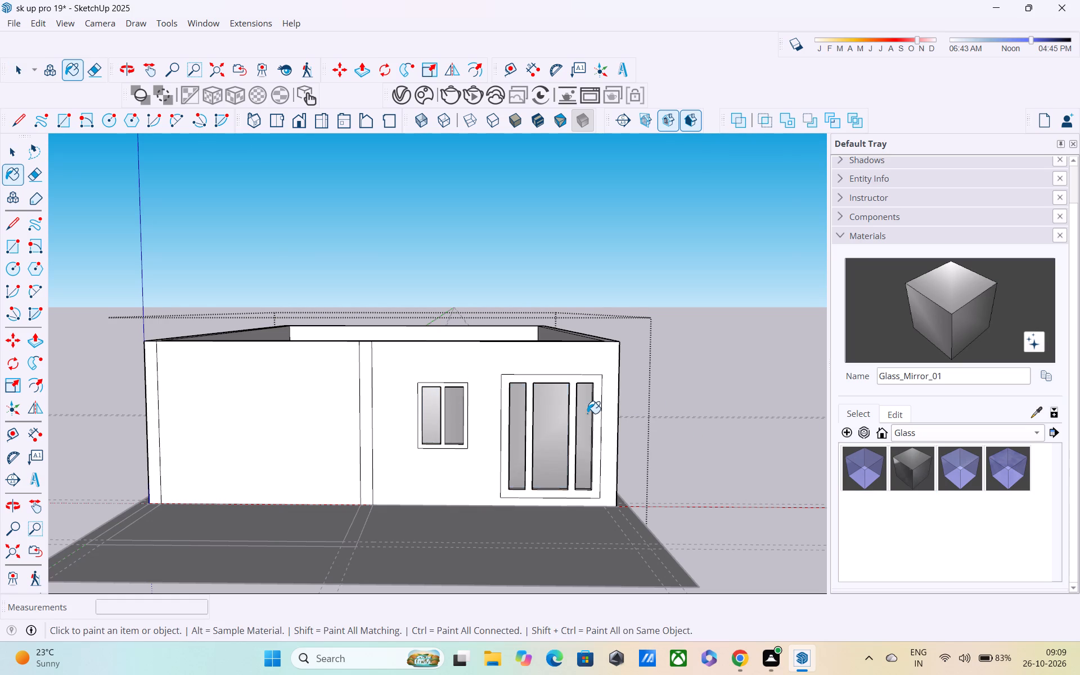
Push/Pull the door frame face 1" outward from the front wall.
middle_drag(581, 413, 375, 429)
key(space)
scroll(449, 389, up, 5)
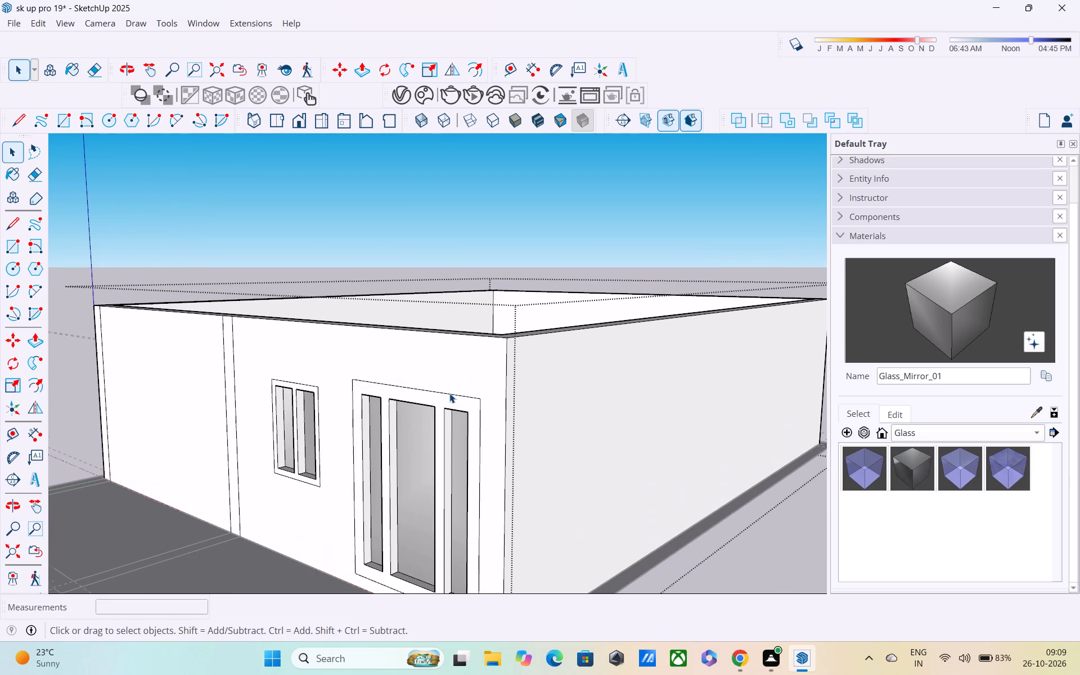
key(p)
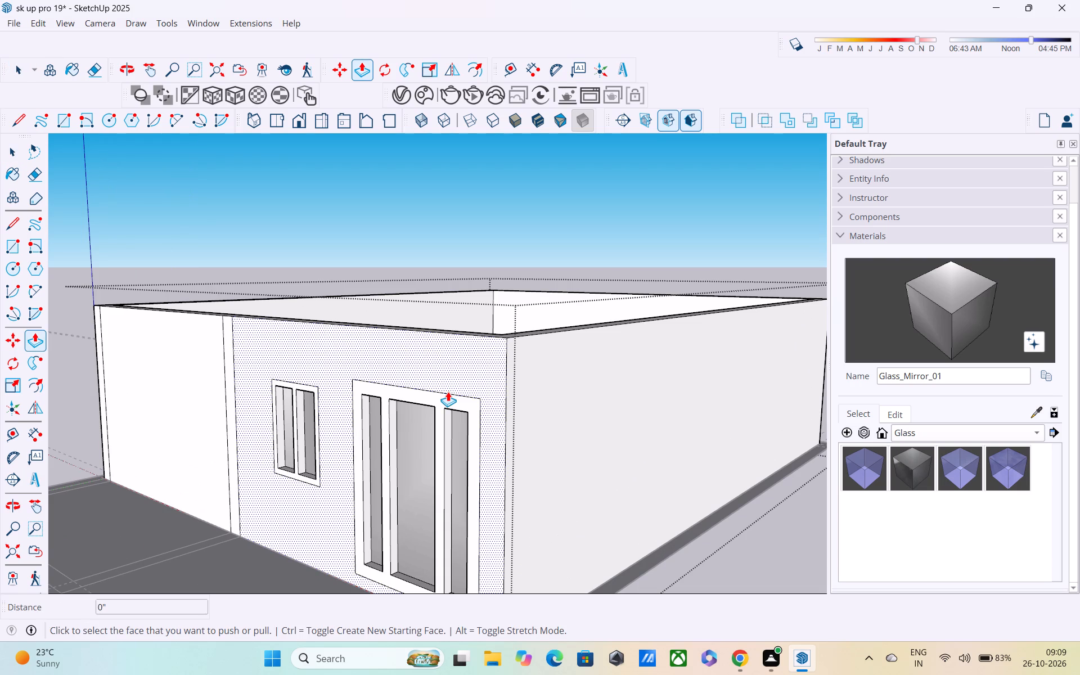
click(445, 399)
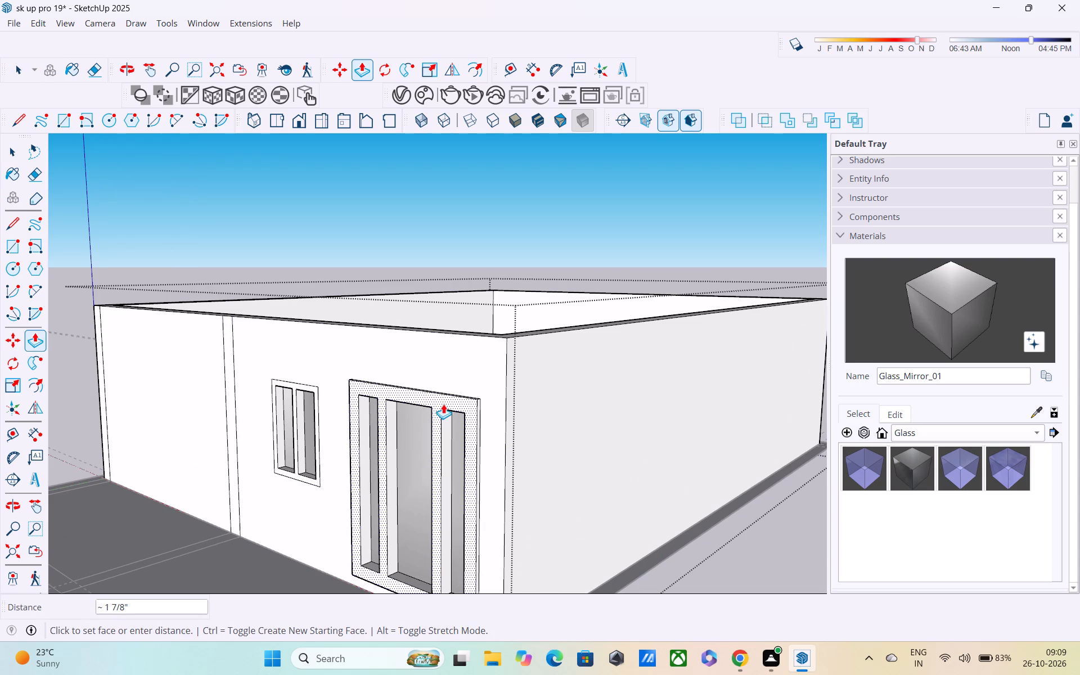
text(1")
key(Return)
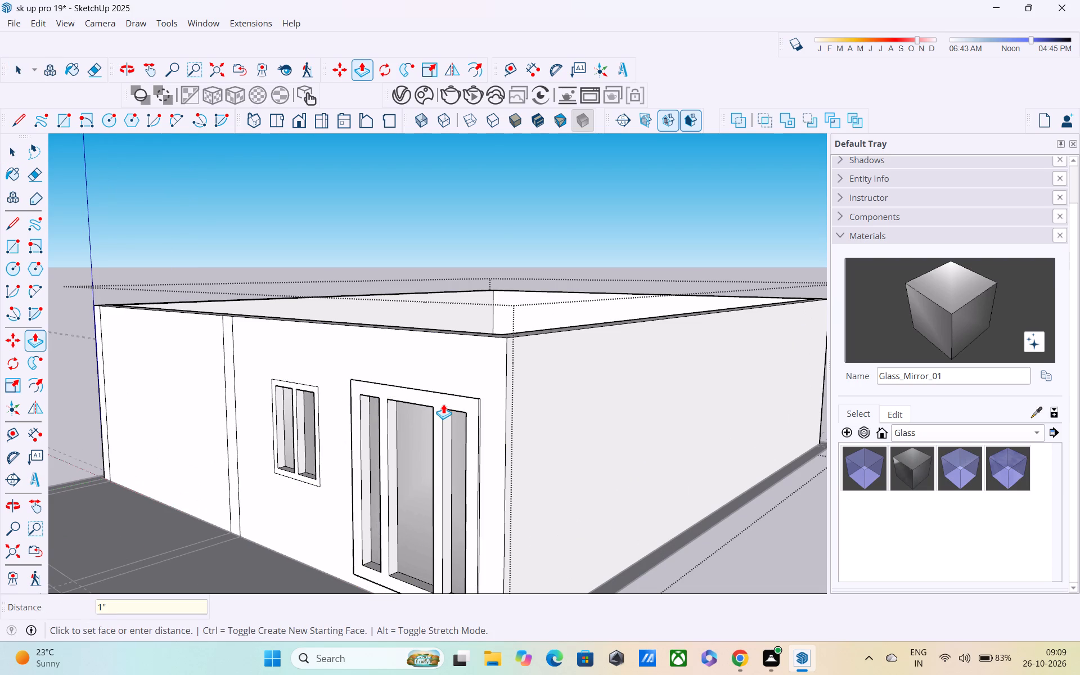
Push/Pull the window frame face 1" outward from the front wall.
scroll(287, 403, up, 5)
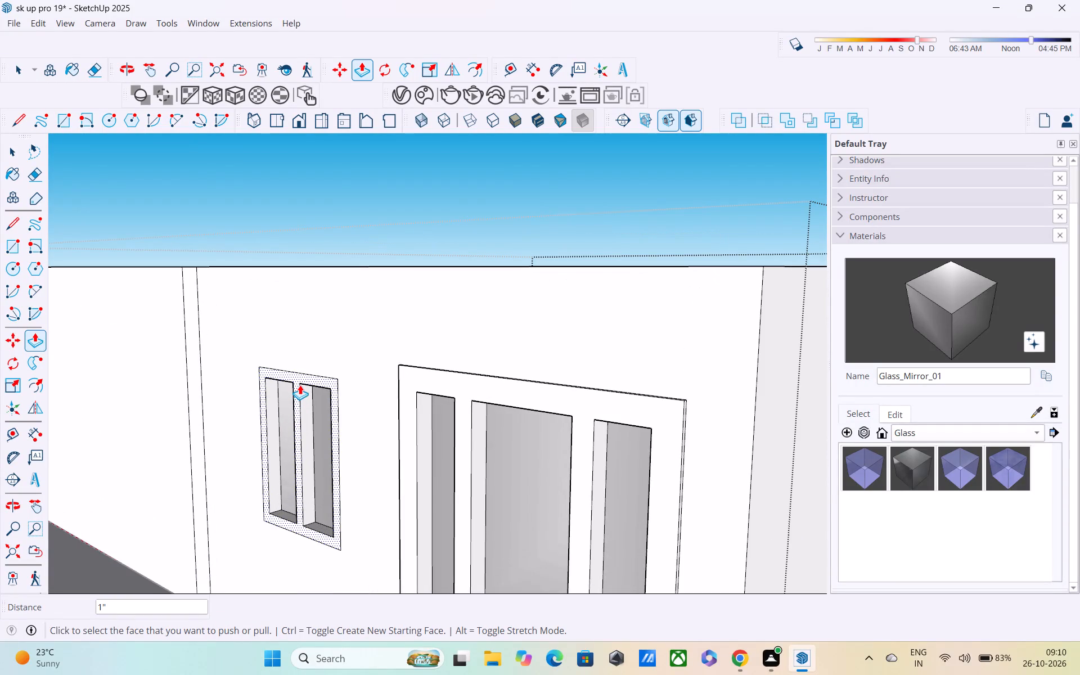
click(303, 380)
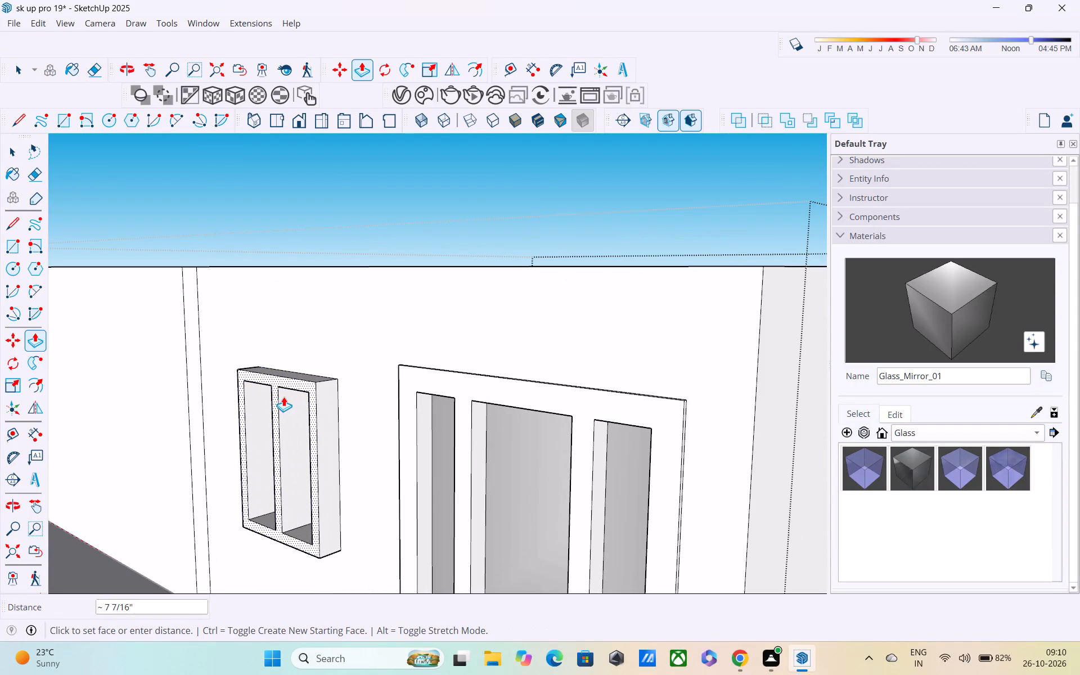
text(1")
key(Return)
middle_drag(287, 395, 289, 394)
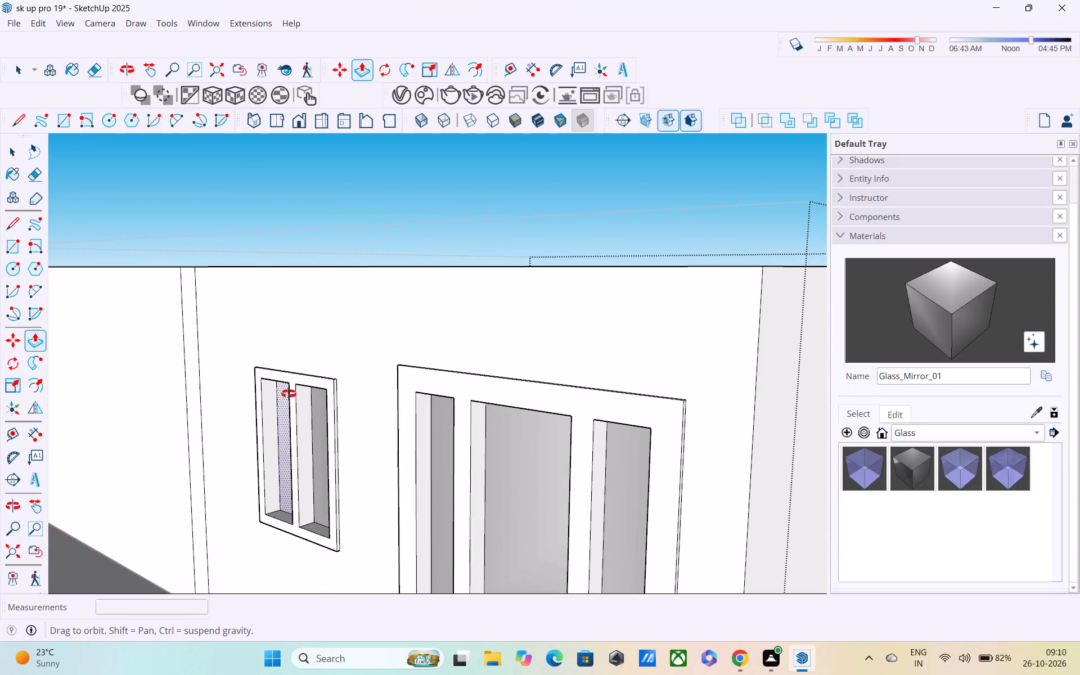
middle_drag(289, 394, 400, 337)
scroll(390, 363, down, 6)
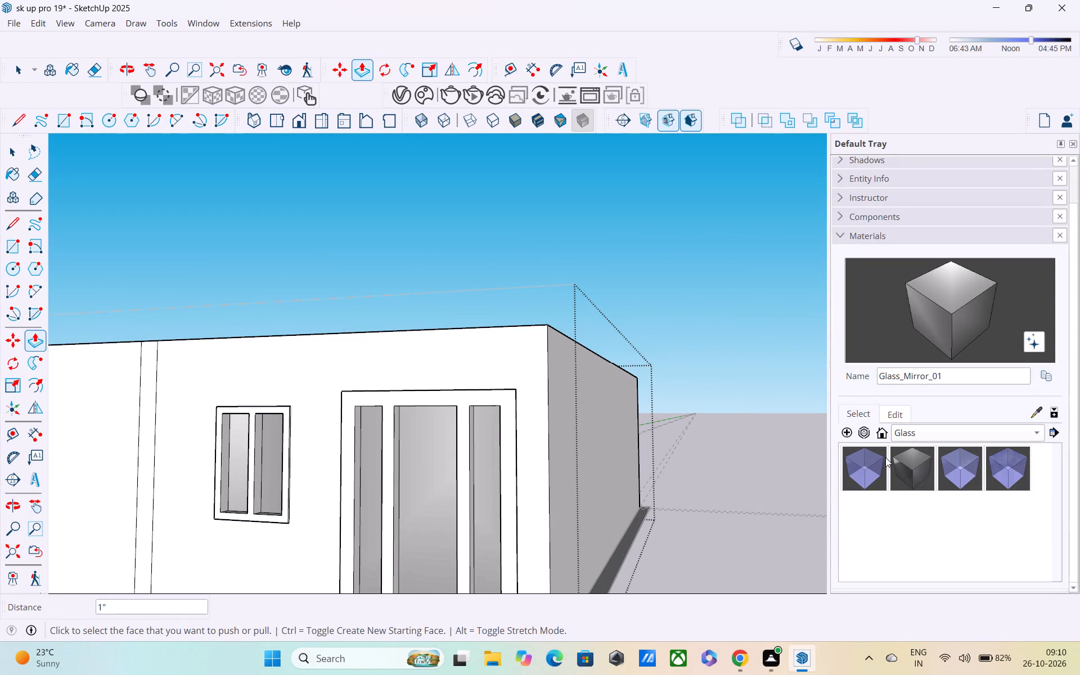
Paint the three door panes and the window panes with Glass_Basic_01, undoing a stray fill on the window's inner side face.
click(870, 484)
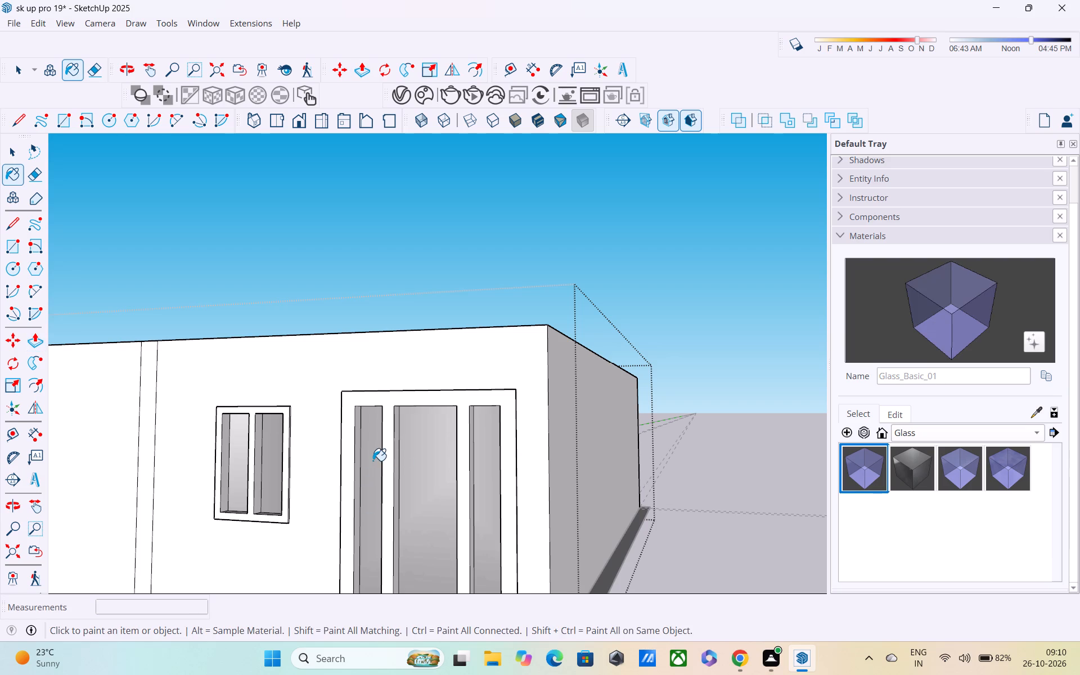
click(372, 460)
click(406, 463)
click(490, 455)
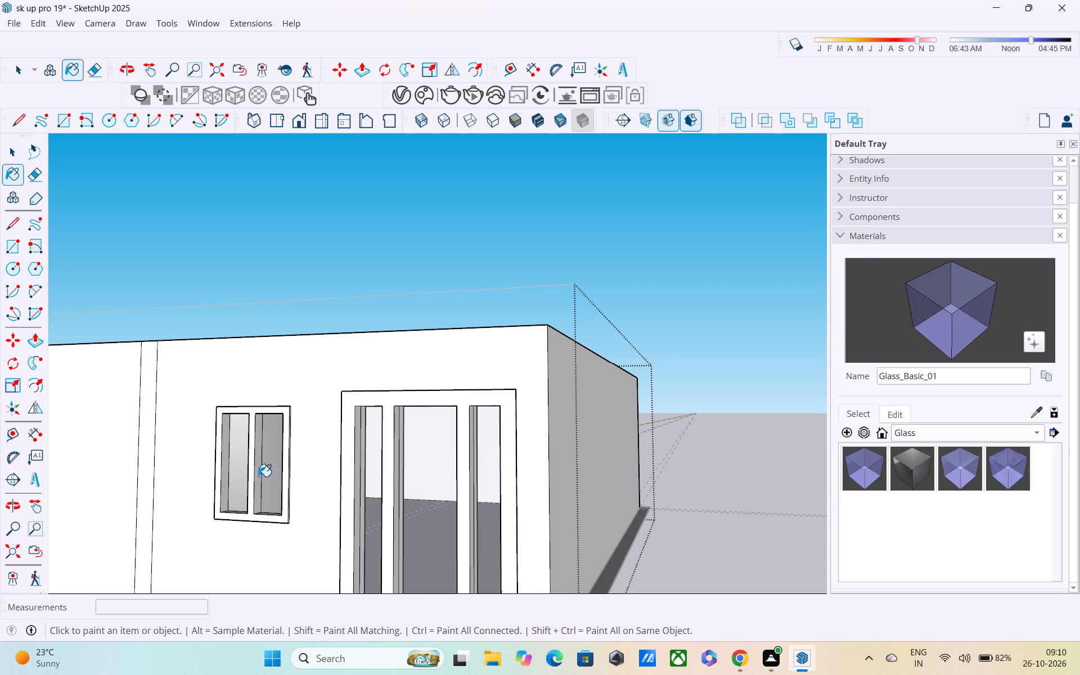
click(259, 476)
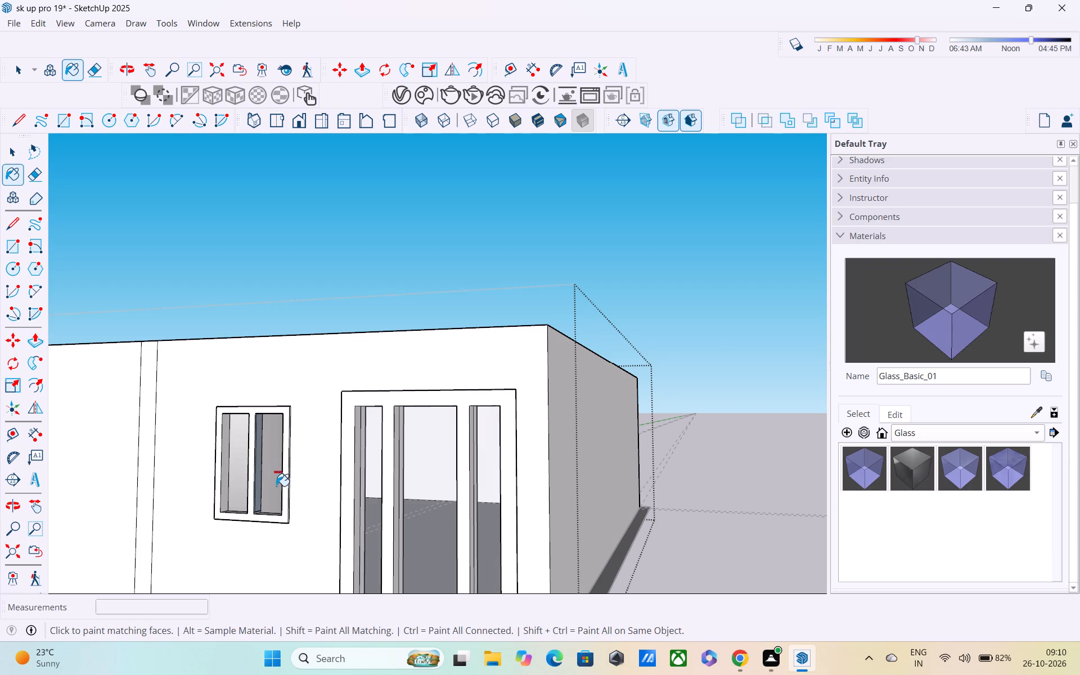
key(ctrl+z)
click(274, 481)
Repaint the matching door and window panes with Glass_Safety_01.
middle_drag(260, 488, 300, 504)
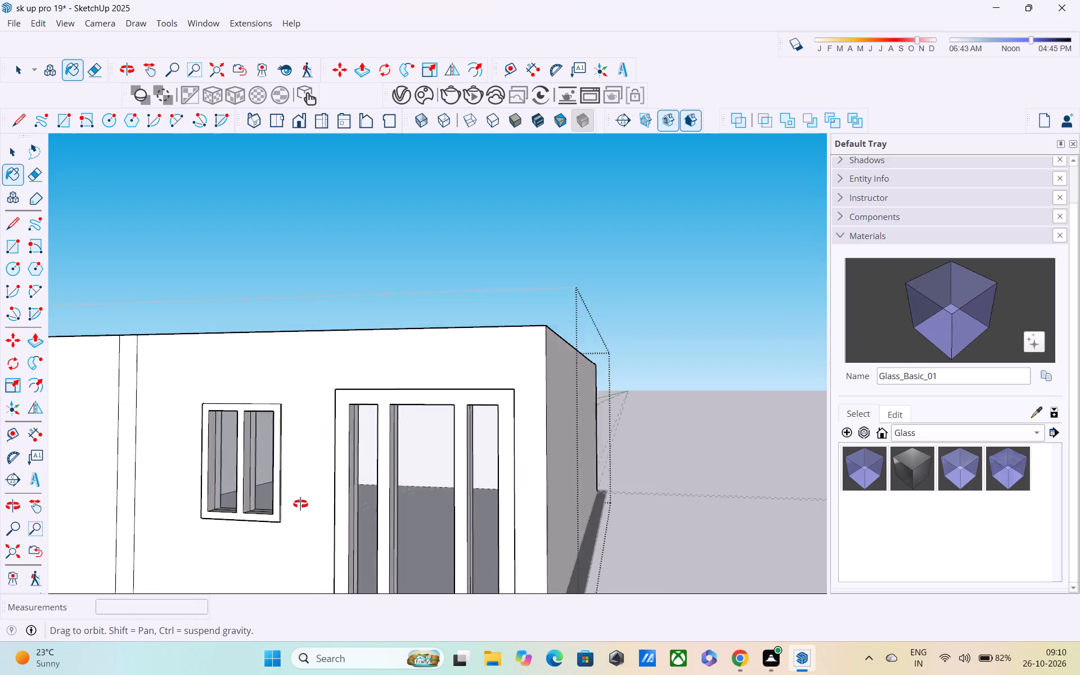
middle_drag(300, 504, 419, 492)
scroll(400, 493, down, 8)
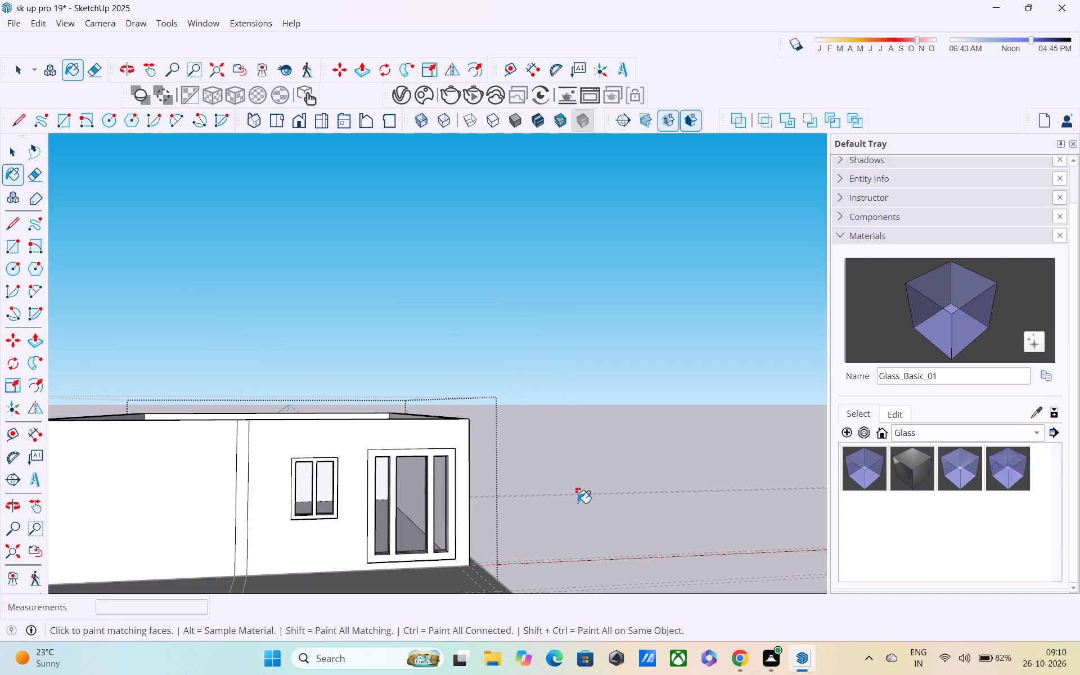
middle_drag(578, 502, 502, 544)
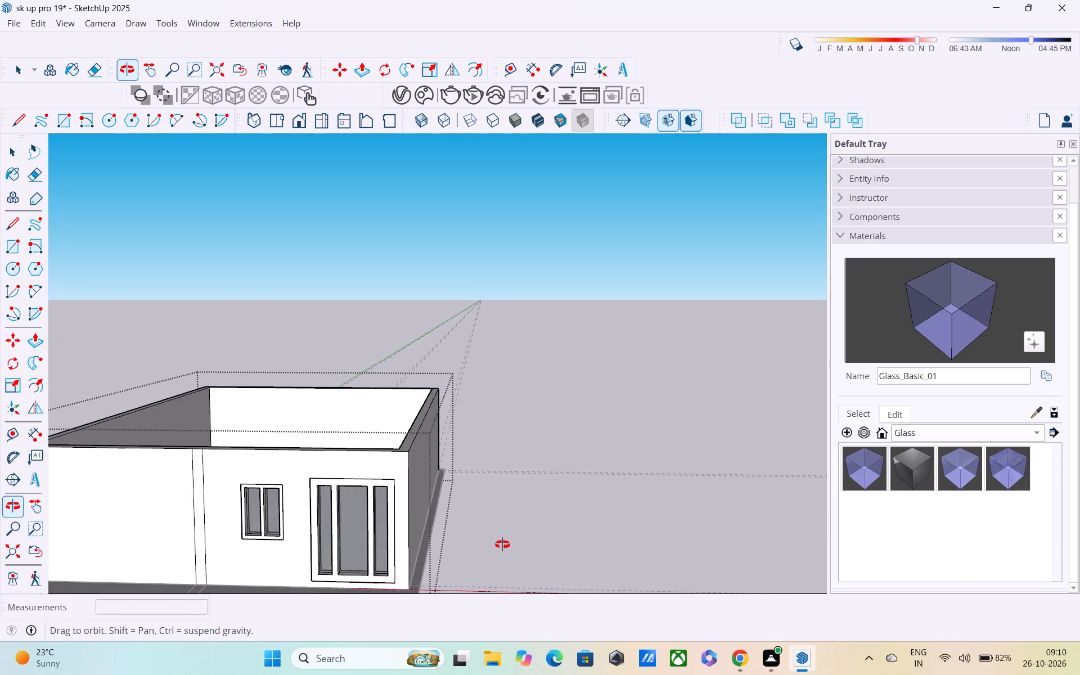
middle_drag(502, 544, 506, 534)
scroll(459, 551, down, 3)
middle_drag(455, 551, 449, 510)
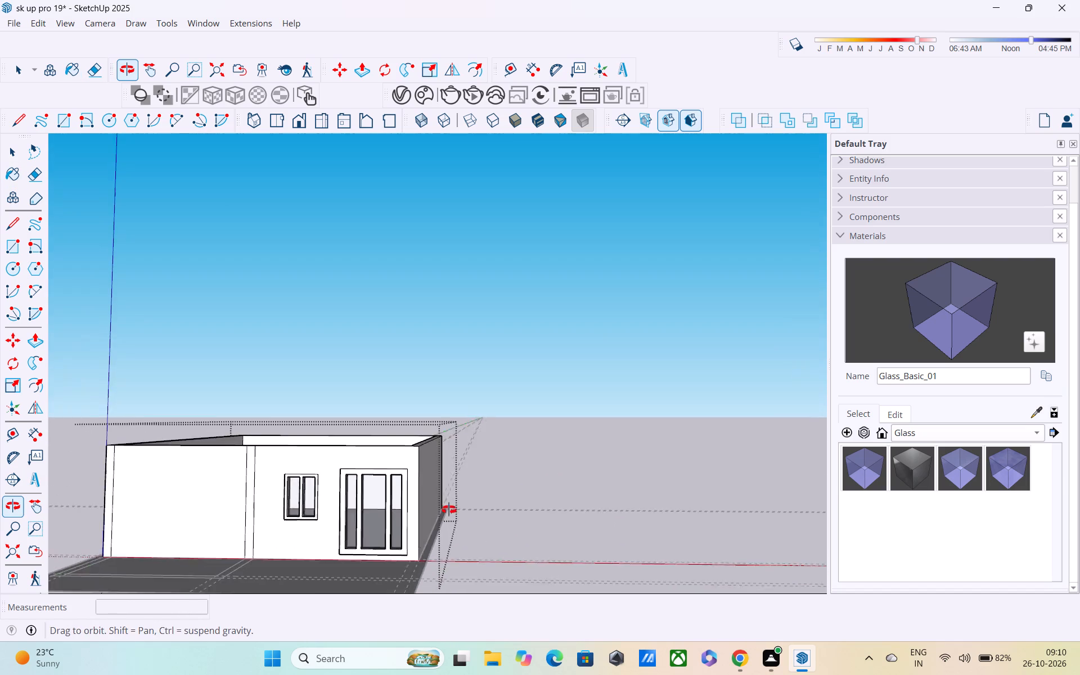
middle_drag(449, 510, 444, 503)
click(957, 466)
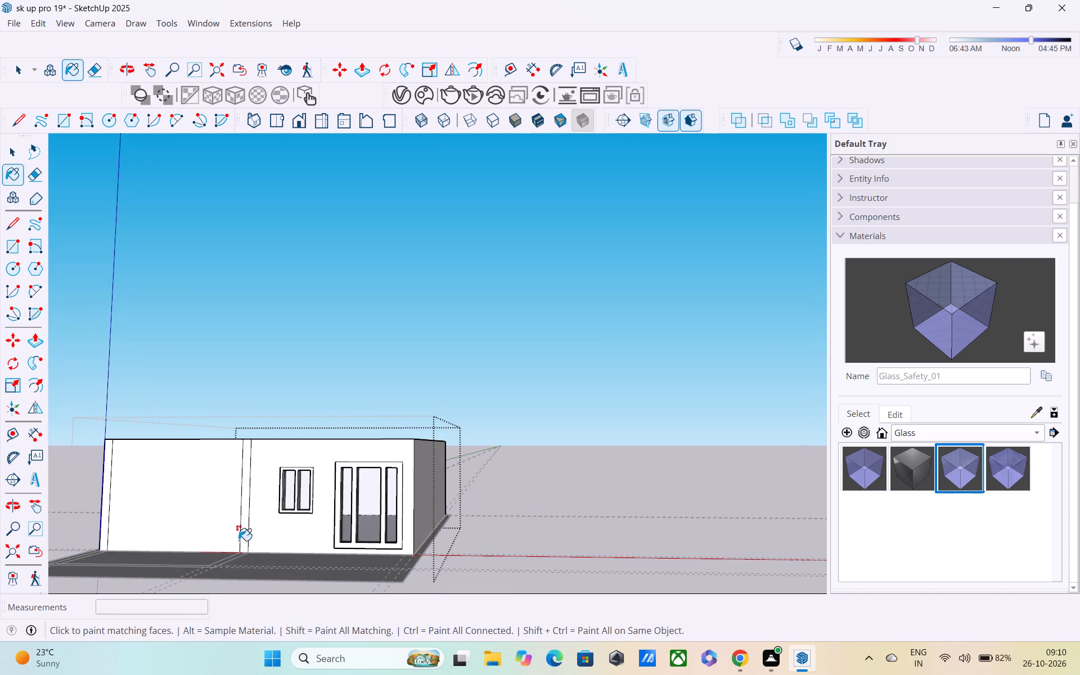
click(367, 518)
click(346, 519)
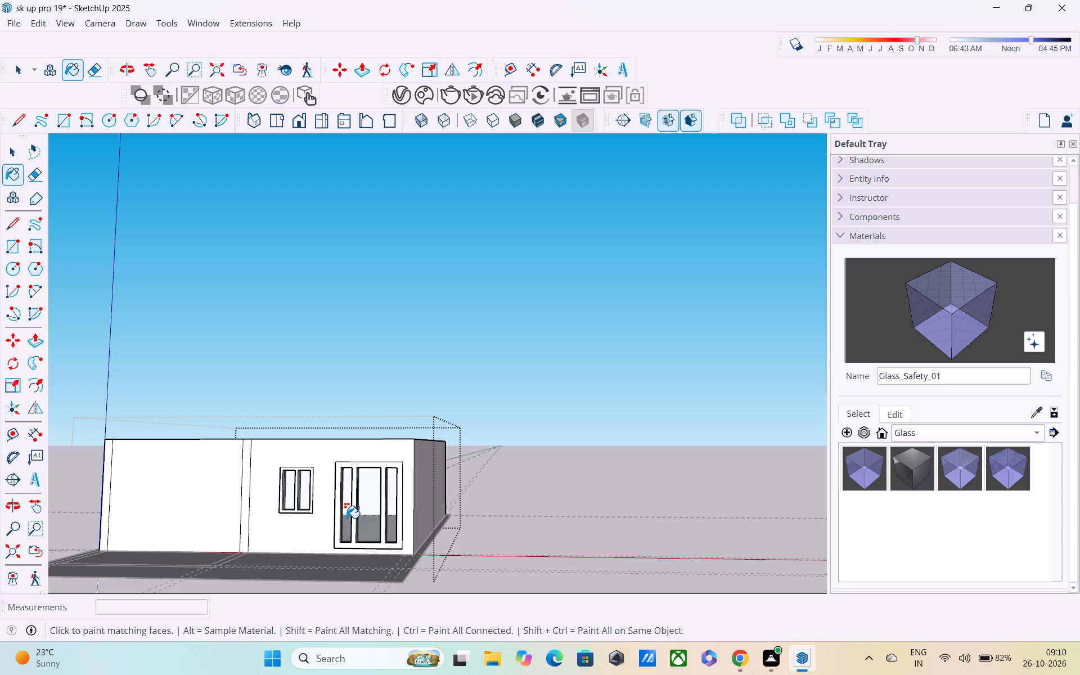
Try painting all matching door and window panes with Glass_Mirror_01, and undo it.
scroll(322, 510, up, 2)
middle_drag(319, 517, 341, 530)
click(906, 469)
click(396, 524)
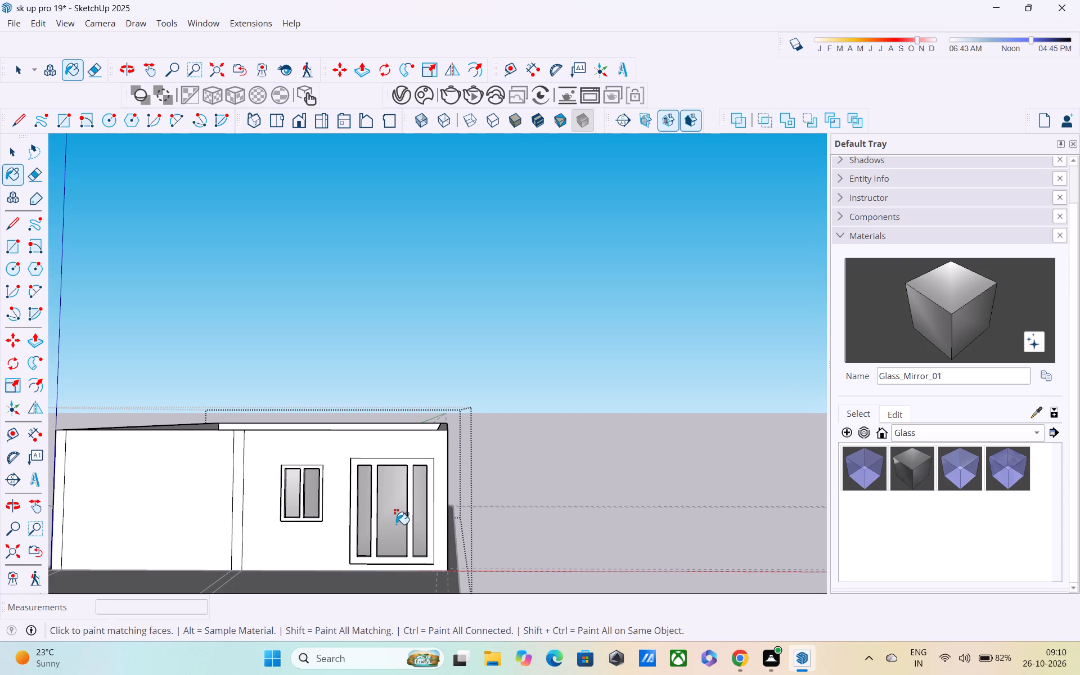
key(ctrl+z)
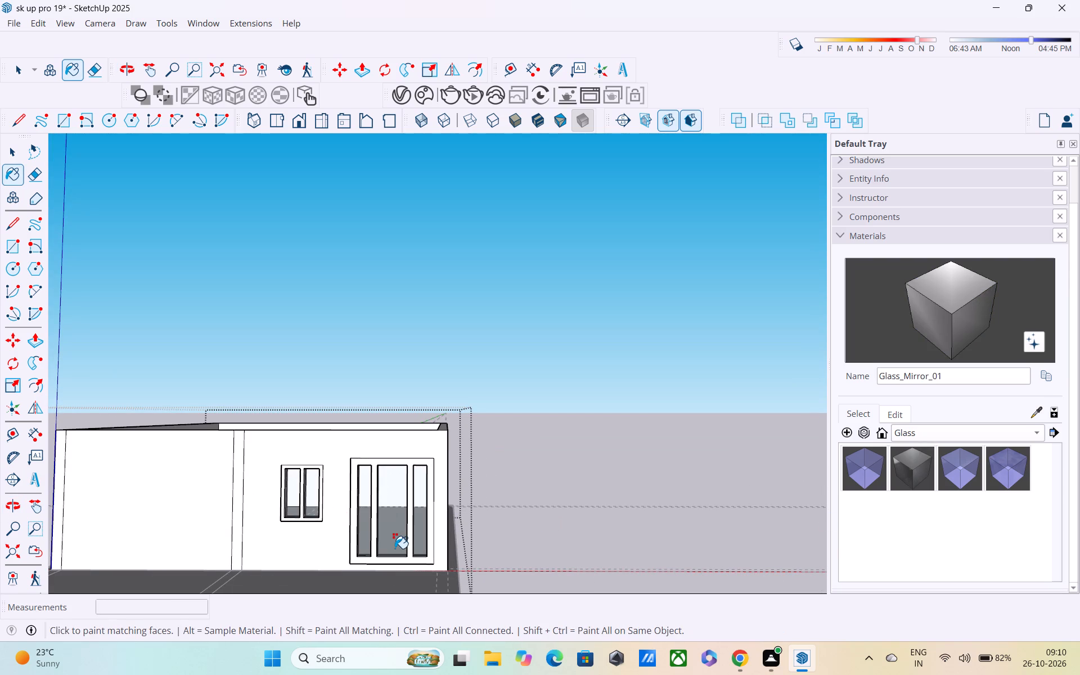
Paint only the three door panes individually with Glass_Mirror_01, and close the wall group.
key(space)
click(917, 467)
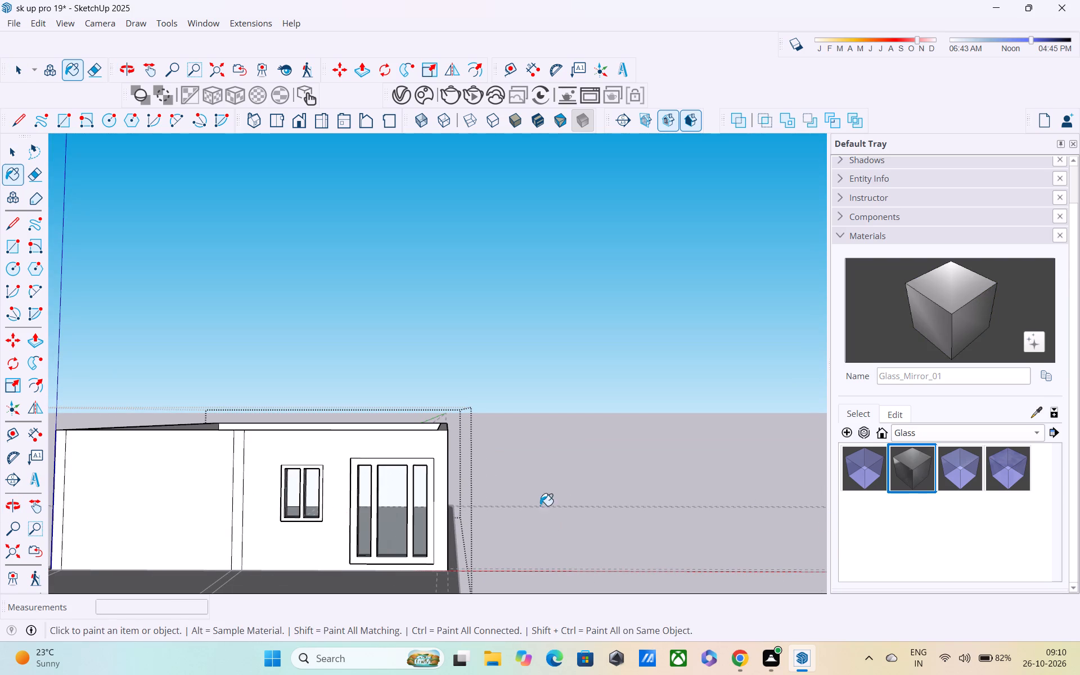
click(386, 510)
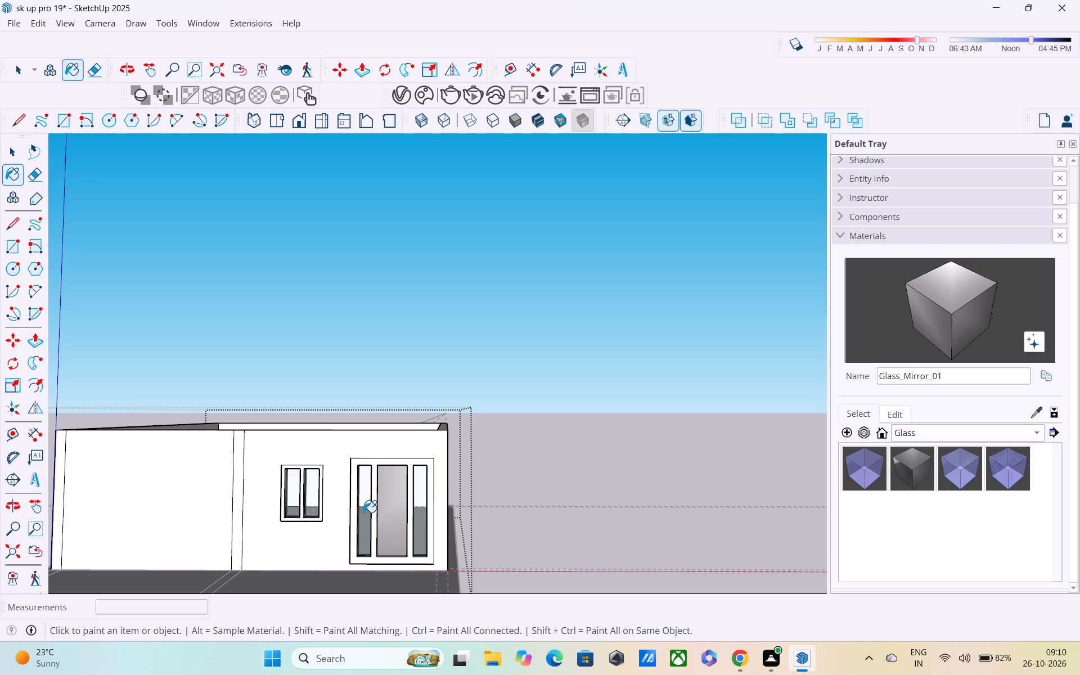
click(363, 512)
click(418, 512)
middle_drag(422, 527, 371, 562)
key(space)
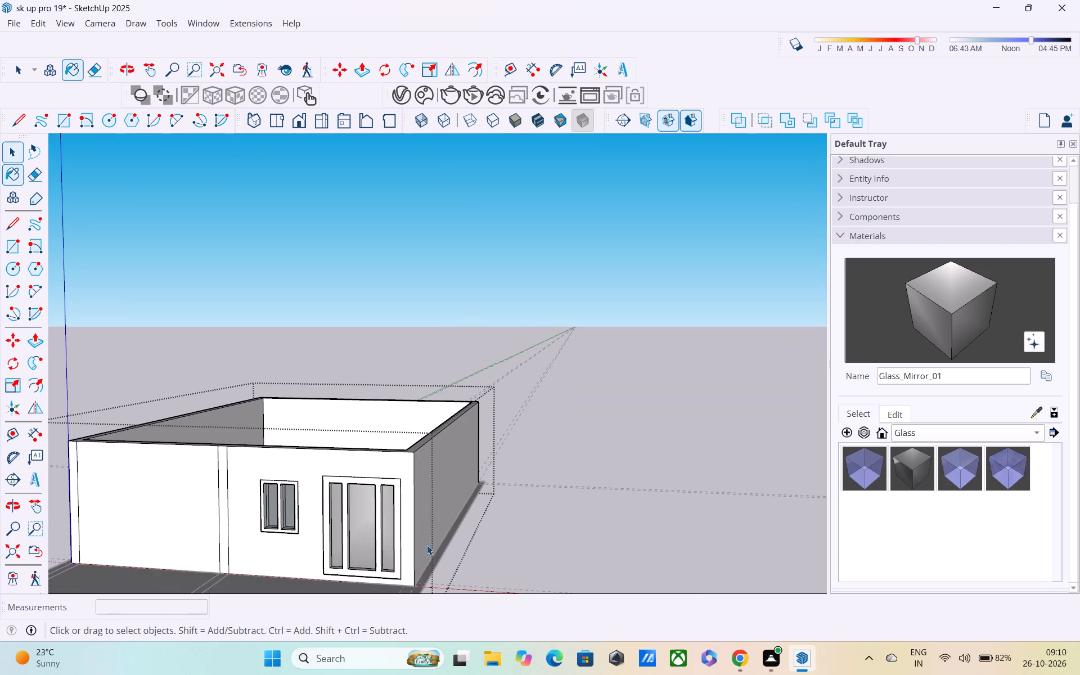
click(575, 494)
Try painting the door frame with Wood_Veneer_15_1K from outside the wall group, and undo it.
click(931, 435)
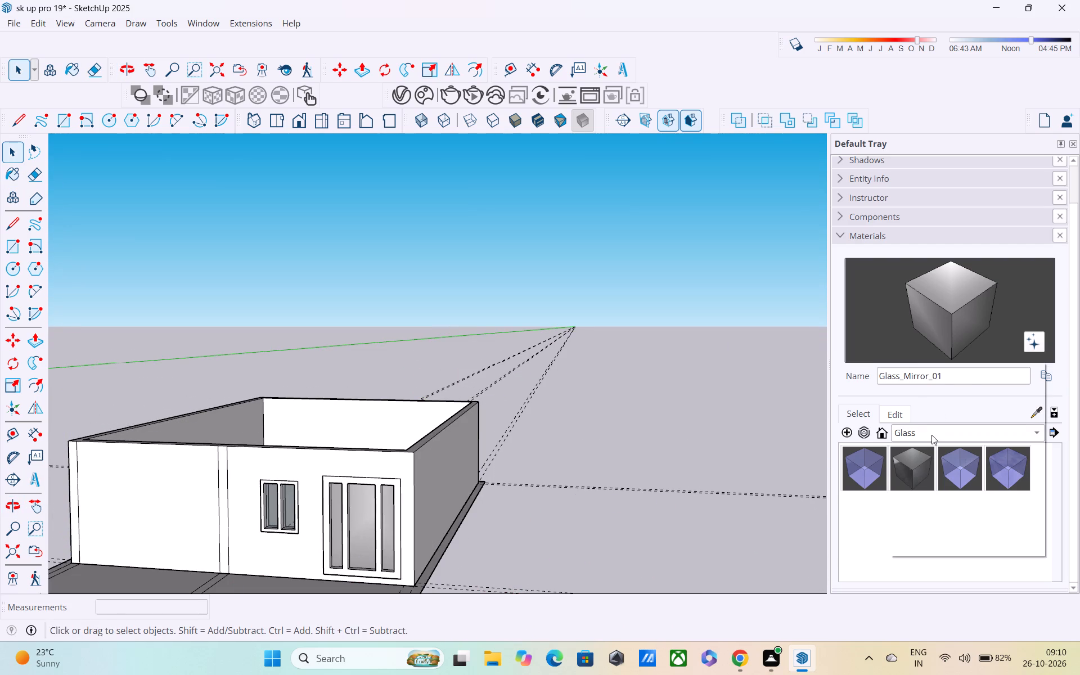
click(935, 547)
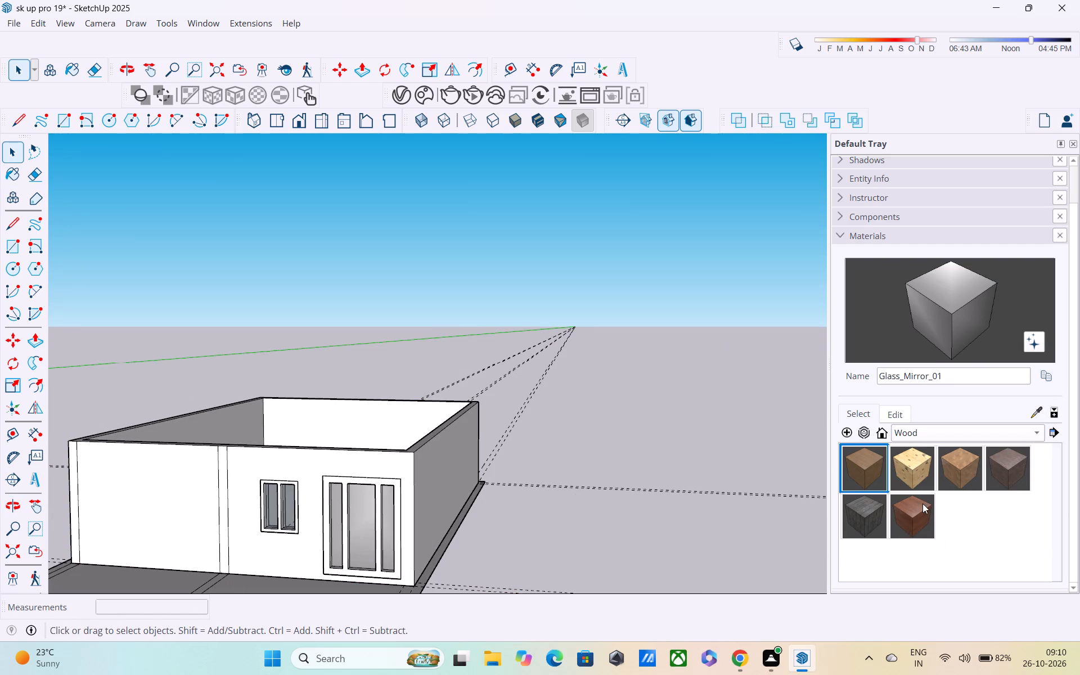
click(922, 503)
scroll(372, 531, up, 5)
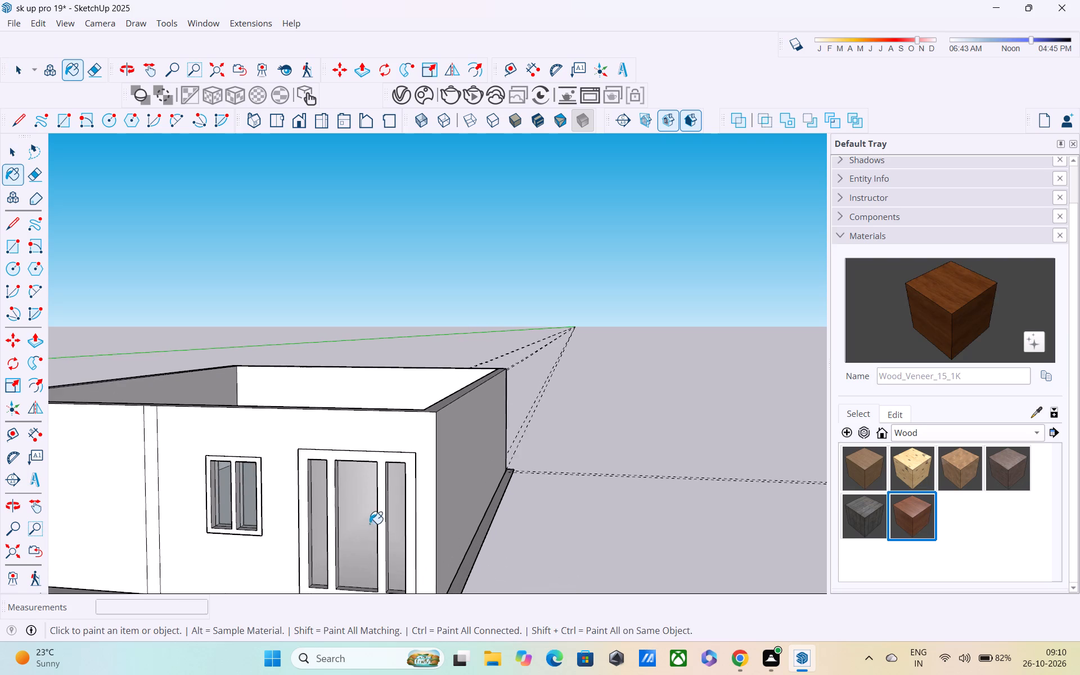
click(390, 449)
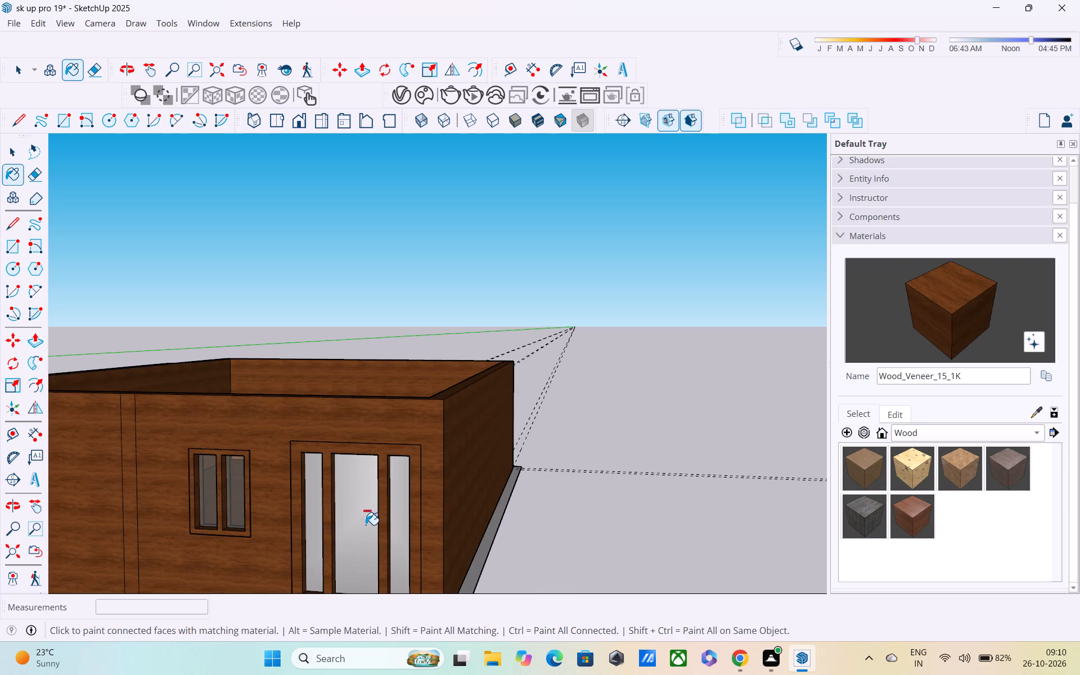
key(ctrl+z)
Open the wall group and paint the door frame's front face with Wood_Veneer_15_1K.
key(space)
double_click(412, 440)
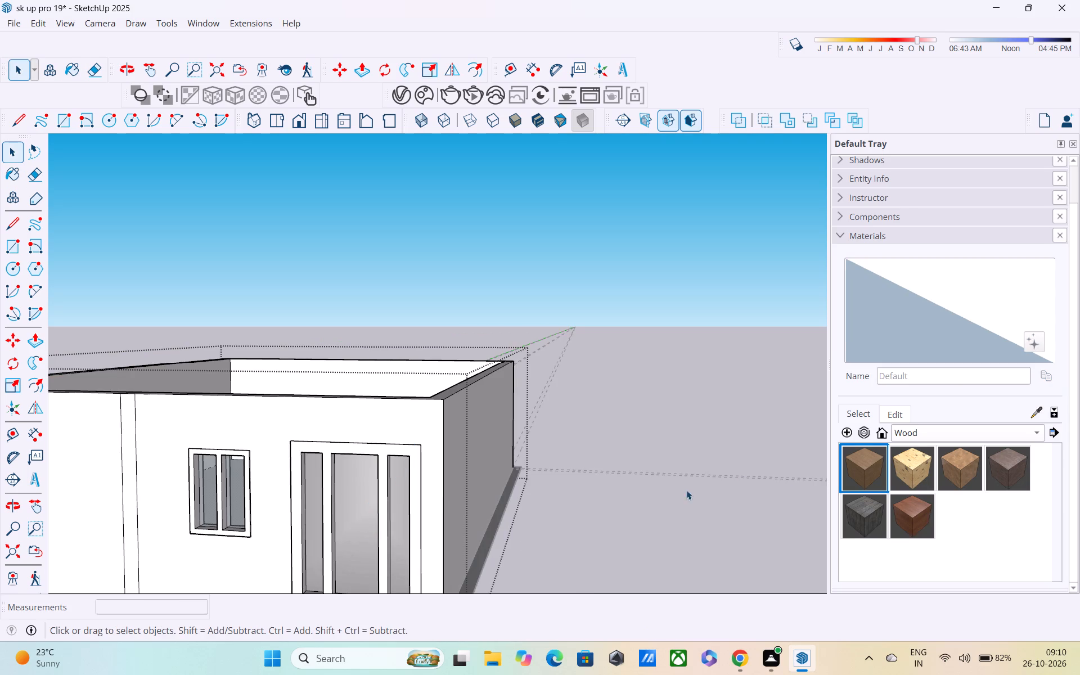
click(909, 508)
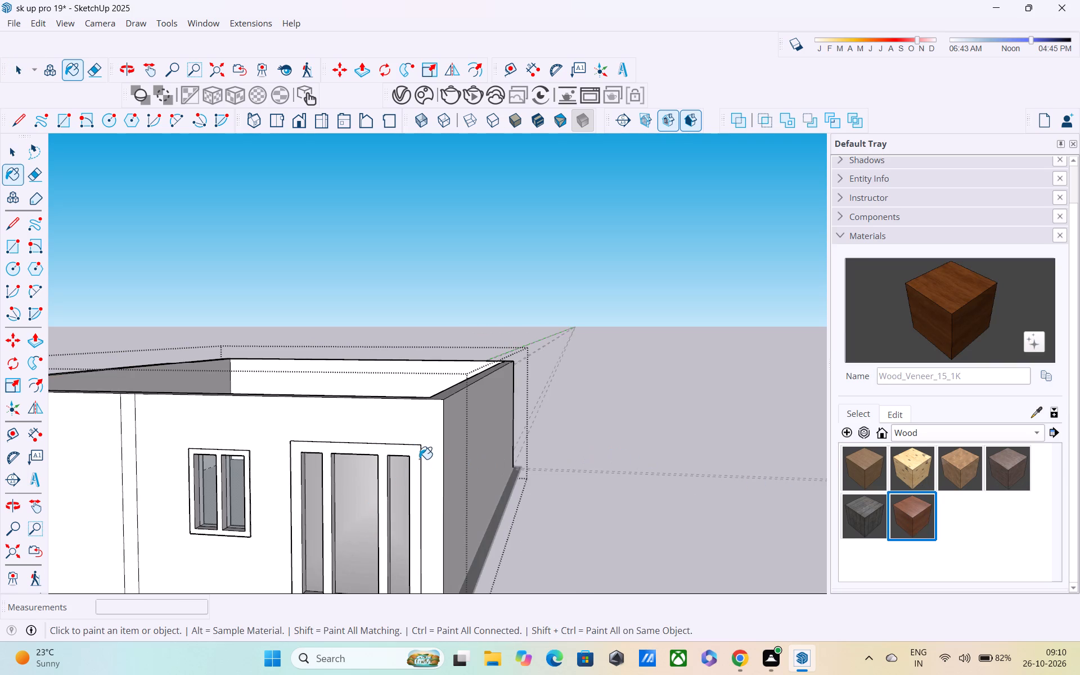
click(413, 455)
Paint the inner side faces of the three door openings, on both sides, with Wood_Veneer_15_1K.
middle_drag(385, 487, 453, 490)
scroll(362, 496, down, 1)
scroll(355, 494, up, 3)
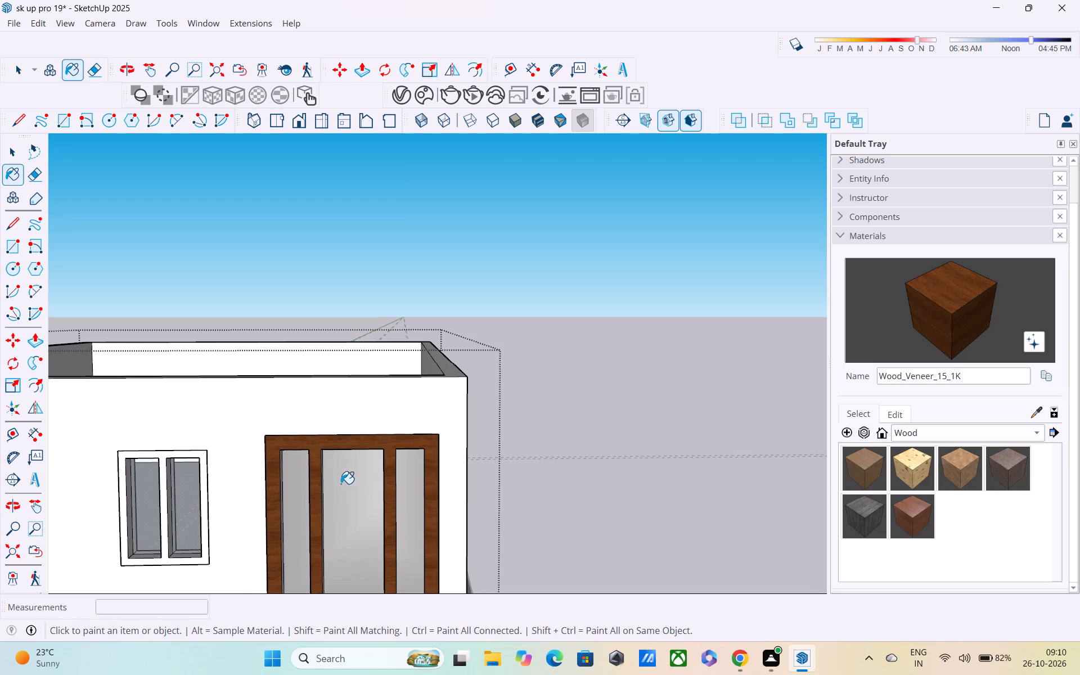
scroll(251, 541, down, 2)
middle_drag(250, 541, 67, 526)
scroll(373, 568, up, 3)
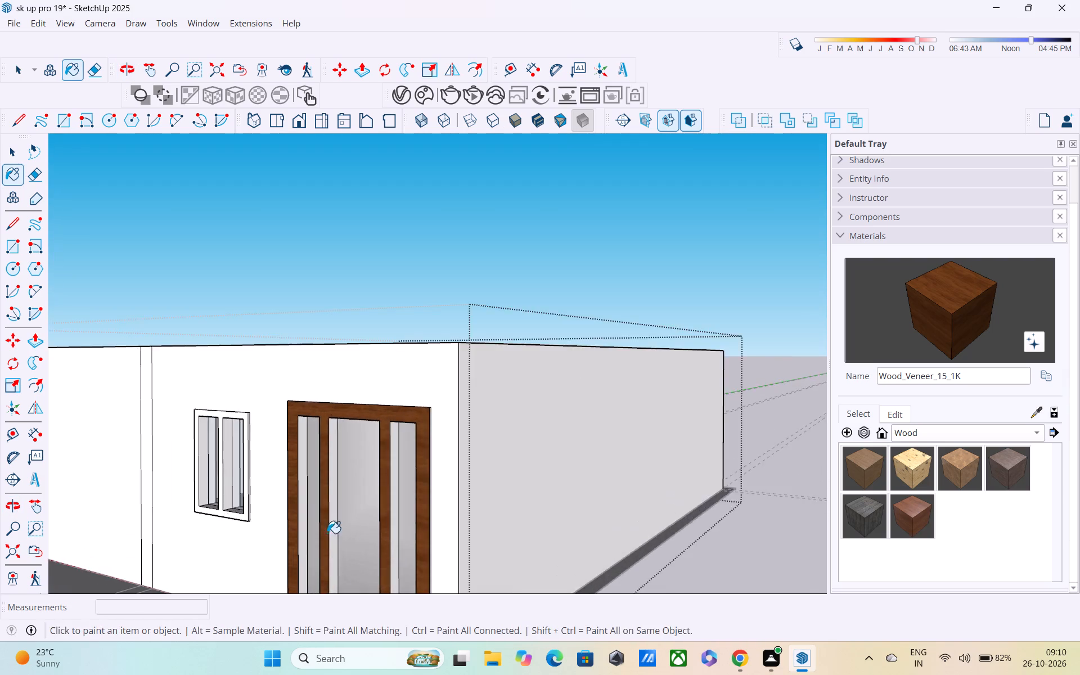
middle_drag(326, 522, 293, 484)
scroll(293, 484, up, 2)
click(293, 476)
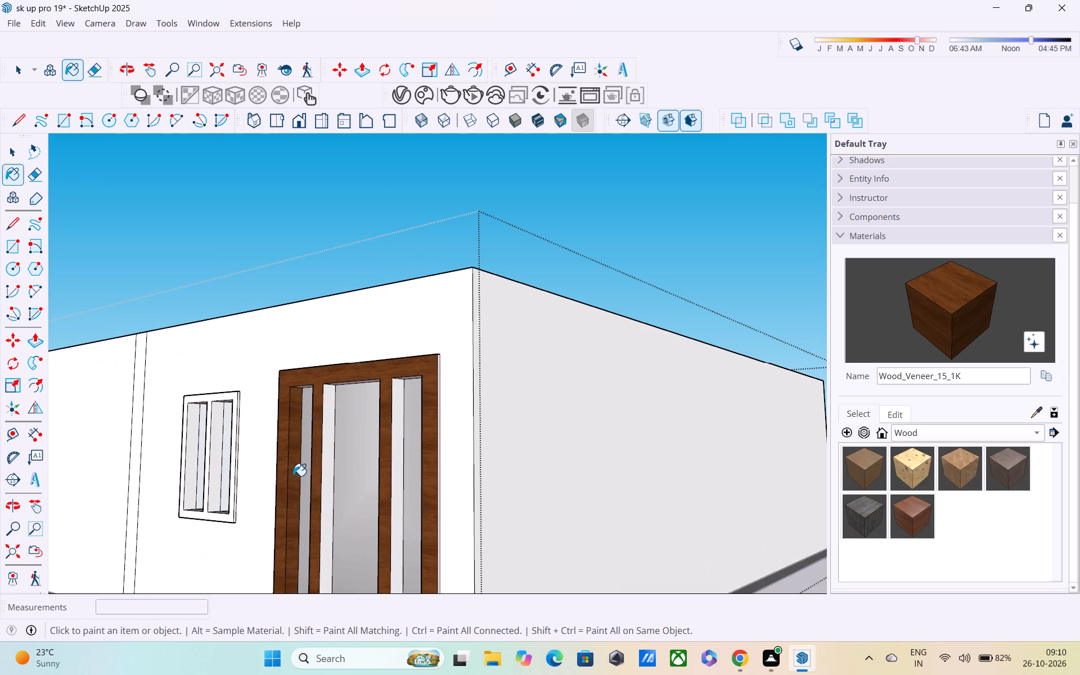
click(330, 487)
click(398, 491)
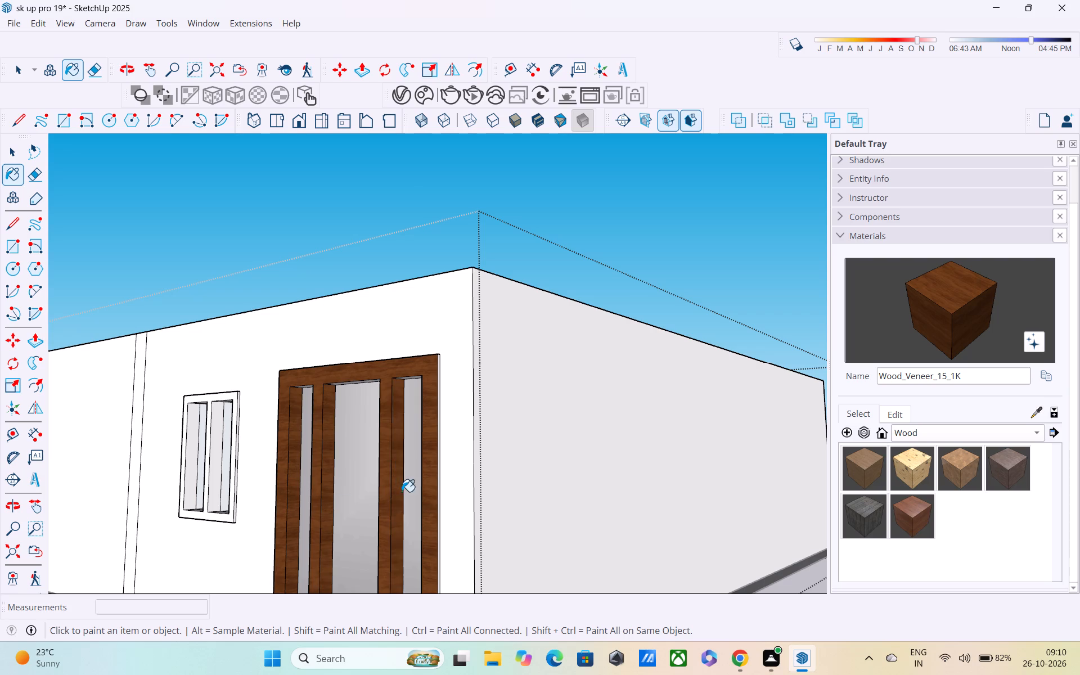
middle_drag(414, 502, 917, 525)
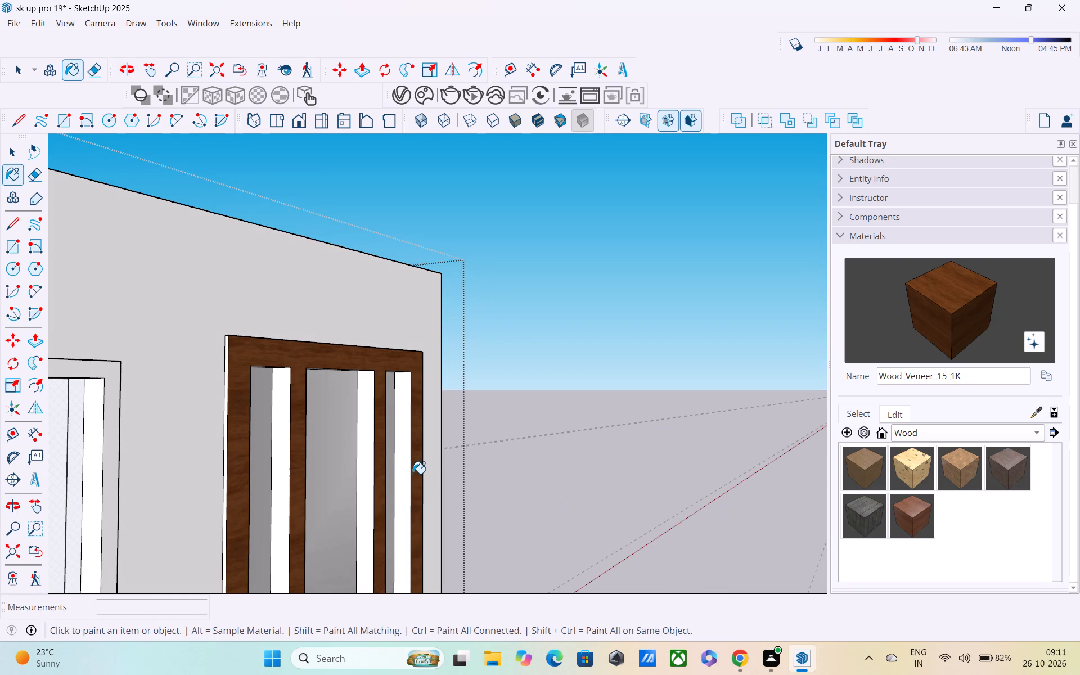
click(412, 474)
click(406, 470)
click(372, 467)
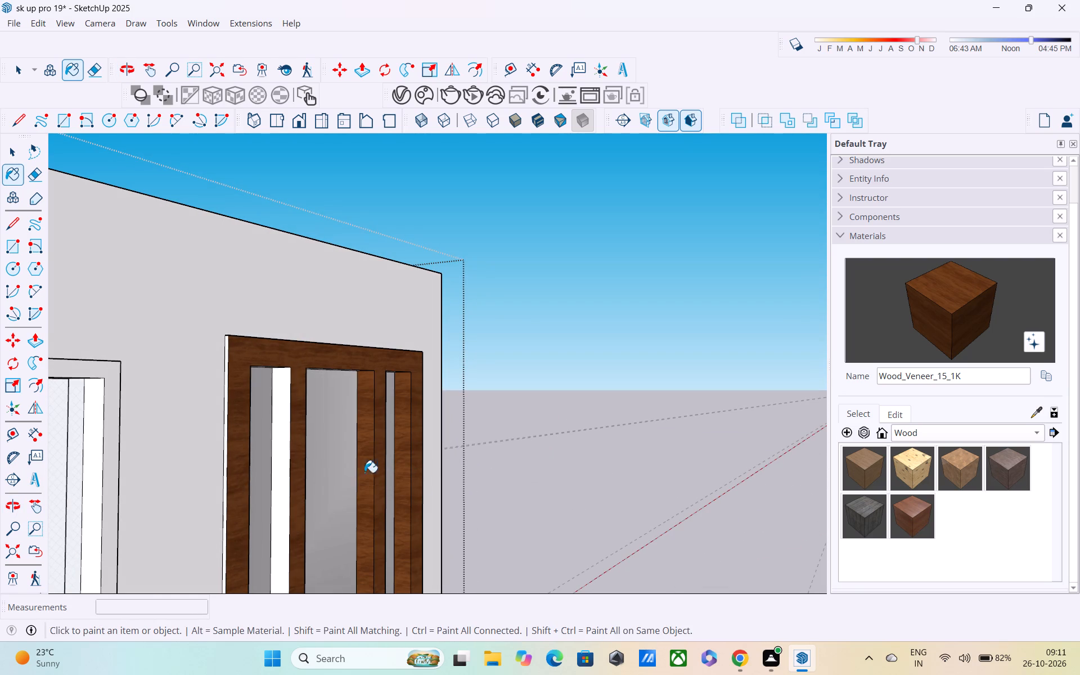
click(286, 451)
Paint the top inner faces of the three door openings with Wood_Veneer_15_1K.
middle_drag(289, 469, 74, 315)
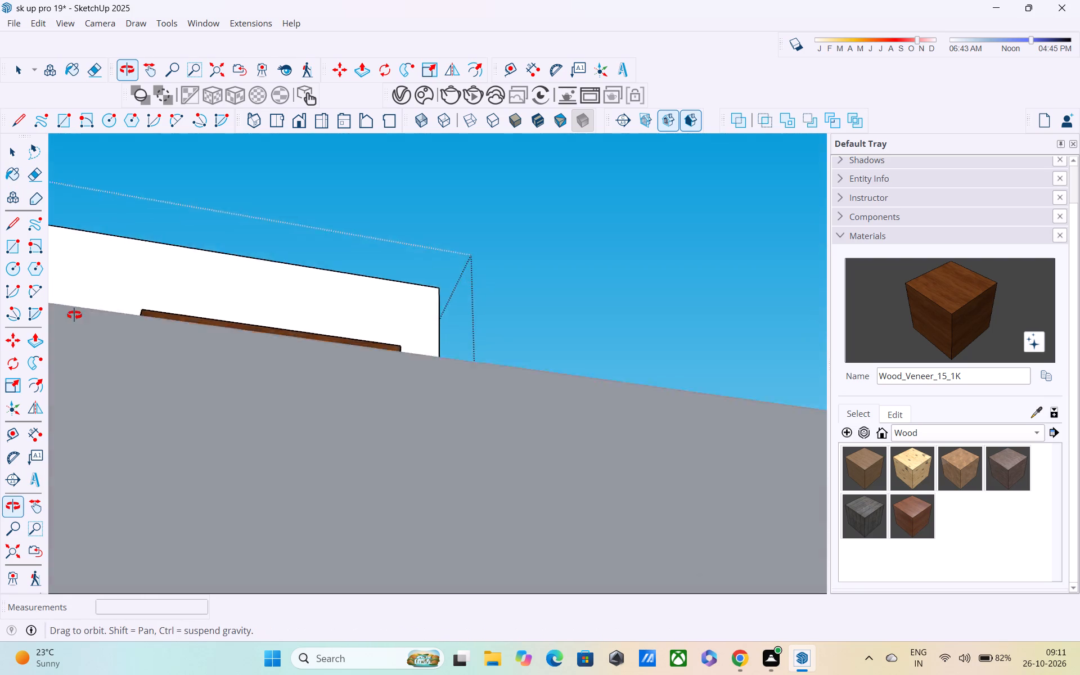
middle_drag(74, 315, 116, 385)
scroll(192, 380, up, 2)
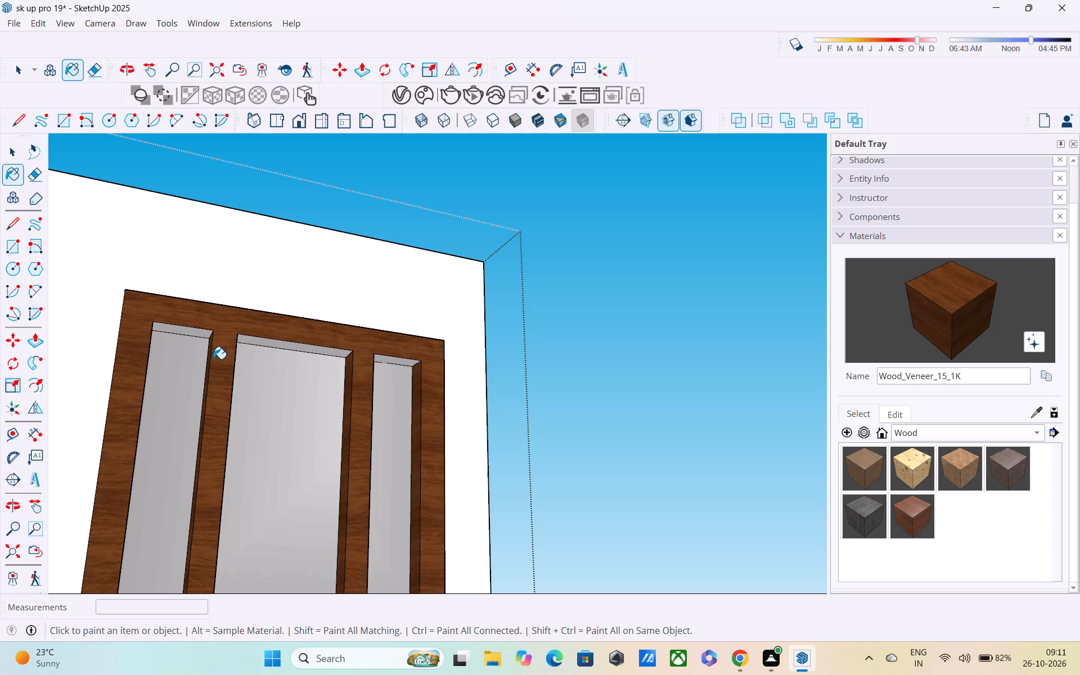
scroll(224, 359, up, 1)
middle_drag(210, 357, 184, 283)
click(170, 296)
click(292, 319)
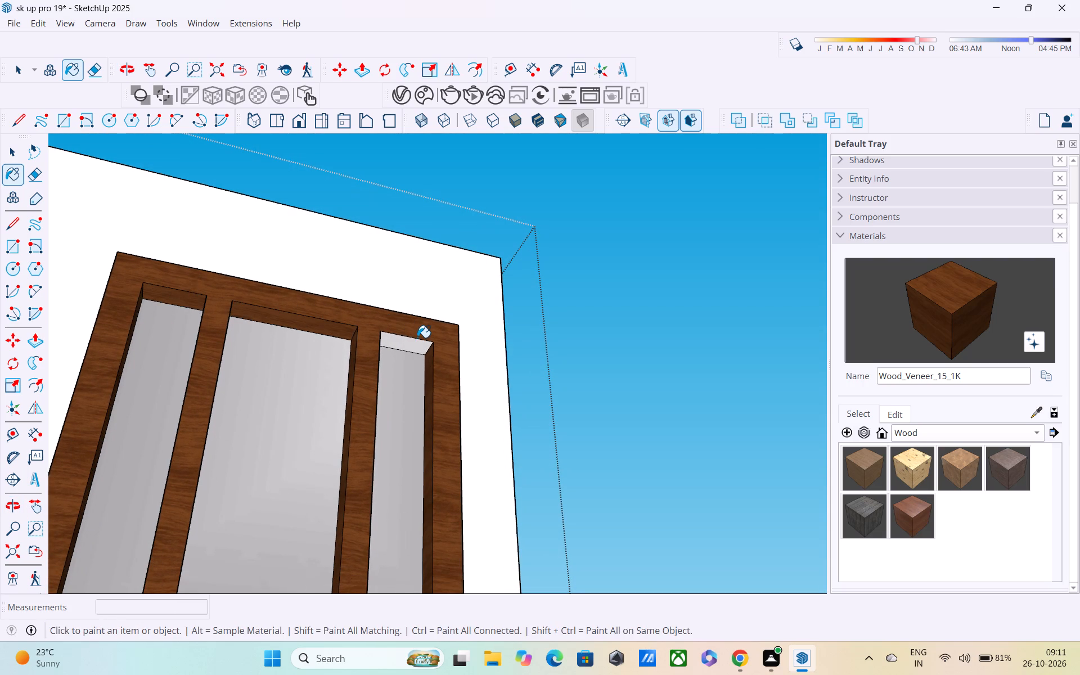
click(417, 344)
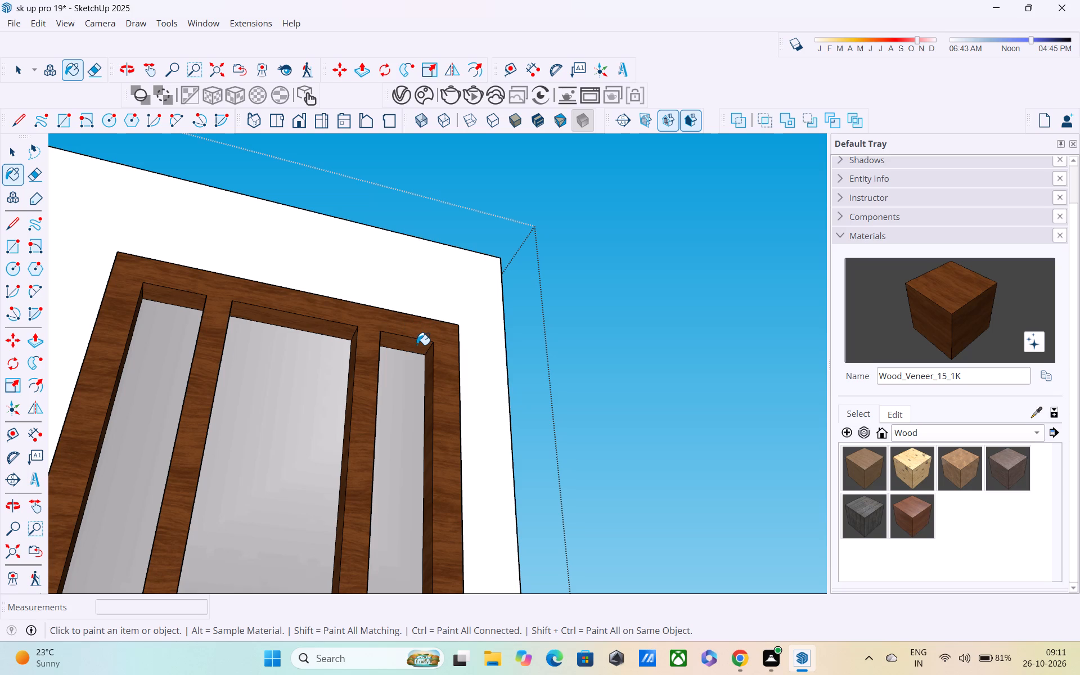
Paint the bottom inner faces of the three door openings with Wood_Veneer_15_1K.
shift+middle_drag(423, 348, 413, 397)
scroll(413, 397, up, 1)
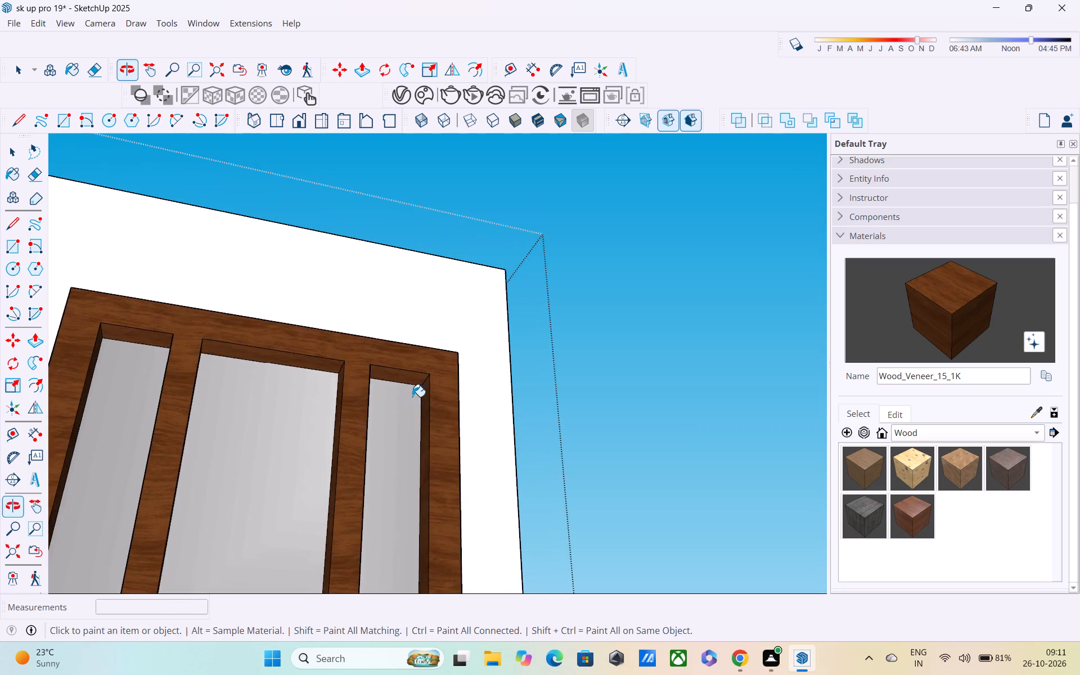
scroll(412, 397, down, 4)
shift+middle_drag(404, 412, 372, 417)
scroll(370, 398, down, 1)
middle_drag(368, 405, 286, 595)
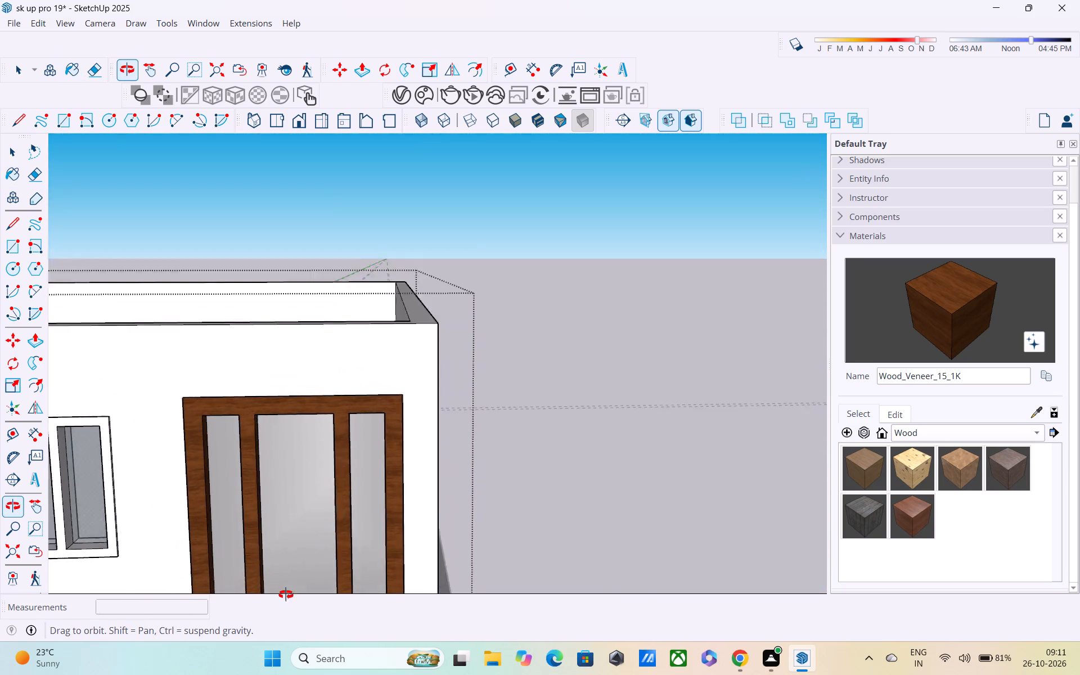
middle_drag(286, 595, 289, 425)
middle_drag(298, 440, 272, 517)
scroll(271, 444, up, 4)
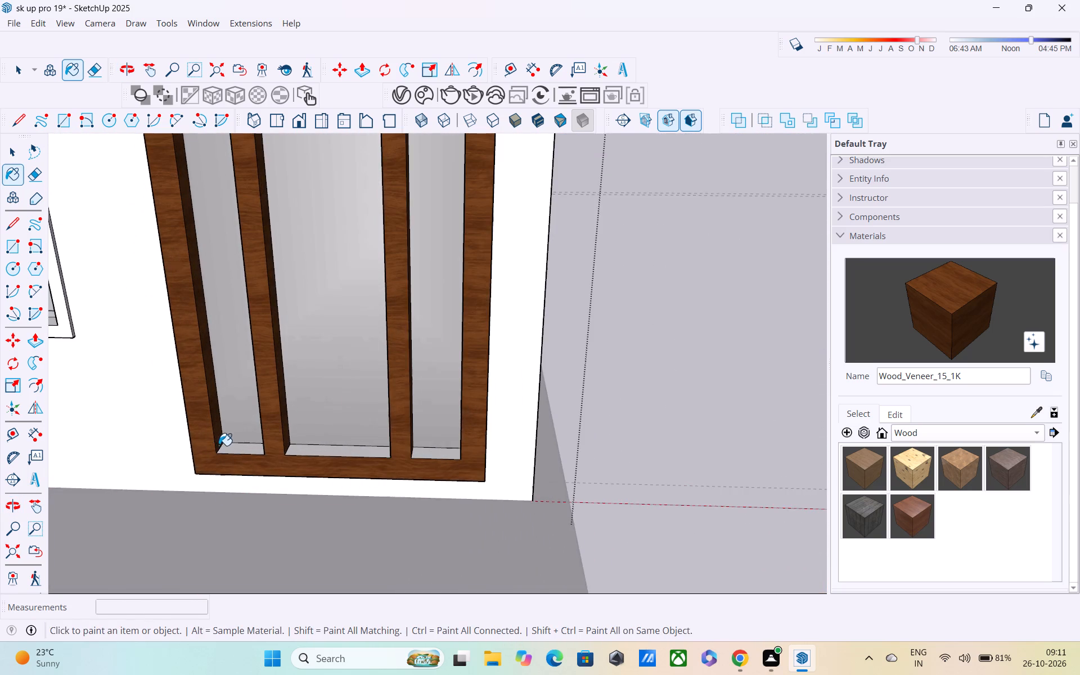
scroll(219, 445, up, 3)
click(236, 451)
click(358, 457)
click(521, 454)
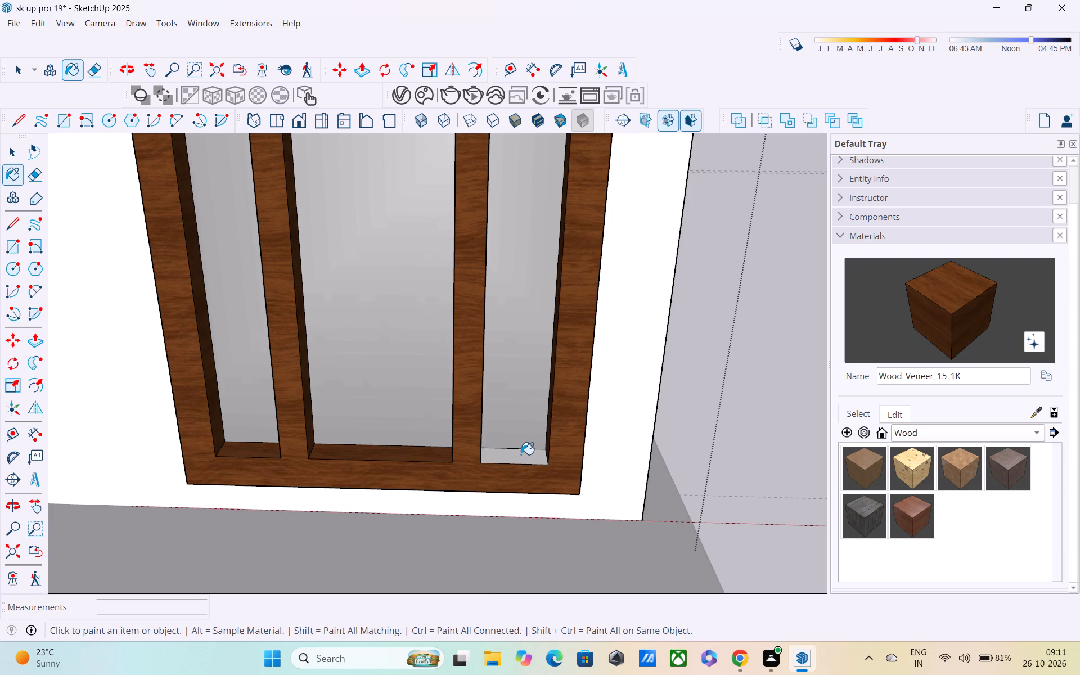
middle_drag(527, 454, 287, 357)
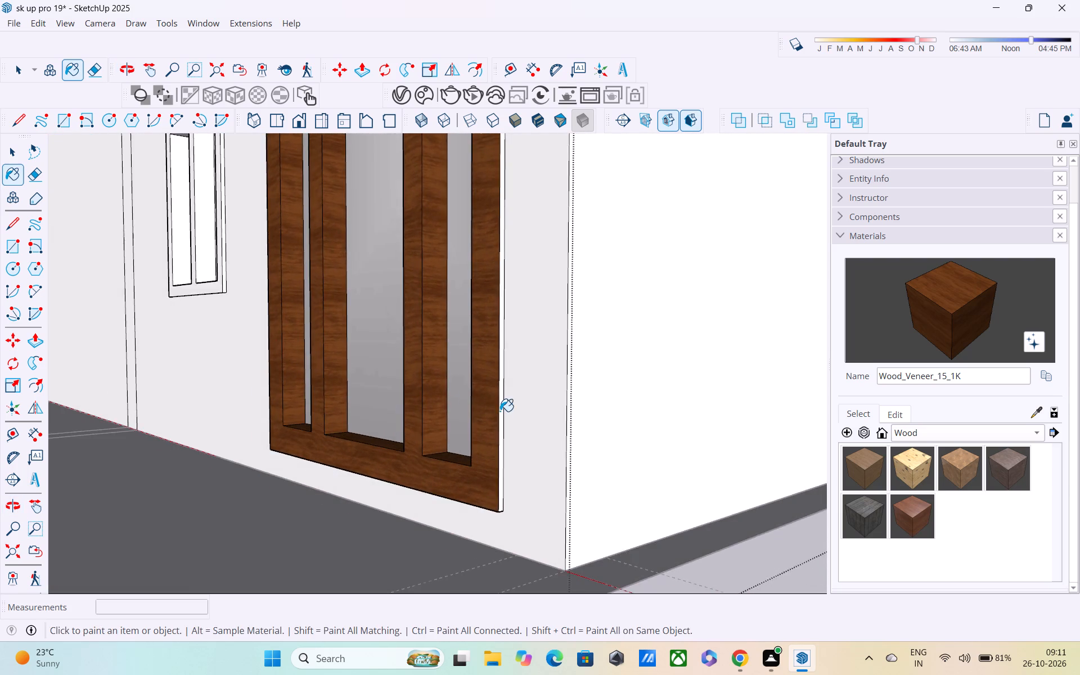
Examine the door frame's lower part and outer edges for faces without the wood material.
scroll(500, 411, up, 3)
middle_drag(481, 427, 396, 365)
scroll(327, 564, up, 1)
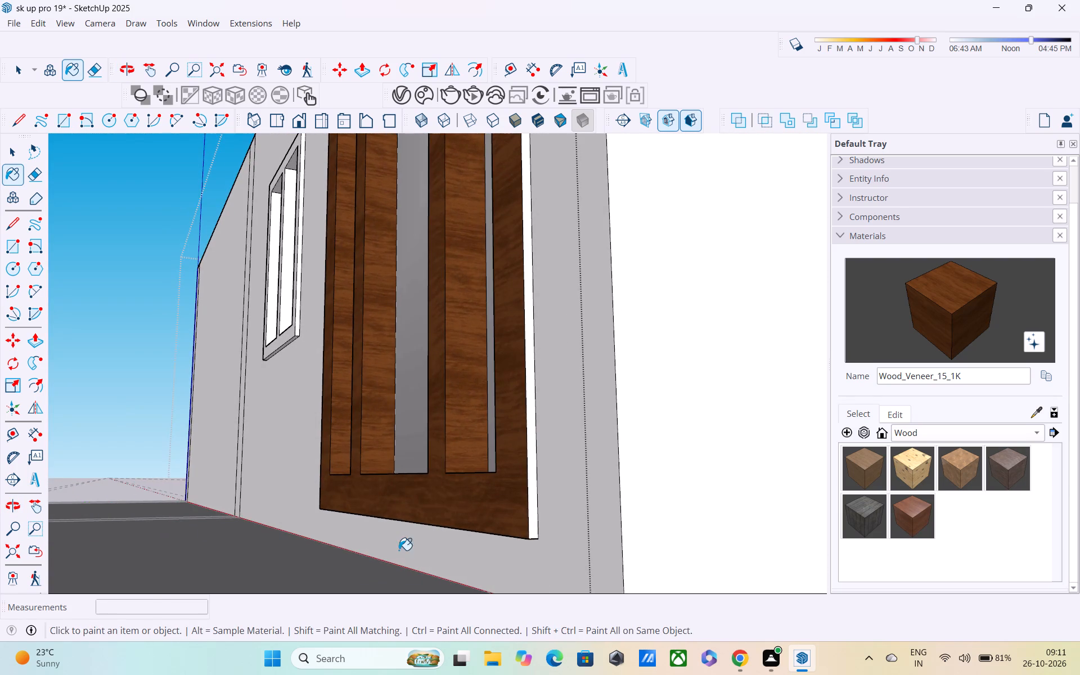
scroll(402, 551, up, 4)
middle_drag(395, 546, 356, 585)
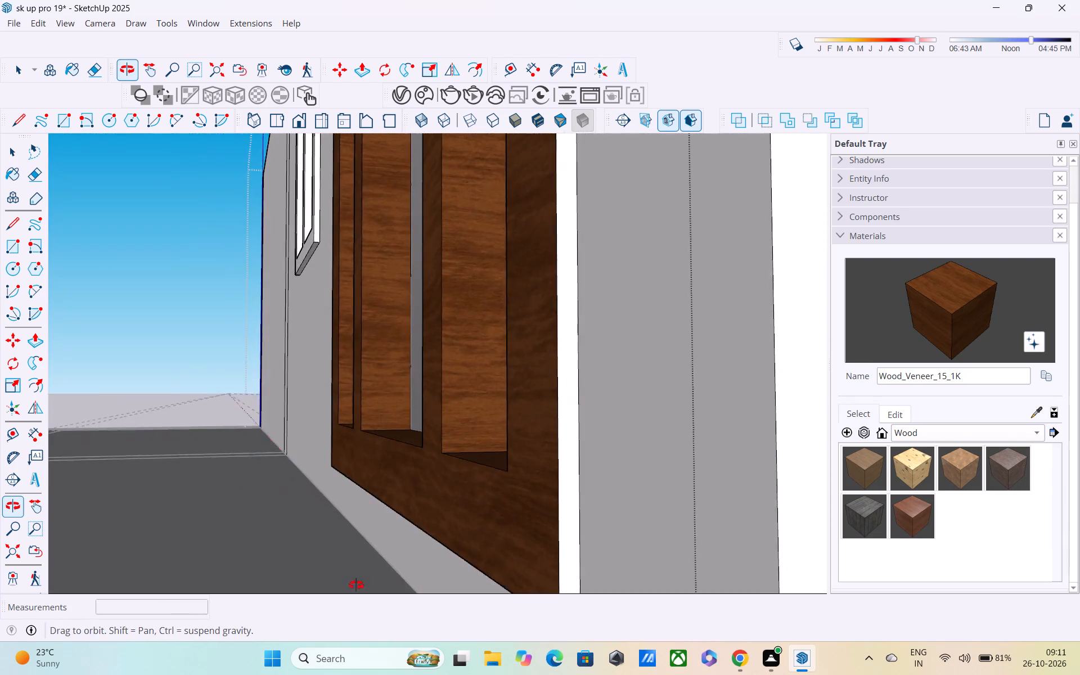
middle_drag(356, 585, 410, 586)
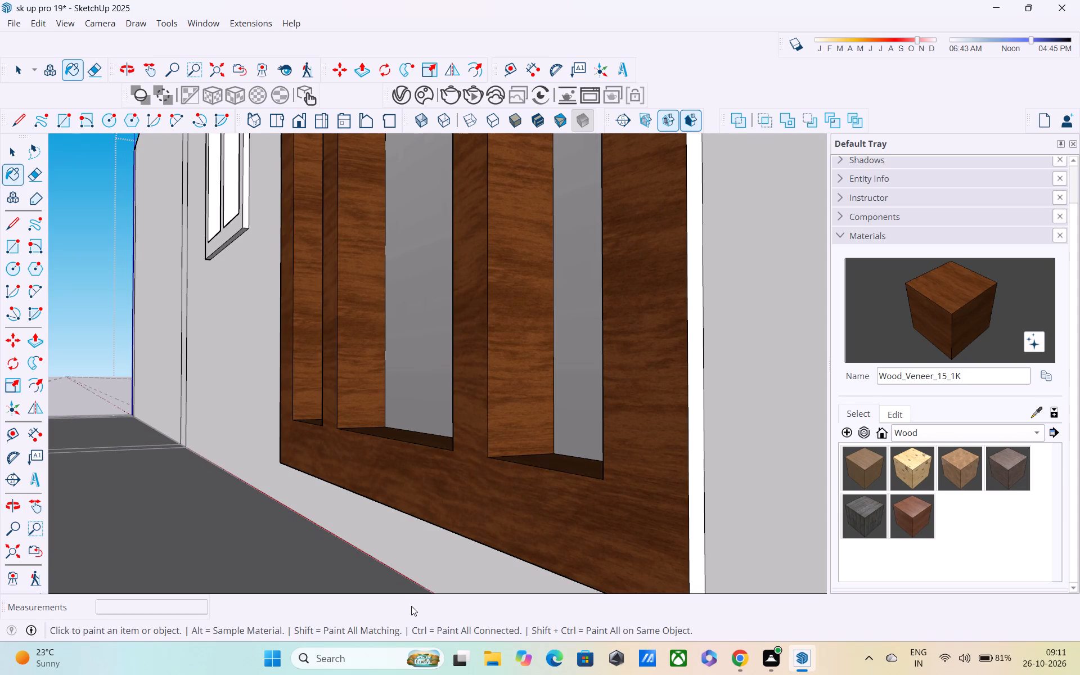
scroll(411, 606, down, 1)
middle_drag(307, 598, 249, 596)
middle_drag(249, 596, 286, 629)
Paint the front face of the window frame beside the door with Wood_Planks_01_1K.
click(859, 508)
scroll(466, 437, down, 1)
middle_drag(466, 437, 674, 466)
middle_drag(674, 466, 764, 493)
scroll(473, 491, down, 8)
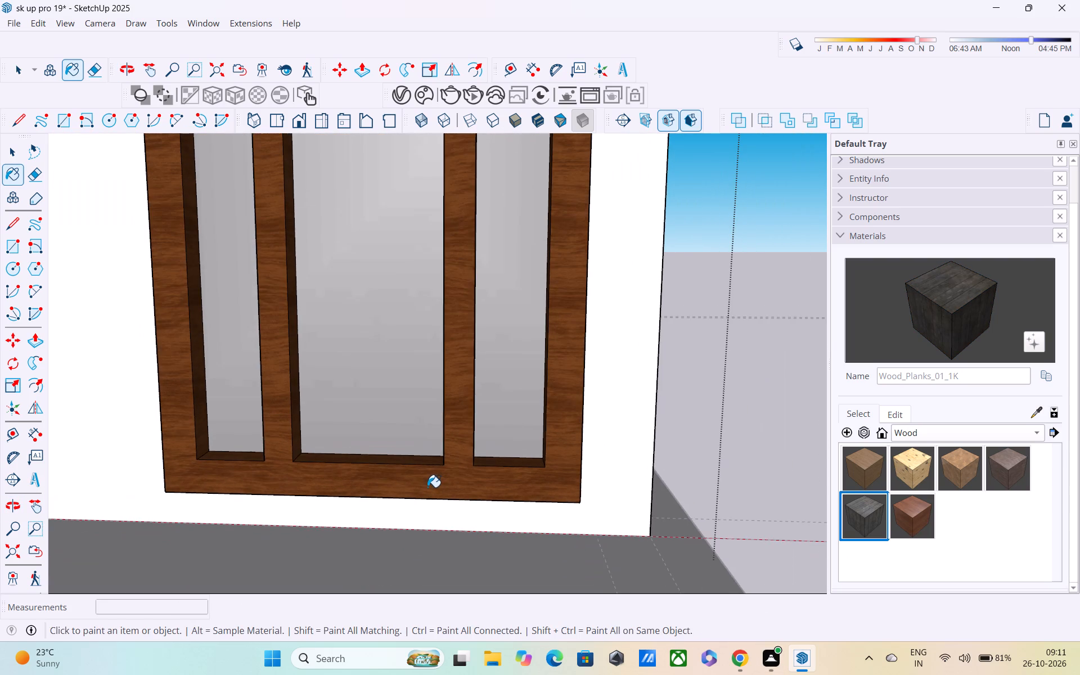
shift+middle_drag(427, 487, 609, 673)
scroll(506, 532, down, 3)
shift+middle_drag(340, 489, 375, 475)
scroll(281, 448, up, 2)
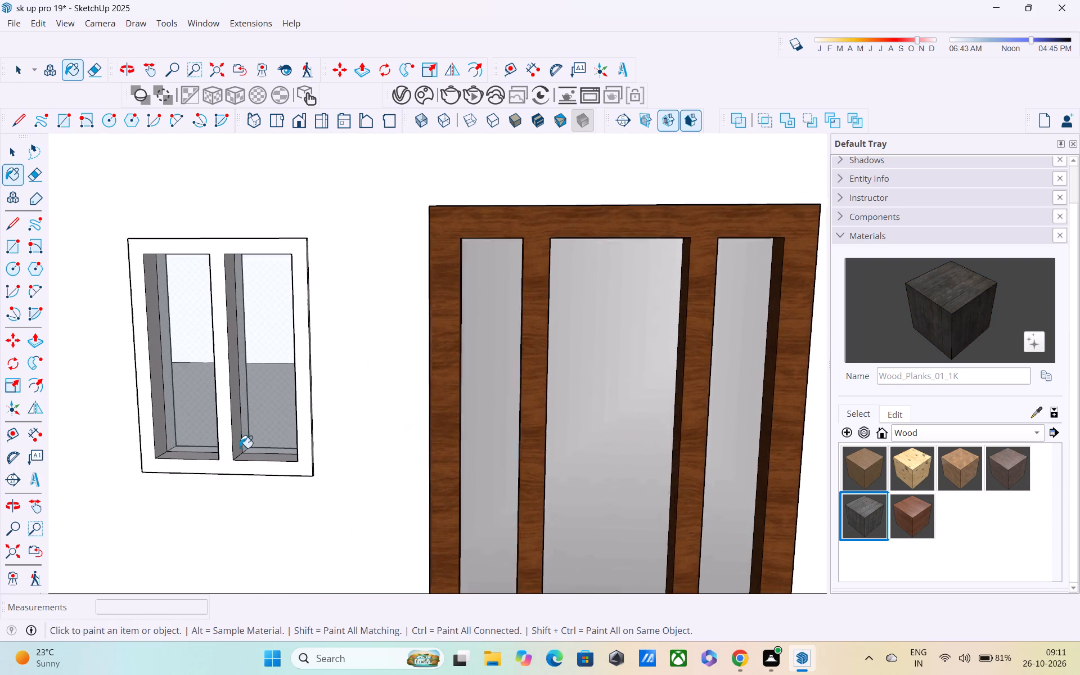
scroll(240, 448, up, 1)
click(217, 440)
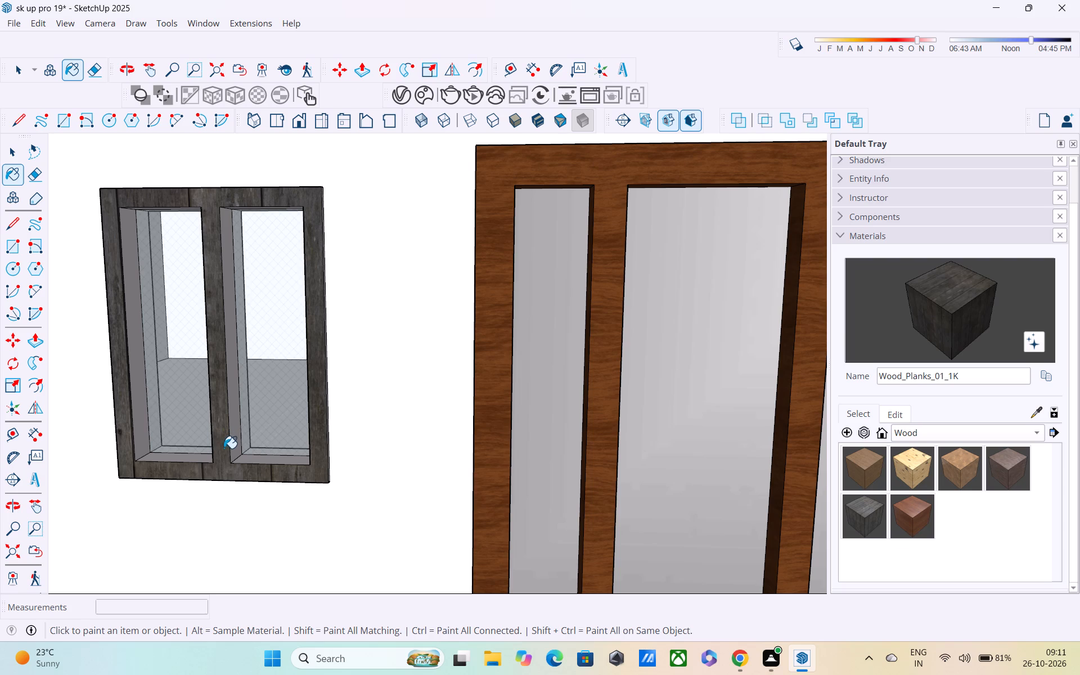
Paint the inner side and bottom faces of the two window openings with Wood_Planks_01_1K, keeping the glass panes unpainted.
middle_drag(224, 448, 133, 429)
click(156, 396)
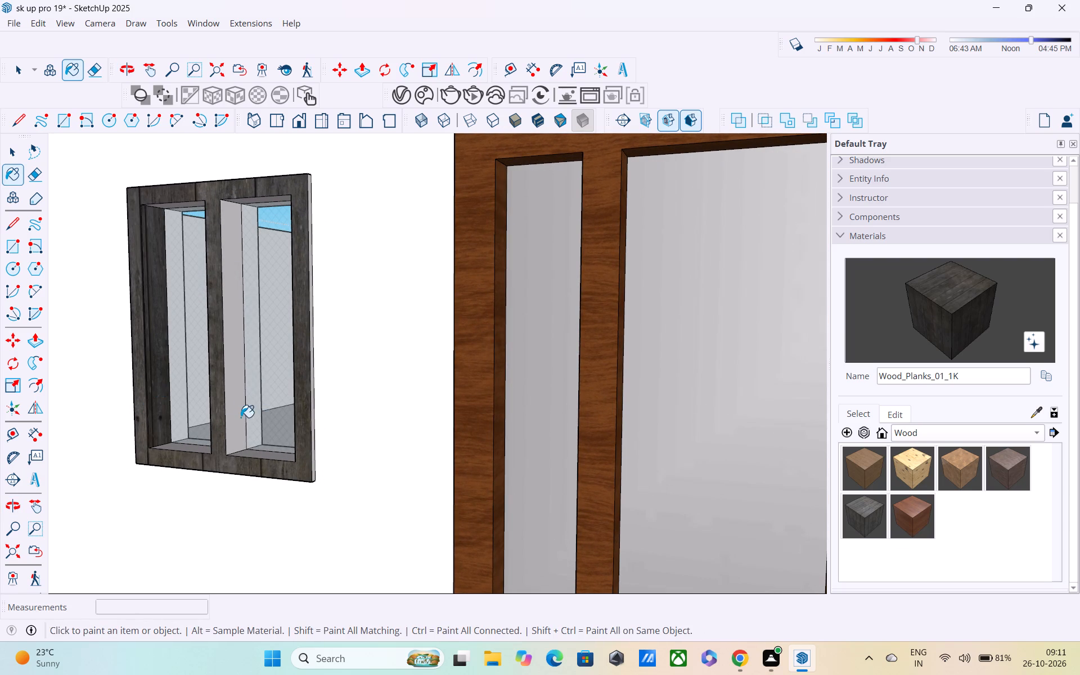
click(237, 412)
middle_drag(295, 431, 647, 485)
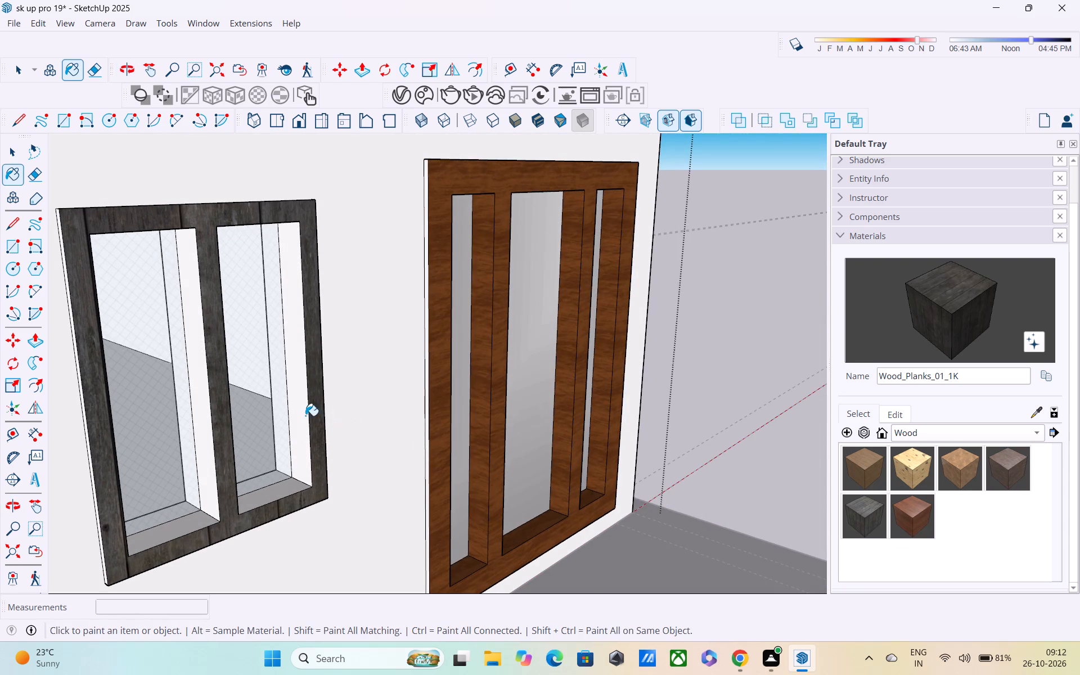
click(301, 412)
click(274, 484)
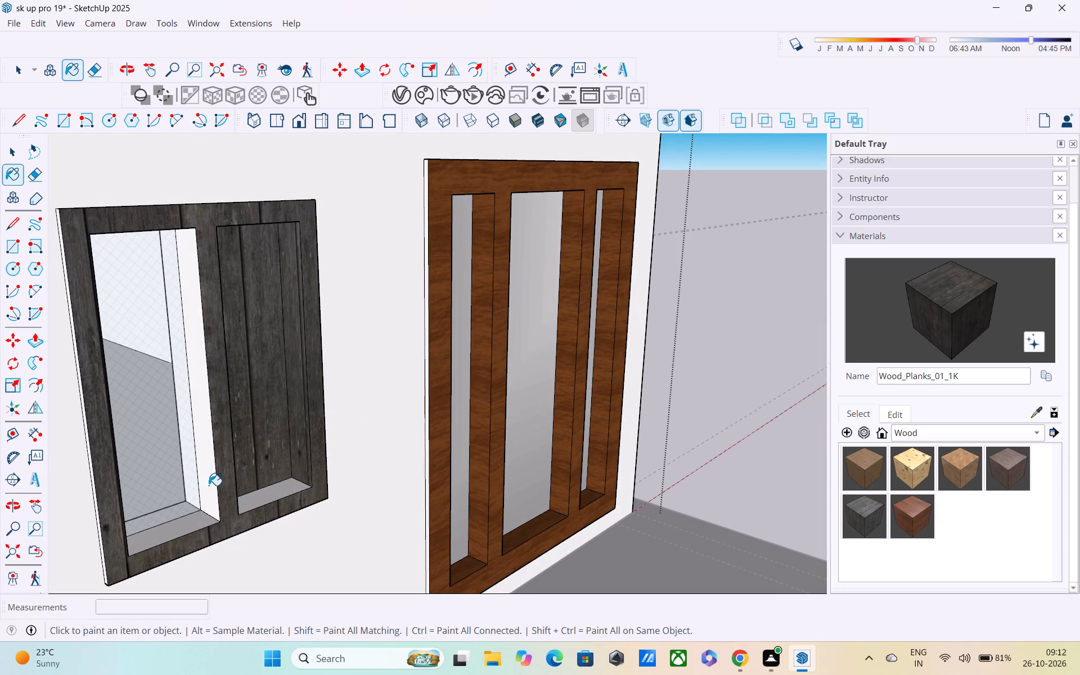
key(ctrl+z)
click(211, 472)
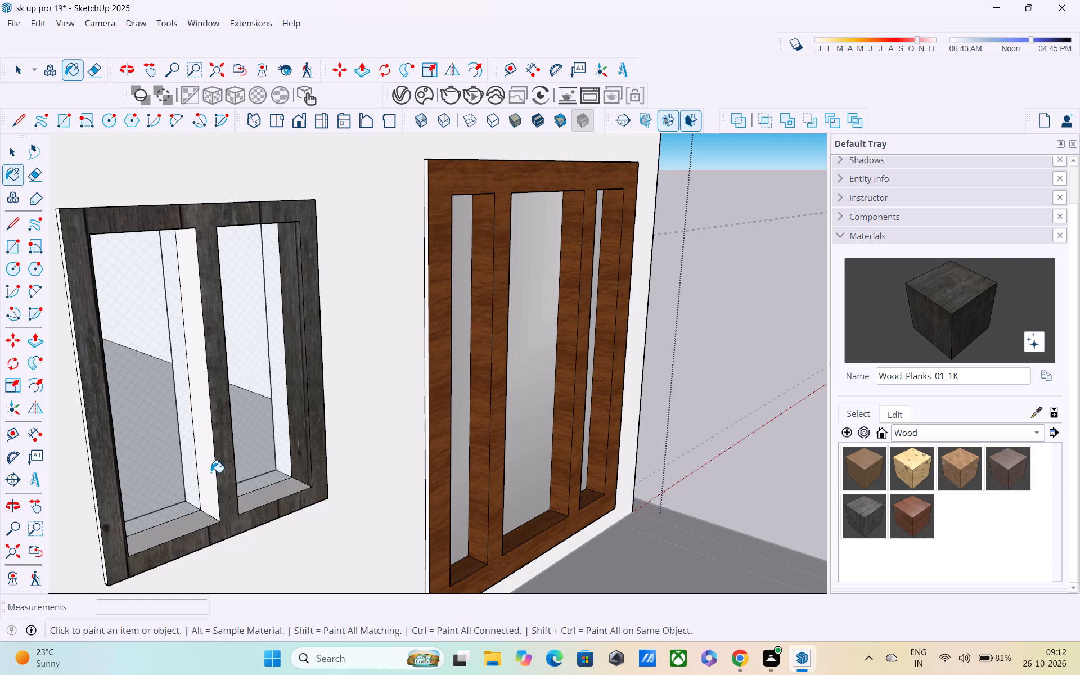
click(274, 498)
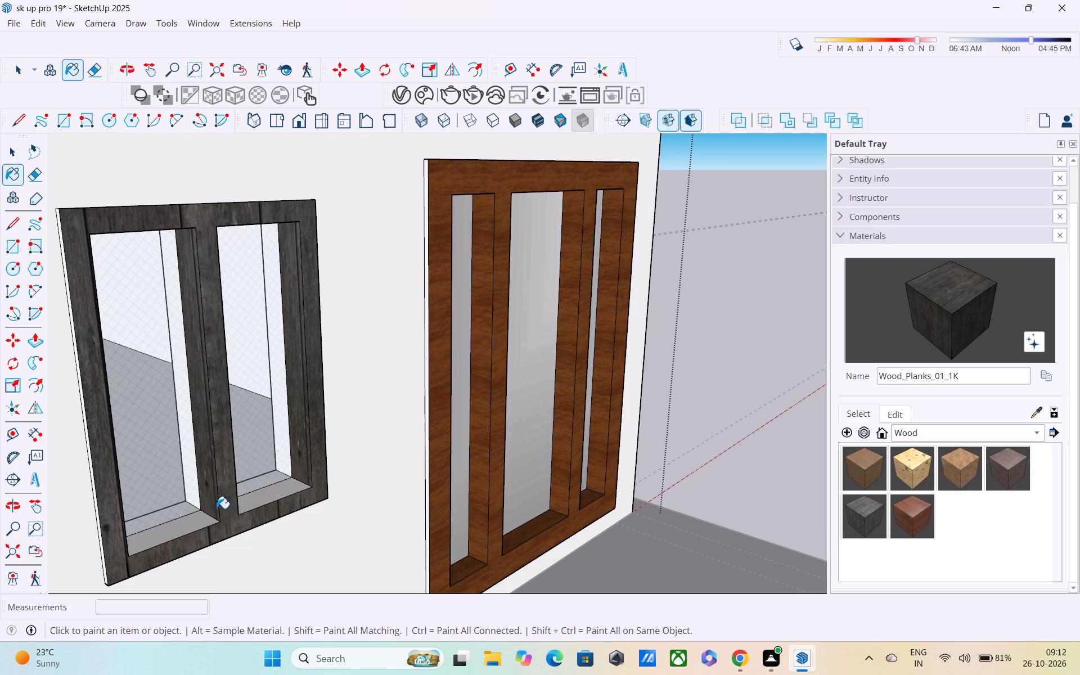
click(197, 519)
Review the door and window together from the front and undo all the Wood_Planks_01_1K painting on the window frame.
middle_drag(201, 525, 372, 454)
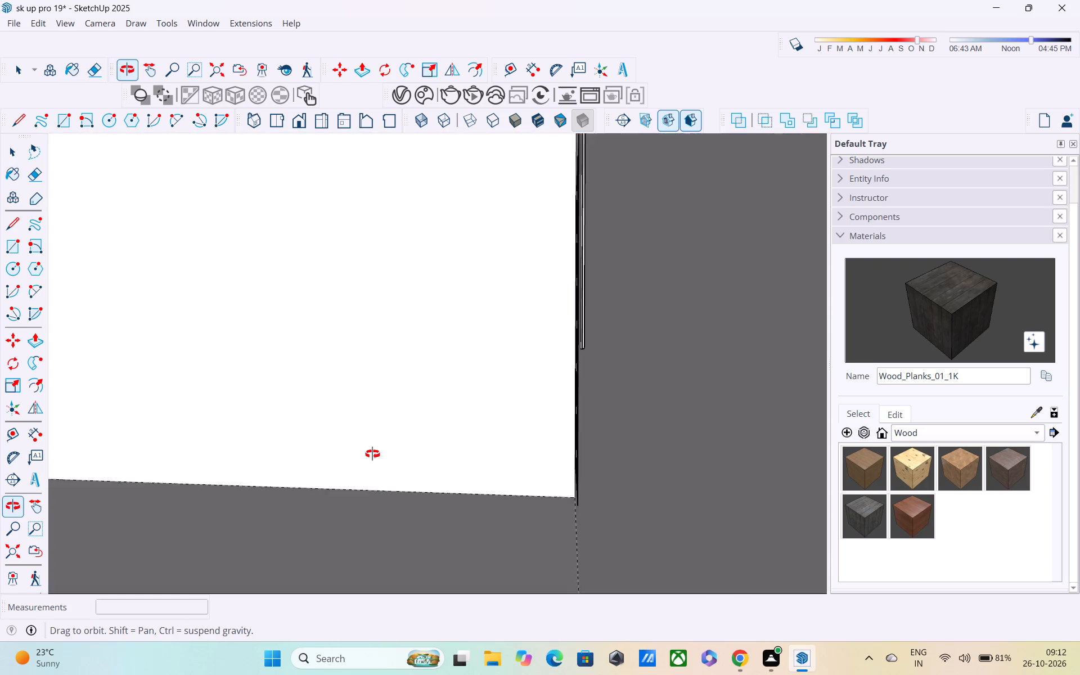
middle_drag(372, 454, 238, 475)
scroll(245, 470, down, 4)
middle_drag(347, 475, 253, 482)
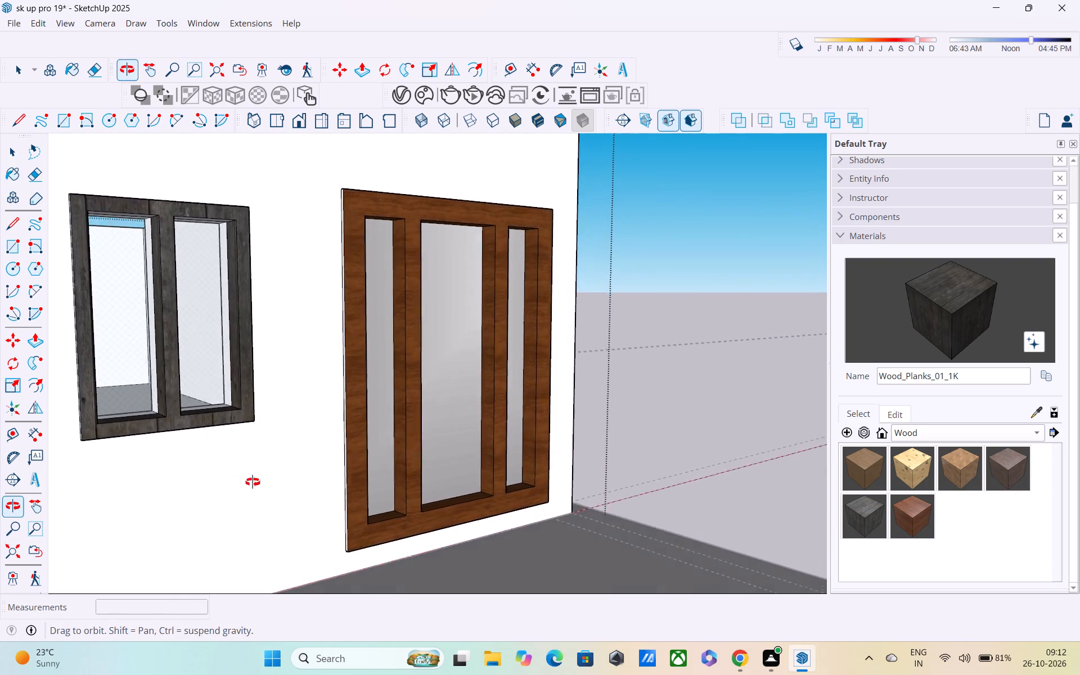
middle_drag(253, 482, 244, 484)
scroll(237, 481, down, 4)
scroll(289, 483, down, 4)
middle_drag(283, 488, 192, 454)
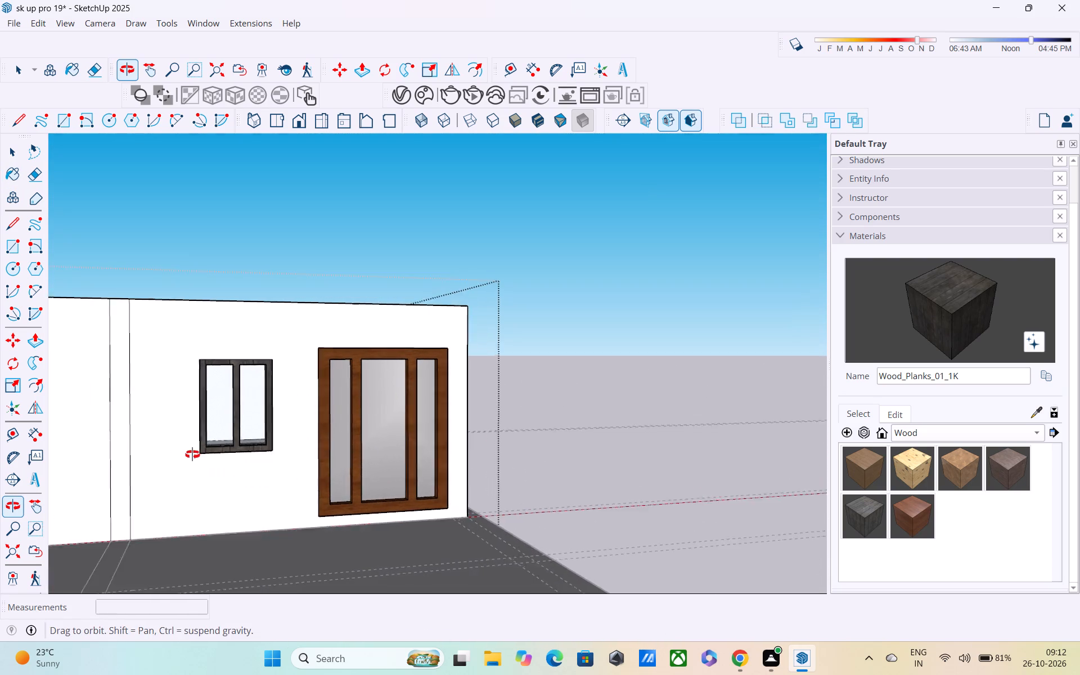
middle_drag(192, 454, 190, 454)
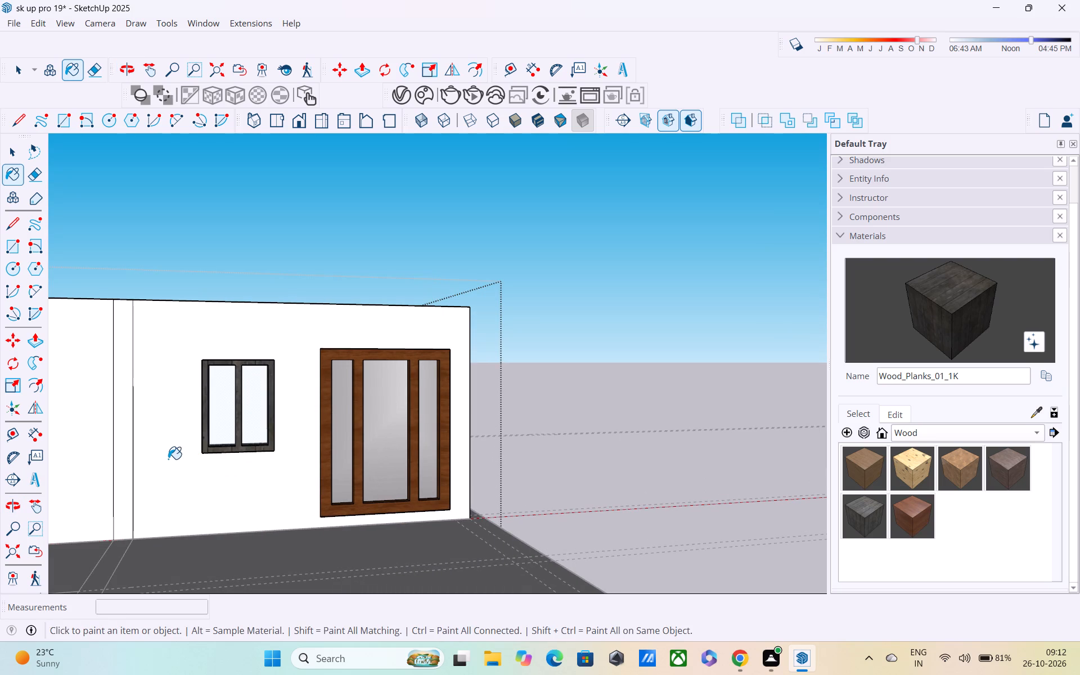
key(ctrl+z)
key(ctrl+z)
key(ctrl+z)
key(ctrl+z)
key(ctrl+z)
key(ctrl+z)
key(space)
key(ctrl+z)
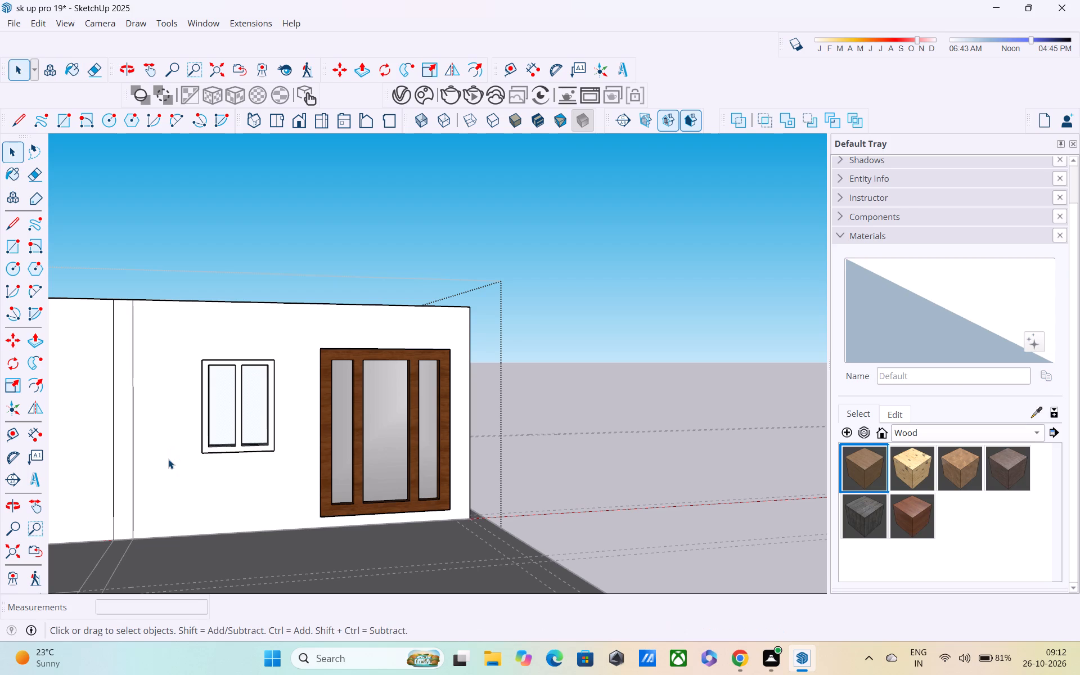
Offset the window frame's outer edge inward on its front face.
scroll(250, 389, up, 6)
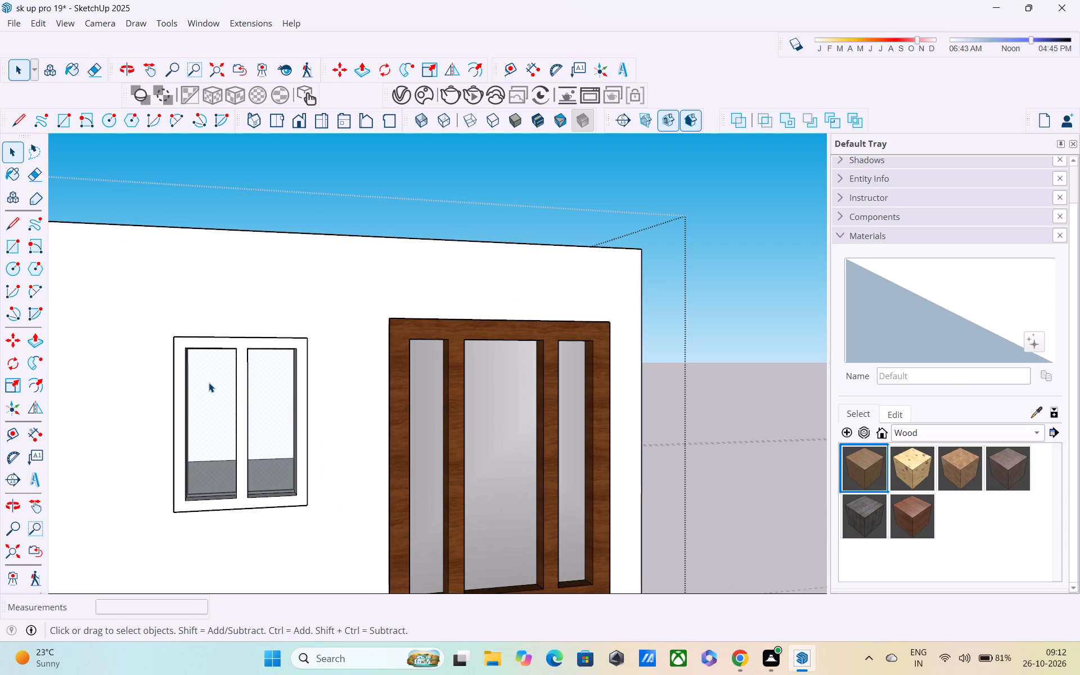
key(f)
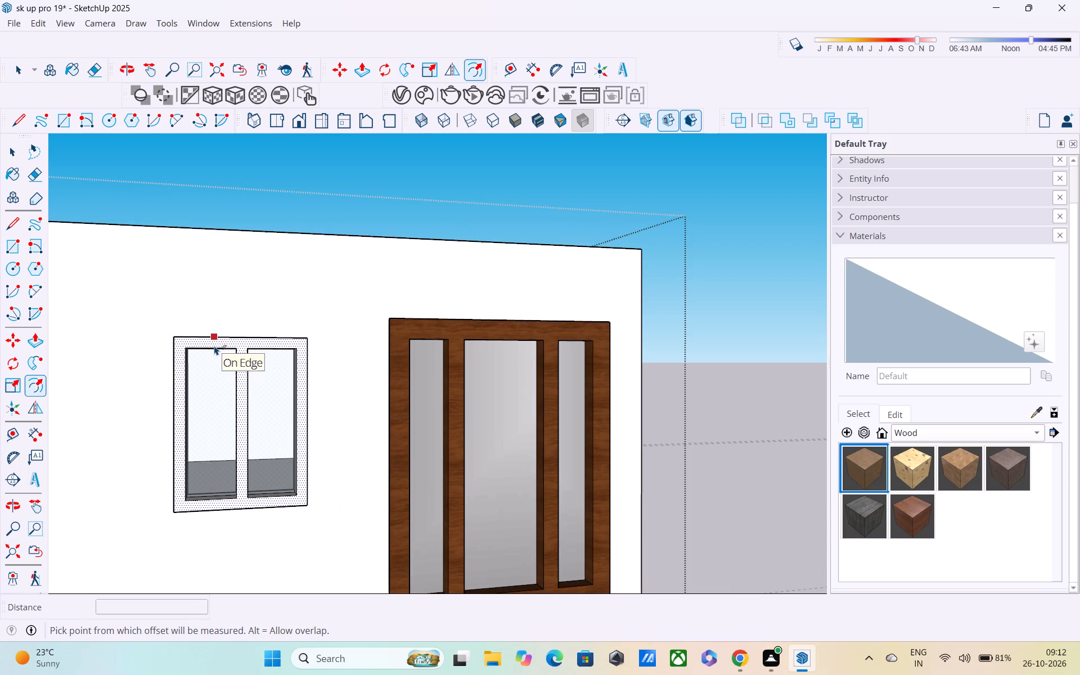
click(214, 345)
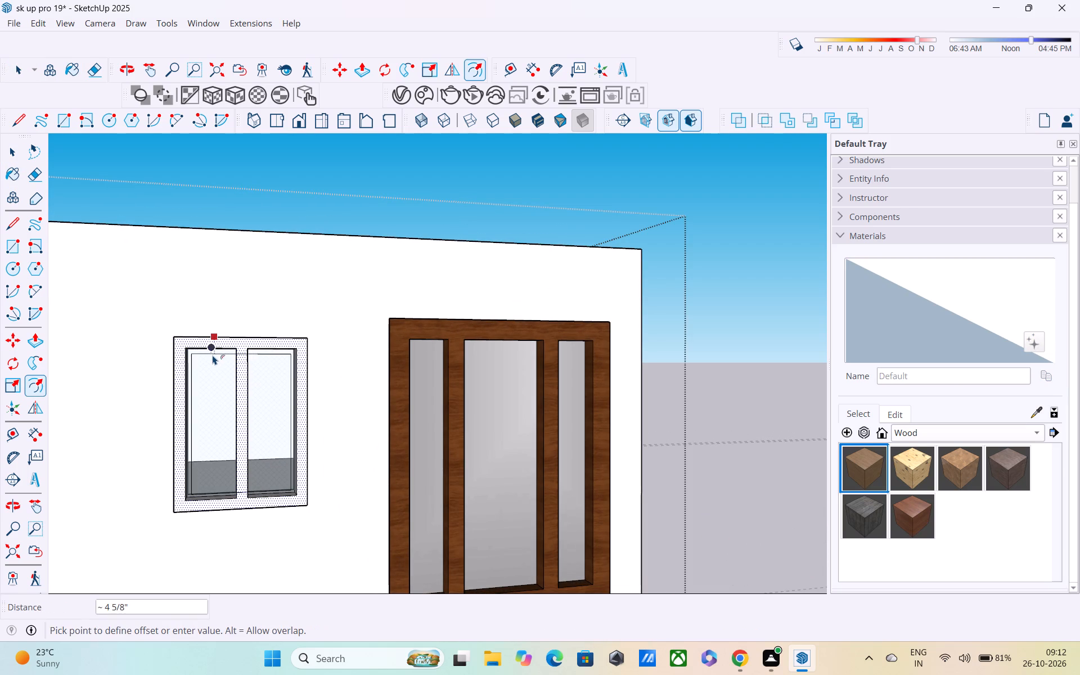
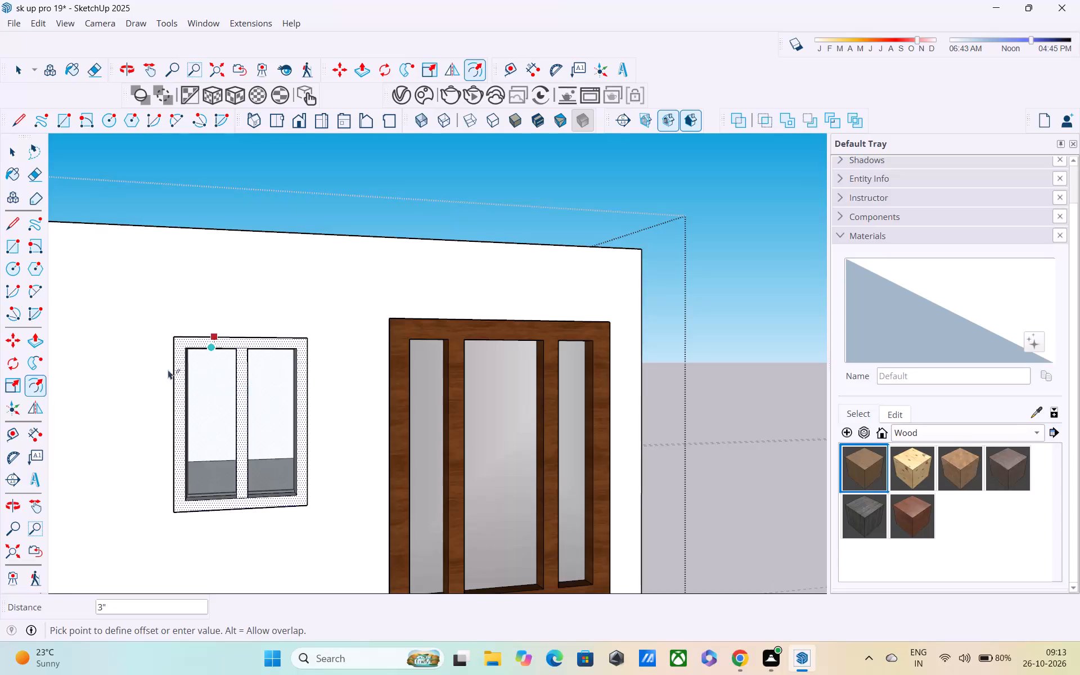
Offset the window frame's outer edge inward by about 1 1/2" on its front face.
scroll(144, 367, down, 1)
scroll(176, 352, up, 3)
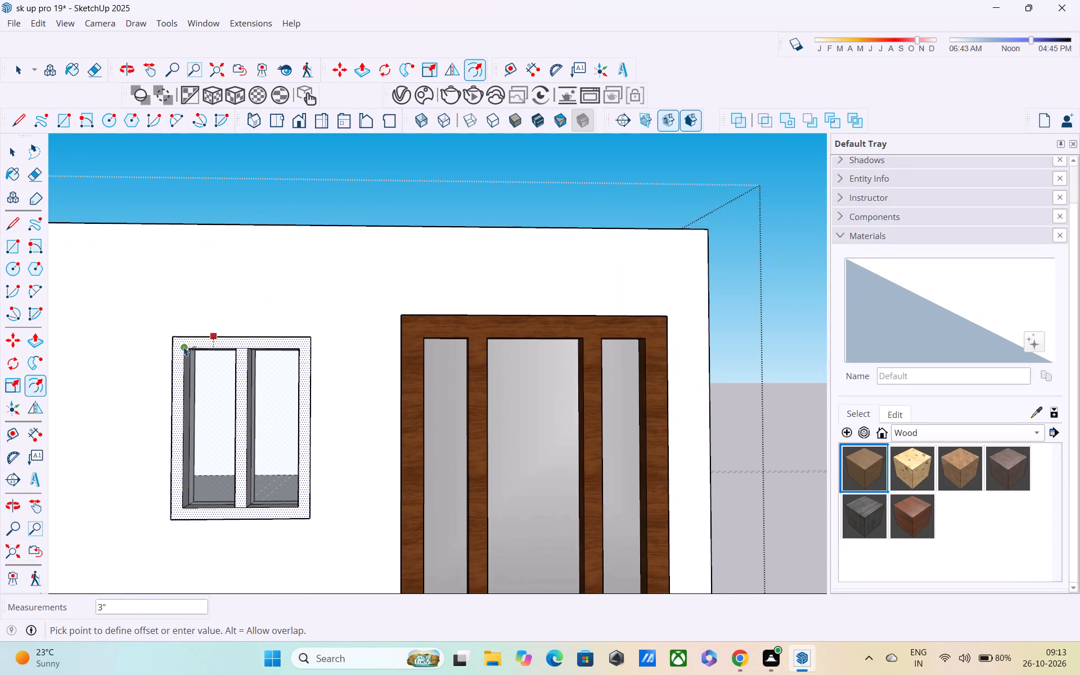
key(Escape)
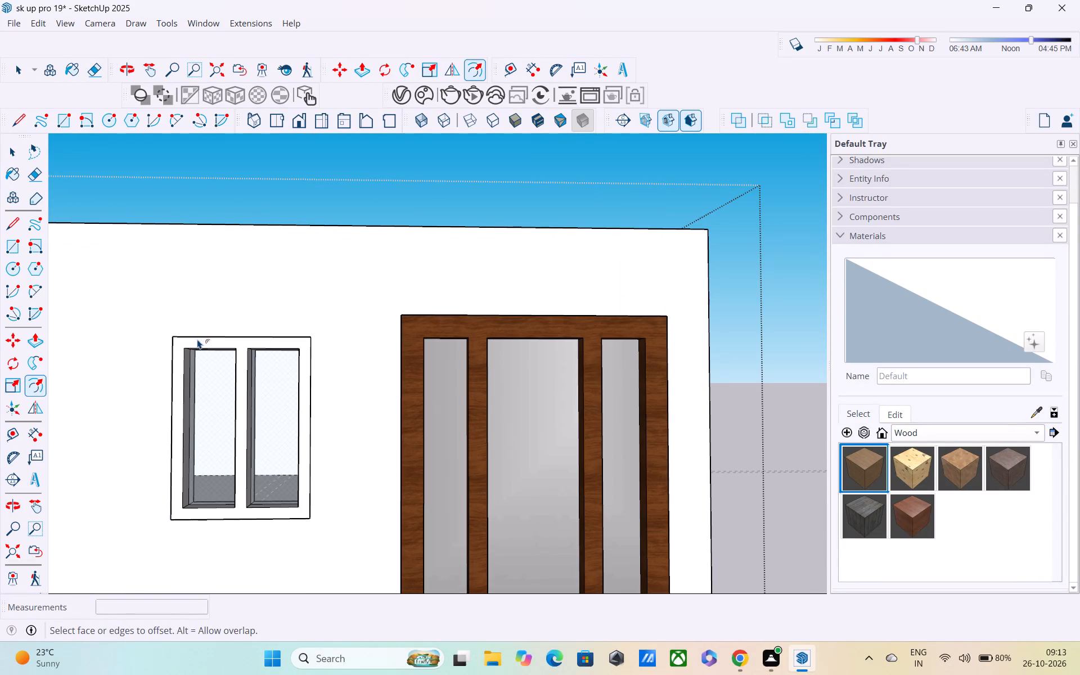
key(f)
click(197, 339)
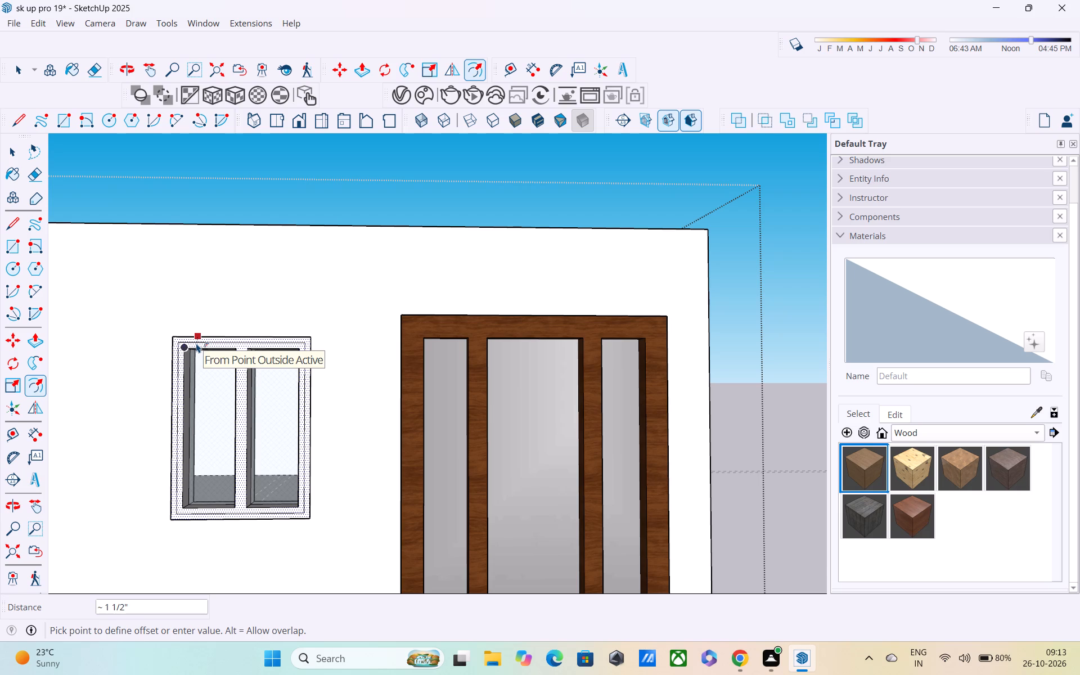
click(195, 344)
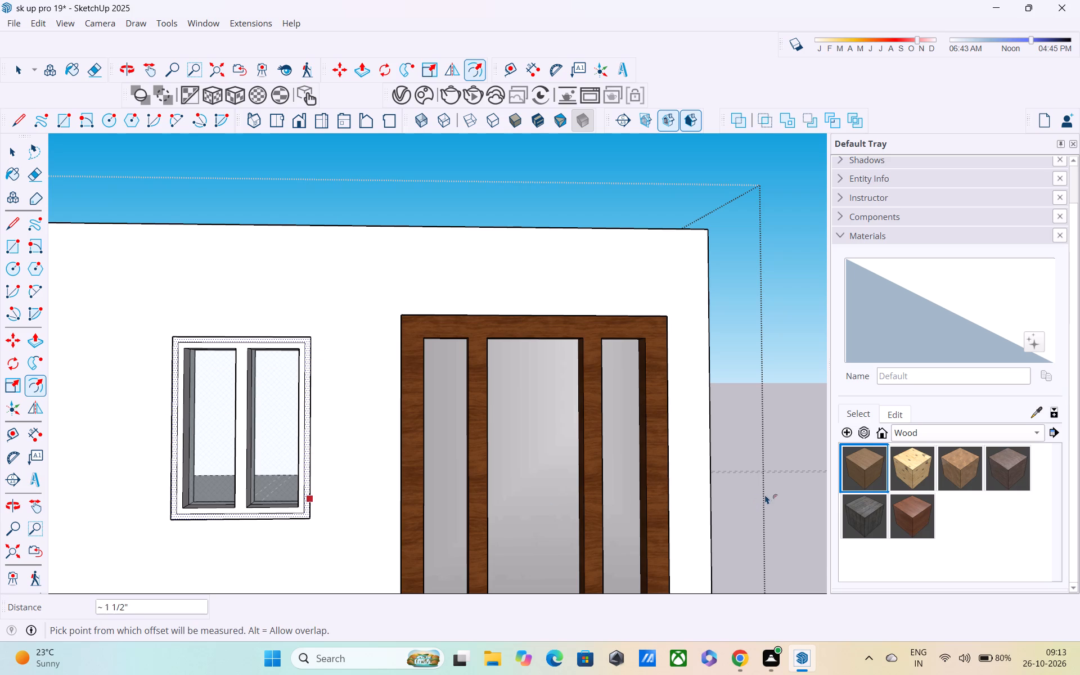
Paint the front face of the inner window frame with Wood_Planks_01_1K, leaving the outer offset border unpainted.
click(863, 504)
scroll(215, 362, up, 2)
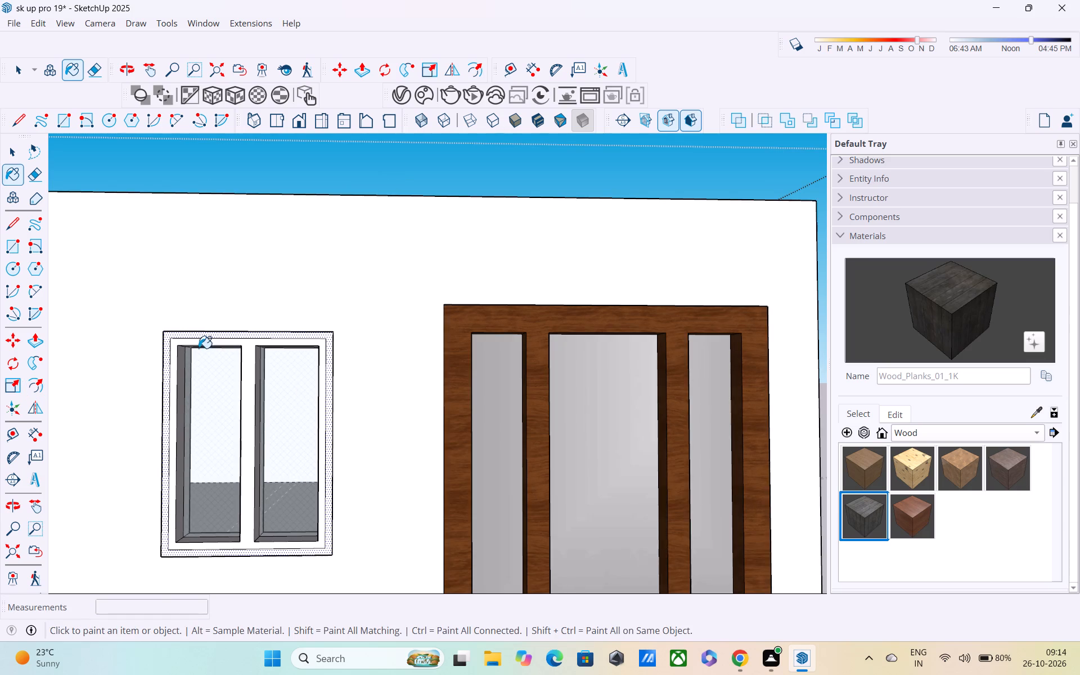
scroll(197, 344, up, 2)
click(197, 343)
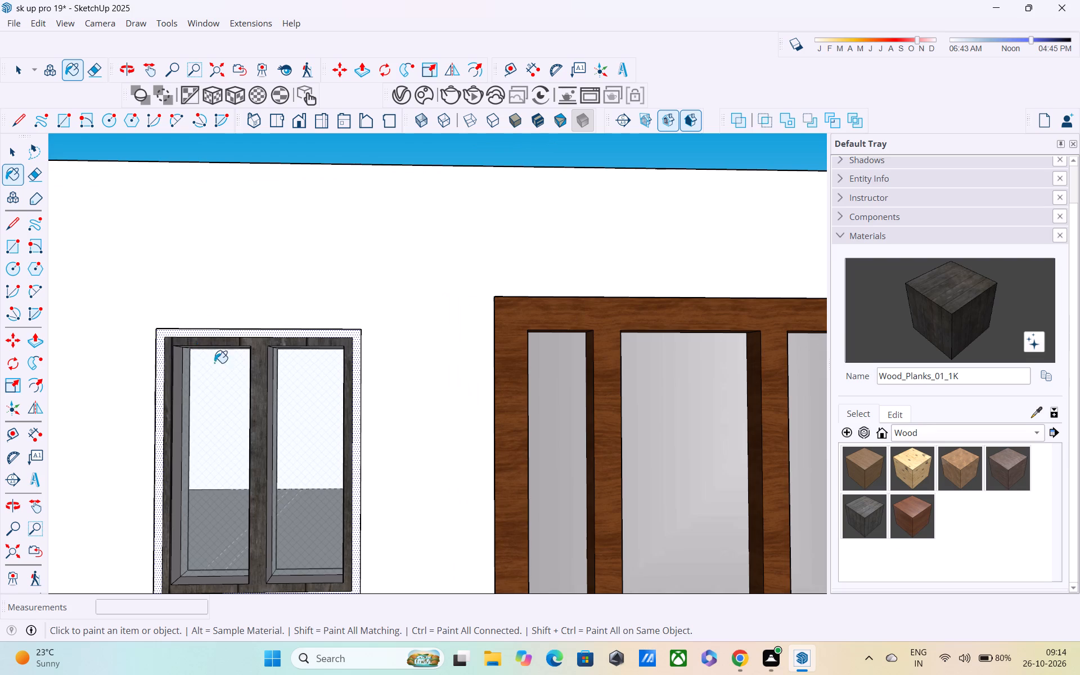
scroll(271, 398, down, 4)
key(v)
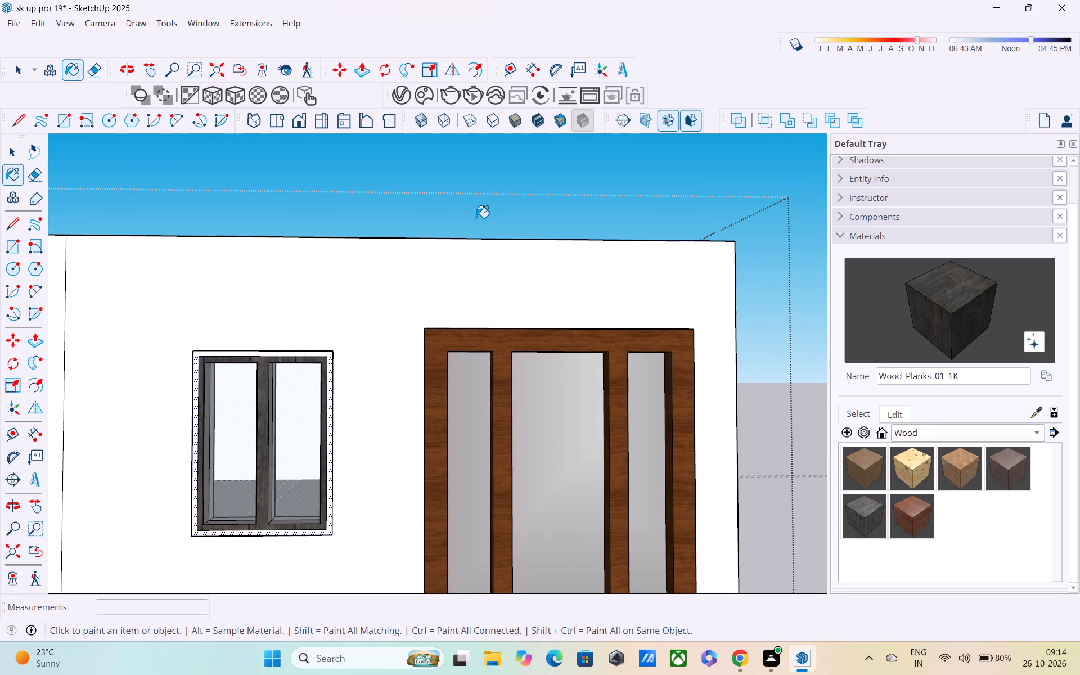
text(v)
key(space)
click(475, 202)
click(475, 211)
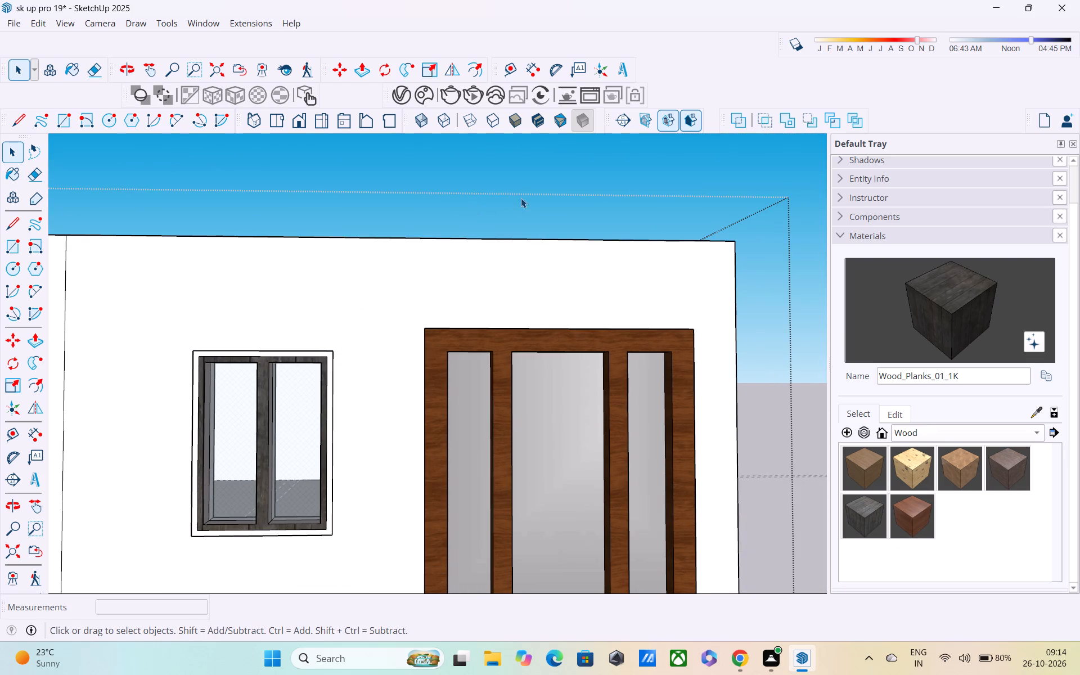
Paint the sill of the window opening farther from the door and both openings' side faces farther from the door with Wood_Planks_01_1K.
middle_drag(520, 197, 265, 273)
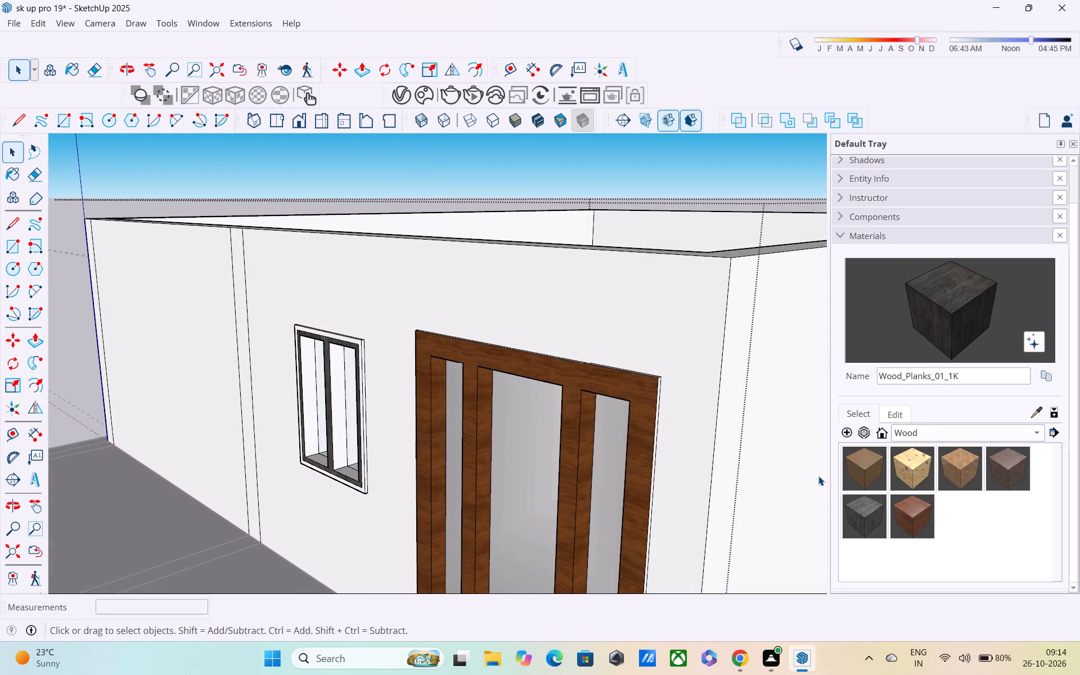
click(856, 515)
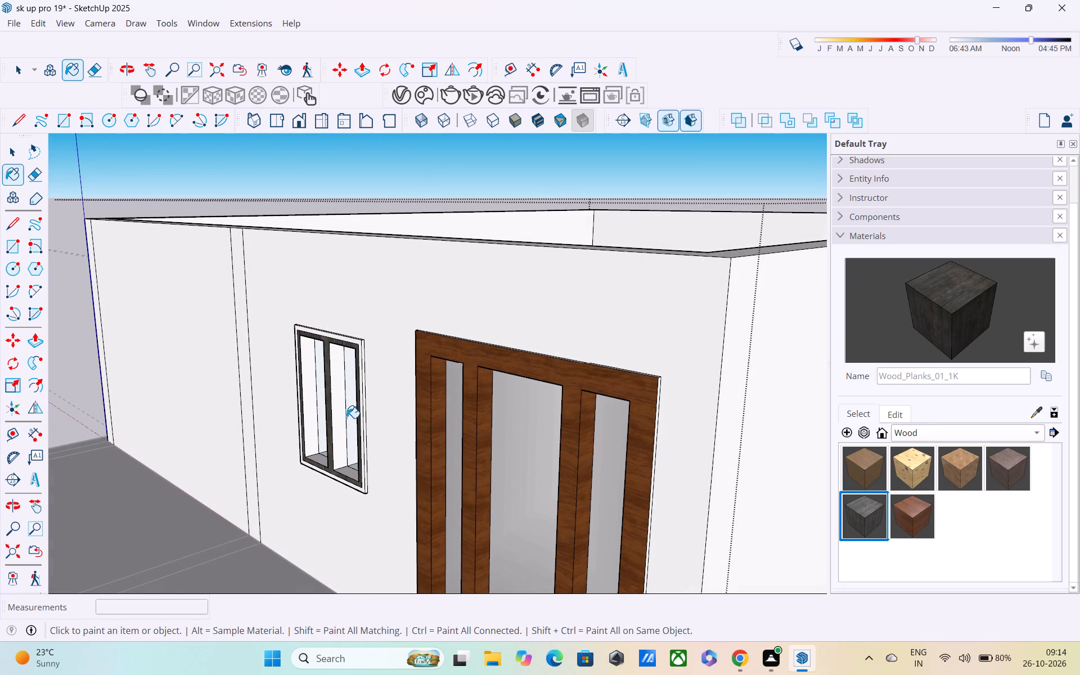
scroll(325, 439, up, 4)
middle_drag(322, 459, 330, 503)
scroll(325, 523, up, 4)
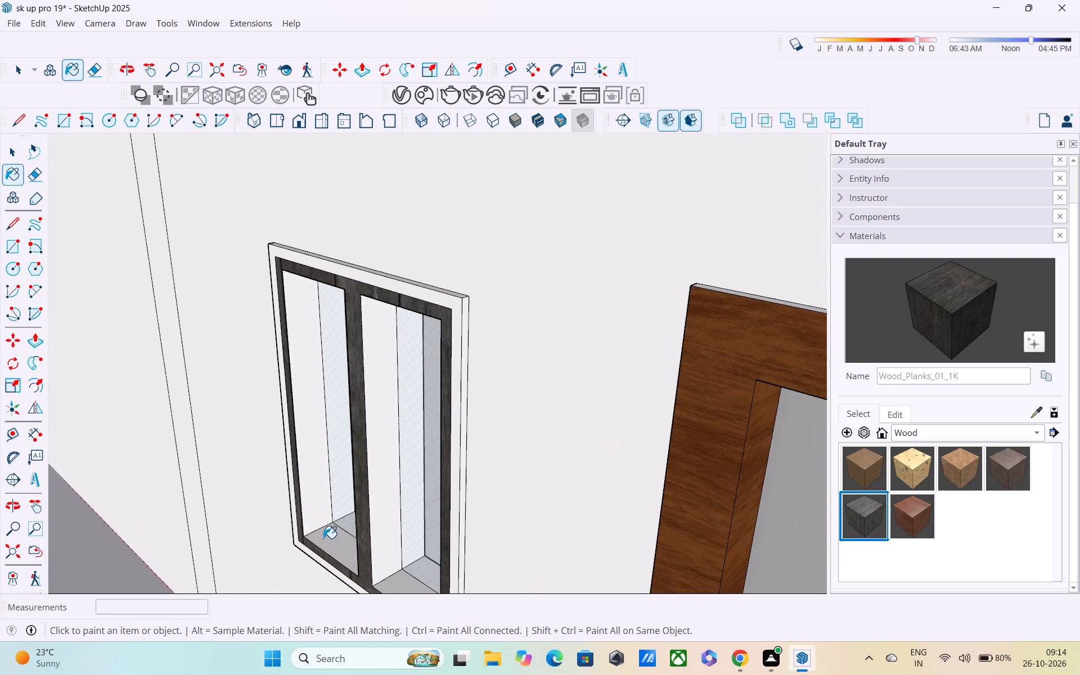
click(323, 539)
click(312, 488)
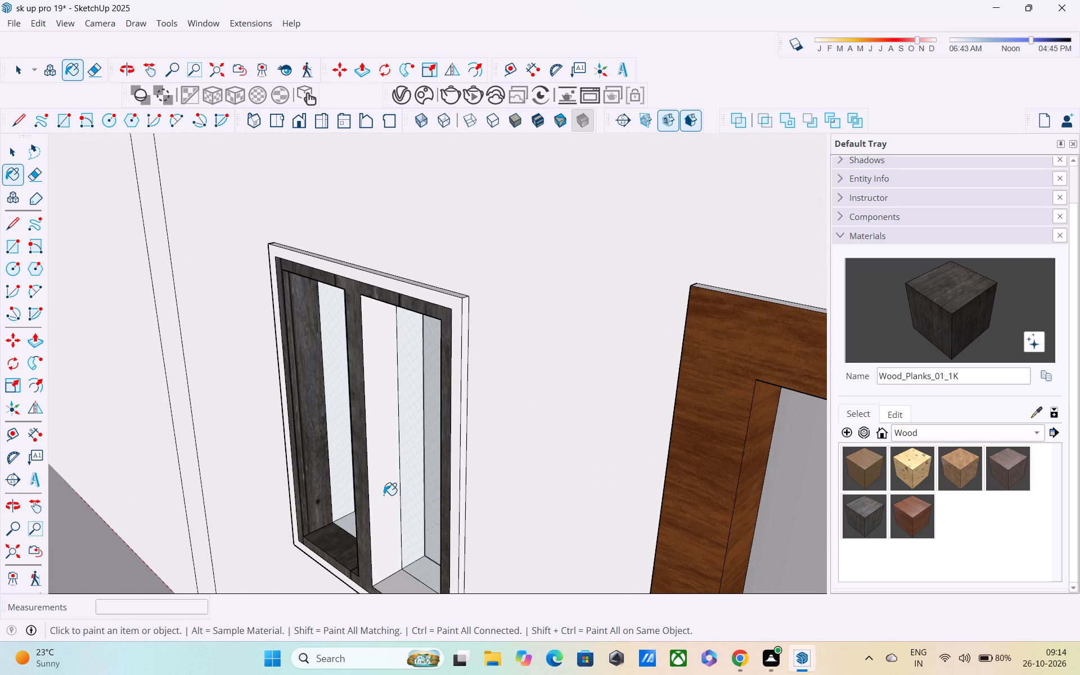
click(384, 495)
Paint the door-side inner faces and the top inner faces of both window openings with Wood_Planks_01_1K.
middle_drag(443, 505, 728, 400)
middle_drag(308, 466, 494, 421)
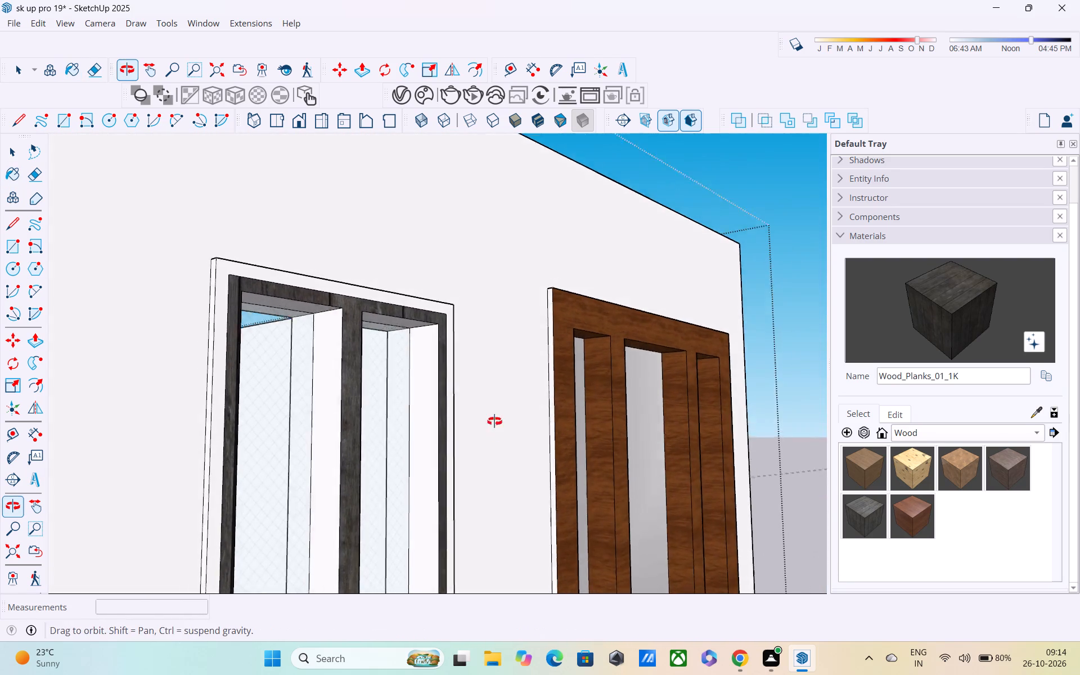
middle_drag(494, 421, 481, 399)
click(431, 437)
click(332, 435)
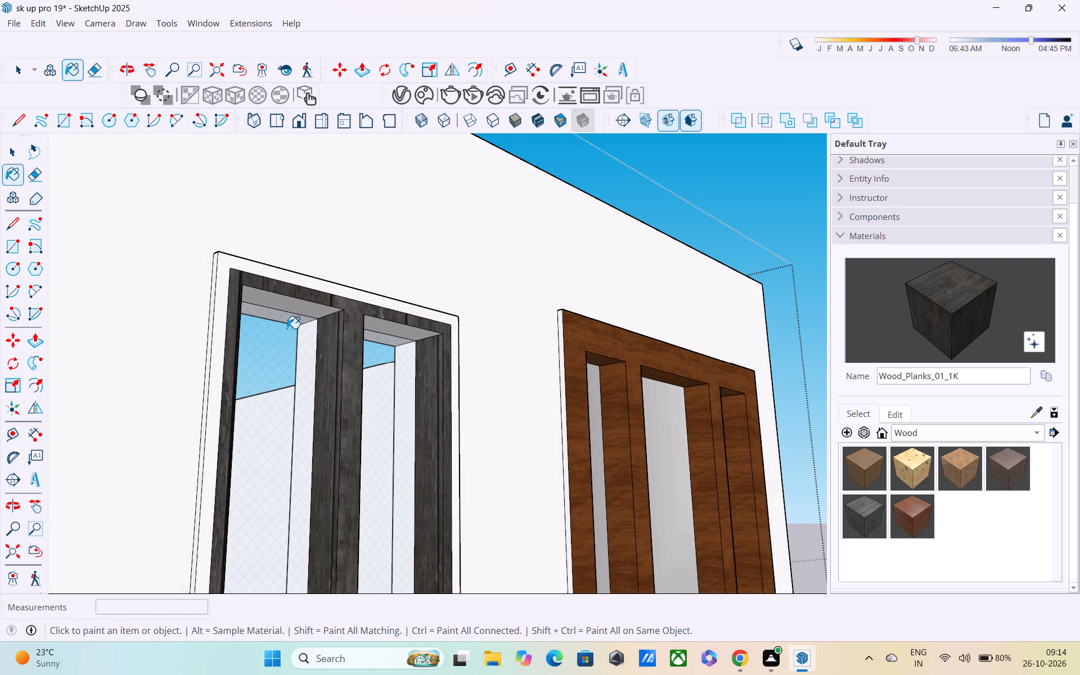
click(285, 303)
click(393, 331)
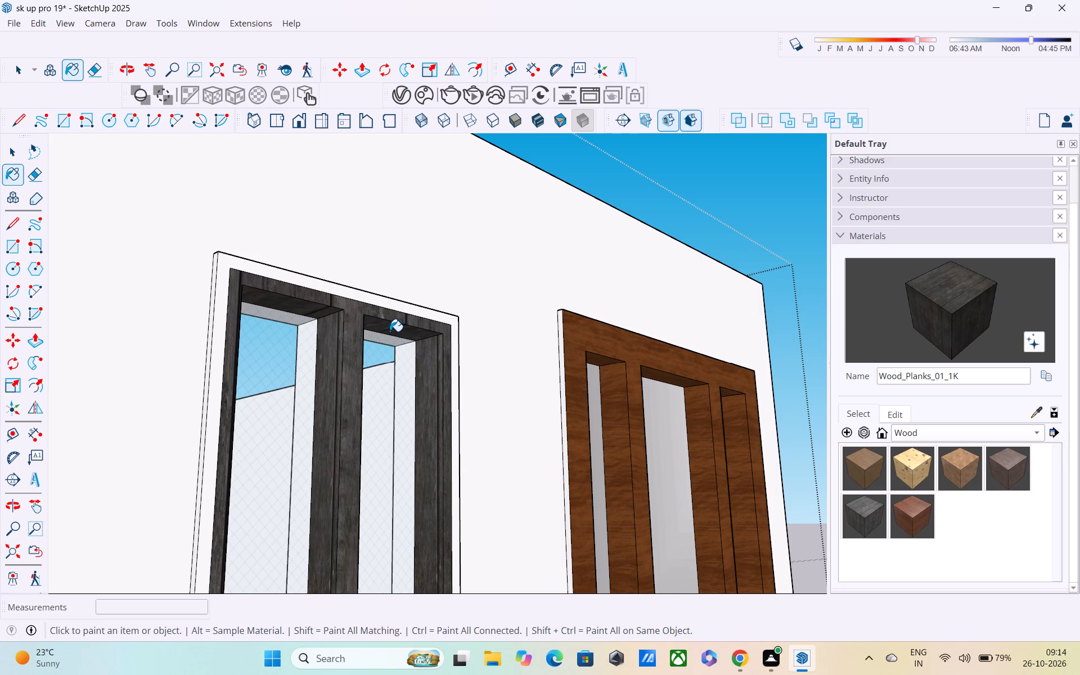
Paint the bottom inner face of the window opening nearer the door with Wood_Planks_01_1K.
shift+middle_drag(386, 328, 389, 190)
middle_drag(399, 350, 390, 475)
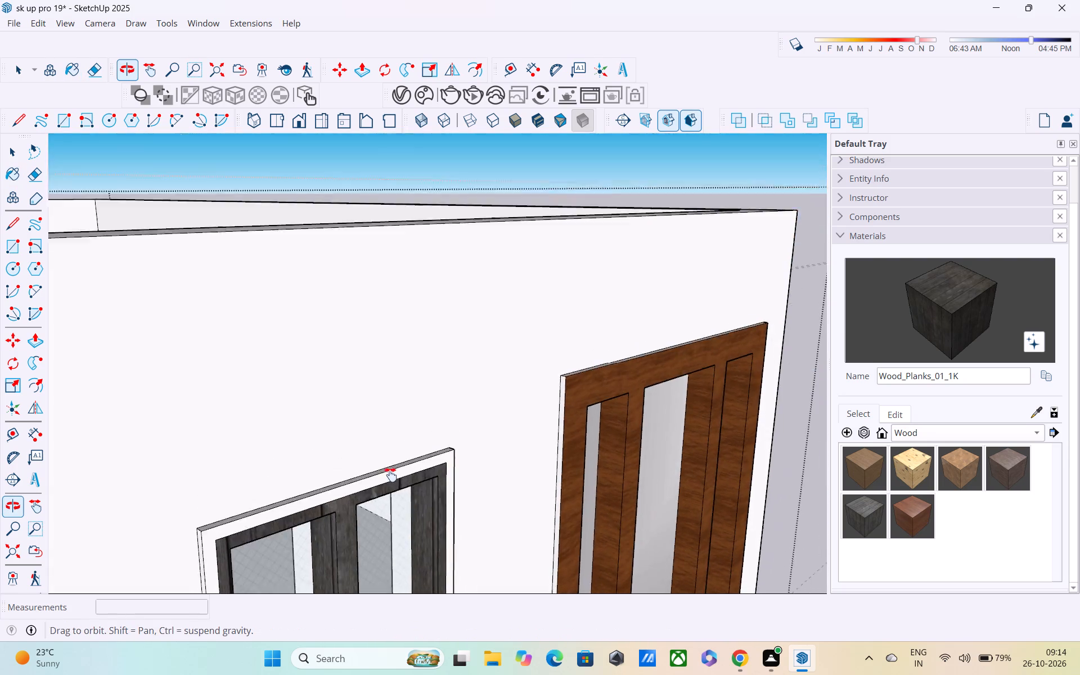
middle_drag(390, 475, 368, 255)
middle_drag(365, 453, 362, 343)
scroll(365, 448, up, 2)
middle_drag(365, 455, 362, 462)
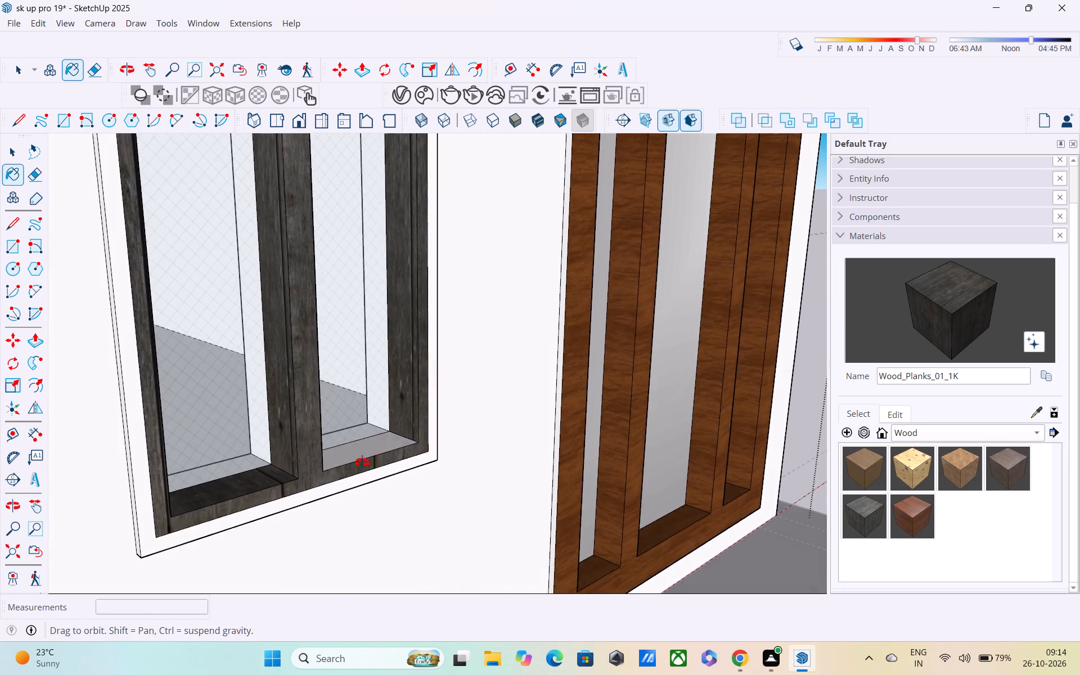
middle_drag(362, 462, 350, 499)
scroll(349, 461, up, 3)
click(349, 461)
scroll(356, 458, down, 4)
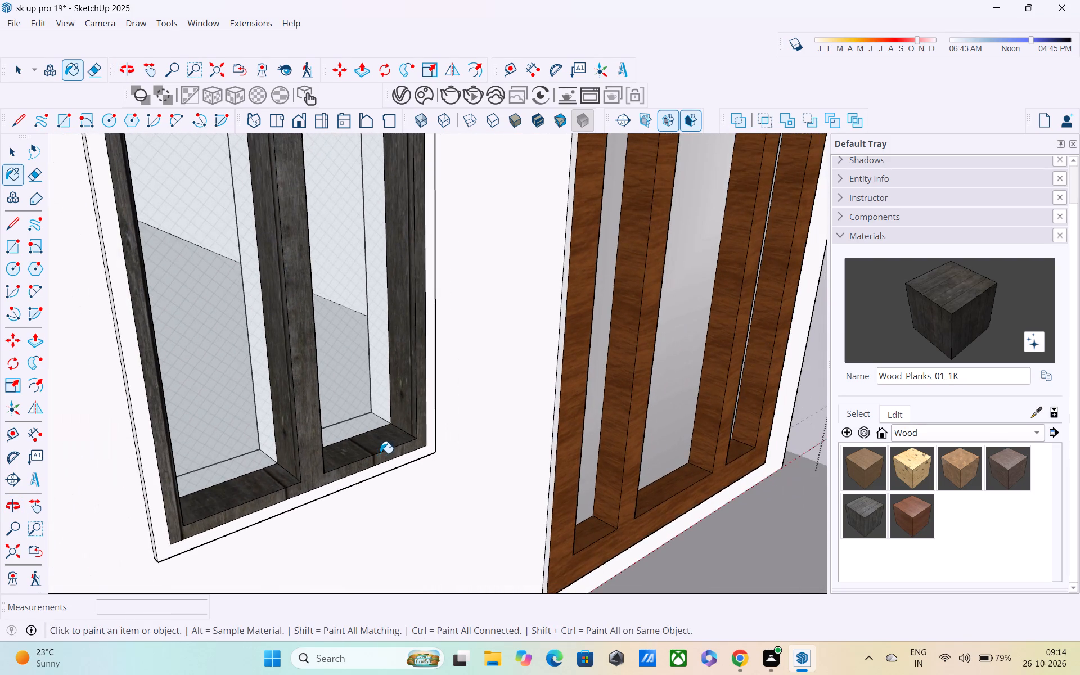
Examine the painted window and the door together, along with the whole ground floor from the front.
scroll(380, 453, down, 5)
middle_drag(446, 456, 285, 440)
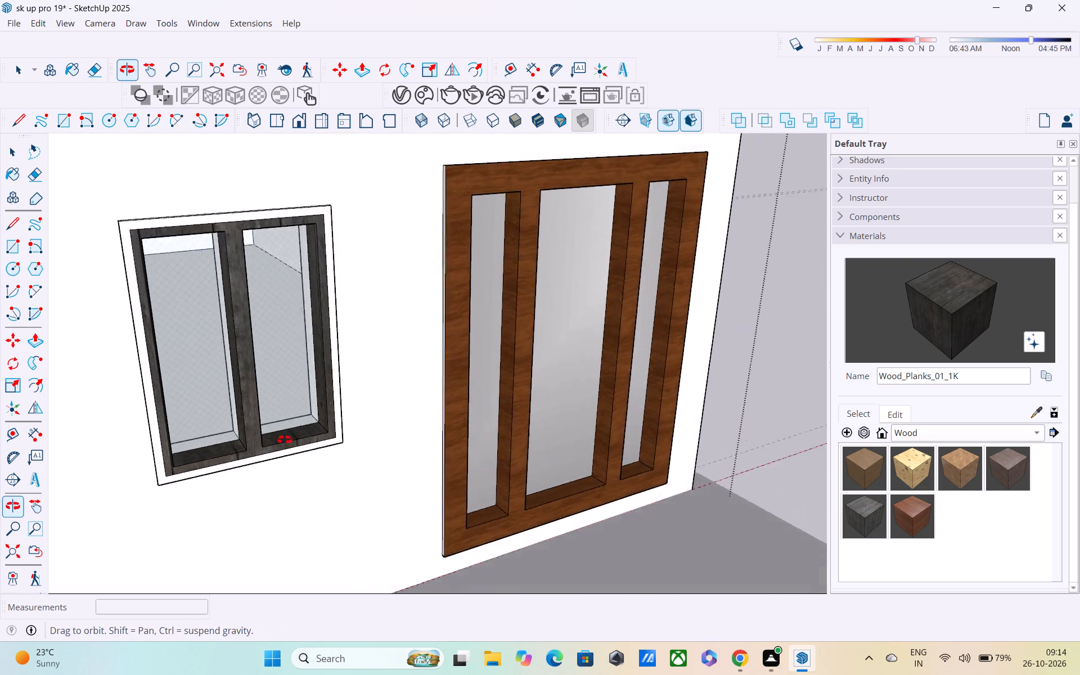
middle_drag(285, 440, 199, 424)
scroll(206, 402, down, 8)
middle_drag(384, 413, 418, 355)
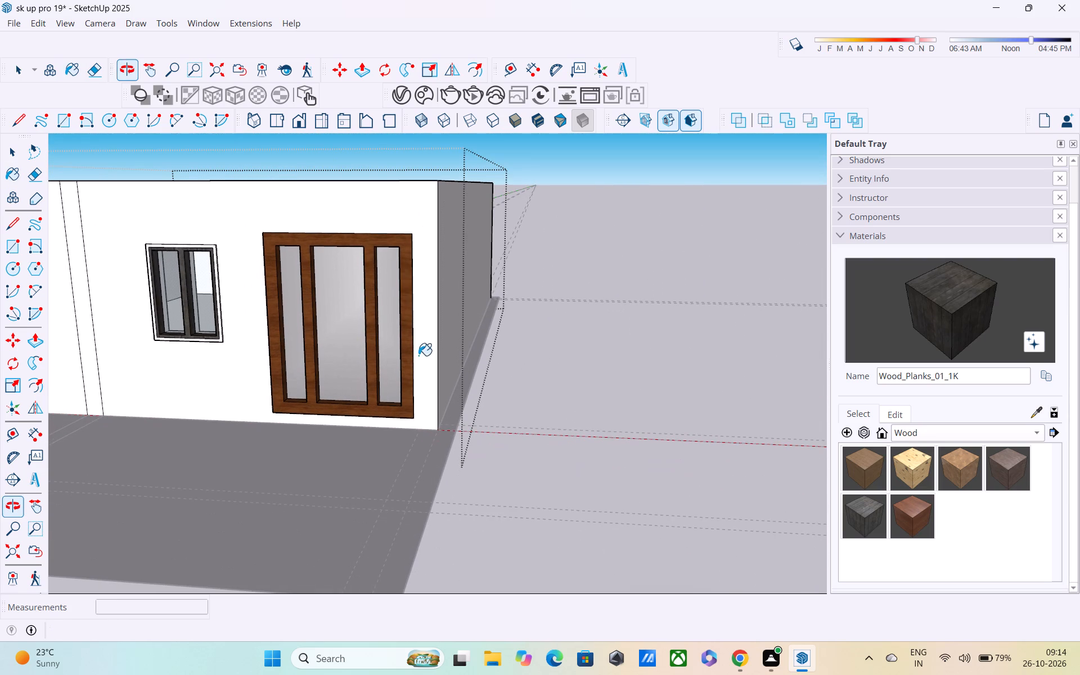
key(space)
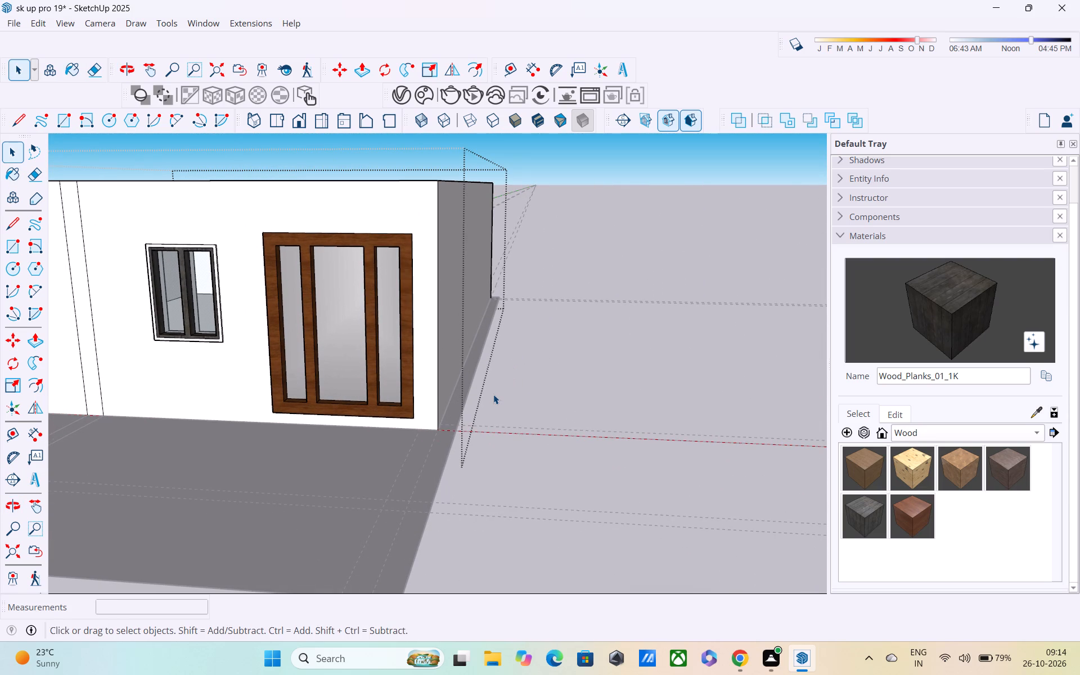
scroll(493, 394, down, 4)
middle_drag(424, 426, 420, 392)
click(578, 364)
middle_drag(373, 384, 454, 400)
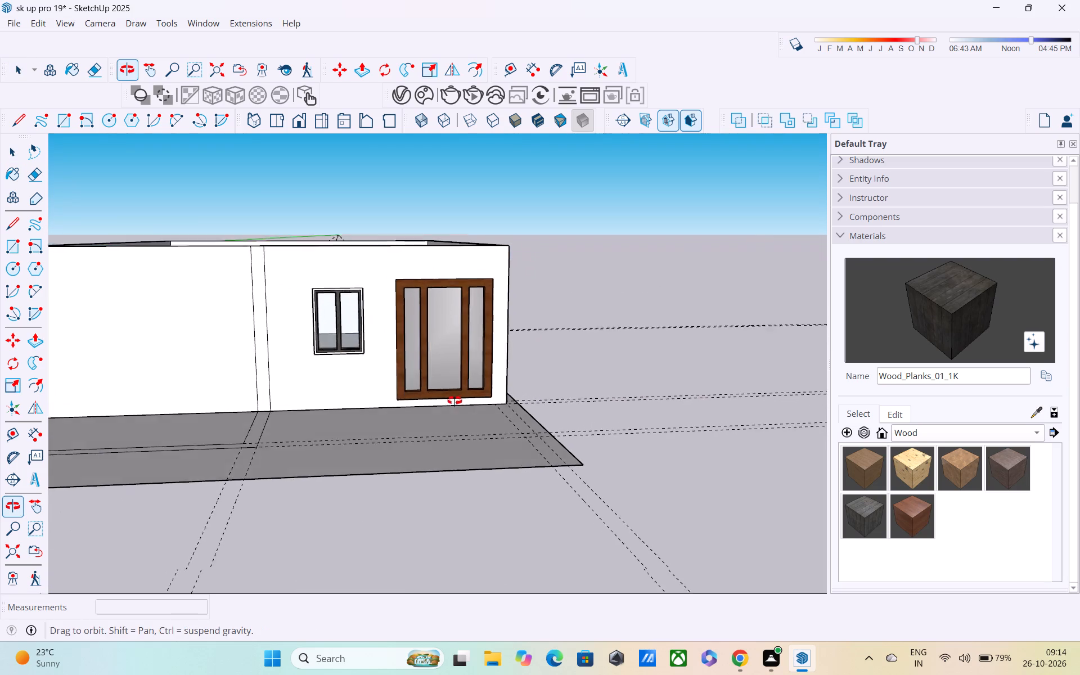
middle_drag(454, 400, 456, 402)
scroll(454, 402, down, 4)
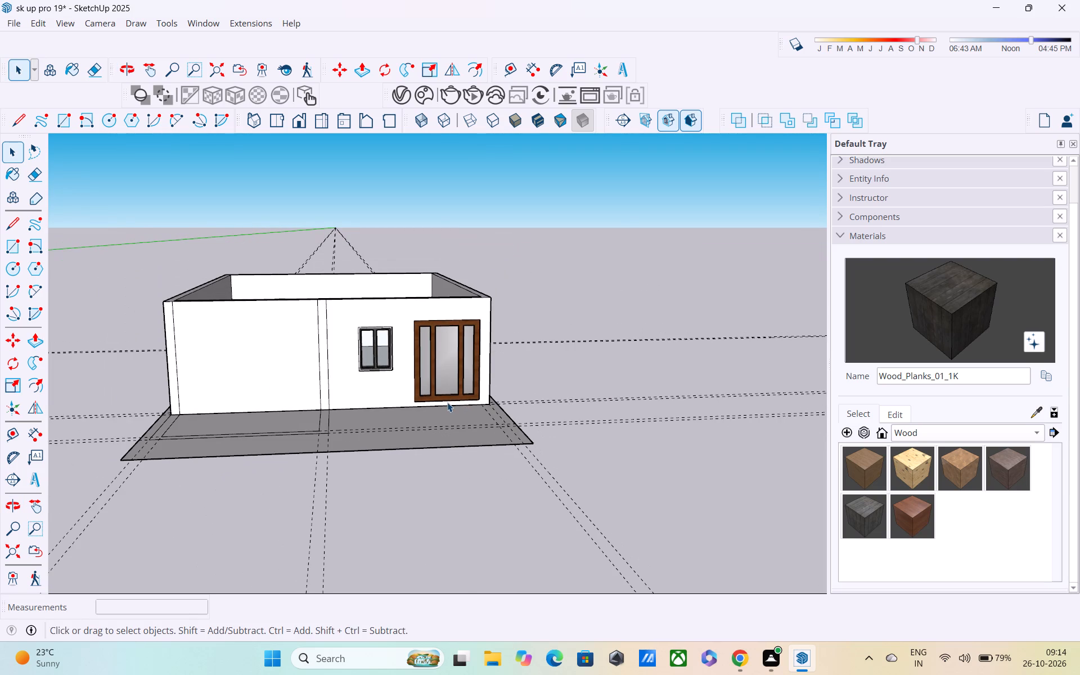
scroll(448, 404, down, 4)
scroll(503, 438, down, 3)
scroll(387, 438, up, 3)
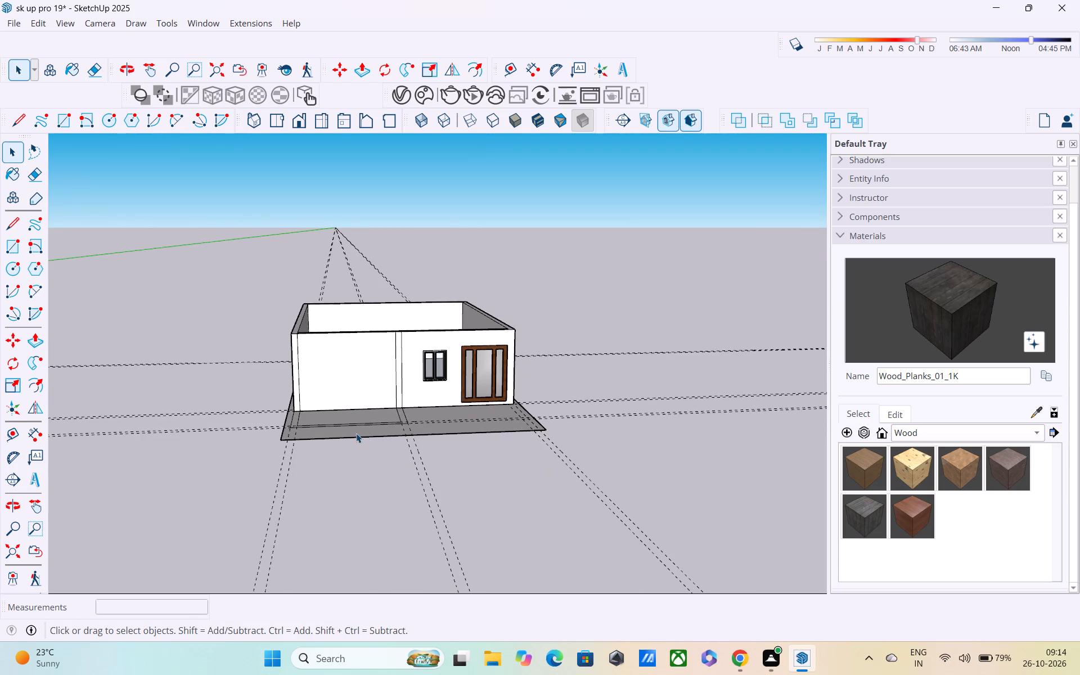
scroll(356, 433, up, 2)
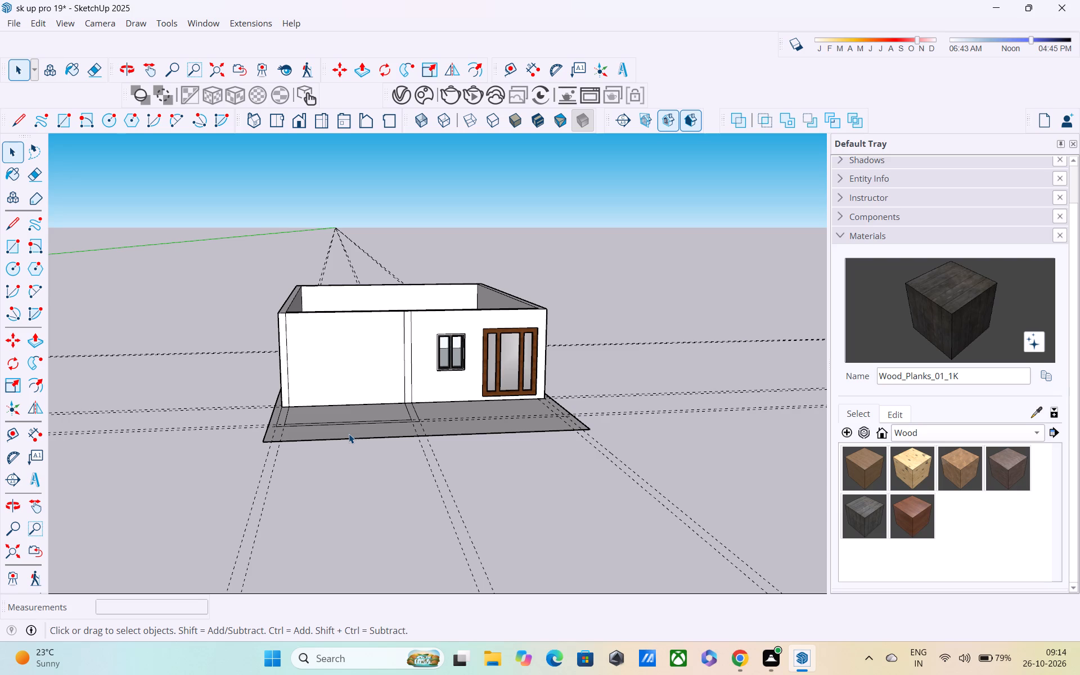
Draw a rectangle across the wall tops between diagonally opposite outer corners, covering the whole ground floor.
key(r)
scroll(301, 235, up, 1)
middle_drag(307, 255, 330, 320)
scroll(306, 236, up, 3)
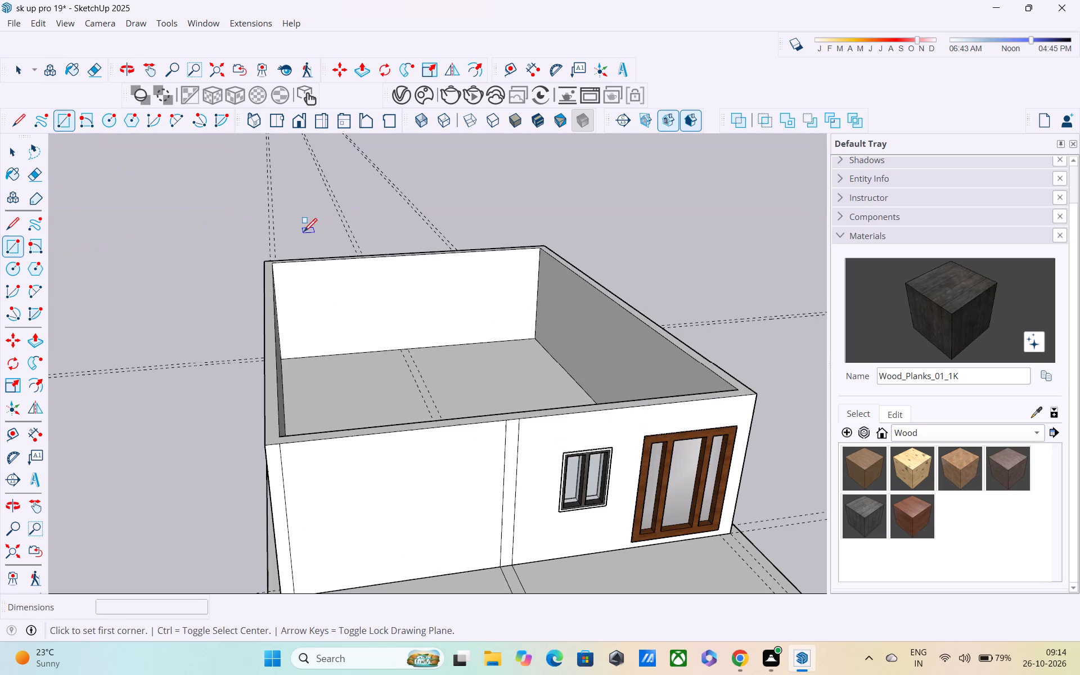
click(262, 259)
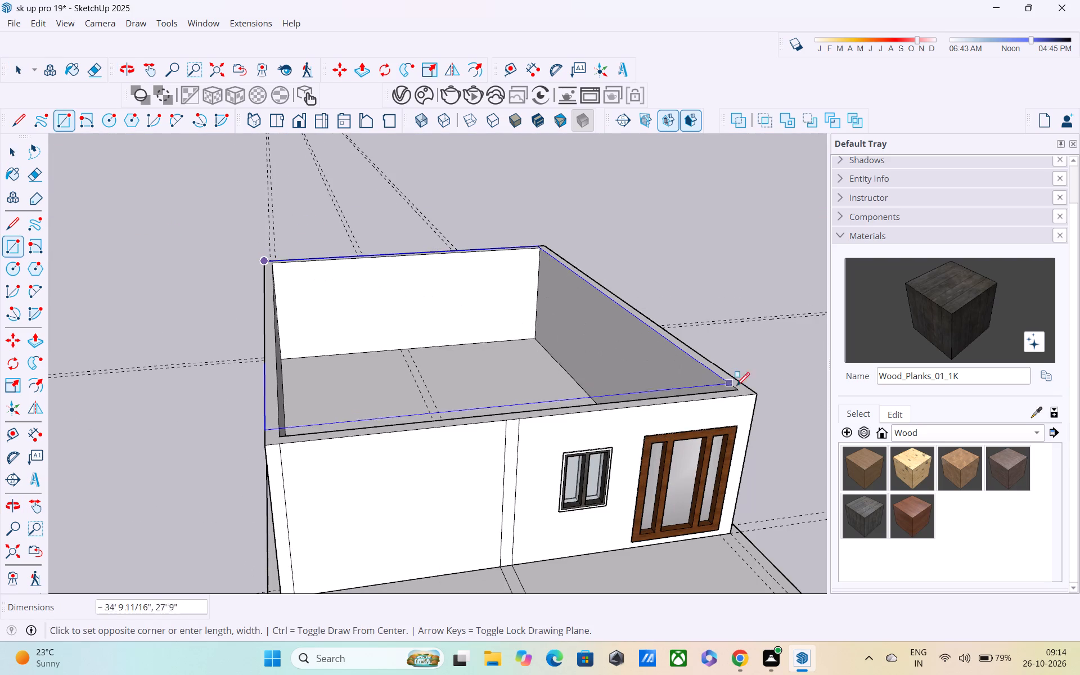
click(750, 394)
middle_drag(747, 398, 611, 407)
key(space)
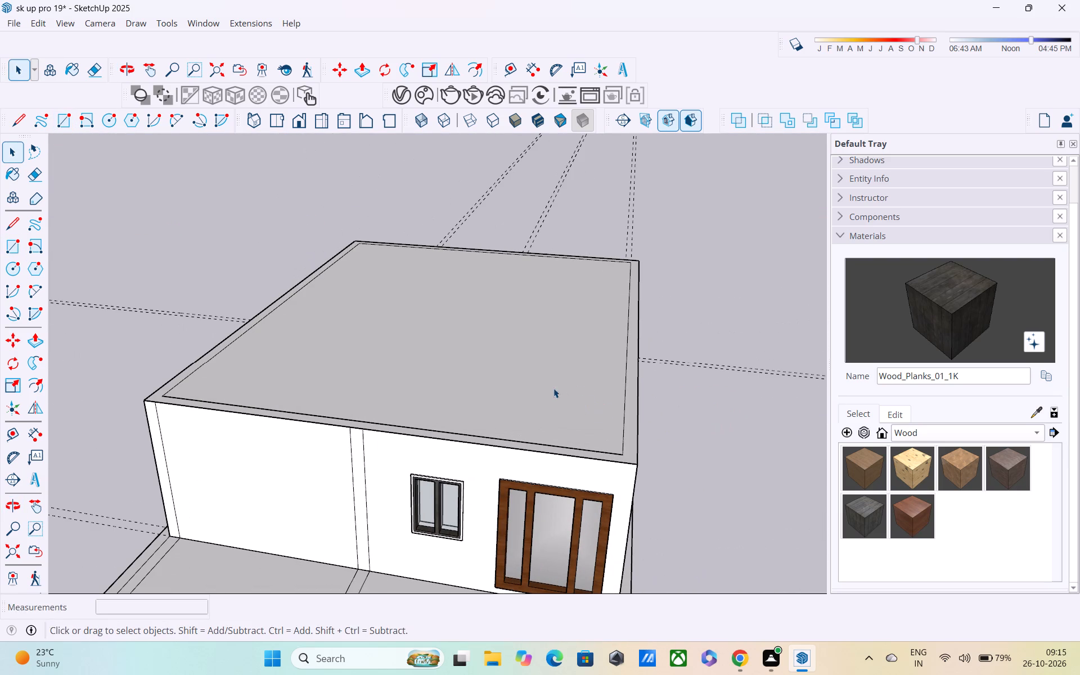
Move the roof rectangle with its edges off the walls to the open ground beside the building's door-side wall.
click(553, 388)
double_click(566, 388)
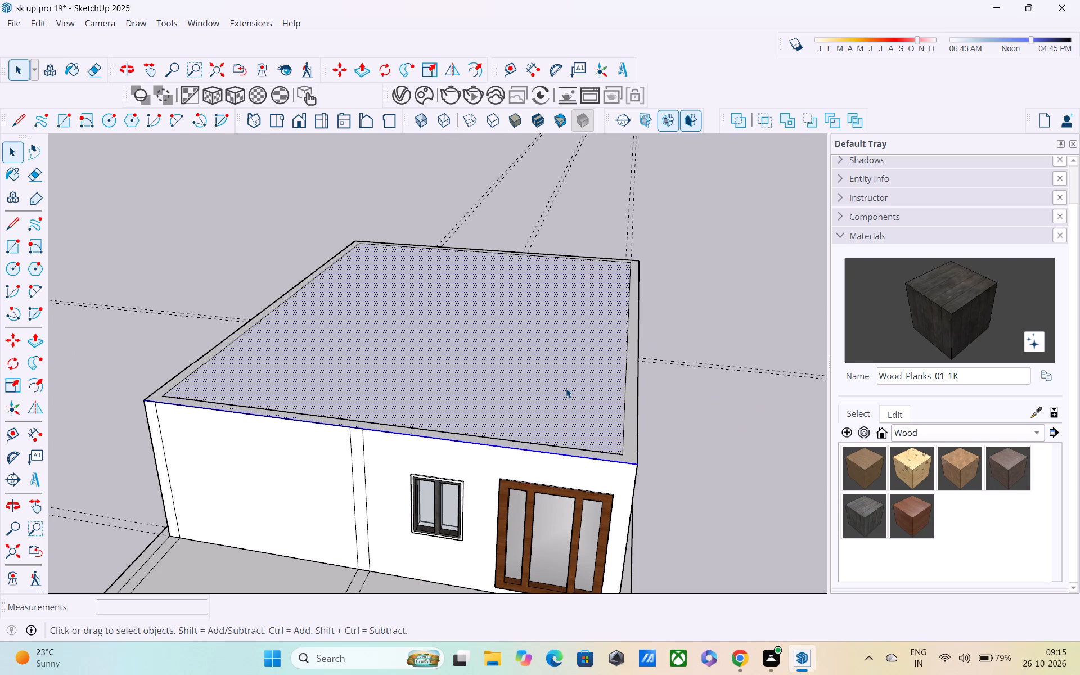
key(m)
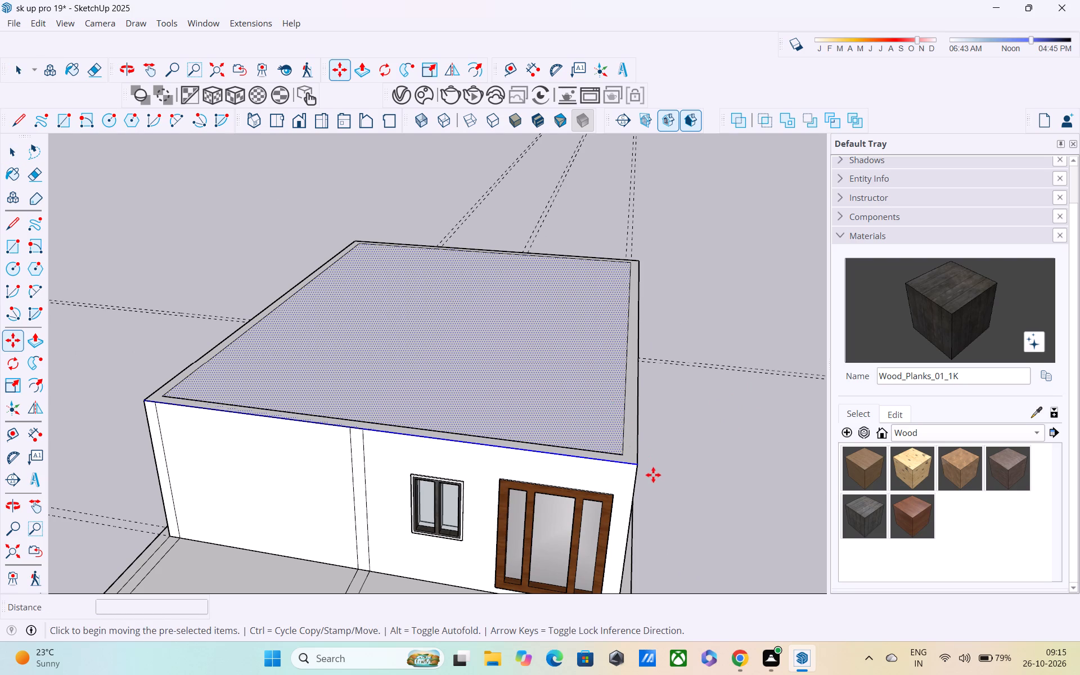
click(638, 467)
scroll(751, 364, down, 1)
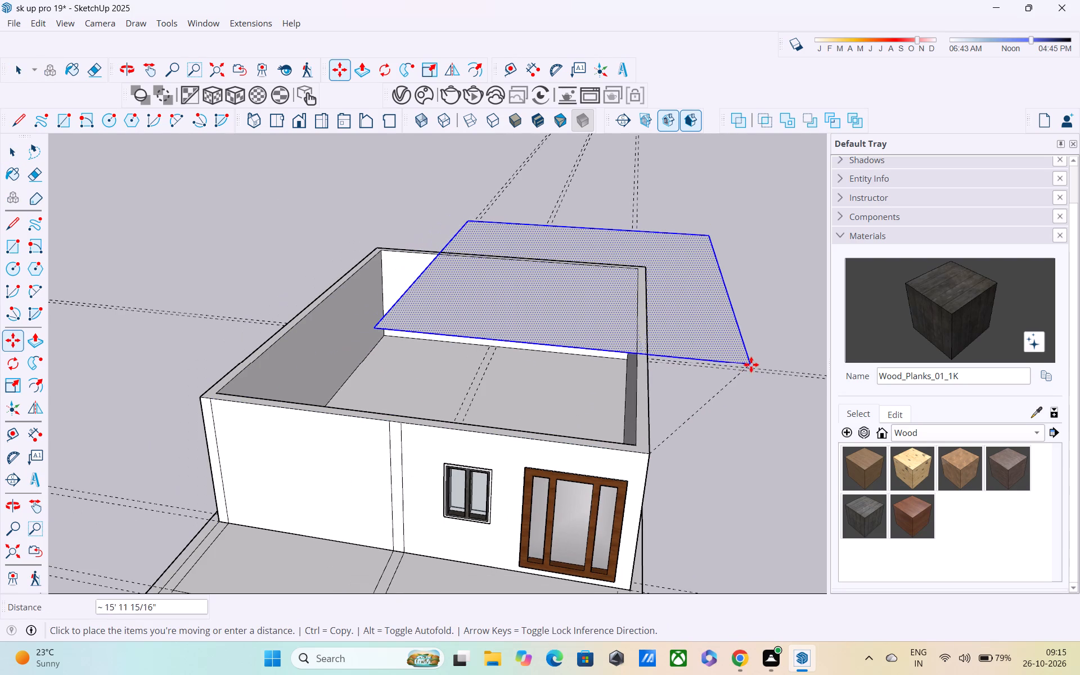
middle_drag(730, 363, 391, 318)
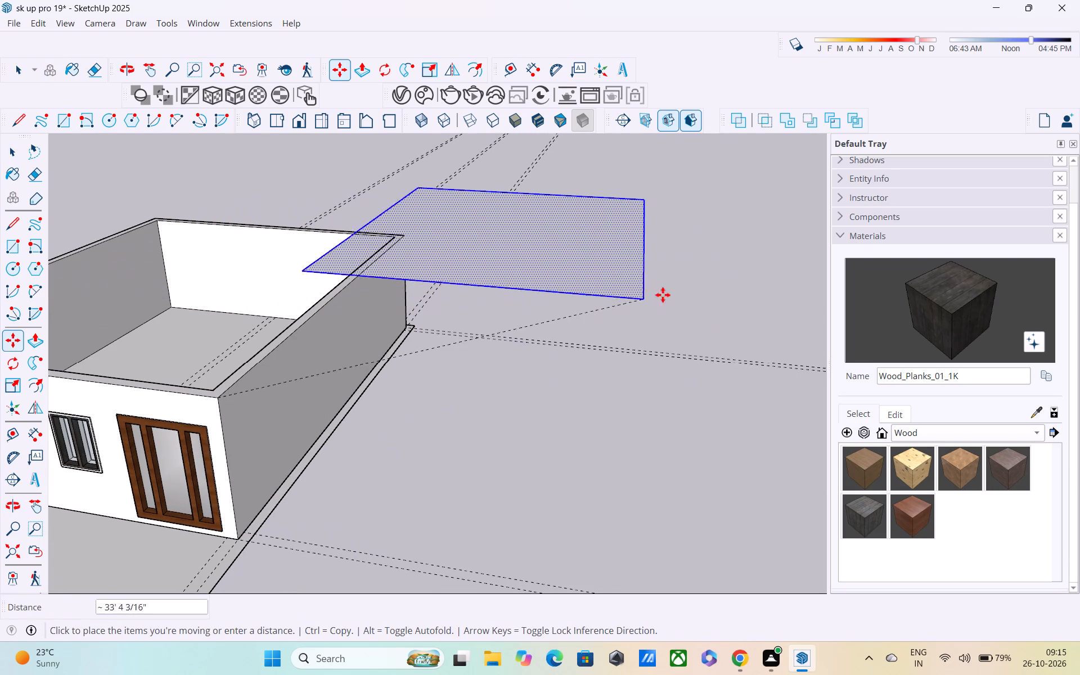
click(792, 294)
Push/Pull the separated roof rectangle upward by 10" to form a slab.
key(p)
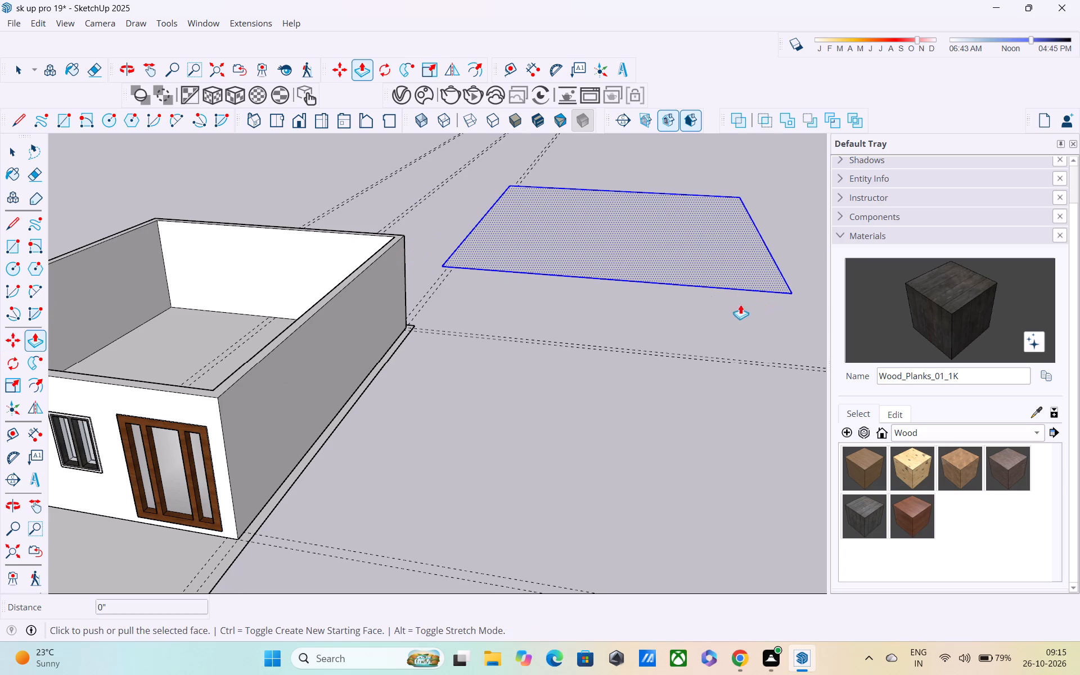
click(687, 265)
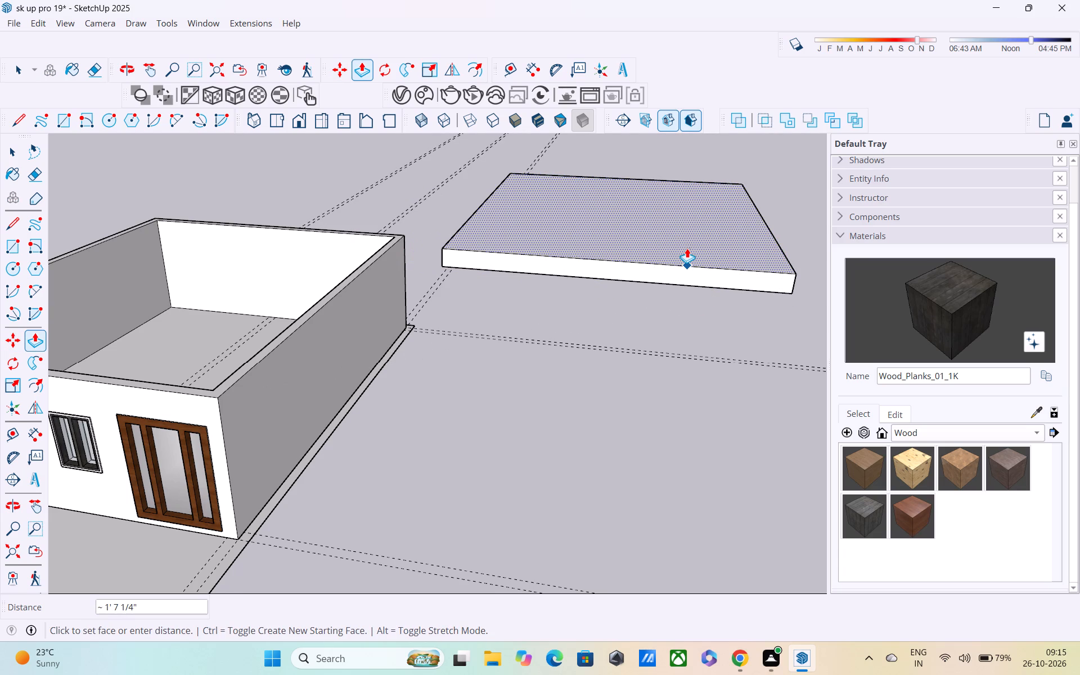
text(10")
key(Return)
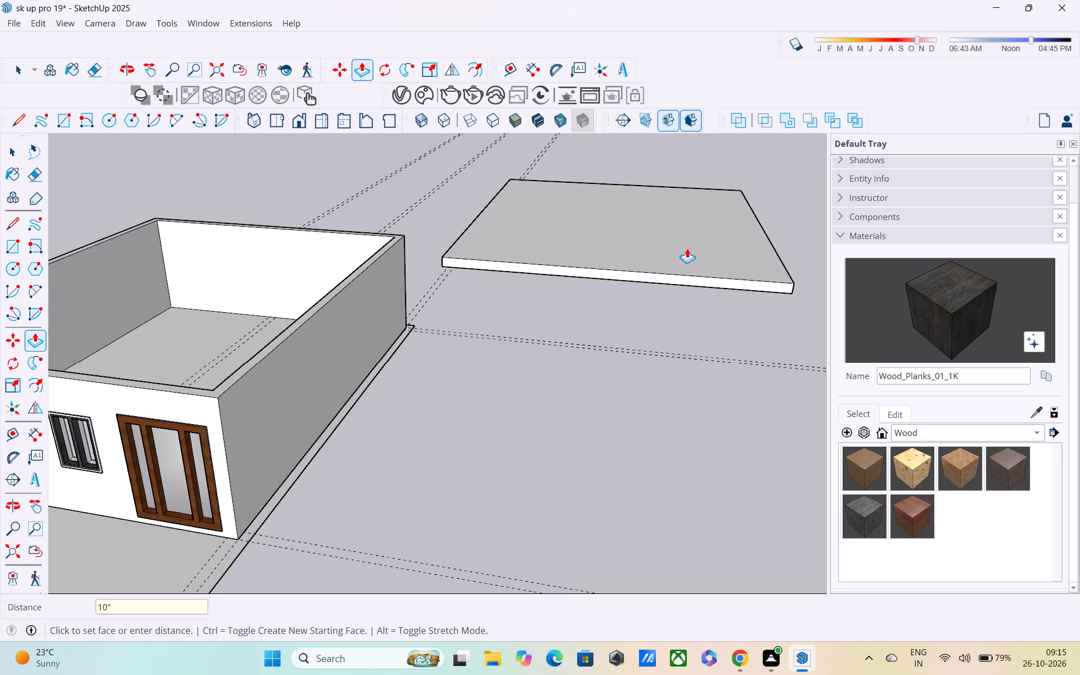
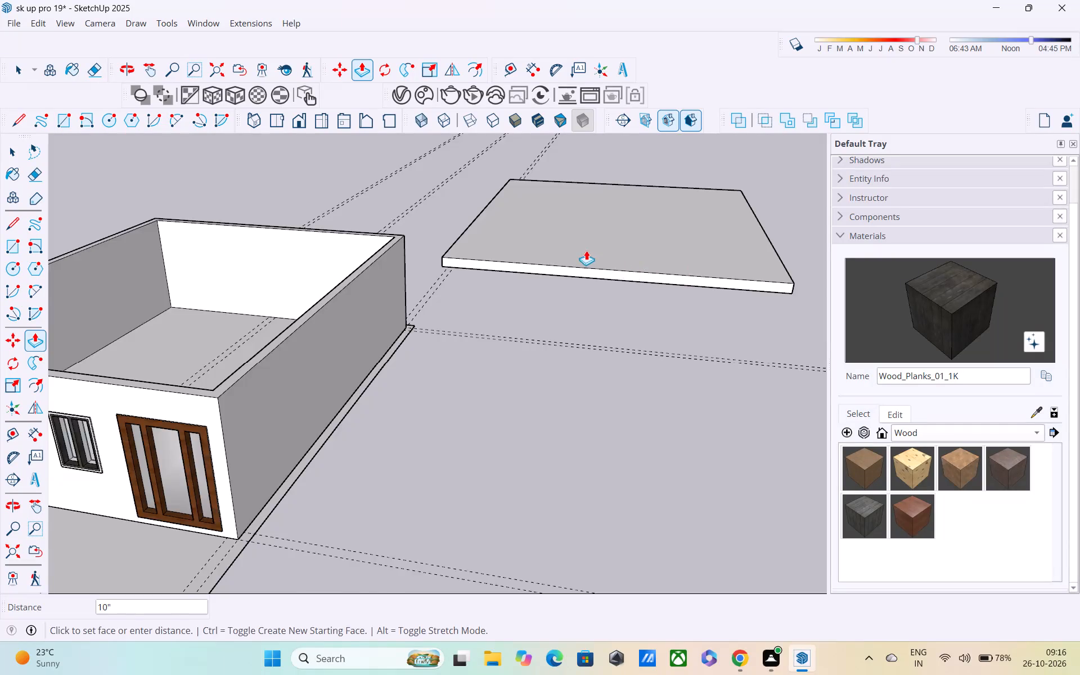
Select all the faces and edges of the separated roof slab and make them a group.
scroll(568, 242, down, 4)
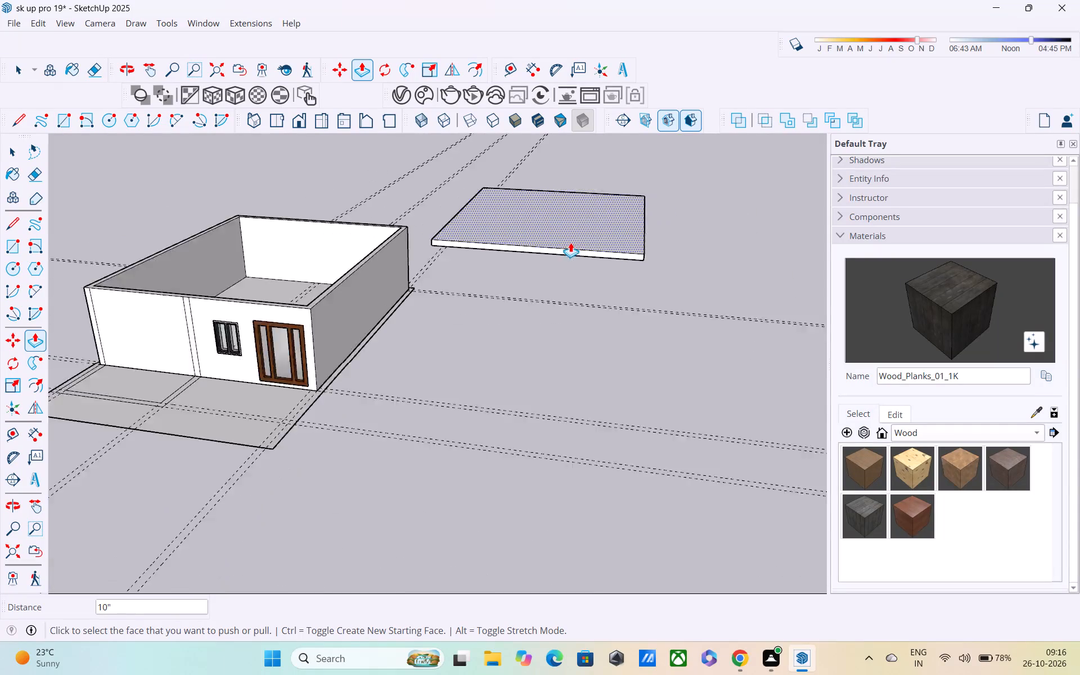
scroll(570, 242, down, 2)
middle_drag(583, 262, 569, 334)
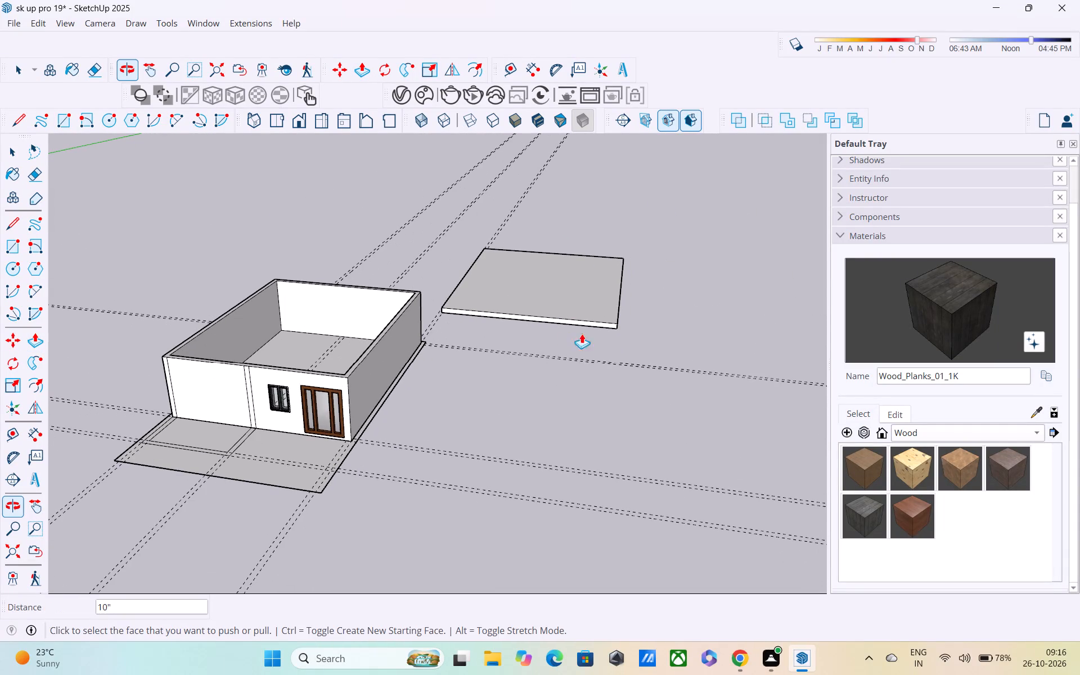
key(space)
click(592, 327)
double_click(593, 327)
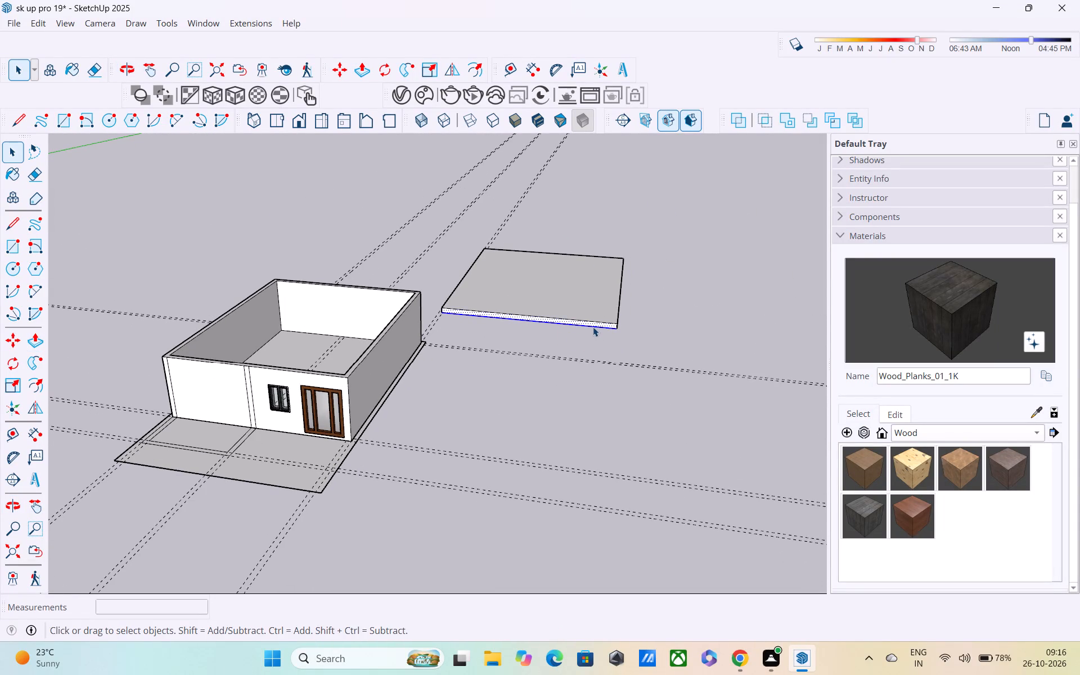
double_click(588, 322)
triple_click(588, 322)
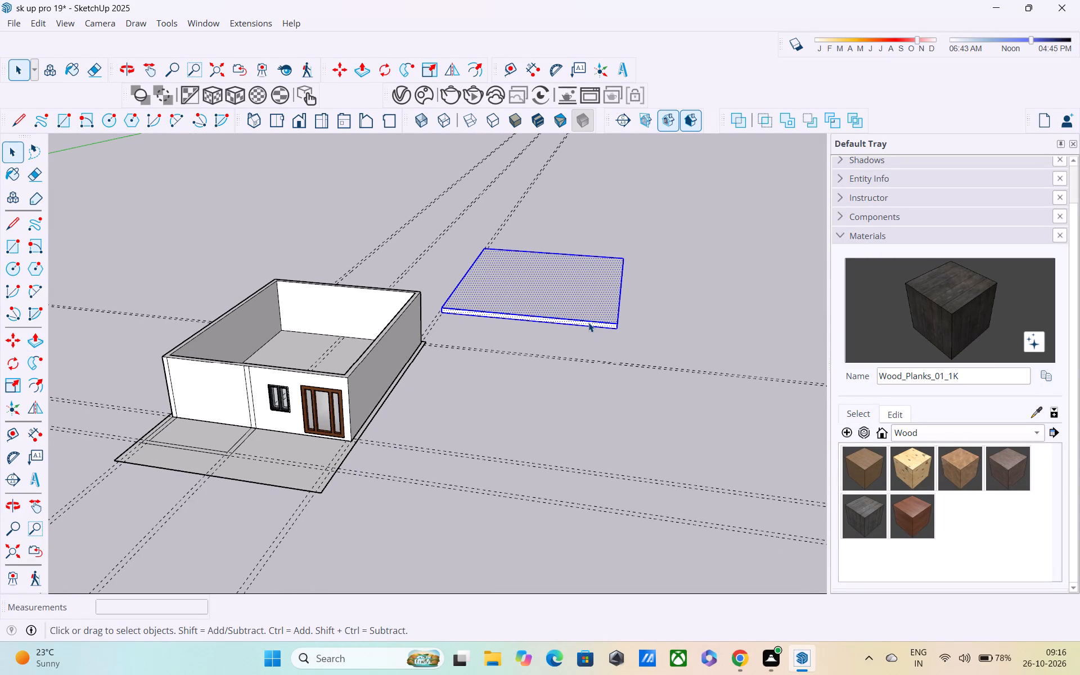
click(588, 322)
right_click(592, 332)
triple_click(573, 292)
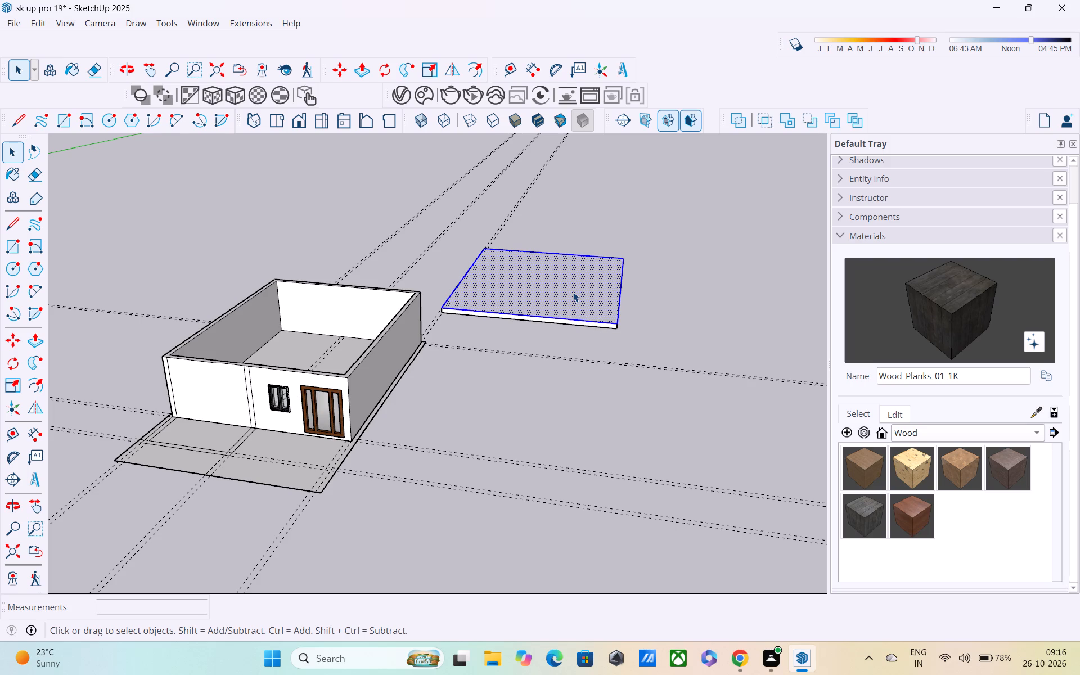
click(17, 21)
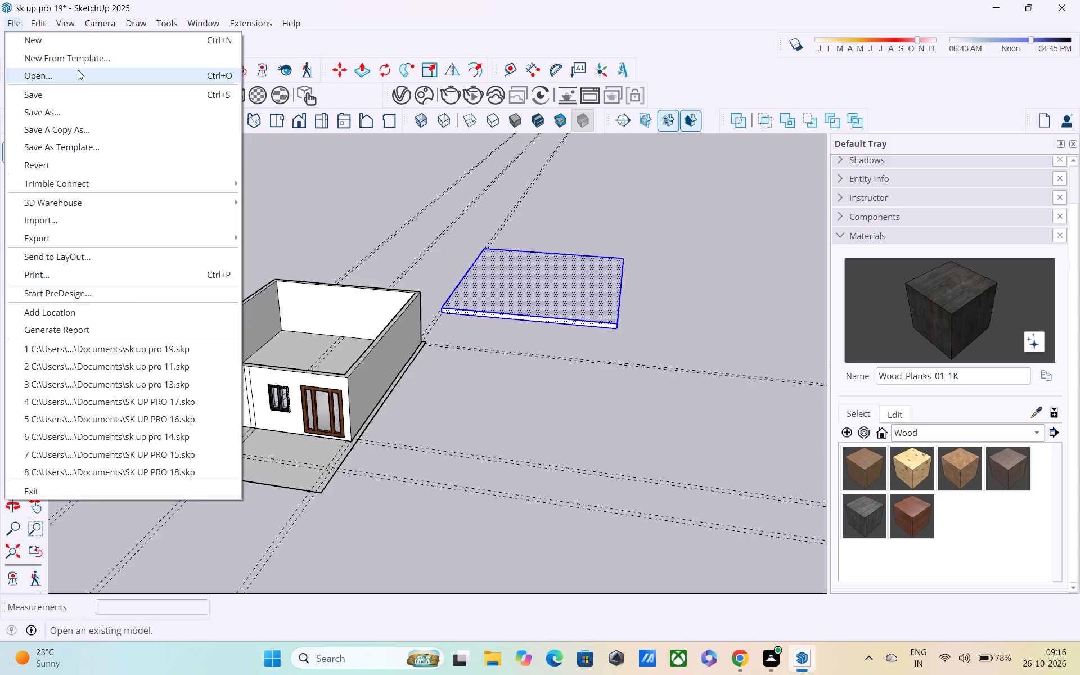
click(37, 25)
click(41, 17)
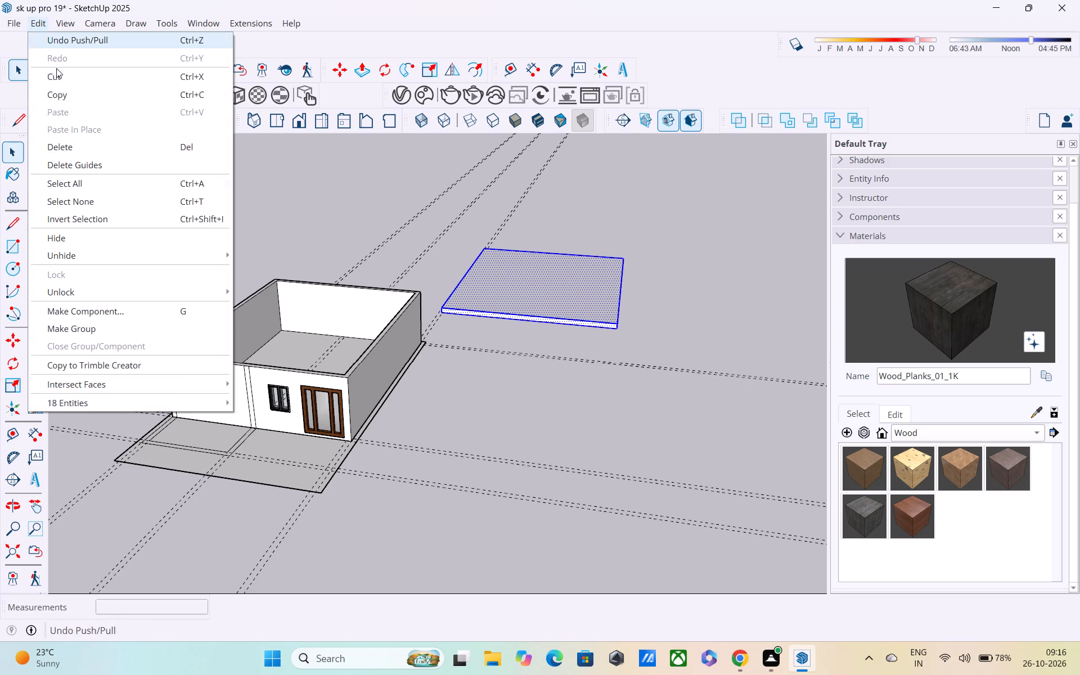
click(112, 331)
Move the roof slab group by its lower front corner onto the matching wall-top corner above the door, covering the ground floor.
middle_drag(494, 329, 547, 306)
key(m)
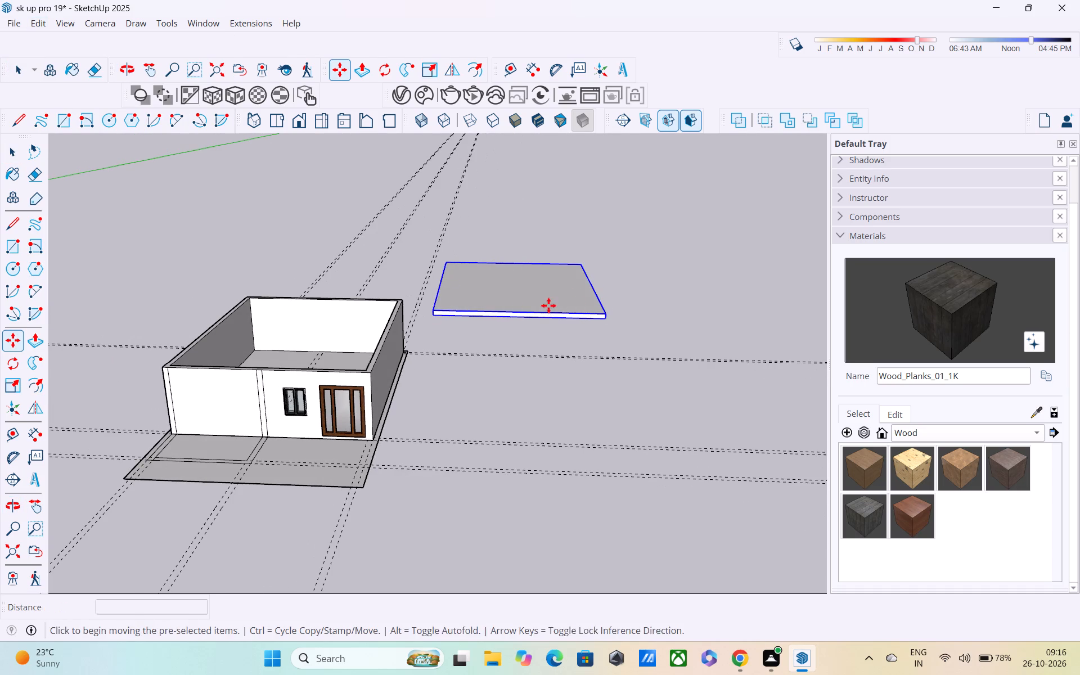
scroll(597, 307, up, 3)
click(609, 322)
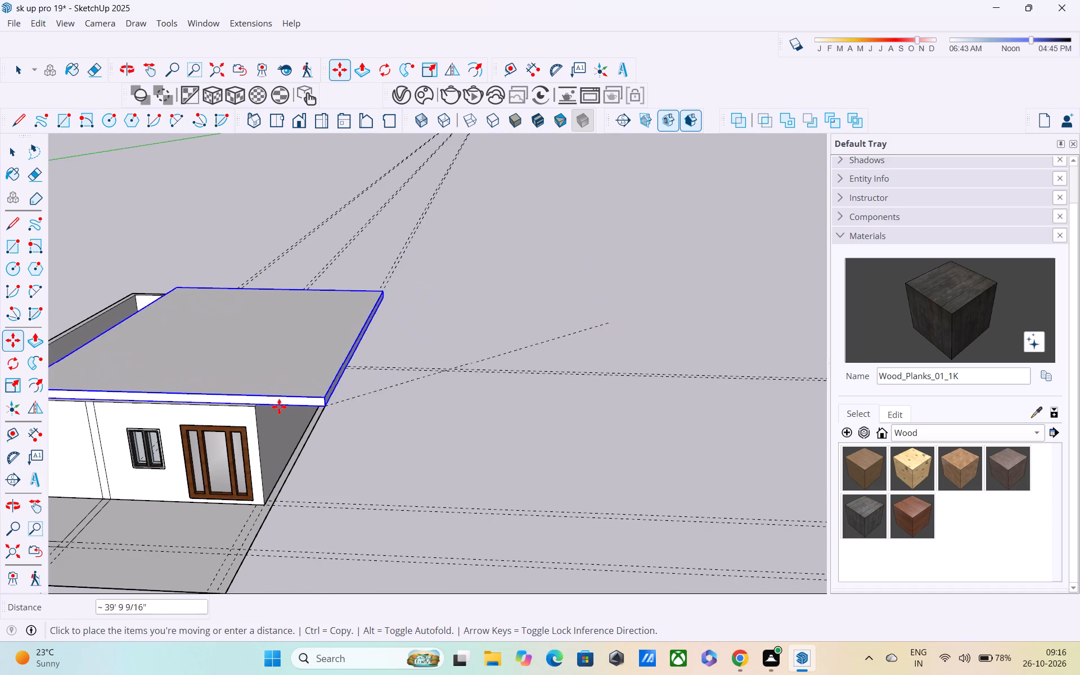
click(256, 404)
scroll(284, 390, down, 6)
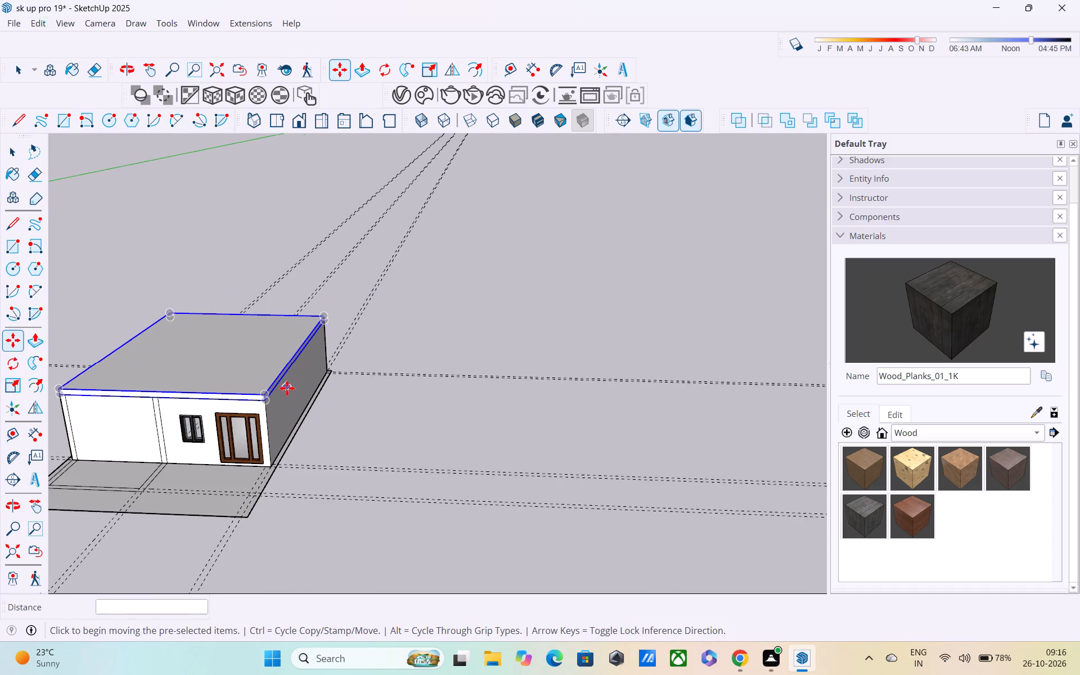
scroll(287, 388, down, 2)
shift+middle_drag(286, 389, 374, 328)
middle_drag(230, 408, 237, 298)
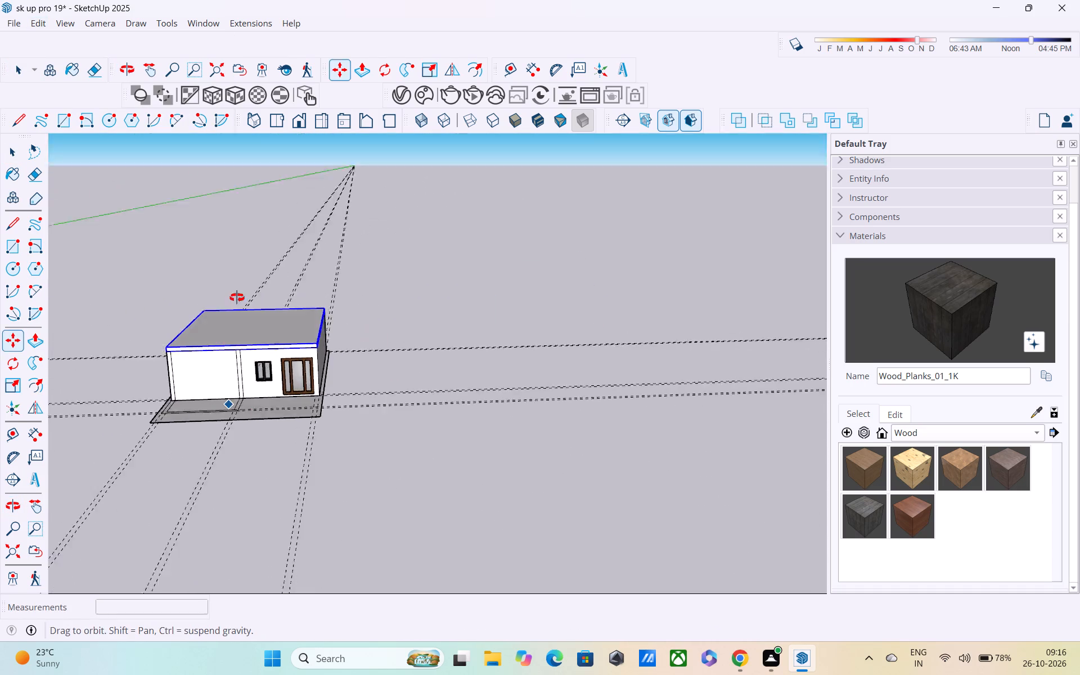
middle_drag(237, 298, 240, 330)
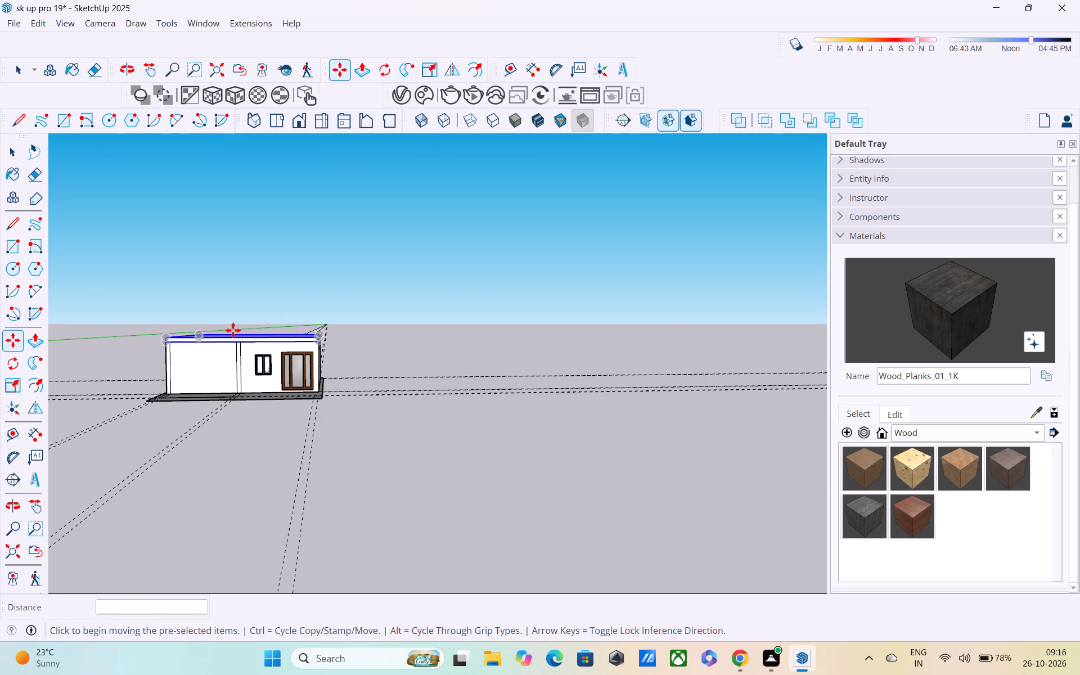
scroll(228, 337, down, 2)
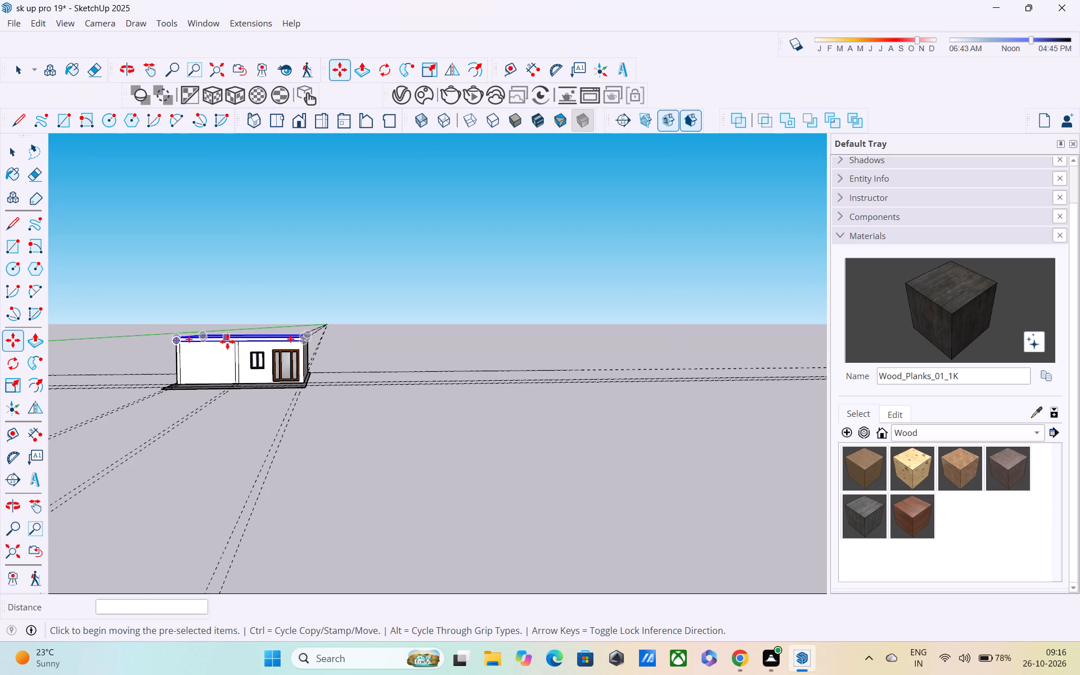
scroll(227, 350, down, 3)
key(space)
click(349, 331)
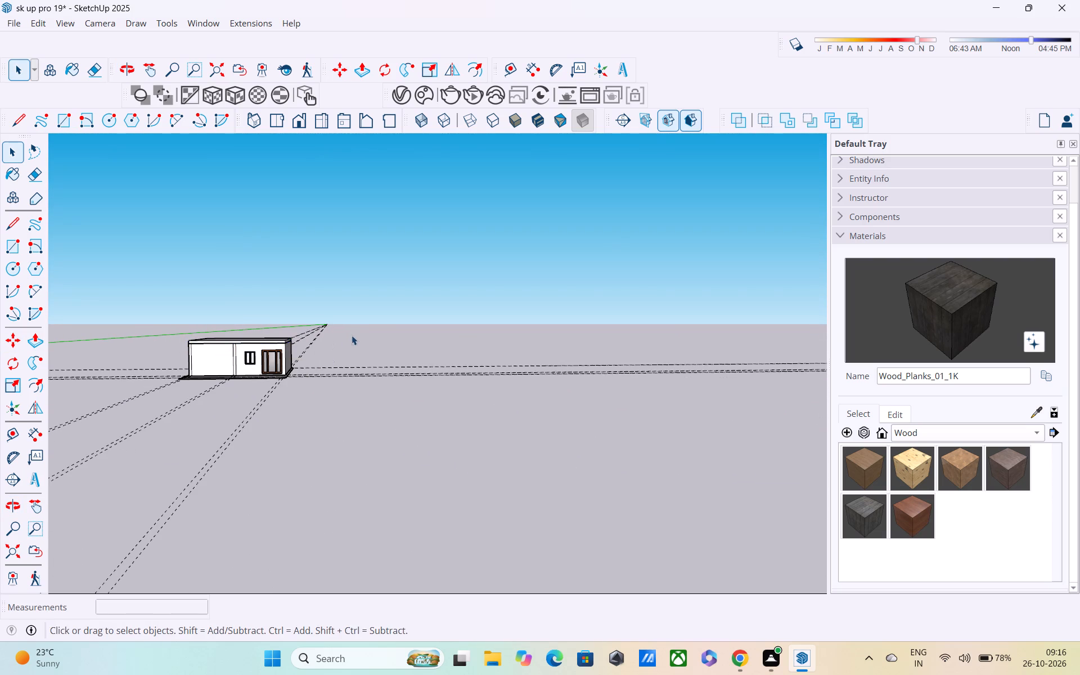
Delete all the dashed guide lines that cross the plot in both directions.
middle_drag(245, 364, 322, 442)
scroll(361, 420, down, 3)
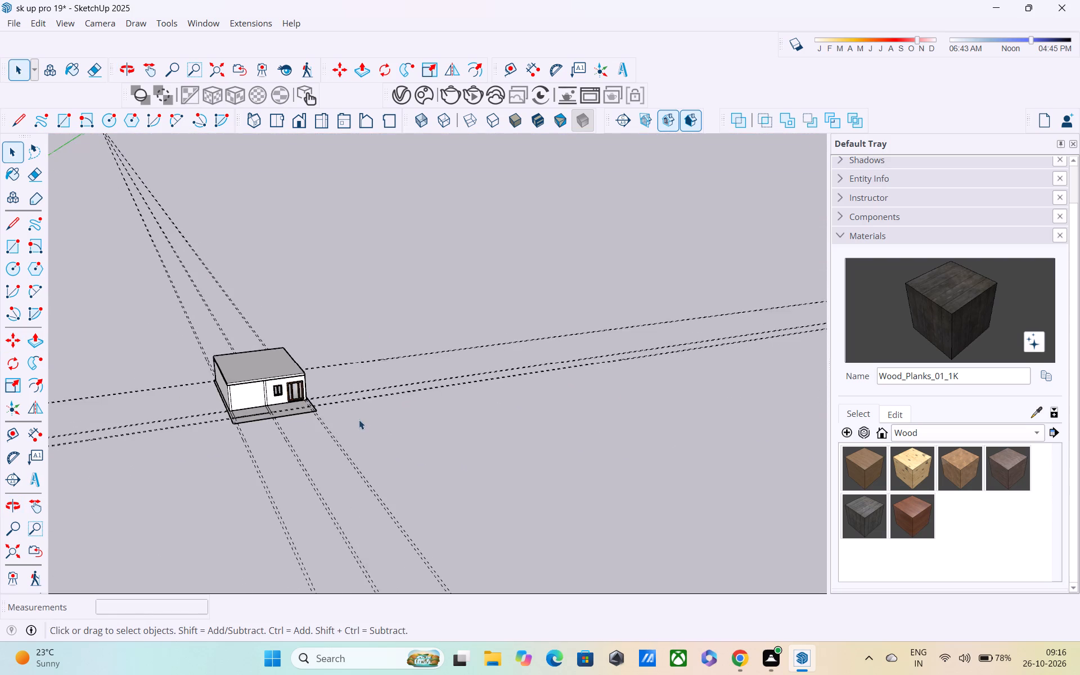
scroll(359, 420, down, 1)
middle_drag(352, 445, 409, 378)
drag(592, 423, 452, 545)
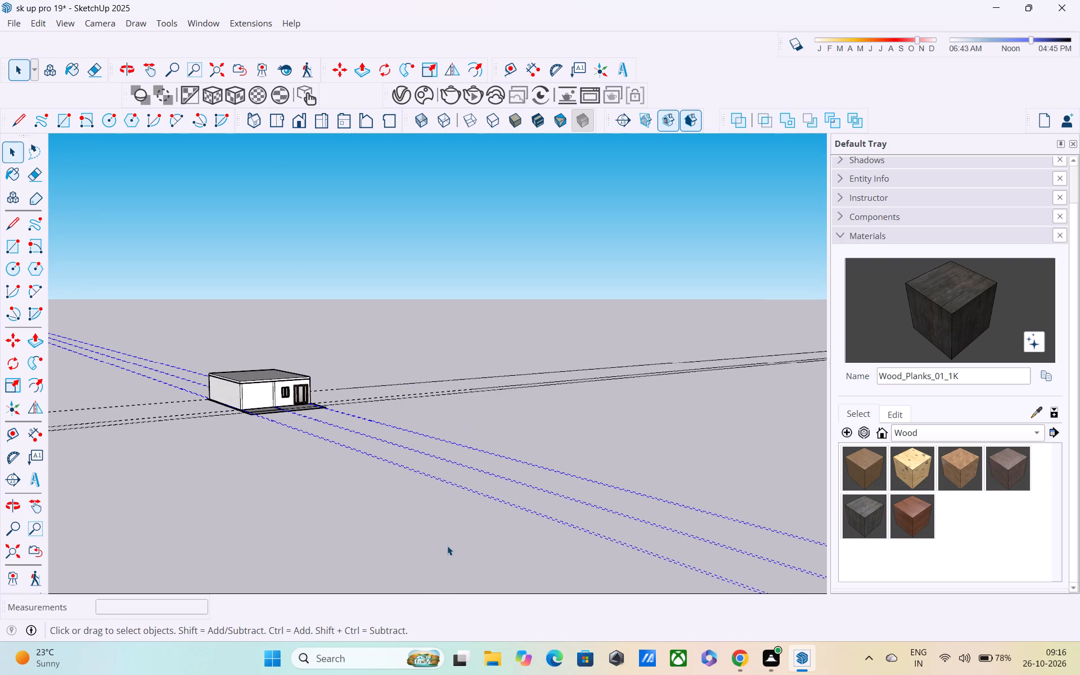
key(Delete)
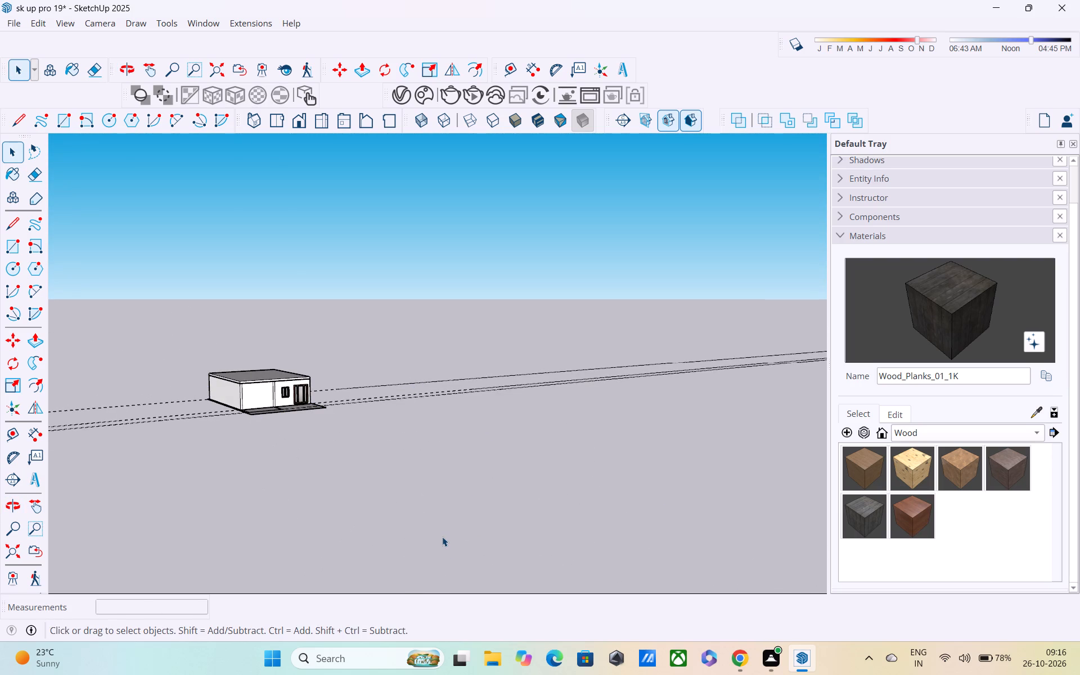
drag(84, 386, 92, 476)
drag(110, 457, 110, 379)
middle_drag(147, 518, 60, 662)
drag(162, 319, 158, 327)
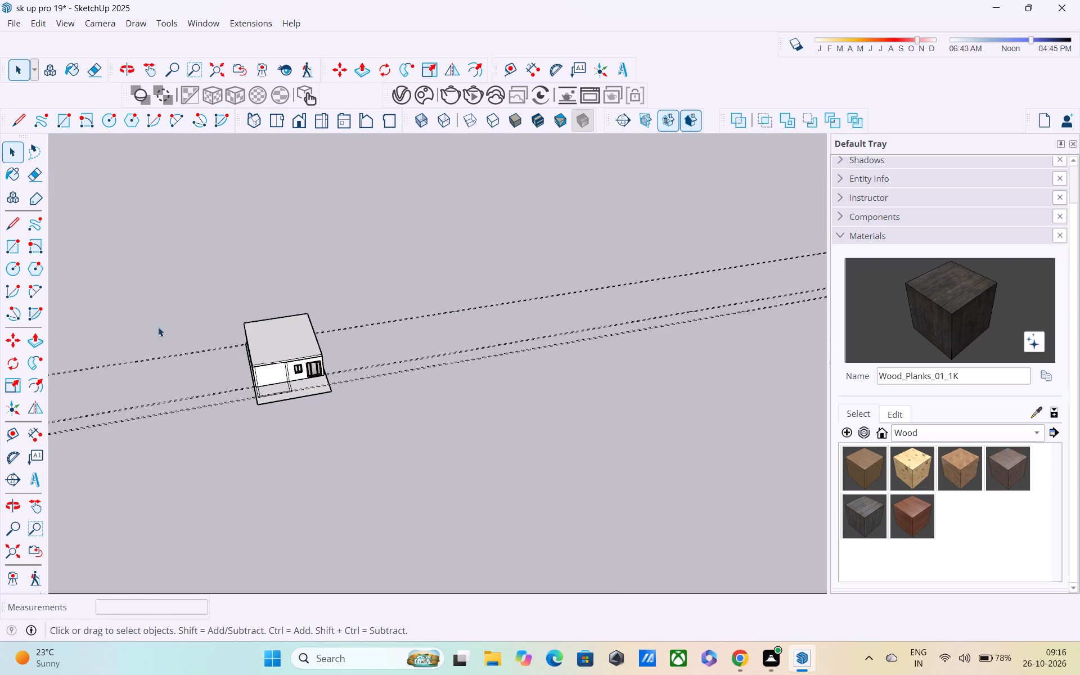
drag(158, 327, 139, 494)
key(Delete)
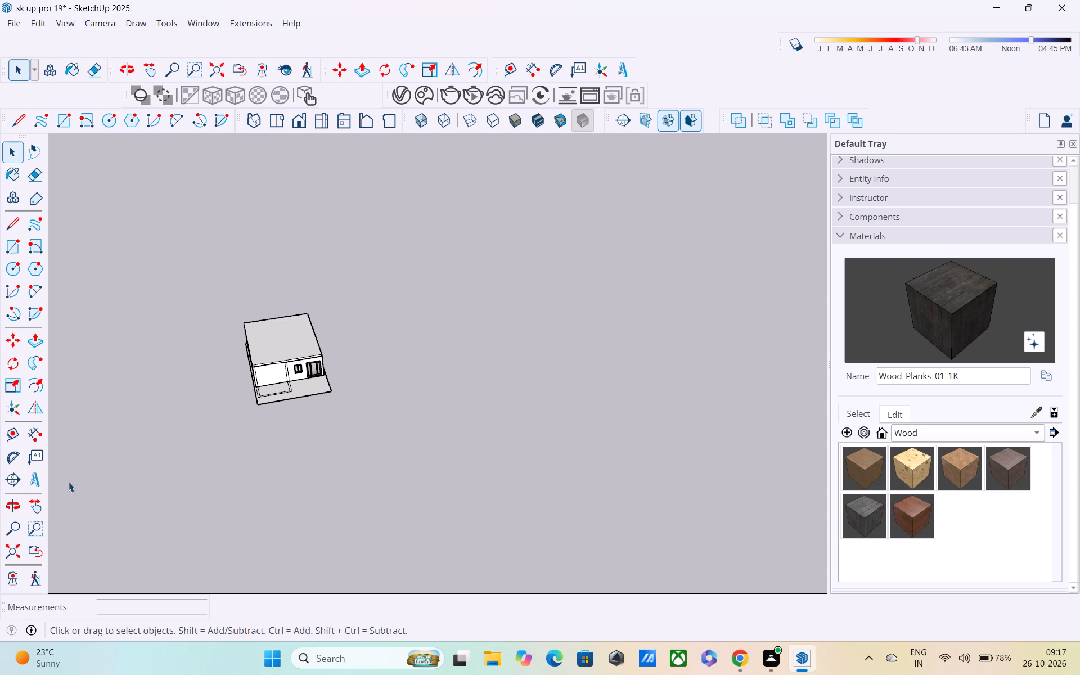
Examine the roofed ground floor and the front plot area with its outlined rectangle from above and from the front.
scroll(296, 422, up, 3)
middle_drag(304, 399, 258, 335)
middle_drag(258, 354, 213, 331)
scroll(286, 349, up, 2)
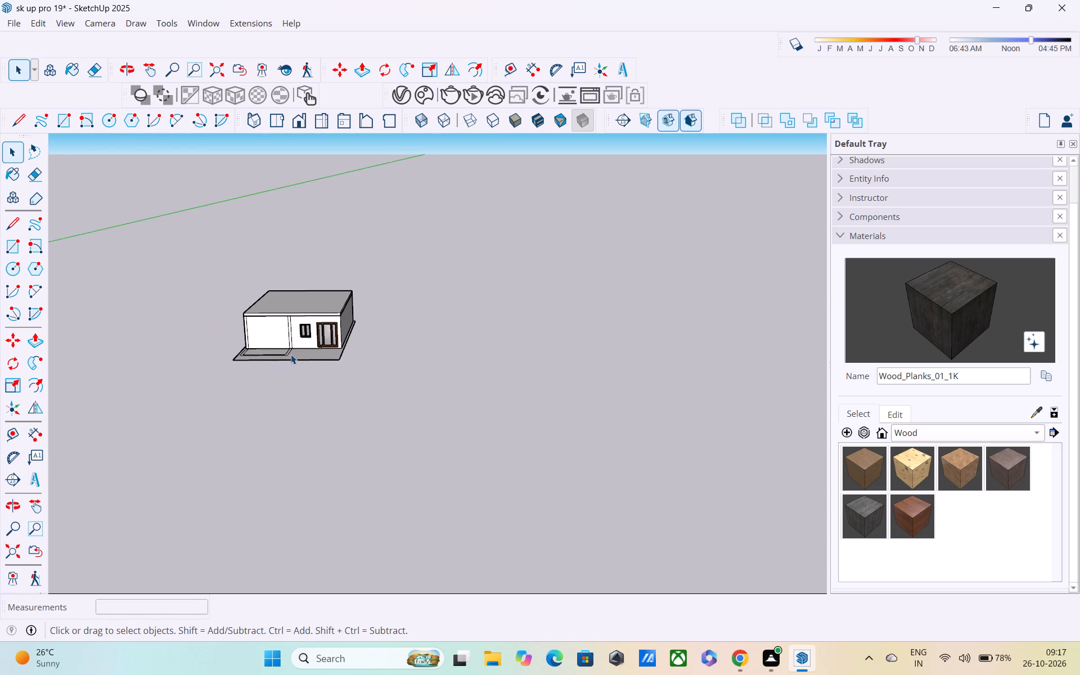
scroll(291, 354, up, 3)
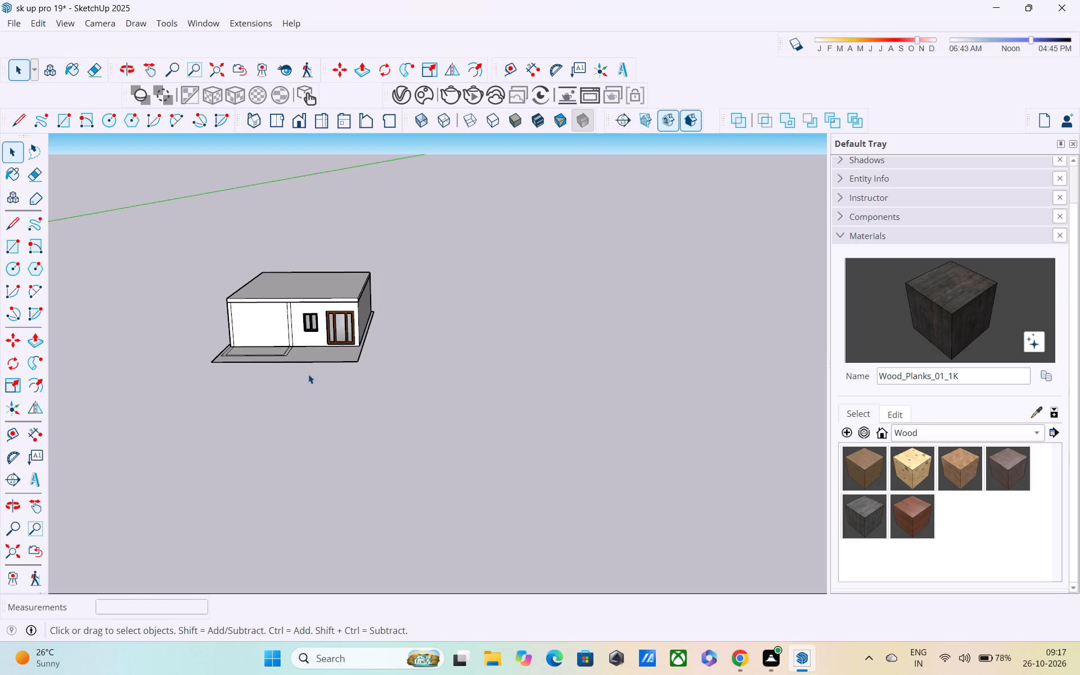
middle_drag(295, 370, 300, 505)
scroll(274, 394, up, 4)
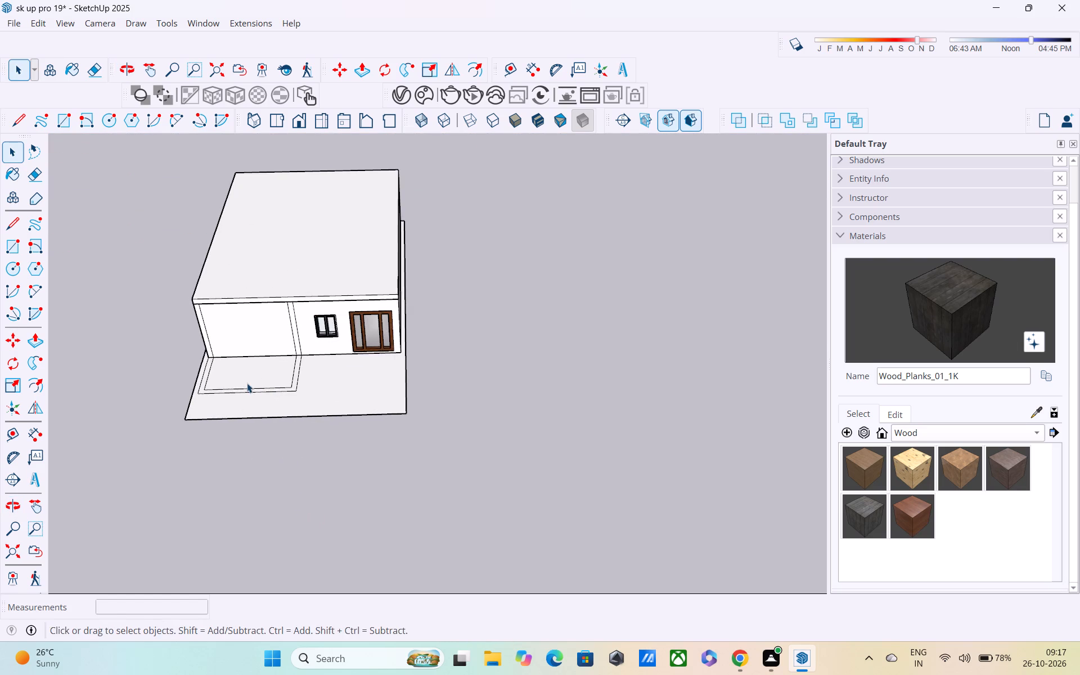
middle_drag(247, 383, 309, 307)
scroll(291, 360, up, 3)
middle_drag(302, 366, 229, 373)
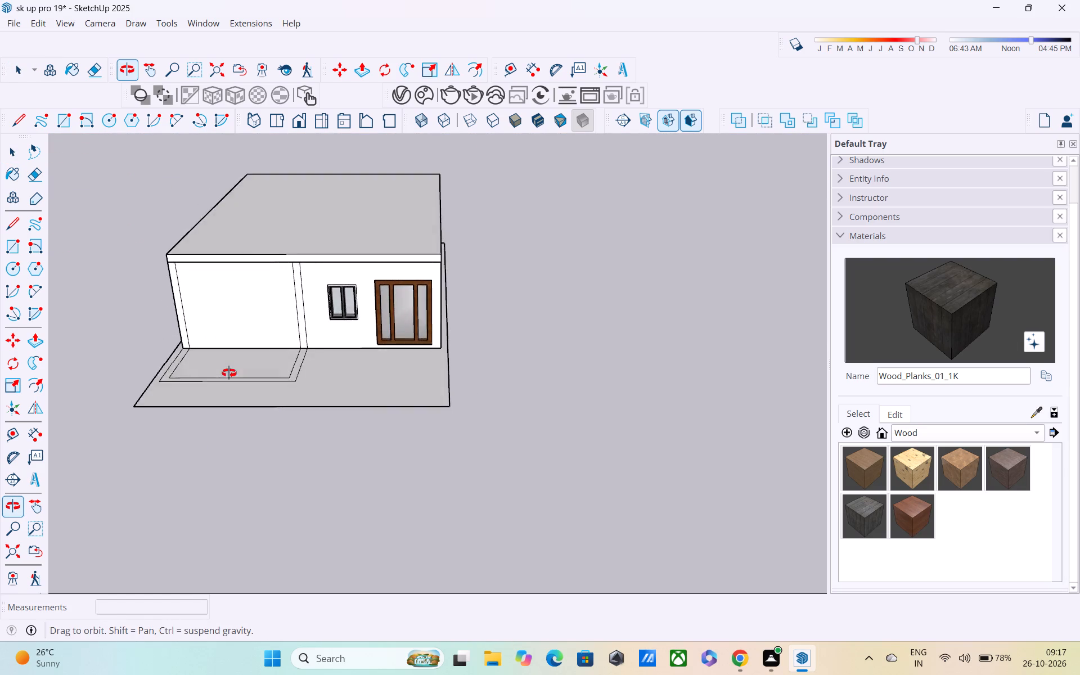
middle_drag(229, 373, 294, 451)
scroll(295, 431, up, 4)
middle_drag(344, 437, 298, 485)
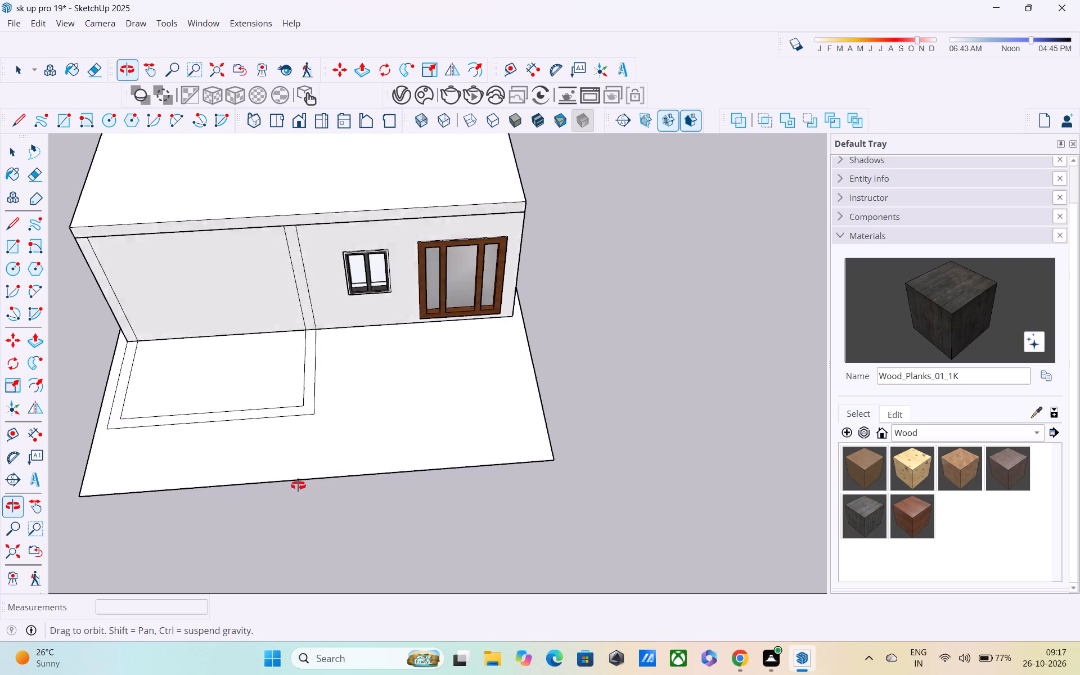
middle_drag(298, 485, 276, 504)
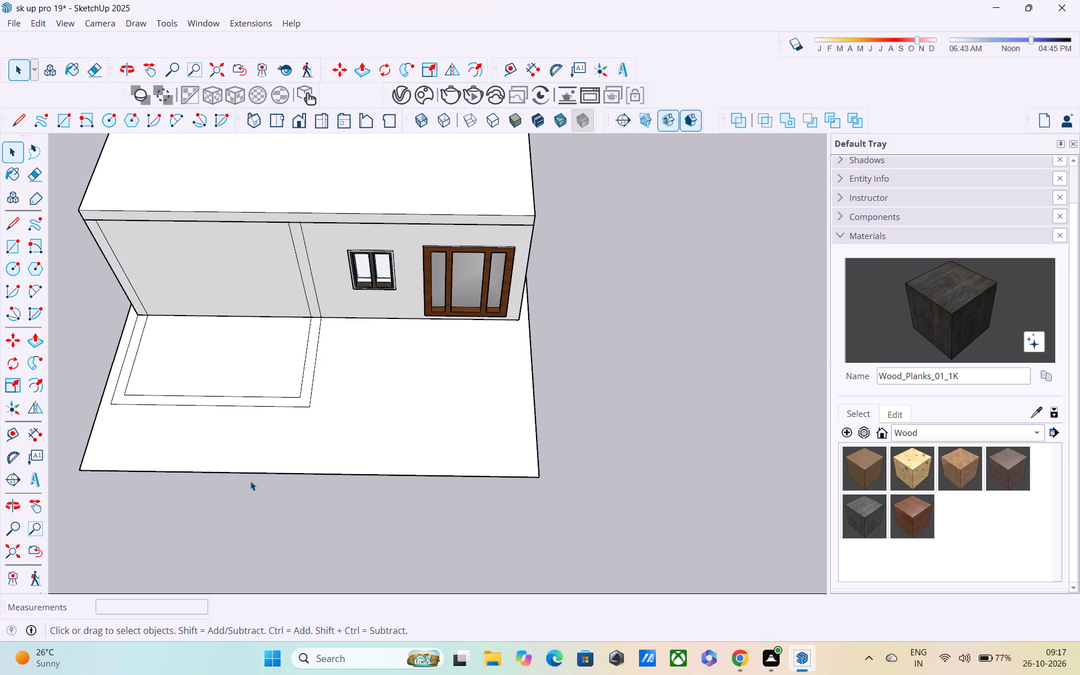
scroll(344, 457, up, 1)
scroll(344, 457, down, 4)
middle_drag(354, 454, 238, 463)
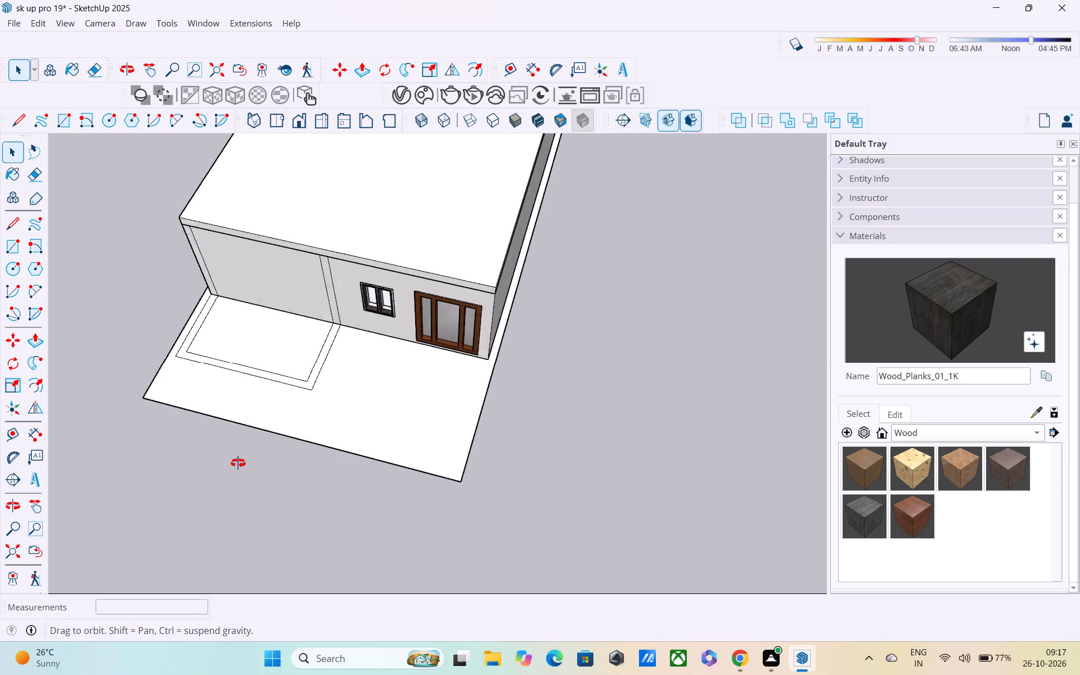
middle_drag(238, 463, 254, 525)
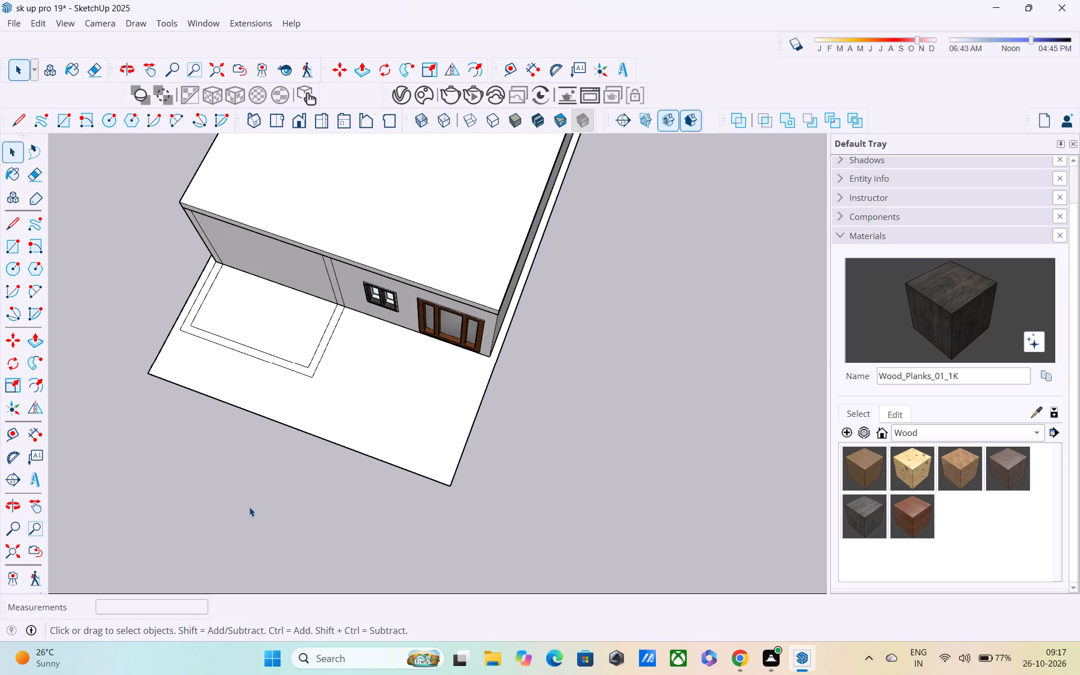
scroll(249, 507, down, 2)
middle_drag(254, 495, 336, 268)
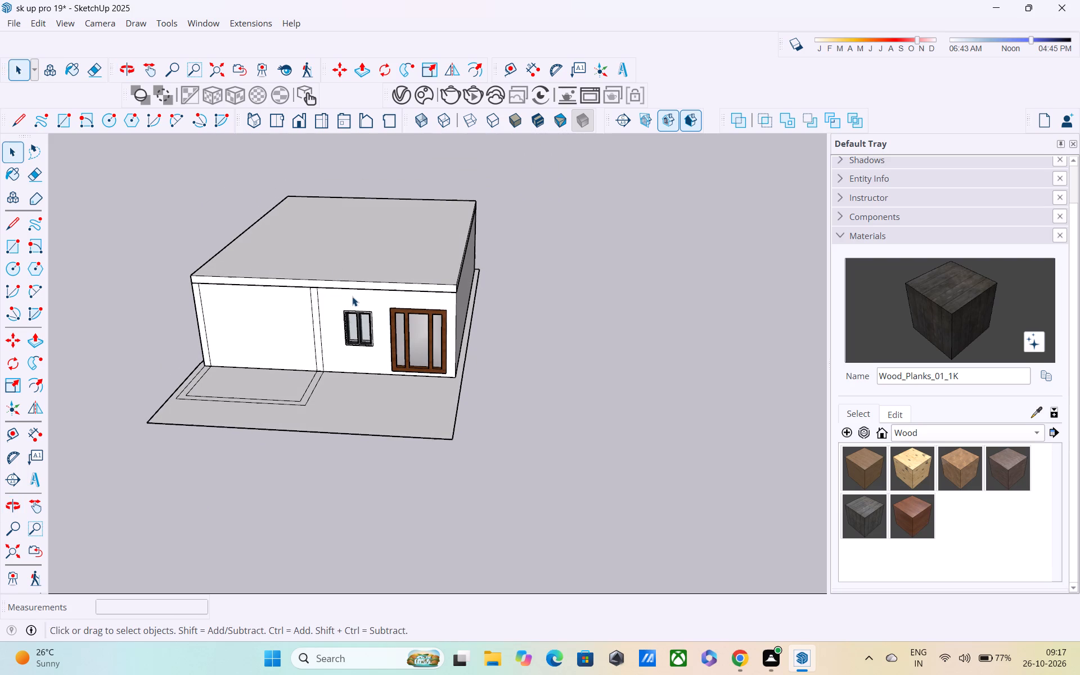
middle_drag(346, 281, 317, 247)
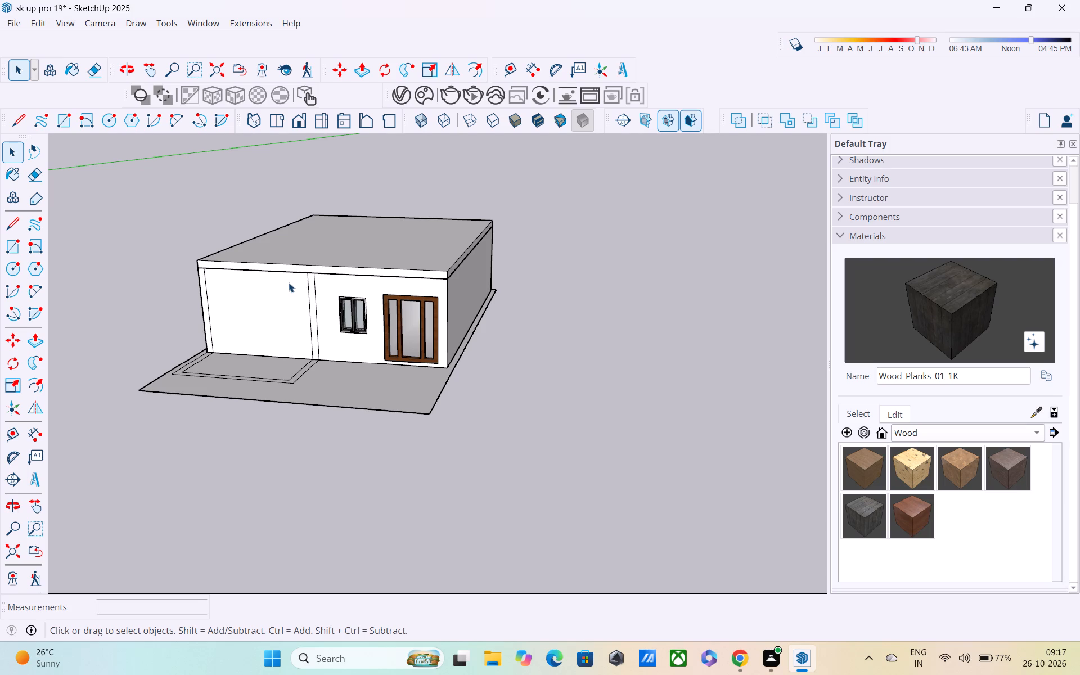
Copy the ground-floor walls with their door and window up onto the roof slab, about 14' 2" from the original.
key(m)
click(439, 368)
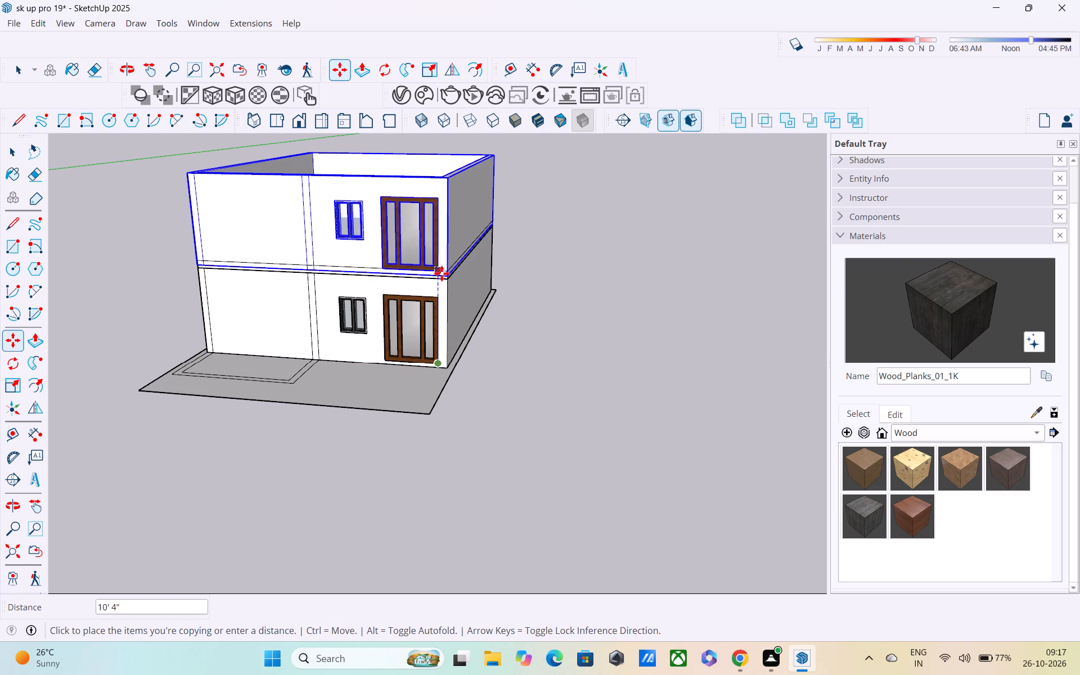
scroll(431, 276, down, 1)
scroll(431, 276, up, 3)
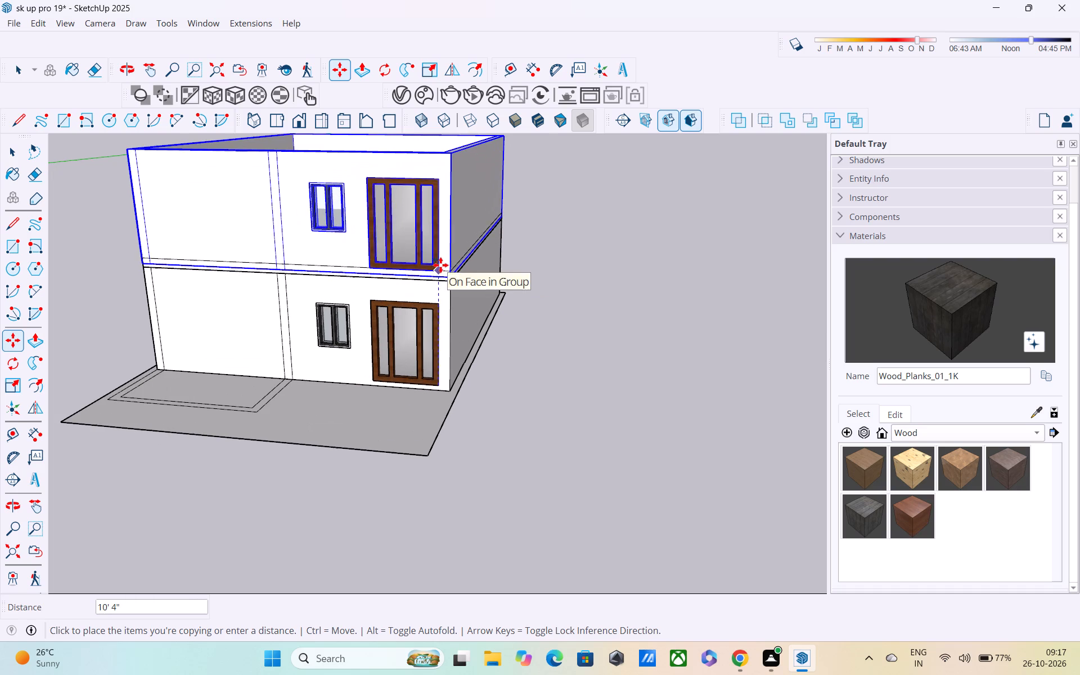
scroll(444, 267, up, 4)
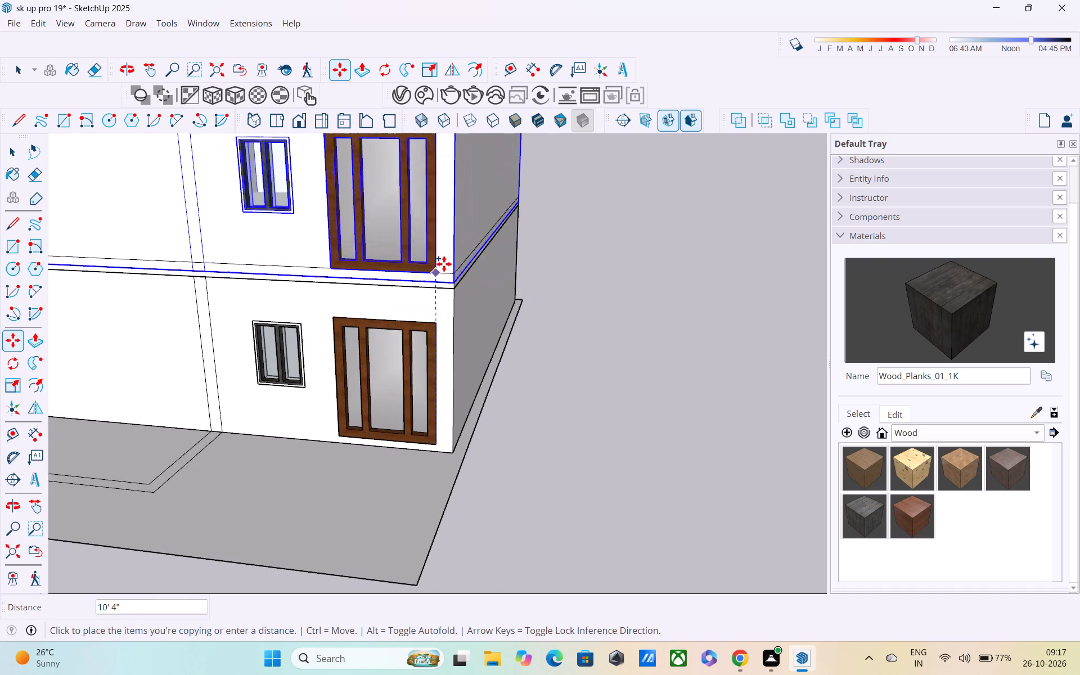
scroll(445, 266, up, 2)
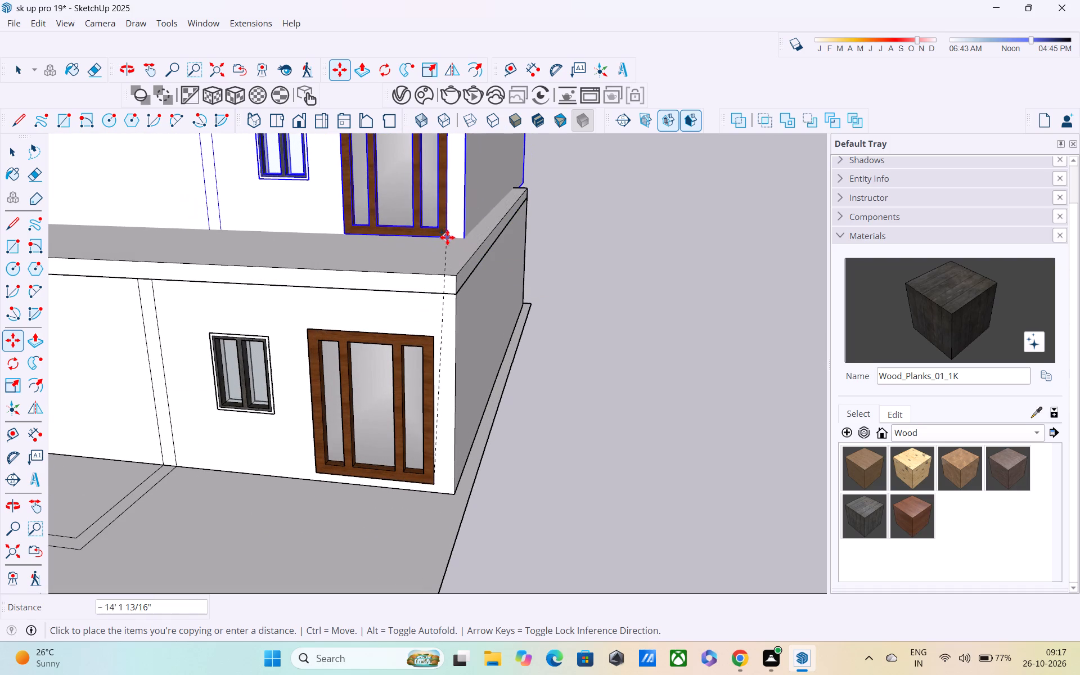
click(447, 237)
Move the copied floor clear of the slab and place its lower front corner beside the door on the slab's matching top corner.
click(461, 240)
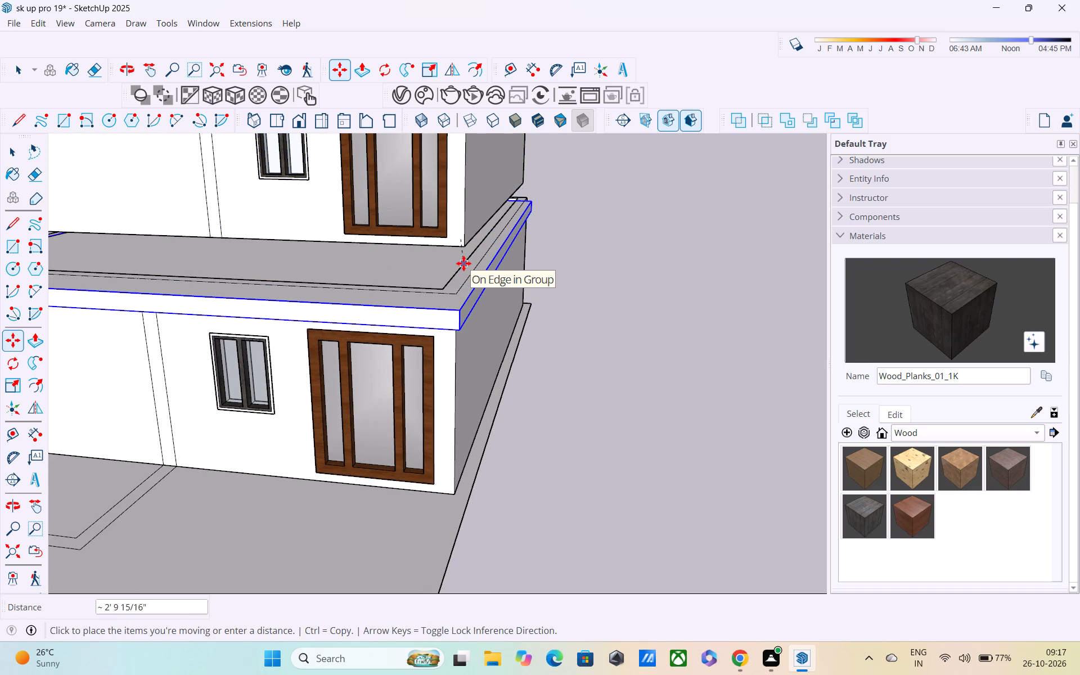
key(Escape)
click(460, 205)
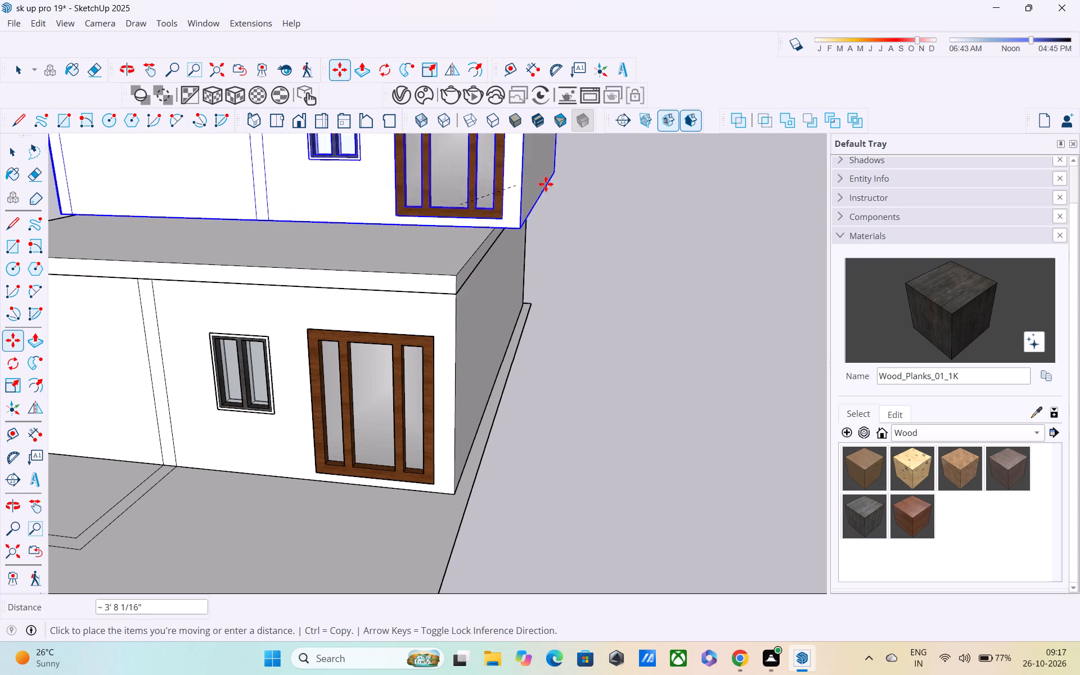
click(654, 160)
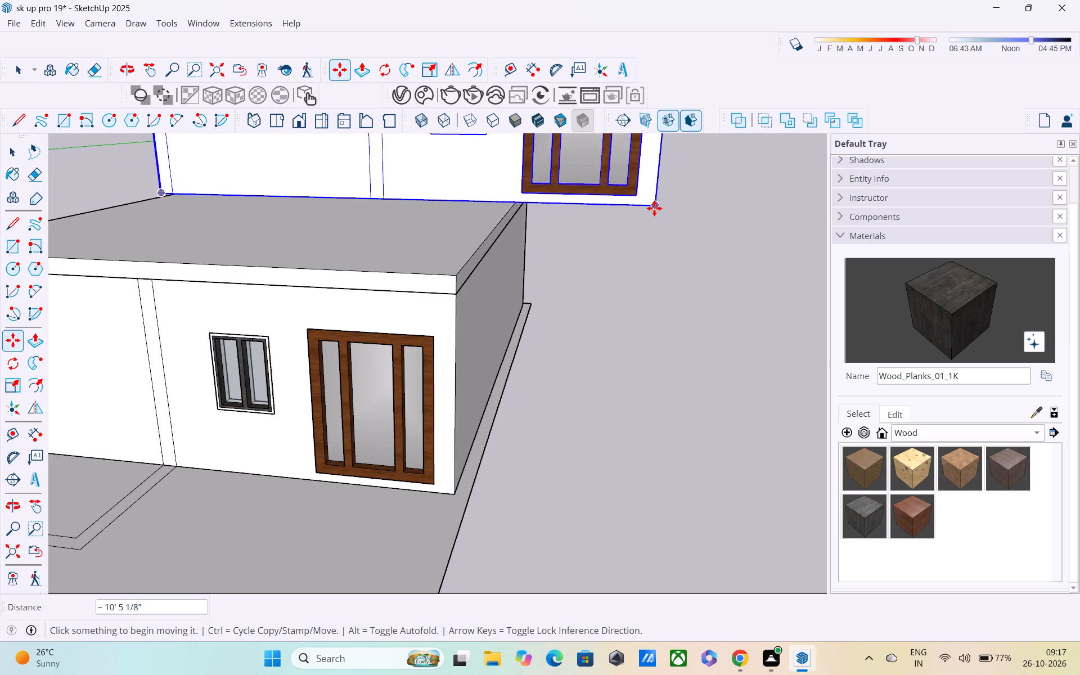
click(653, 207)
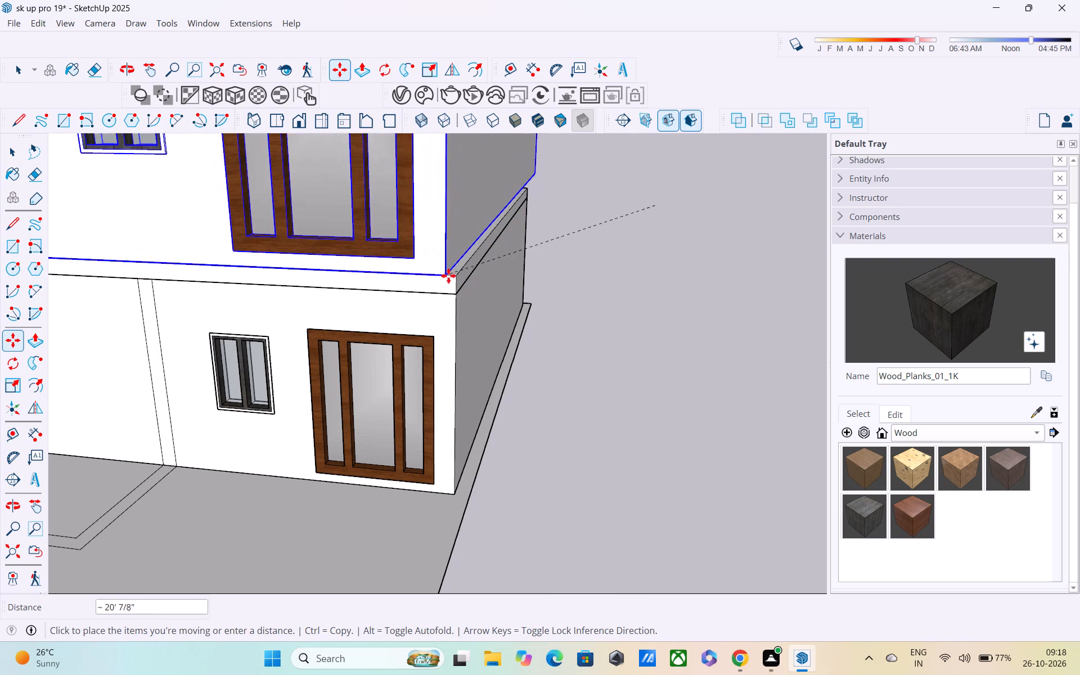
scroll(454, 275, up, 3)
middle_drag(456, 280, 319, 277)
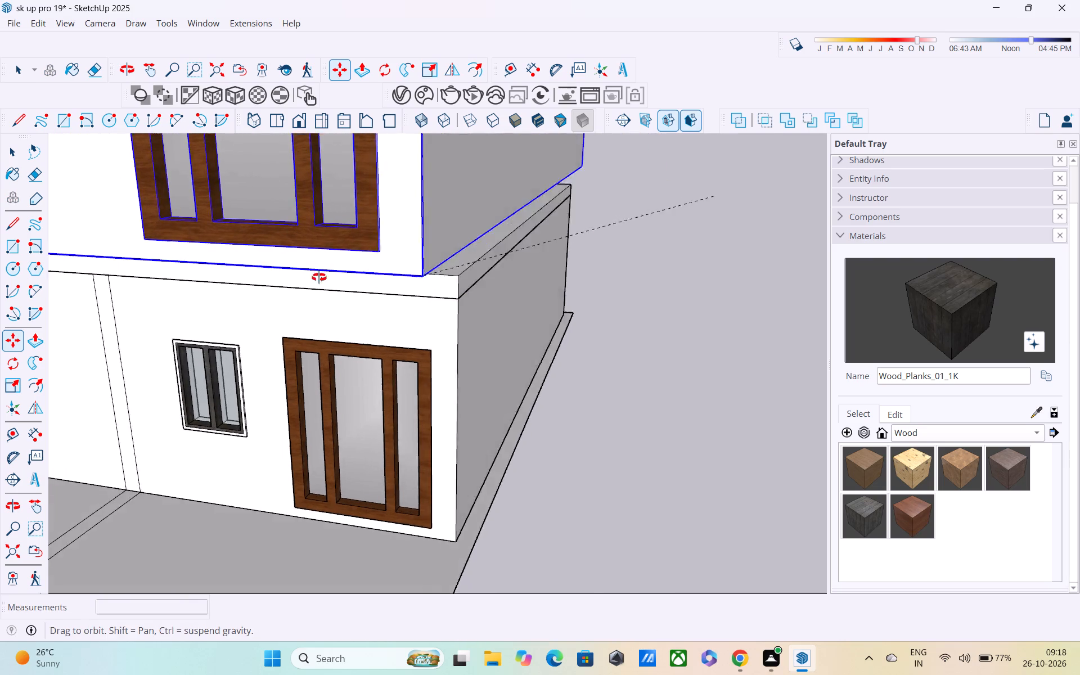
middle_drag(319, 277, 153, 277)
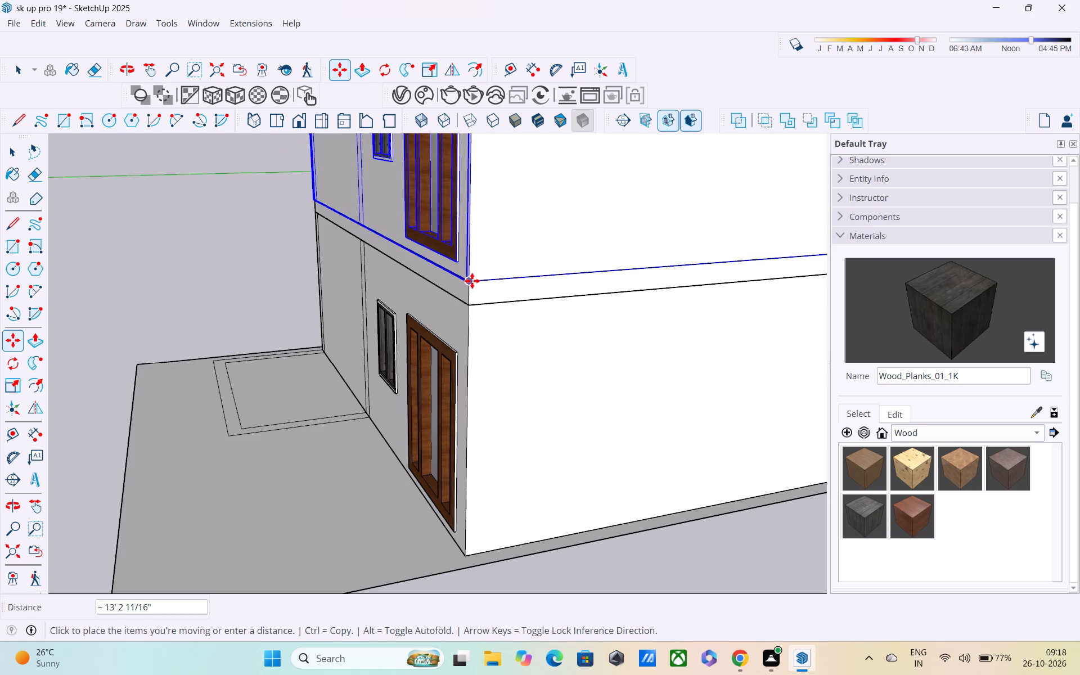
click(472, 281)
scroll(430, 299, down, 4)
middle_drag(415, 305, 539, 301)
scroll(415, 305, down, 1)
scroll(541, 300, down, 6)
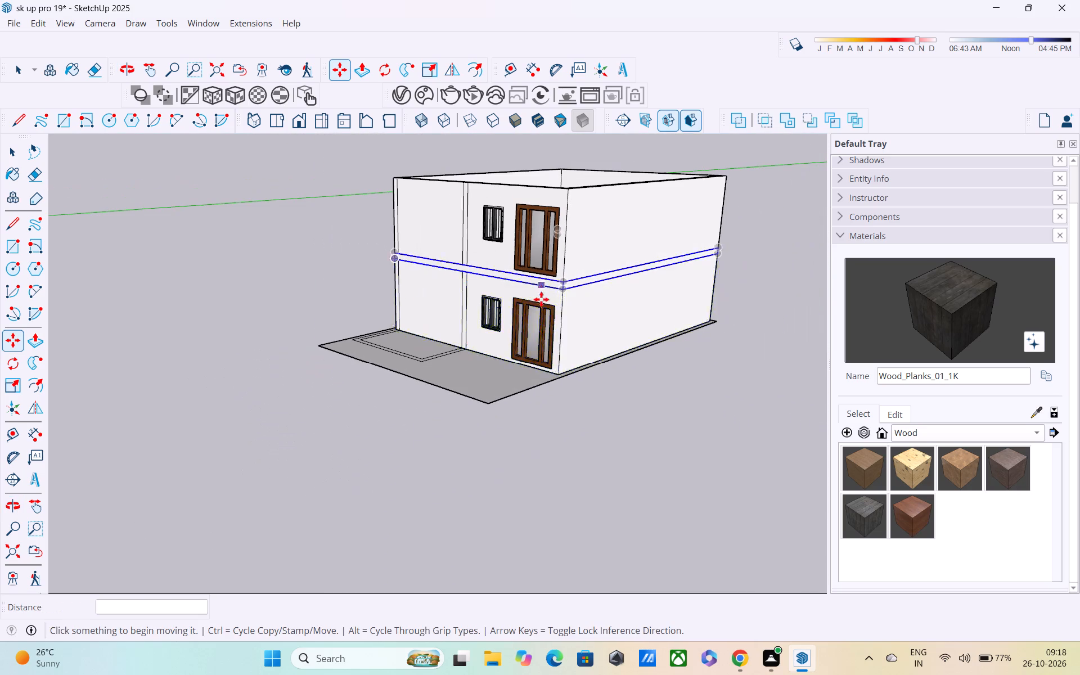
middle_drag(625, 310, 823, 307)
key(space)
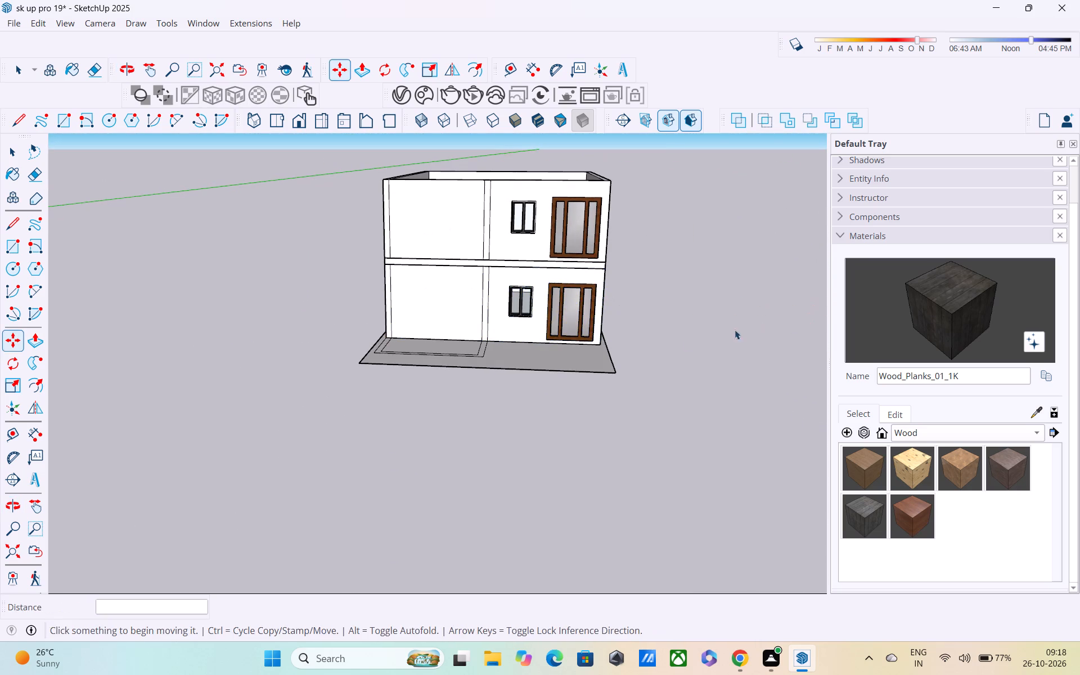
Examine the two stacked floors and the outlined rectangle on the front plot area from above and from the front.
middle_drag(565, 334, 510, 302)
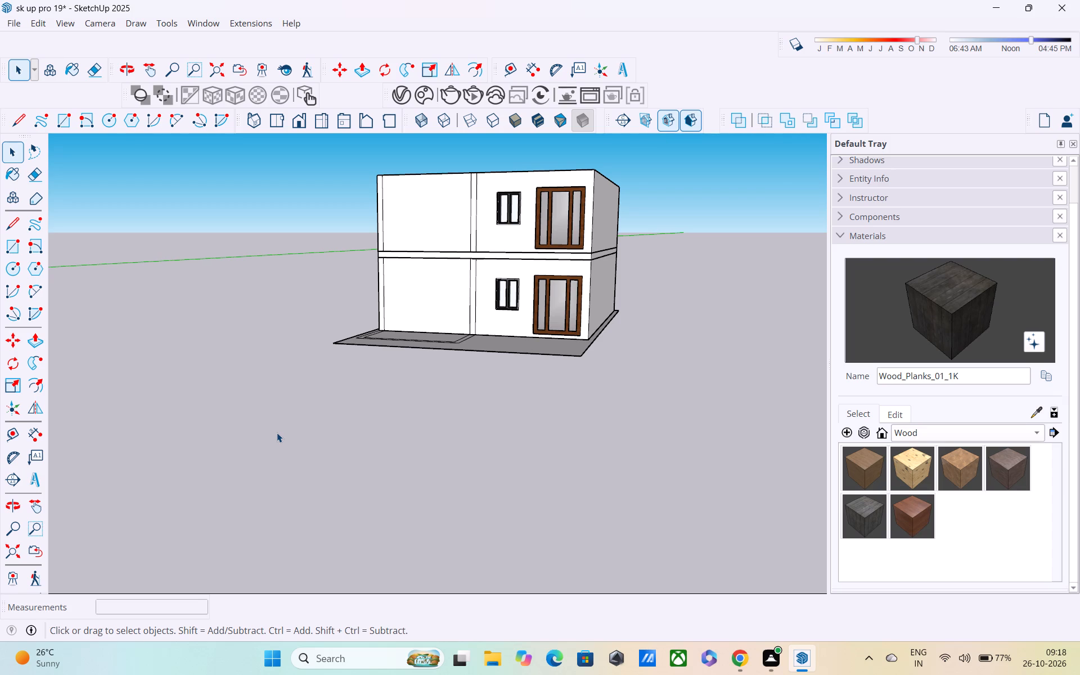
scroll(337, 337, down, 2)
middle_drag(356, 342, 357, 348)
middle_drag(357, 348, 326, 412)
scroll(328, 412, up, 1)
scroll(414, 309, down, 1)
middle_drag(414, 309, 376, 374)
scroll(398, 294, up, 6)
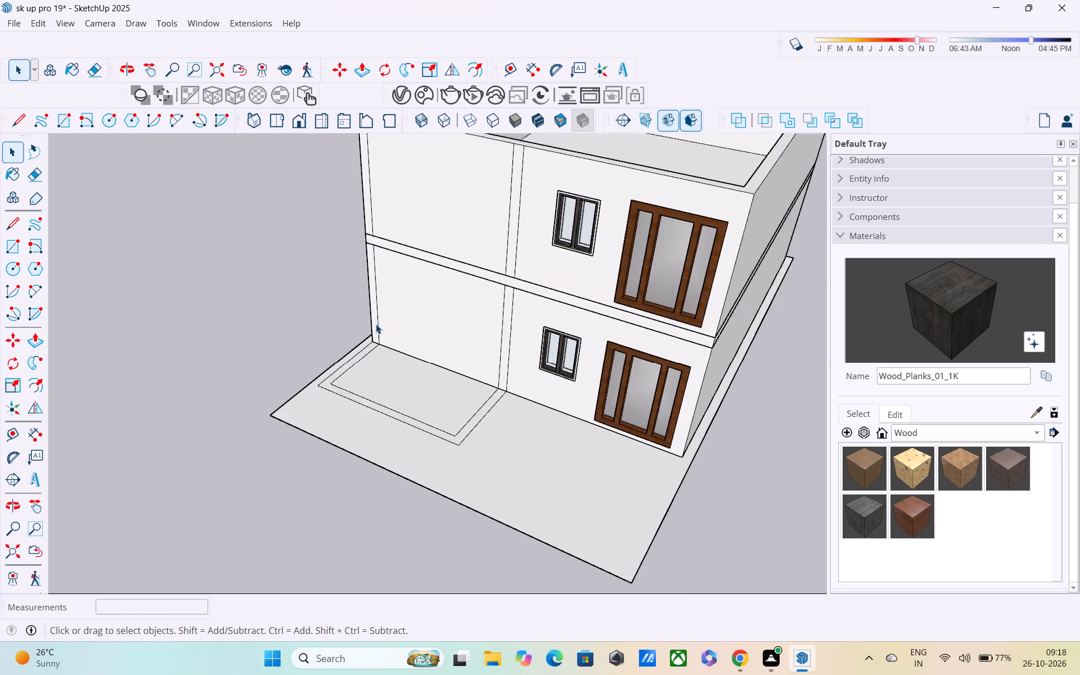
scroll(376, 324, up, 3)
scroll(333, 374, down, 1)
scroll(326, 408, up, 3)
click(336, 423)
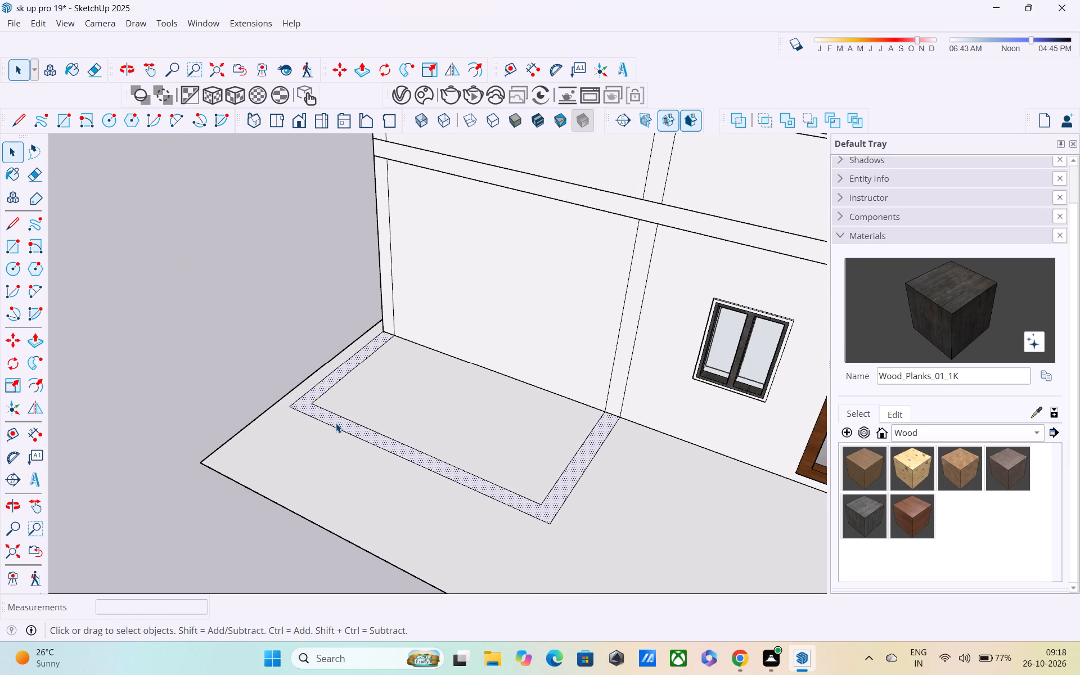
scroll(334, 427, down, 2)
click(166, 344)
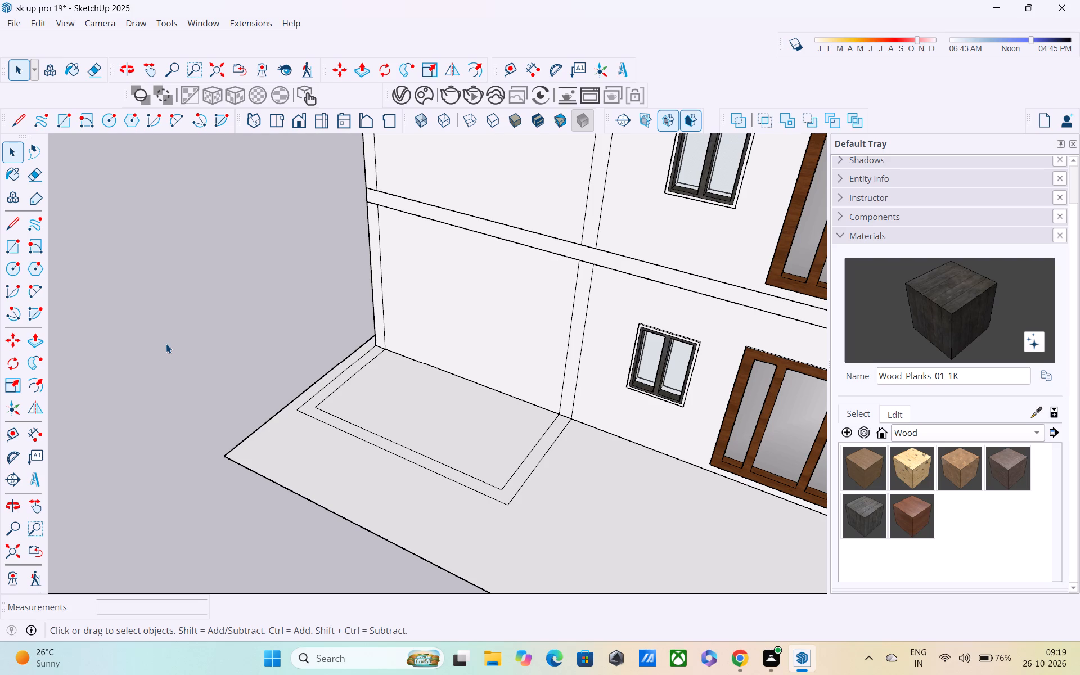
scroll(182, 349, down, 2)
middle_drag(355, 462, 316, 412)
scroll(316, 412, down, 2)
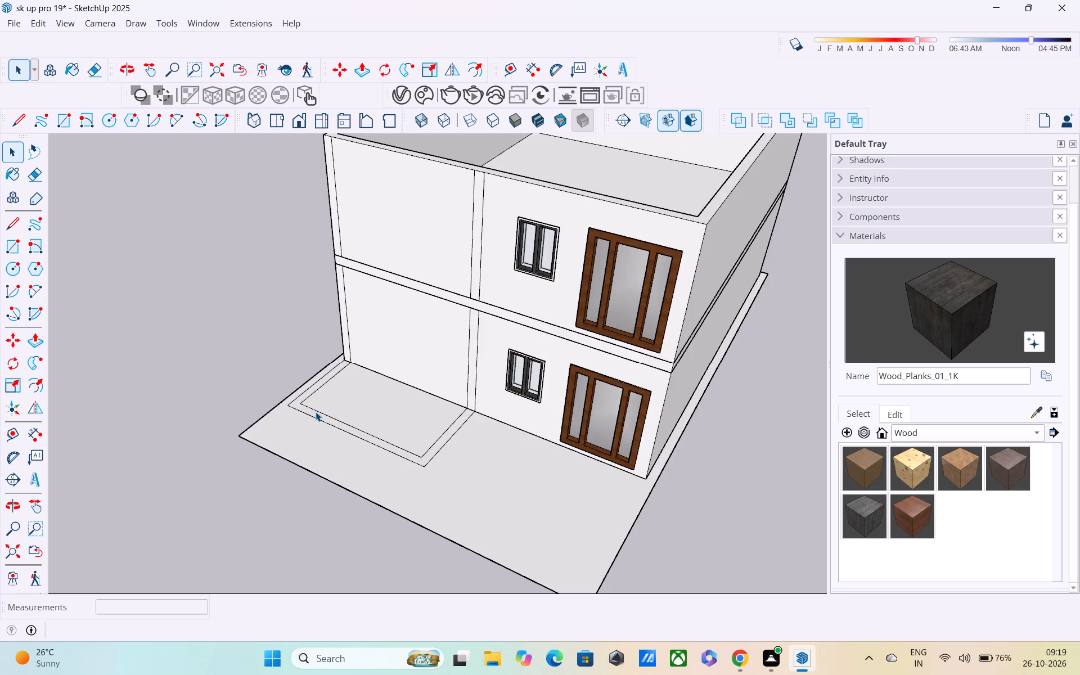
scroll(315, 411, down, 3)
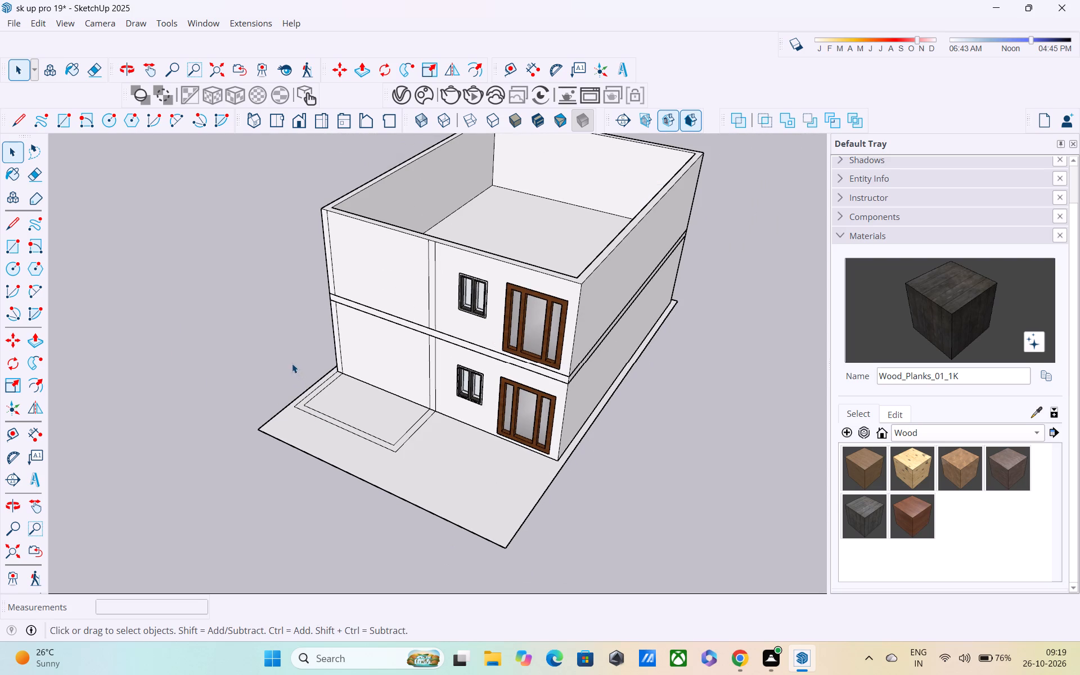
scroll(291, 363, up, 2)
scroll(299, 427, up, 3)
middle_drag(303, 422, 302, 340)
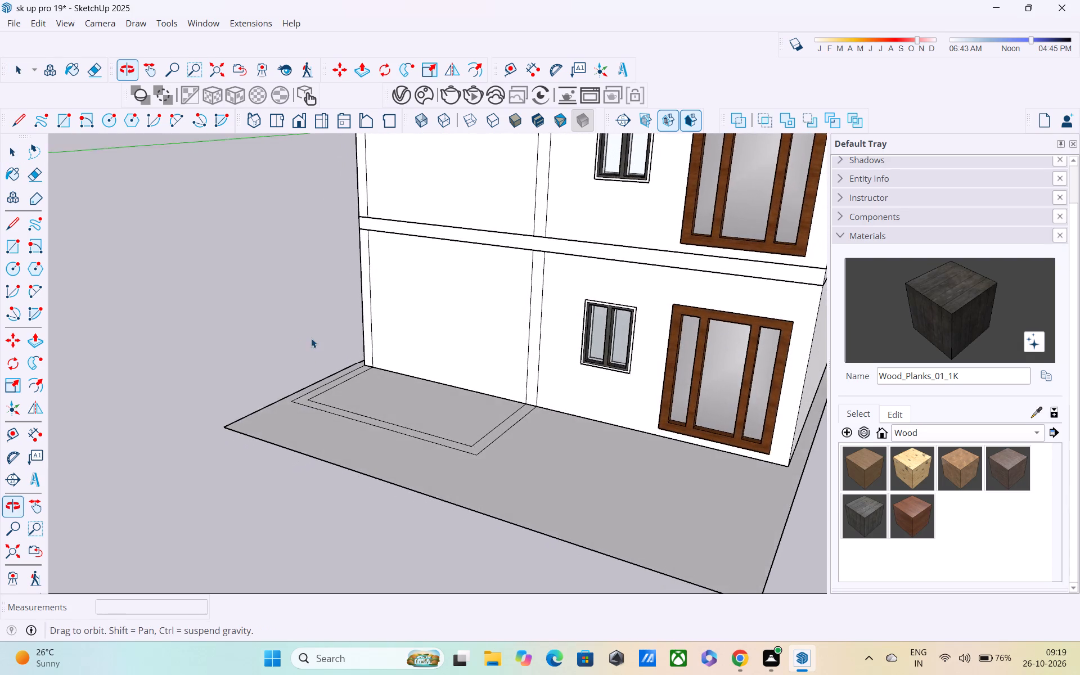
scroll(313, 346, down, 6)
middle_drag(331, 371, 548, 318)
scroll(481, 336, up, 4)
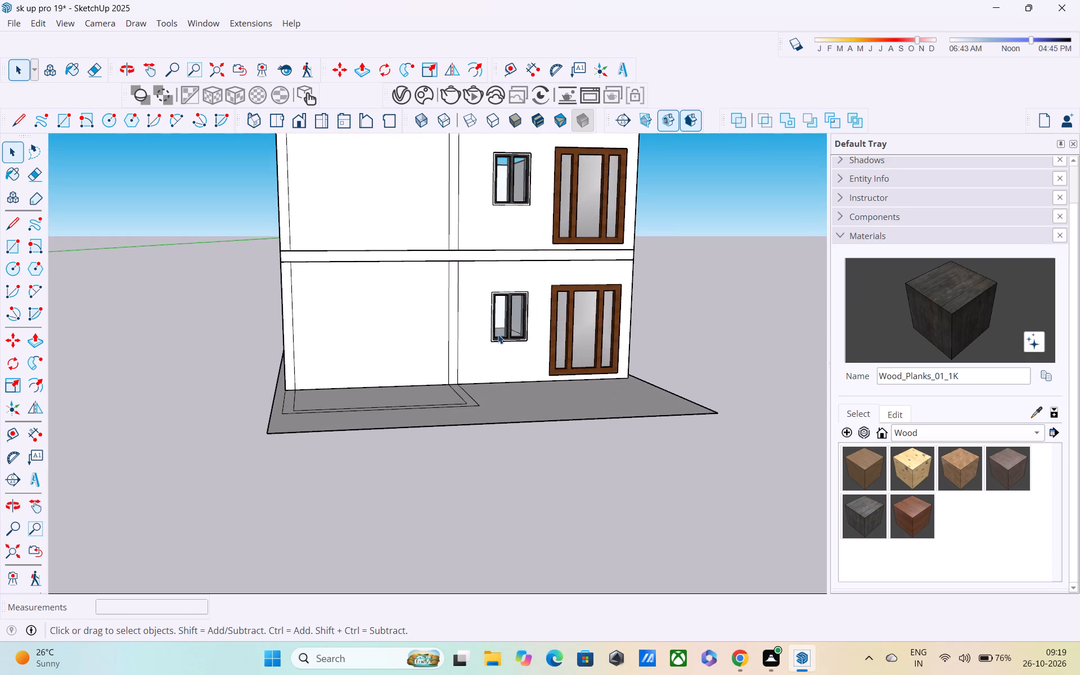
scroll(498, 333, up, 1)
middle_drag(493, 332, 374, 315)
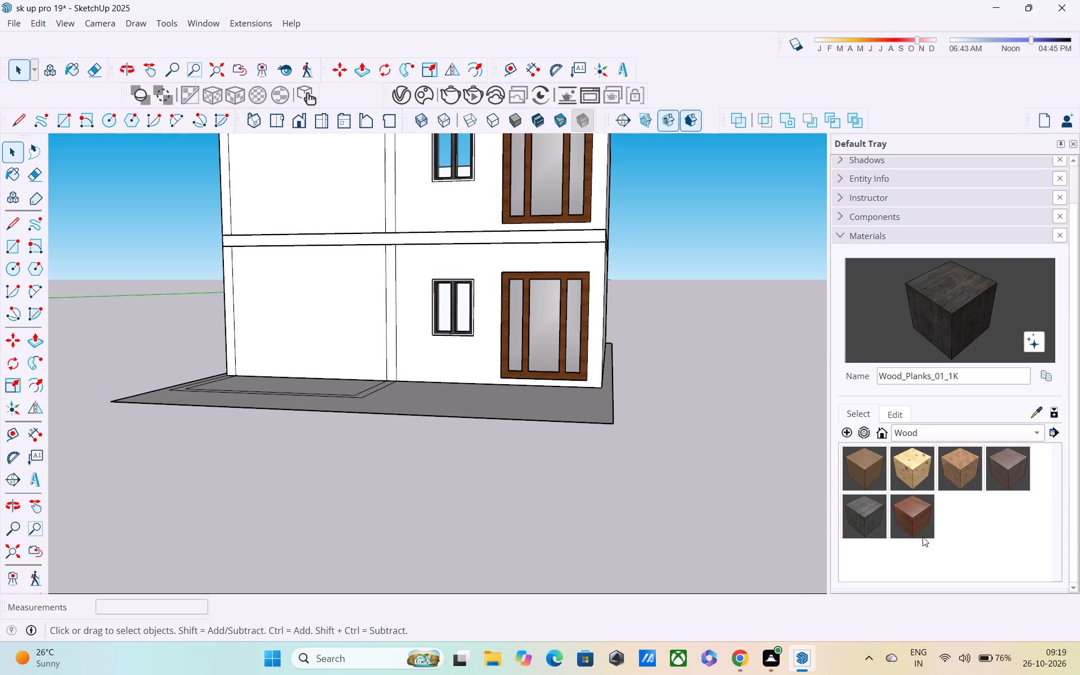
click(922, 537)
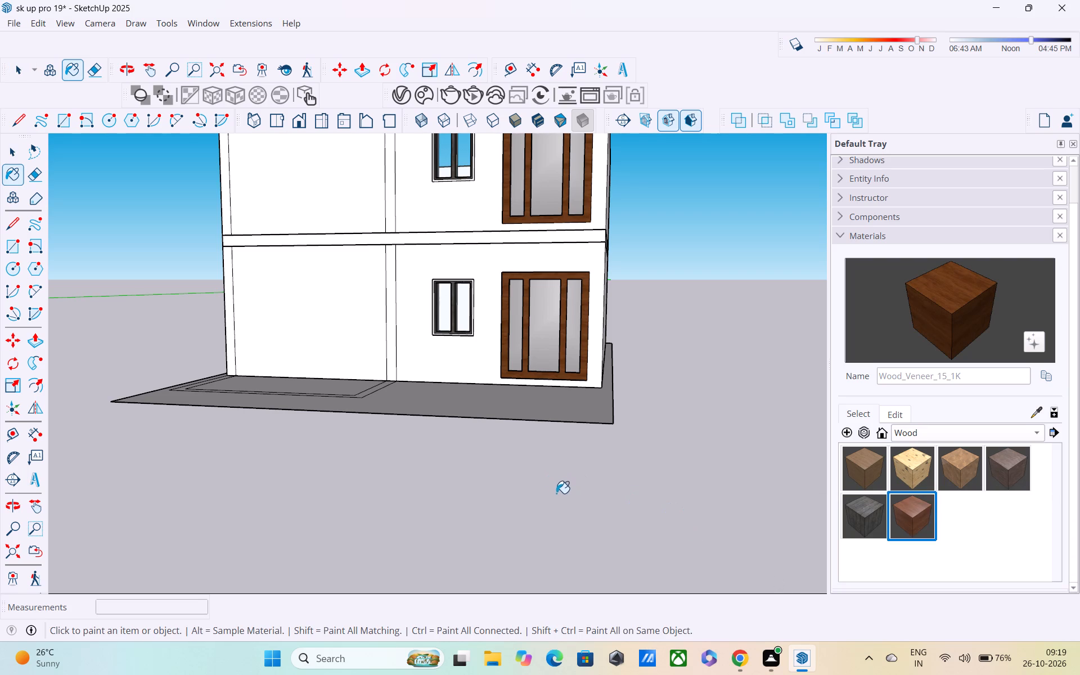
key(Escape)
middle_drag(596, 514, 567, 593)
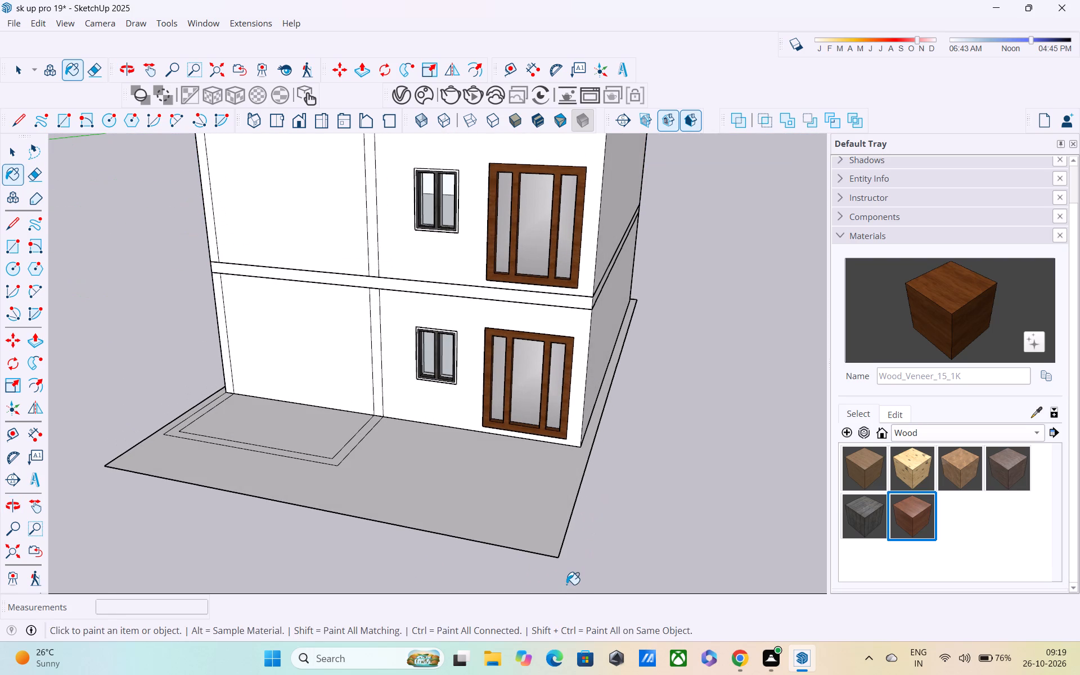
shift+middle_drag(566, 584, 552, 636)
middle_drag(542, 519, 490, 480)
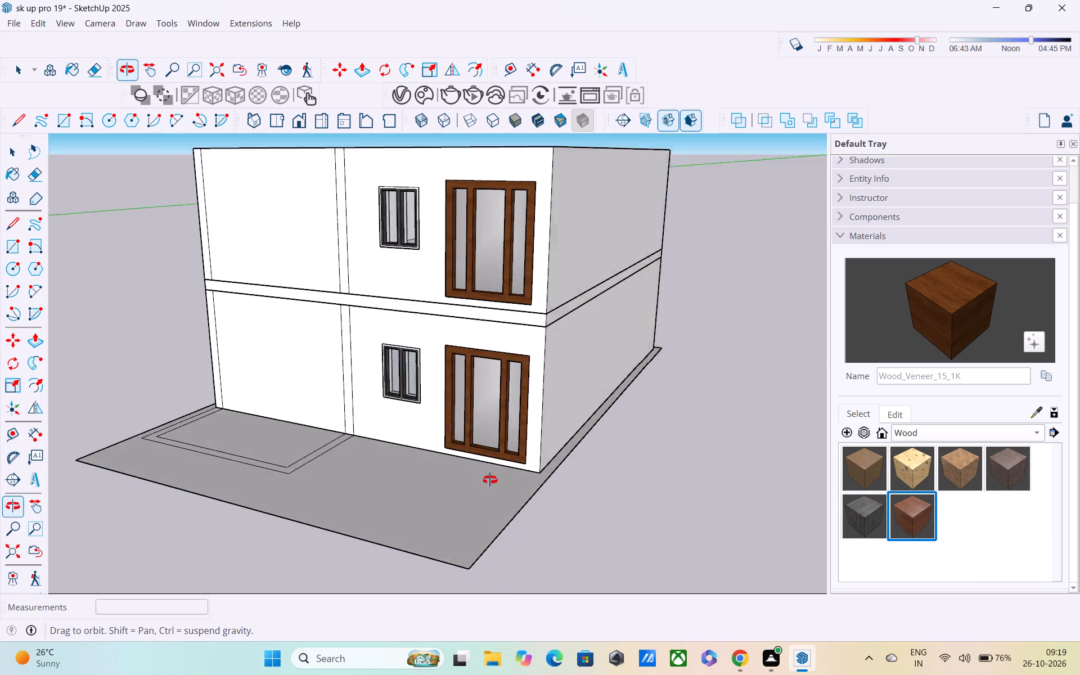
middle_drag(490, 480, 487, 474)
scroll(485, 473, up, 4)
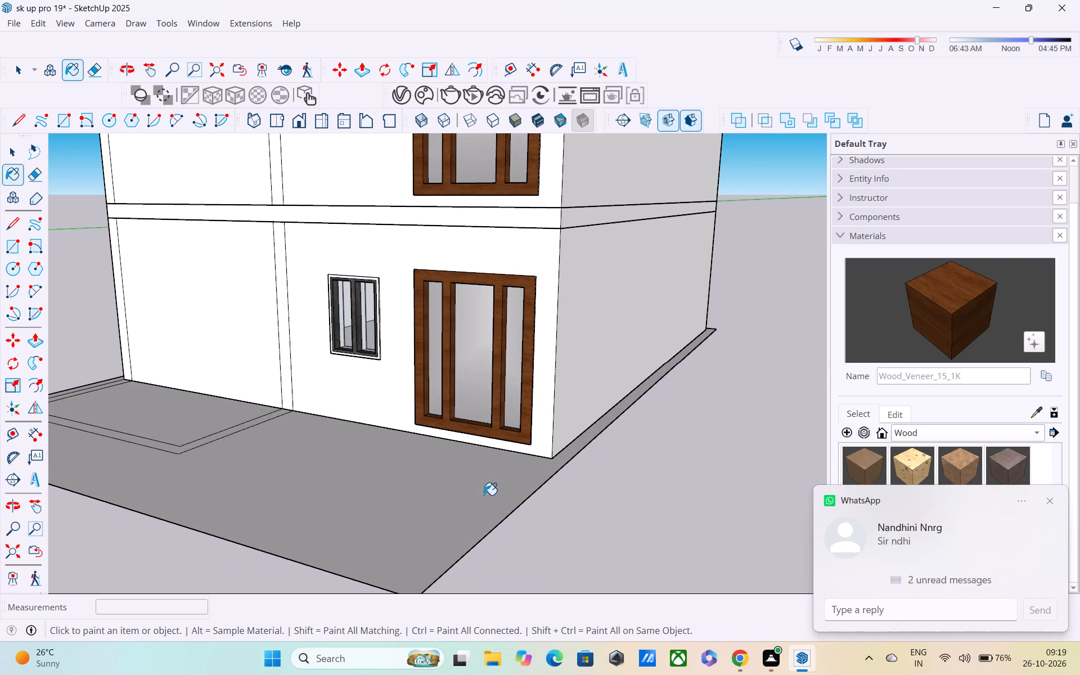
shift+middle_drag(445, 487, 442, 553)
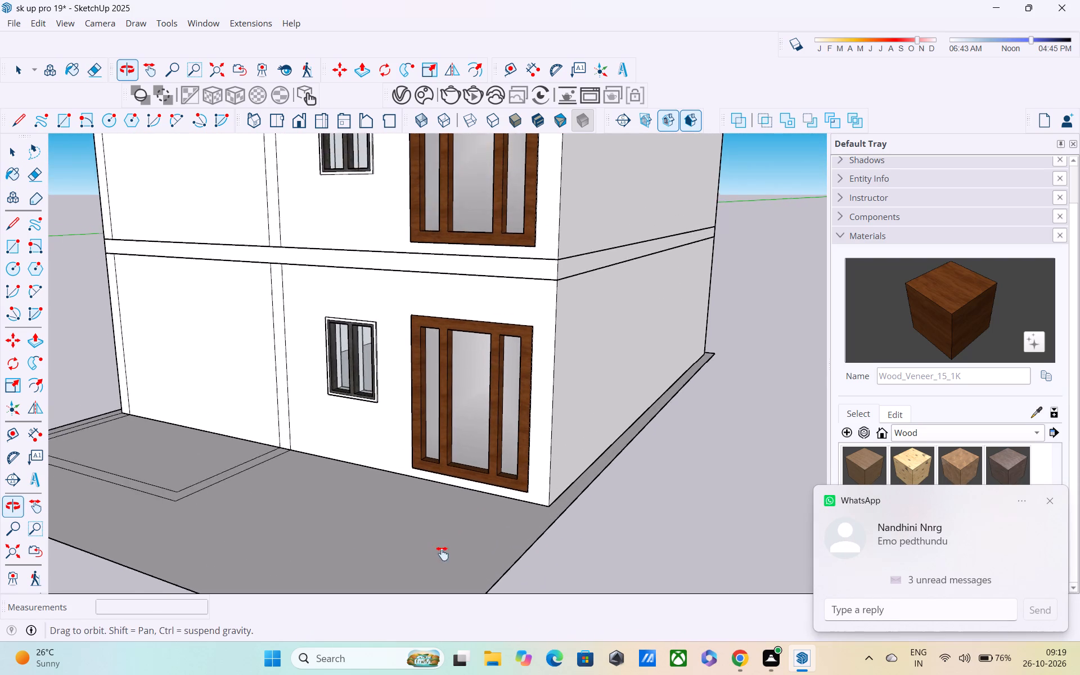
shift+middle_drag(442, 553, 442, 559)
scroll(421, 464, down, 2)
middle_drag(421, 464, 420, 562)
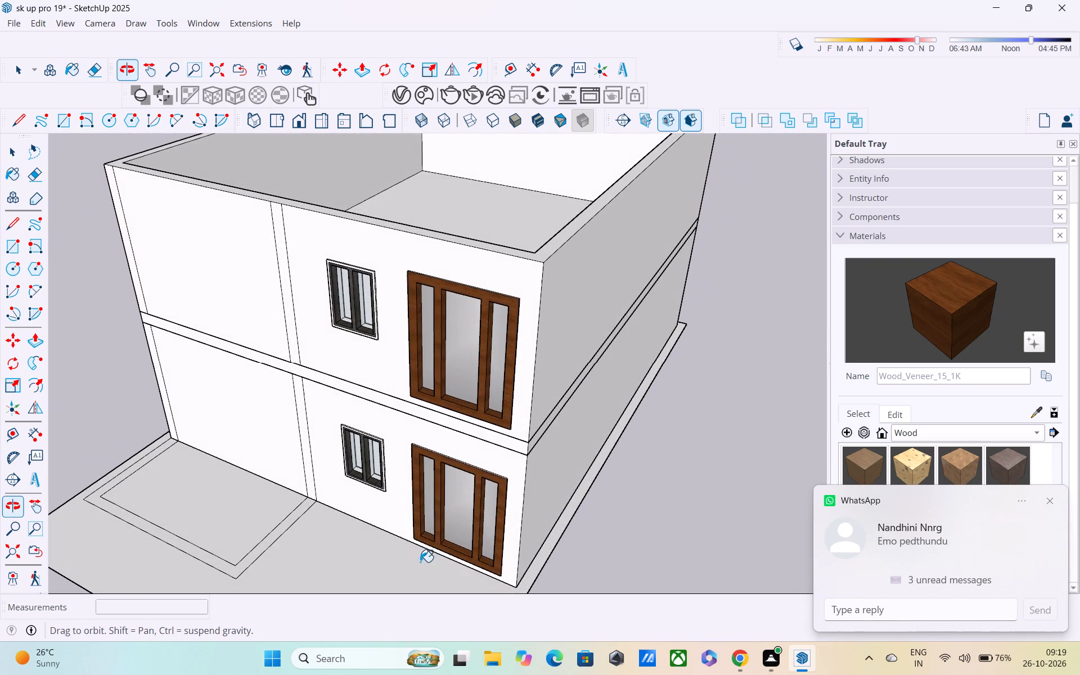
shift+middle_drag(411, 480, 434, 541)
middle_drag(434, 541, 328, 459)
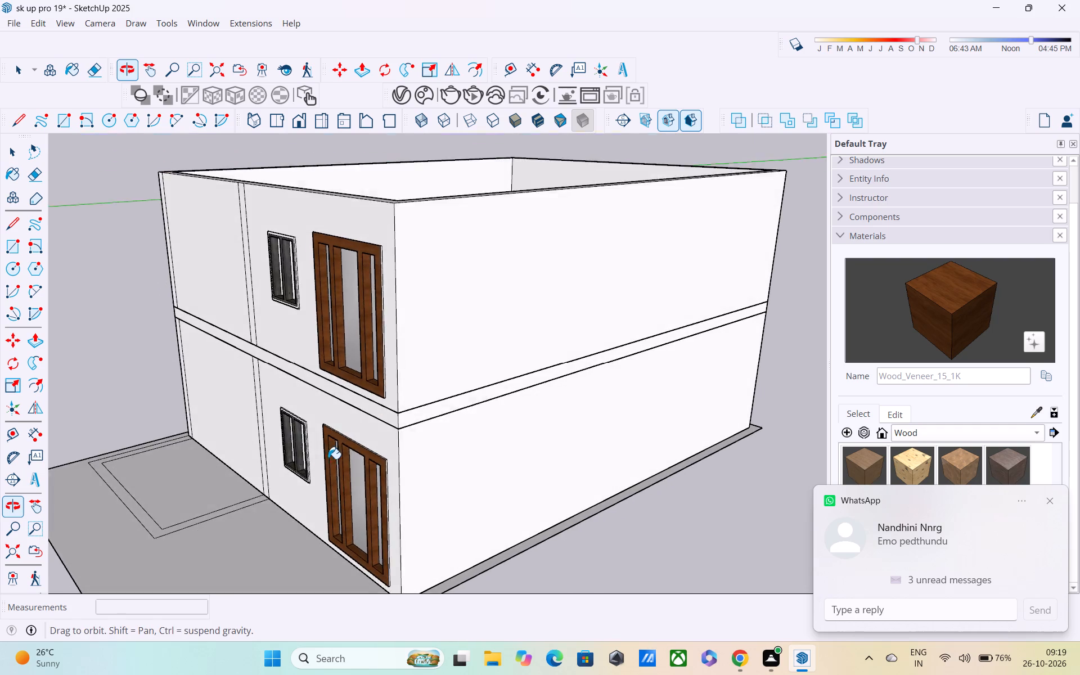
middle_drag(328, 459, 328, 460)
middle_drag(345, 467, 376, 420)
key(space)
Copy the slab between the floors 10' 10" up by its lower front corner onto the first floor's wall-top corner.
middle_drag(307, 456, 404, 469)
scroll(403, 476, down, 3)
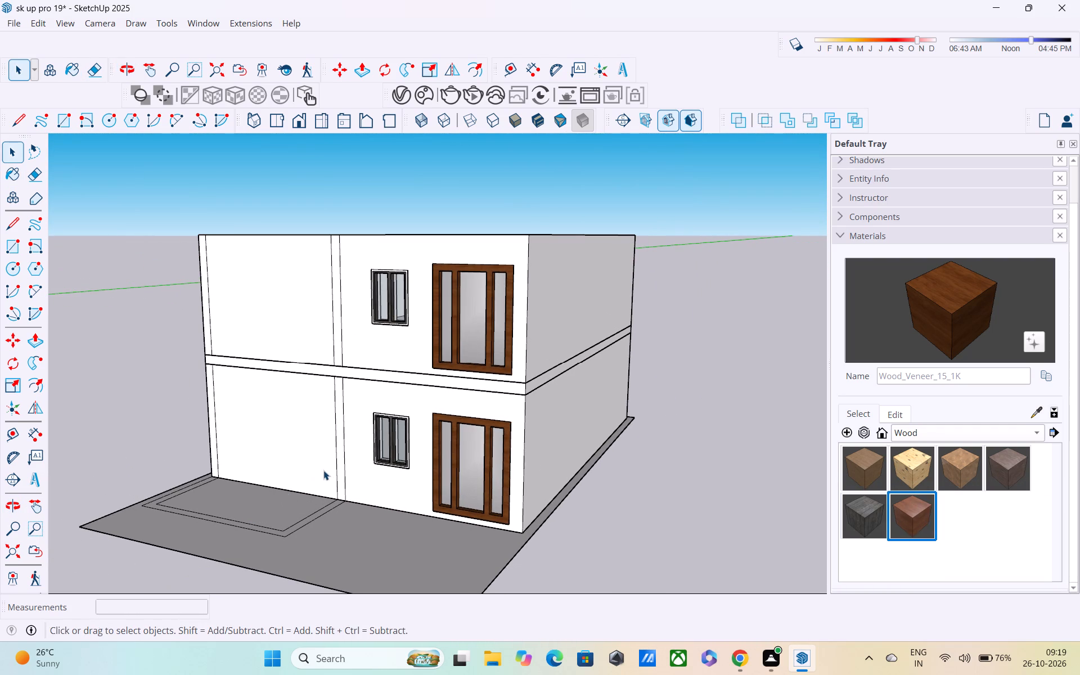
scroll(328, 467, down, 2)
middle_drag(351, 479, 383, 501)
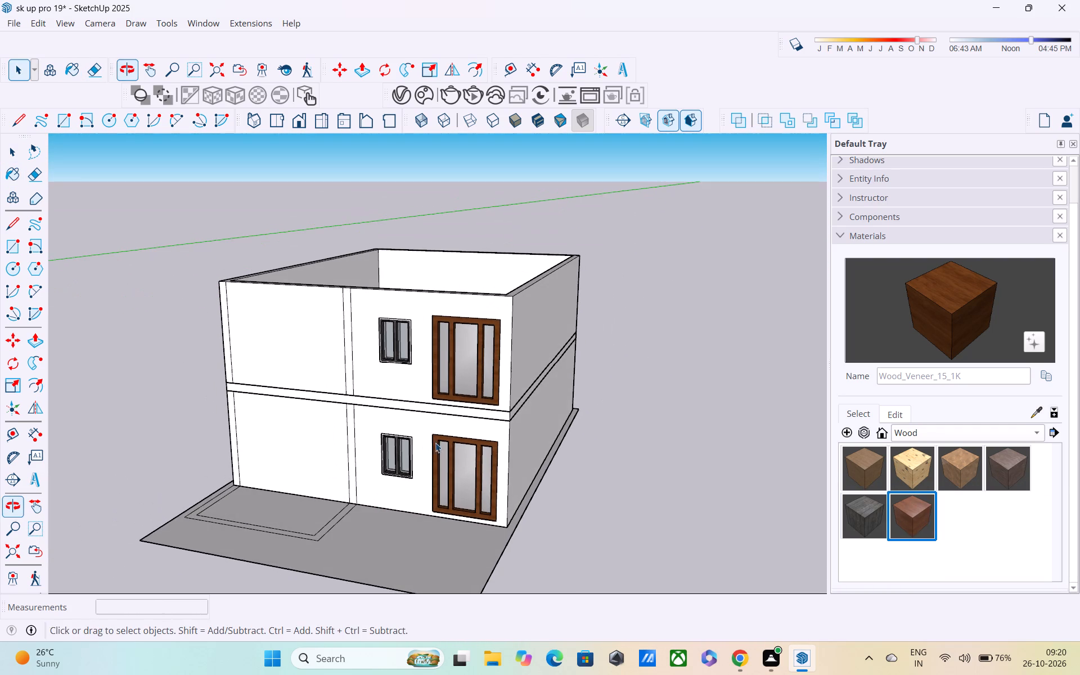
click(504, 413)
key(m)
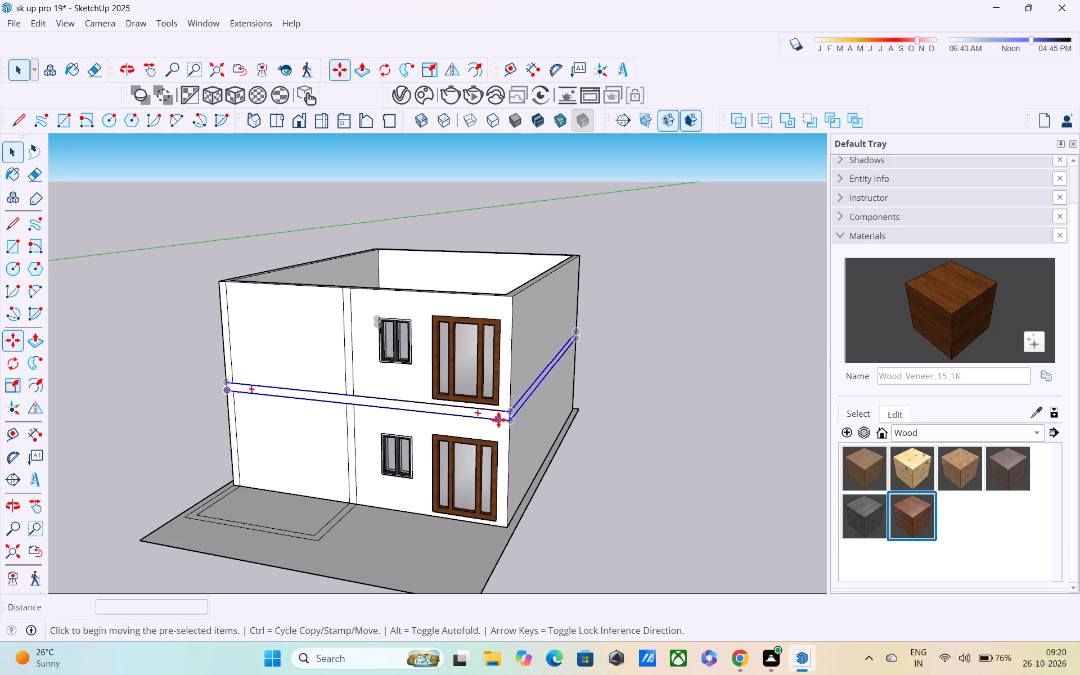
click(510, 420)
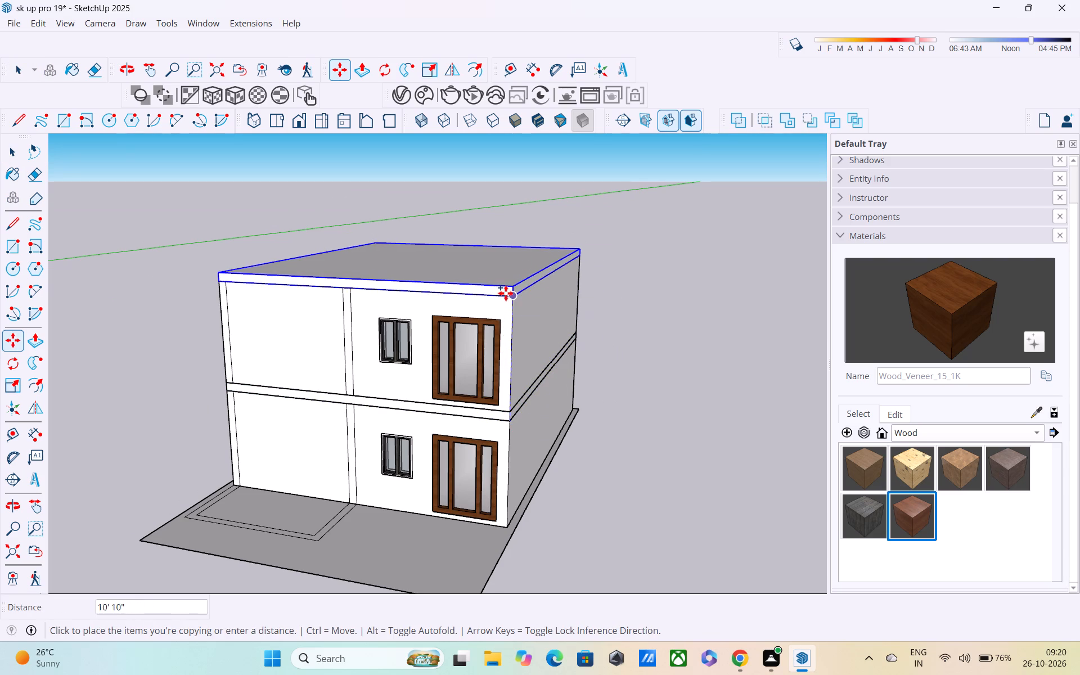
click(515, 291)
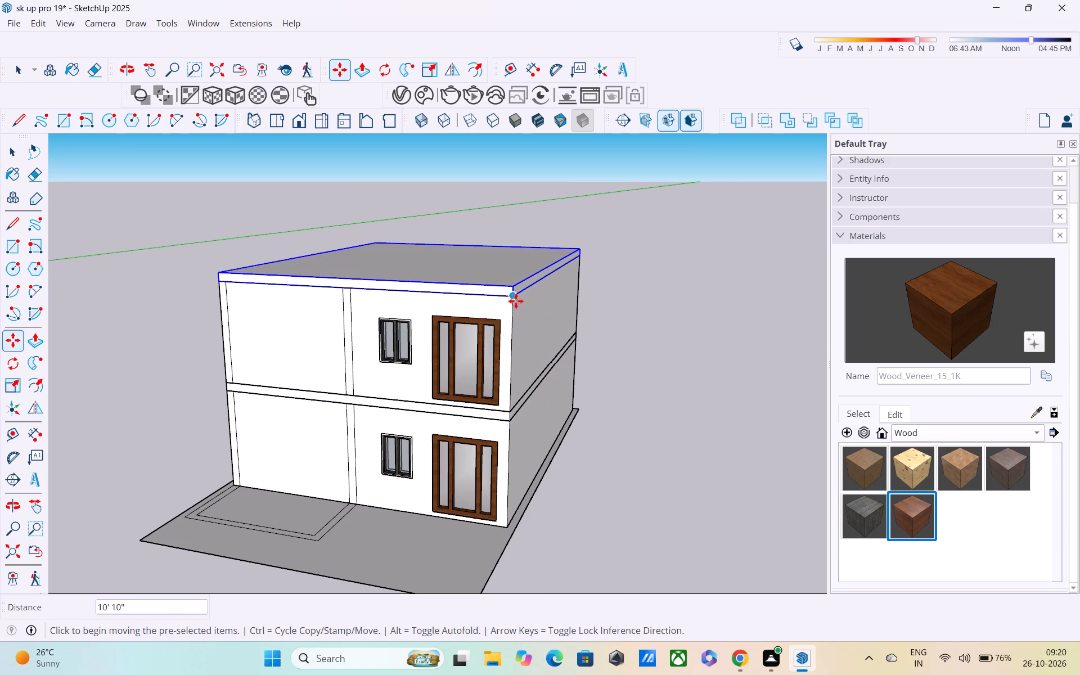
Examine the roofed two-storey block from above, from the front and close up at the first-floor window and door.
middle_drag(520, 310, 473, 268)
key(space)
drag(658, 236, 666, 223)
middle_drag(646, 241, 713, 330)
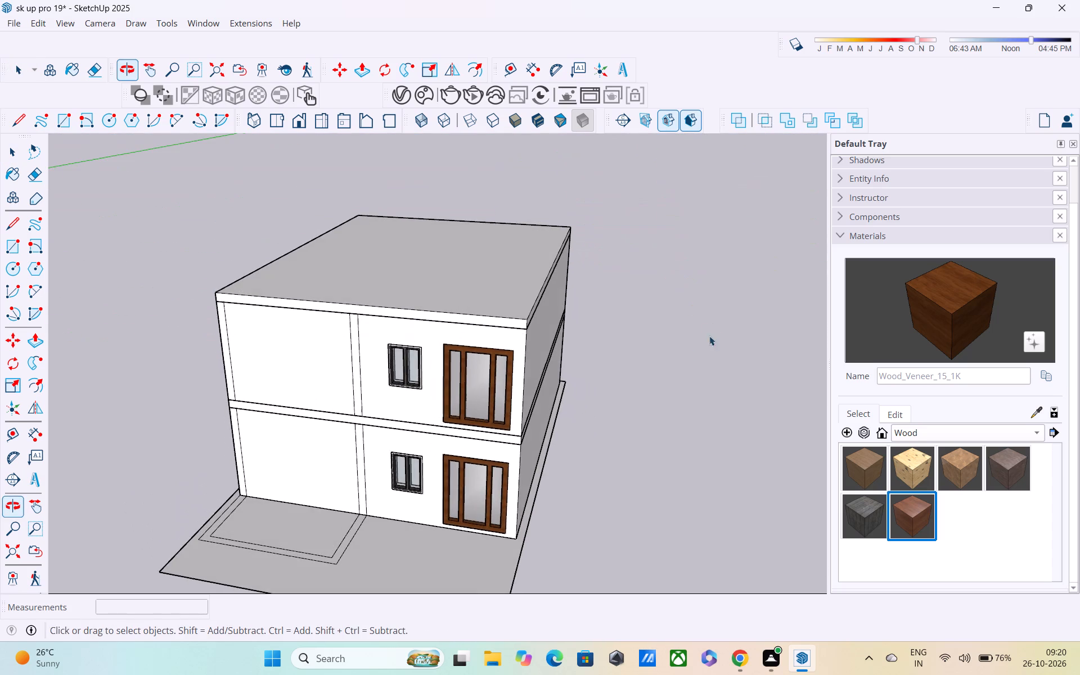
scroll(615, 367, down, 2)
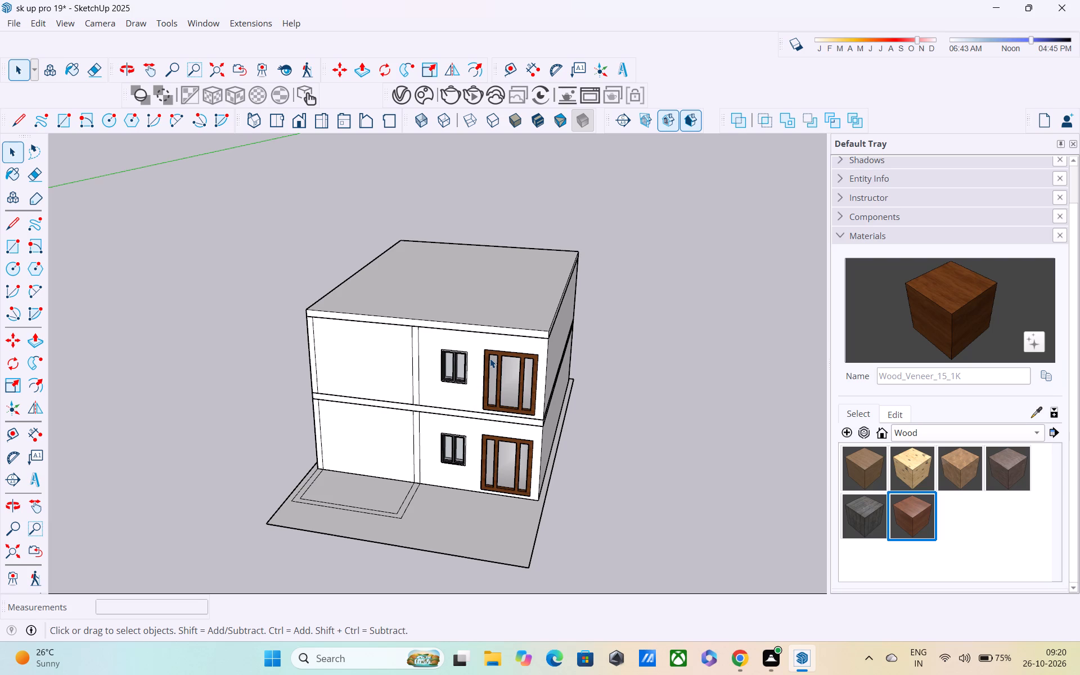
scroll(487, 363, down, 2)
middle_drag(485, 363, 472, 311)
scroll(472, 317, down, 4)
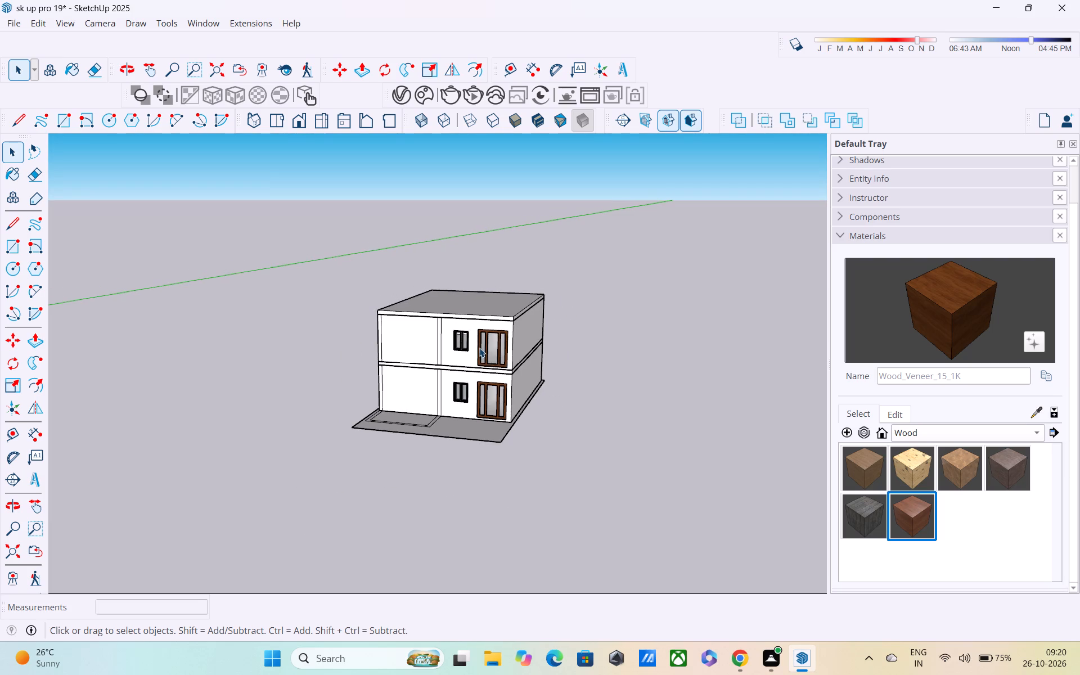
shift+middle_drag(480, 348, 485, 394)
middle_drag(485, 399, 538, 313)
scroll(466, 355, up, 6)
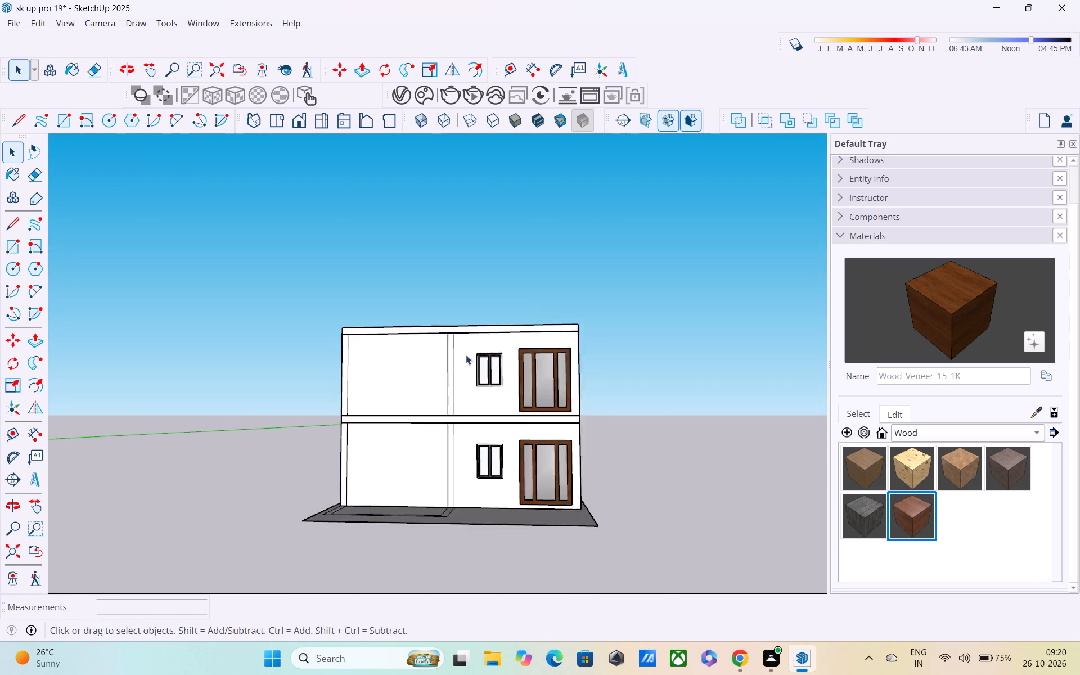
scroll(466, 355, up, 9)
middle_drag(462, 365, 442, 362)
scroll(442, 363, down, 3)
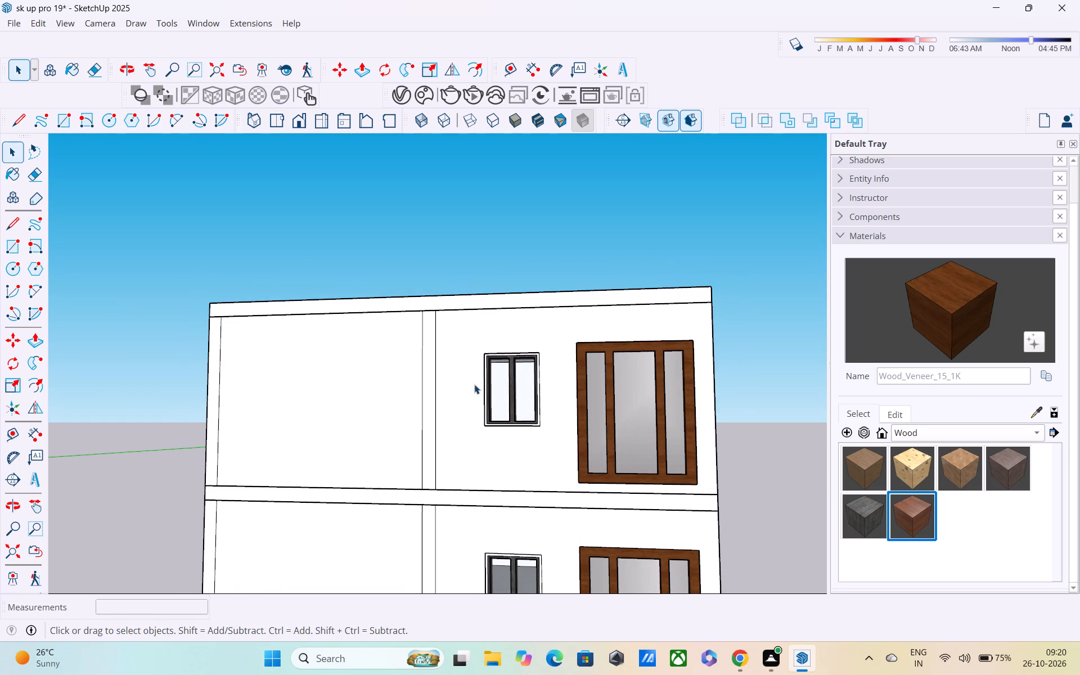
shift+middle_drag(474, 384, 406, 228)
scroll(465, 435, up, 4)
shift+middle_drag(434, 415, 421, 558)
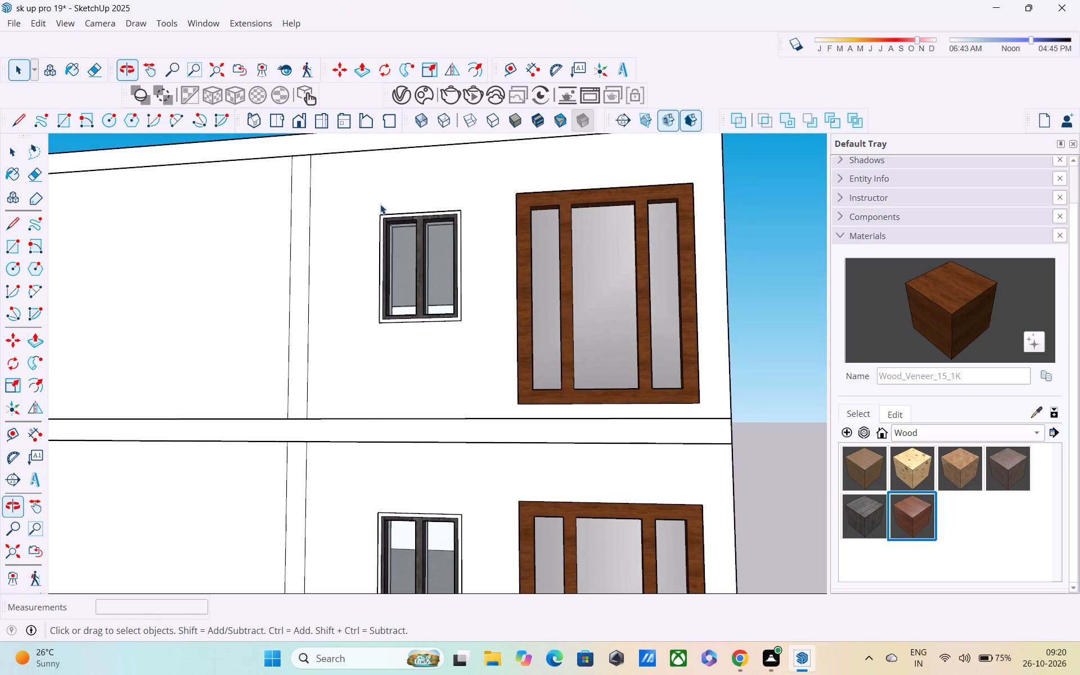
scroll(380, 204, up, 8)
scroll(397, 244, down, 1)
shift+middle_drag(397, 244, 377, 157)
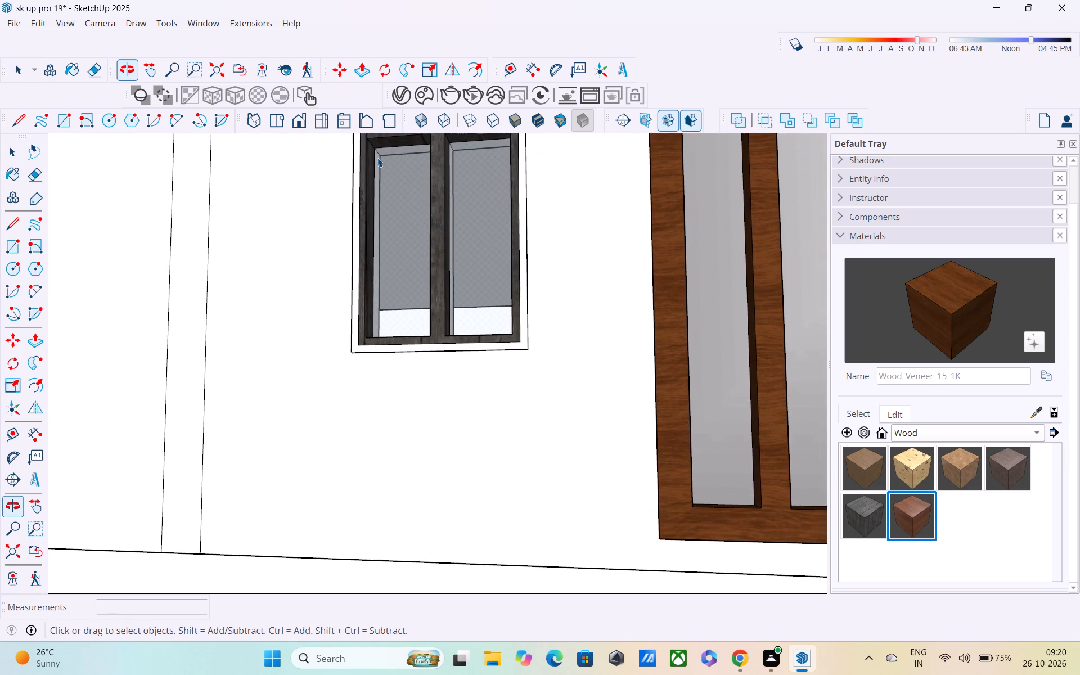
scroll(377, 157, down, 6)
shift+middle_drag(377, 187, 371, 173)
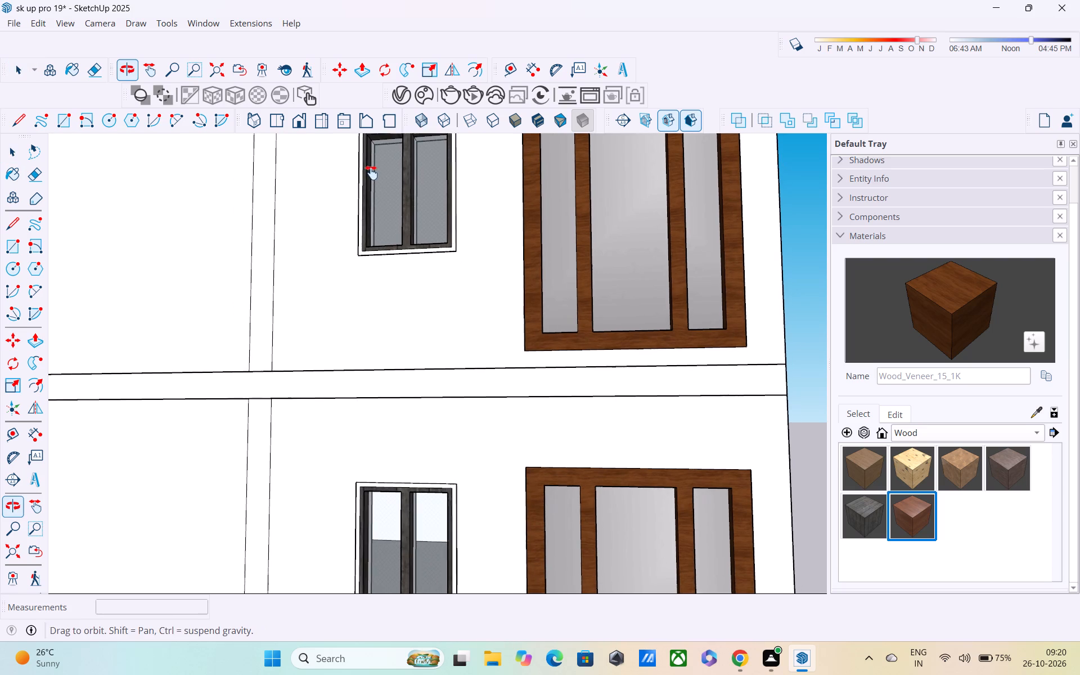
shift+middle_drag(371, 173, 370, 163)
scroll(370, 163, down, 2)
shift+middle_drag(393, 218, 397, 312)
scroll(397, 313, down, 6)
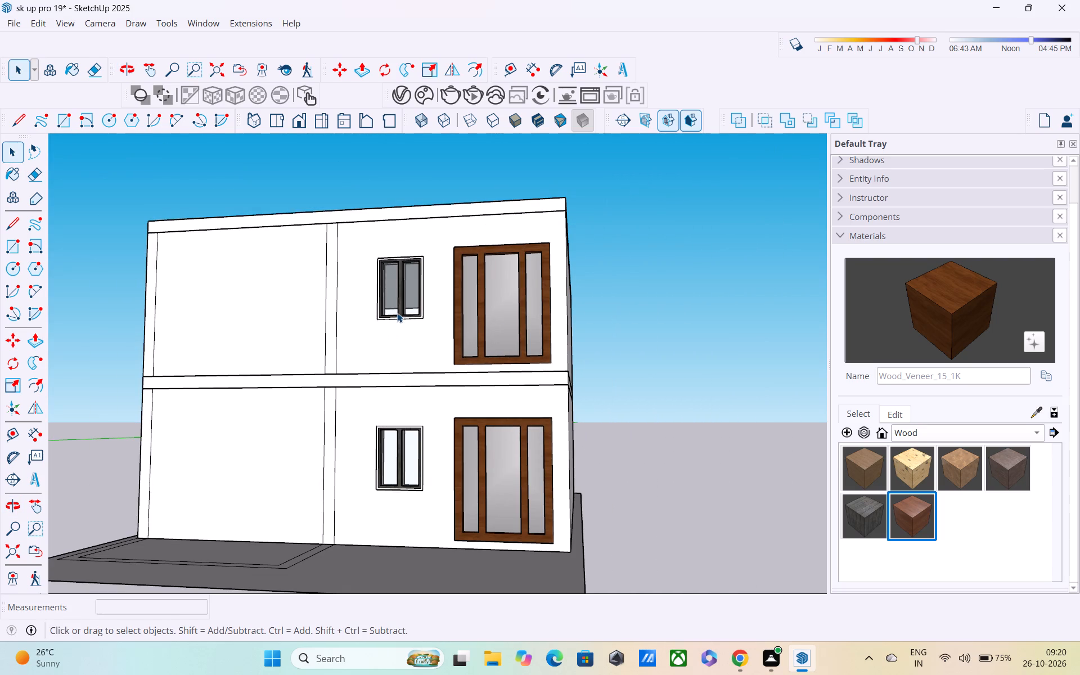
scroll(397, 313, down, 3)
shift+middle_drag(397, 313, 391, 301)
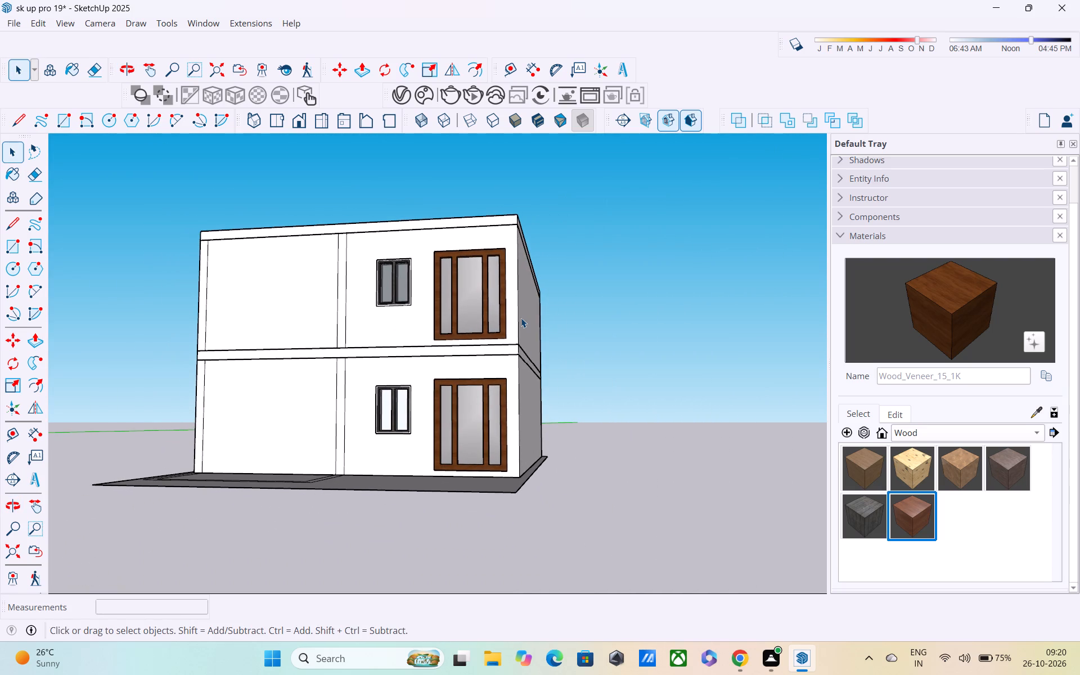
Copy the first-floor walls with door and window 10' 10" up by their lower front corner onto the roof slab's top corner.
click(519, 314)
key(m)
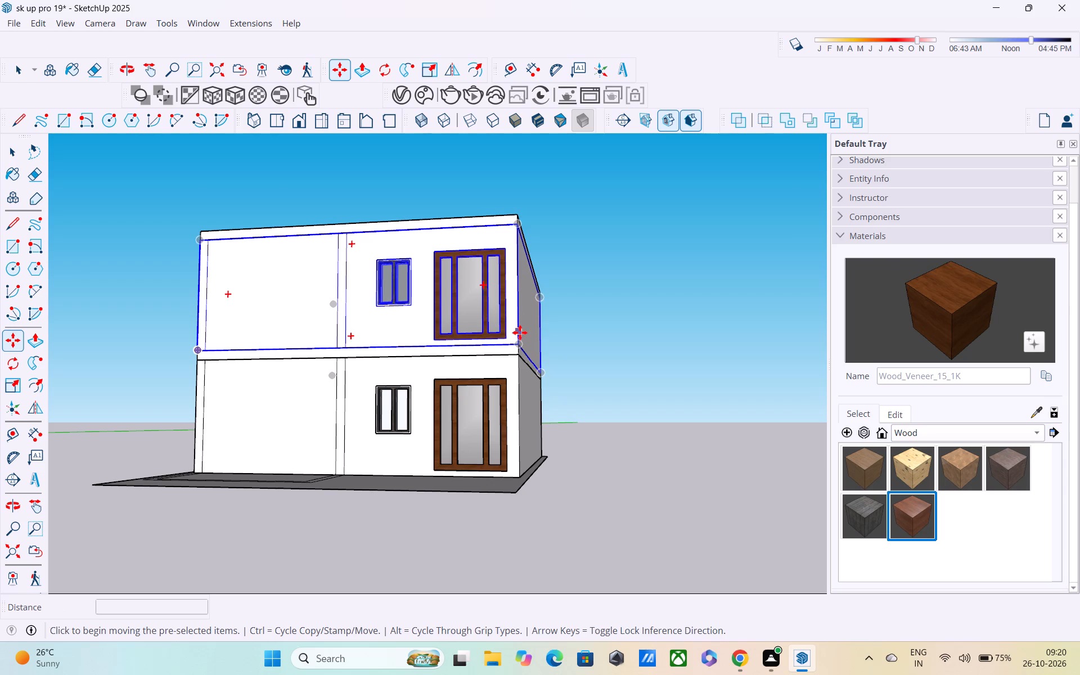
click(519, 343)
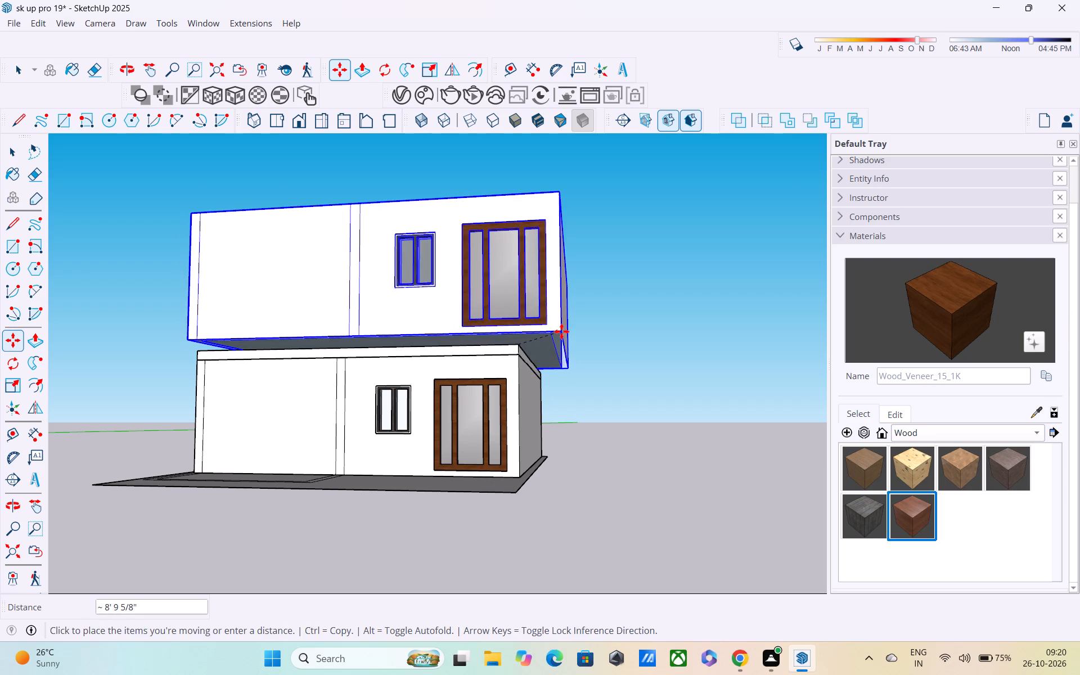
scroll(574, 251, down, 6)
scroll(683, 233, down, 1)
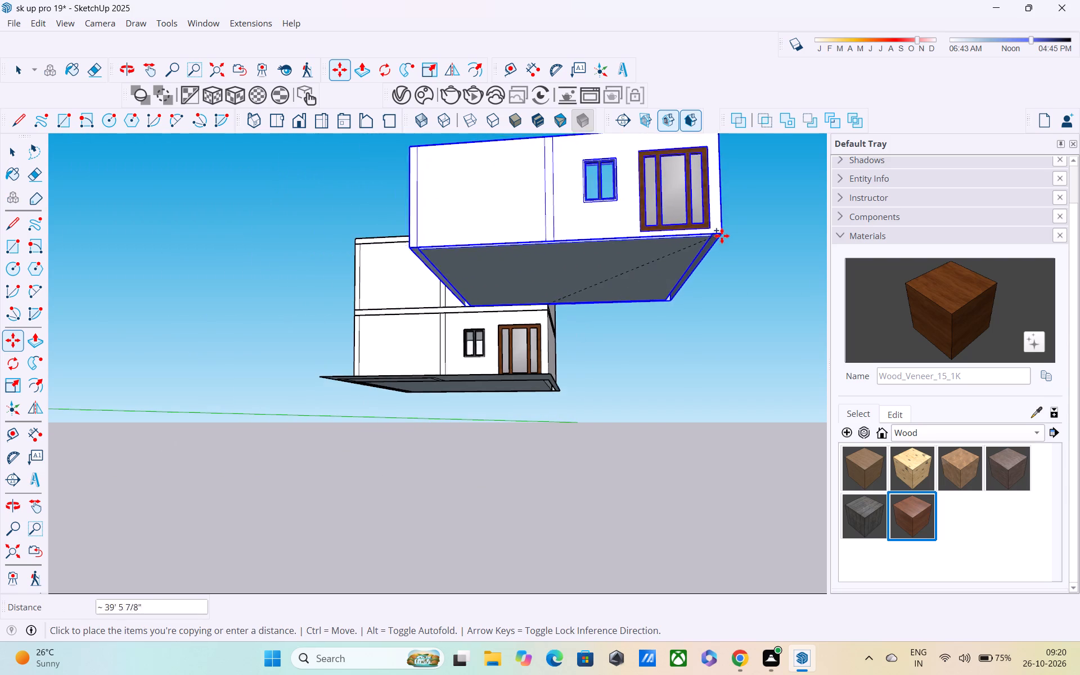
scroll(721, 238, down, 5)
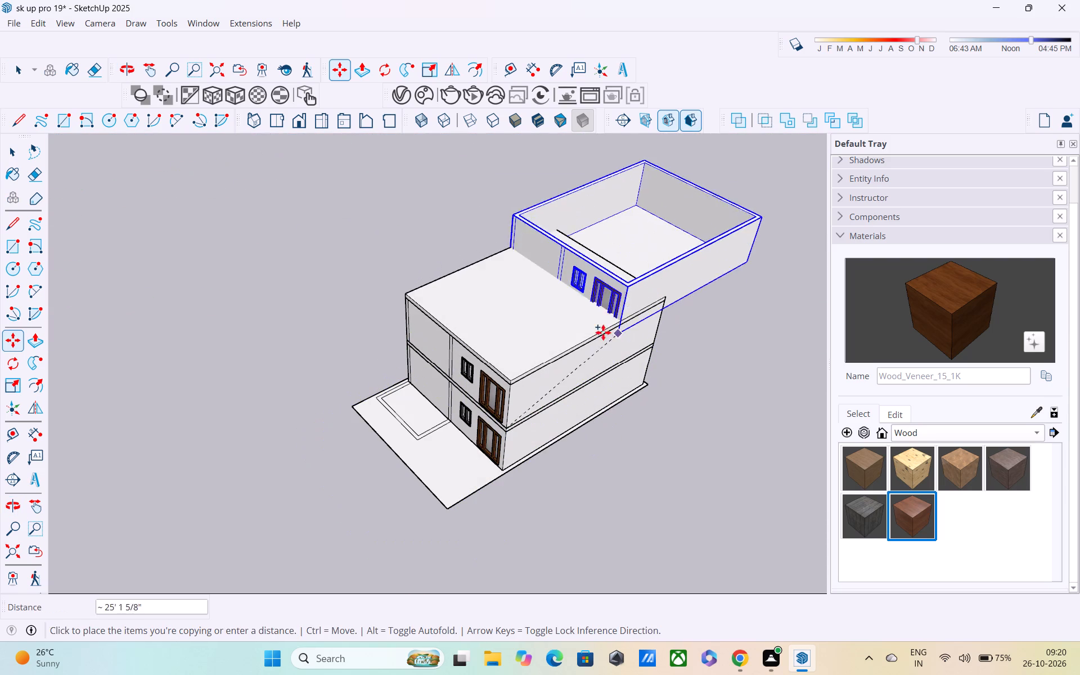
middle_drag(511, 381, 545, 282)
scroll(528, 317, up, 7)
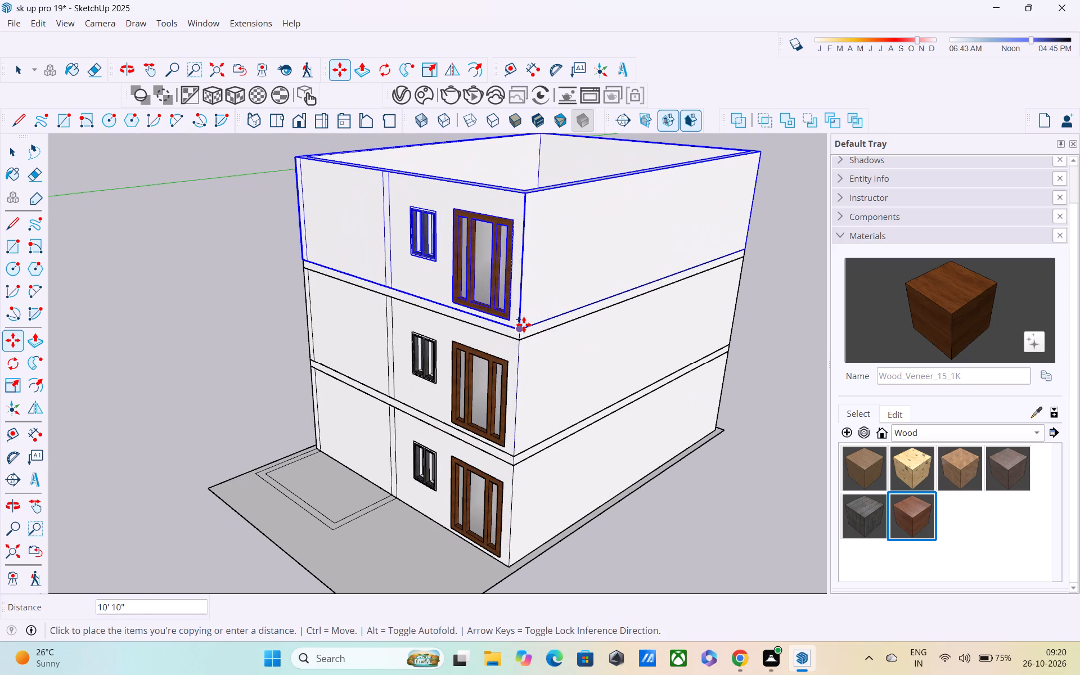
click(523, 325)
middle_drag(449, 344, 573, 299)
scroll(551, 318, down, 6)
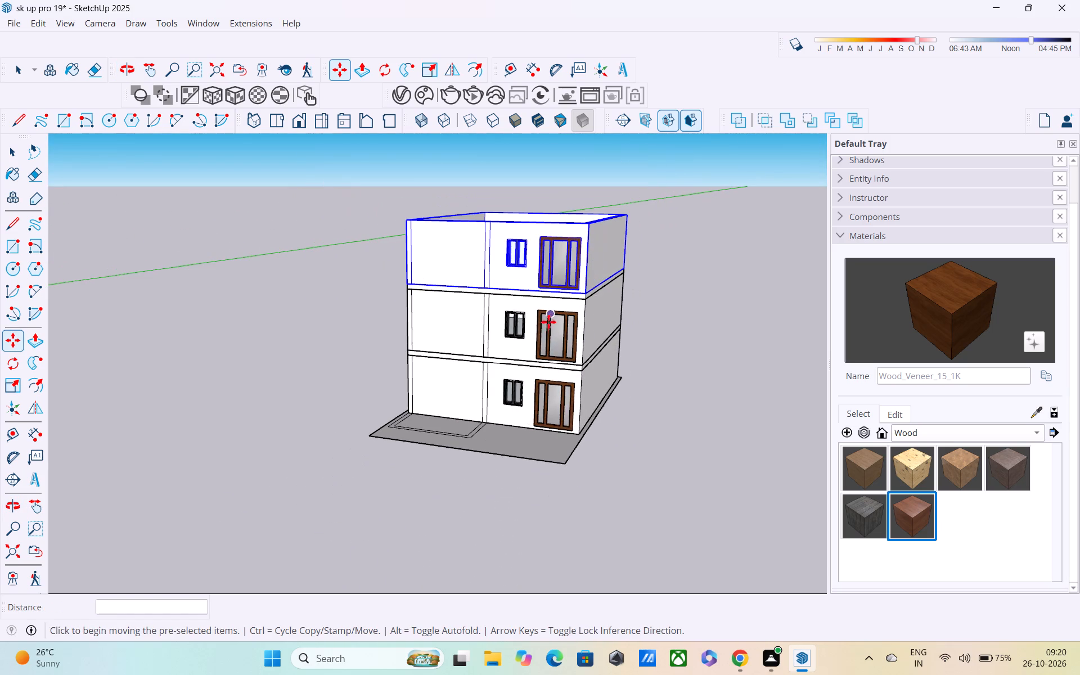
scroll(535, 333, down, 2)
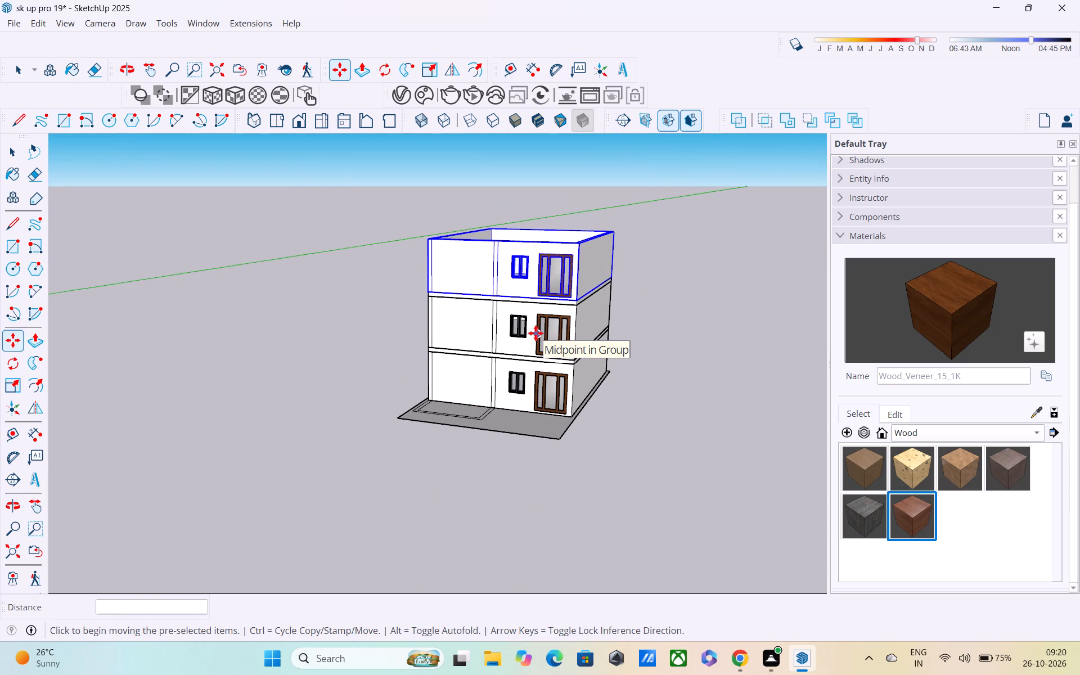
scroll(538, 335, down, 3)
key(space)
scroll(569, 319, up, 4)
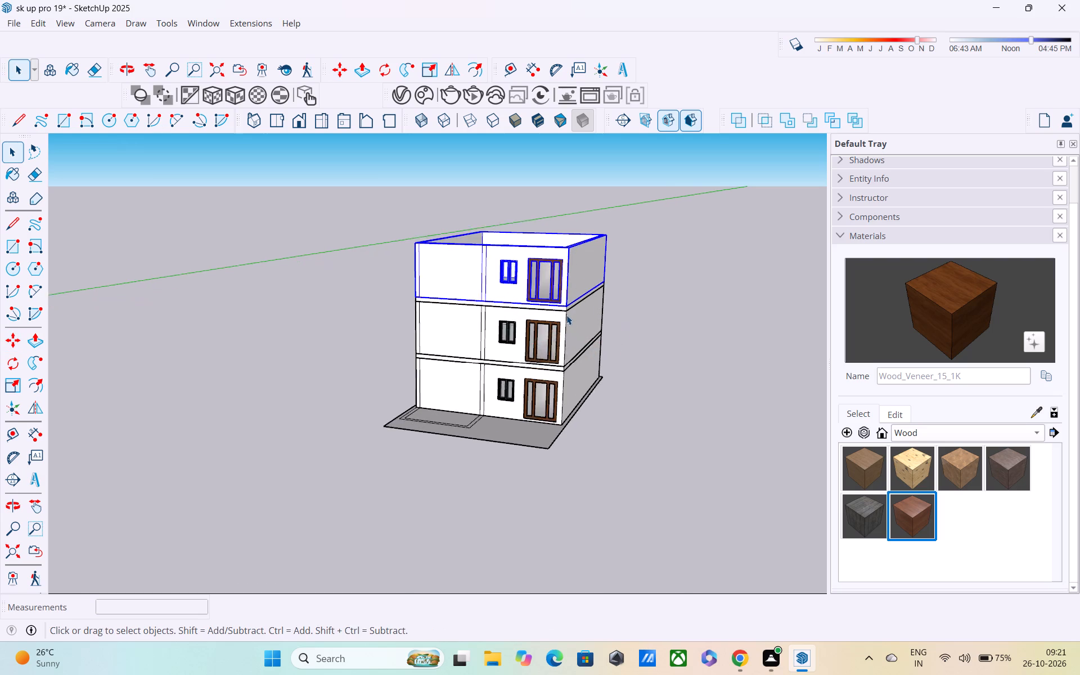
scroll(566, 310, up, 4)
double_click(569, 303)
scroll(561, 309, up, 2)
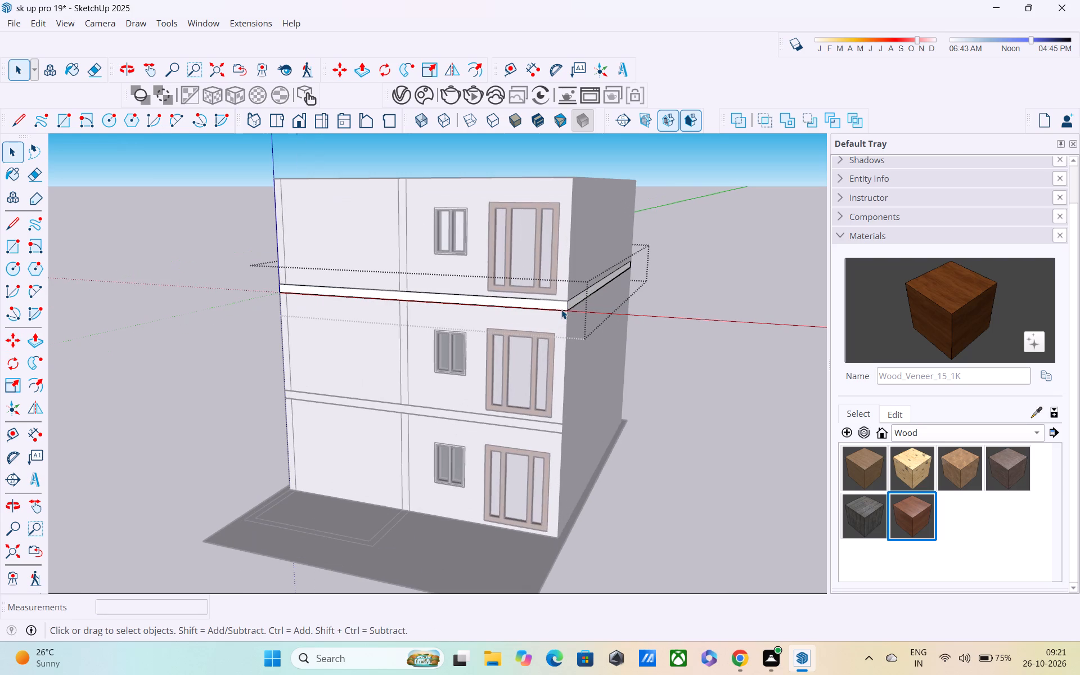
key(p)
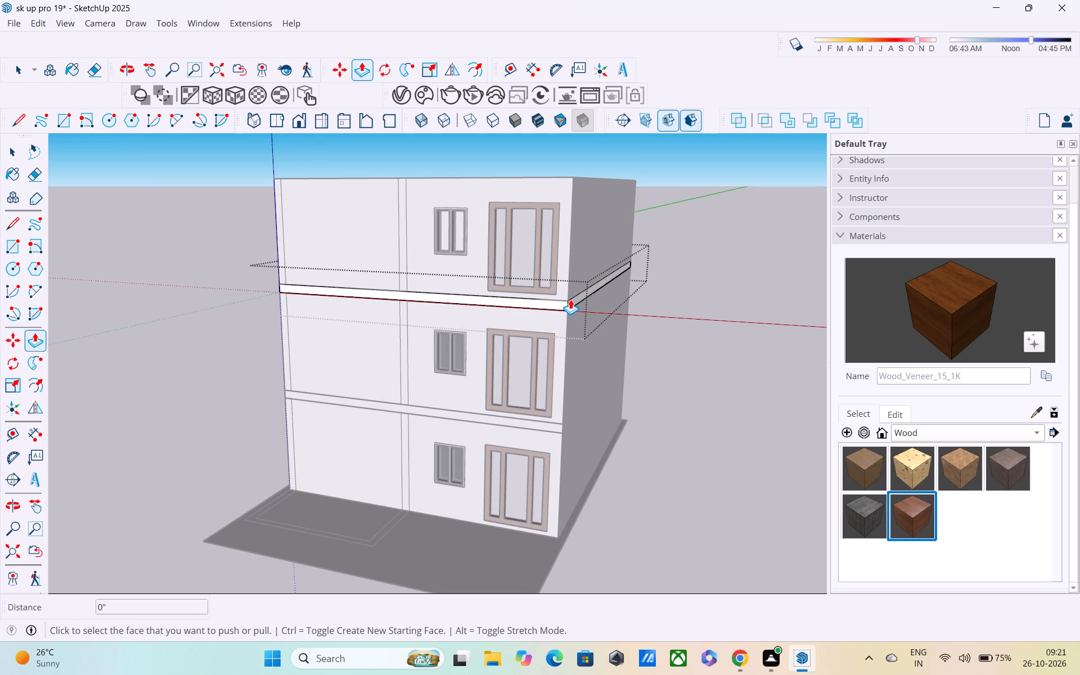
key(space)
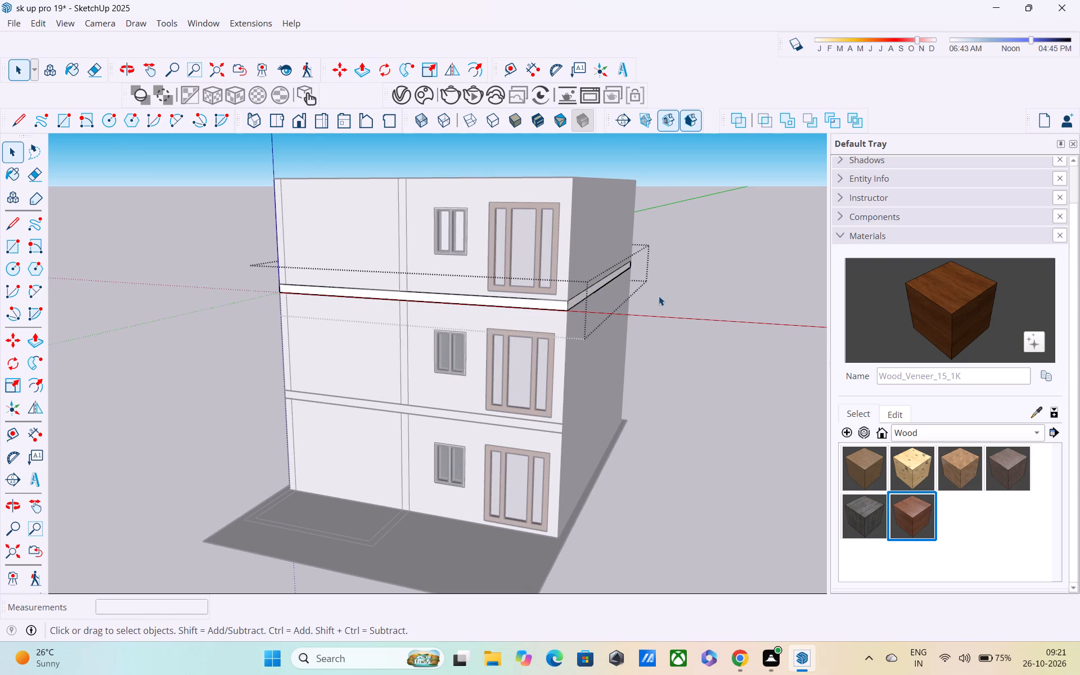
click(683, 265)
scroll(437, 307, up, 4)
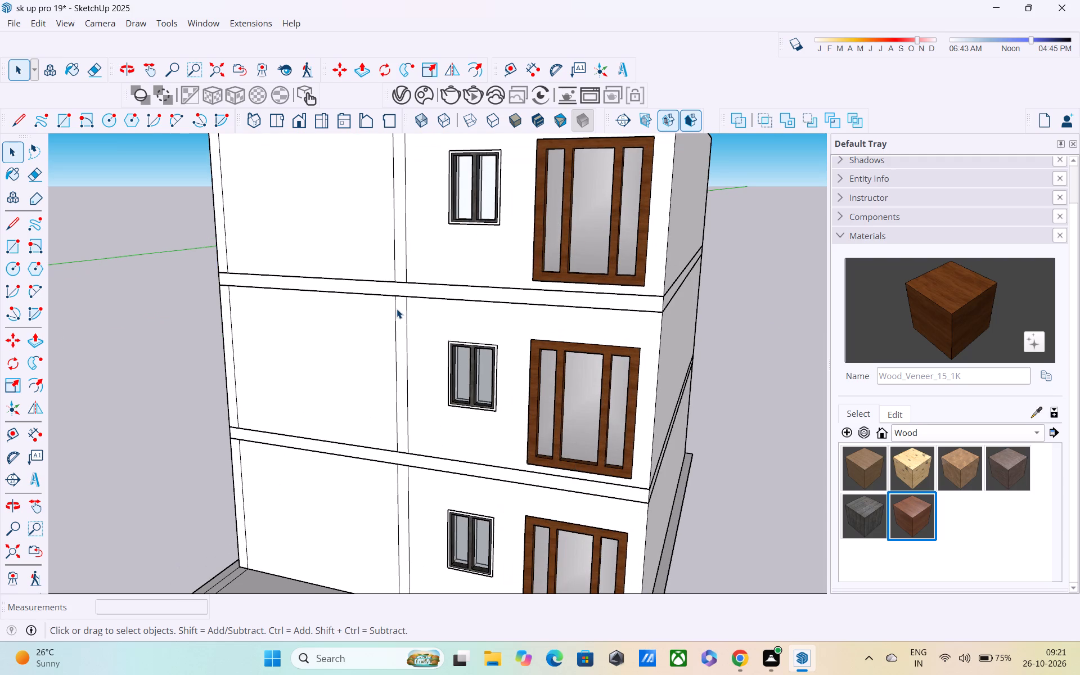
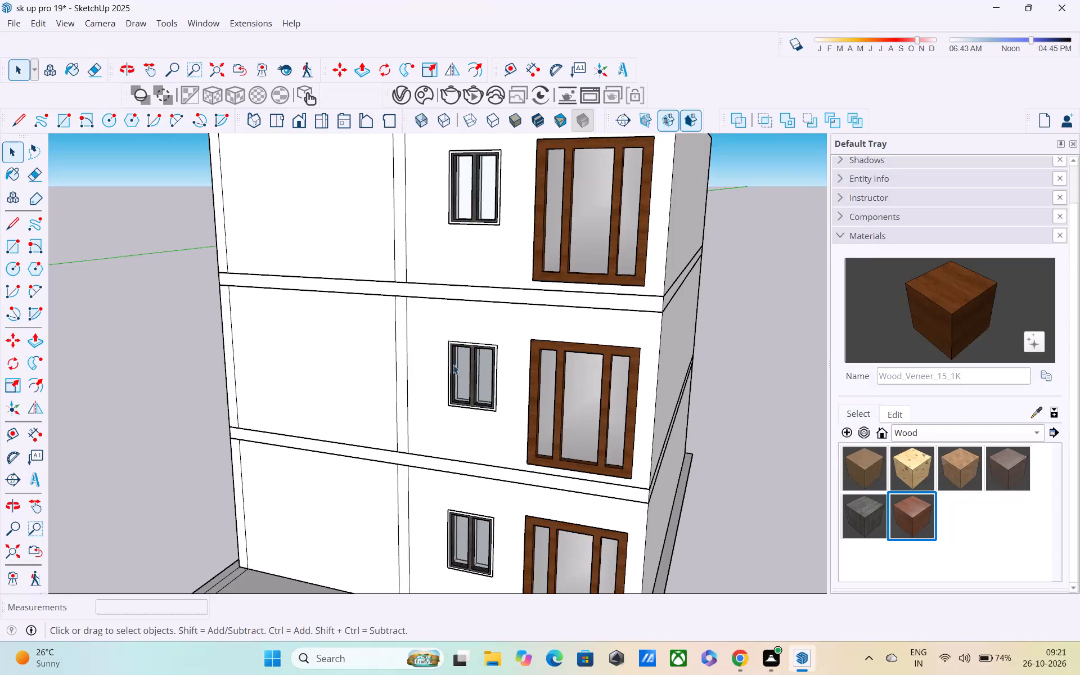
Examine the three stacked storeys from the front, the long side and above, including the window and door alignment.
middle_drag(453, 364, 396, 331)
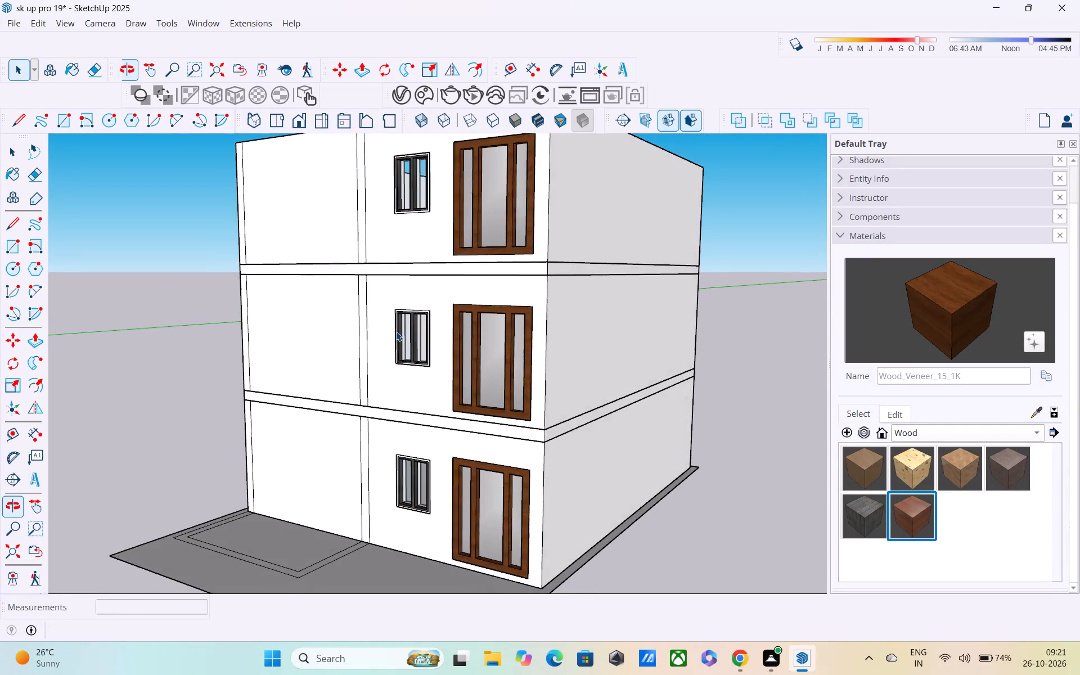
scroll(396, 331, down, 5)
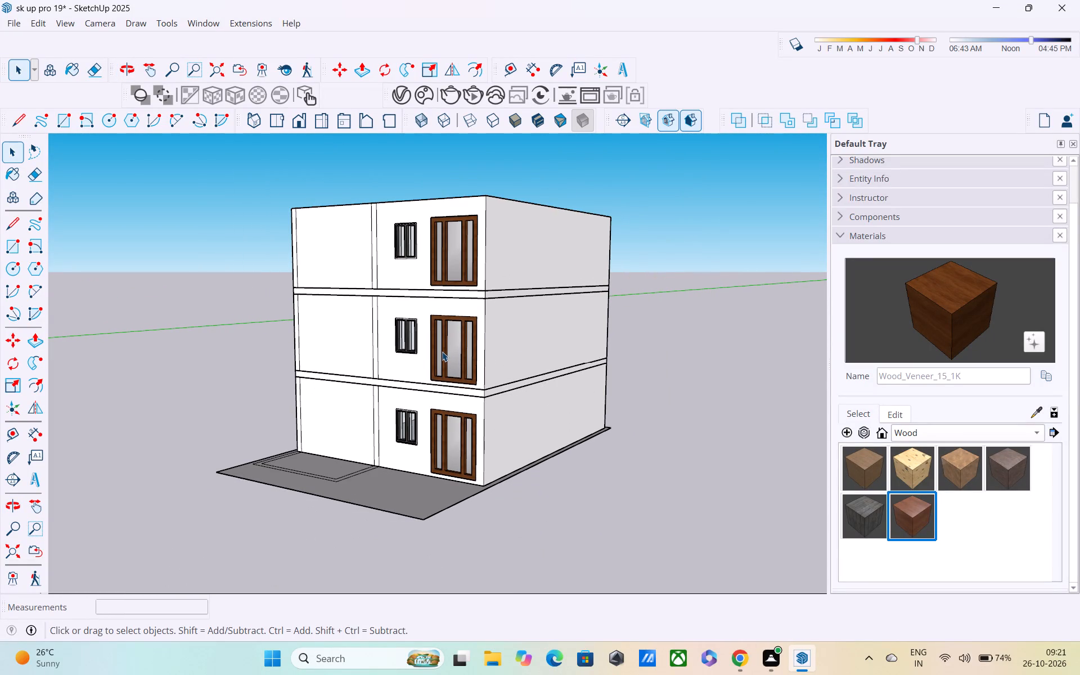
scroll(442, 352, down, 2)
middle_drag(442, 352, 401, 370)
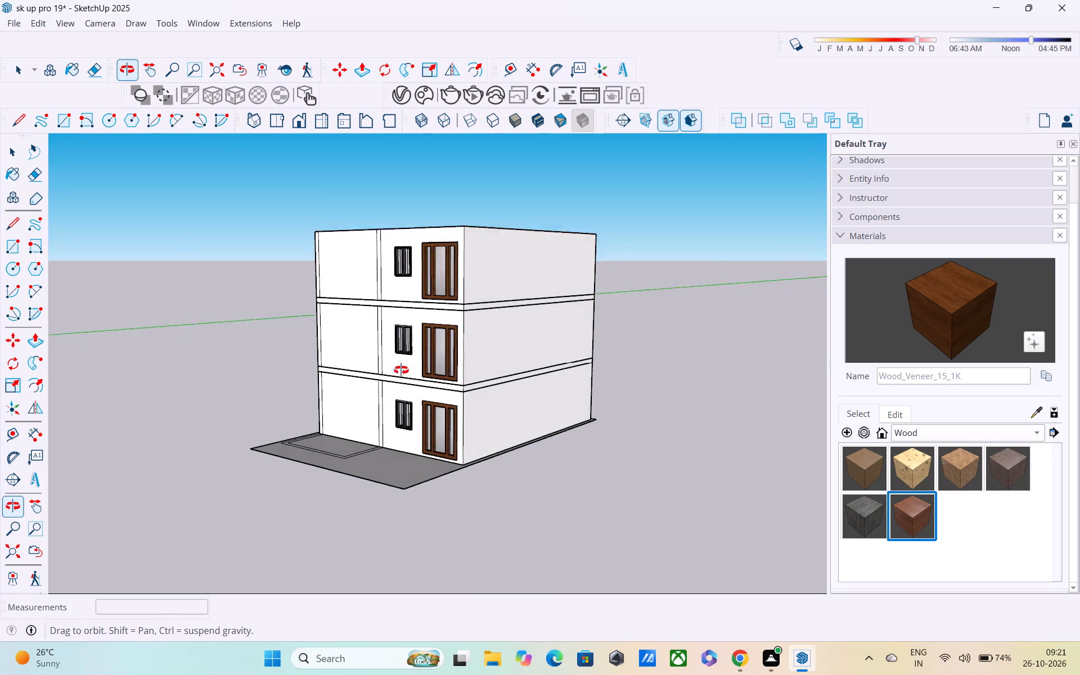
middle_drag(401, 370, 388, 394)
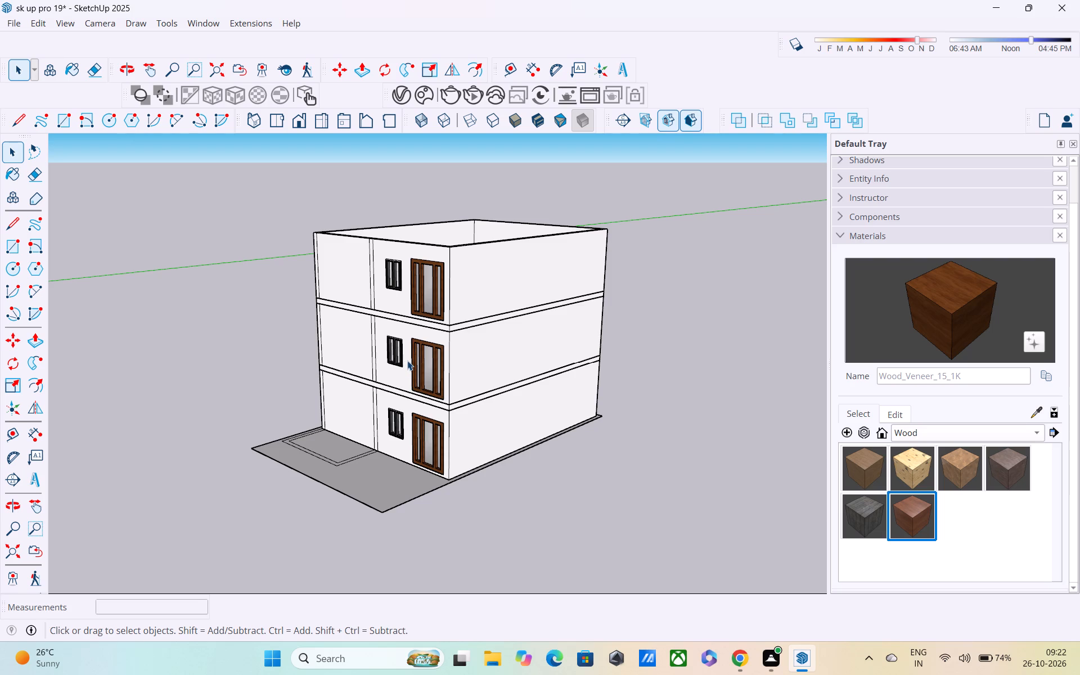
scroll(407, 361, down, 4)
middle_drag(485, 353, 591, 325)
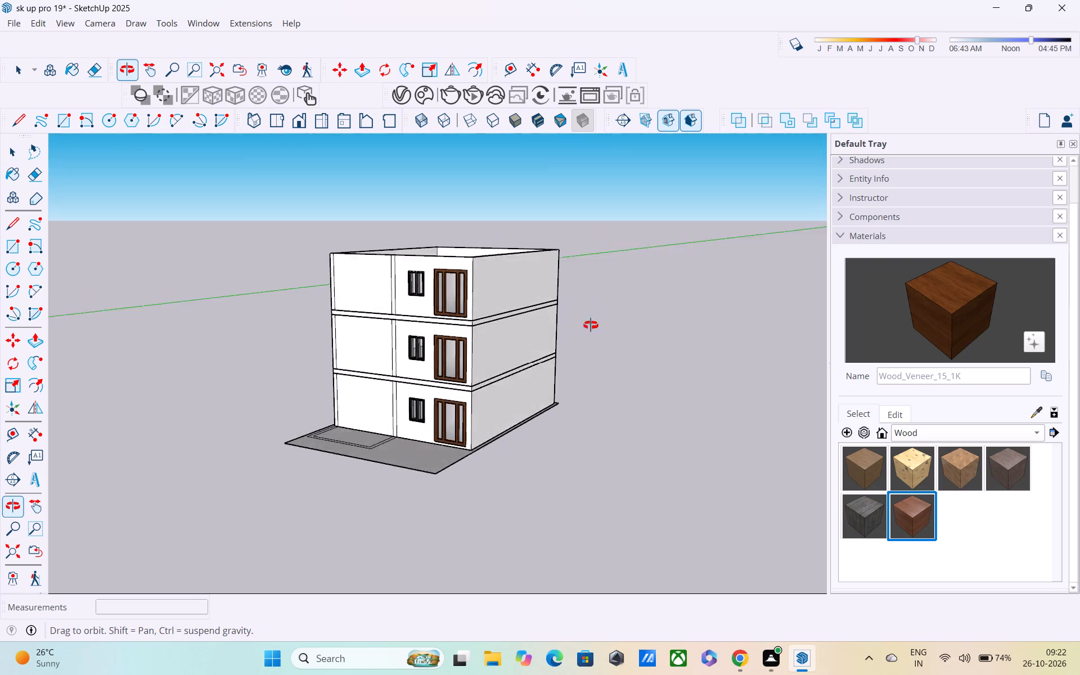
middle_drag(591, 325, 623, 316)
scroll(527, 336, up, 4)
middle_drag(447, 346, 486, 294)
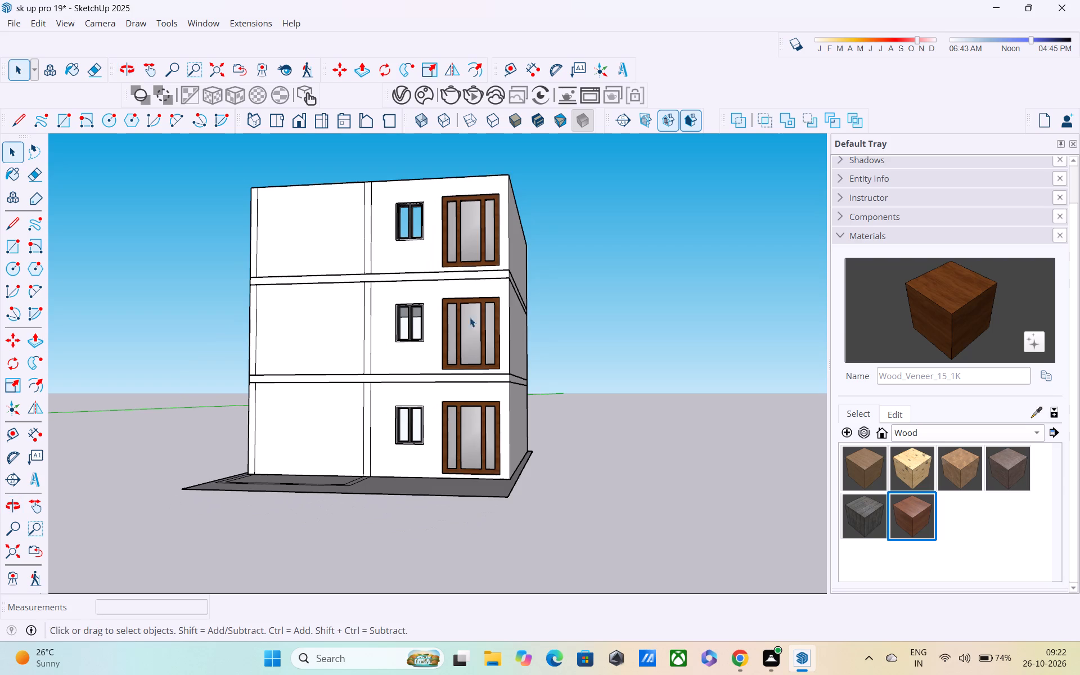
scroll(460, 328, up, 6)
scroll(441, 308, down, 4)
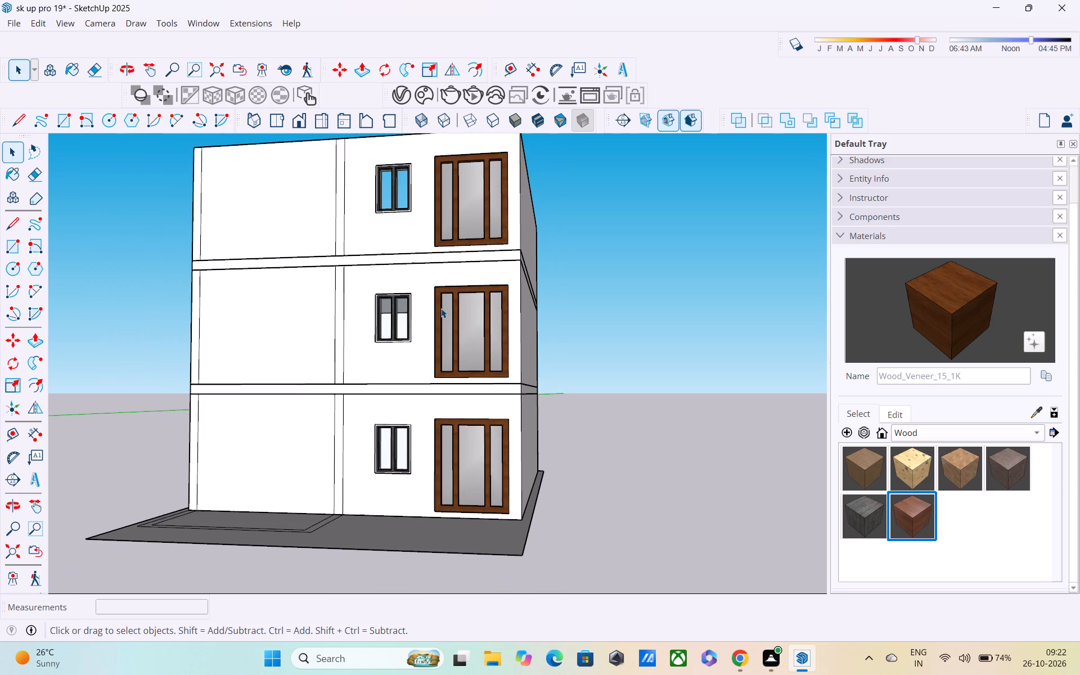
middle_drag(447, 313, 426, 343)
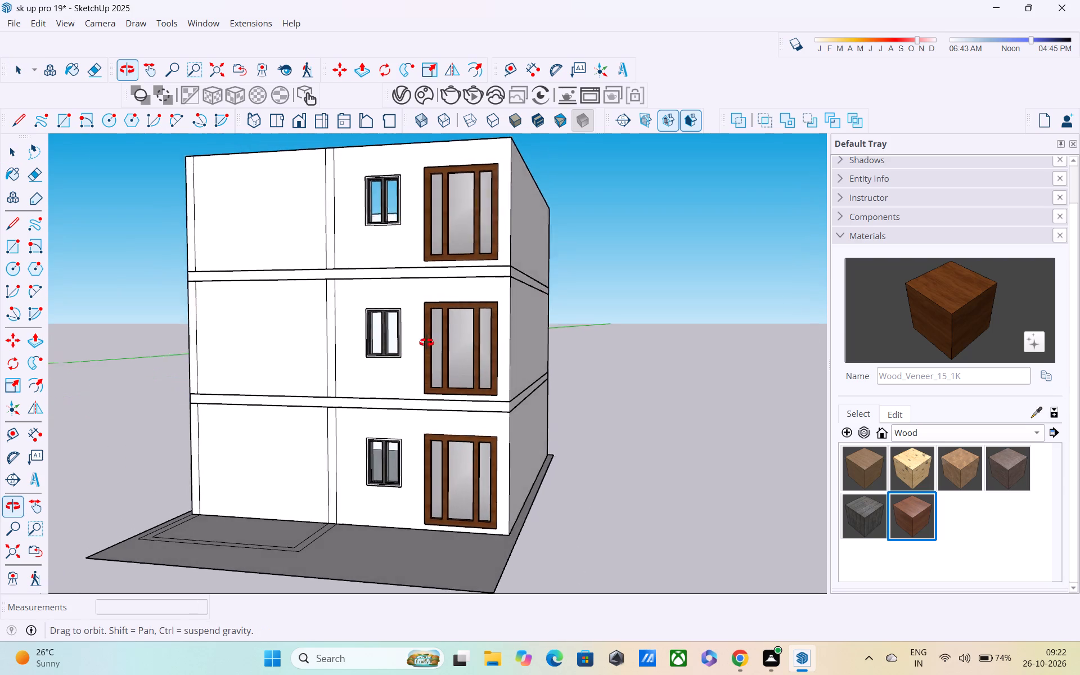
middle_drag(426, 343, 418, 350)
scroll(418, 350, down, 4)
scroll(483, 350, up, 5)
middle_drag(431, 353, 386, 354)
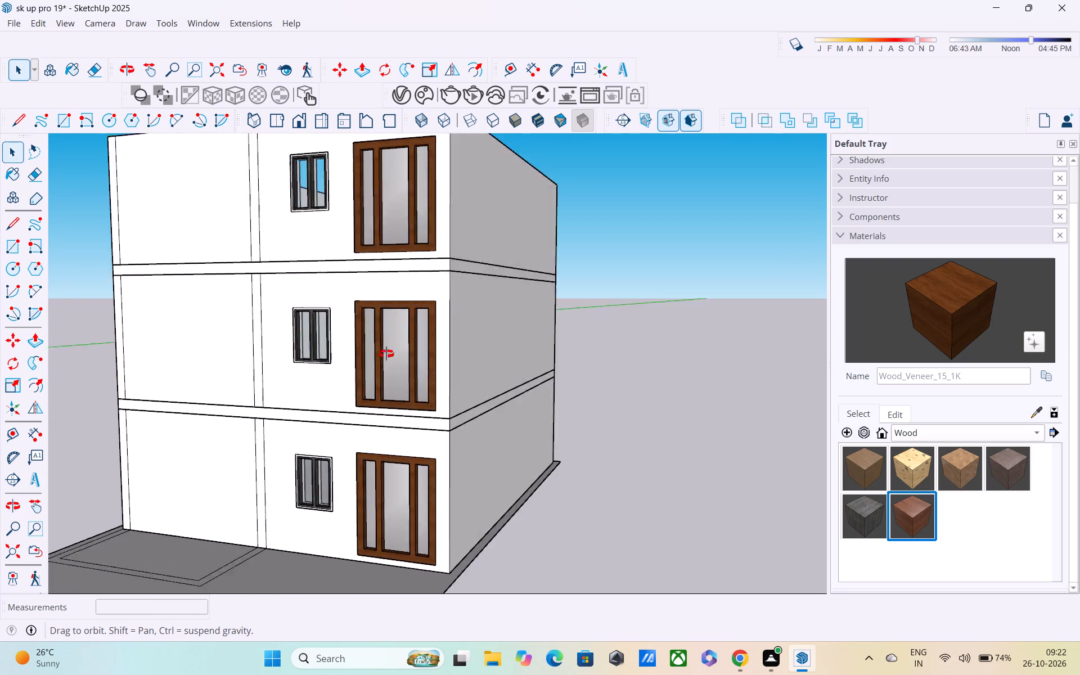
middle_drag(386, 354, 278, 389)
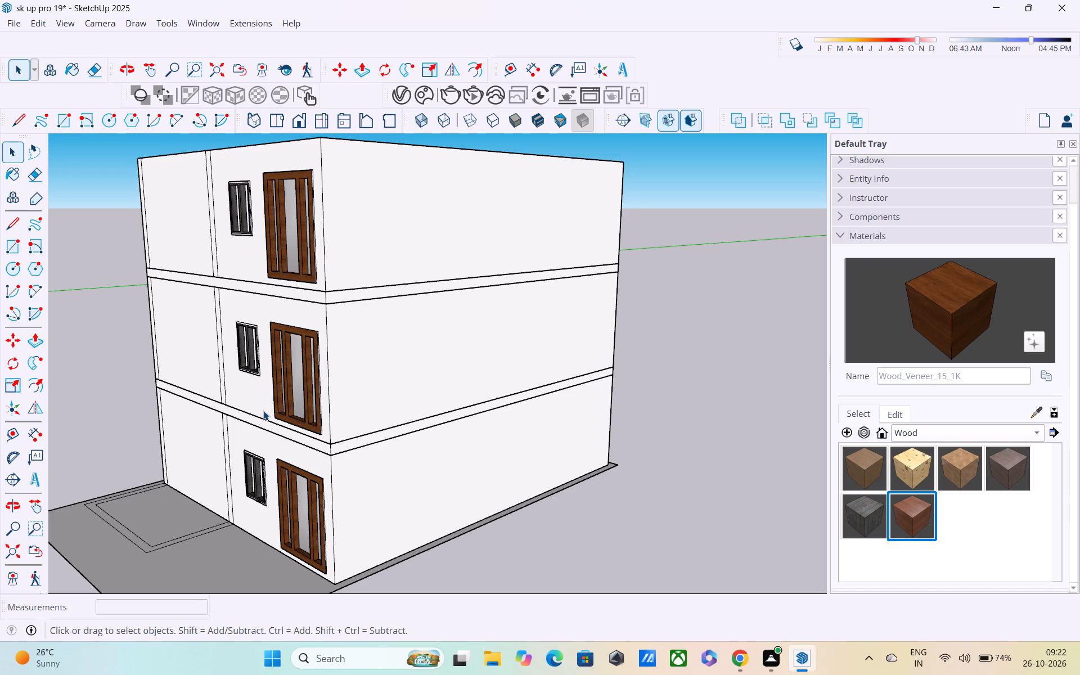
scroll(263, 411, down, 3)
middle_drag(263, 412, 451, 379)
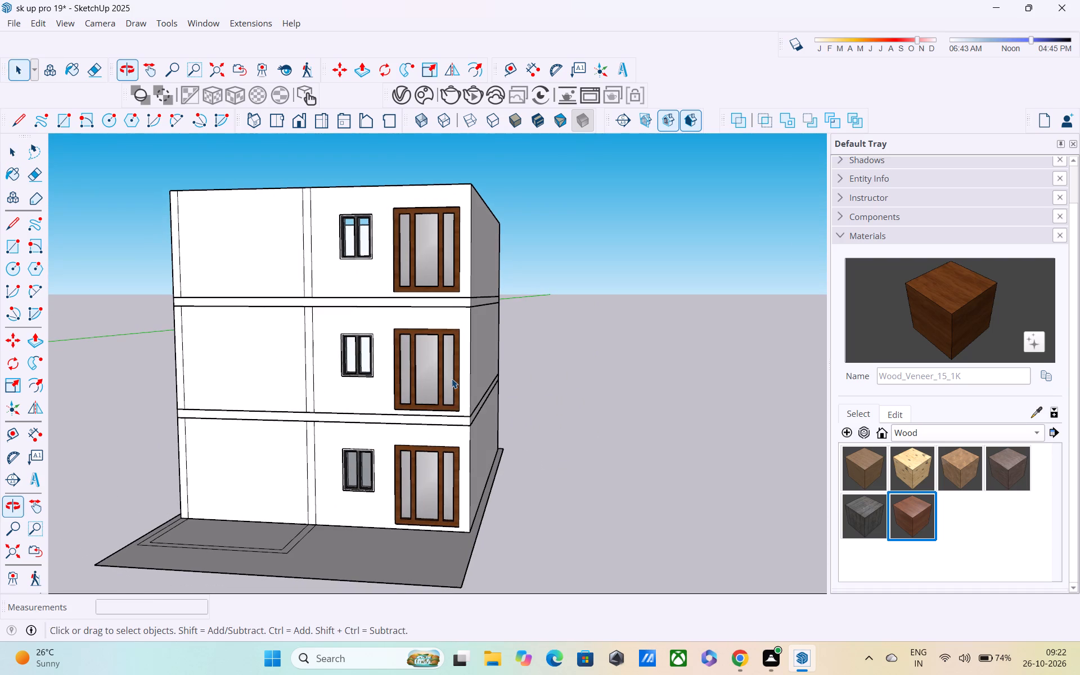
scroll(452, 379, up, 1)
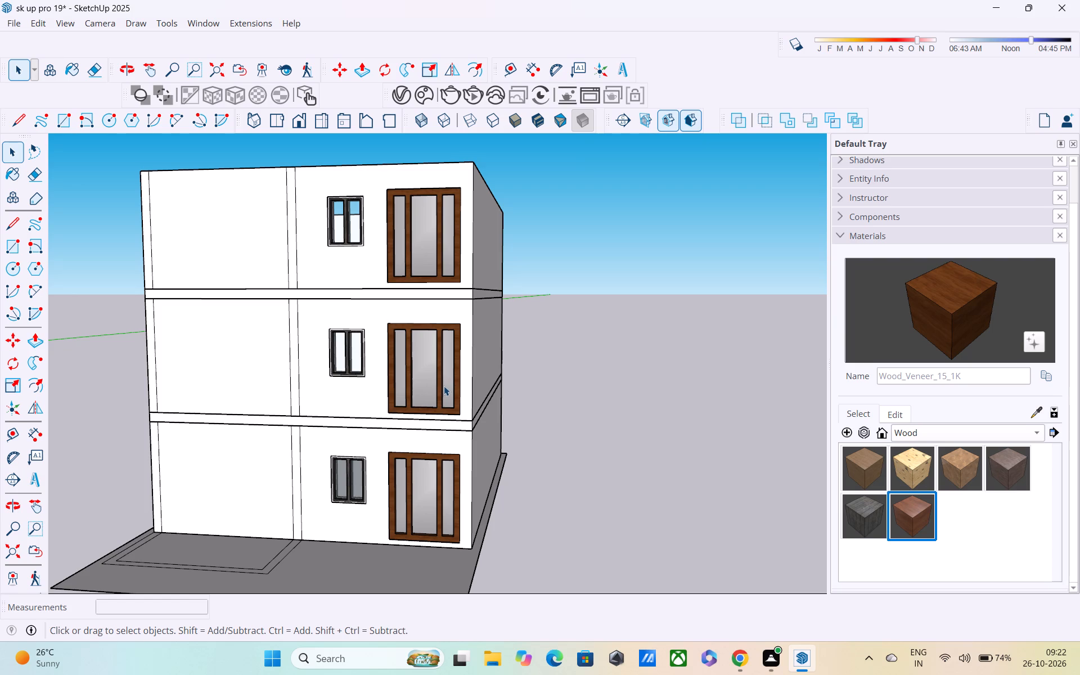
shift+middle_drag(442, 394, 492, 371)
middle_drag(492, 371, 489, 372)
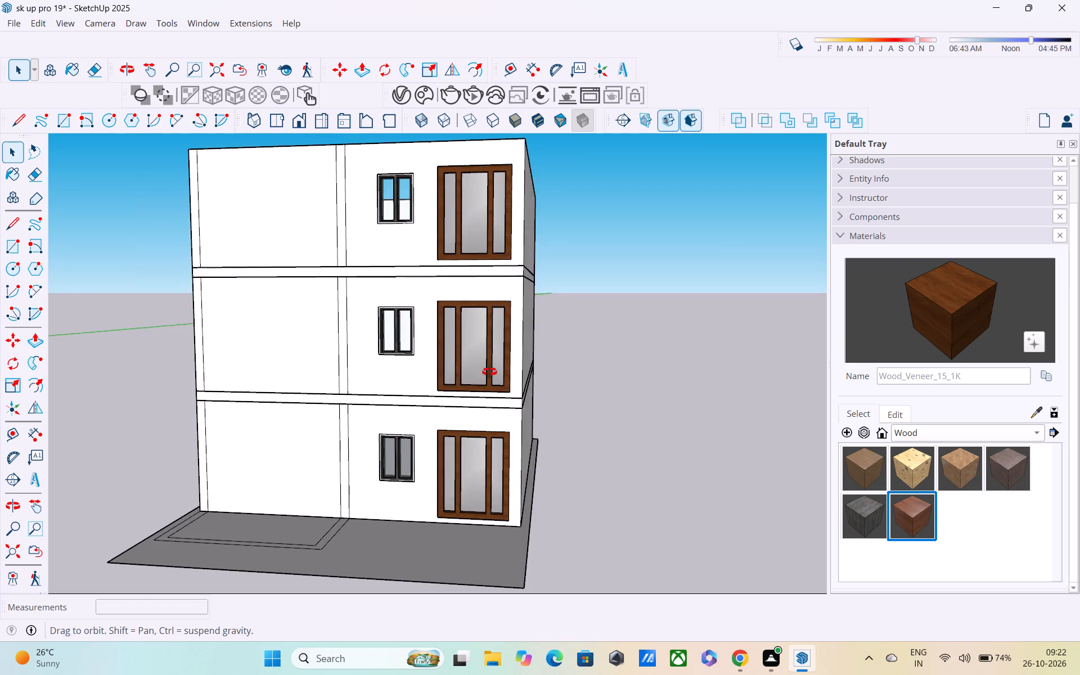
middle_drag(489, 372, 352, 394)
scroll(428, 400, up, 3)
middle_drag(407, 405, 409, 378)
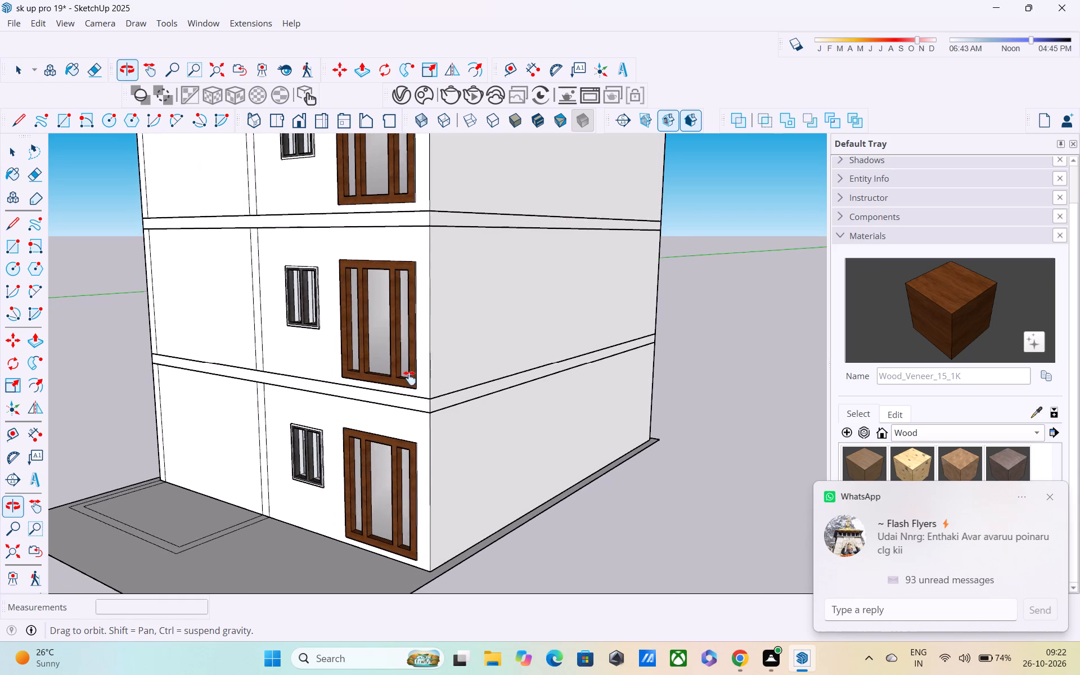
middle_drag(409, 378, 453, 449)
scroll(451, 445, down, 5)
middle_drag(445, 443, 418, 408)
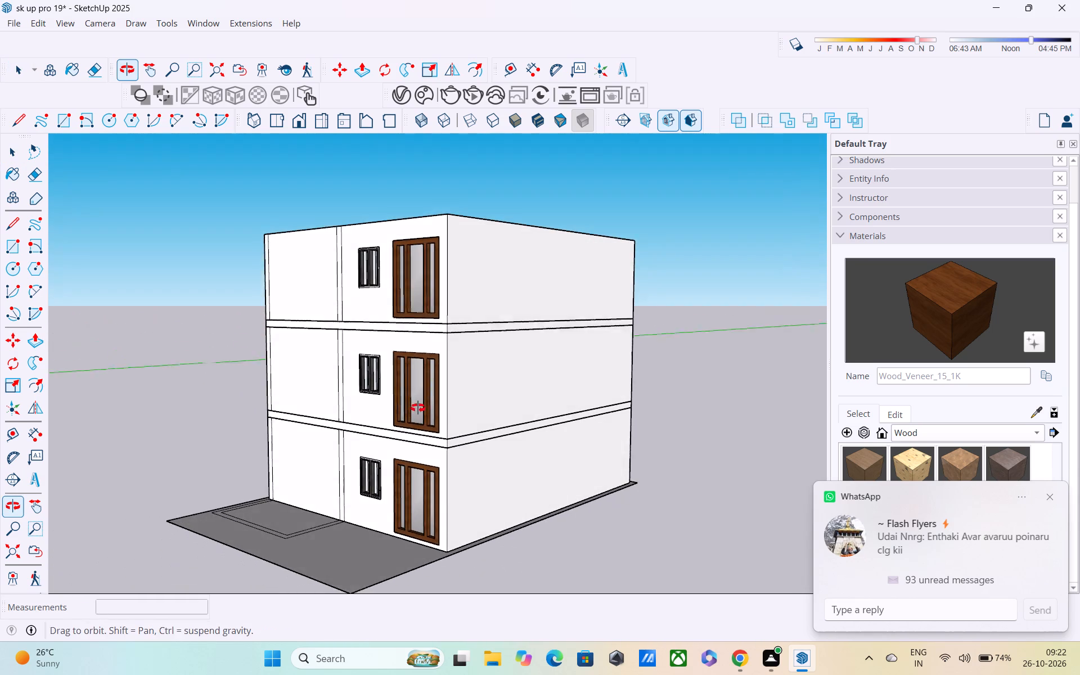
middle_drag(418, 408, 417, 407)
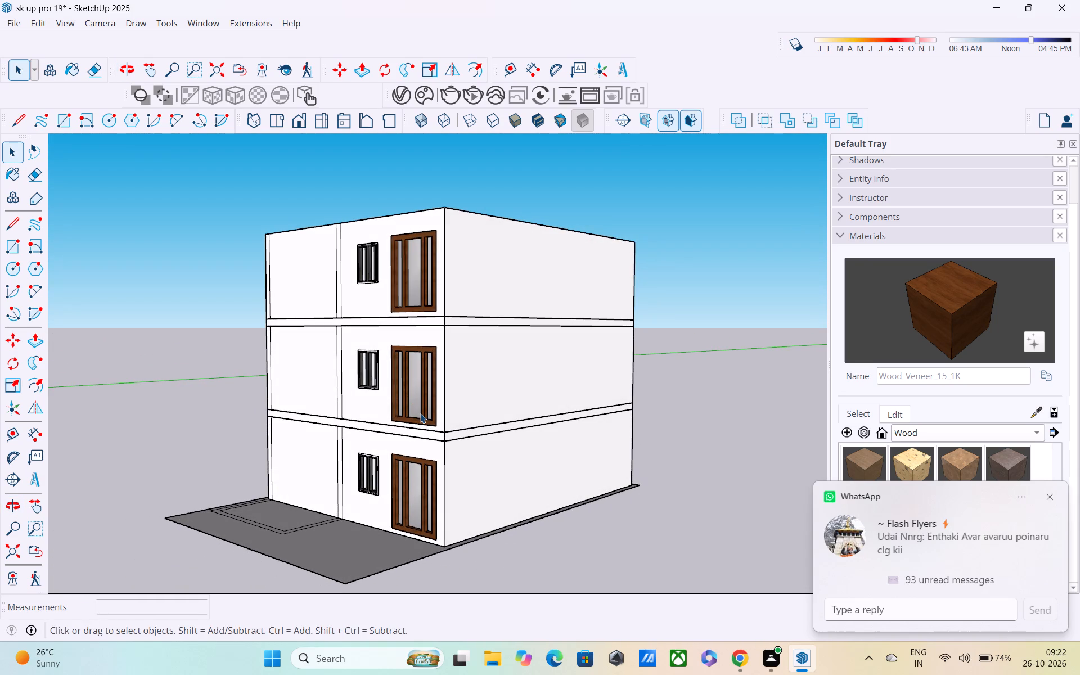
Examine the block's massing from low and high viewpoints, including the outlined rectangle on the front plot area.
middle_drag(380, 430, 534, 438)
scroll(535, 436, up, 1)
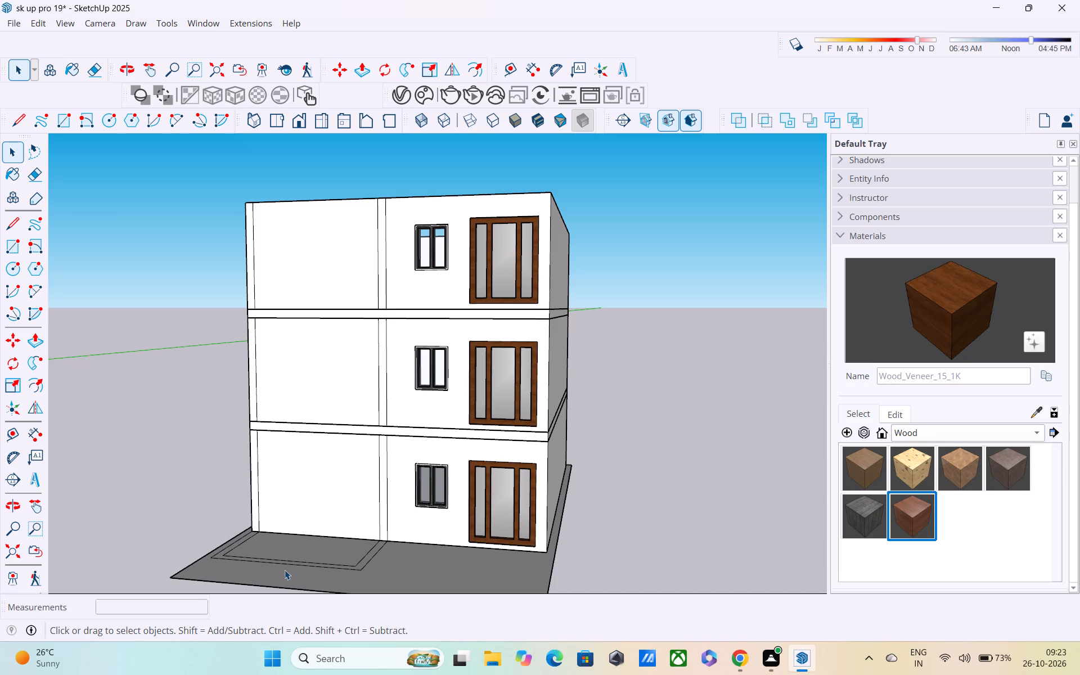
scroll(308, 471, down, 1)
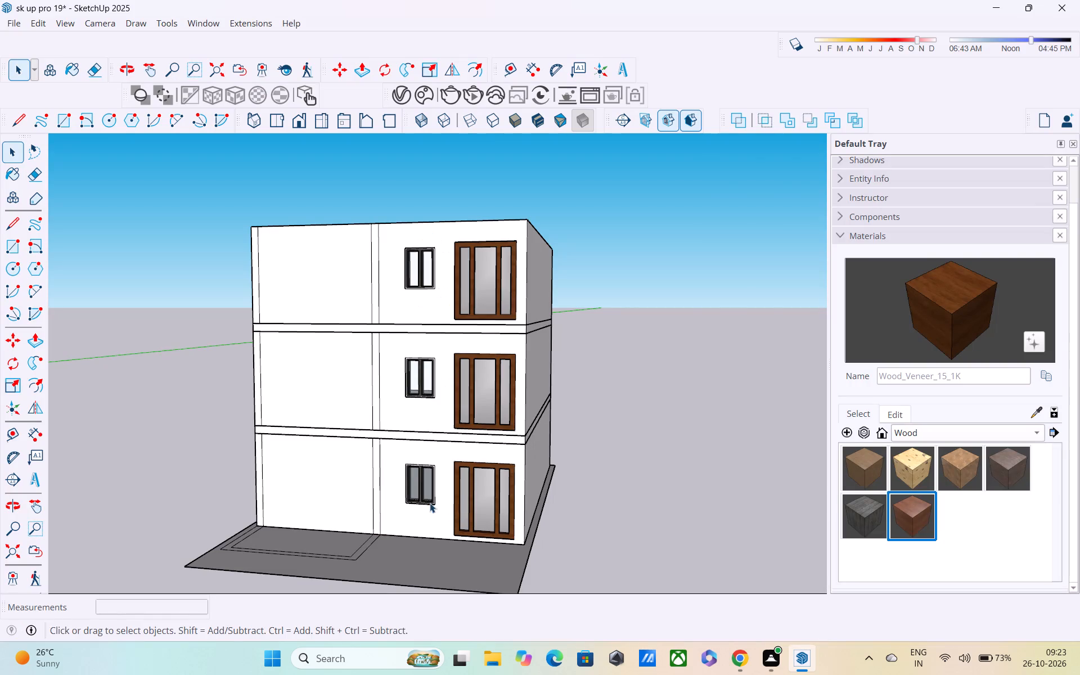
middle_drag(427, 503, 294, 517)
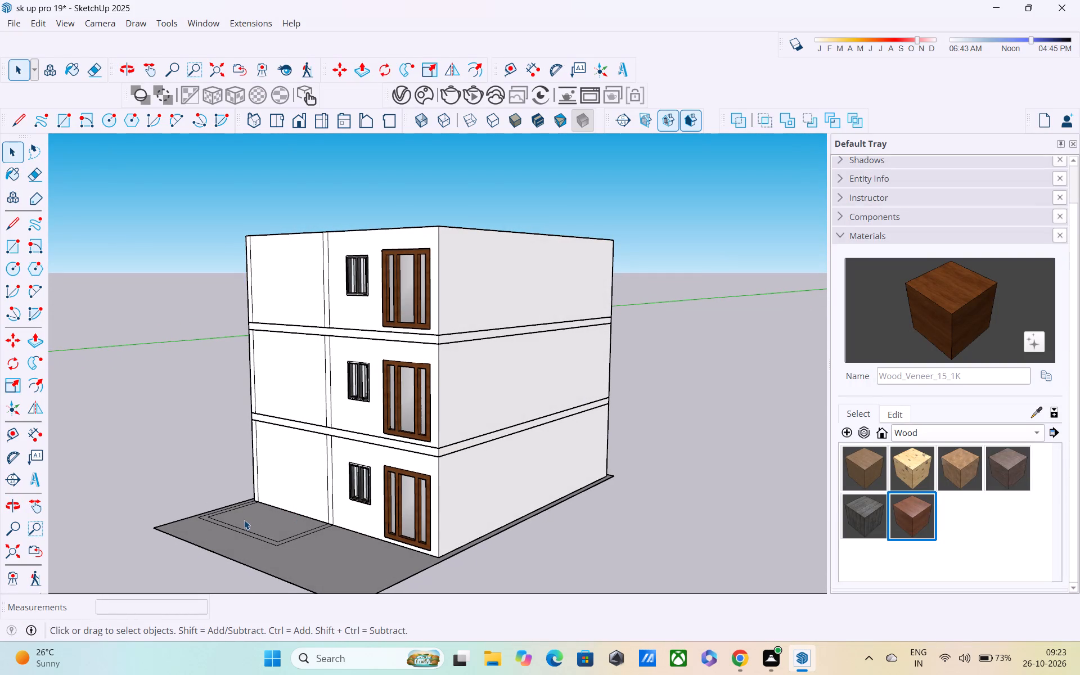
scroll(249, 503, down, 2)
middle_drag(312, 454, 357, 448)
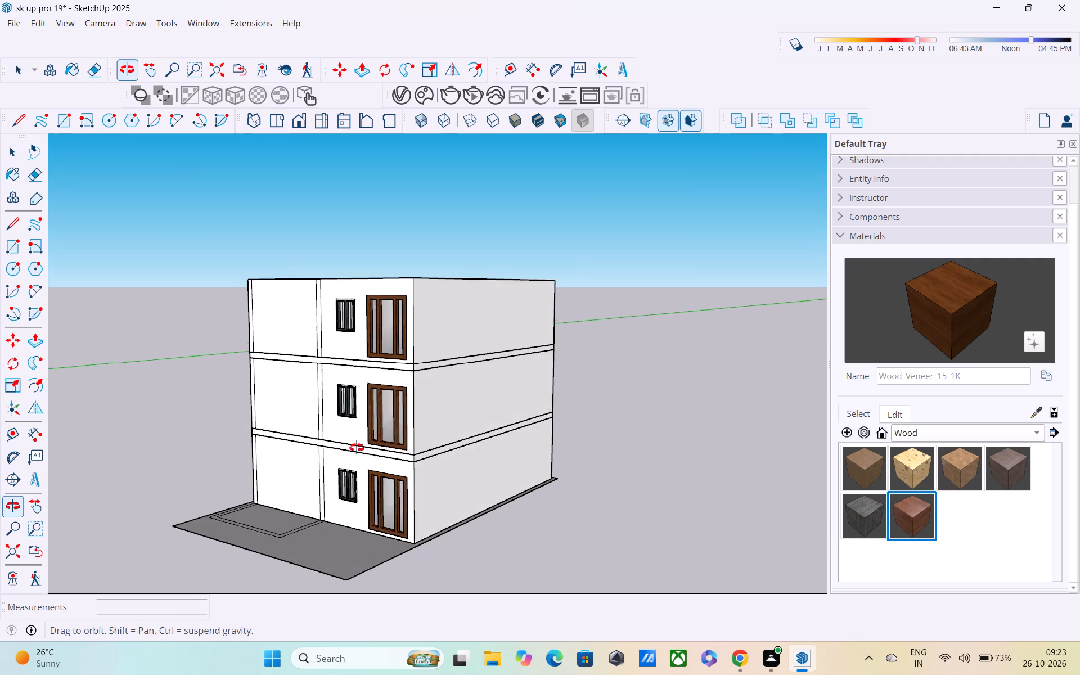
middle_drag(357, 448, 419, 421)
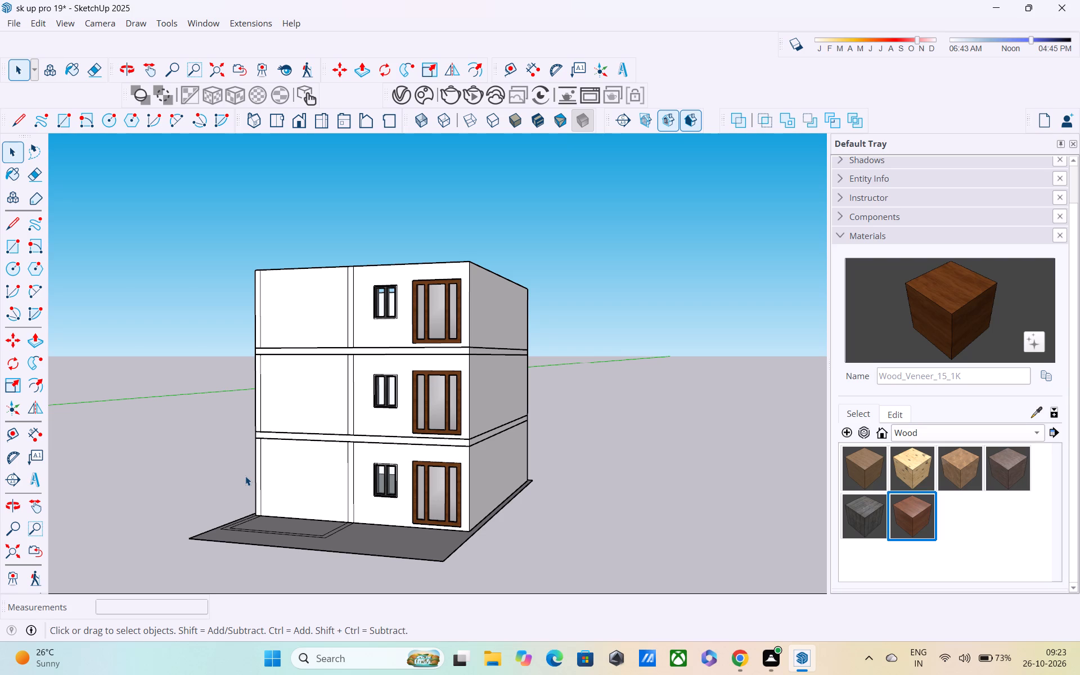
scroll(270, 450, down, 2)
middle_drag(364, 448, 292, 420)
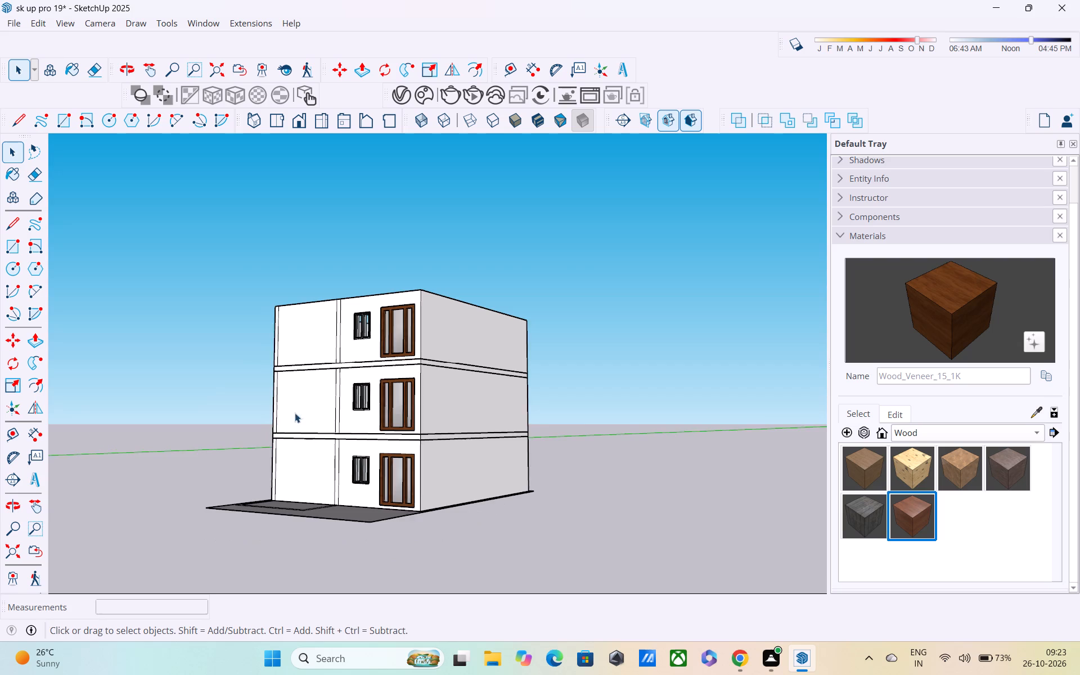
scroll(413, 398, up, 4)
middle_drag(409, 377, 371, 375)
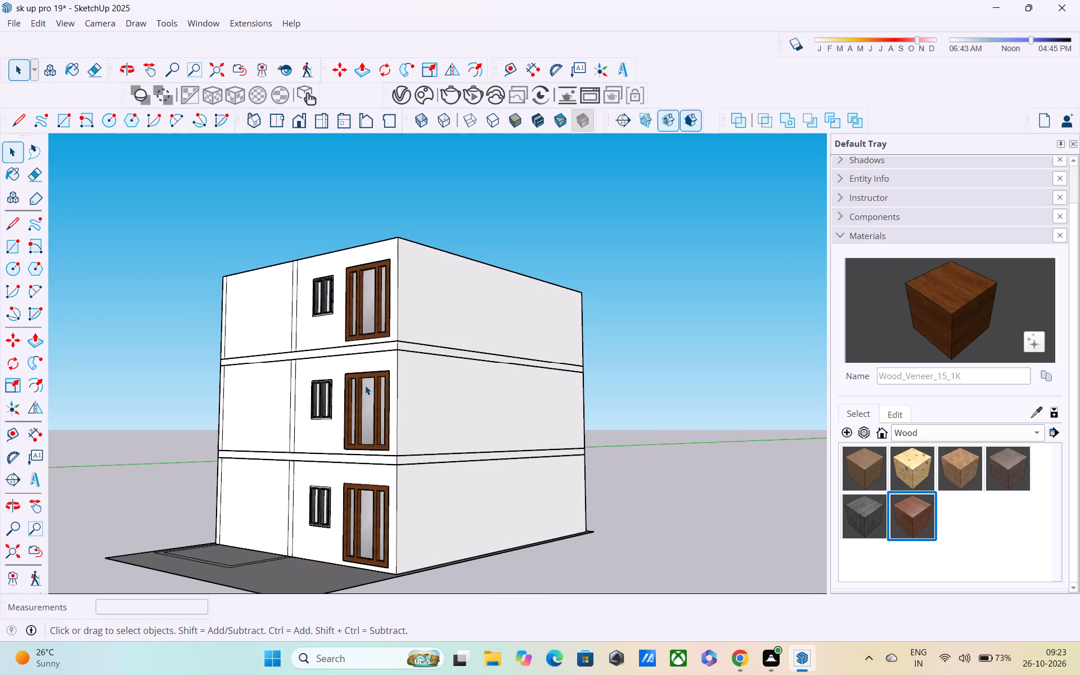
middle_drag(364, 386, 429, 438)
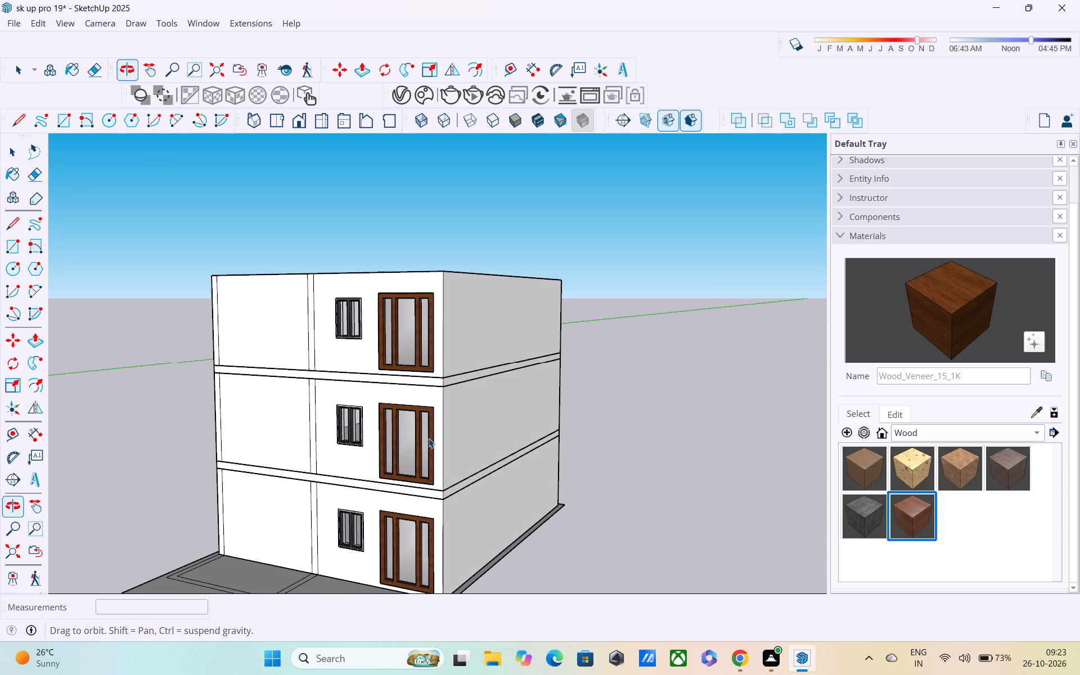
shift+middle_drag(426, 438, 433, 373)
middle_drag(422, 421, 480, 343)
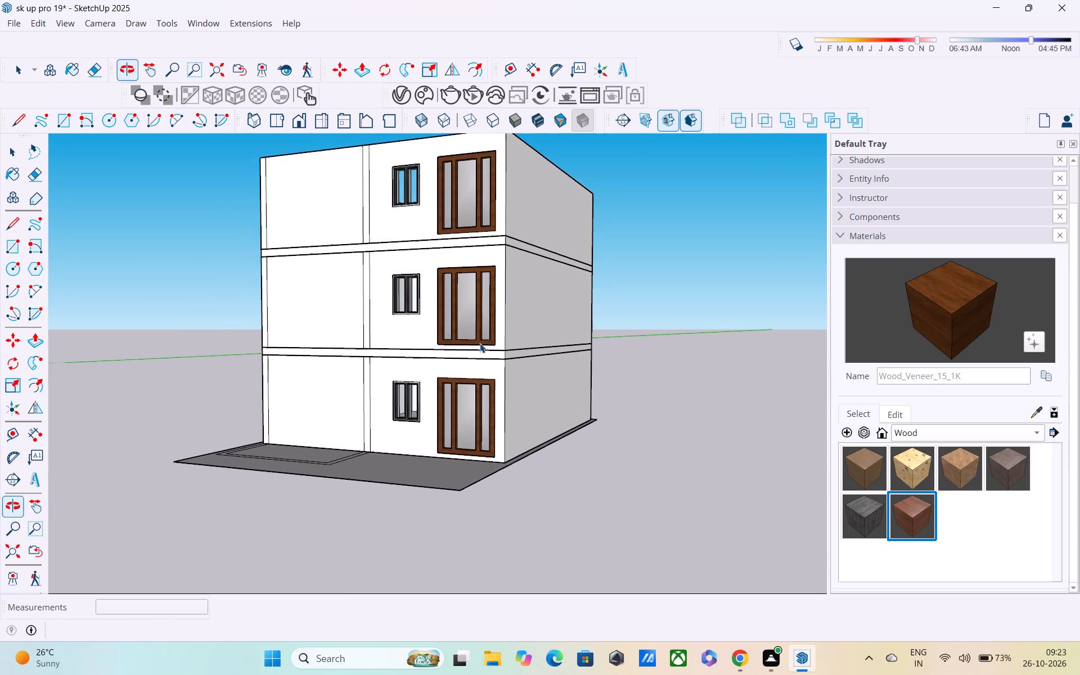
middle_drag(475, 356, 474, 499)
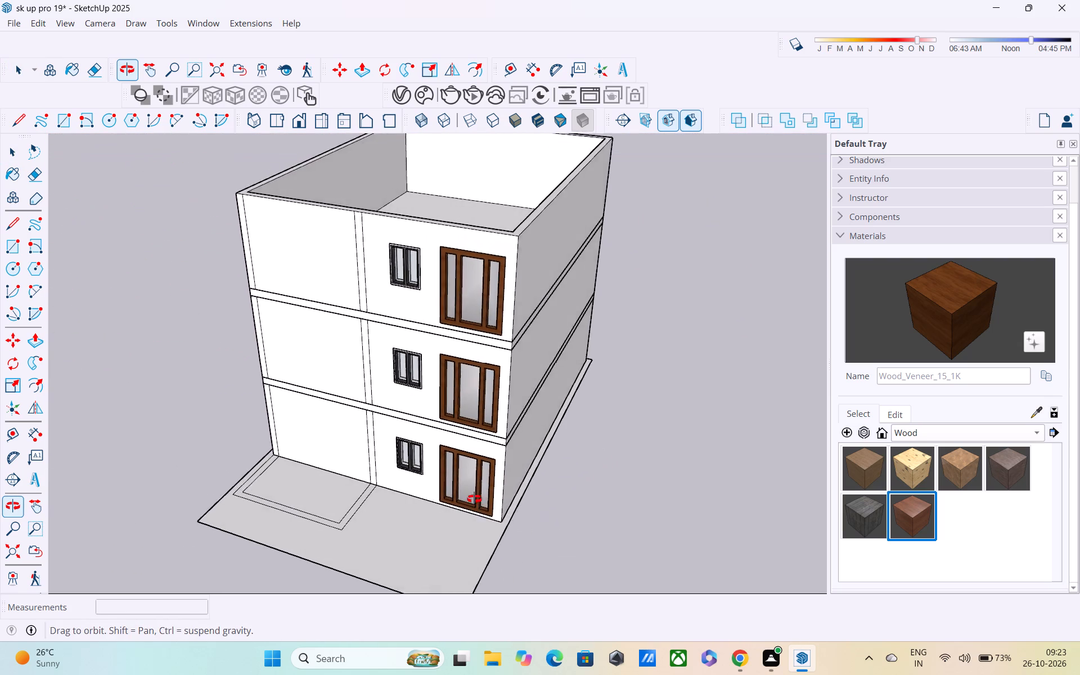
middle_drag(474, 499, 469, 497)
scroll(461, 497, up, 1)
scroll(371, 494, up, 2)
middle_drag(349, 490, 361, 452)
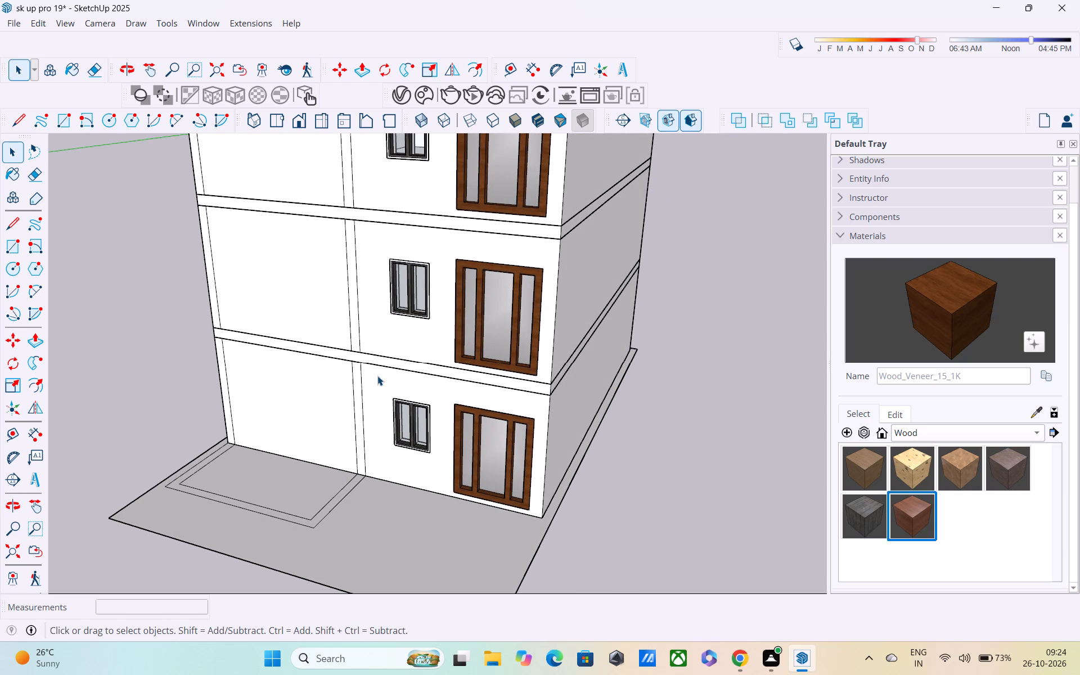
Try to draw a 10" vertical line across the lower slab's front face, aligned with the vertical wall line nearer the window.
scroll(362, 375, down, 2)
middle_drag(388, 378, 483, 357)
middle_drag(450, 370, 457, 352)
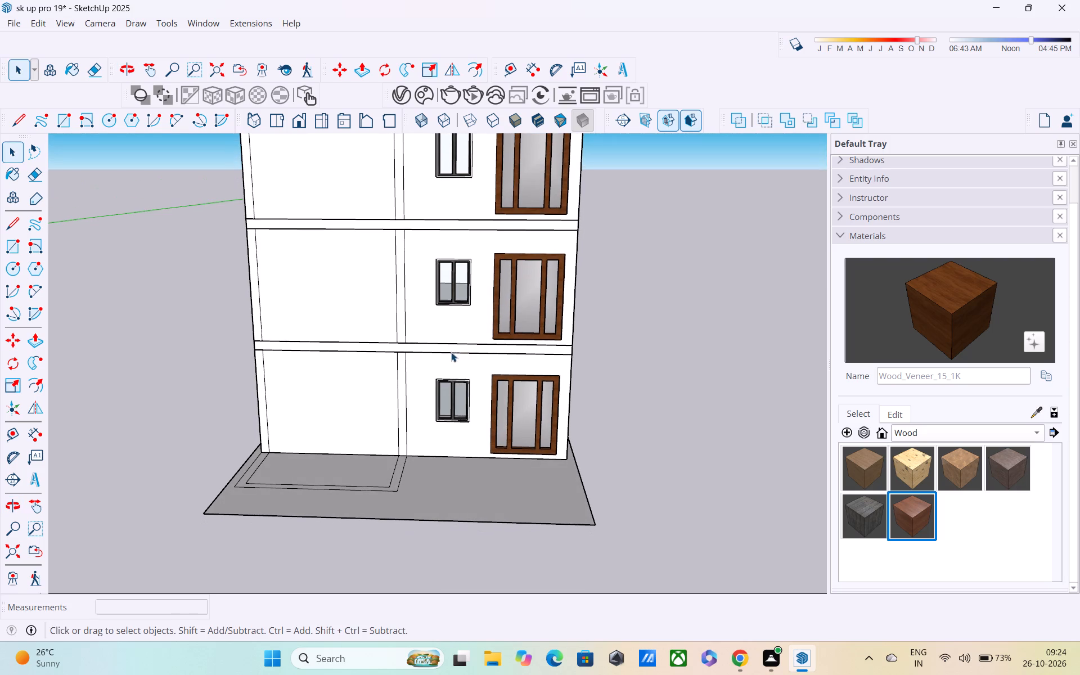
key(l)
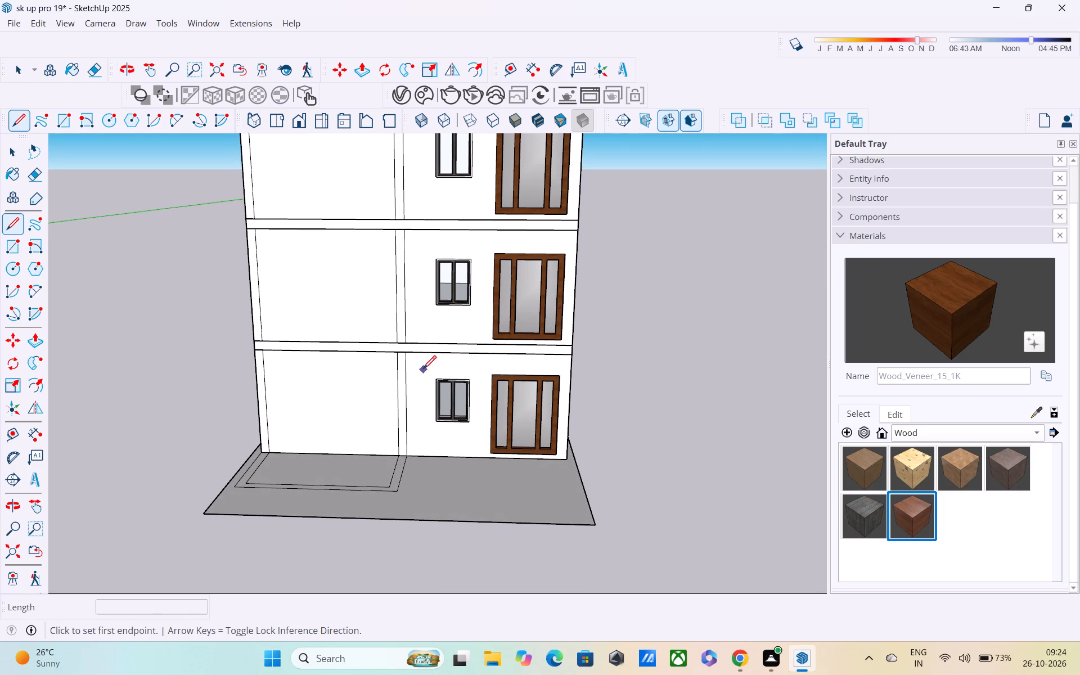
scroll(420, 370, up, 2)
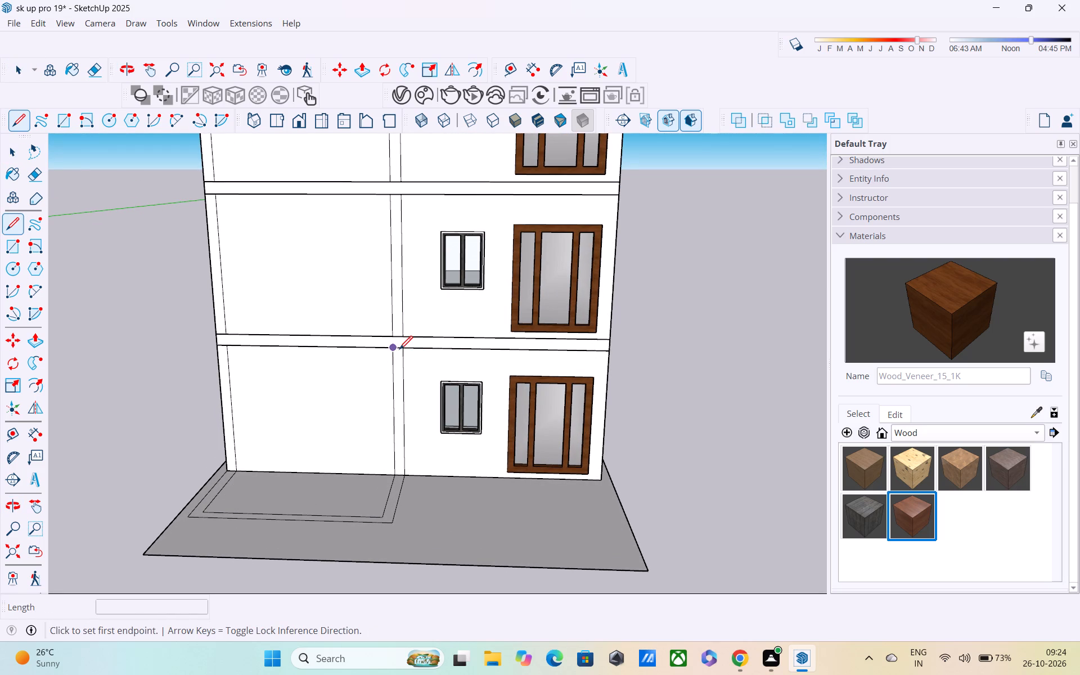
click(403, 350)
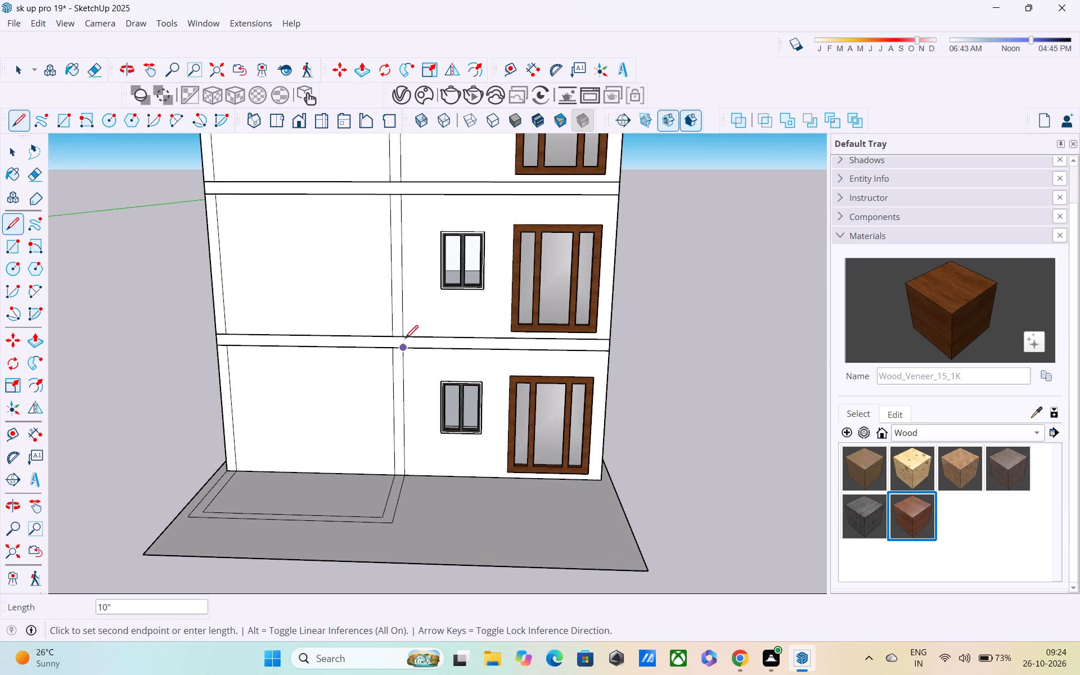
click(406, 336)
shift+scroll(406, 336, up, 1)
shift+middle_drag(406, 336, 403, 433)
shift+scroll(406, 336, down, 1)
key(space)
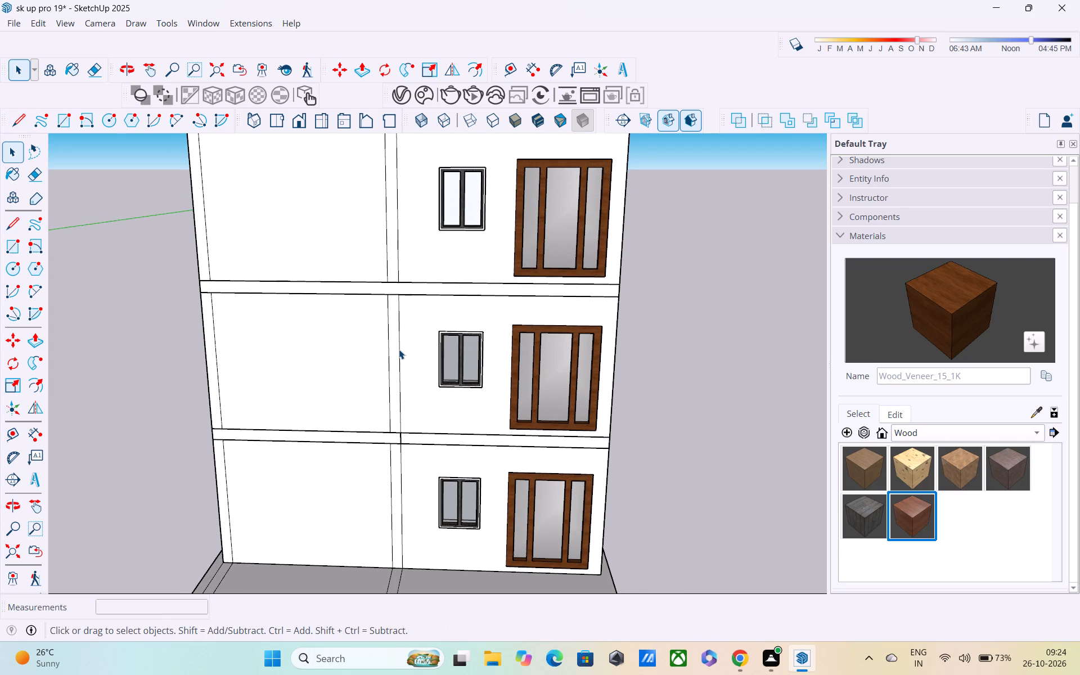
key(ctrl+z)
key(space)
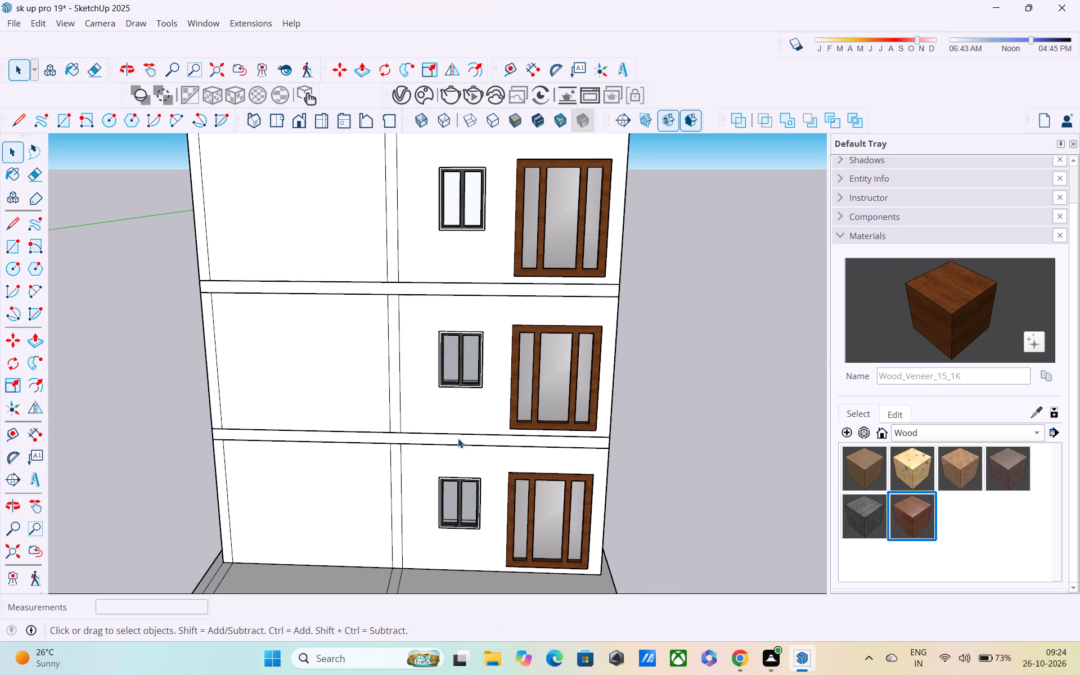
Draw a 10" vertical line across the lower slab's front face, aligned with the vertical wall line nearer the window.
double_click(458, 438)
key(l)
scroll(391, 444, up, 3)
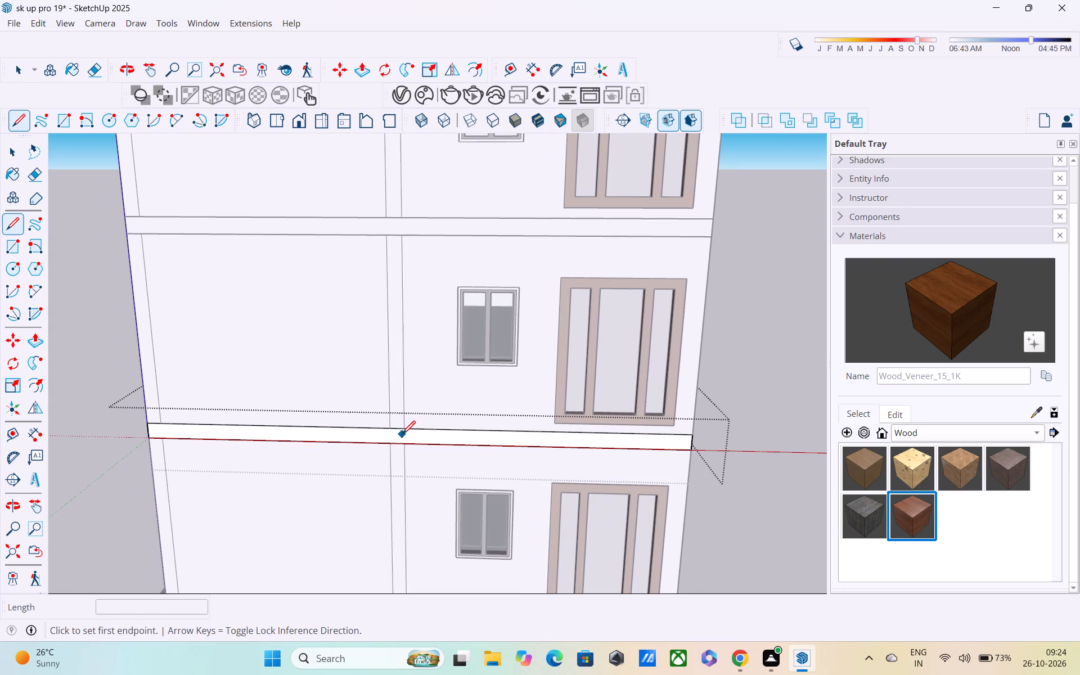
click(402, 447)
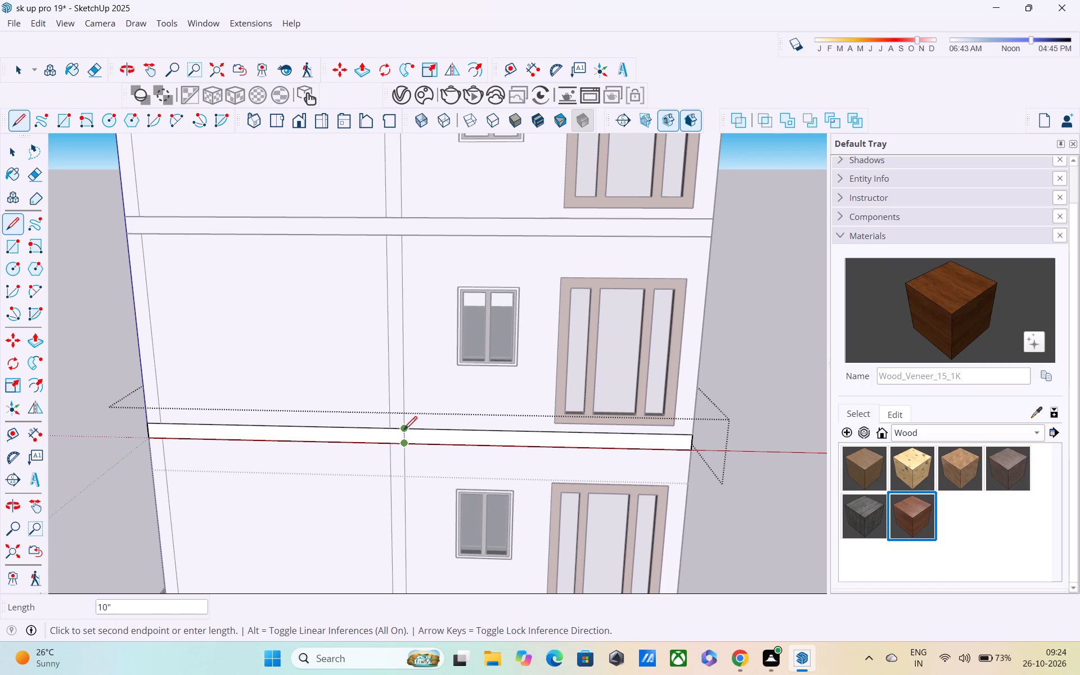
click(404, 431)
key(Escape)
key(space)
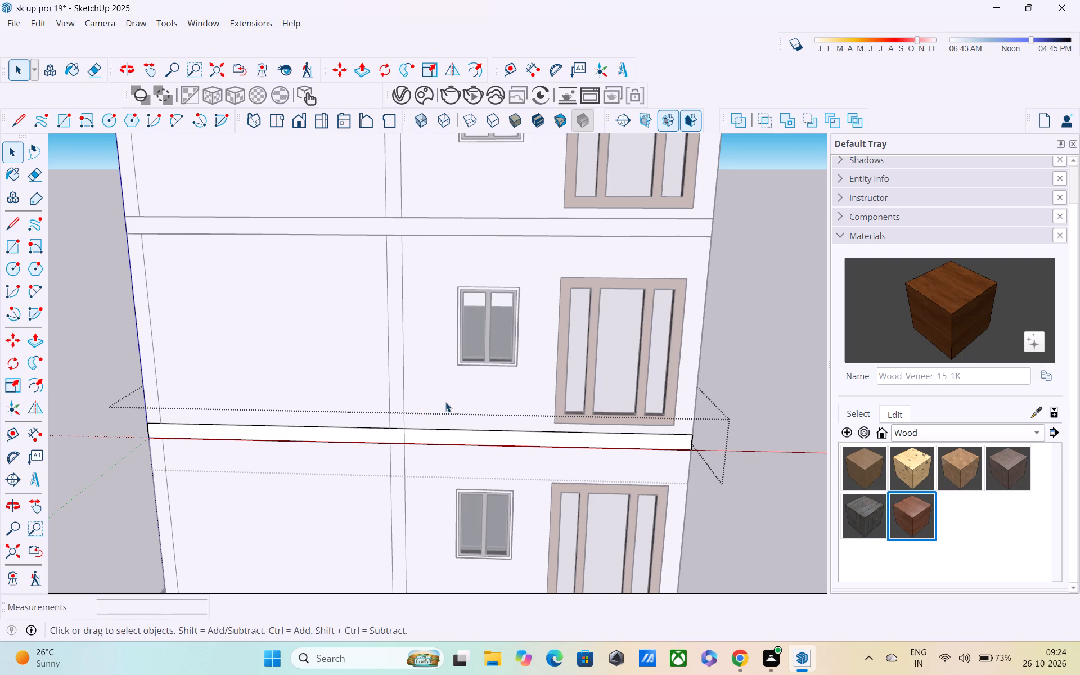
Draw a 10" vertical line across the upper slab's front face, aligned with the vertical wall line nearer the window.
middle_drag(448, 400, 476, 433)
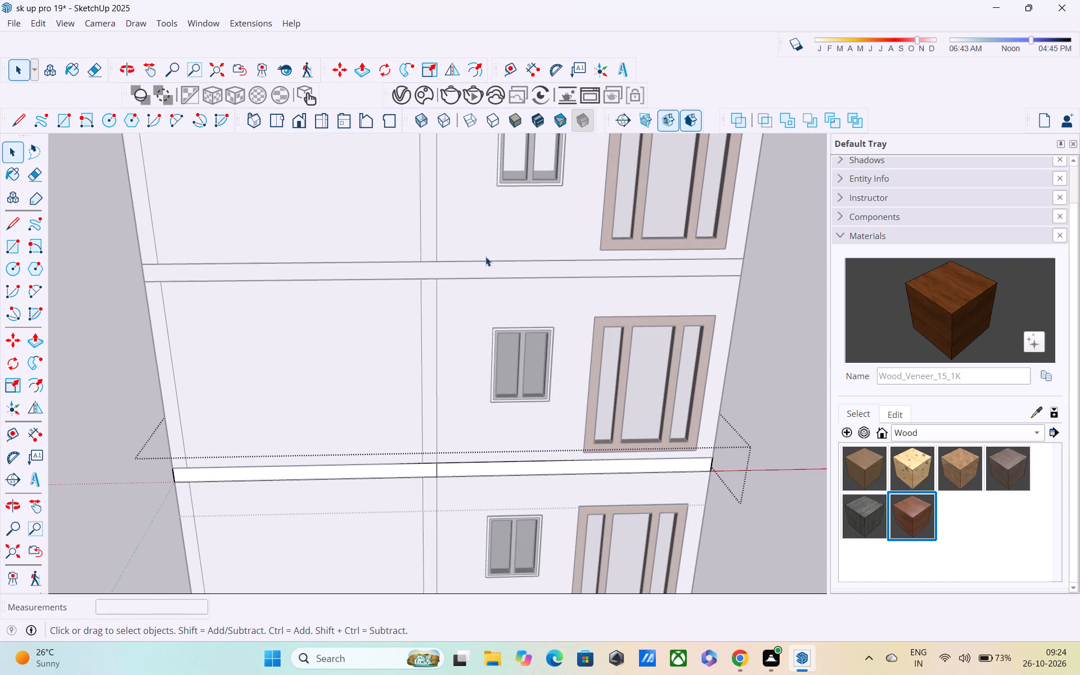
double_click(485, 268)
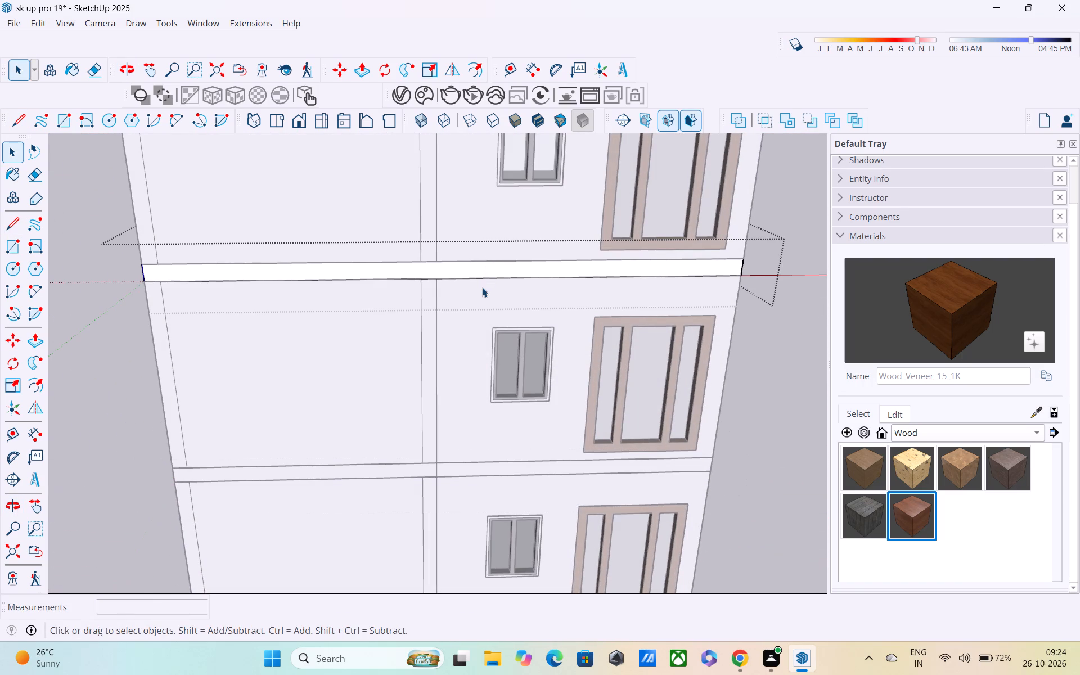
key(l)
scroll(463, 285, up, 2)
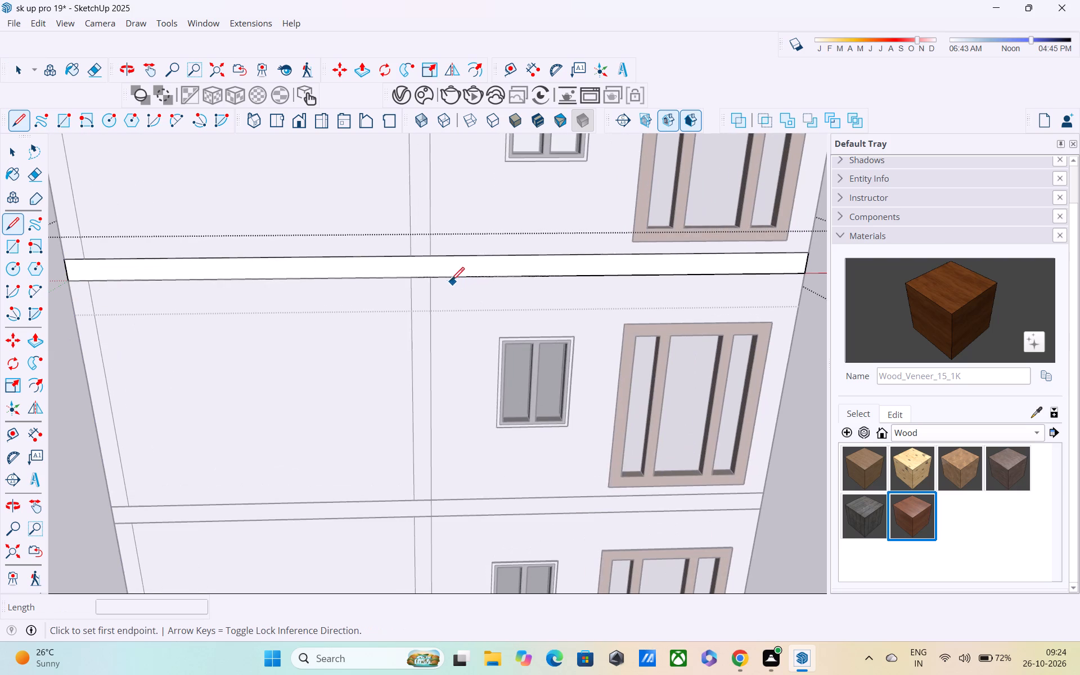
click(429, 280)
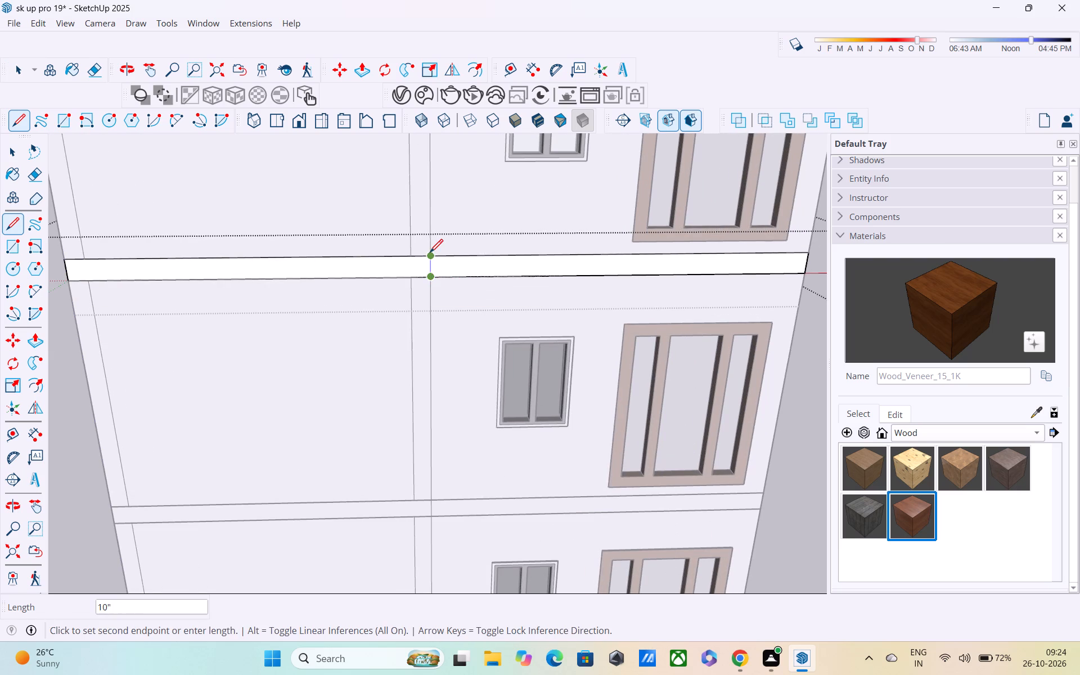
click(430, 255)
key(space)
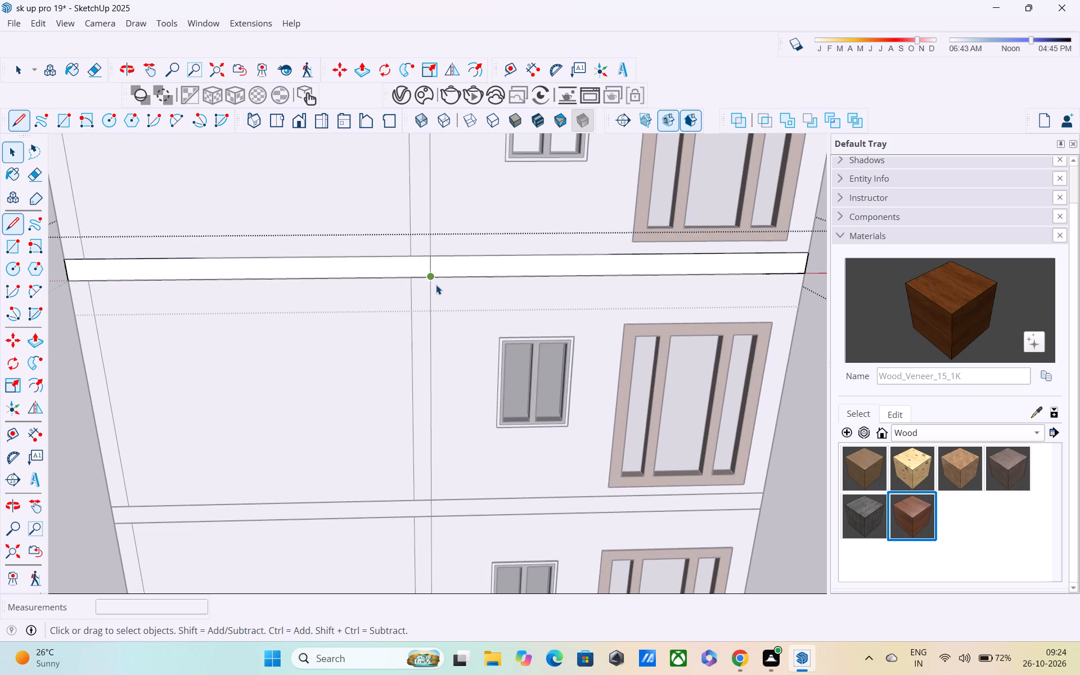
scroll(436, 290, down, 1)
shift+middle_drag(436, 291, 449, 396)
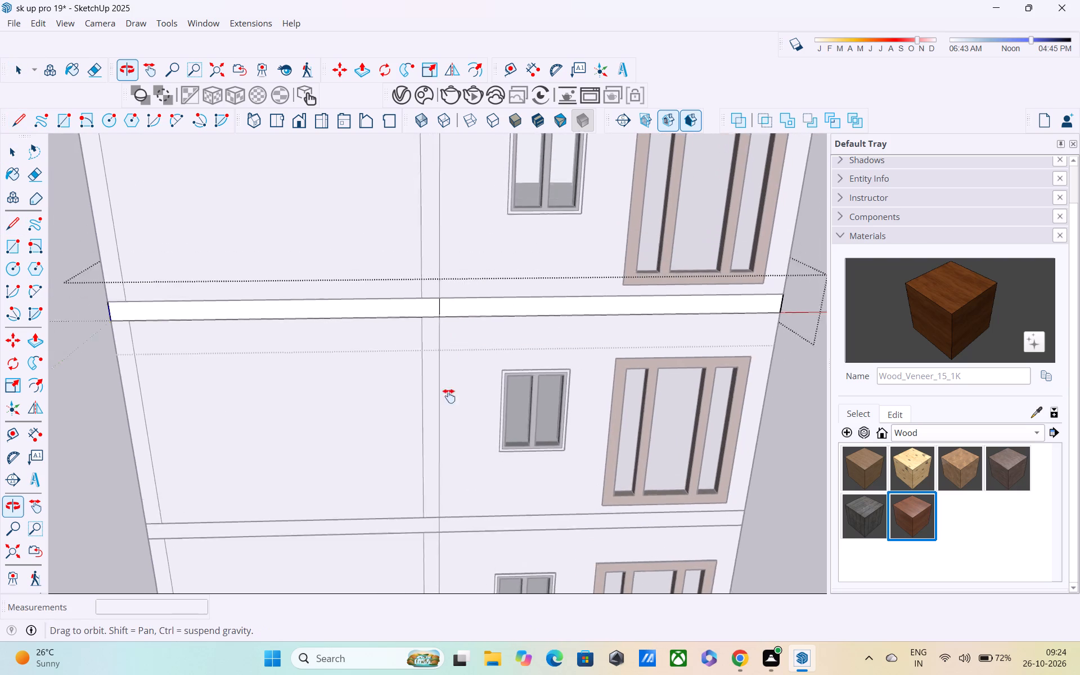
shift+middle_drag(449, 396, 451, 489)
middle_drag(448, 400, 431, 186)
scroll(430, 280, down, 3)
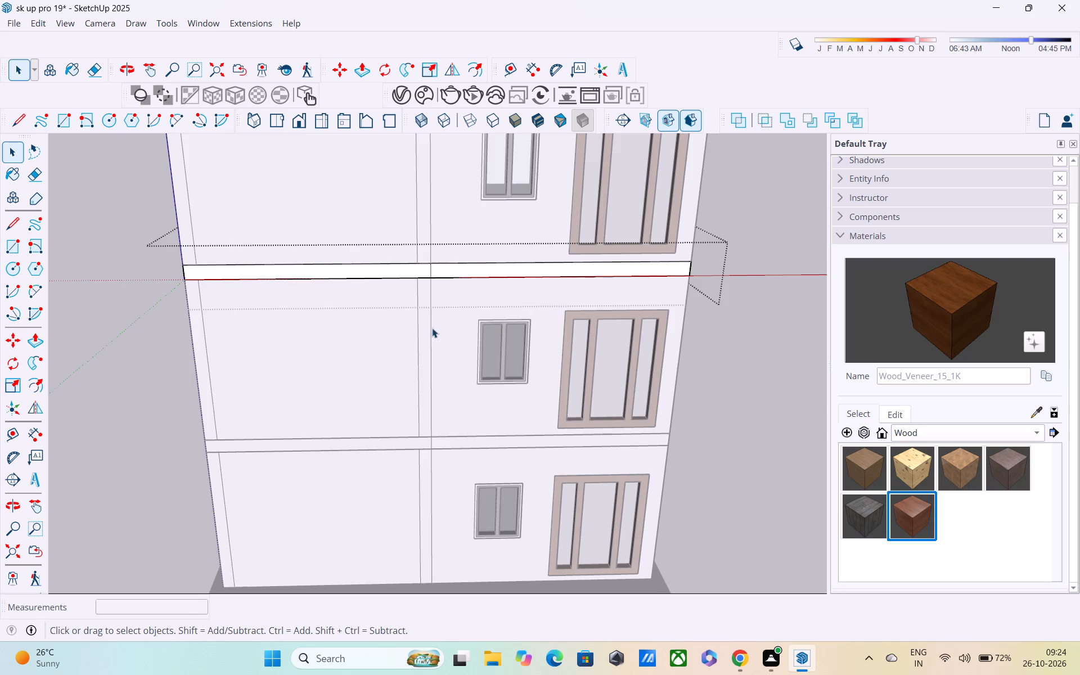
shift+middle_drag(430, 336, 411, 280)
shift+middle_drag(425, 341, 407, 505)
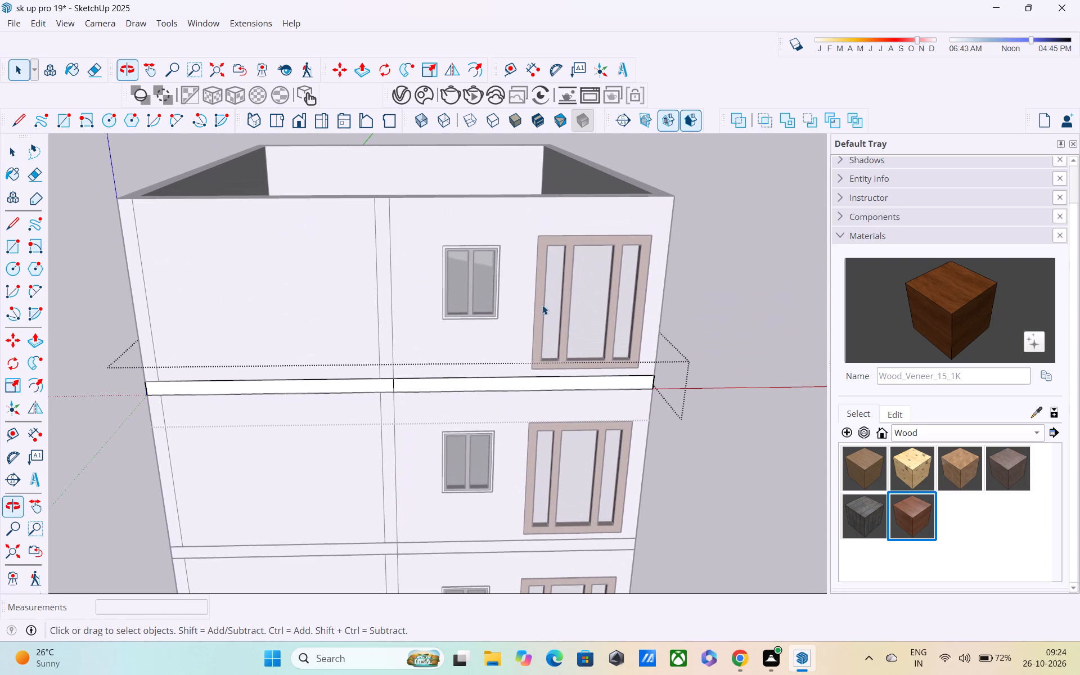
key(space)
click(755, 255)
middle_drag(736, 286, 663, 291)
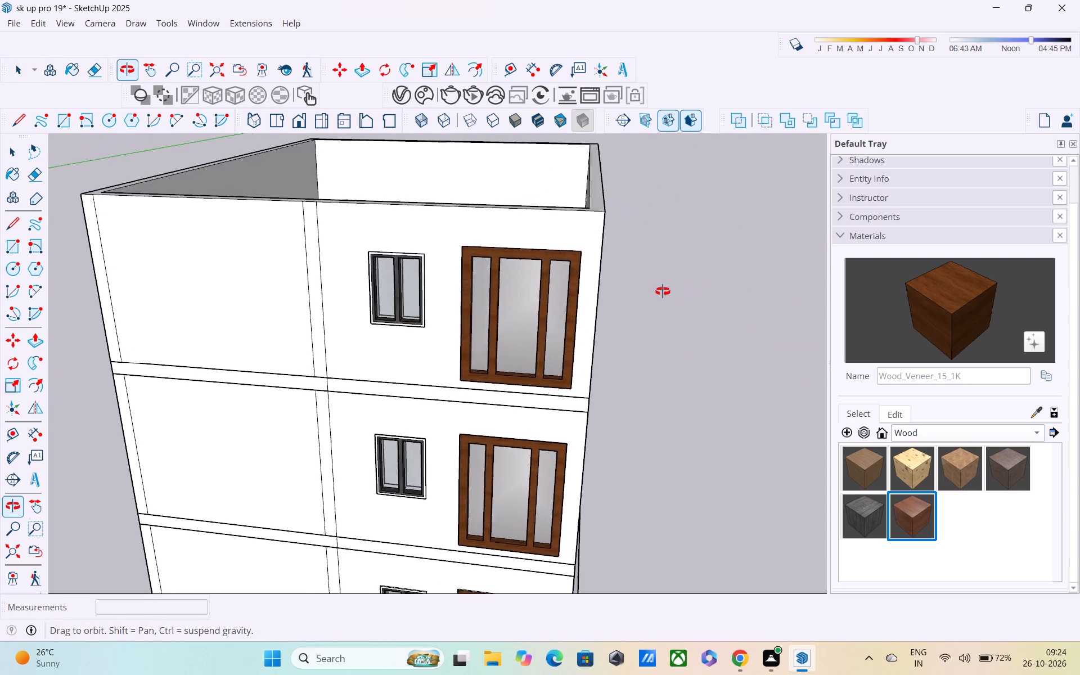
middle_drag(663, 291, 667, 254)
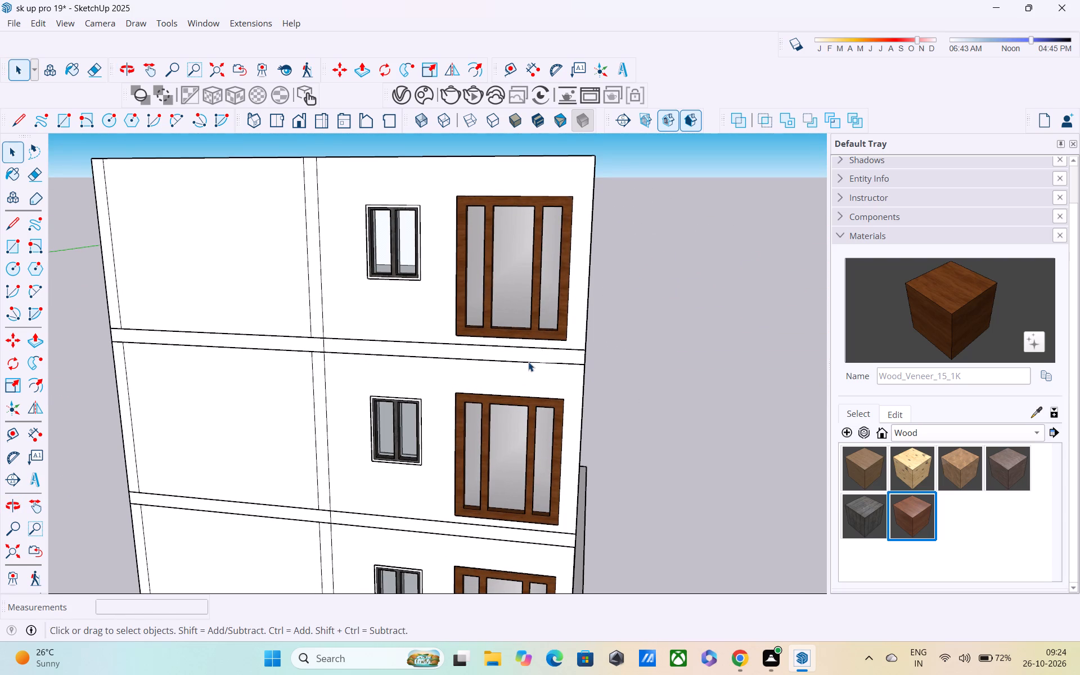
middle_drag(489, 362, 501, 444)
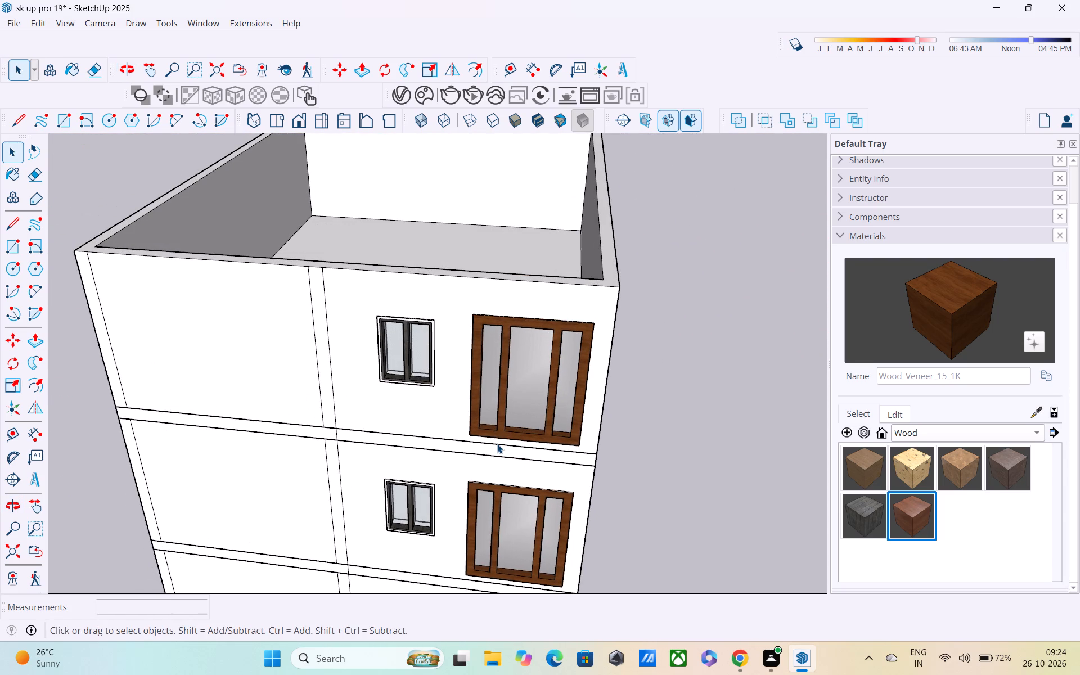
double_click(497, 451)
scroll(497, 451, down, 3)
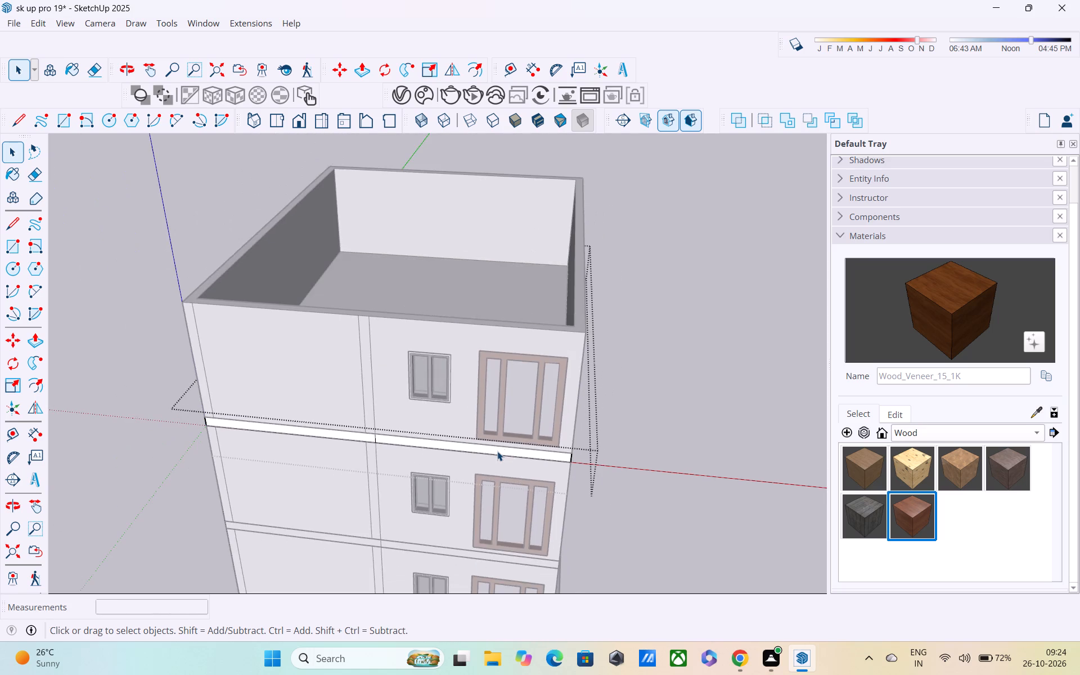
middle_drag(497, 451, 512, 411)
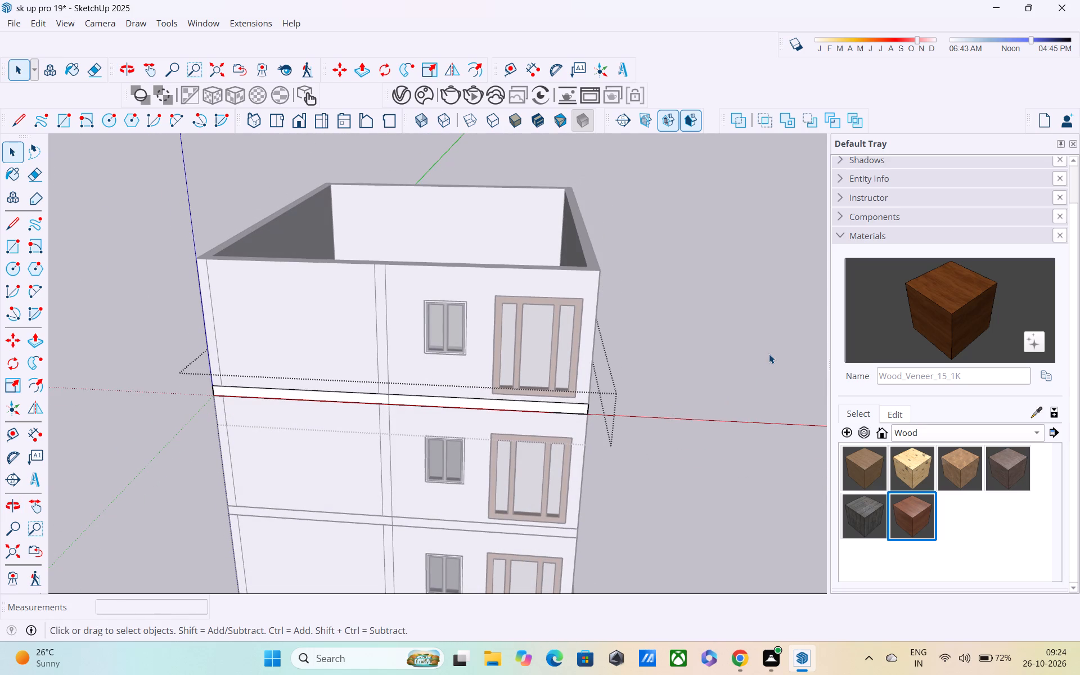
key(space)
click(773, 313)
Push/Pull the window-and-door part of the upper slab's front face outward 7' to form a balcony slab.
double_click(570, 407)
key(p)
click(550, 403)
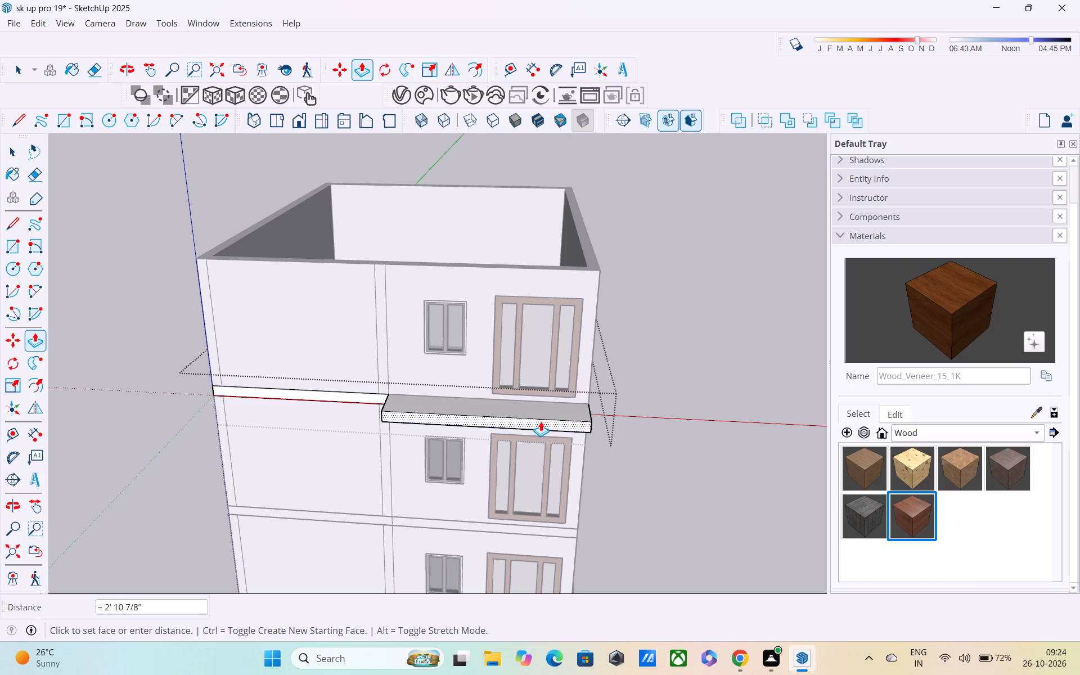
text(7')
key(Return)
scroll(541, 427, down, 4)
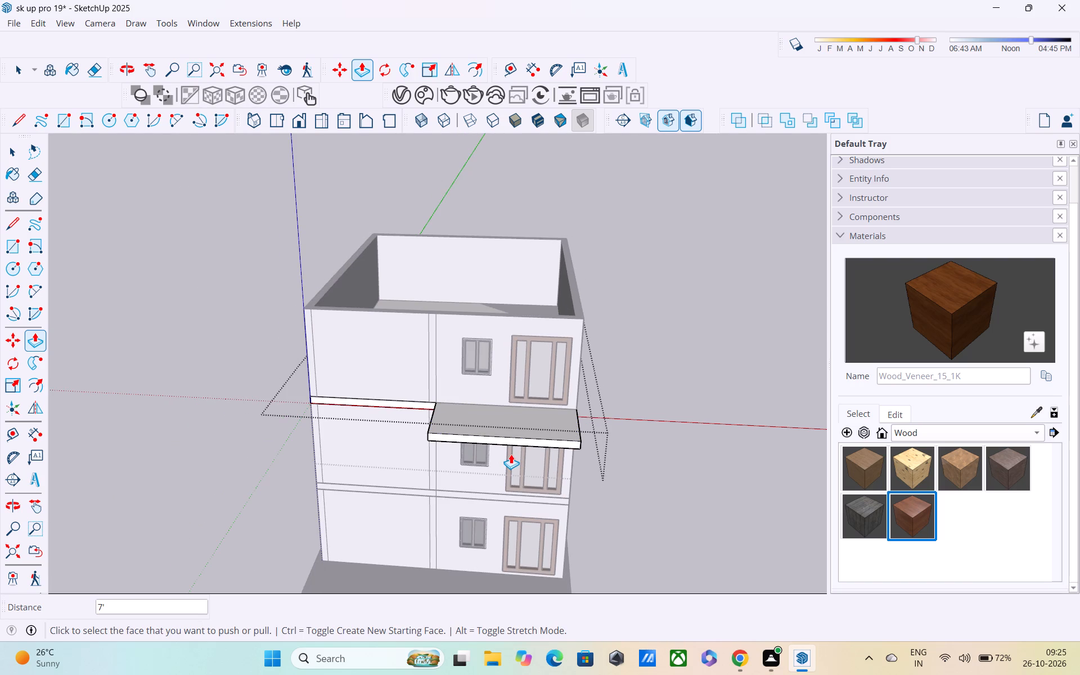
shift+middle_drag(511, 454, 521, 388)
scroll(521, 388, down, 1)
middle_drag(514, 439, 498, 391)
key(space)
click(696, 398)
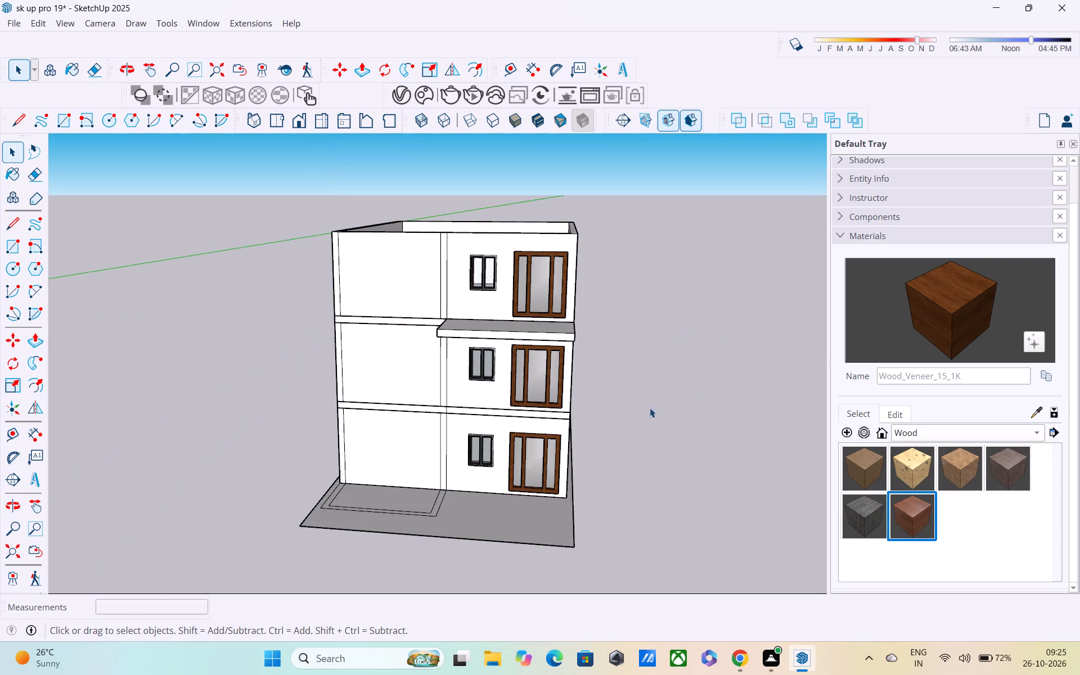
Push/Pull the window-and-door part of the lower slab's front face outward 7' to form a balcony slab.
scroll(490, 422, up, 4)
double_click(490, 409)
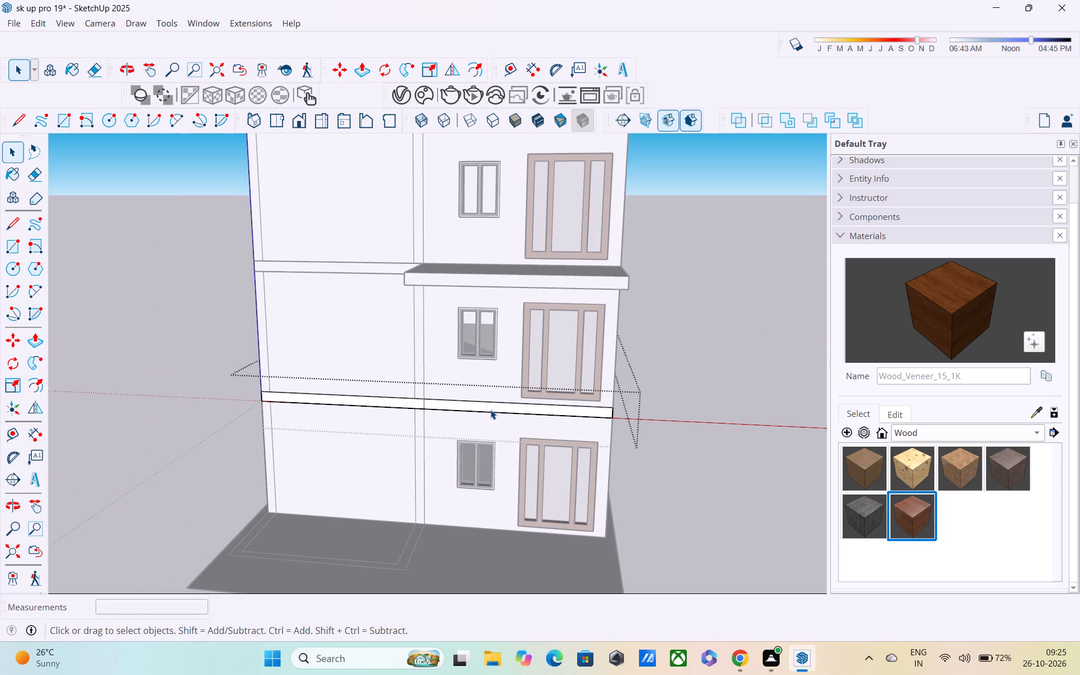
key(p)
click(484, 406)
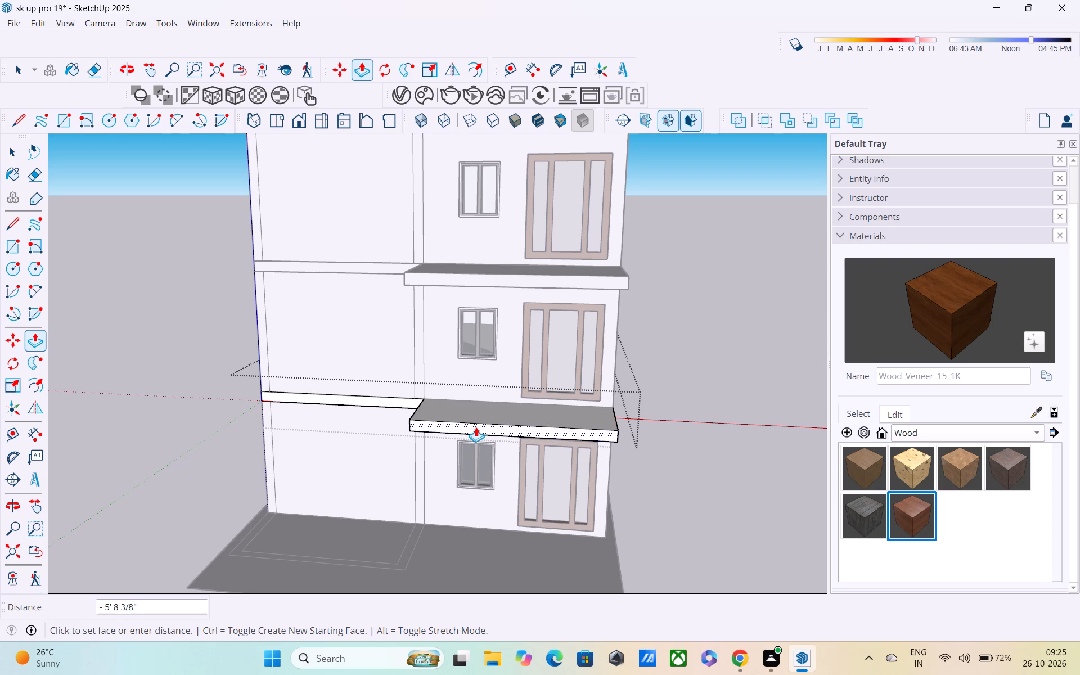
text(7')
key(Return)
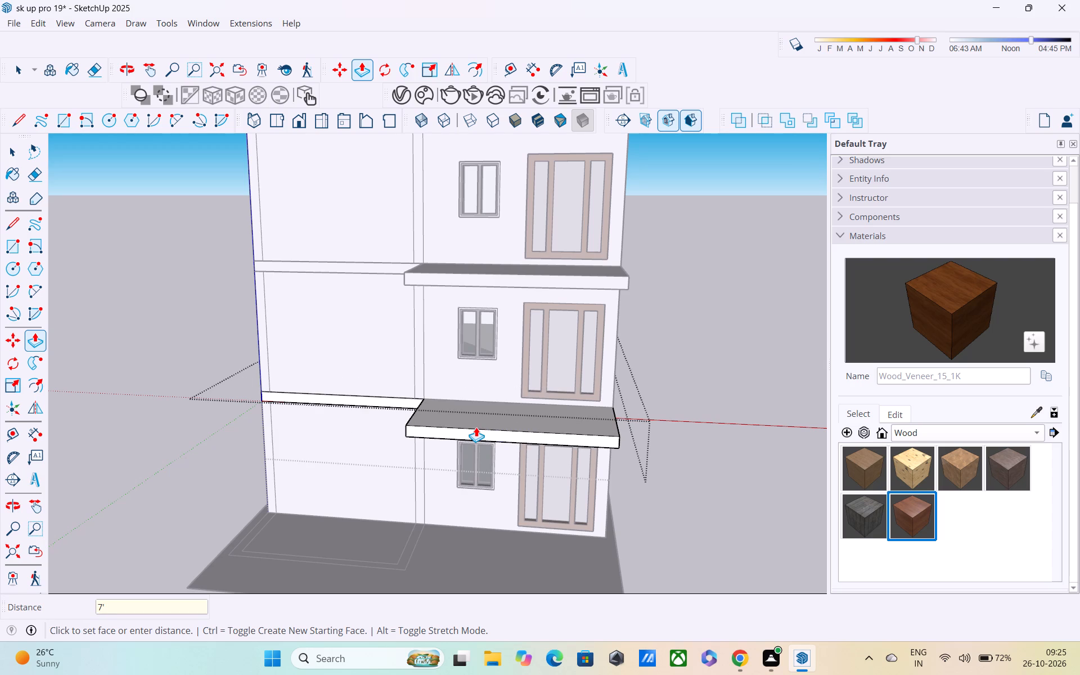
scroll(472, 413, down, 4)
middle_drag(377, 440, 247, 458)
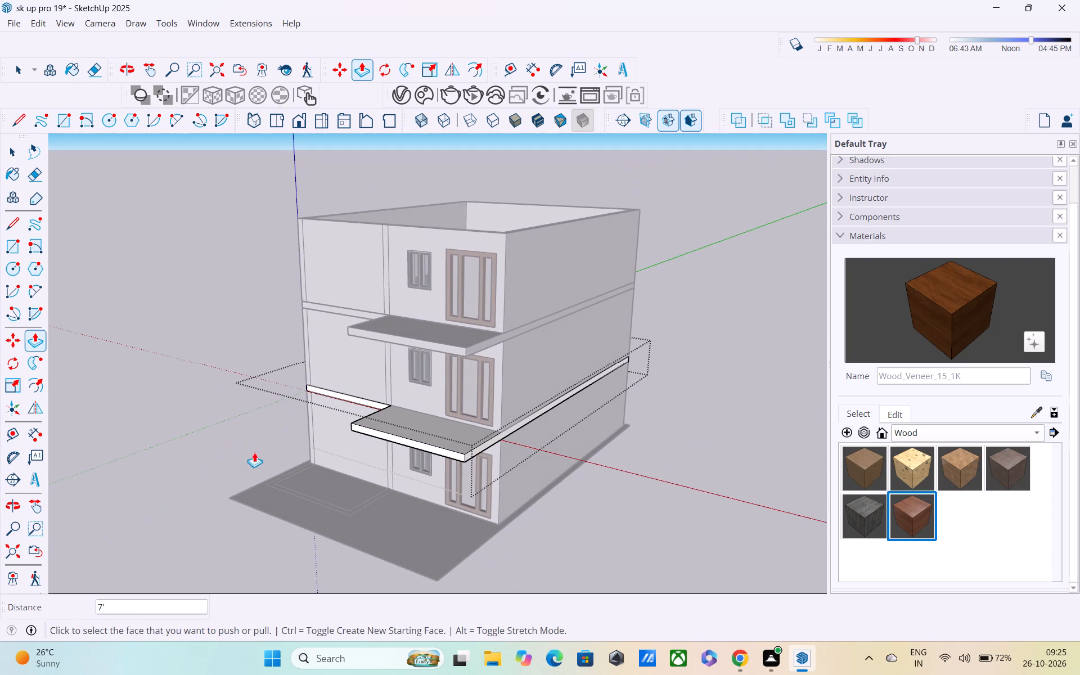
key(space)
click(712, 317)
Push/Pull the upper slab's long side face next to the doors outward 3', including the balcony edge.
middle_drag(476, 367, 598, 326)
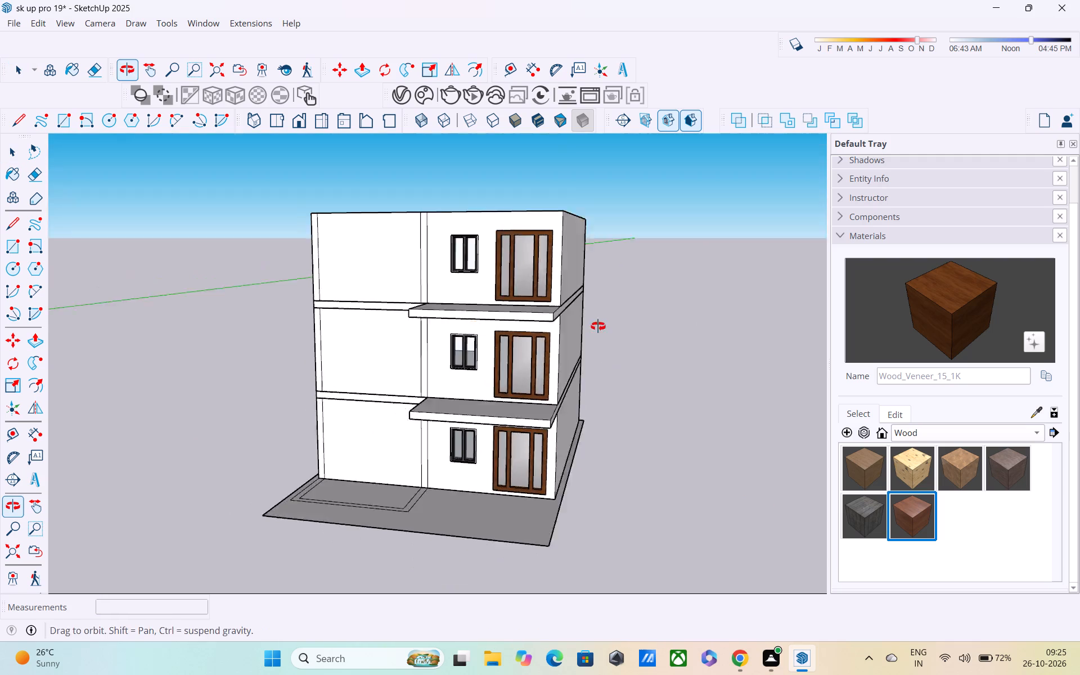
middle_drag(598, 326, 601, 323)
scroll(387, 410, up, 3)
scroll(440, 384, up, 1)
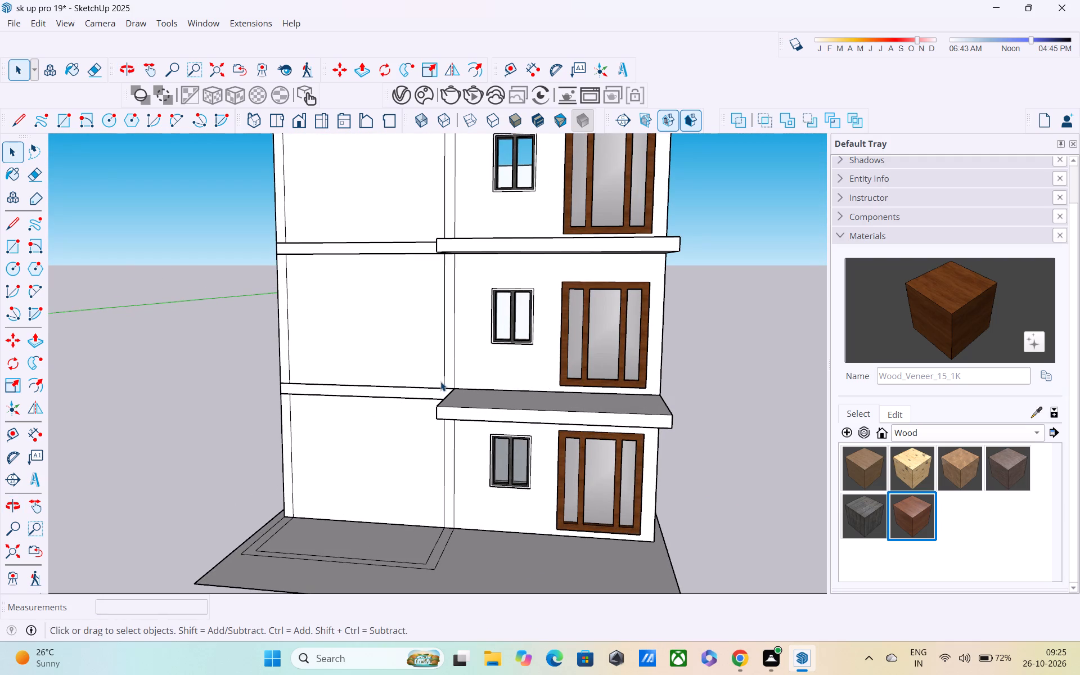
scroll(449, 393, down, 3)
middle_drag(457, 391, 247, 389)
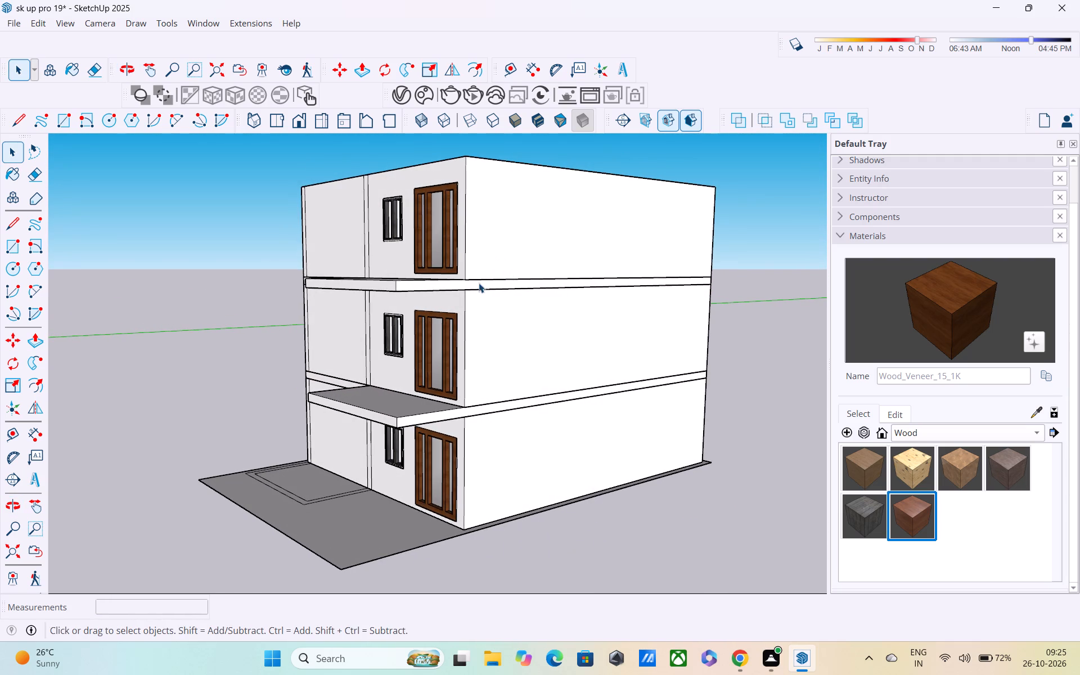
double_click(479, 283)
key(p)
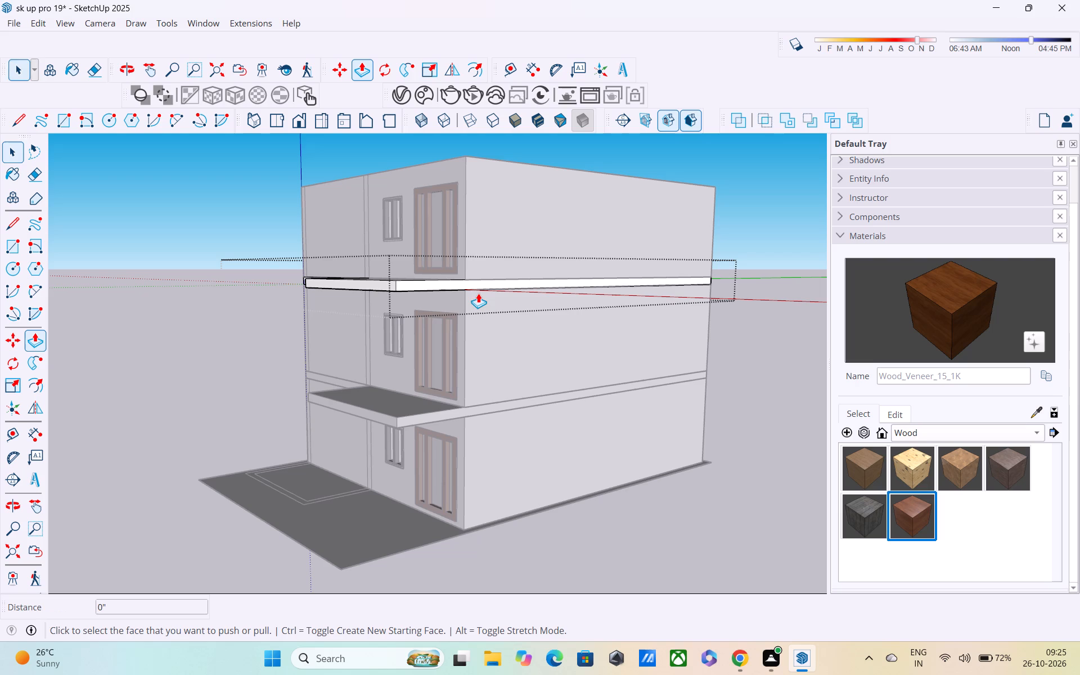
click(428, 281)
middle_drag(448, 290, 538, 380)
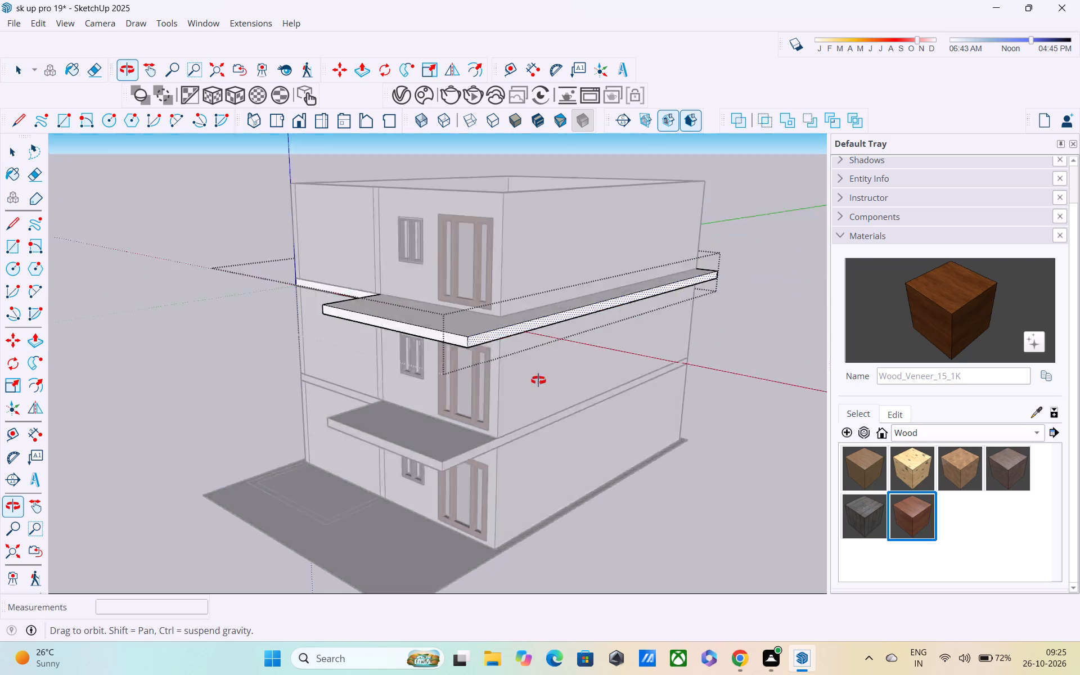
middle_drag(538, 380, 582, 415)
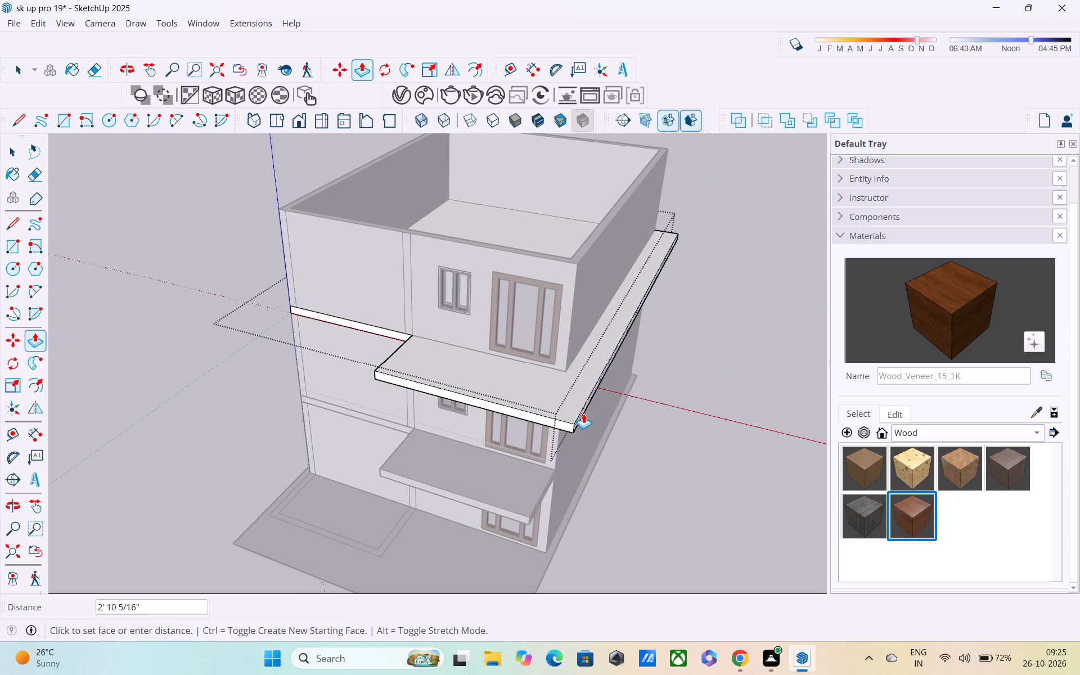
key(3)
key(apostrophe)
key(Return)
middle_drag(591, 416, 512, 286)
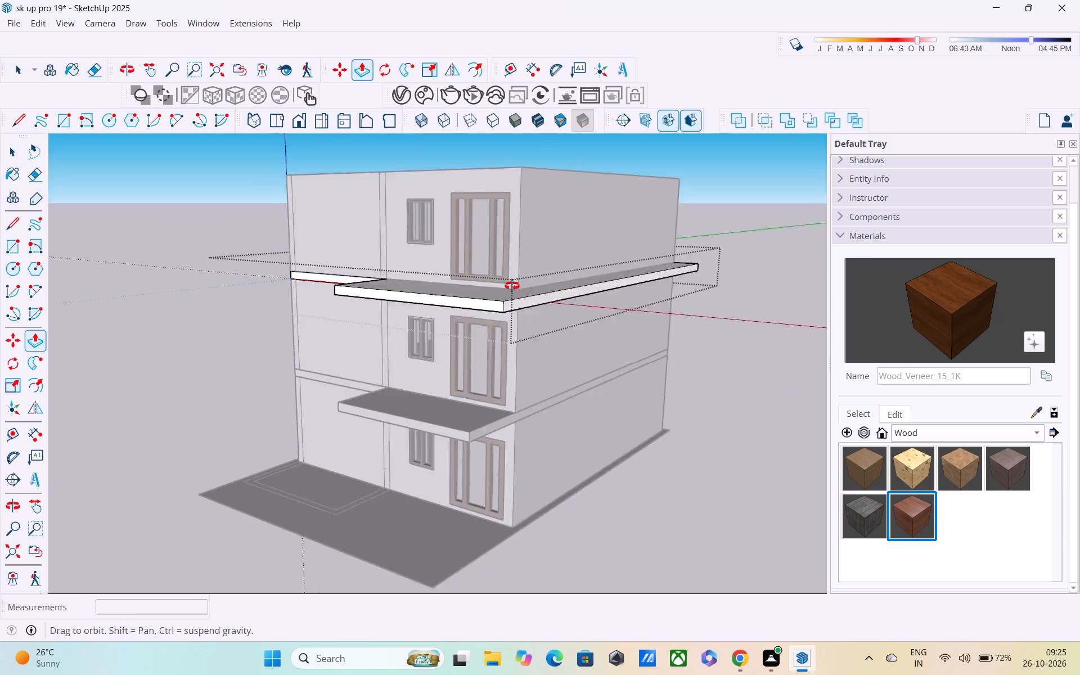
middle_drag(512, 286, 507, 277)
key(space)
Push/Pull the lower slab's long side face next to the doors outward about 2' 10 7/8", matching the upper slab's edge.
double_click(633, 370)
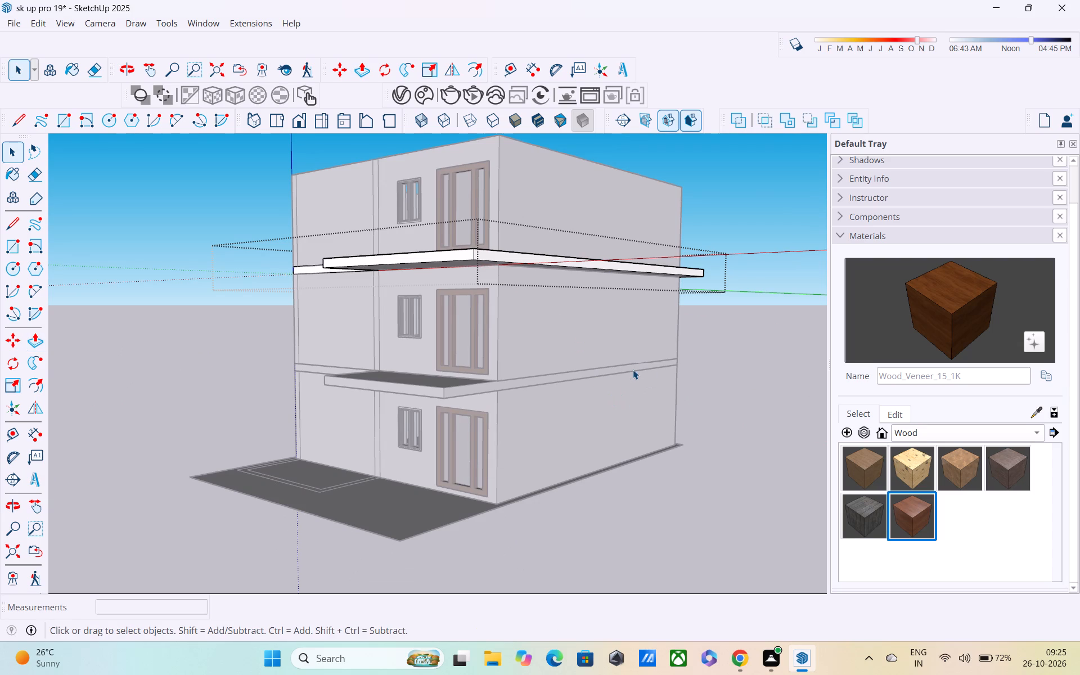
key(p)
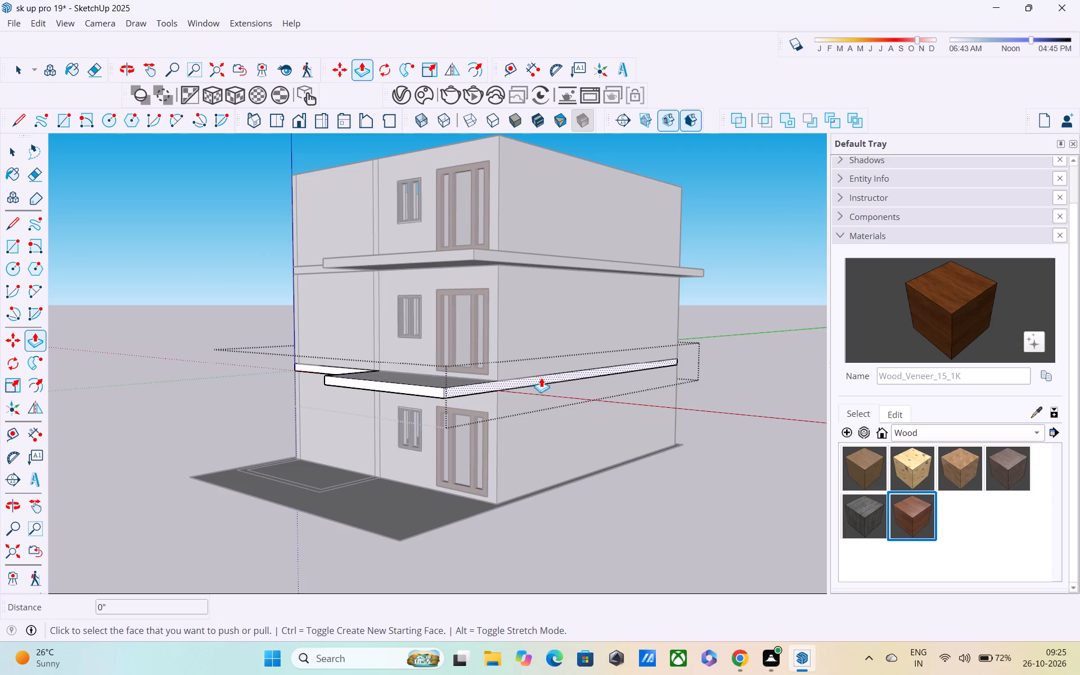
click(517, 384)
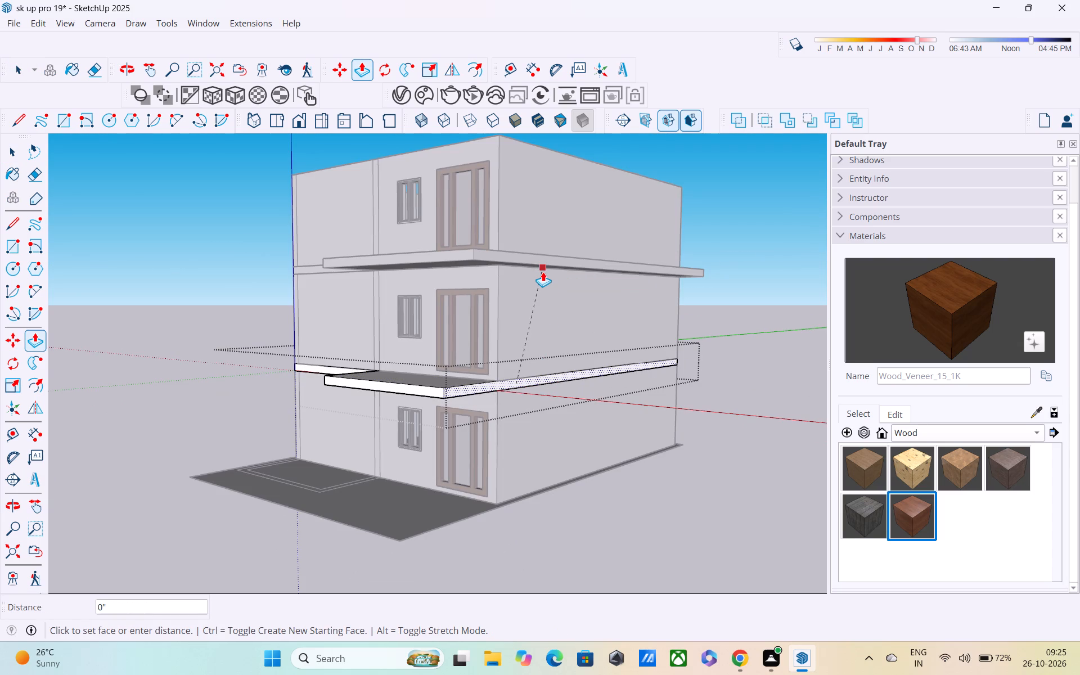
click(542, 272)
middle_drag(558, 345, 715, 355)
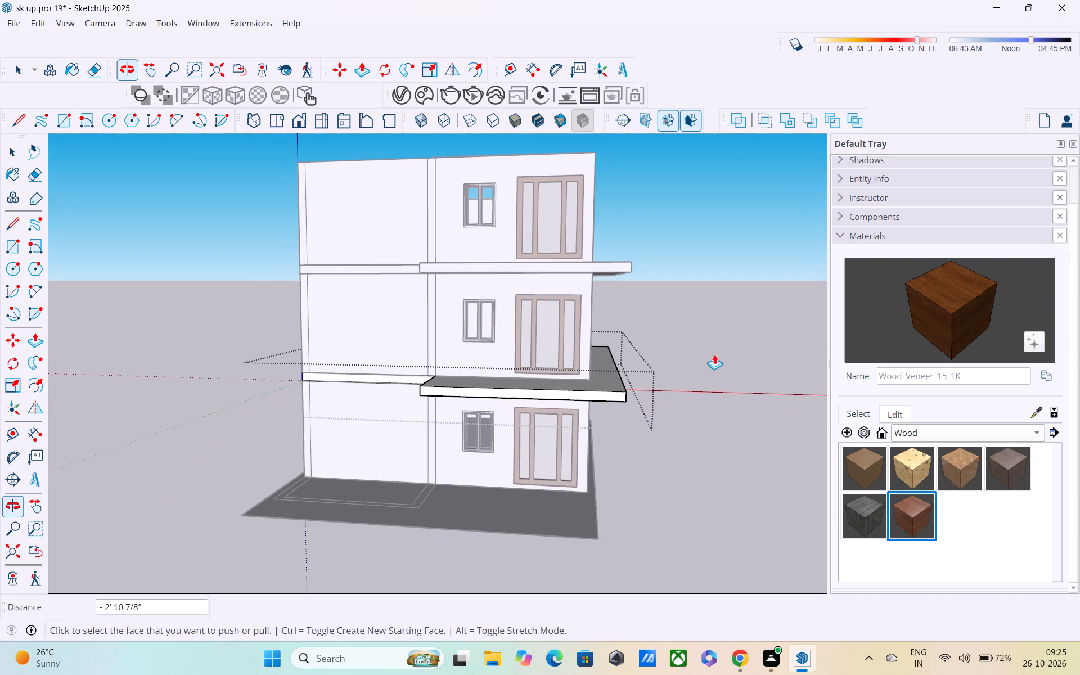
key(space)
middle_drag(710, 337, 682, 358)
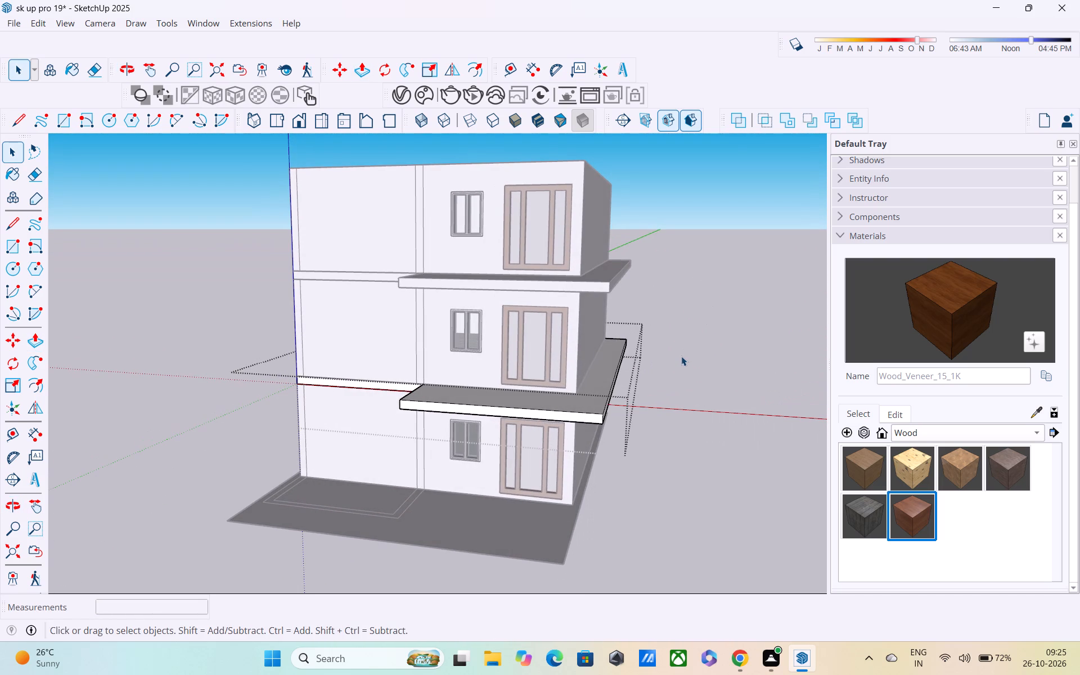
key(space)
click(681, 354)
Examine the front balcony and side slab projections on both floors from the front, side and above.
middle_drag(581, 372, 651, 361)
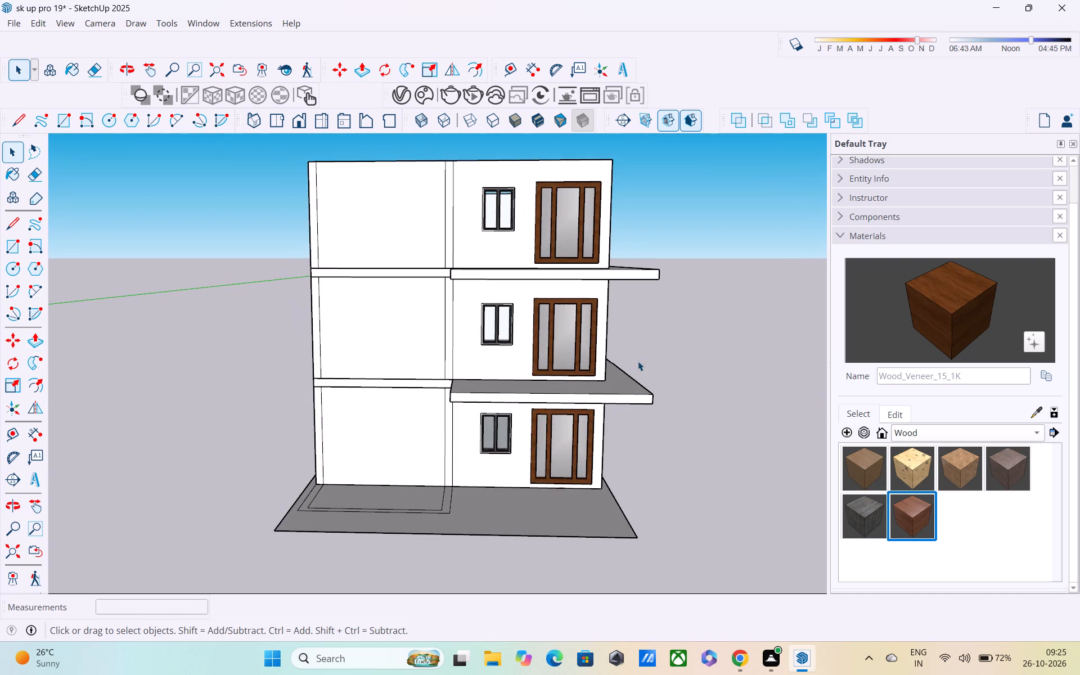
scroll(637, 361, down, 2)
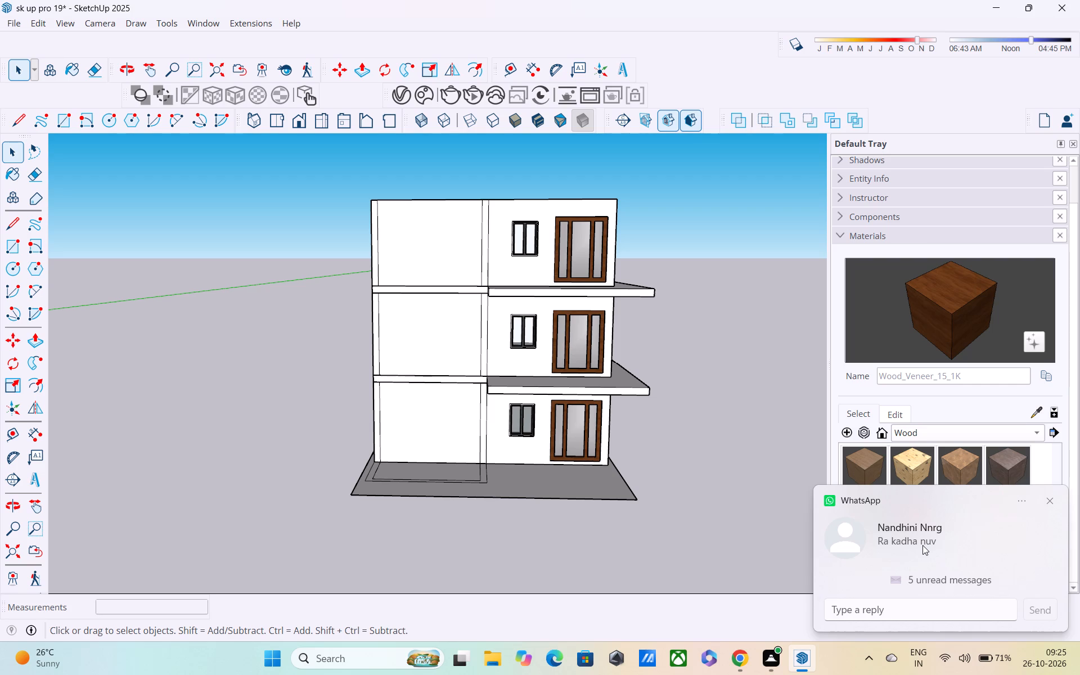
click(1048, 500)
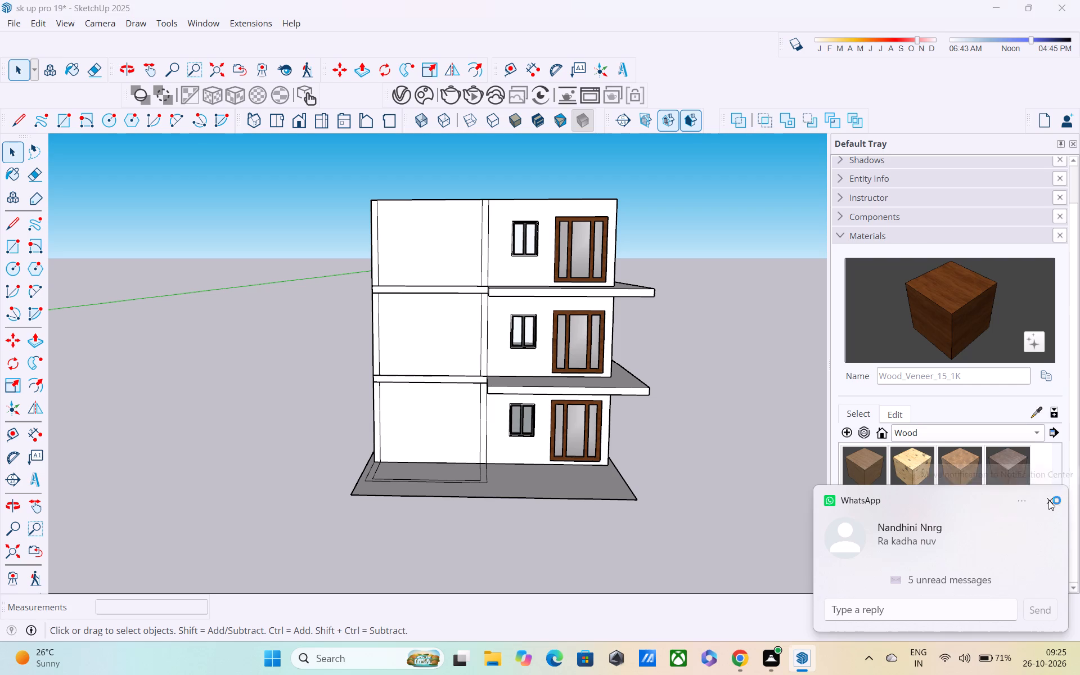
middle_drag(512, 465, 415, 516)
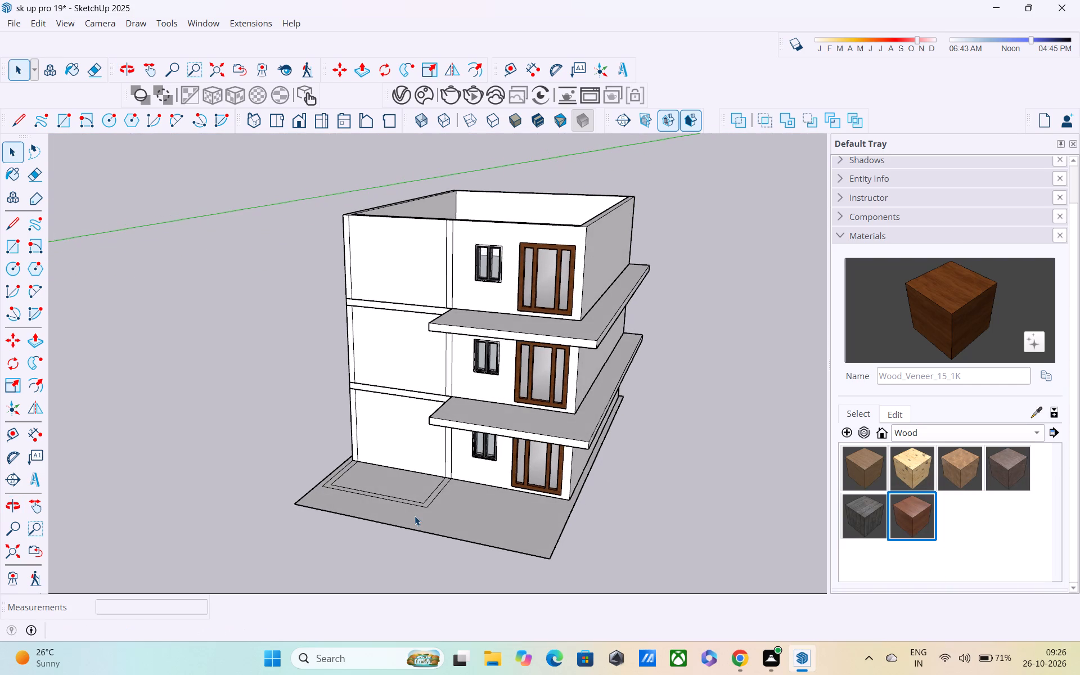
scroll(415, 516, down, 2)
middle_drag(412, 513, 421, 588)
key(space)
key(space)
key(space)
key(space)
key(space)
key(space)
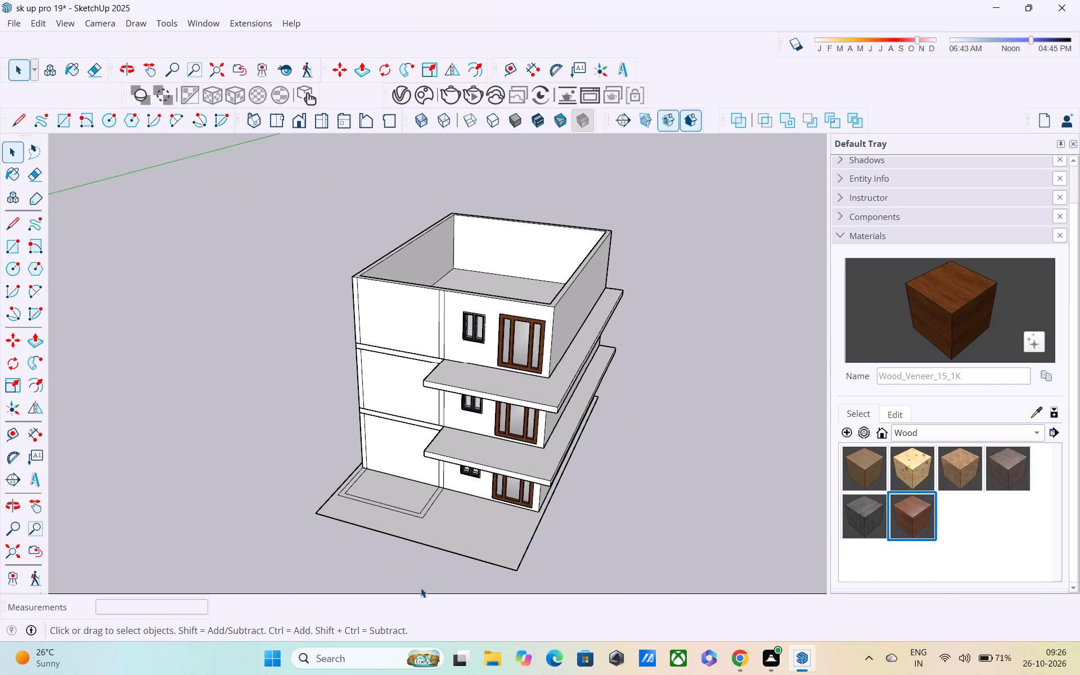
middle_drag(421, 588, 486, 498)
scroll(408, 501, up, 3)
middle_drag(419, 497, 97, 386)
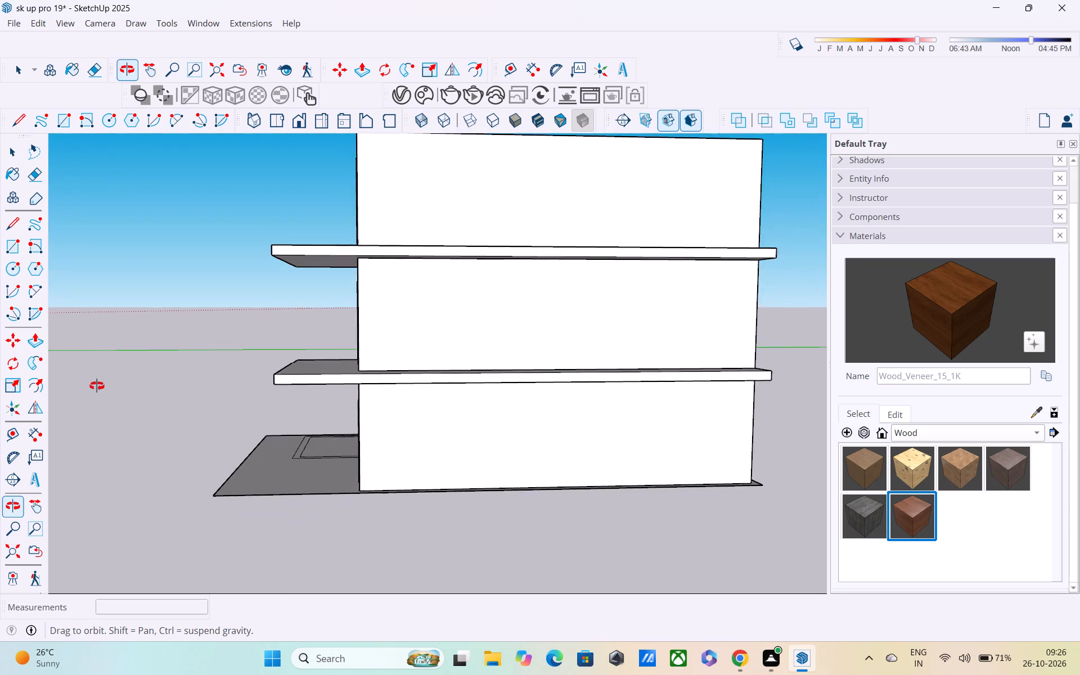
middle_drag(97, 386, 129, 399)
middle_drag(281, 440, 370, 476)
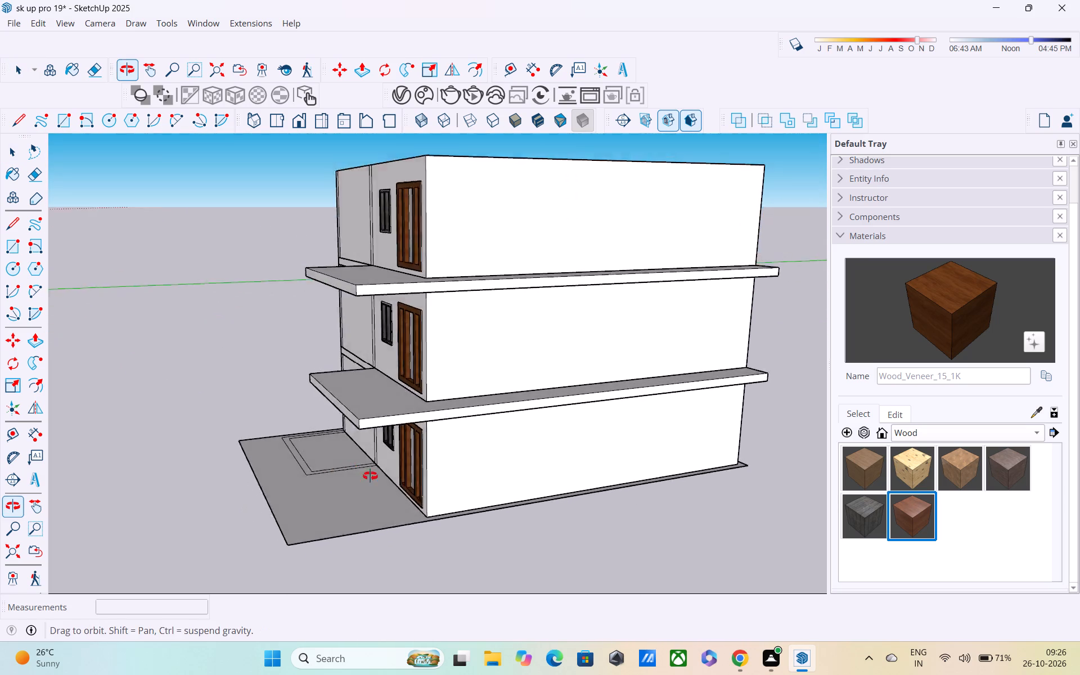
middle_drag(370, 476, 415, 479)
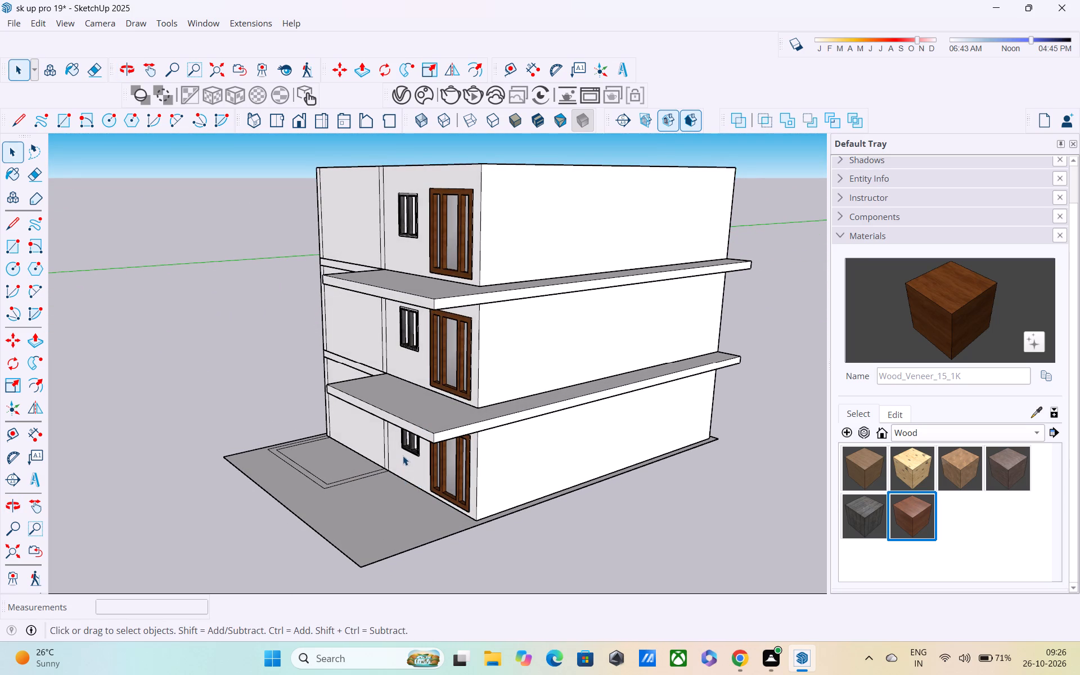
scroll(398, 450, down, 3)
middle_drag(399, 451, 648, 382)
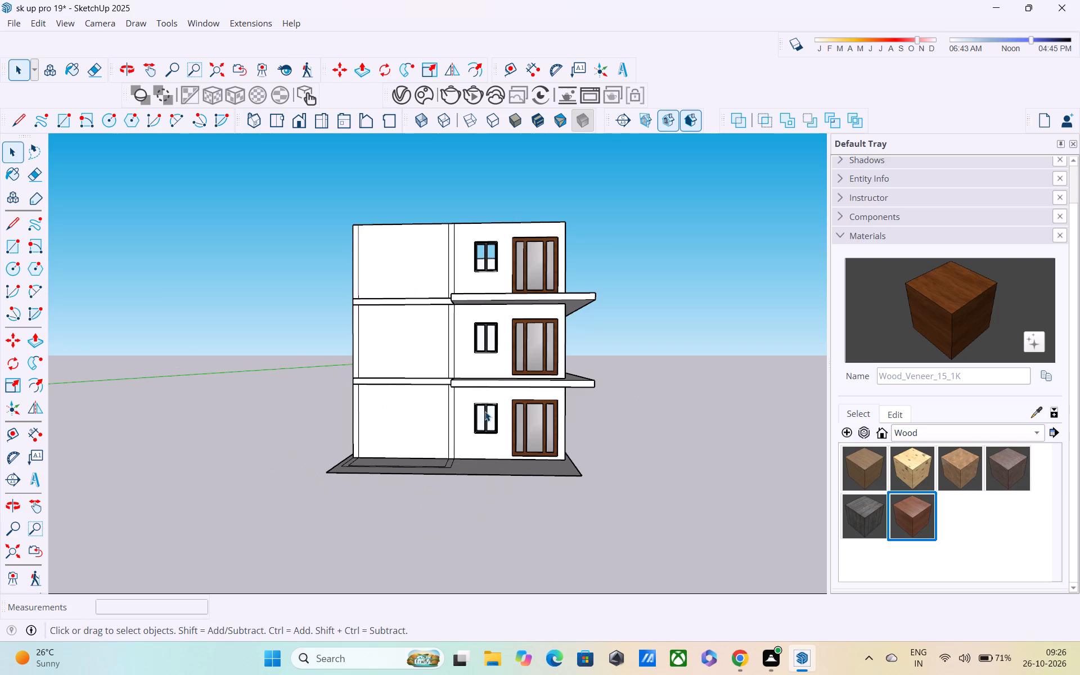
scroll(466, 407, up, 3)
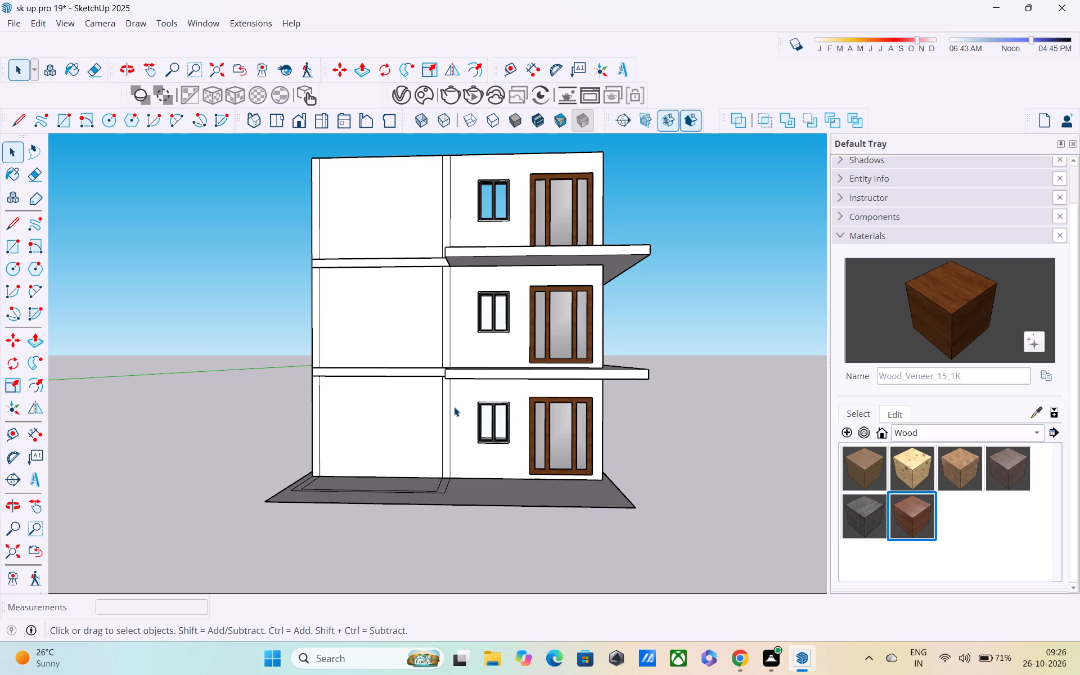
scroll(454, 407, down, 4)
middle_drag(577, 325, 408, 422)
scroll(460, 383, up, 2)
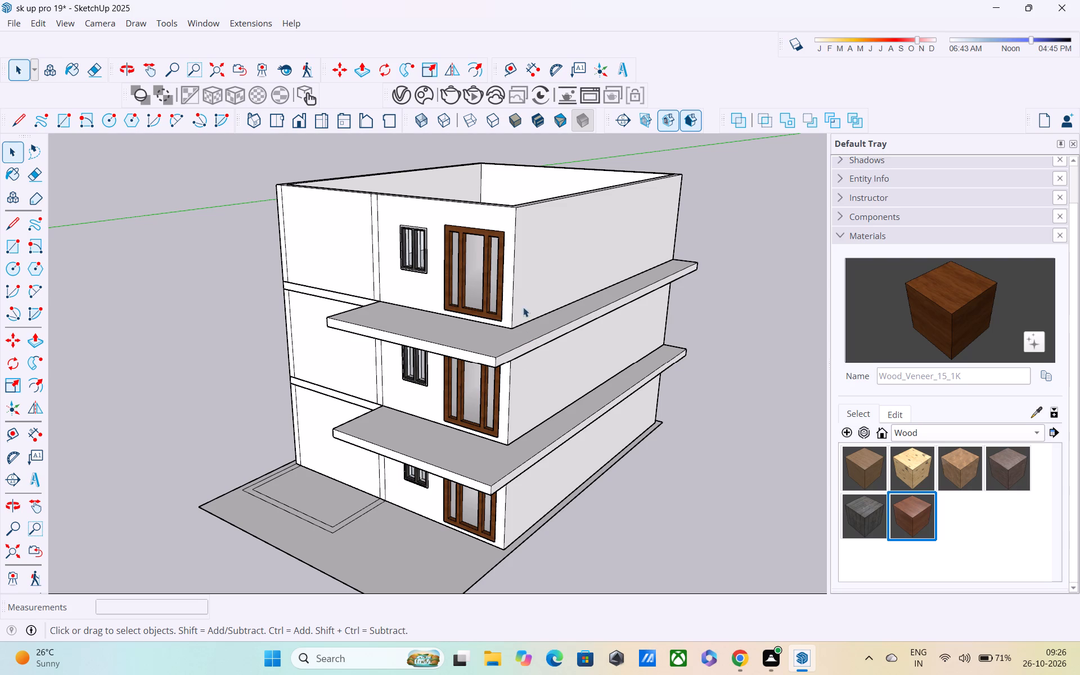
Push/Pull the upper slab's long side face next to the doors inward 1'.
click(506, 357)
double_click(506, 357)
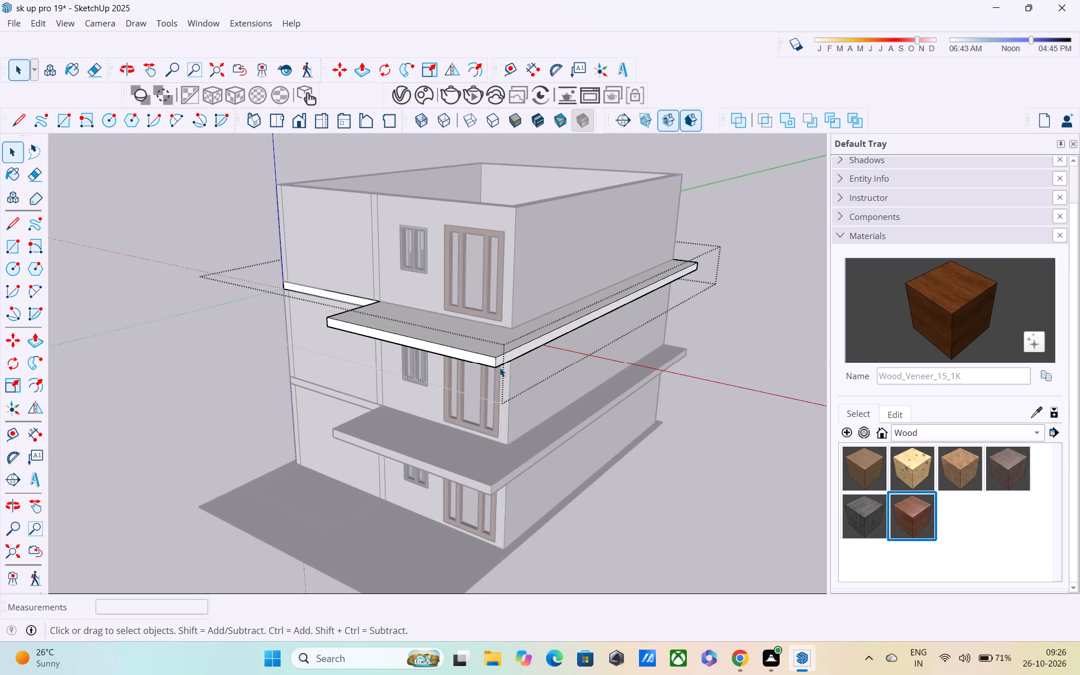
key(p)
click(497, 359)
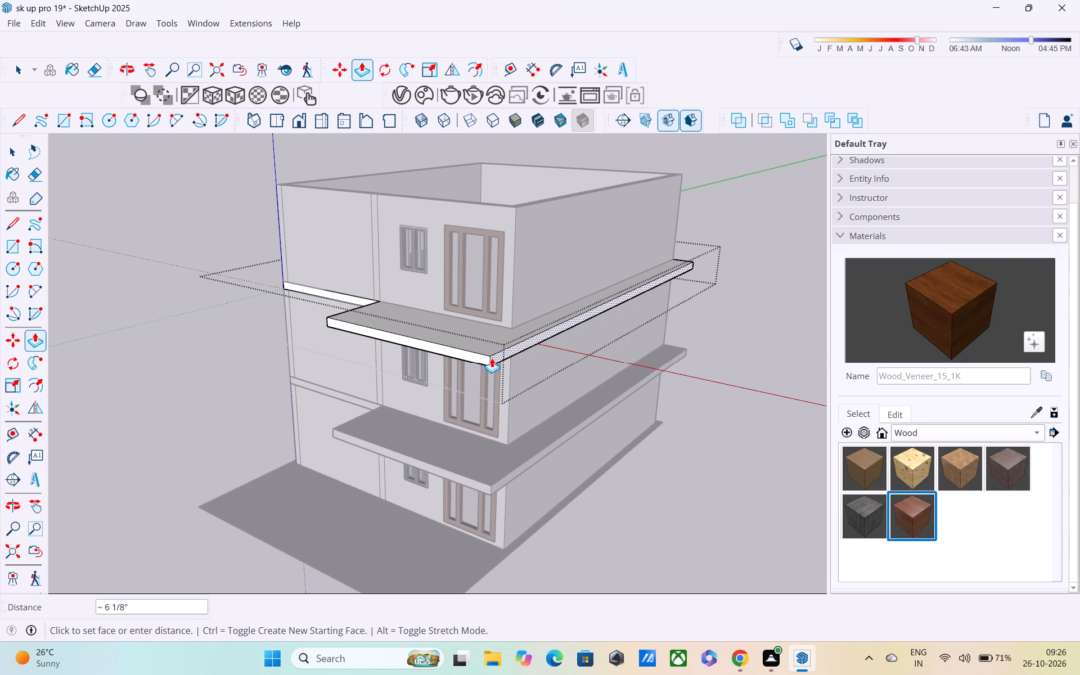
text(1')
key(Return)
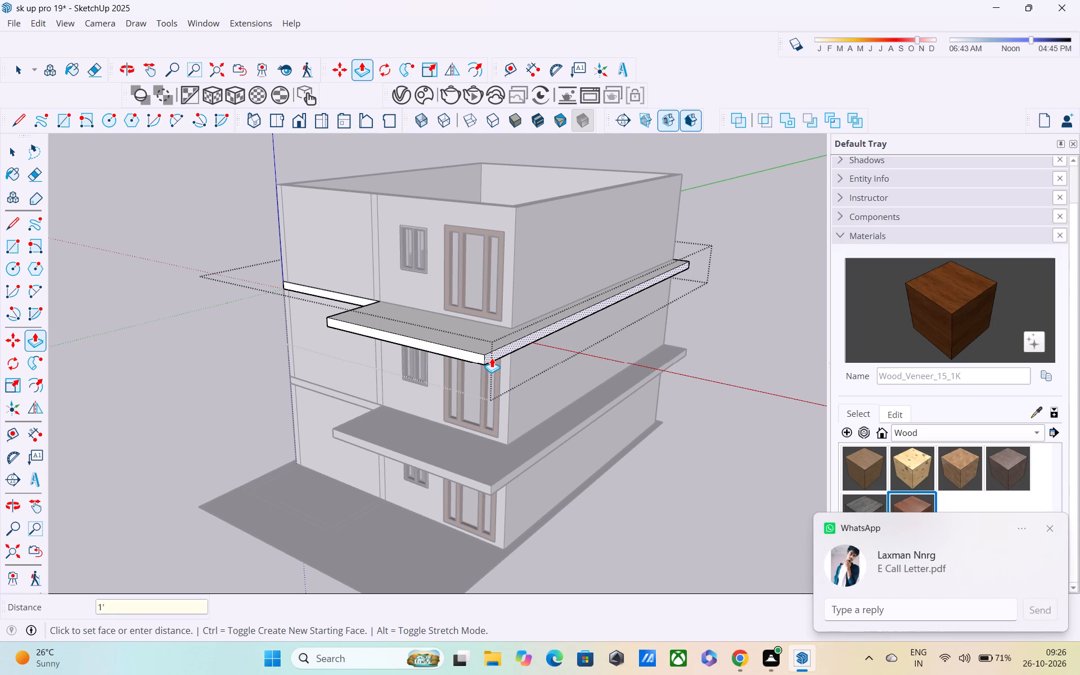
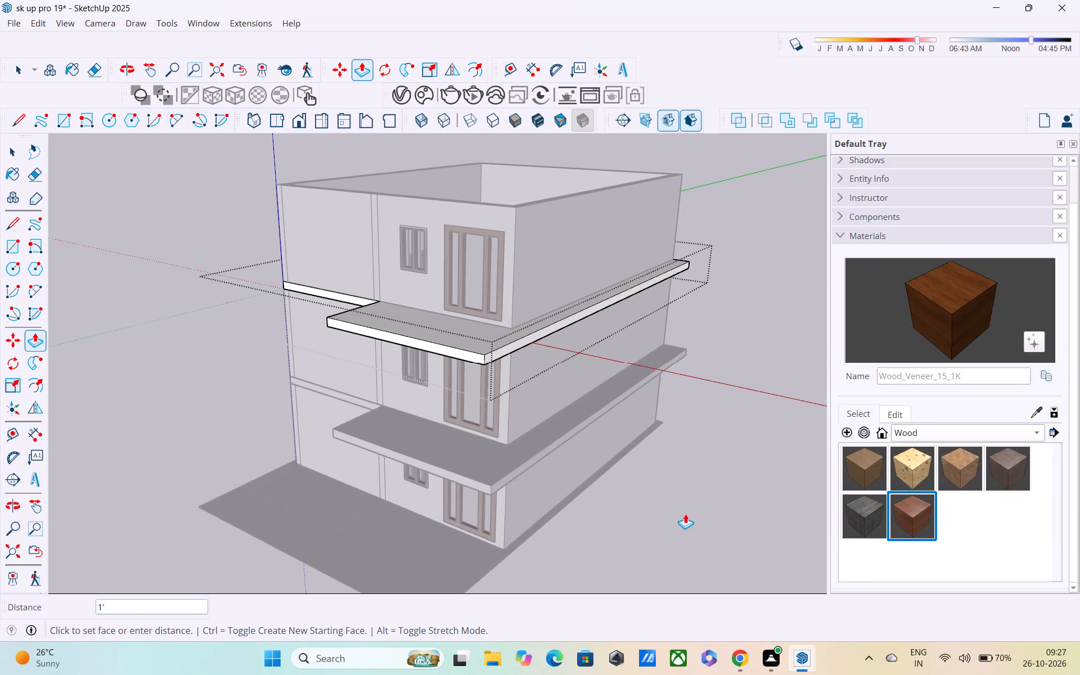
Leave the upper slab's group and Push/Pull the lower slab's side face next to the doors inward about 10 7/8", matching the upper slab.
click(670, 499)
key(space)
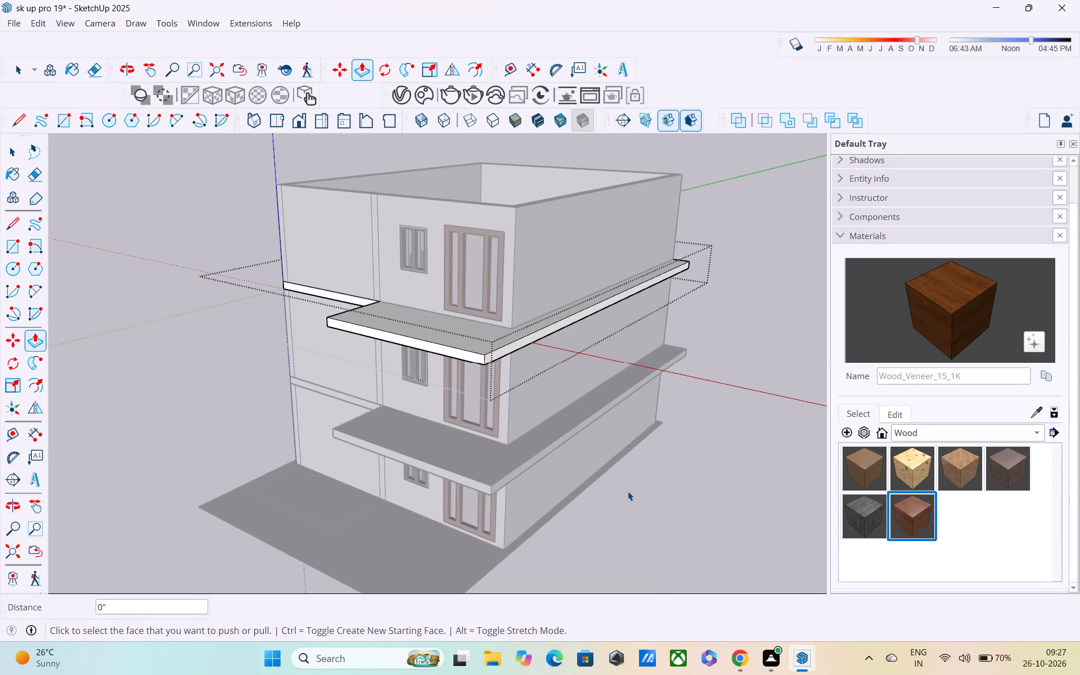
click(647, 498)
middle_drag(607, 482, 774, 419)
middle_drag(697, 416, 683, 435)
key(space)
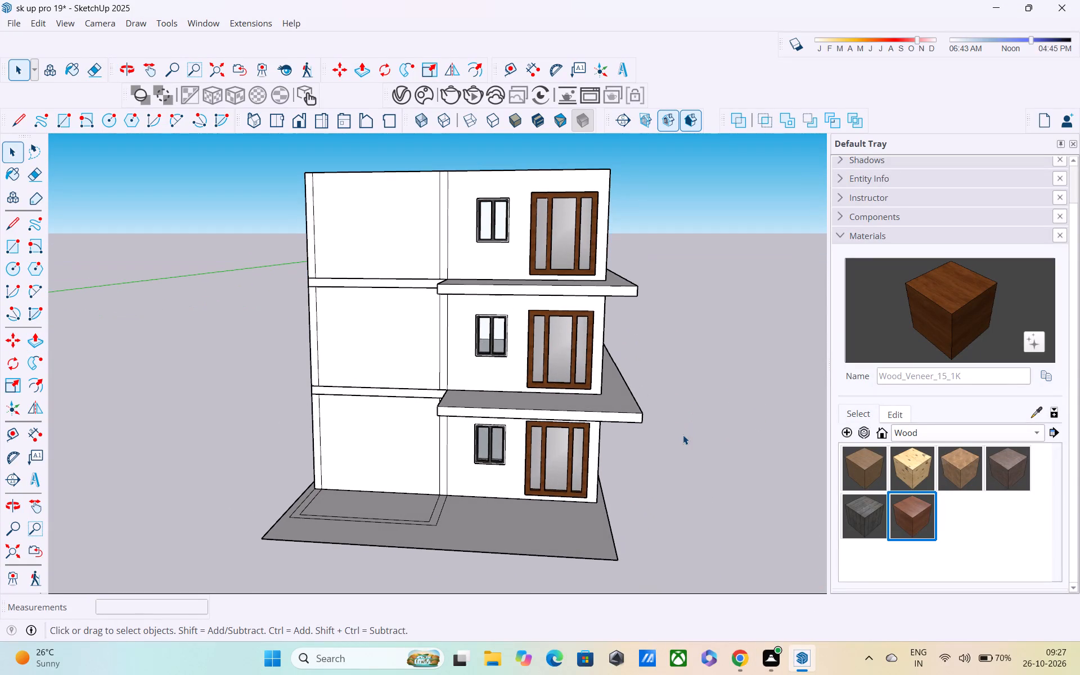
middle_drag(661, 438, 602, 440)
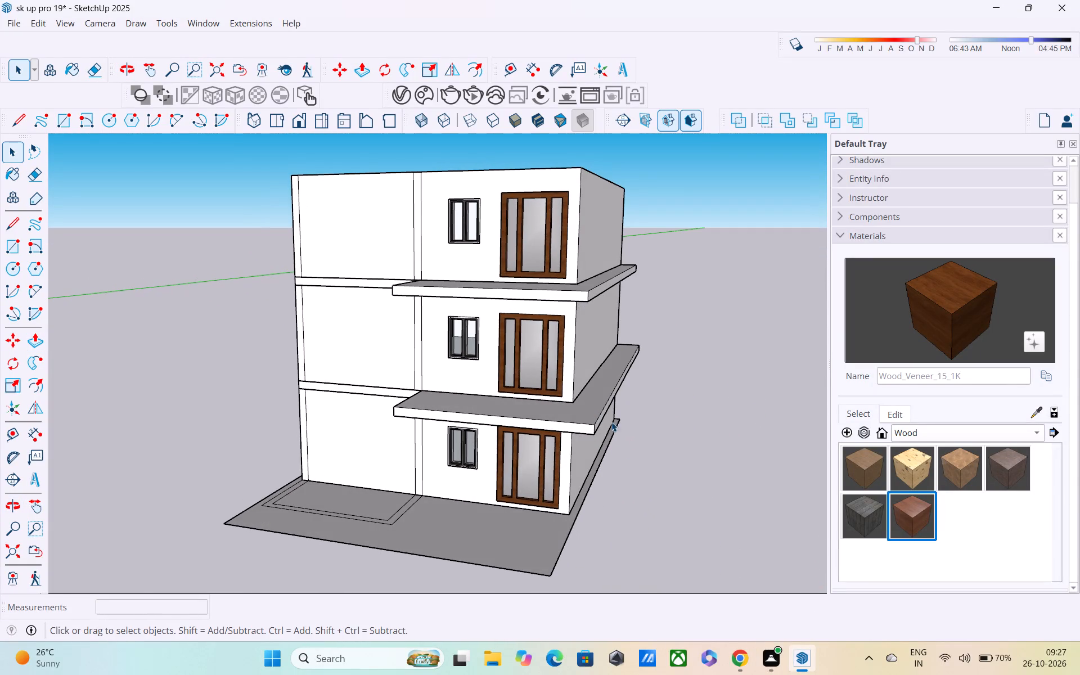
scroll(618, 411, up, 2)
middle_drag(659, 438, 582, 400)
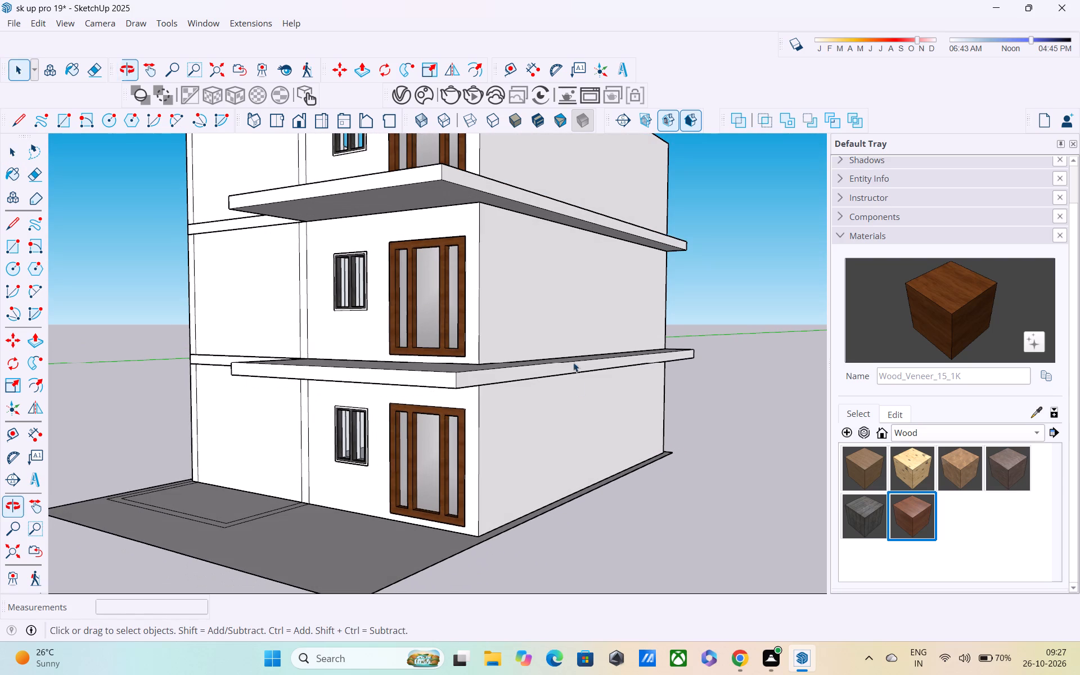
double_click(557, 368)
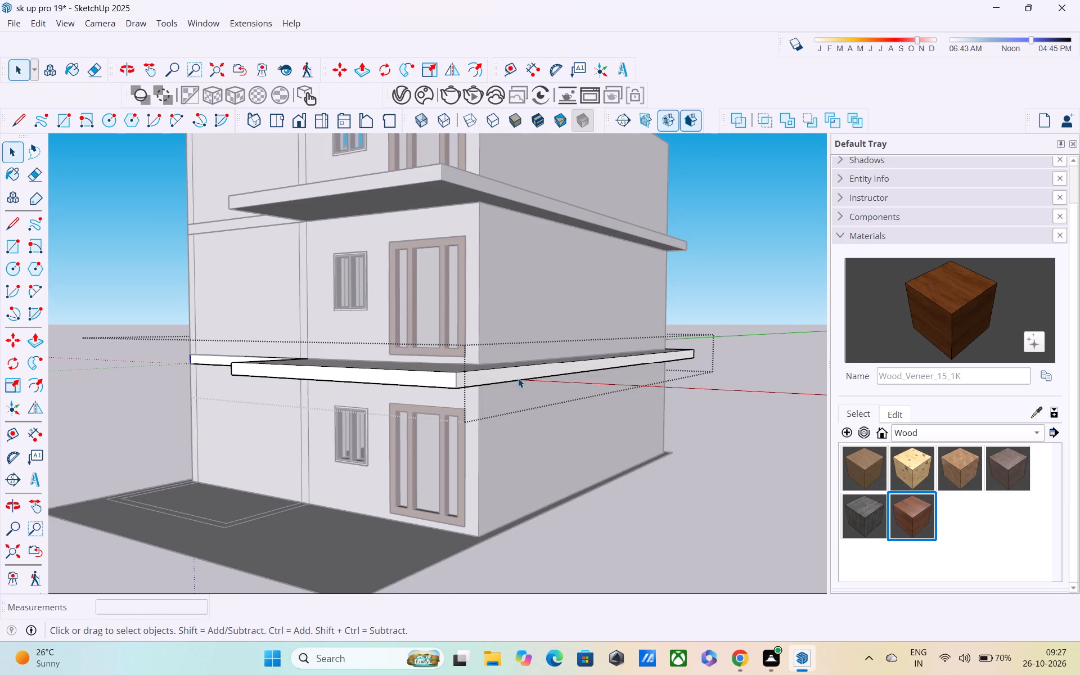
key(p)
click(492, 372)
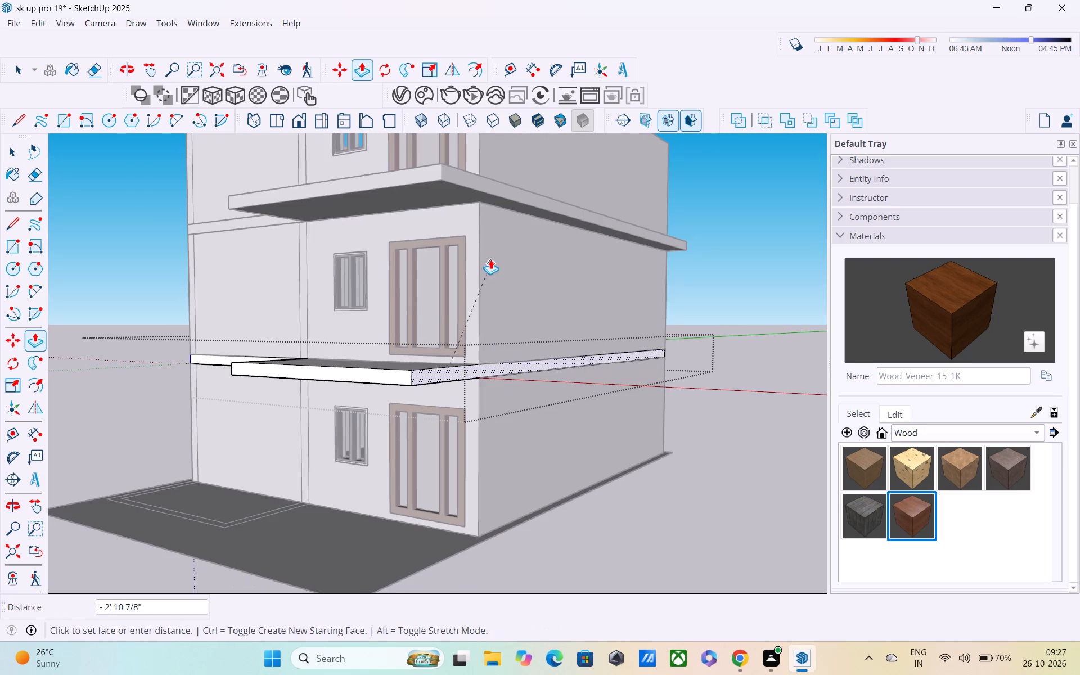
middle_drag(541, 220, 610, 281)
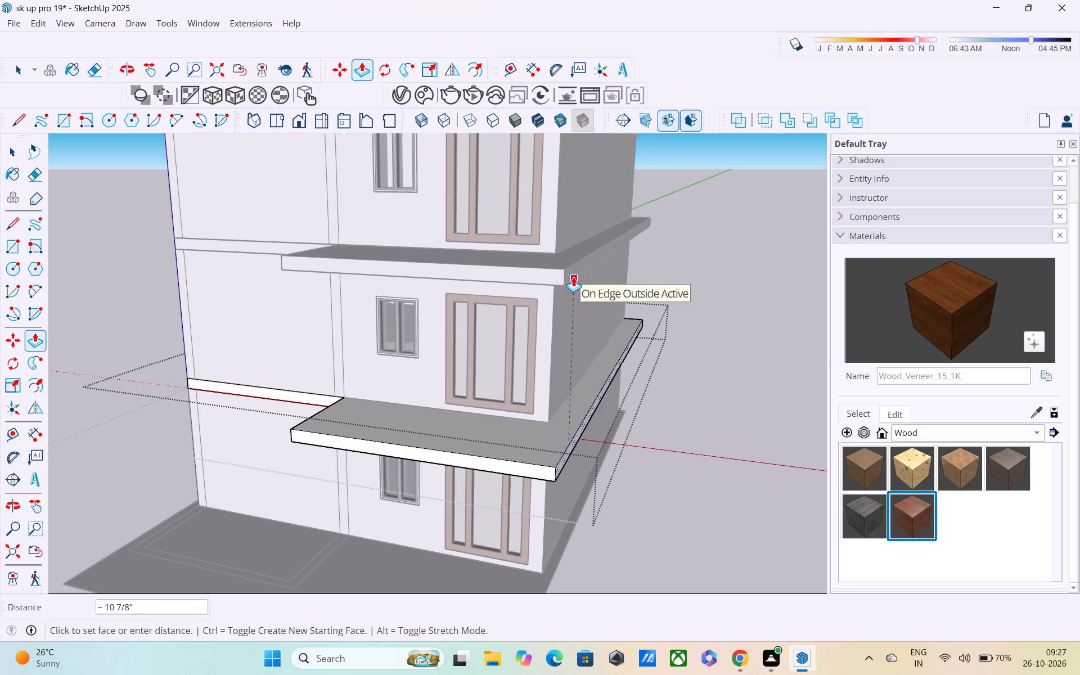
click(570, 278)
middle_drag(544, 346, 508, 296)
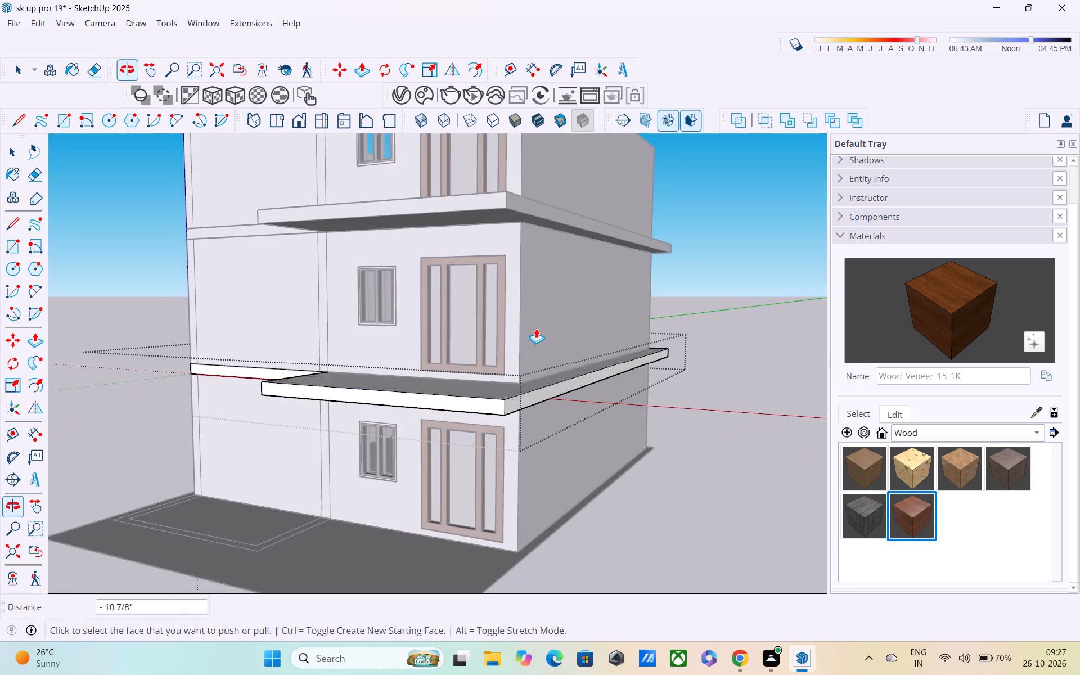
key(space)
click(723, 325)
Examine the balcony and side slab projections on both floors from the front, below and above.
middle_drag(441, 435, 599, 470)
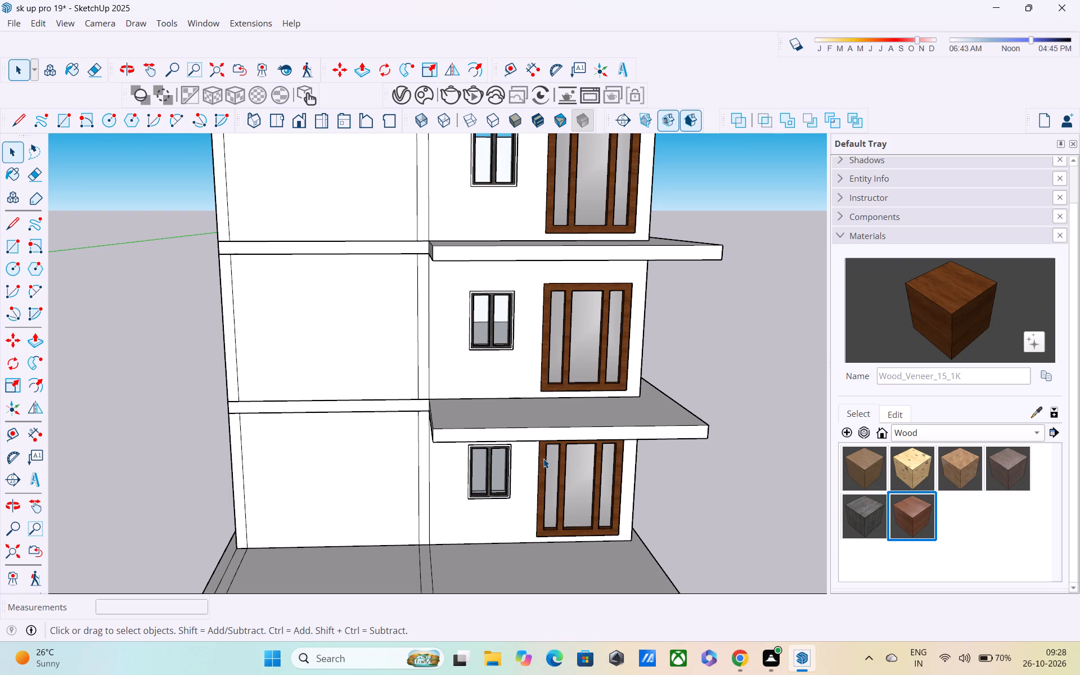
scroll(564, 466, down, 2)
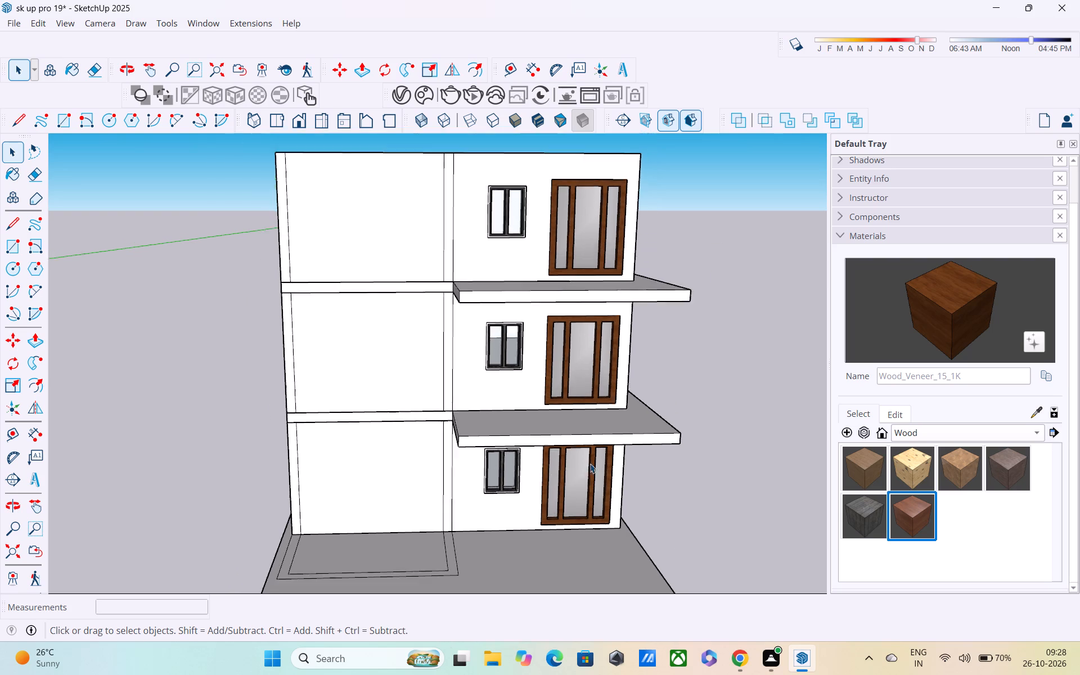
middle_drag(638, 475, 576, 439)
scroll(574, 439, down, 3)
middle_drag(570, 458, 577, 498)
shift+middle_drag(578, 511, 577, 586)
middle_drag(498, 472, 518, 391)
middle_drag(475, 435, 493, 455)
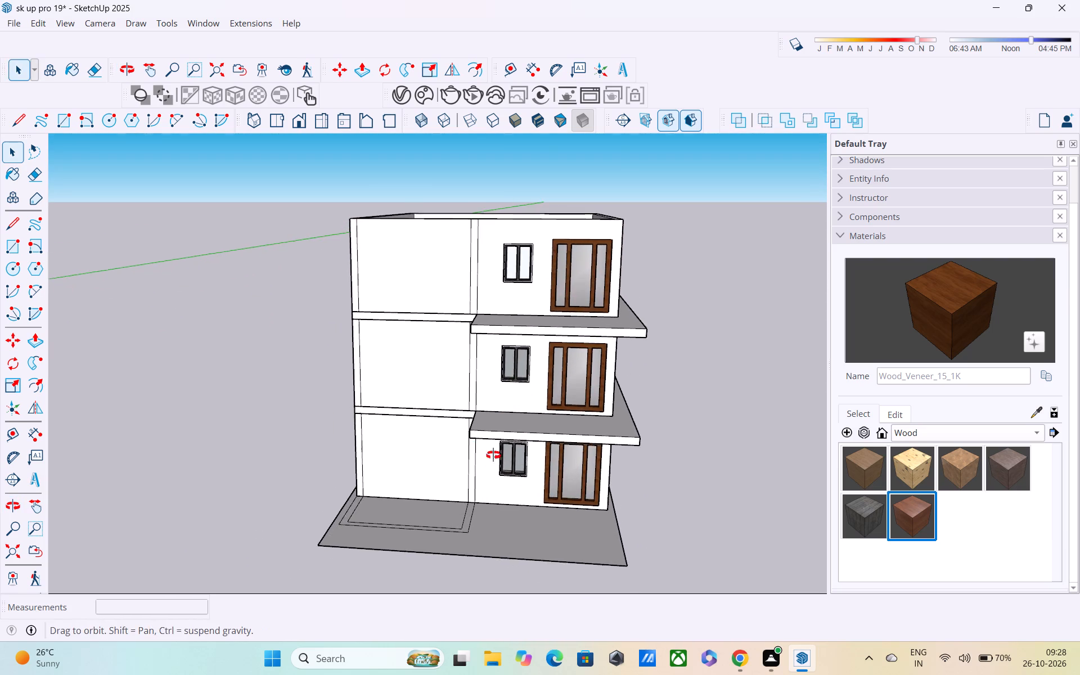
middle_drag(493, 455, 574, 529)
shift+middle_drag(550, 498, 552, 428)
middle_drag(541, 428, 511, 448)
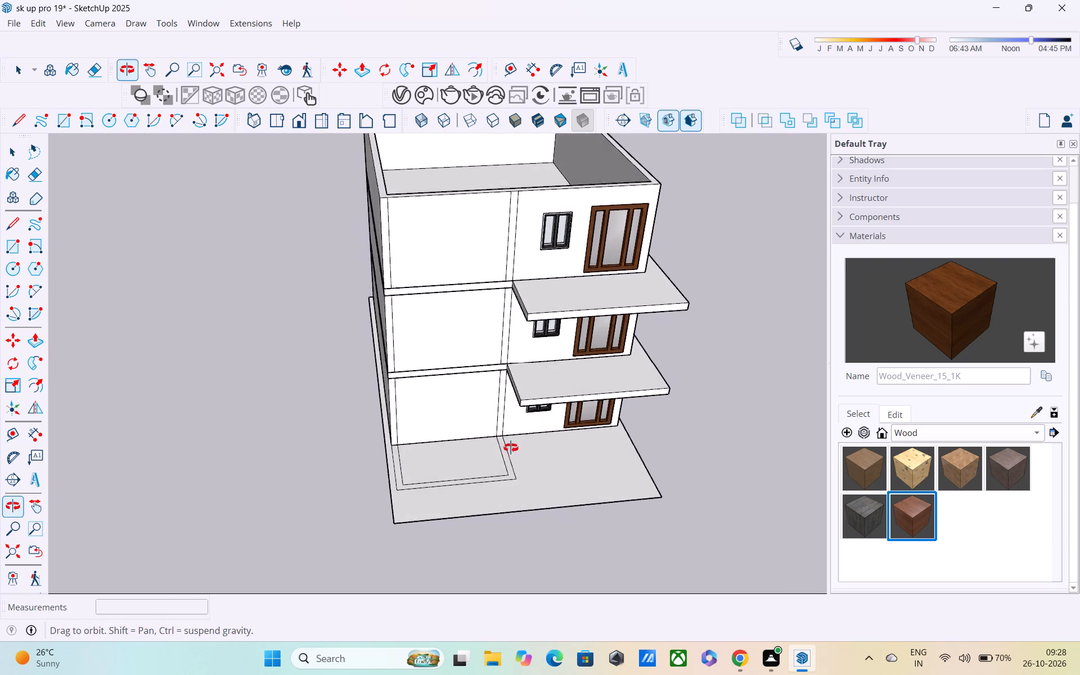
middle_drag(511, 448, 430, 427)
scroll(416, 426, down, 3)
middle_click(431, 442)
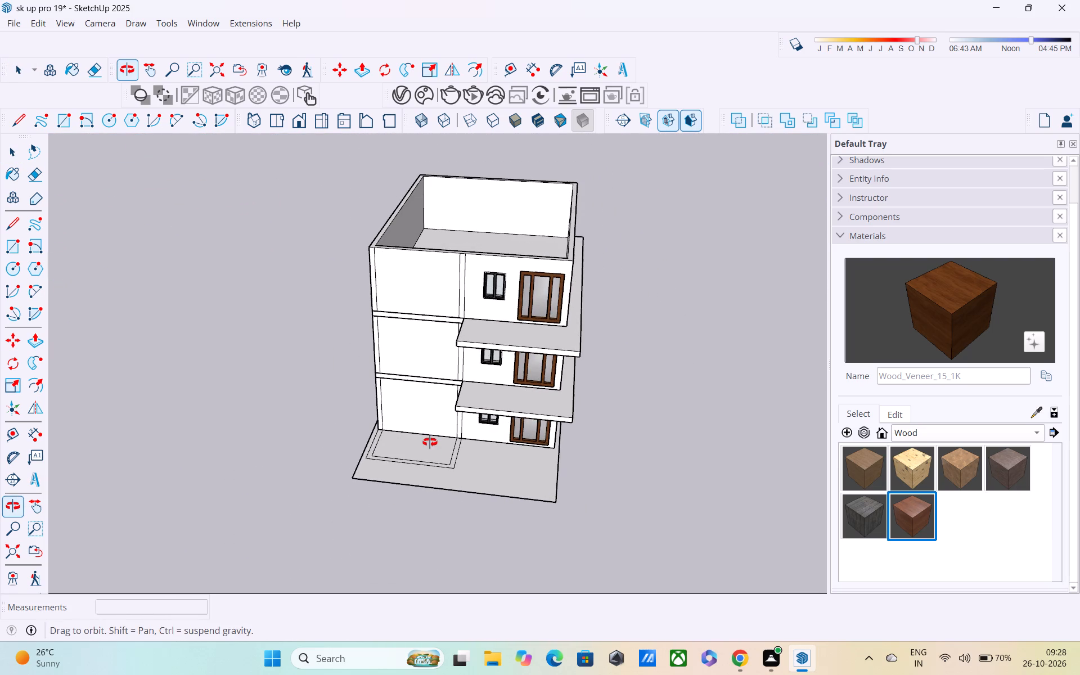
shift+middle_drag(411, 451, 406, 552)
middle_drag(429, 512, 441, 466)
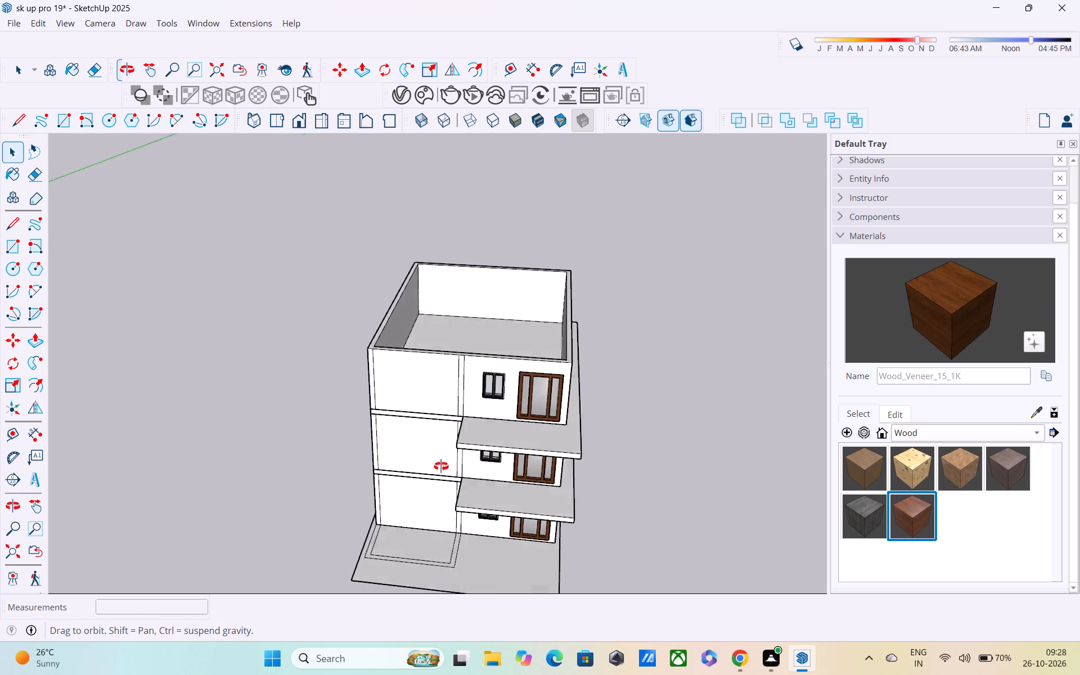
middle_drag(441, 466, 444, 454)
scroll(448, 450, down, 4)
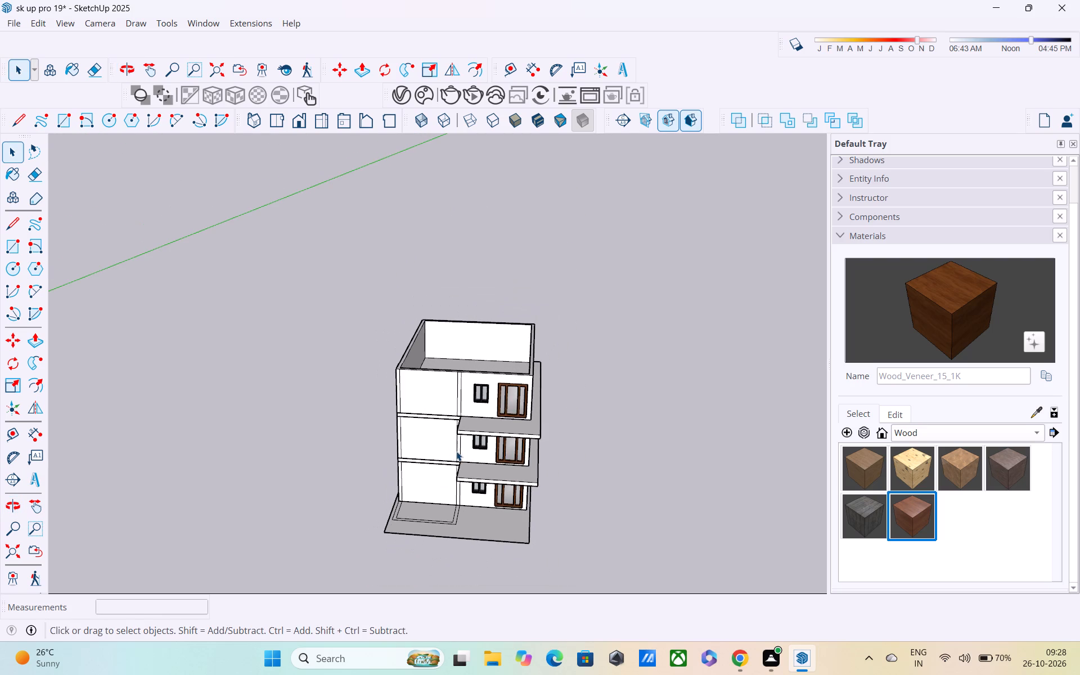
middle_drag(456, 451, 435, 473)
key(space)
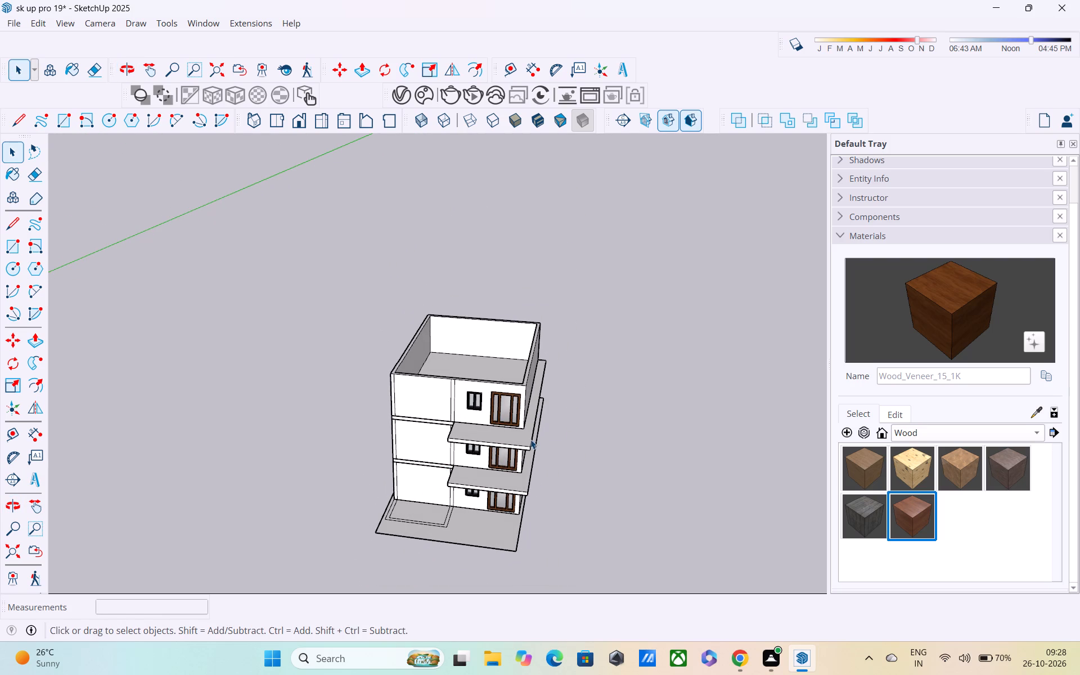
Copy the upper floor slab straight up 10' 10" onto the top-floor walls as the roof slab.
double_click(528, 445)
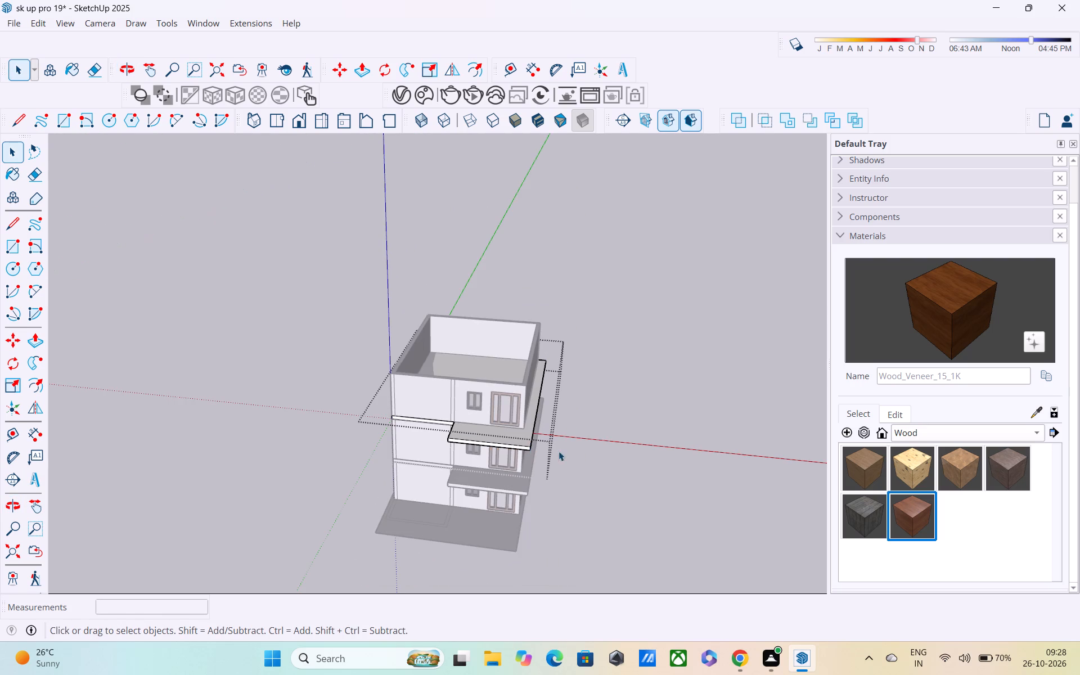
click(652, 433)
middle_drag(484, 457, 539, 448)
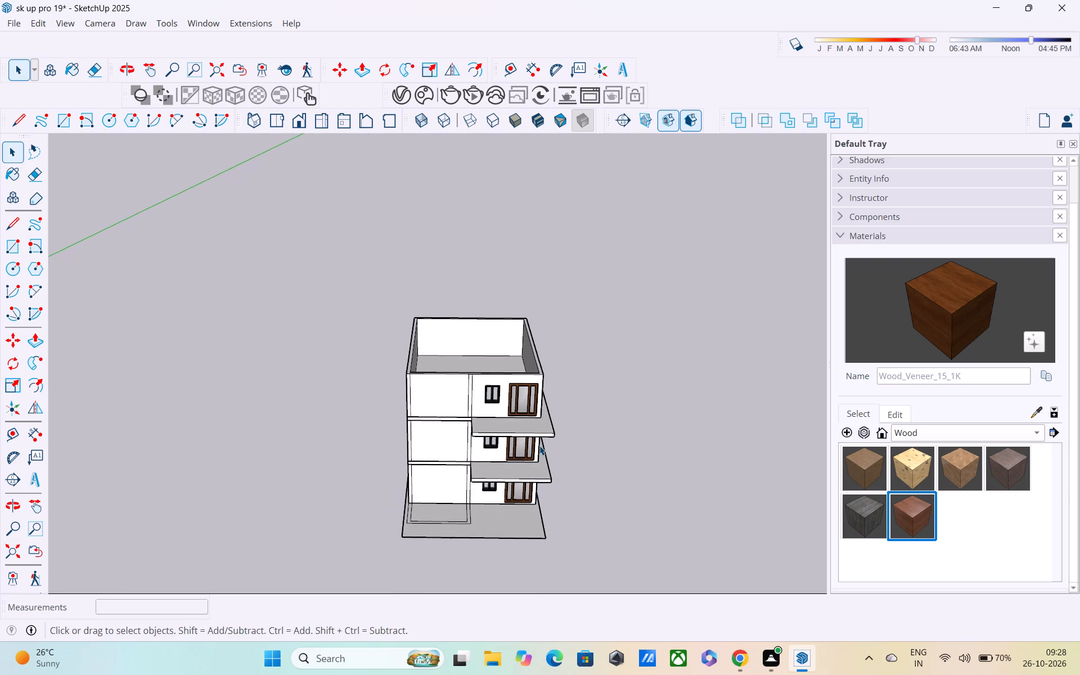
key(m)
middle_drag(493, 422, 630, 428)
scroll(534, 418, up, 4)
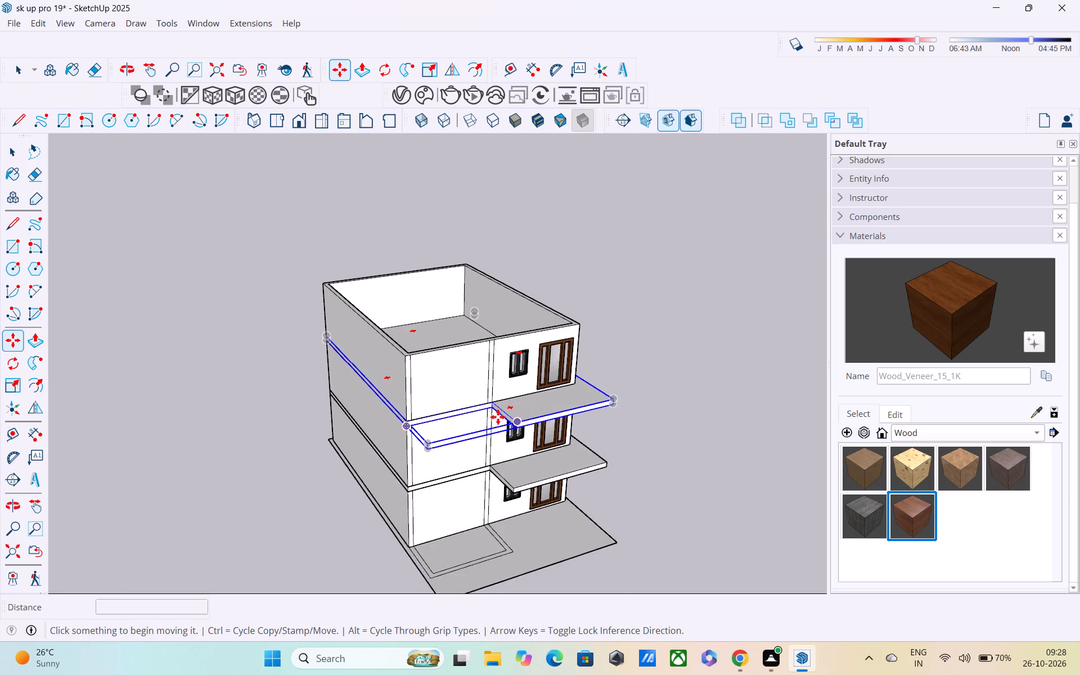
scroll(486, 417, up, 3)
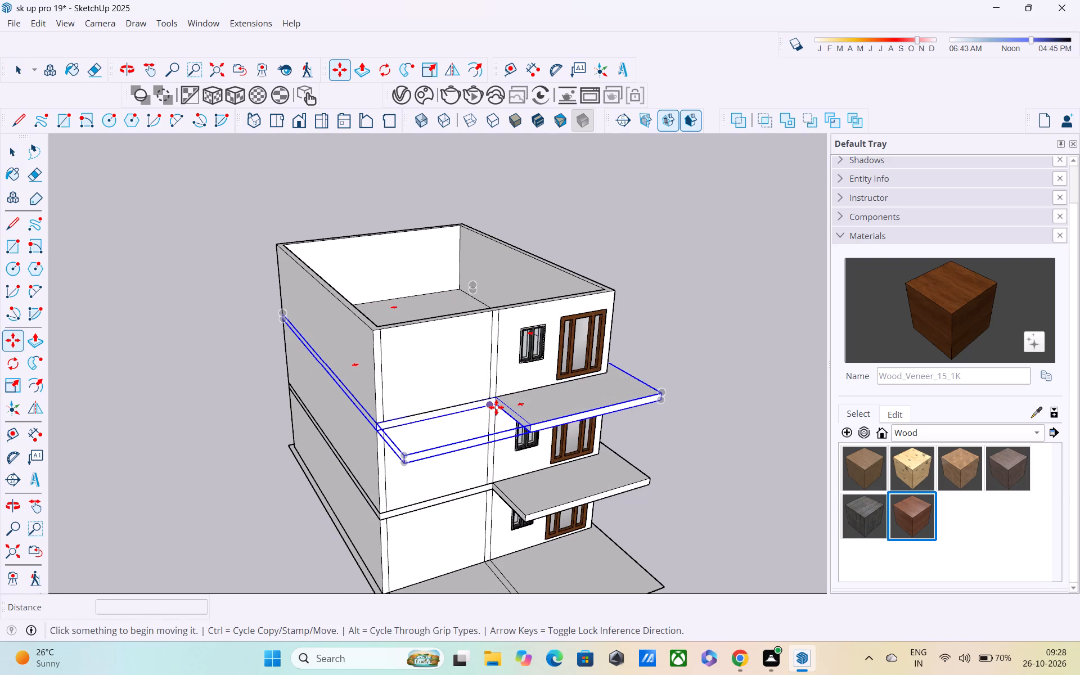
scroll(494, 408, up, 4)
click(502, 409)
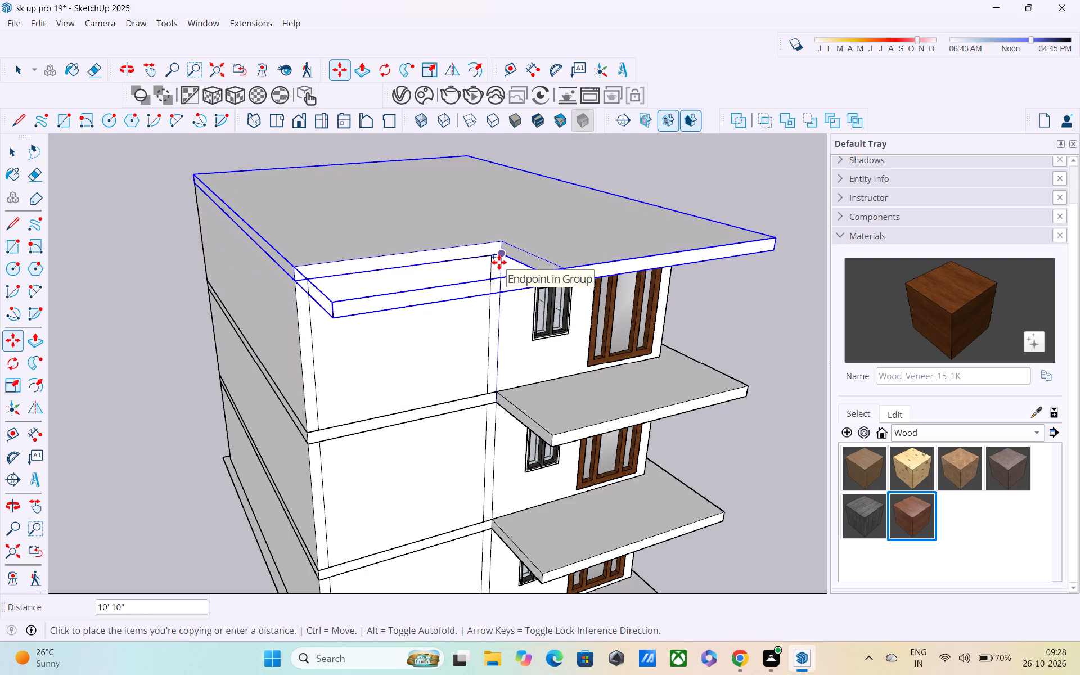
click(499, 262)
middle_drag(484, 273, 296, 204)
scroll(425, 274, down, 3)
key(space)
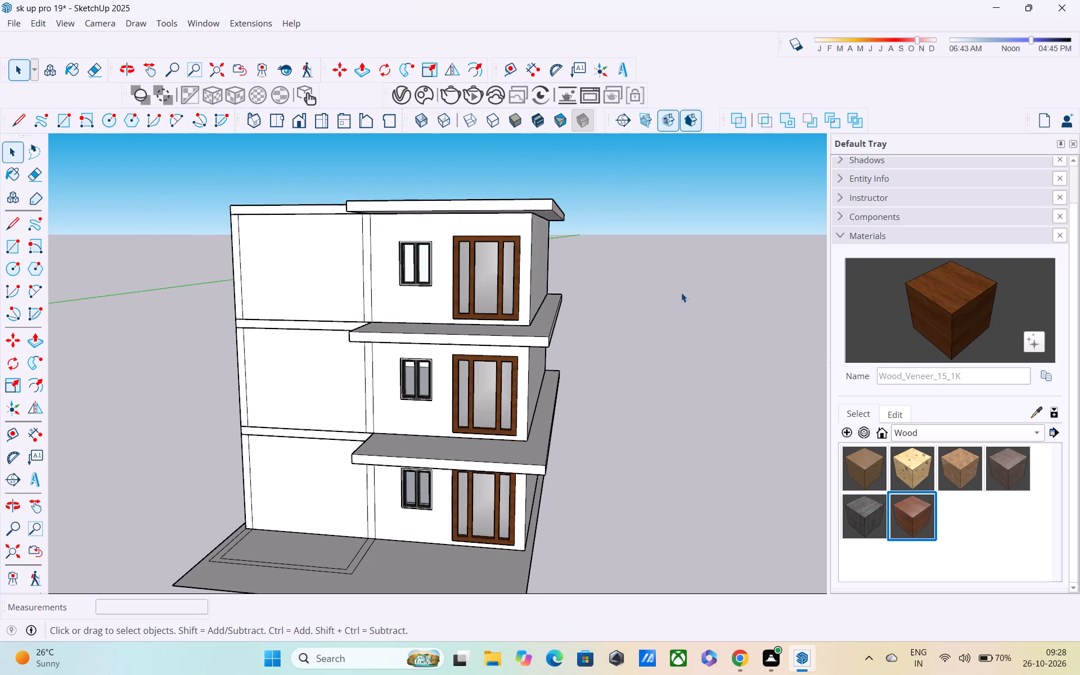
click(682, 291)
Examine the roof slab from the front, the plain side wall and above, including its front corner.
middle_drag(584, 359, 613, 377)
middle_drag(483, 350, 575, 379)
shift+middle_drag(573, 372, 640, 456)
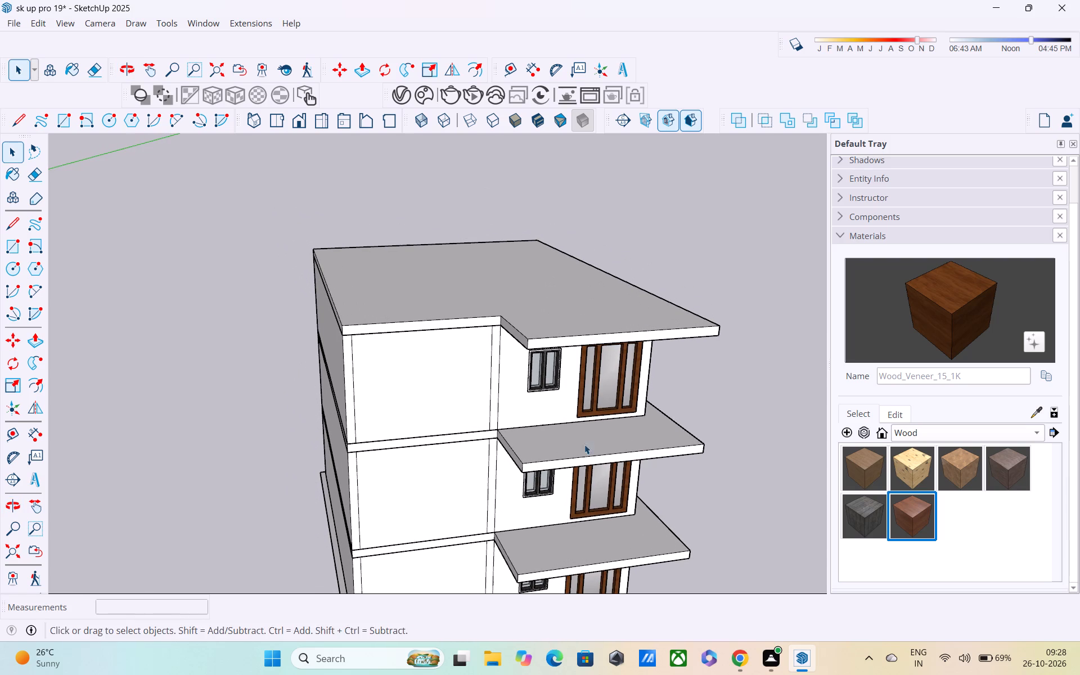
middle_drag(481, 414, 632, 381)
scroll(470, 331, up, 3)
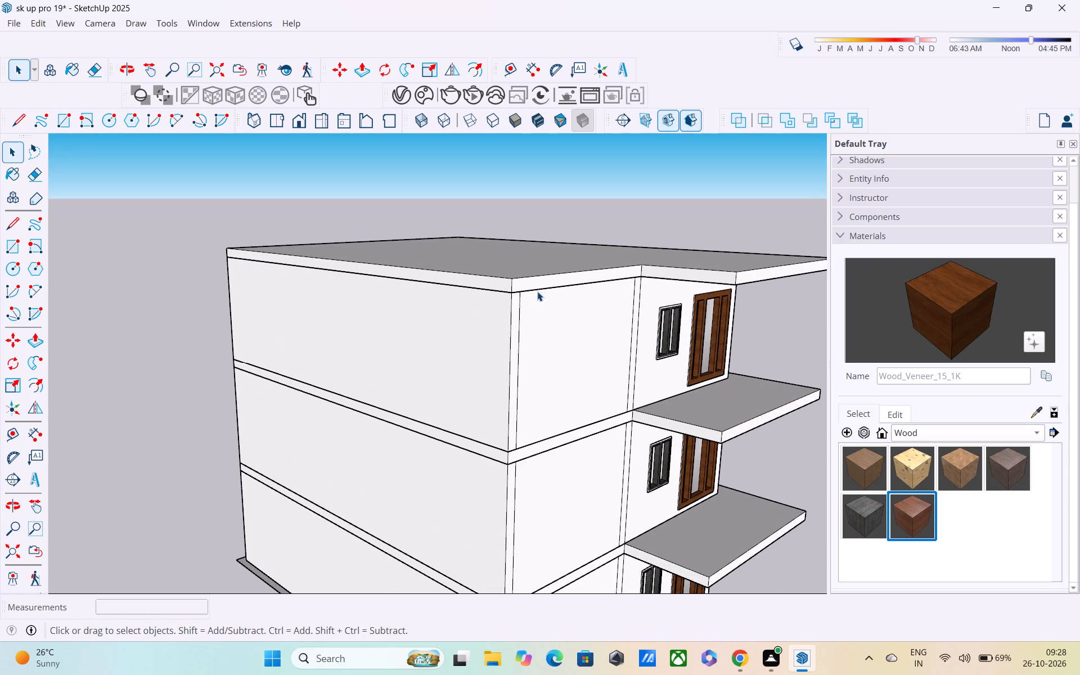
middle_drag(524, 291, 463, 298)
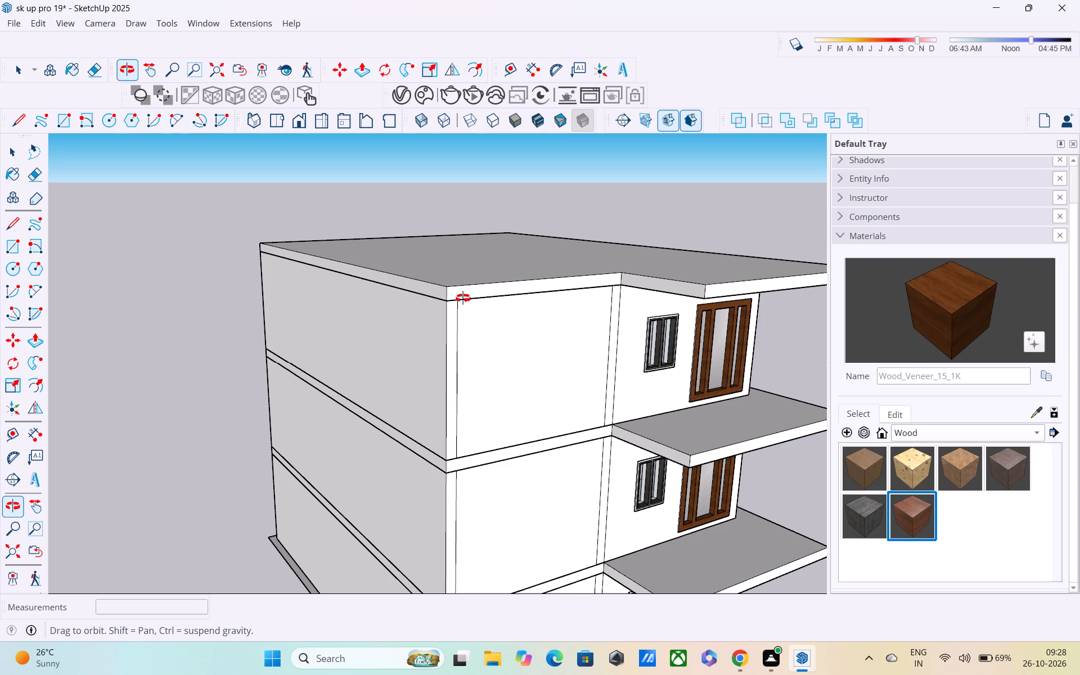
middle_drag(463, 298, 463, 301)
scroll(463, 307, down, 3)
middle_drag(474, 334, 360, 343)
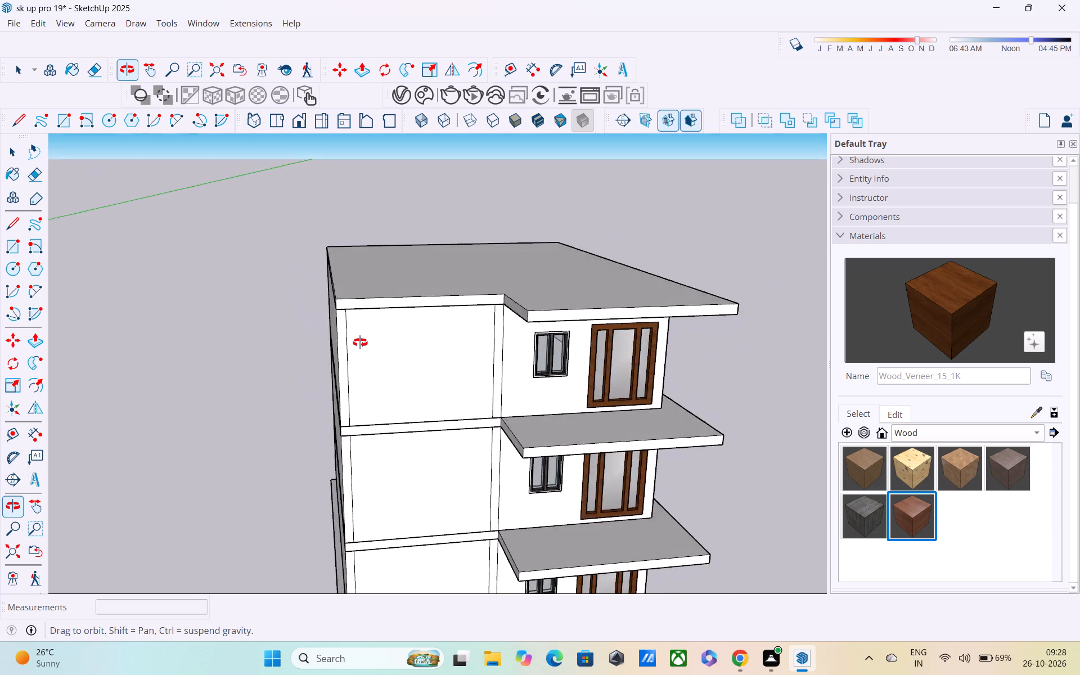
middle_drag(360, 343, 634, 355)
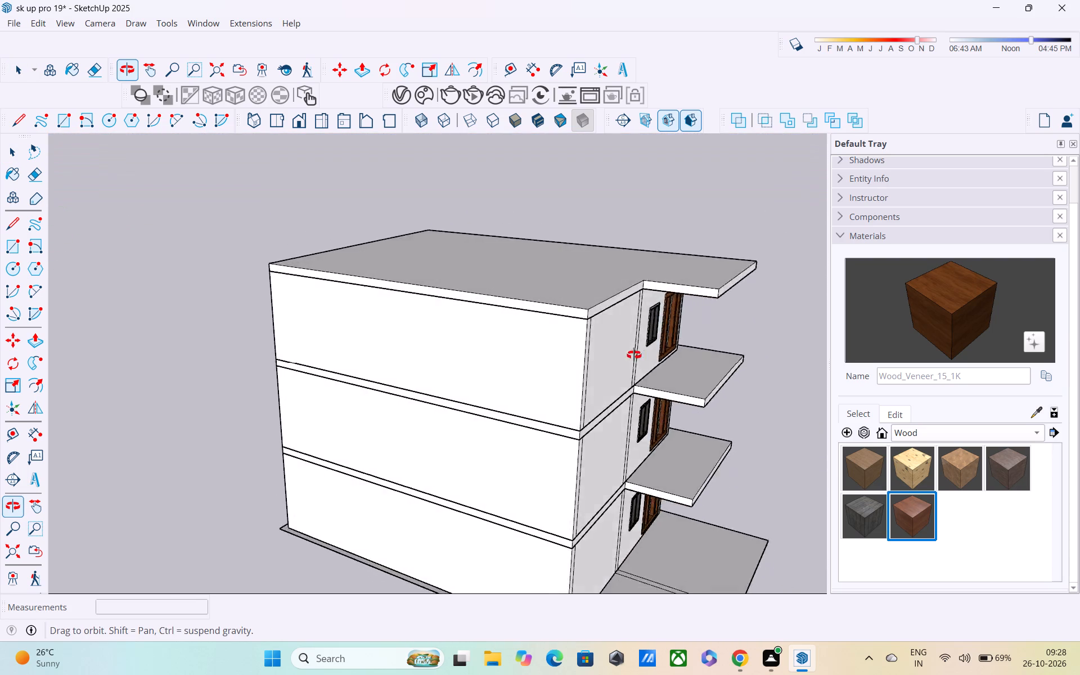
middle_drag(634, 355, 498, 399)
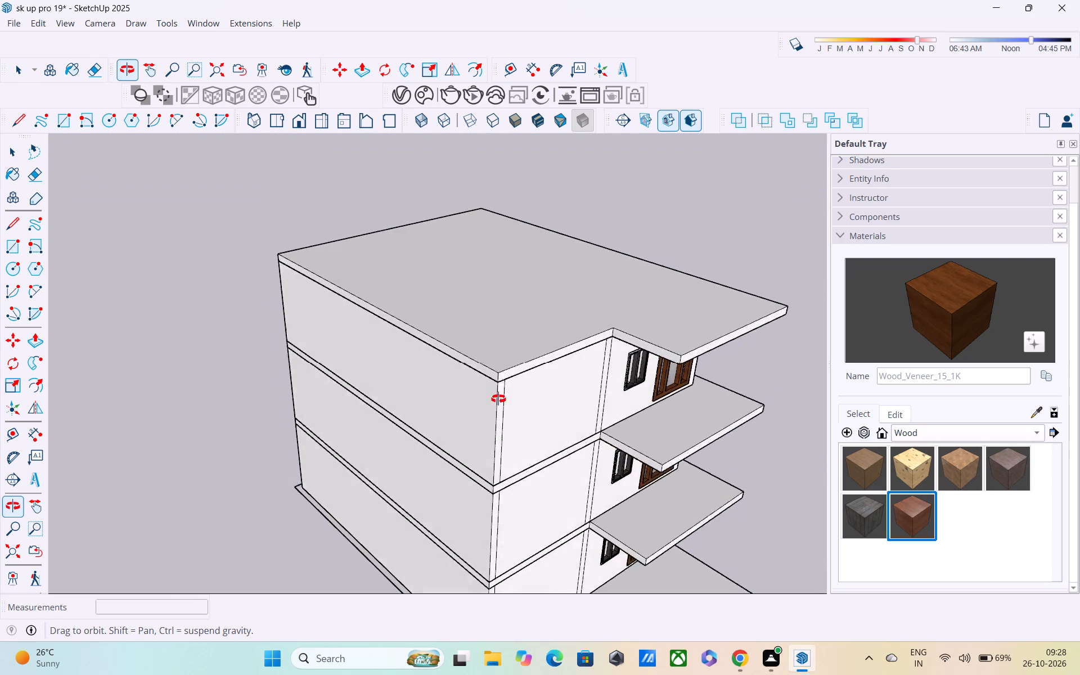
middle_drag(498, 399, 476, 390)
scroll(447, 371, up, 6)
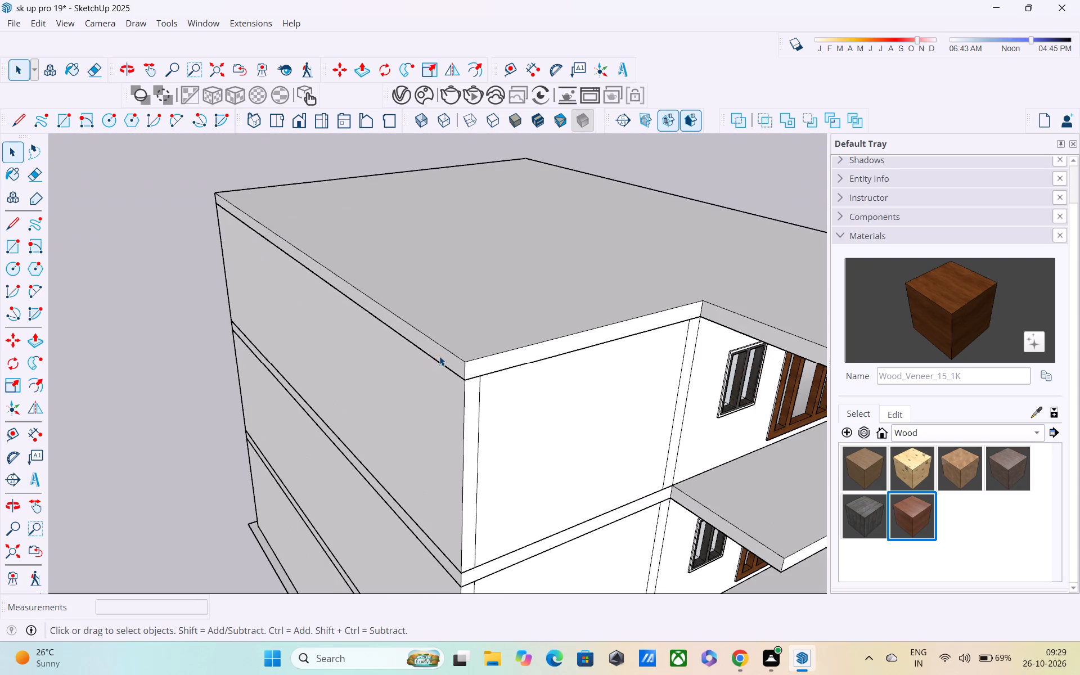
scroll(439, 356, down, 4)
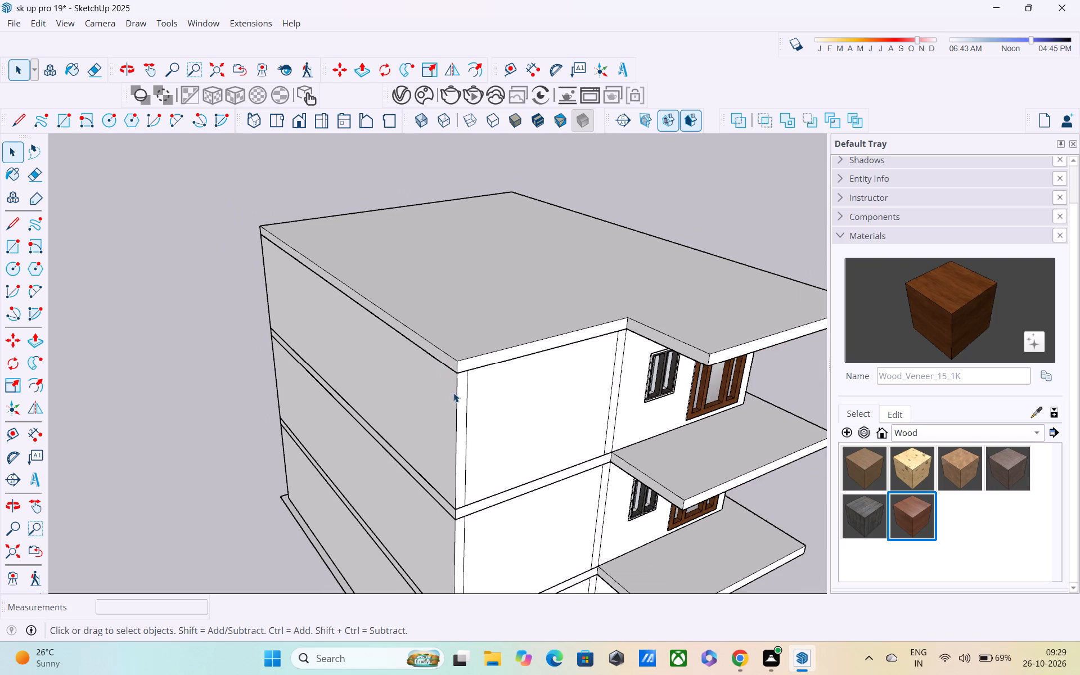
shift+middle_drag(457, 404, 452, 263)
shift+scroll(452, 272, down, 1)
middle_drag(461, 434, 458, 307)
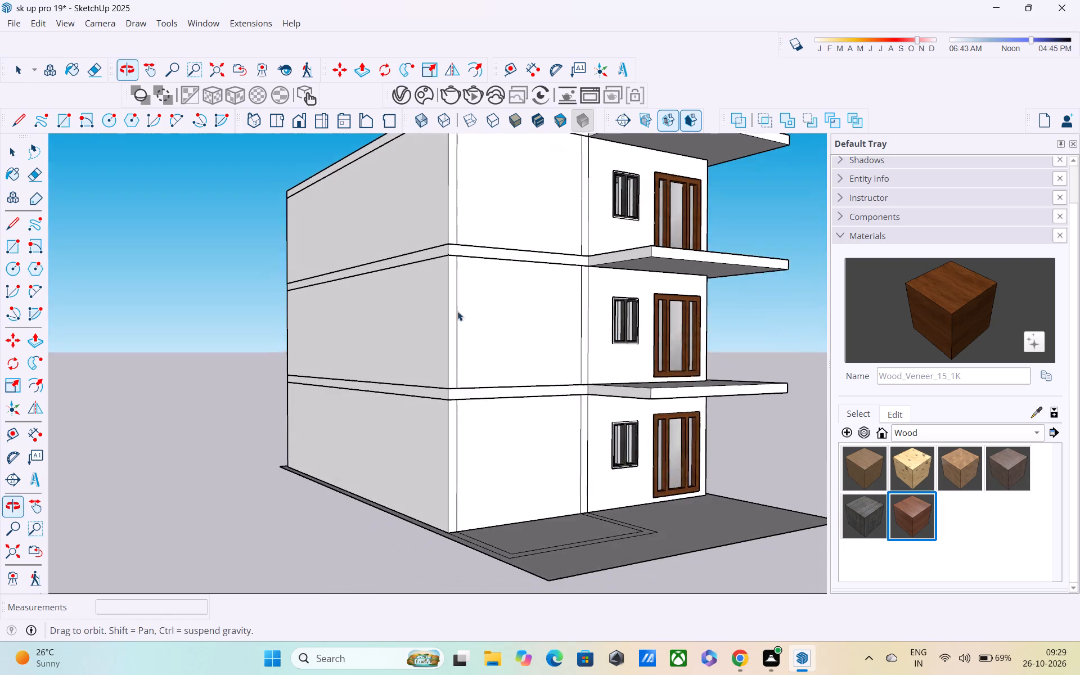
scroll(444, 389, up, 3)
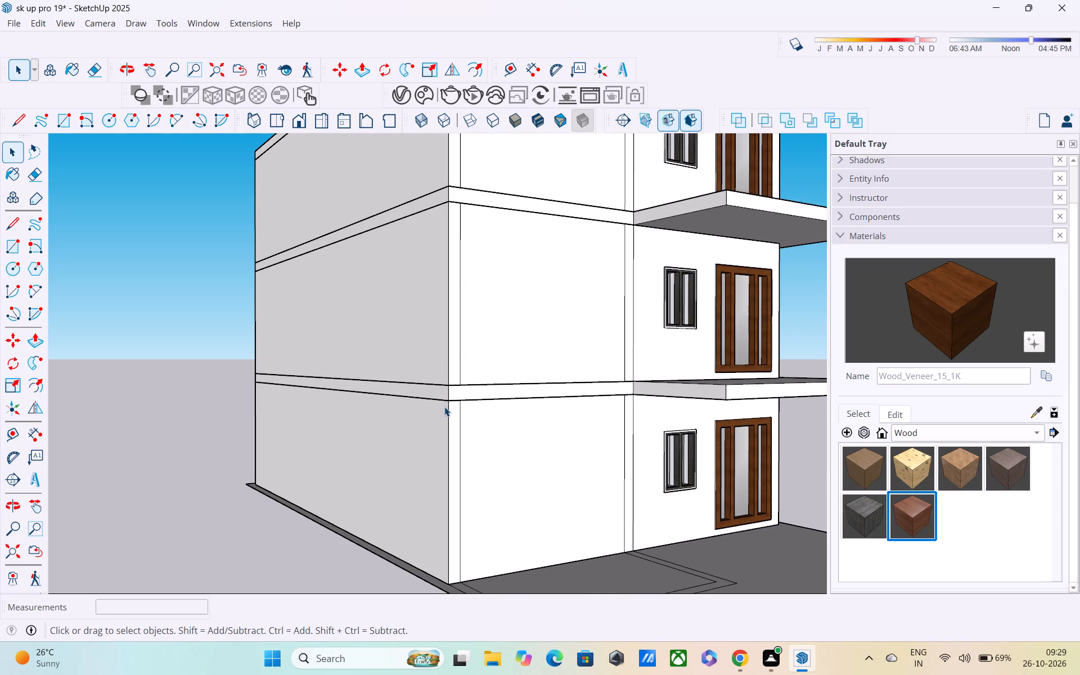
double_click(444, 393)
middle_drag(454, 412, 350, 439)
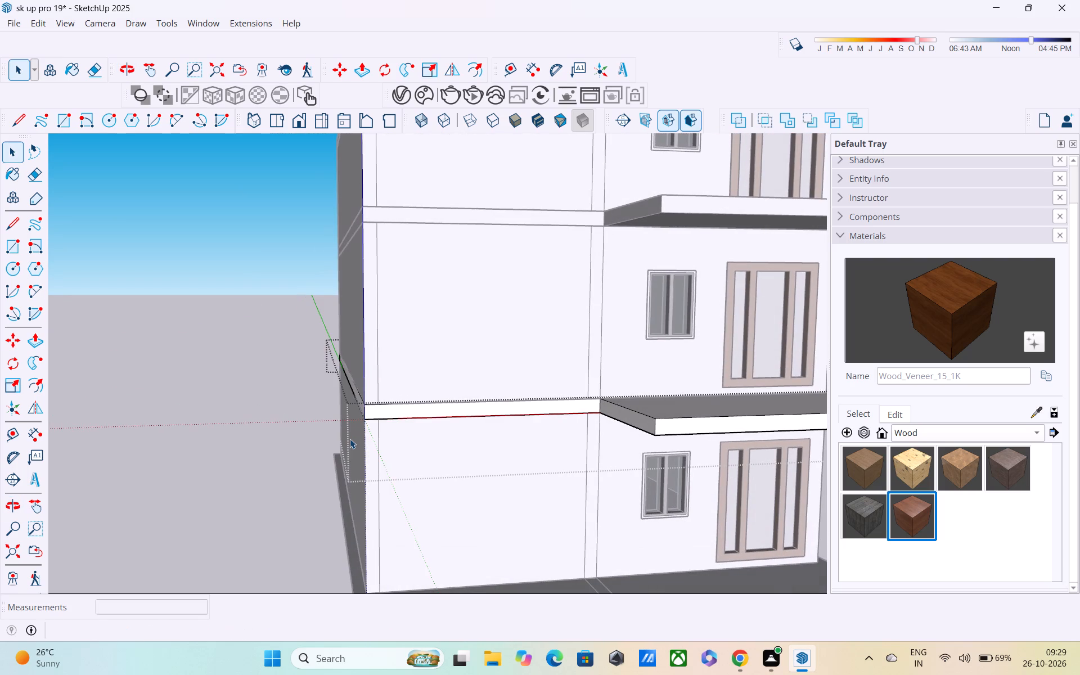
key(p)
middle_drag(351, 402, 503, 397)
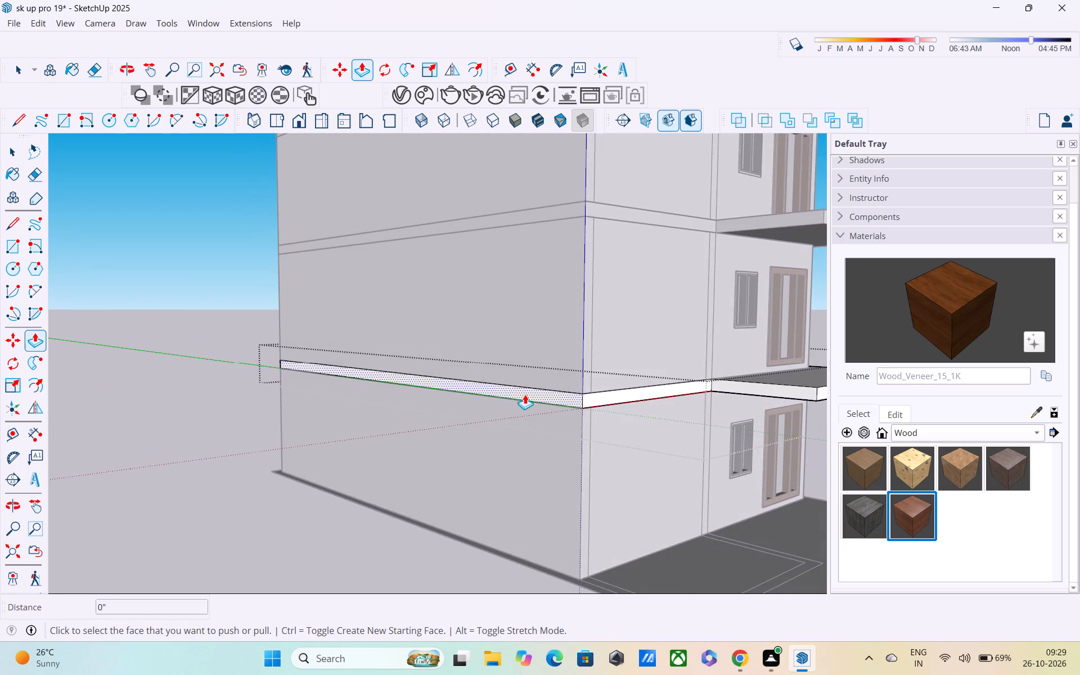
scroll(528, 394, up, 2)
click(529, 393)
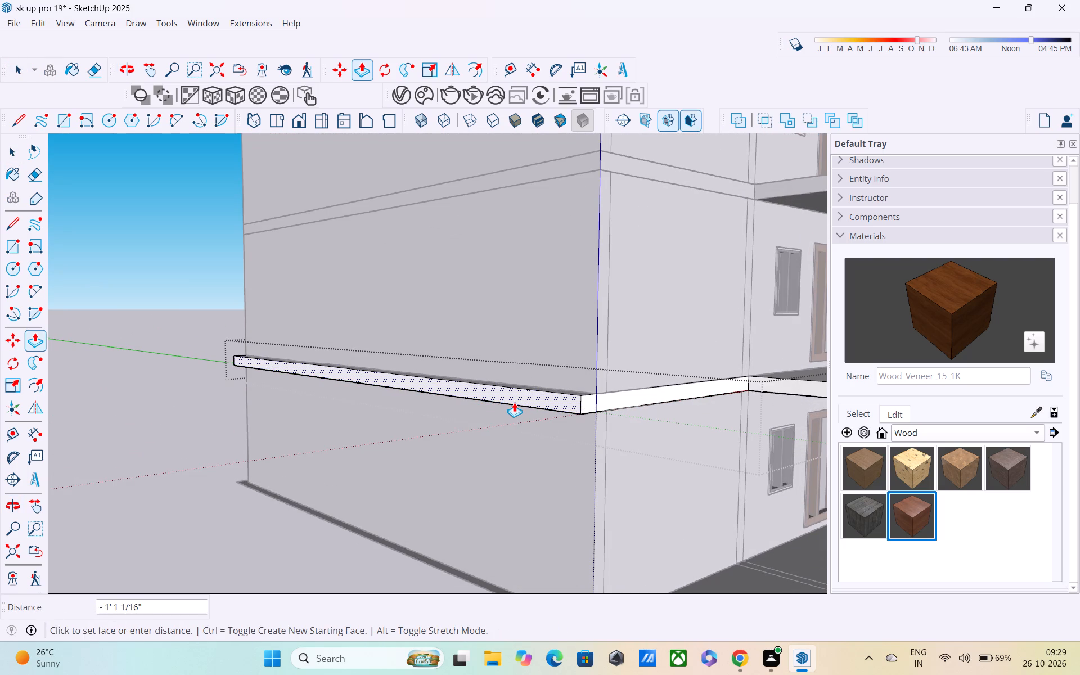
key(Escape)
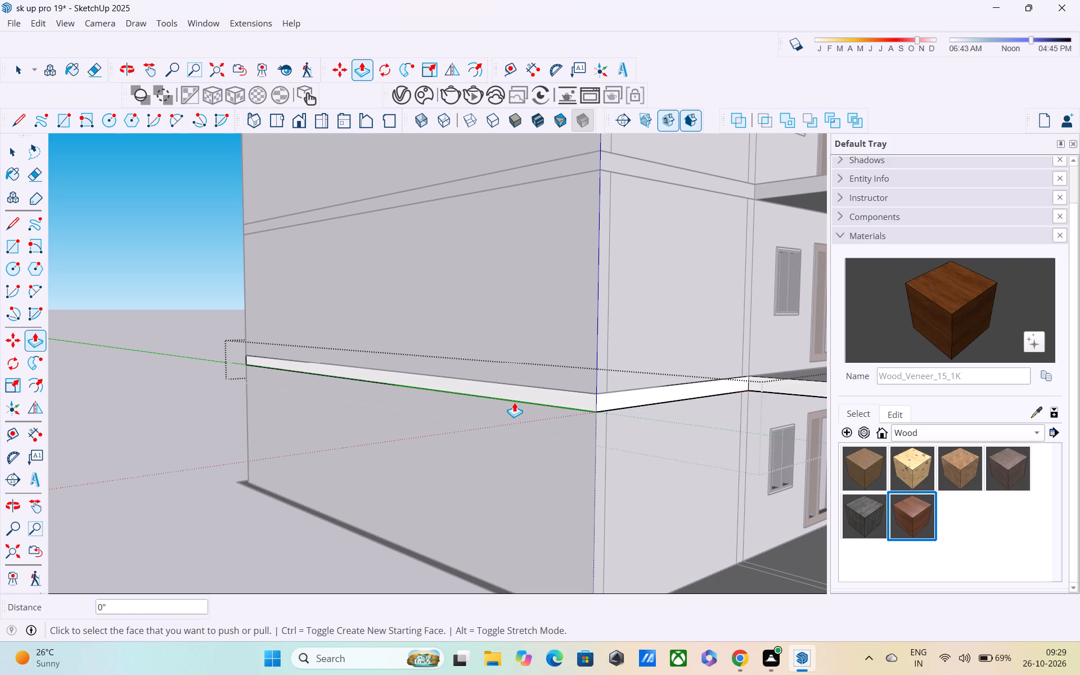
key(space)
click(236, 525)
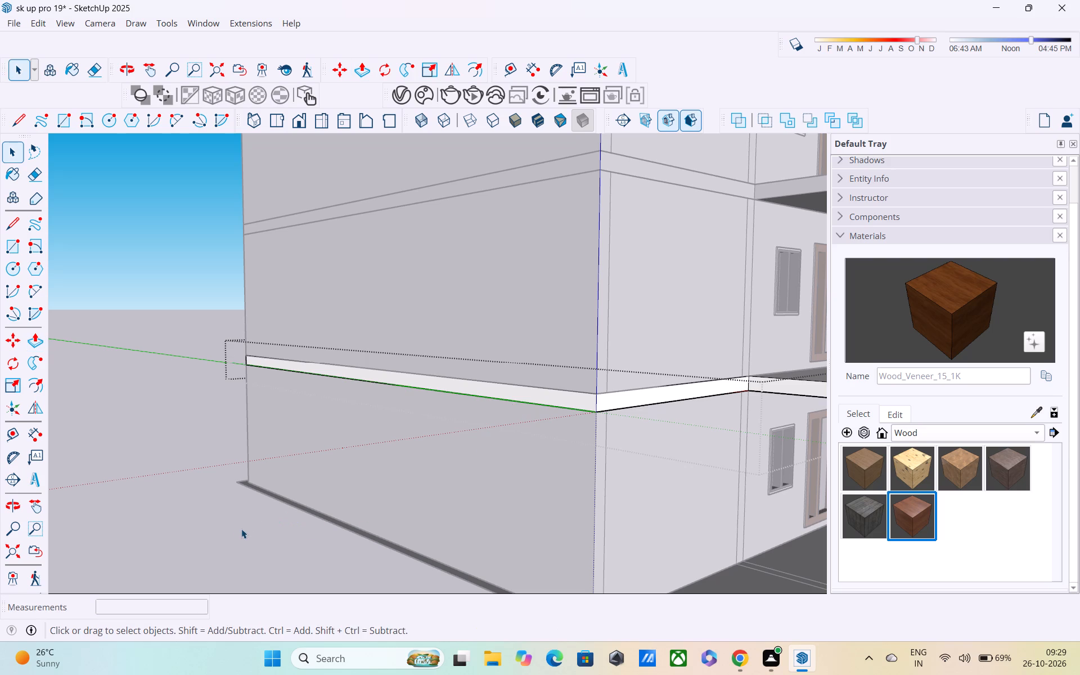
Examine the three-storey front elevation and its slab projections from straight ahead, below and above.
middle_drag(371, 530, 233, 487)
scroll(232, 487, down, 5)
middle_drag(331, 433, 272, 480)
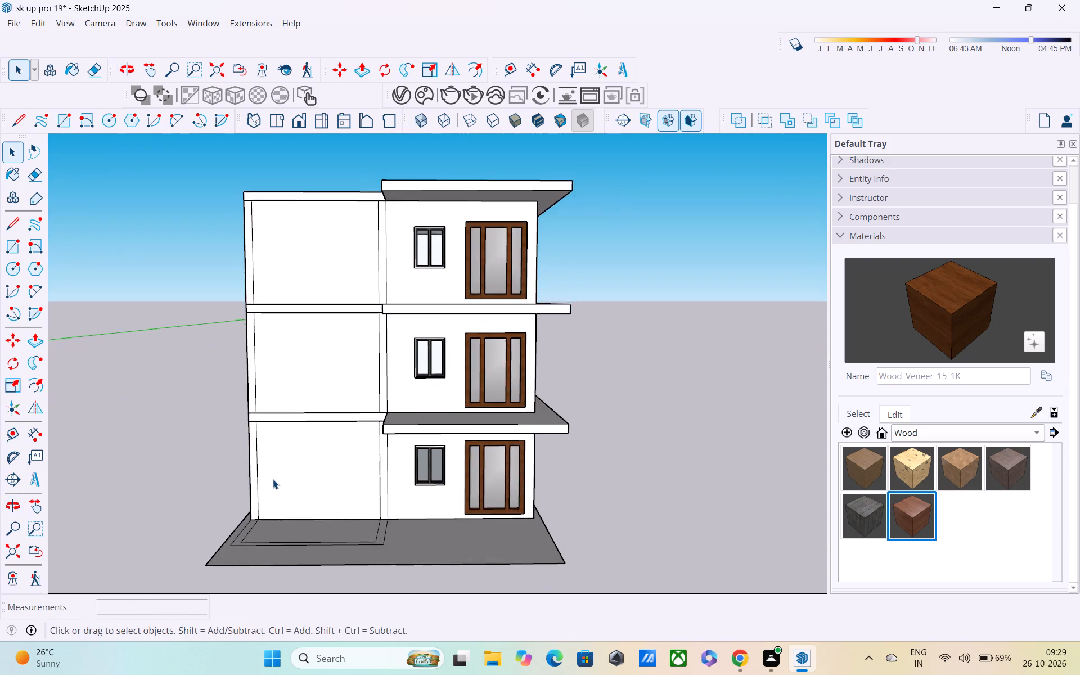
scroll(273, 475, down, 3)
middle_drag(273, 474, 267, 486)
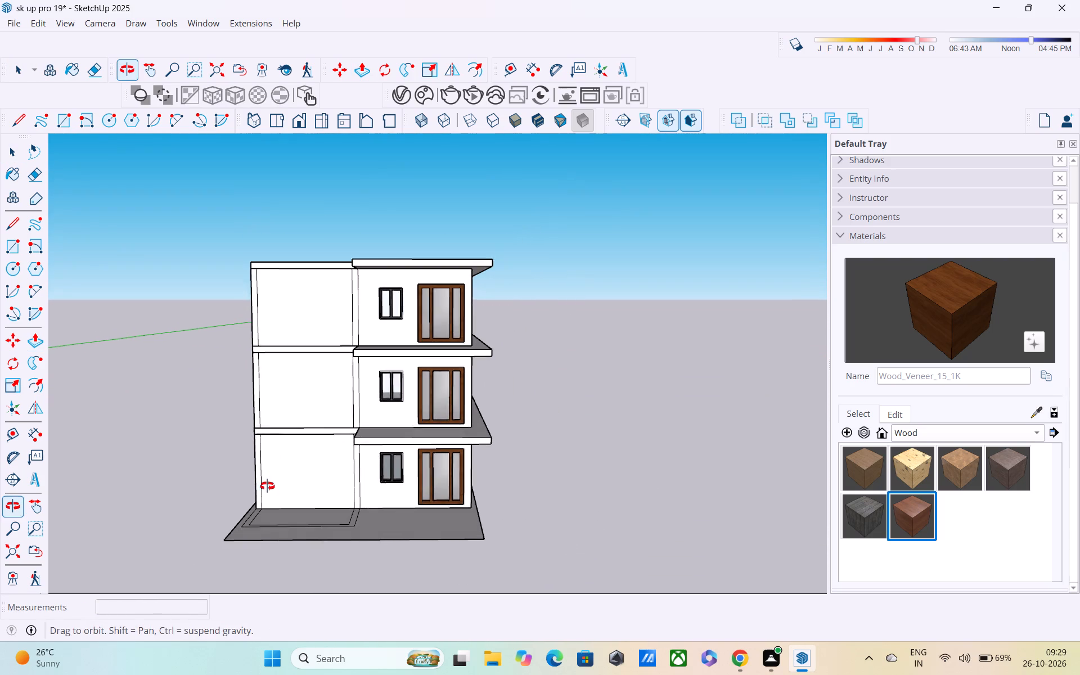
middle_drag(267, 486, 257, 508)
scroll(368, 450, up, 2)
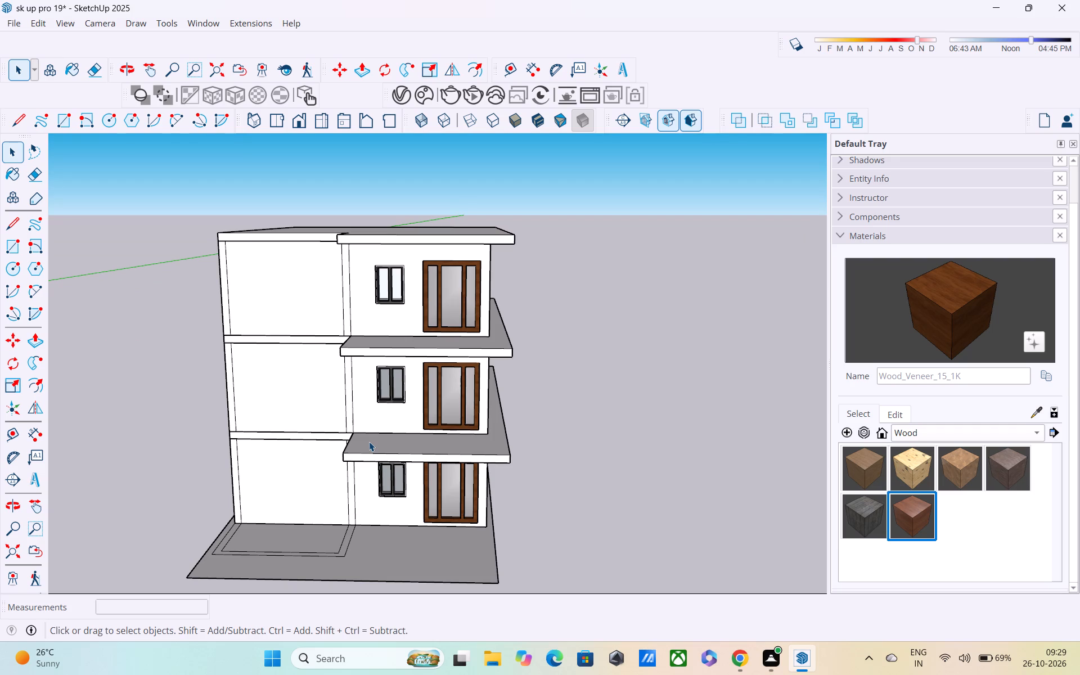
middle_drag(369, 441, 384, 385)
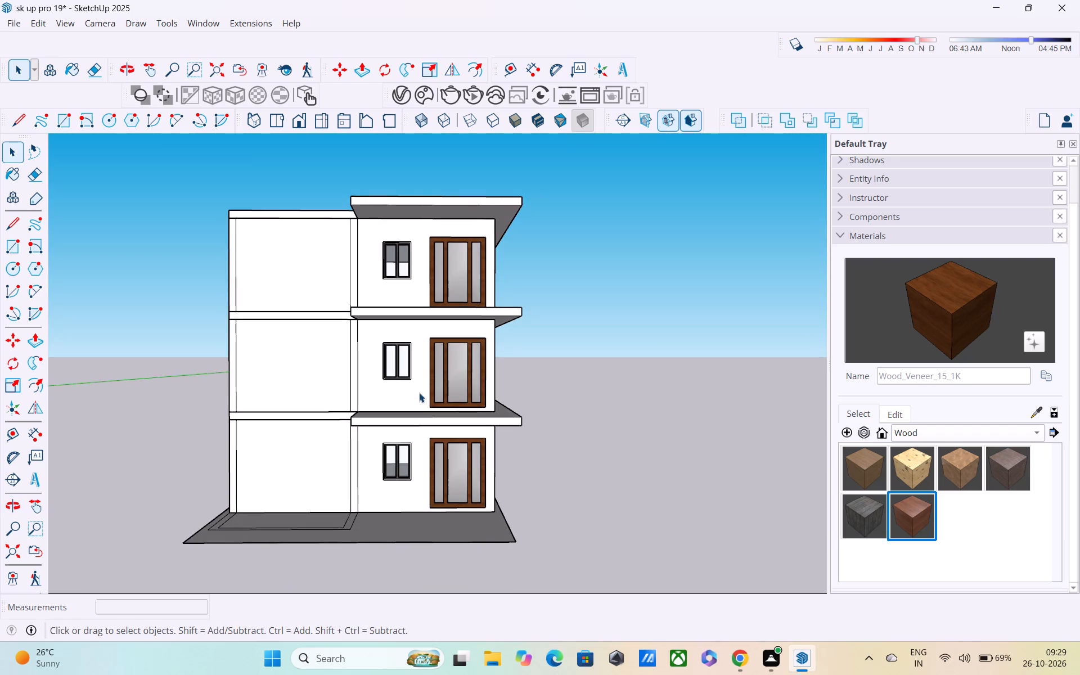
shift+middle_drag(419, 393, 416, 485)
shift+scroll(418, 448, down, 1)
middle_drag(427, 339, 399, 443)
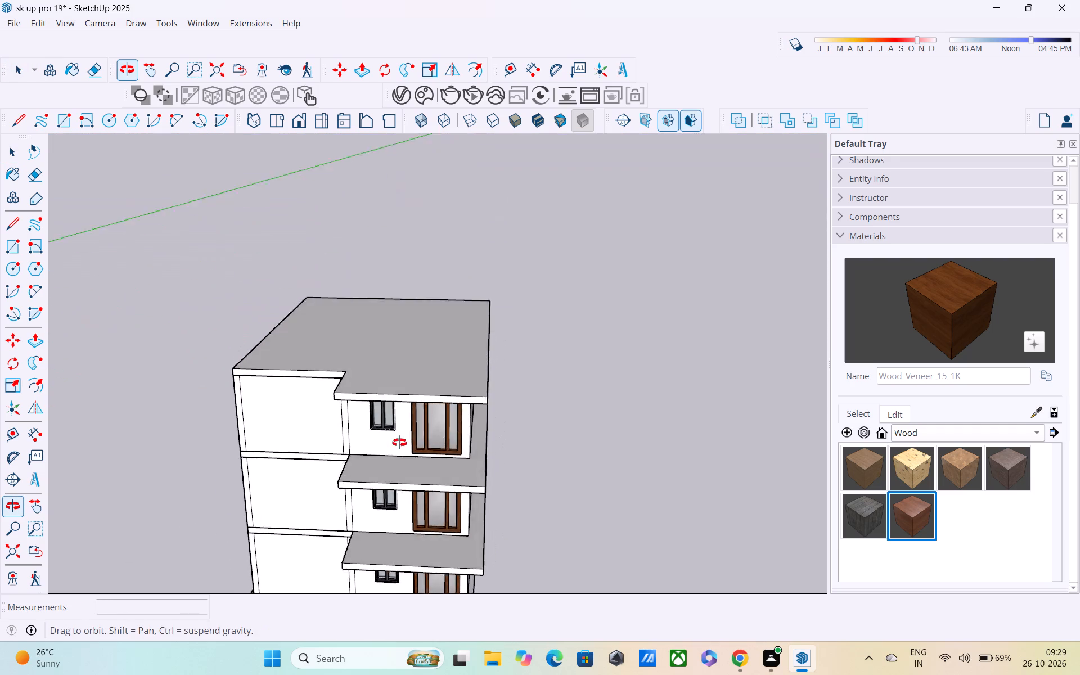
middle_drag(399, 443, 394, 494)
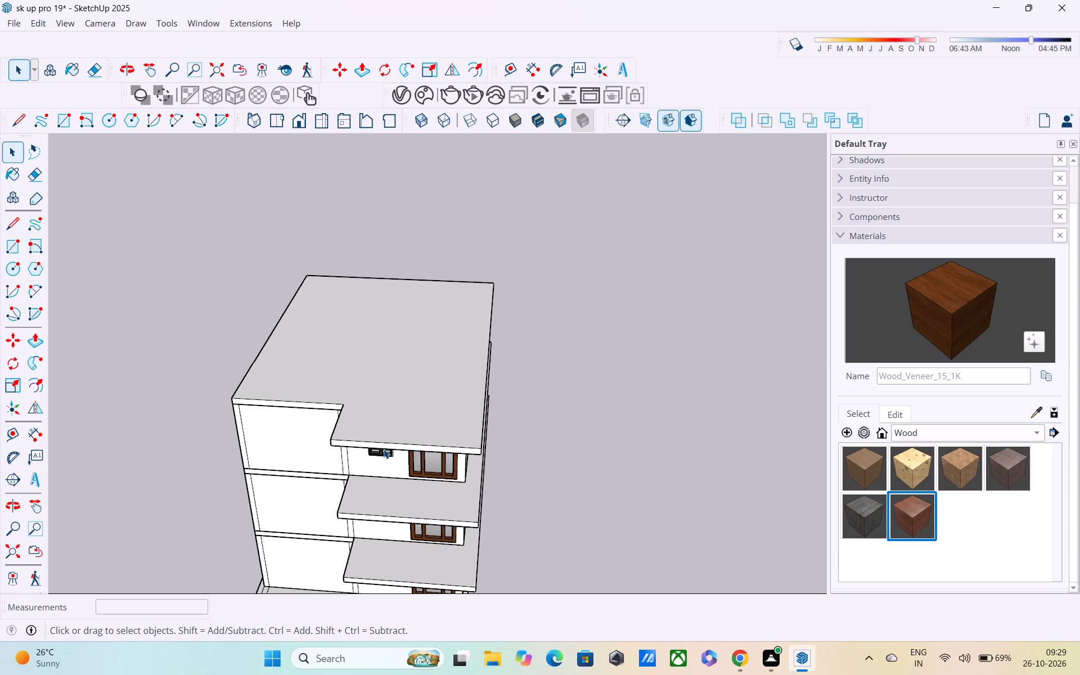
scroll(384, 446, down, 3)
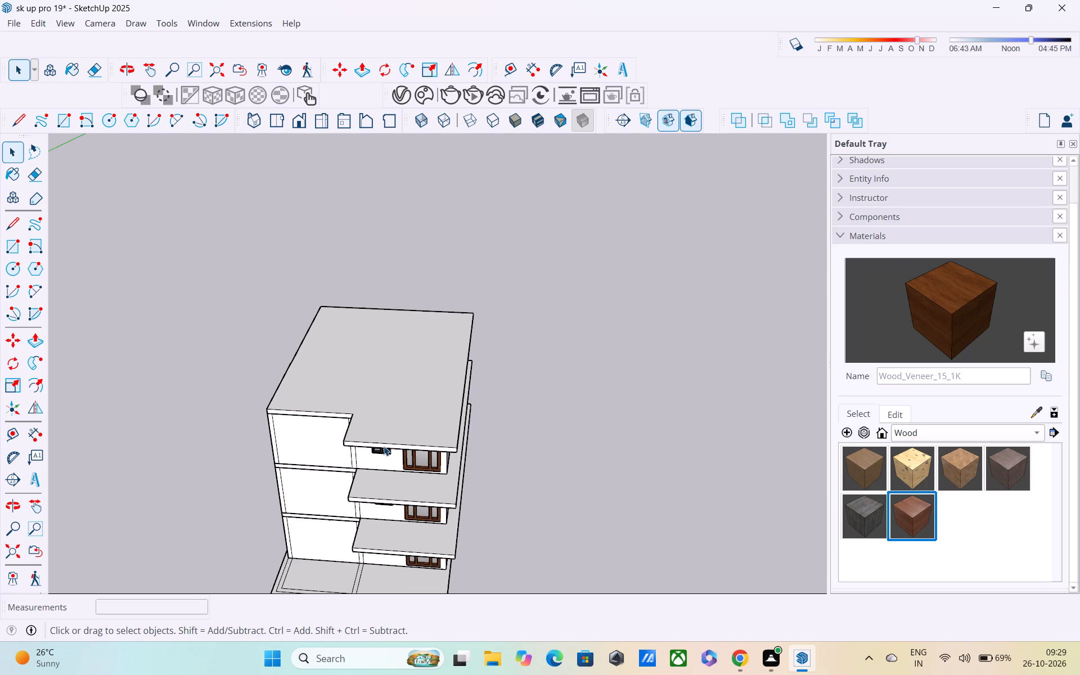
middle_drag(384, 446, 421, 343)
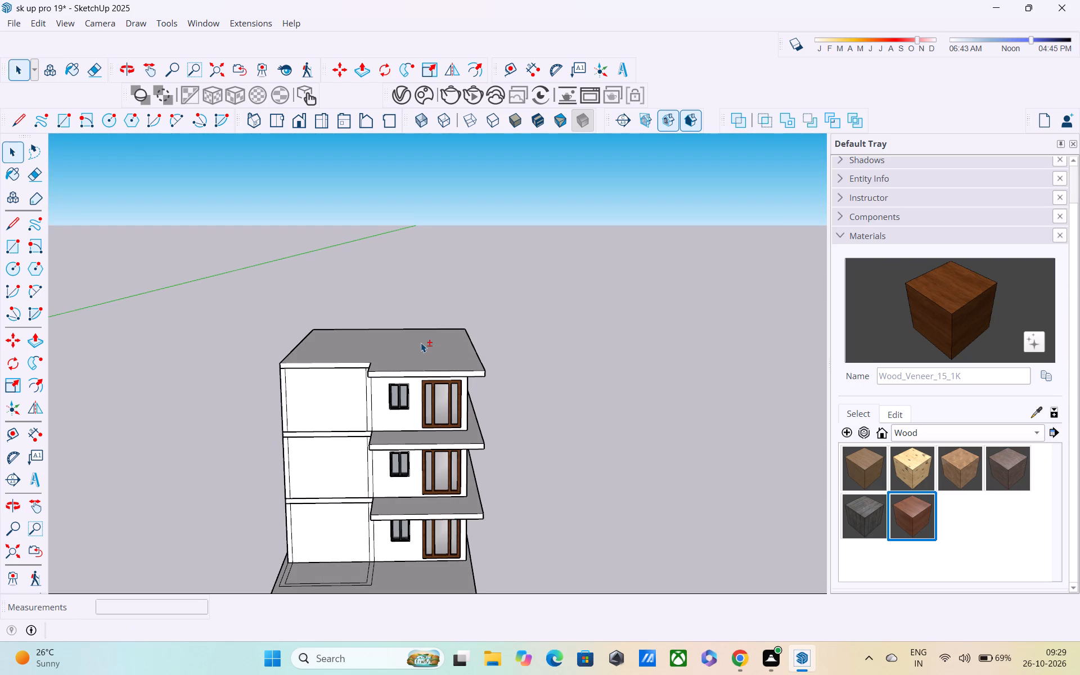
shift+middle_drag(421, 343, 443, 238)
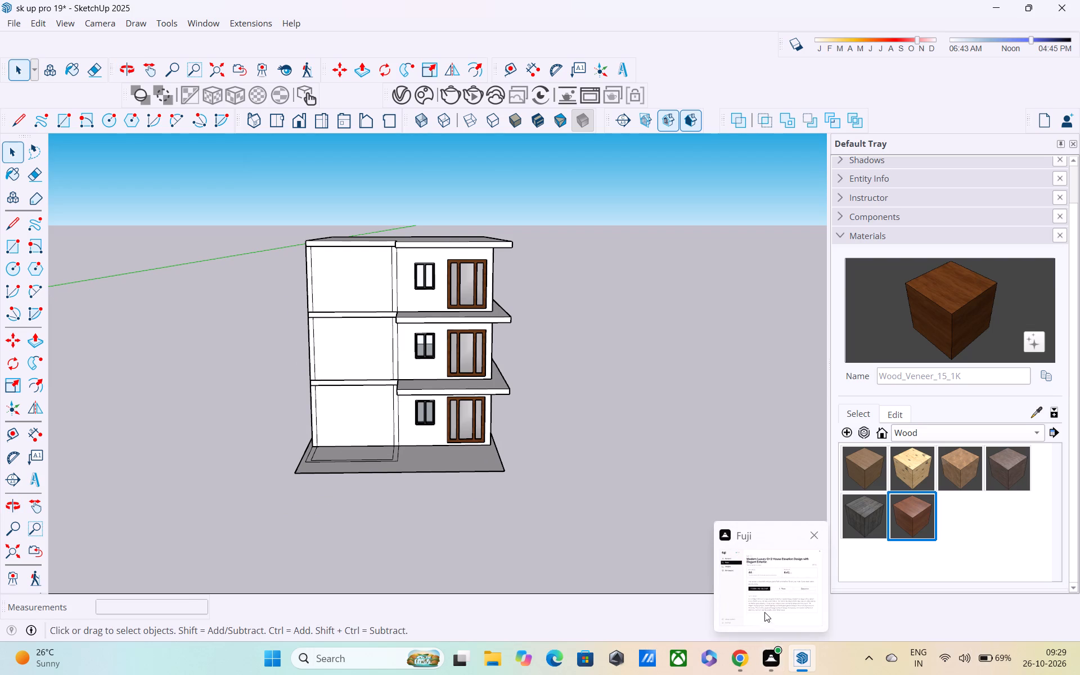
Push/Pull the thin wall outline on the ground in front of the blank front wall up 32' 6", level with the roof slab.
middle_drag(552, 458, 544, 458)
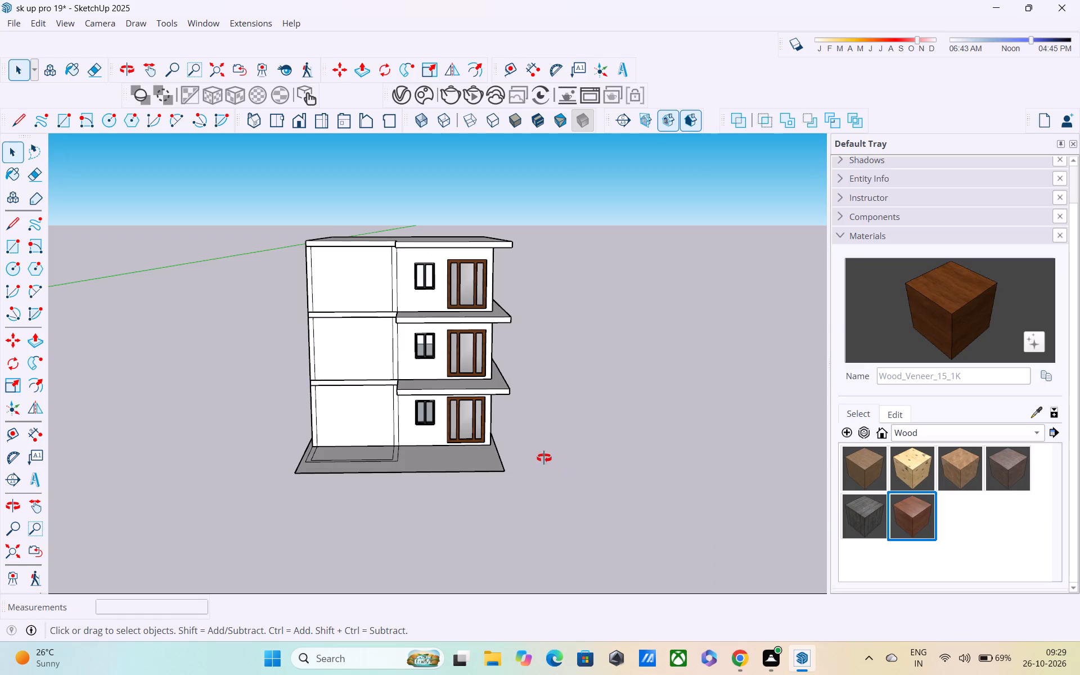
middle_drag(544, 458, 447, 463)
scroll(406, 444, up, 3)
scroll(348, 442, up, 1)
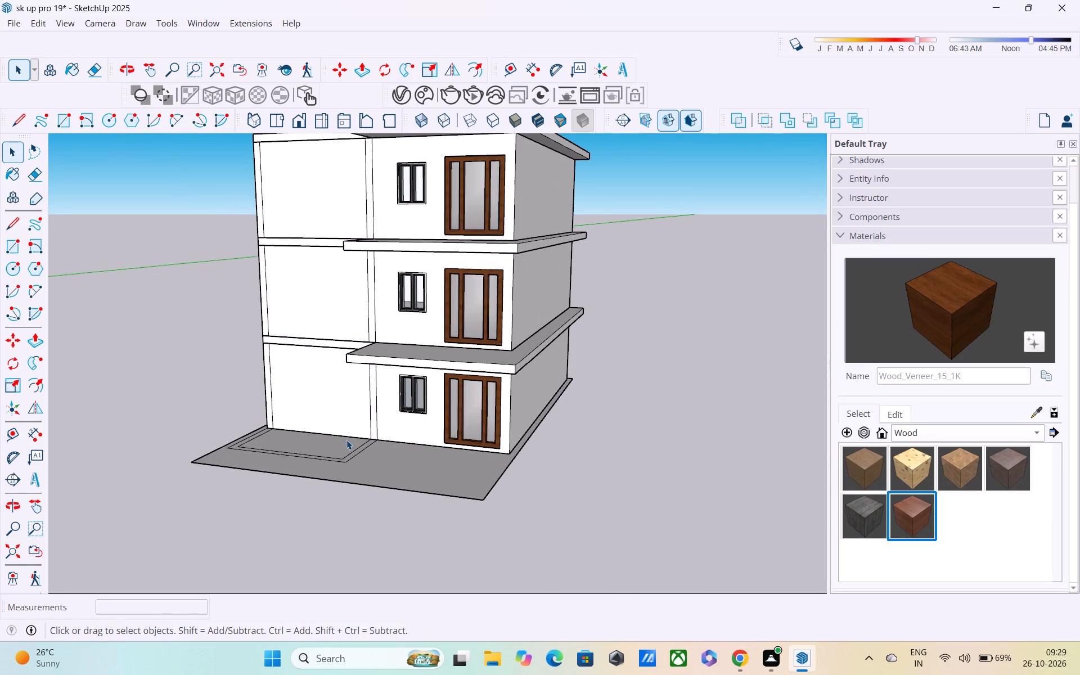
key(p)
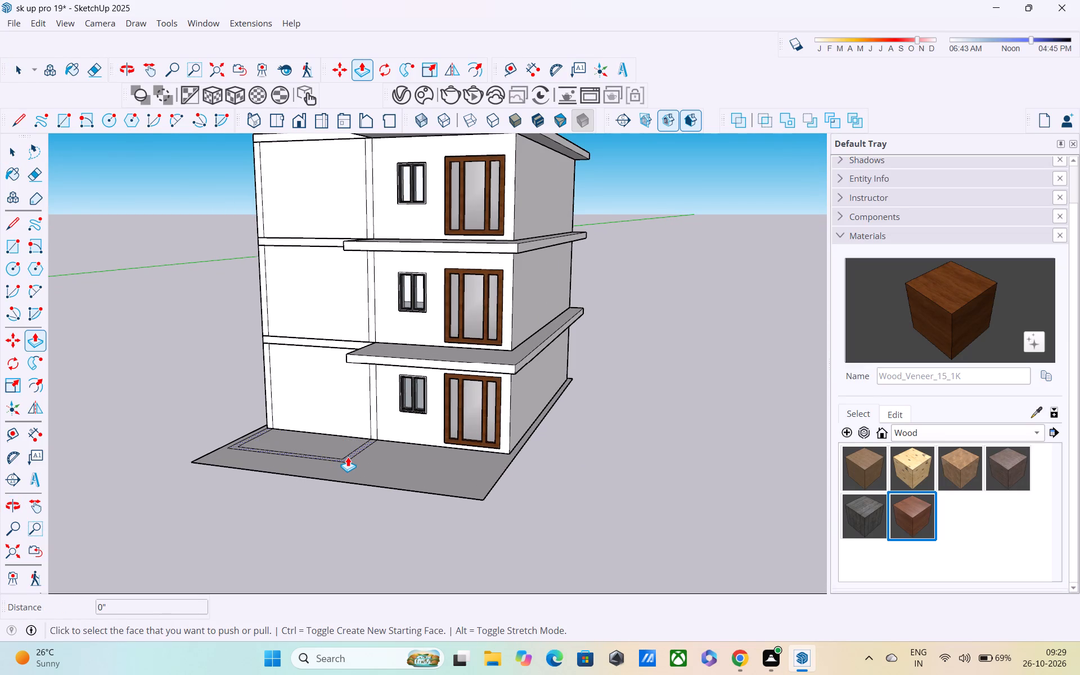
click(348, 457)
middle_drag(358, 379, 414, 409)
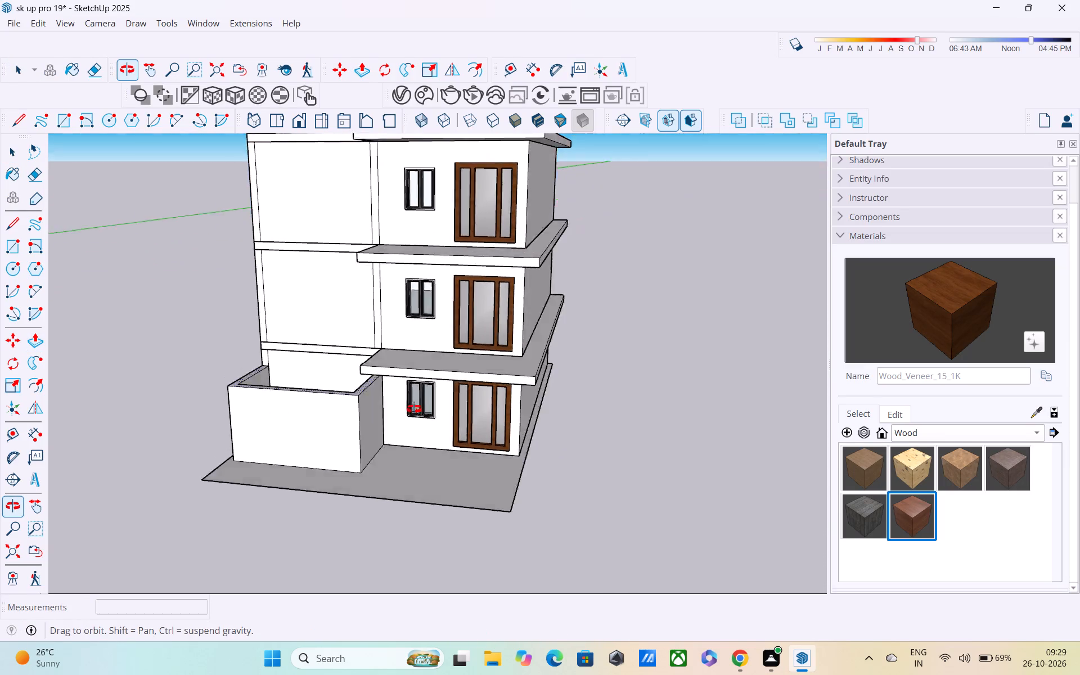
middle_drag(414, 409, 488, 431)
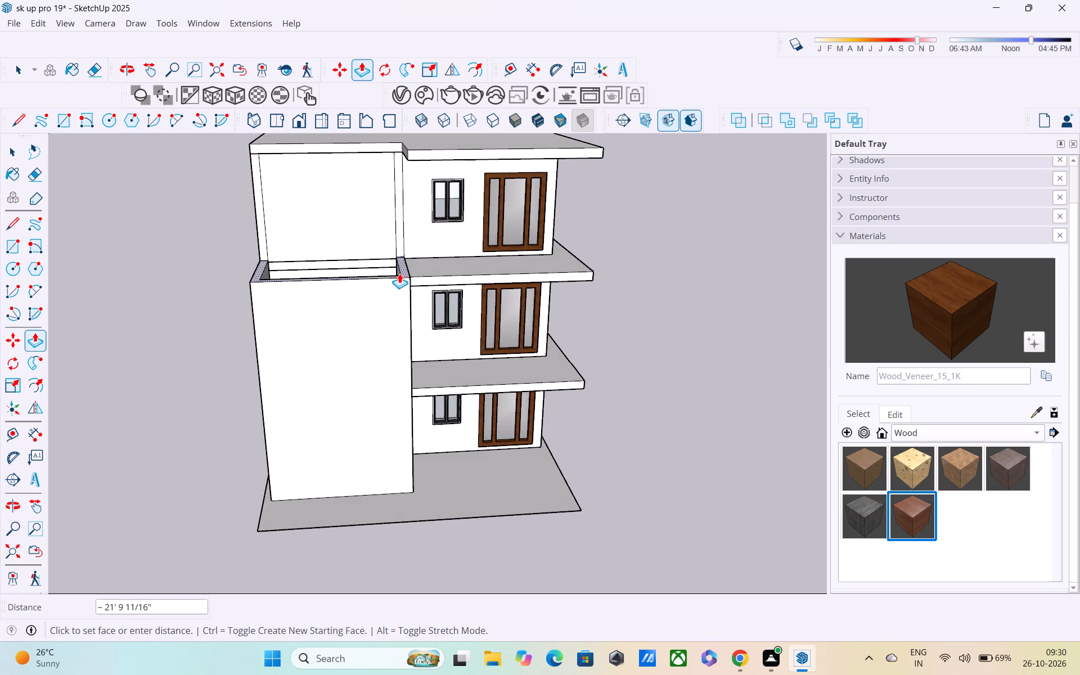
click(406, 147)
middle_drag(496, 259, 301, 257)
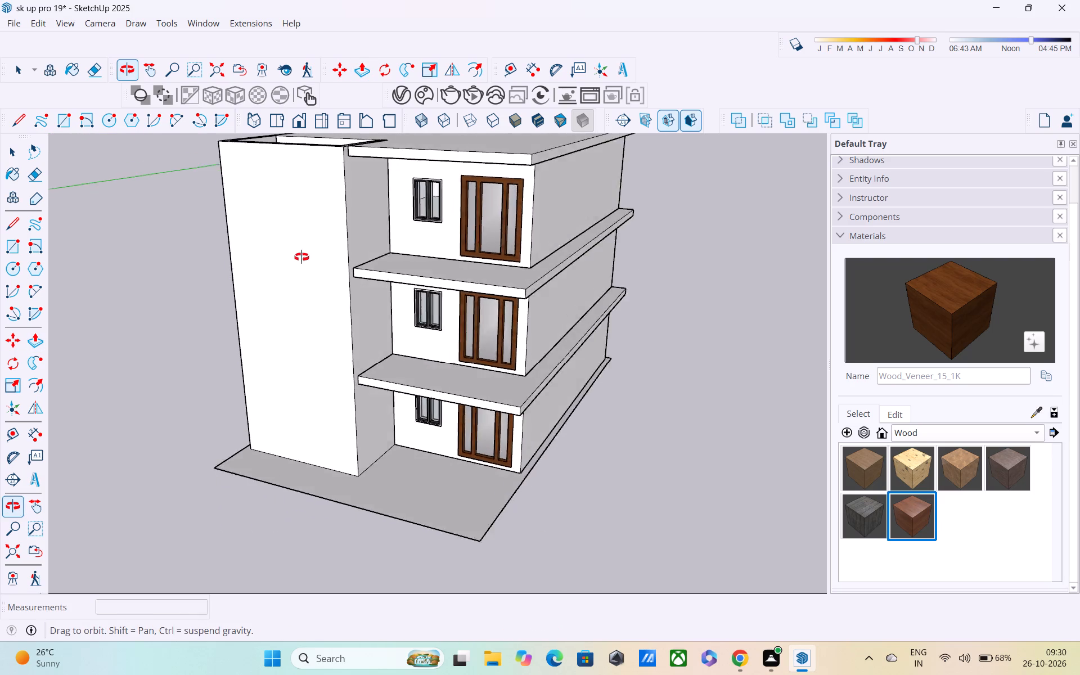
middle_drag(301, 257, 291, 256)
scroll(291, 256, down, 4)
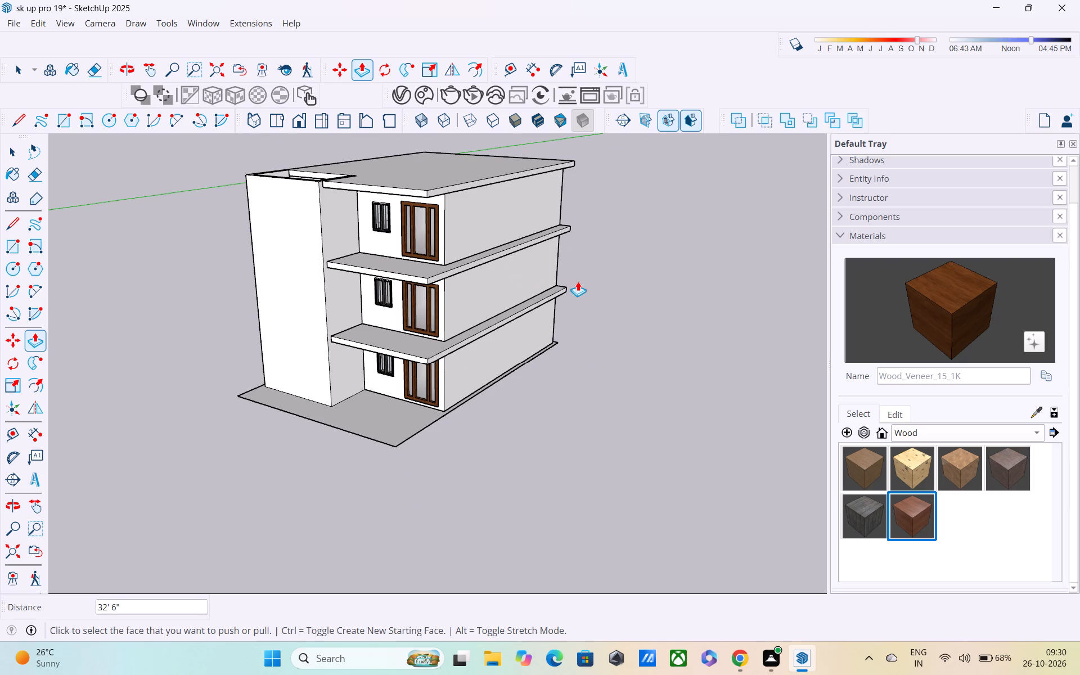
key(space)
Examine the full-height front wall enclosure and its junction with the balconies and roof slab from the front, door side and above.
middle_drag(439, 289, 290, 307)
scroll(338, 273, up, 4)
middle_drag(338, 269, 506, 242)
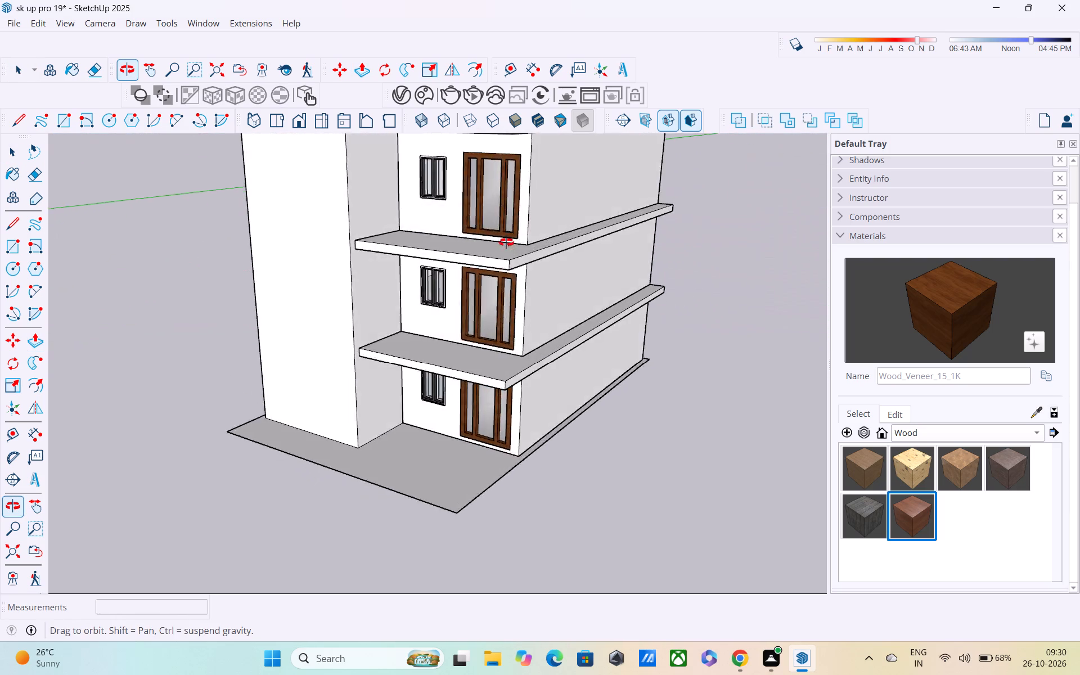
middle_drag(506, 242, 529, 237)
scroll(529, 237, down, 7)
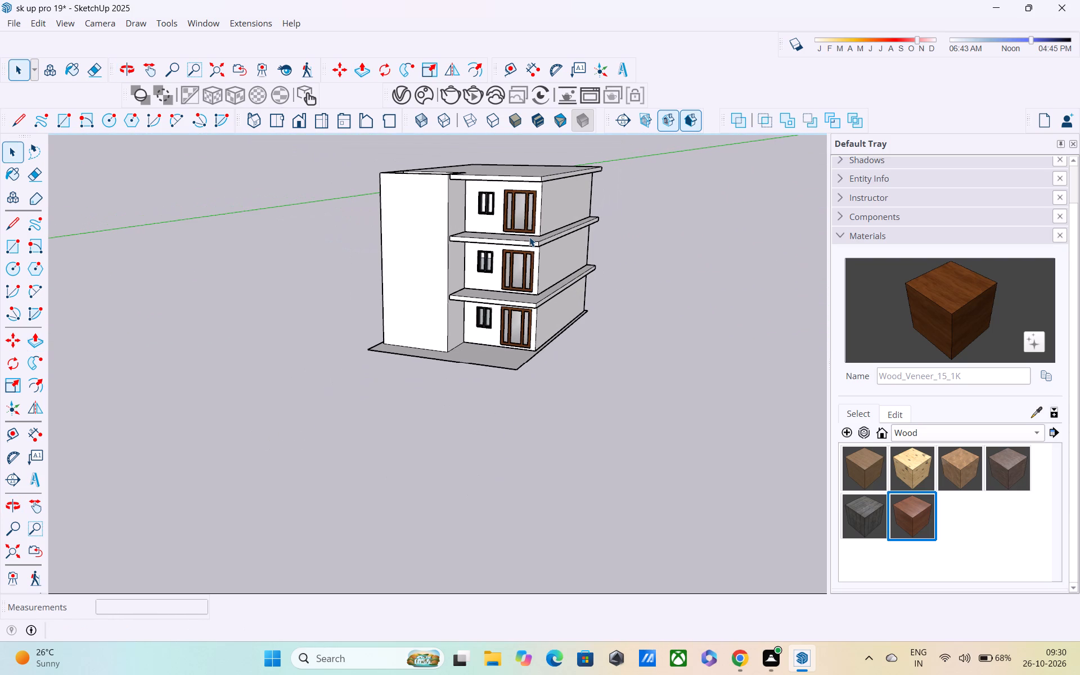
middle_drag(557, 265, 625, 285)
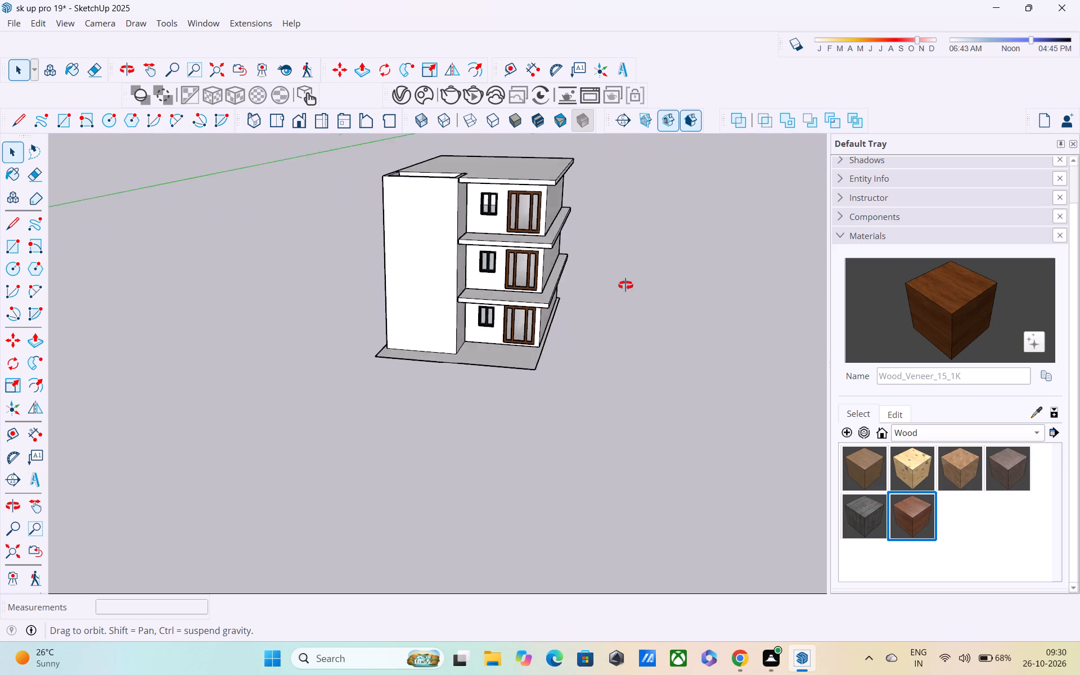
middle_drag(625, 285, 653, 285)
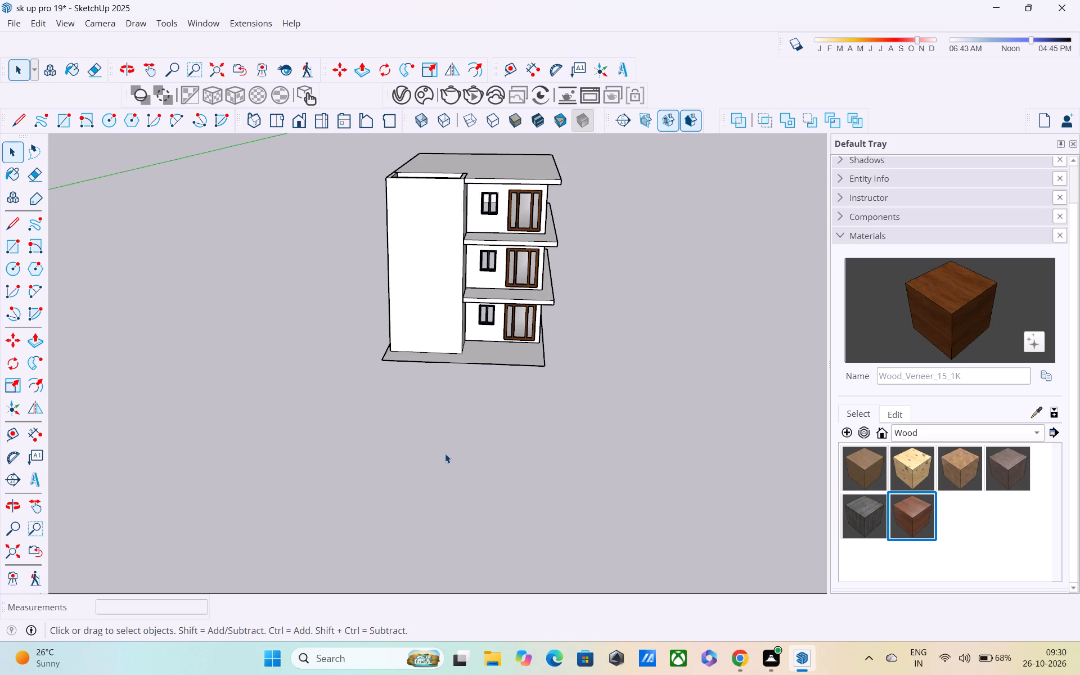
scroll(445, 453, down, 2)
middle_drag(442, 439, 435, 370)
scroll(440, 318, up, 7)
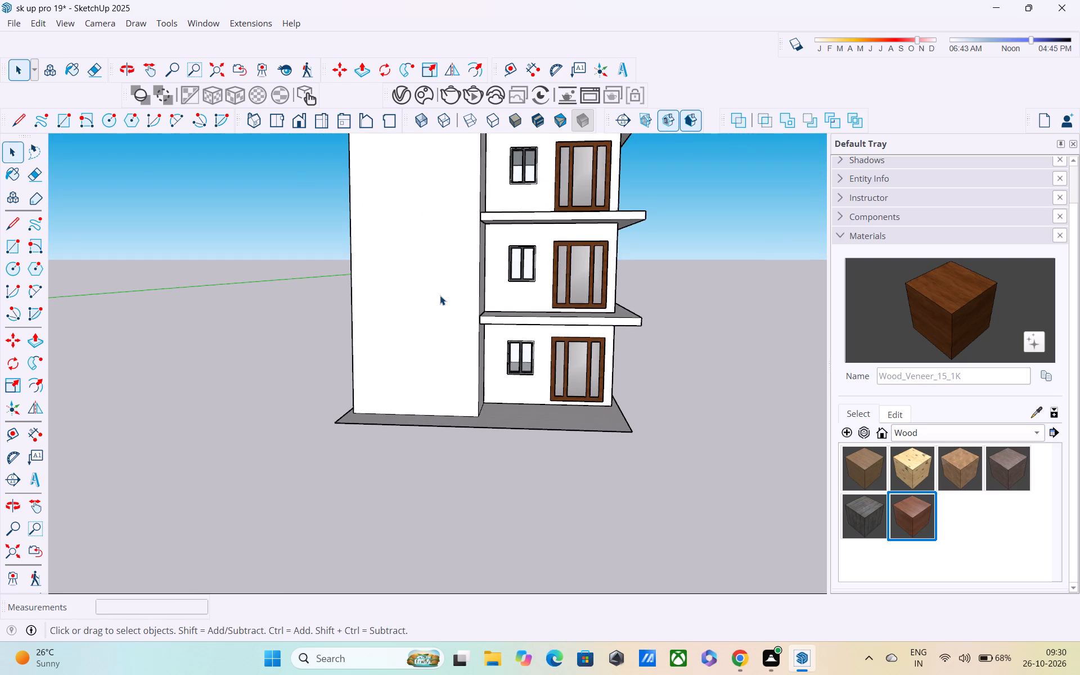
middle_drag(440, 295, 292, 405)
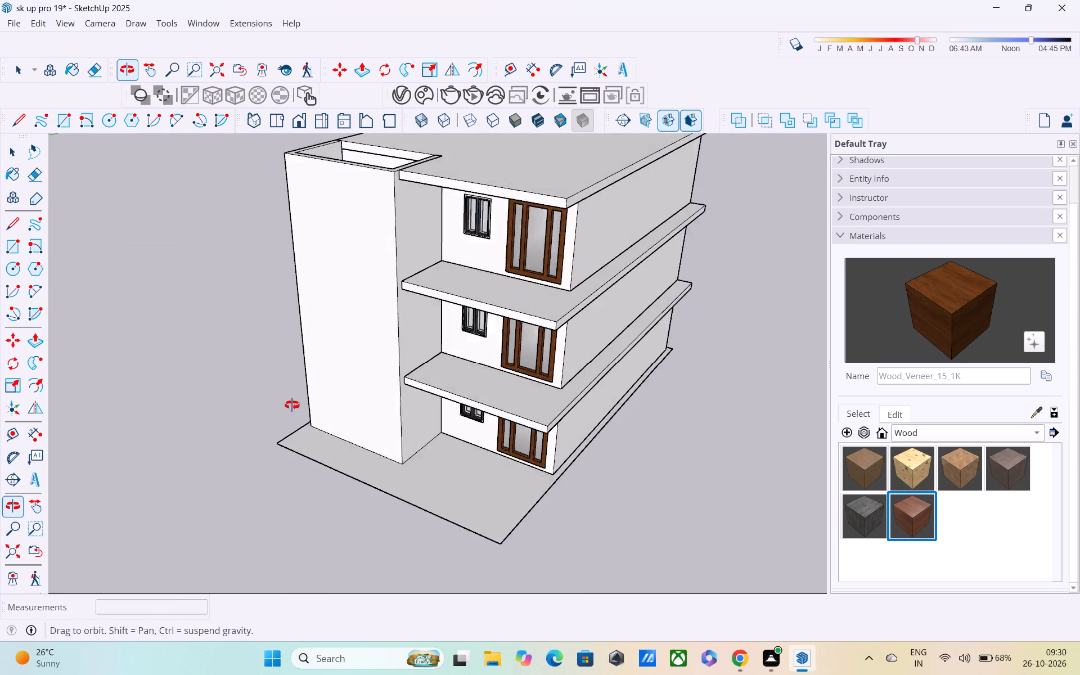
middle_drag(292, 405, 271, 416)
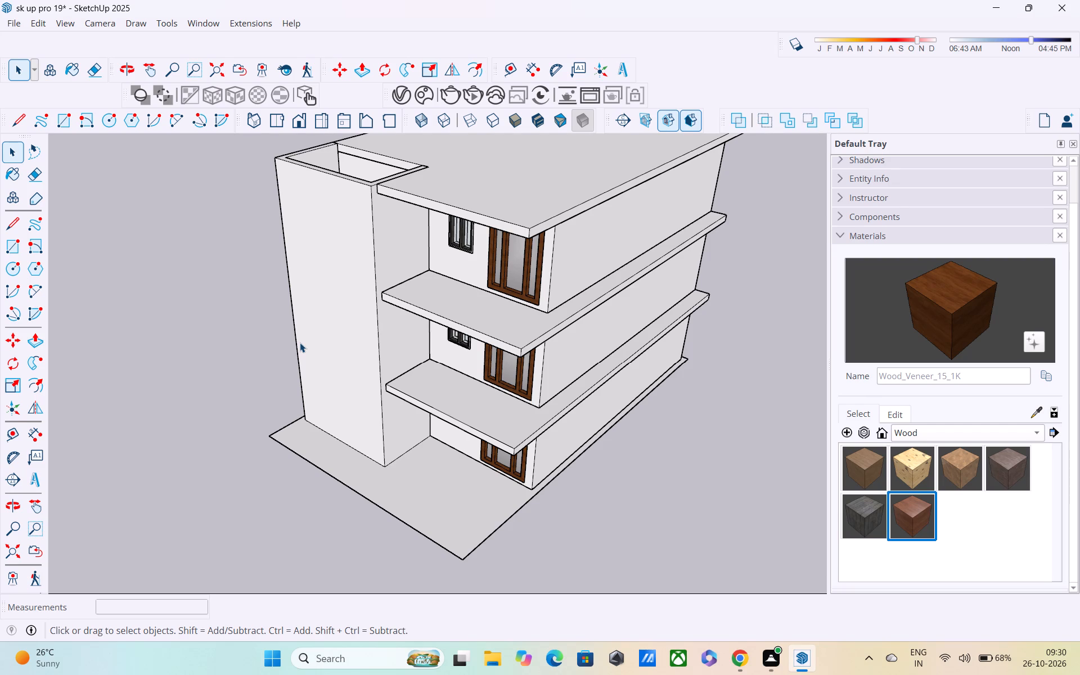
middle_drag(300, 341, 487, 265)
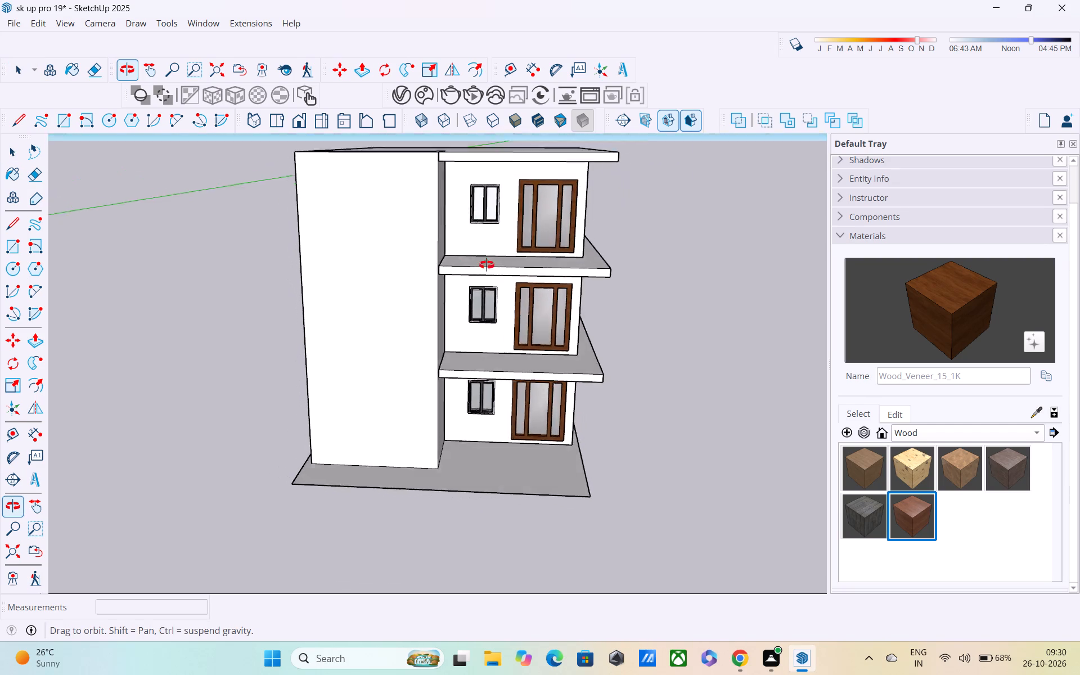
middle_drag(487, 265, 501, 256)
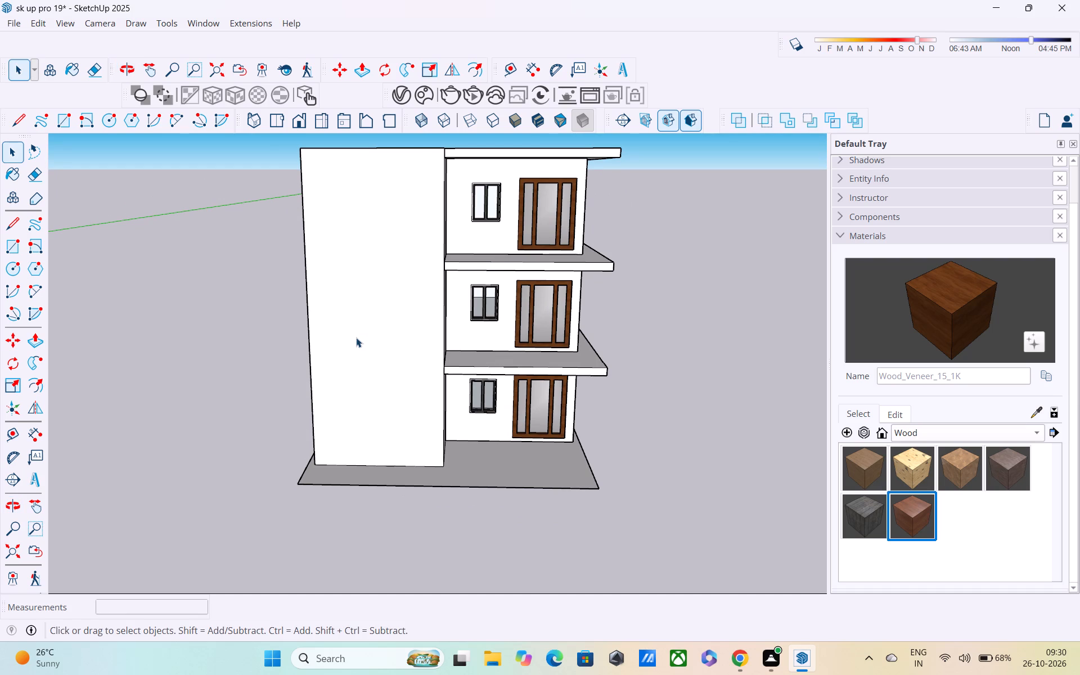
shift+middle_drag(355, 327, 358, 444)
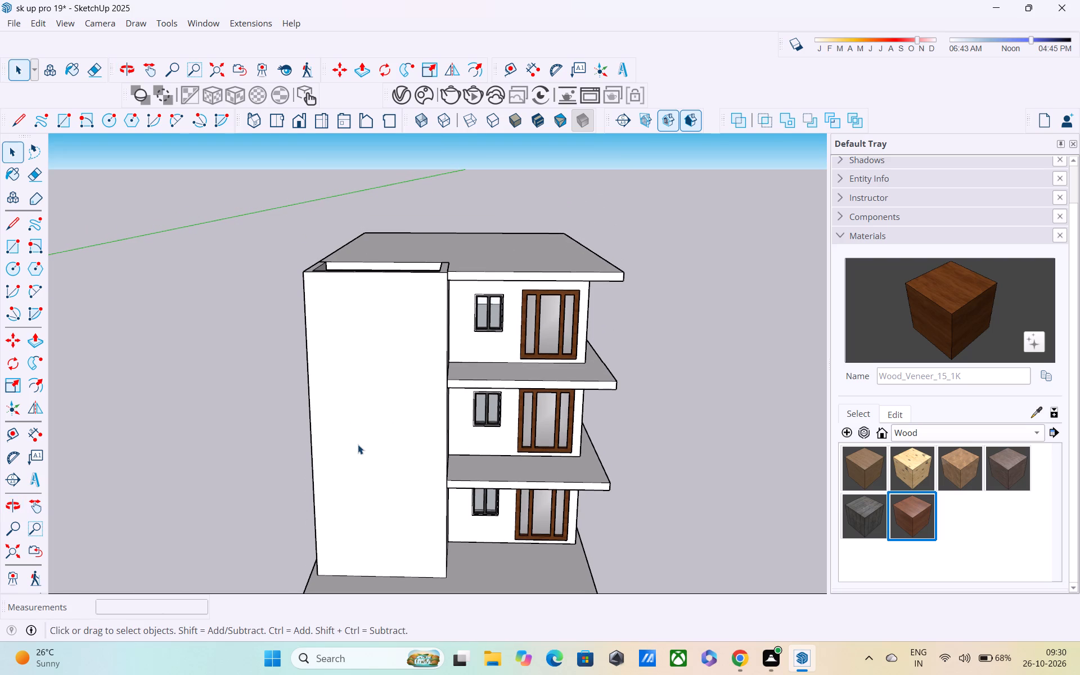
middle_drag(362, 423, 122, 508)
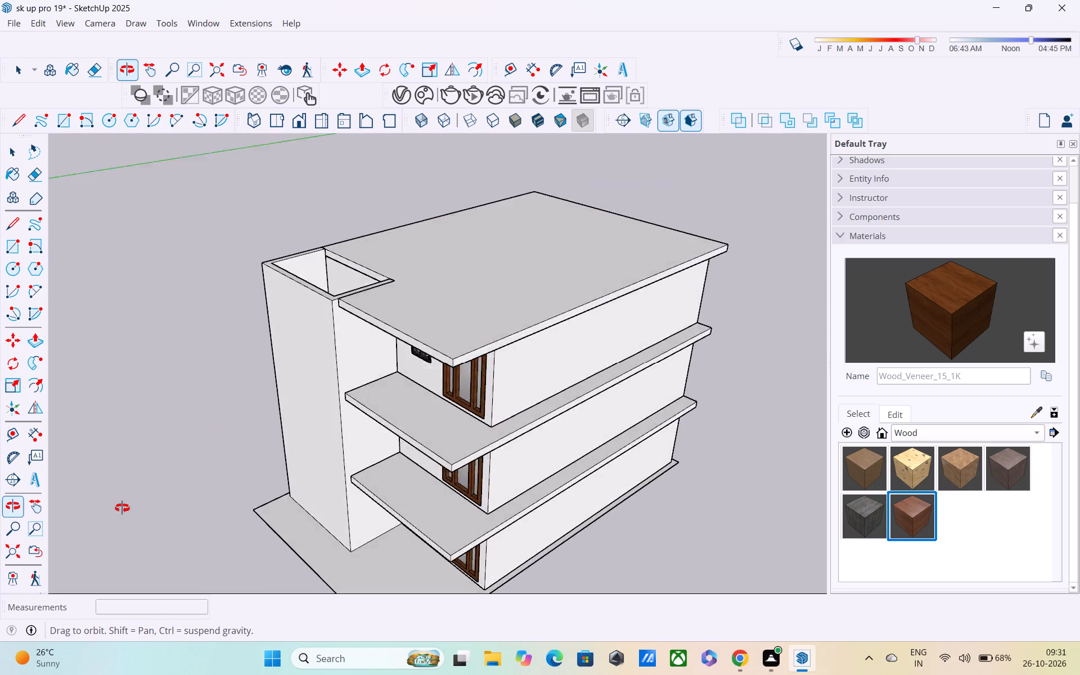
middle_drag(122, 508, 248, 532)
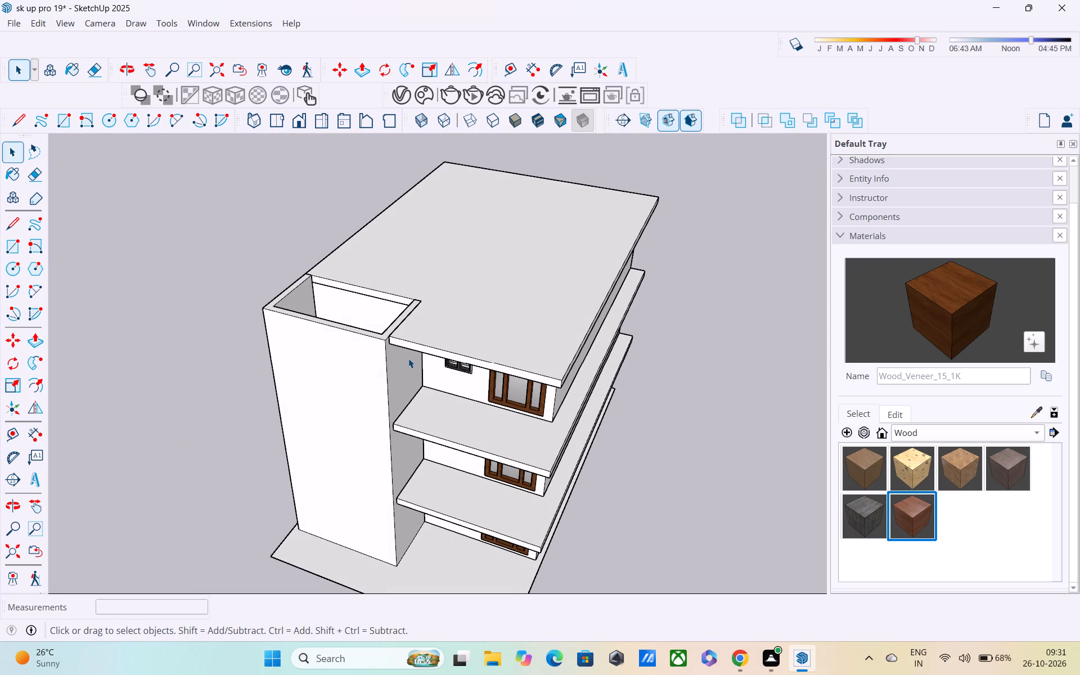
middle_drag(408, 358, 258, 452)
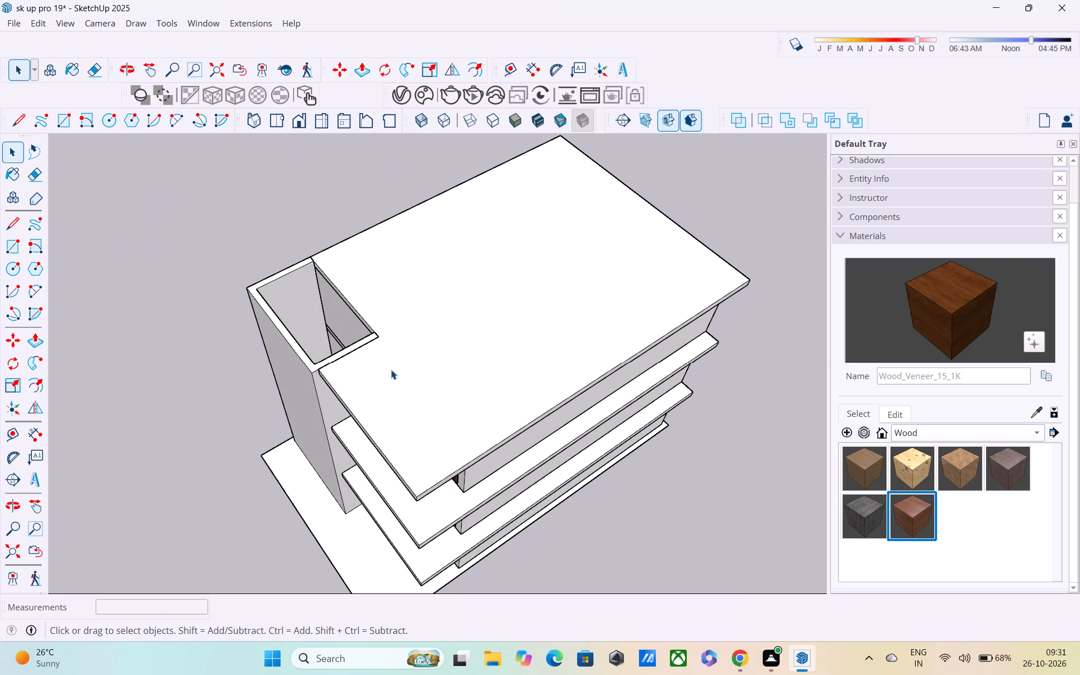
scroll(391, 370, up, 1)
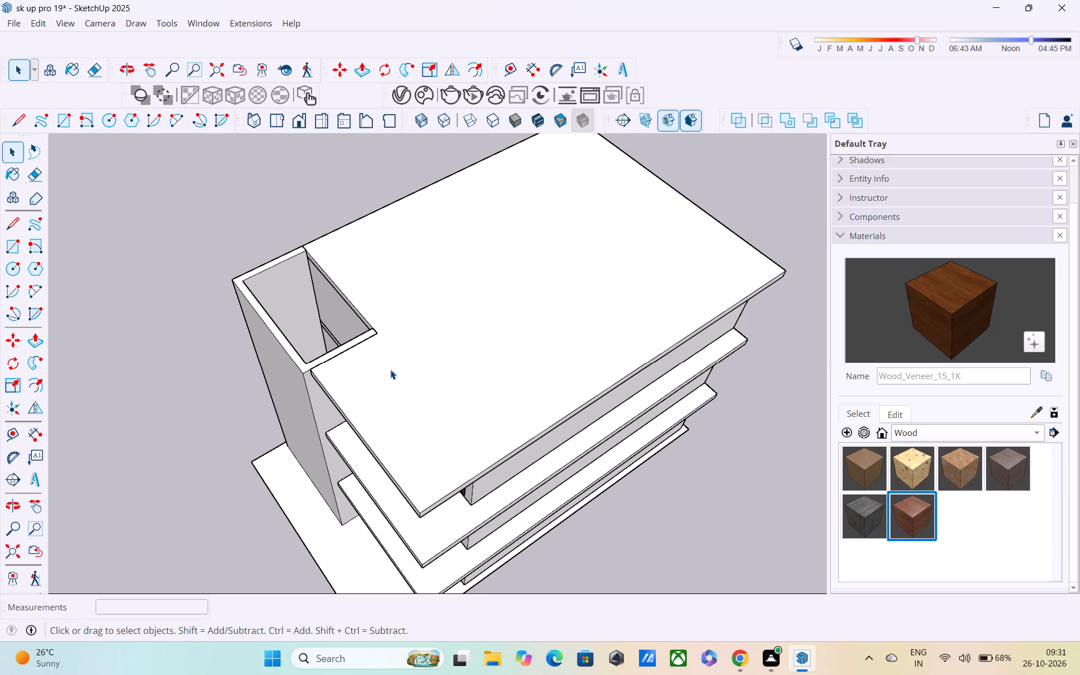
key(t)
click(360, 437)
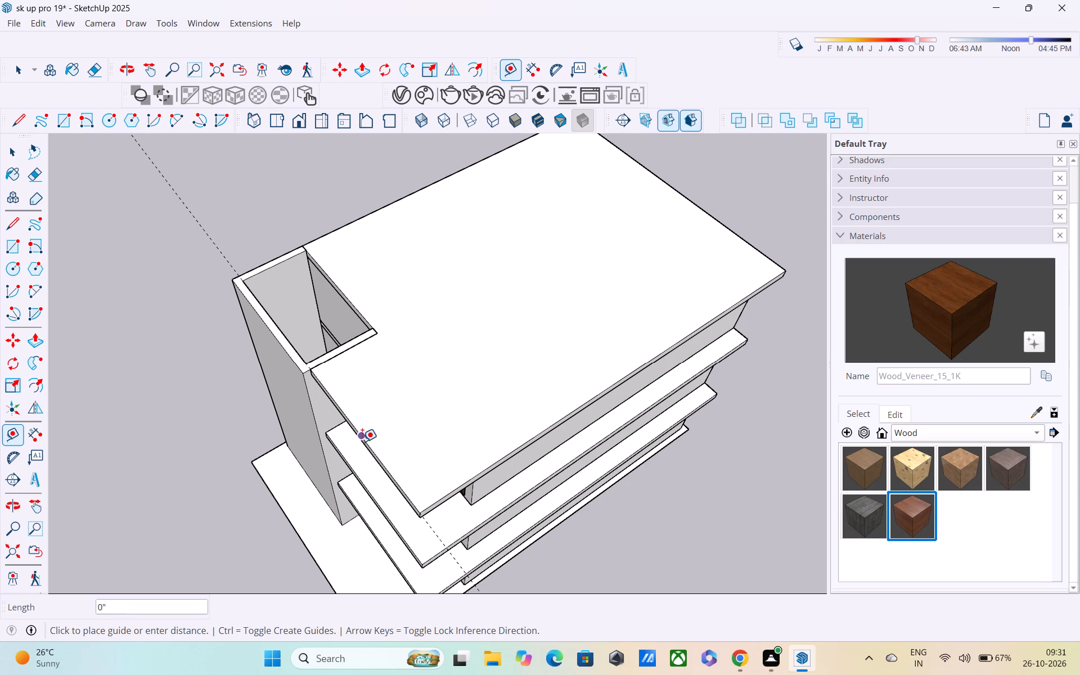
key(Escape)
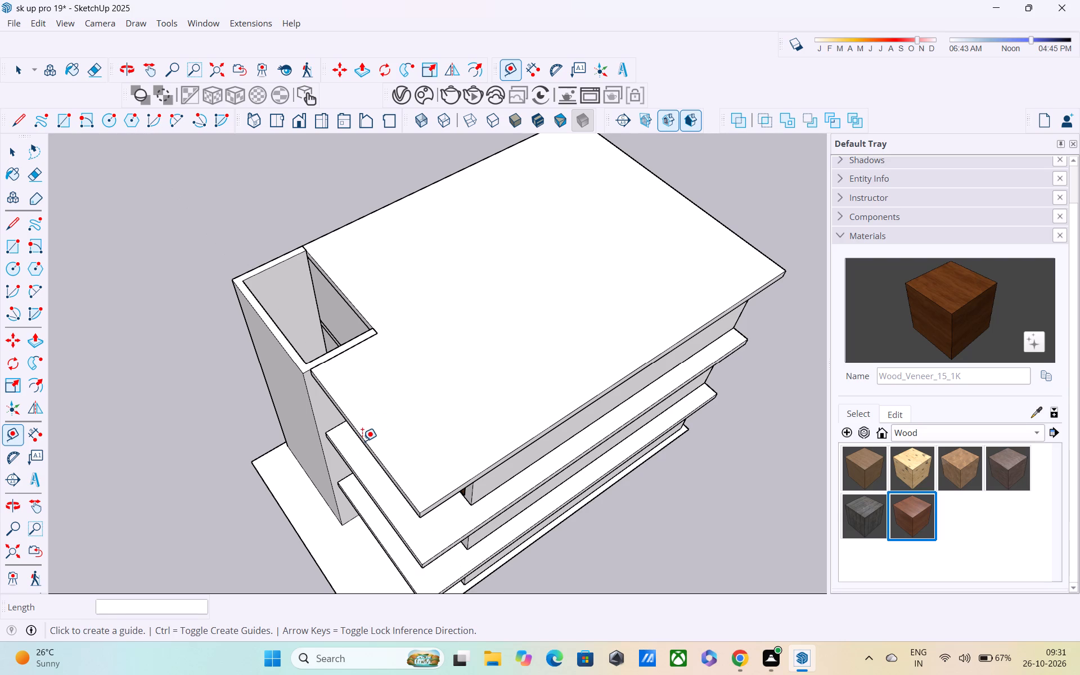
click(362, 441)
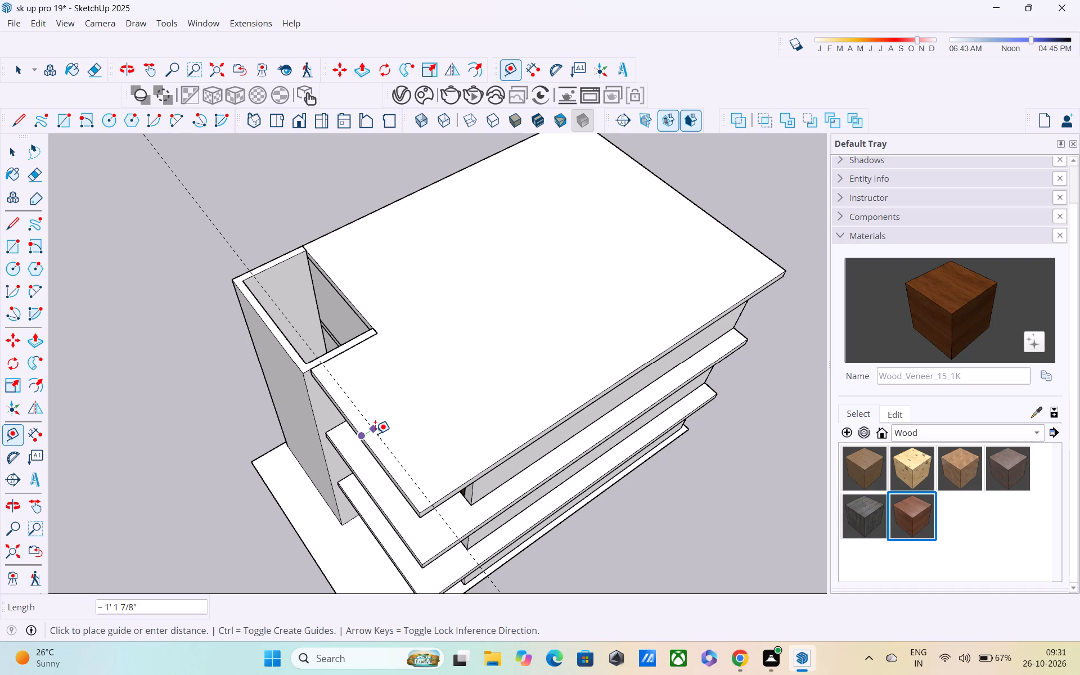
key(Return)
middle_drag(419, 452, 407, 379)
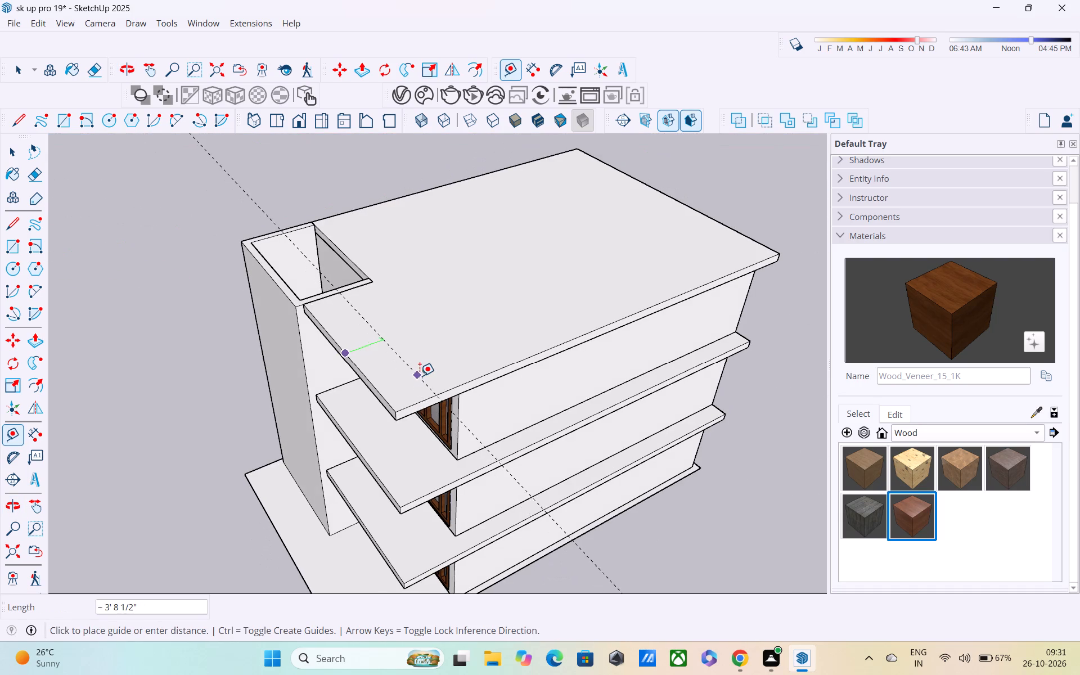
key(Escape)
Examine the three-storey front elevation and its slab projections from the side, straight ahead and below.
middle_drag(394, 376, 362, 361)
scroll(362, 361, down, 3)
middle_drag(362, 361, 476, 325)
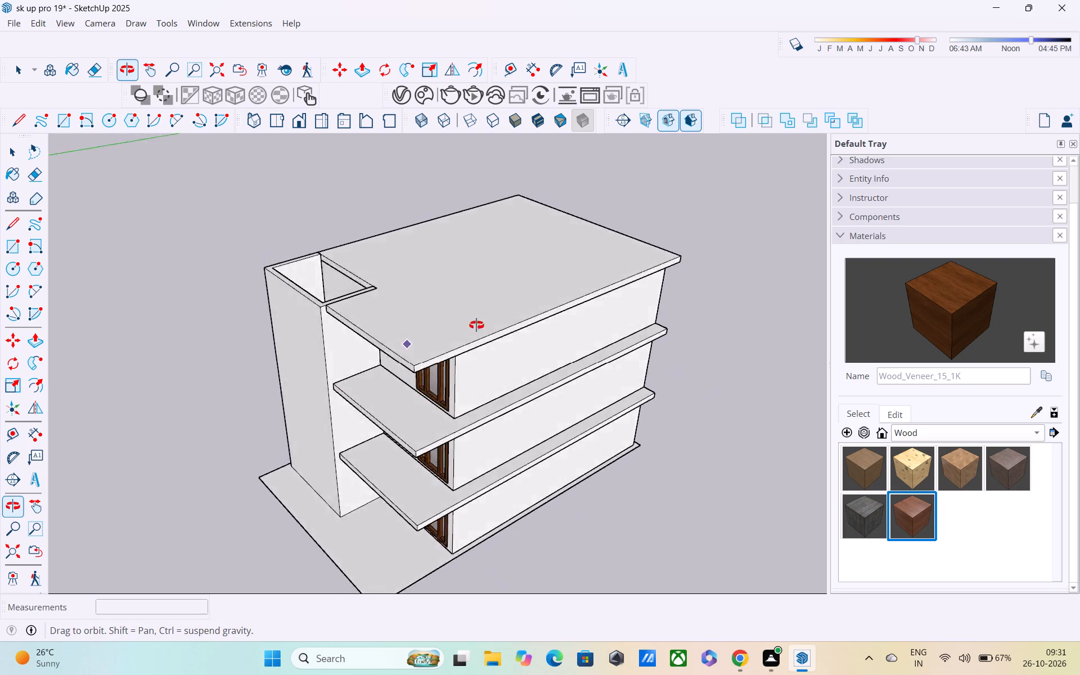
middle_drag(476, 325, 658, 240)
scroll(504, 370, up, 3)
middle_drag(485, 367, 430, 330)
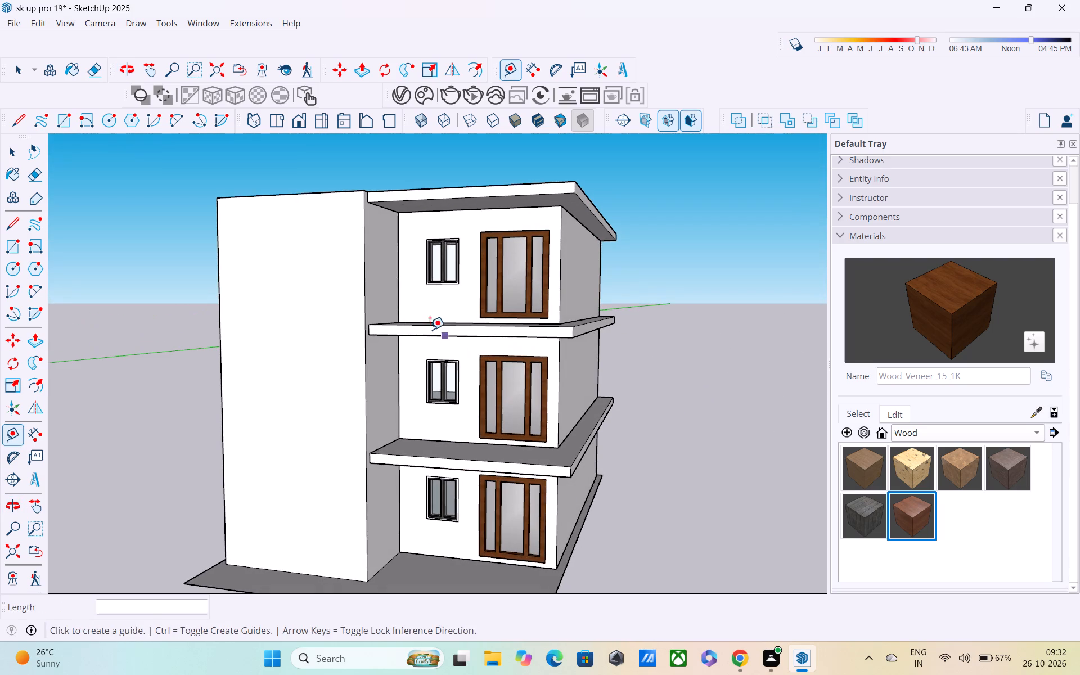
key(space)
middle_drag(529, 352, 529, 308)
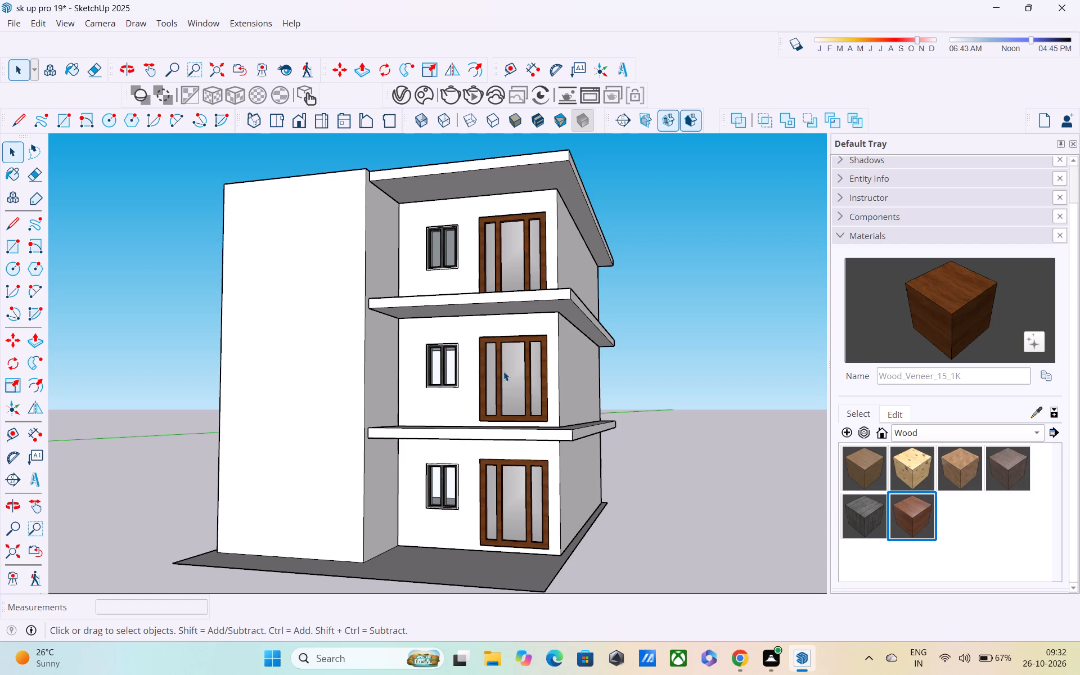
scroll(497, 341, up, 2)
middle_drag(497, 330, 468, 339)
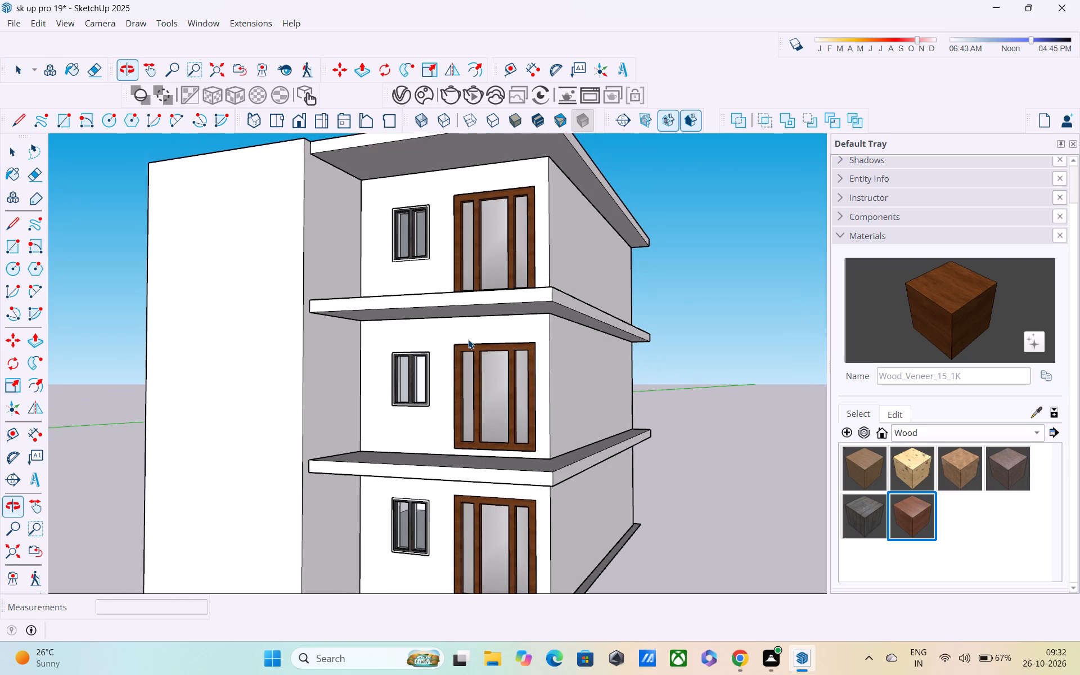
scroll(578, 290, up, 2)
Push/Pull the roof slab's long edge face on the door side outward 0.5'.
middle_drag(573, 309, 622, 374)
scroll(622, 374, down, 1)
middle_drag(622, 374, 522, 377)
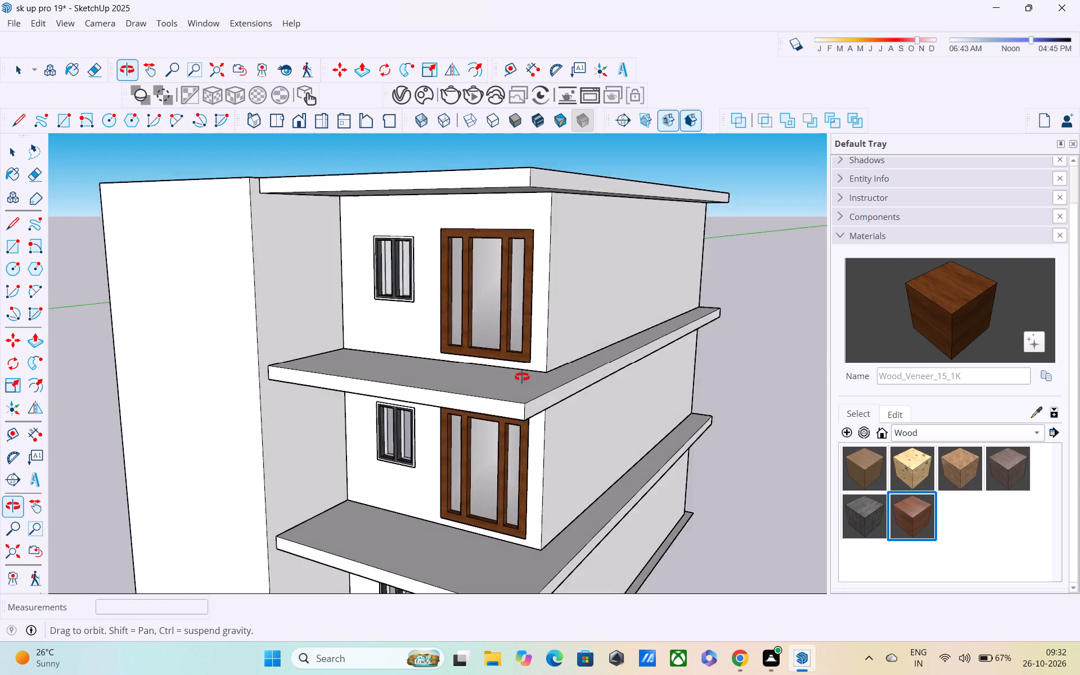
middle_drag(522, 377, 395, 390)
double_click(443, 197)
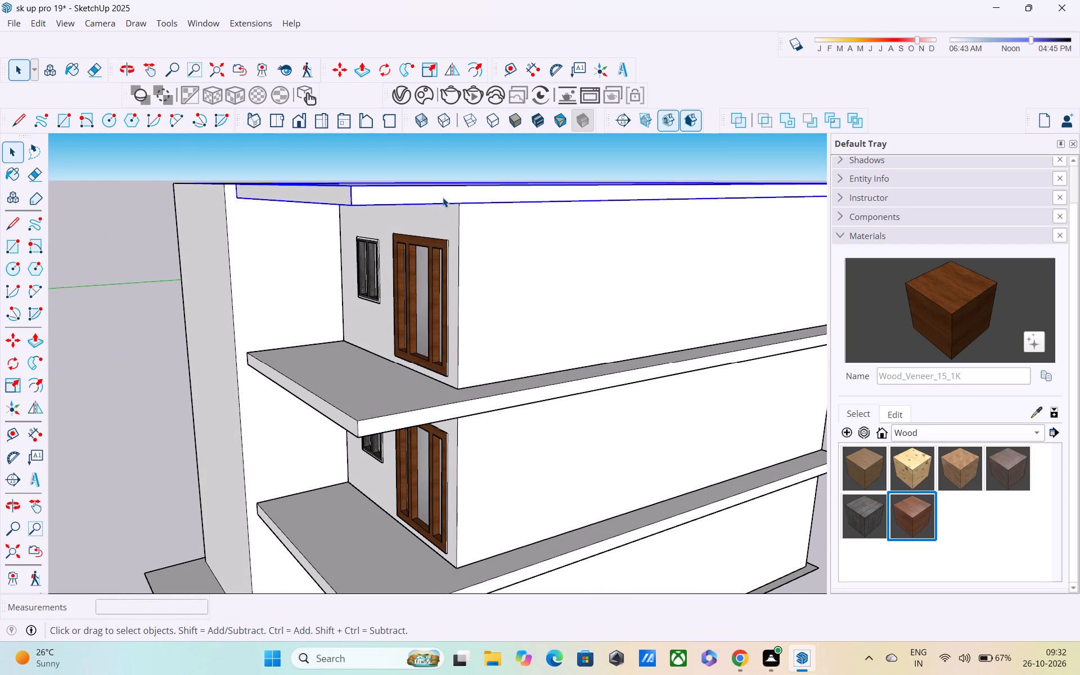
key(p)
click(437, 192)
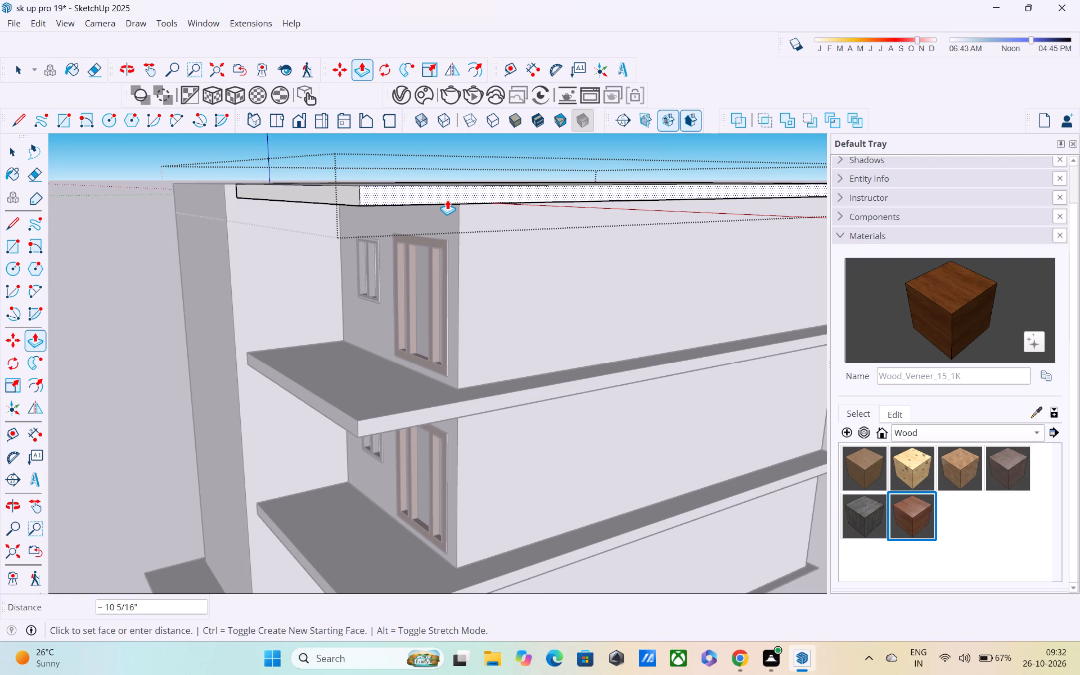
text(05)
key(BackSpace)
text(.5')
key(Return)
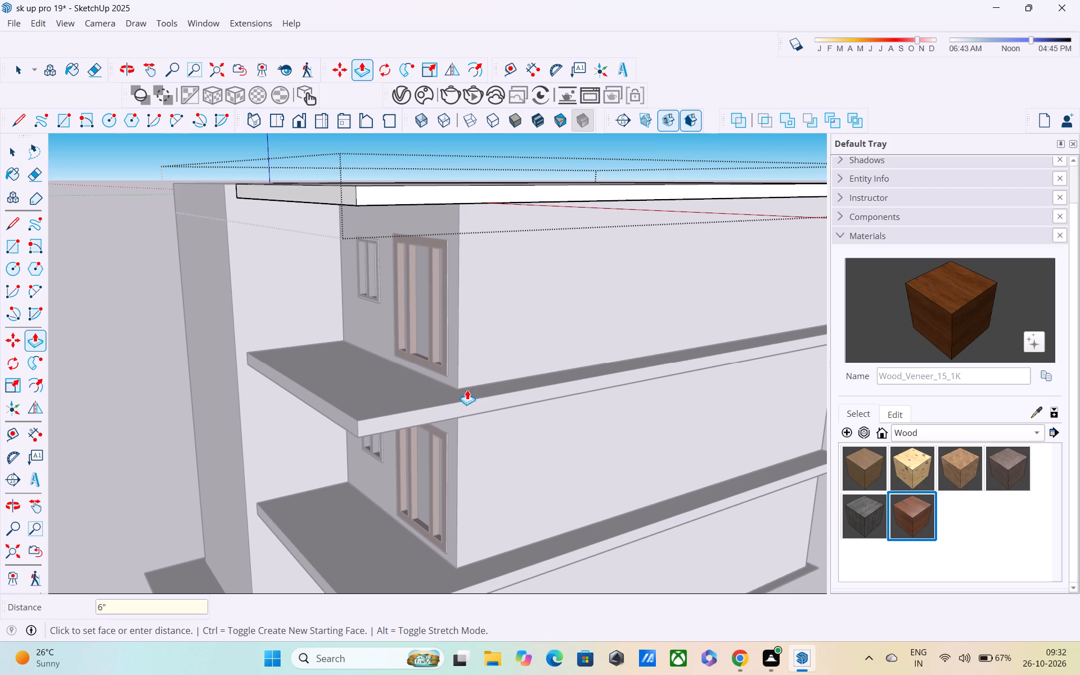
scroll(452, 411, down, 2)
key(space)
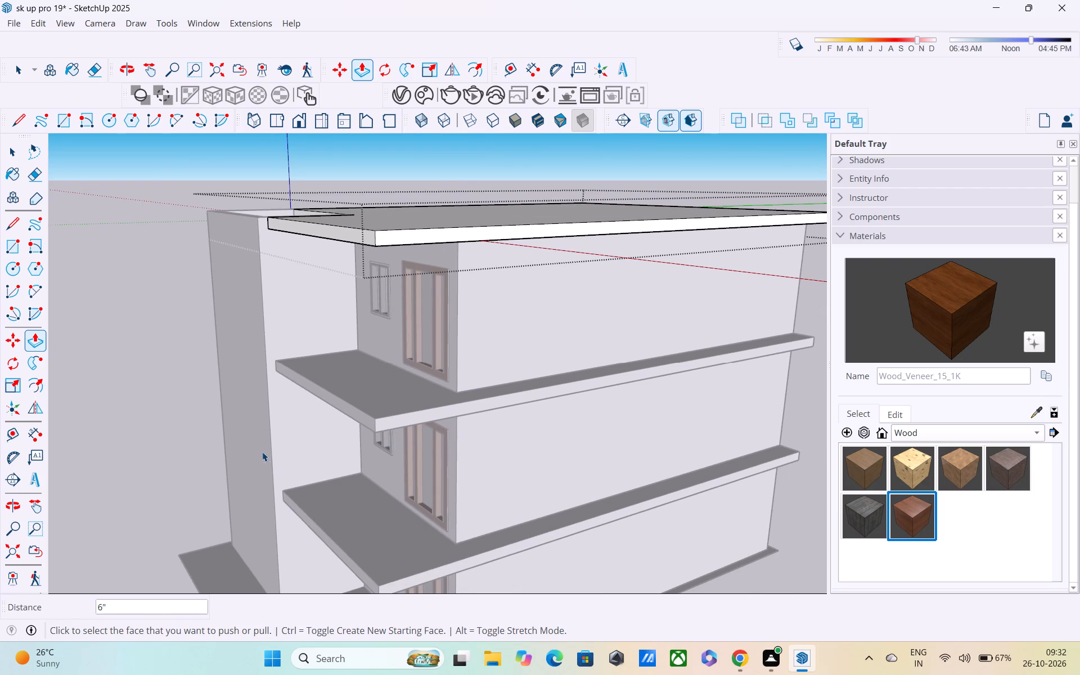
click(208, 427)
Push/Pull the door-side edge face of the top storey's balcony slab outward 6", flush with the roof slab's edge.
double_click(420, 418)
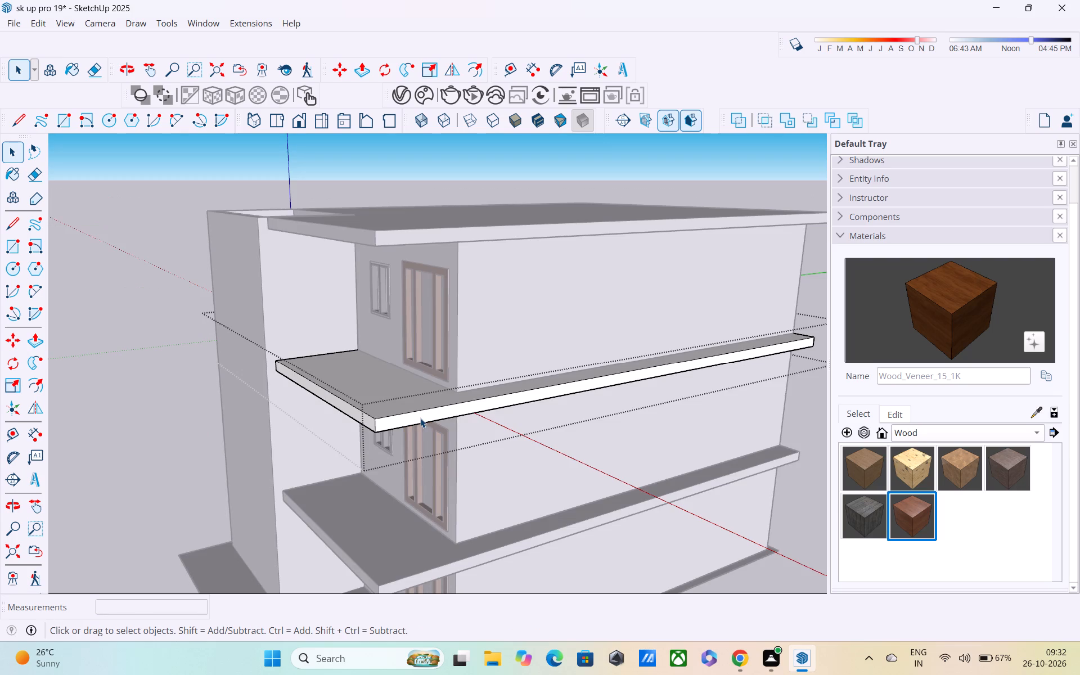
key(p)
click(417, 416)
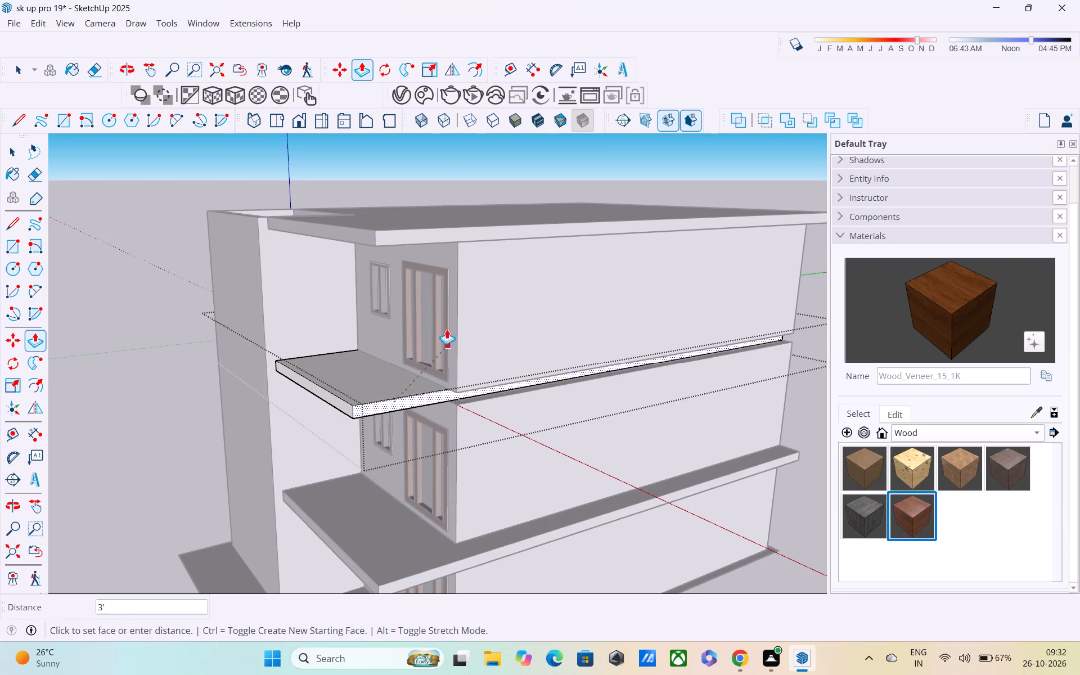
click(442, 240)
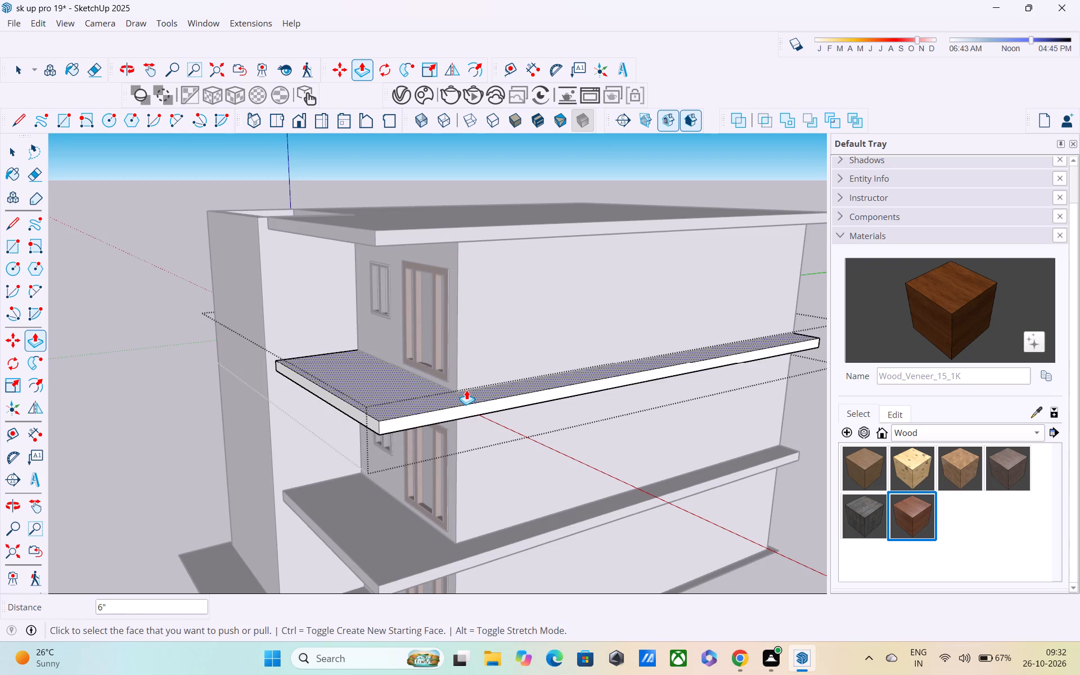
scroll(466, 390, down, 2)
shift+middle_drag(468, 389, 396, 258)
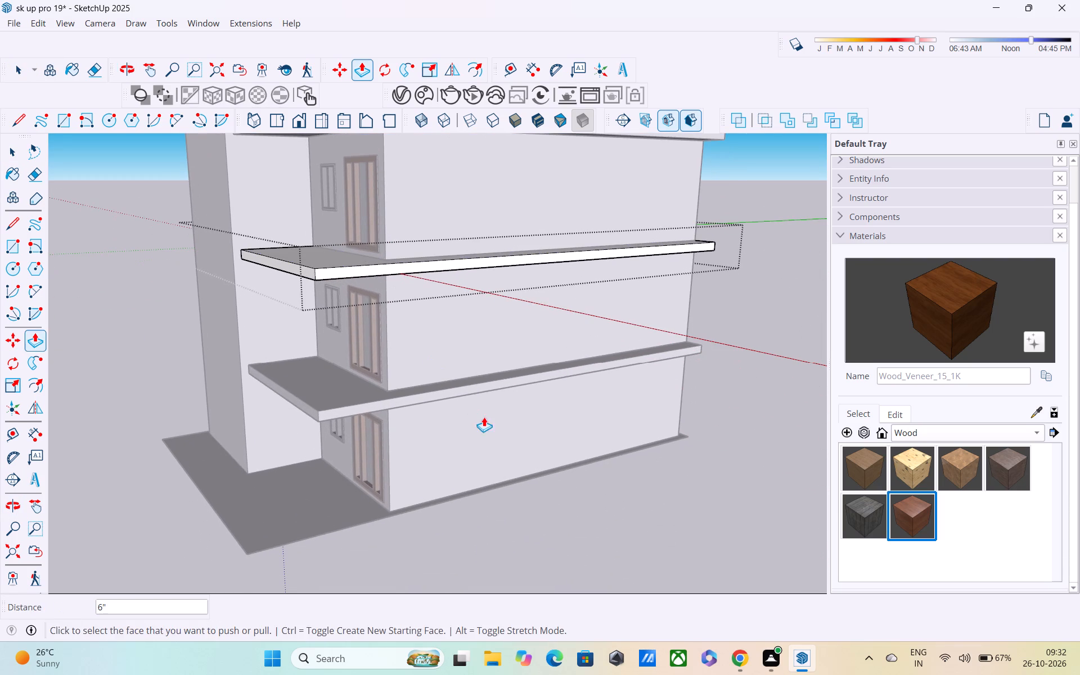
key(space)
click(509, 375)
Push/Pull the door-side edge face of the lowest balcony slab outward 6", flush with the slab edge above.
double_click(509, 386)
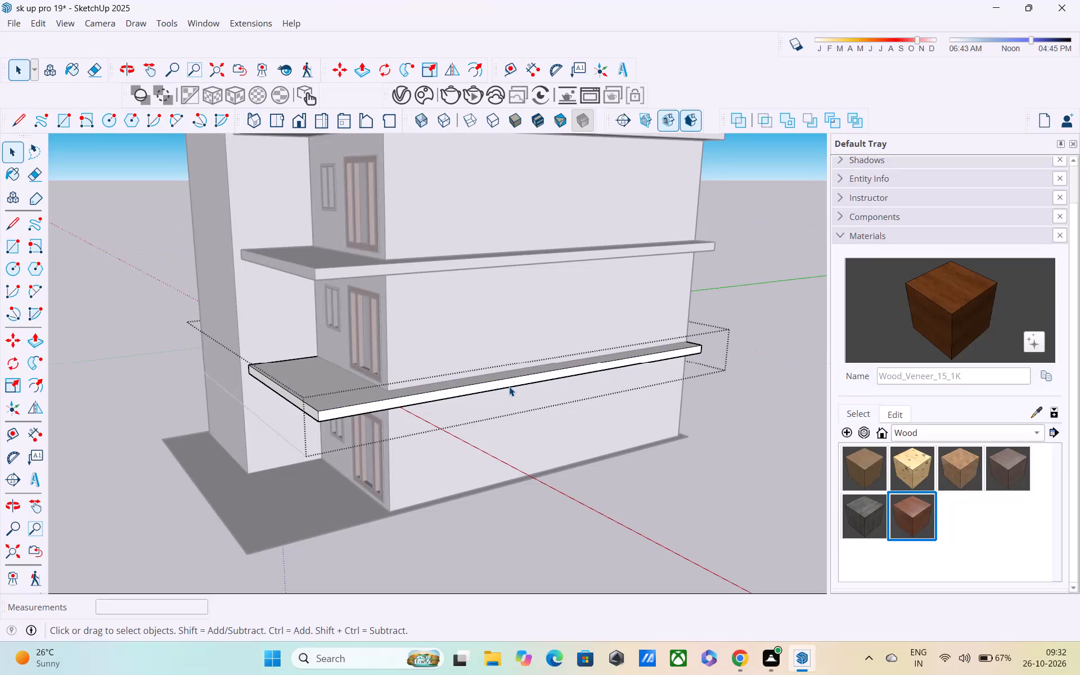
key(p)
click(476, 388)
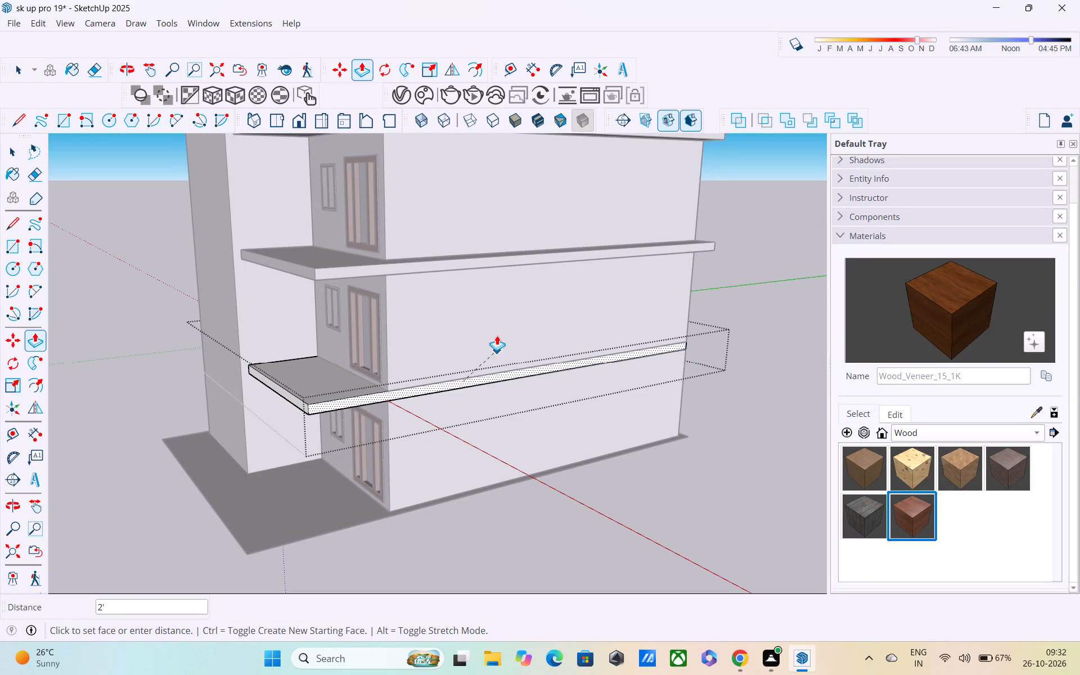
drag(489, 268, 489, 273)
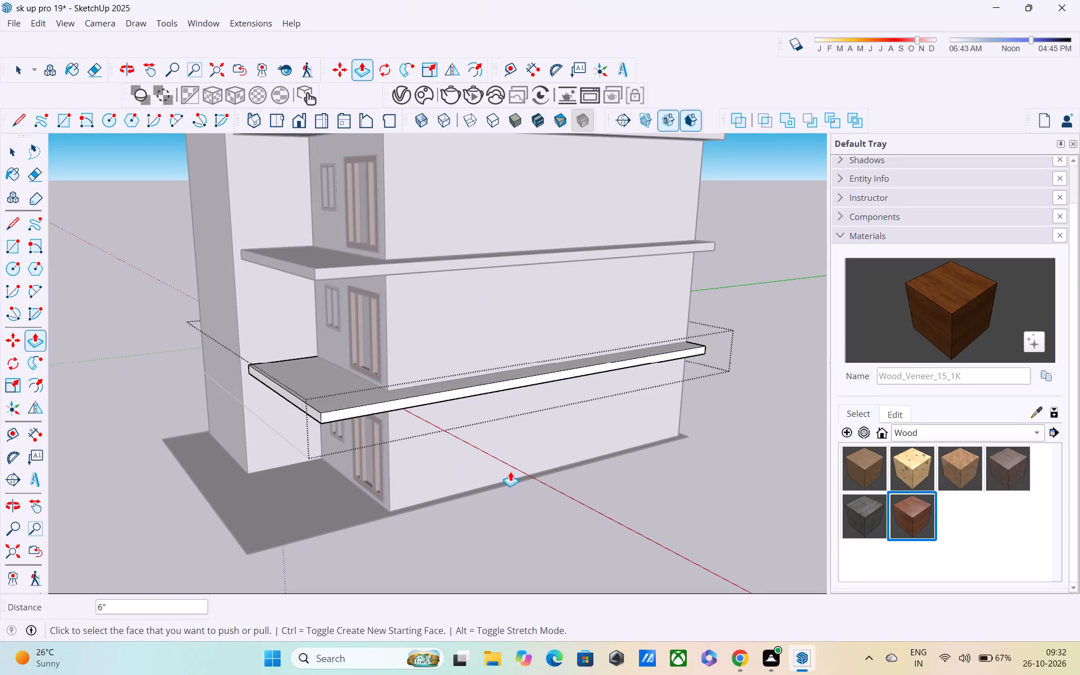
middle_drag(515, 471, 627, 463)
scroll(573, 464, down, 6)
middle_drag(577, 497, 691, 496)
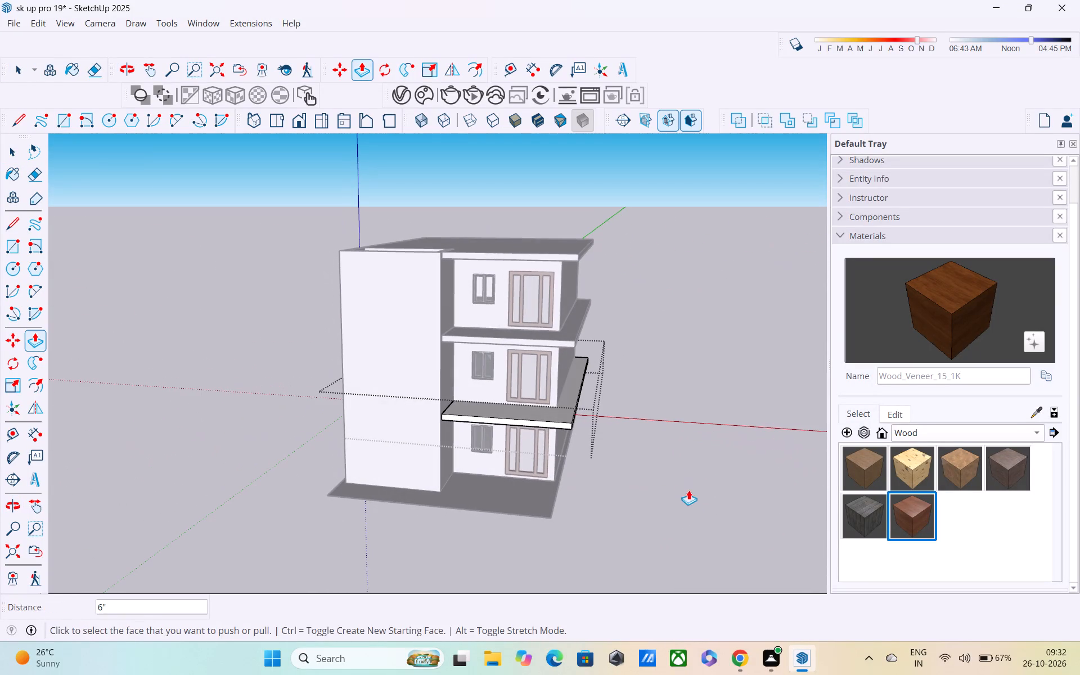
key(space)
click(663, 370)
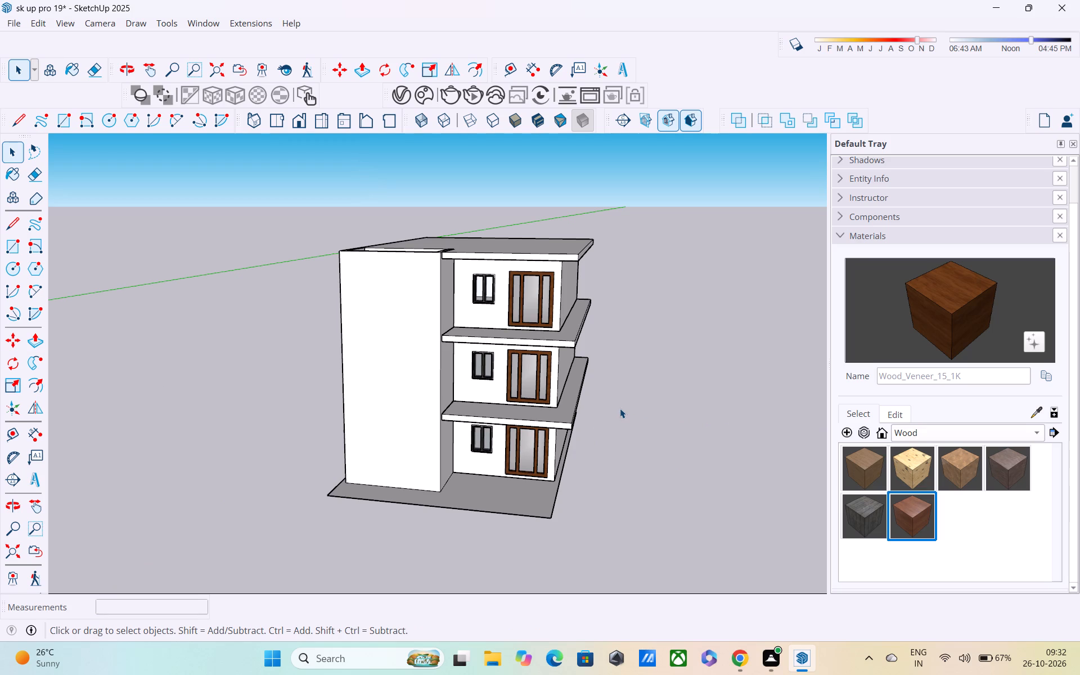
Examine the widened slab projections and full-height front wall from straight ahead, the door-side corner and below.
scroll(618, 412, up, 1)
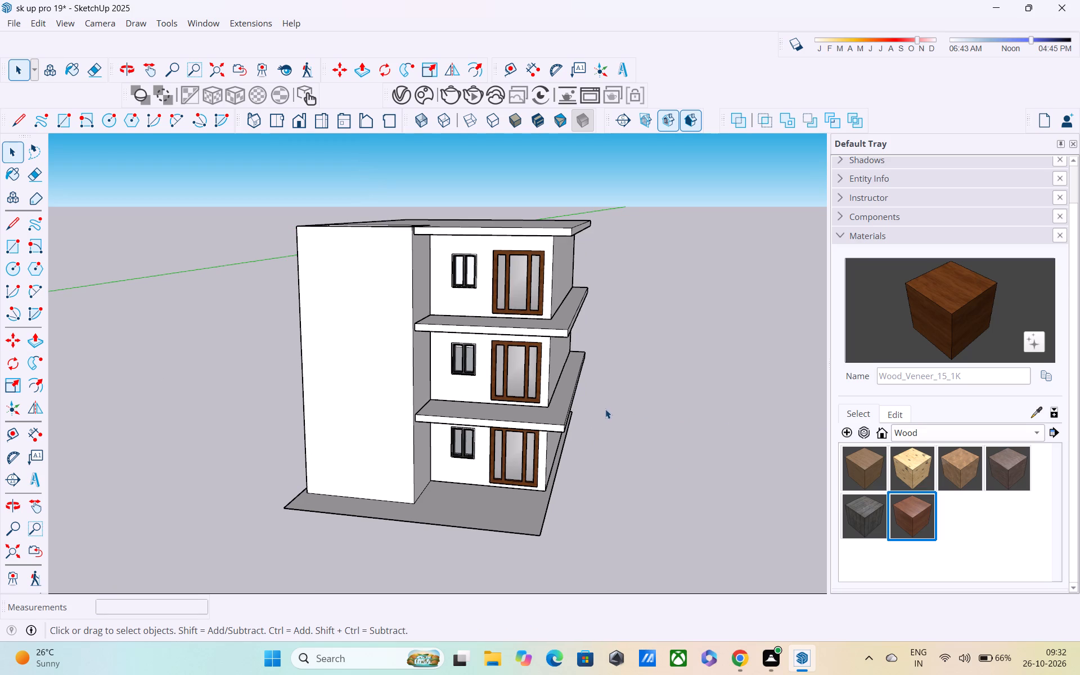
scroll(604, 412, down, 1)
middle_drag(610, 400, 655, 325)
scroll(605, 355, up, 3)
middle_drag(429, 396, 379, 413)
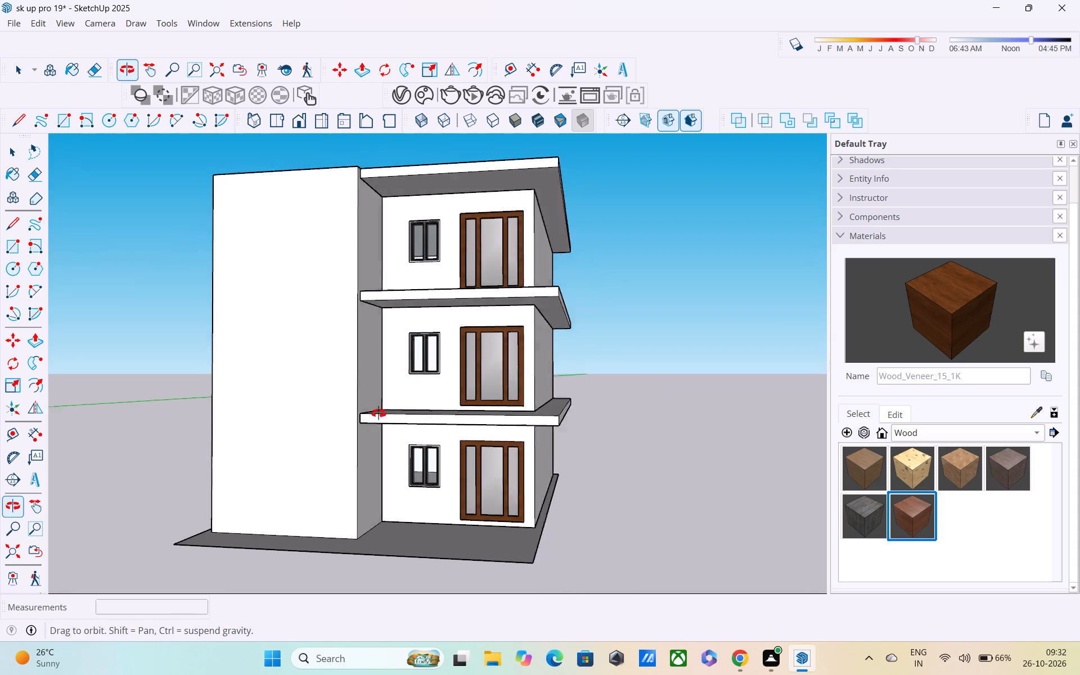
middle_drag(379, 413, 228, 487)
middle_drag(383, 443, 589, 355)
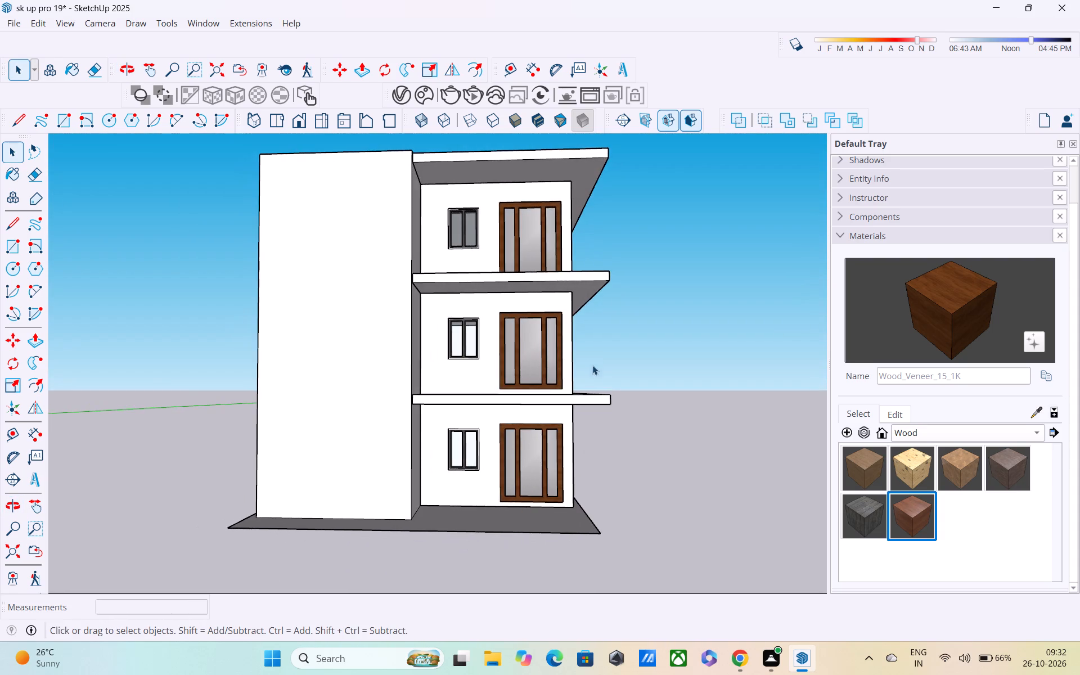
scroll(577, 386, up, 3)
middle_drag(553, 407, 417, 453)
scroll(418, 447, down, 3)
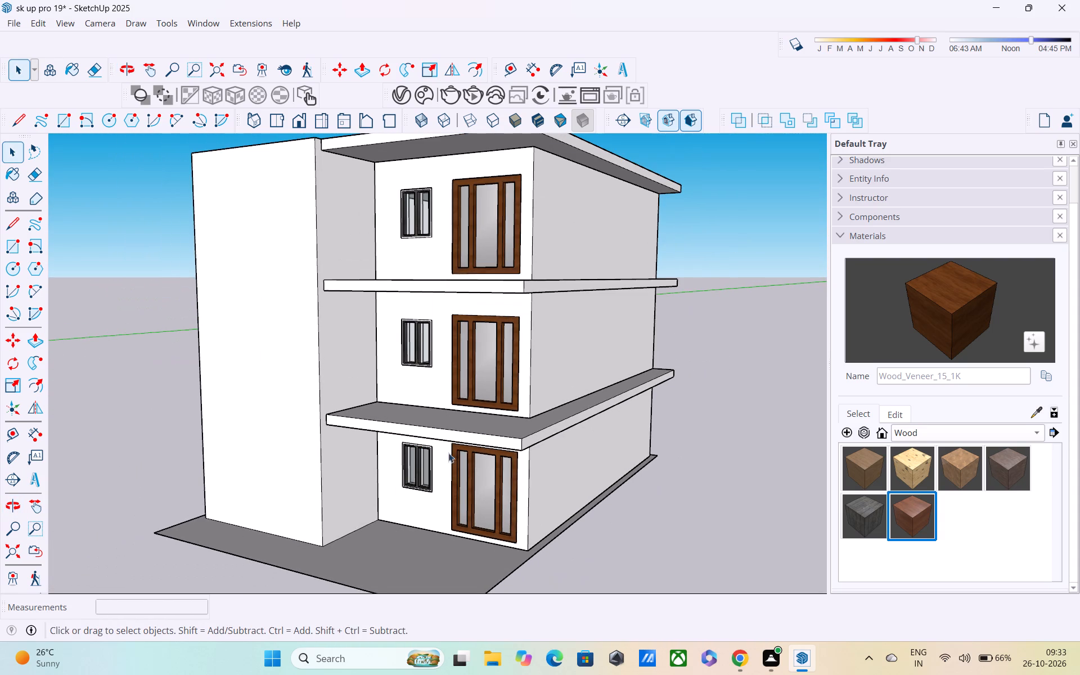
middle_drag(508, 472, 498, 466)
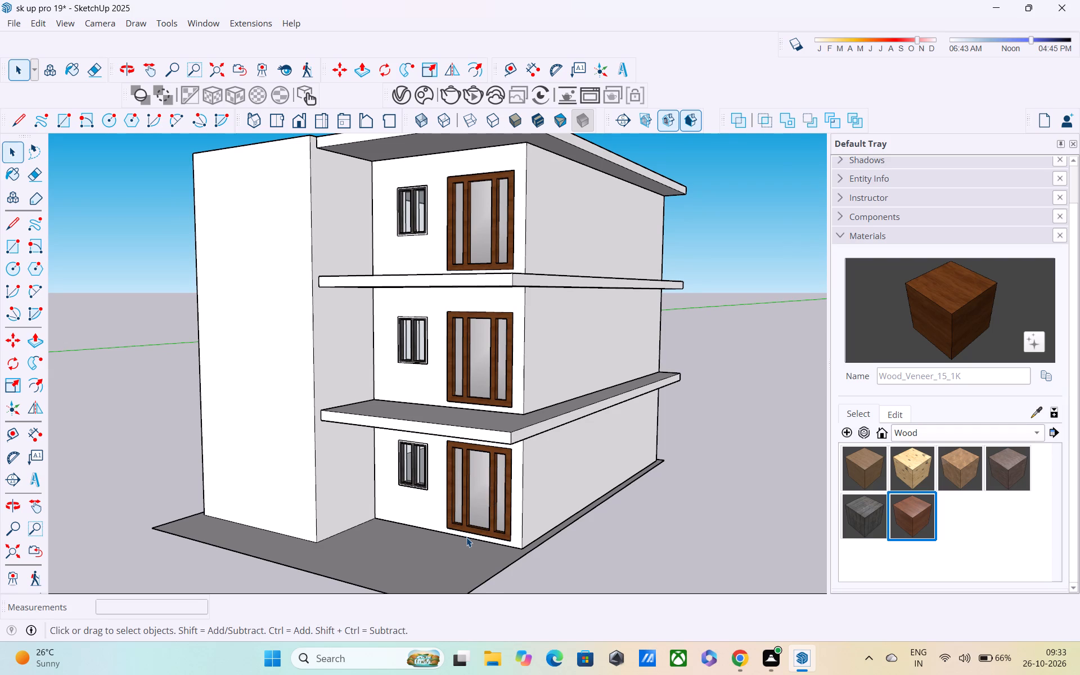
scroll(466, 537, down, 2)
middle_drag(467, 536, 371, 530)
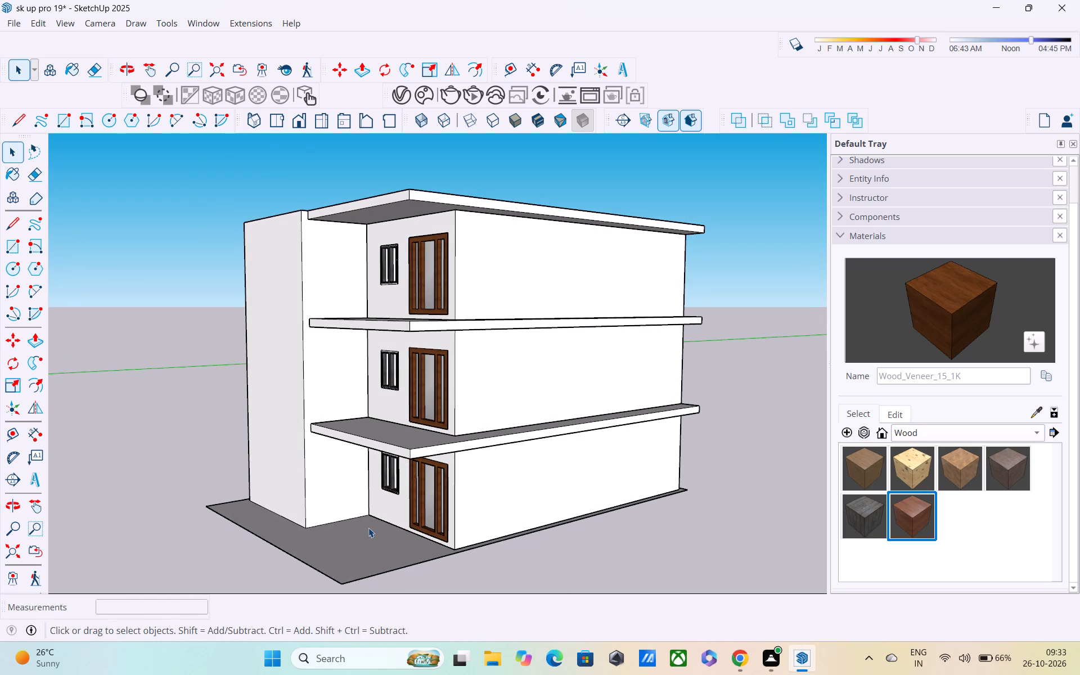
middle_drag(376, 561, 501, 493)
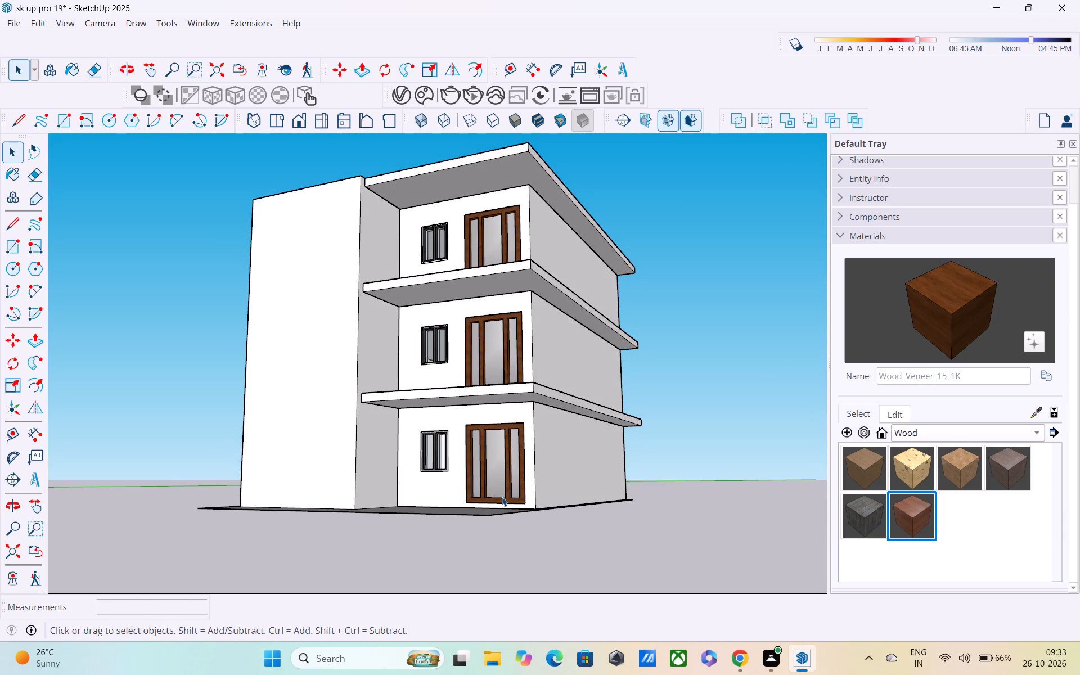
scroll(502, 497, down, 3)
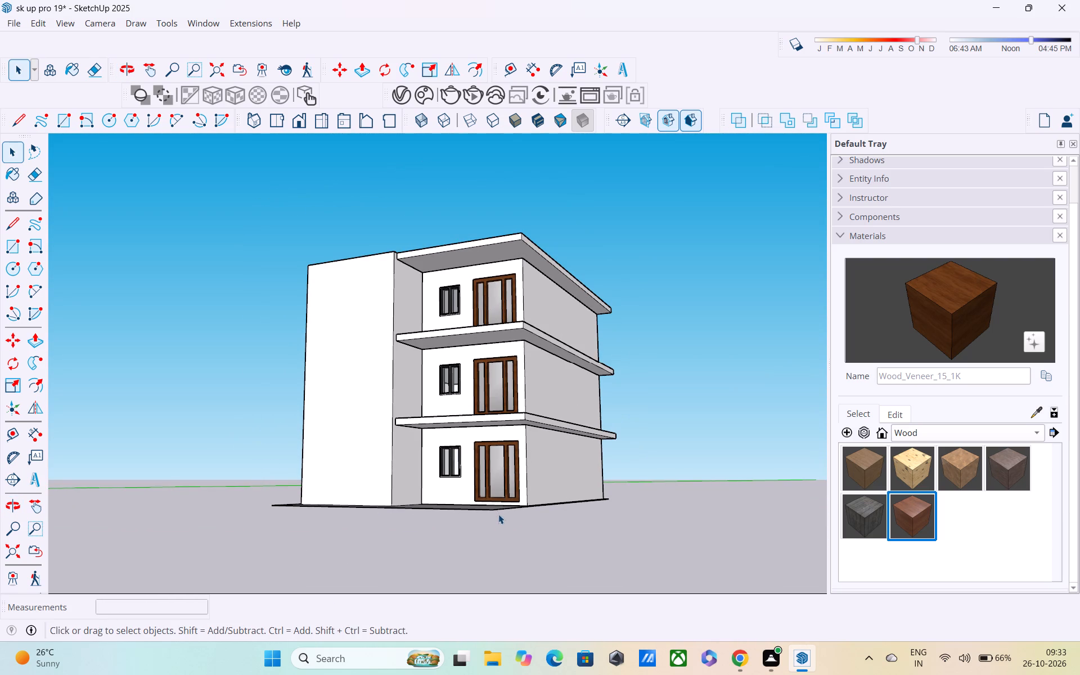
Examine the full-height front wall block and the projecting slabs from the front, the door-side corner and above.
shift+middle_drag(500, 515, 547, 572)
middle_drag(522, 448, 545, 483)
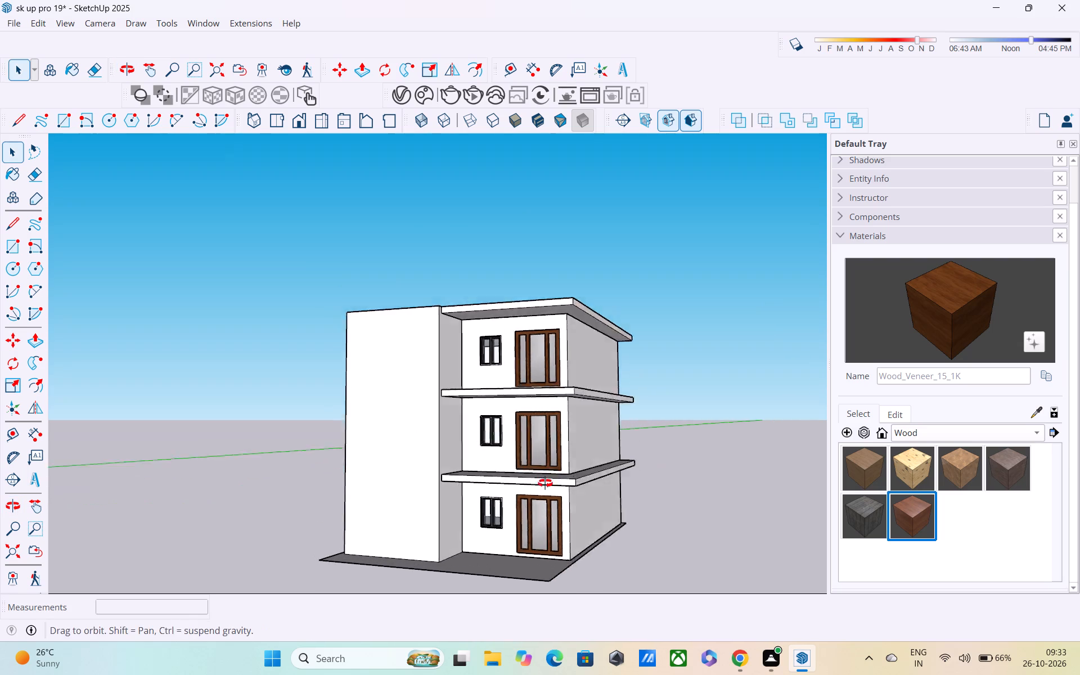
middle_drag(545, 483, 554, 498)
double_click(446, 403)
middle_drag(454, 452, 377, 475)
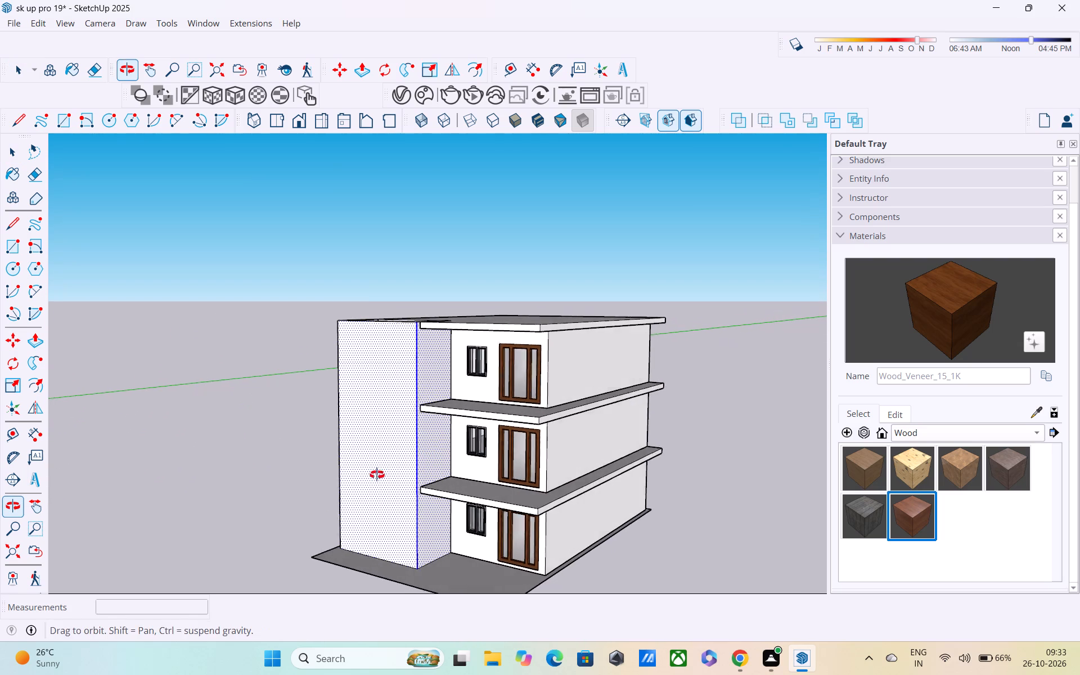
middle_drag(377, 475, 370, 476)
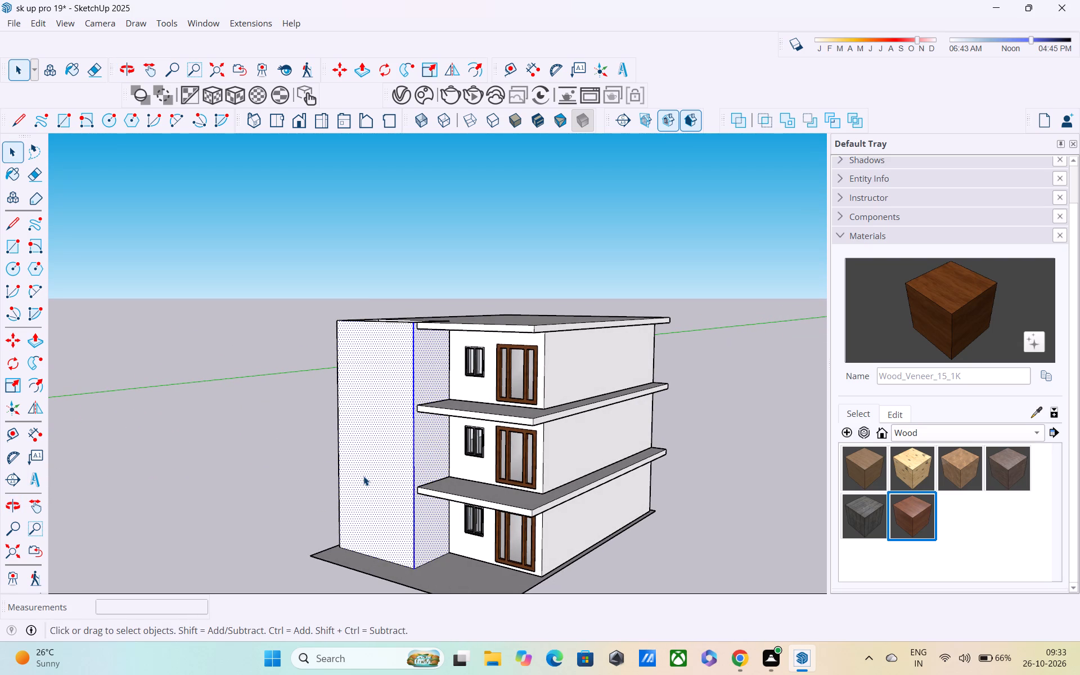
middle_drag(363, 476, 383, 474)
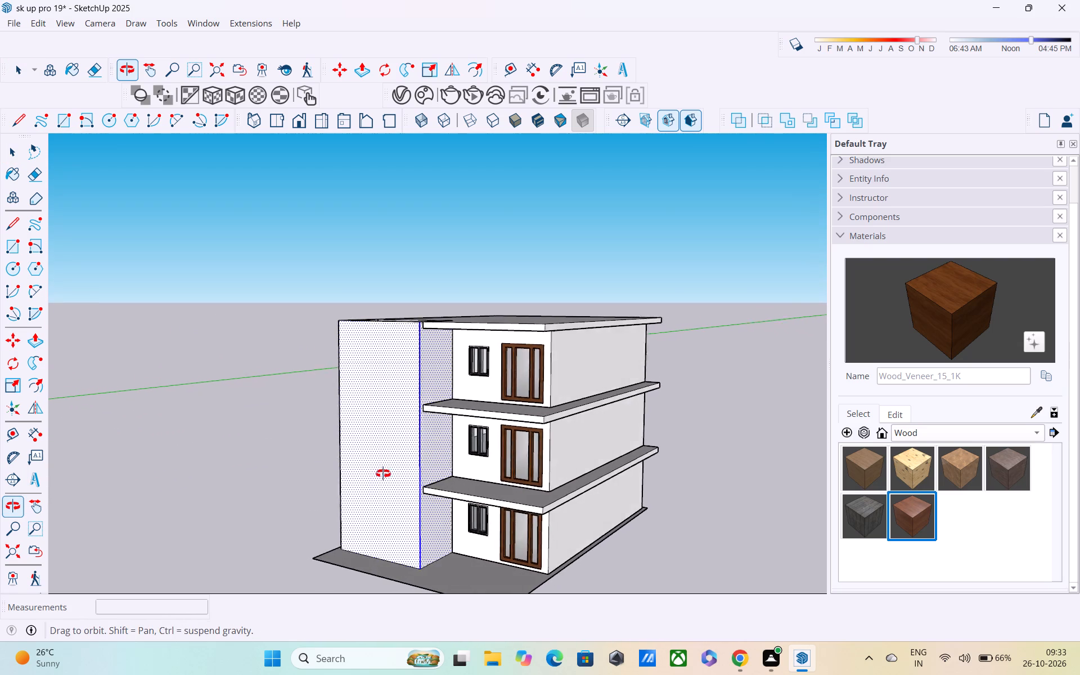
middle_drag(383, 474, 466, 448)
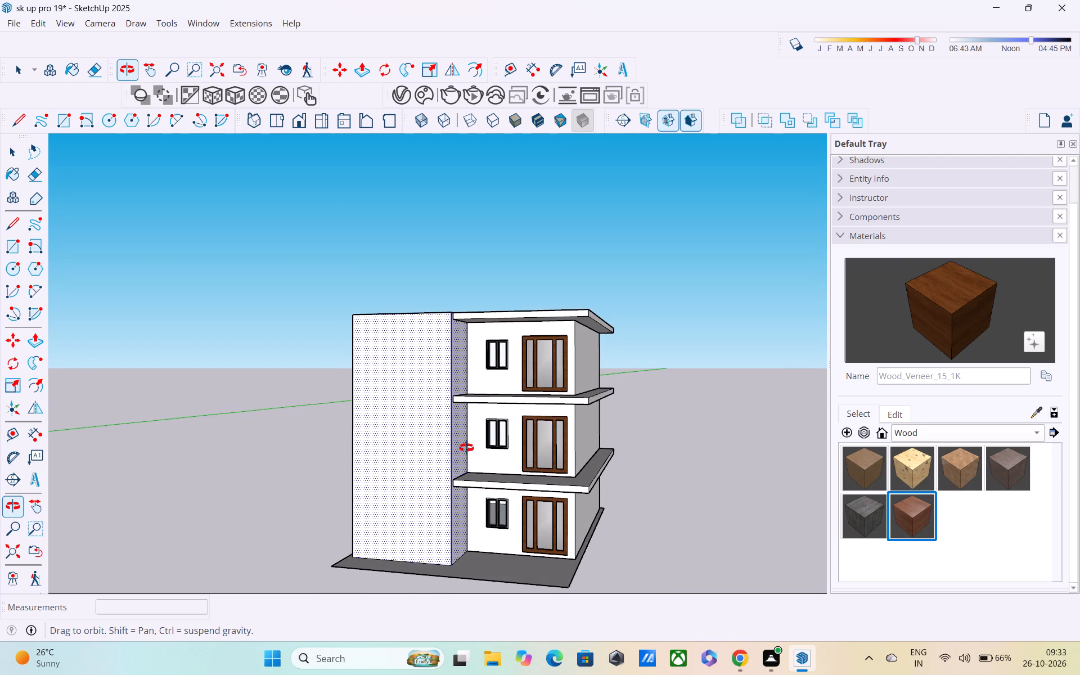
middle_drag(466, 448, 467, 448)
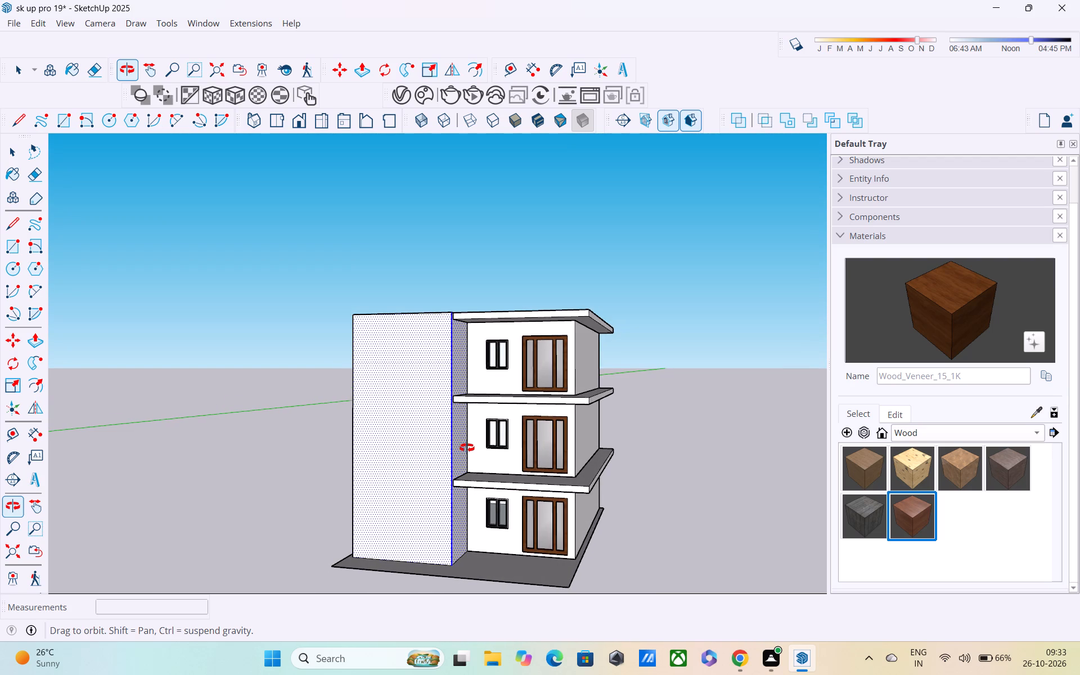
middle_drag(467, 448, 482, 471)
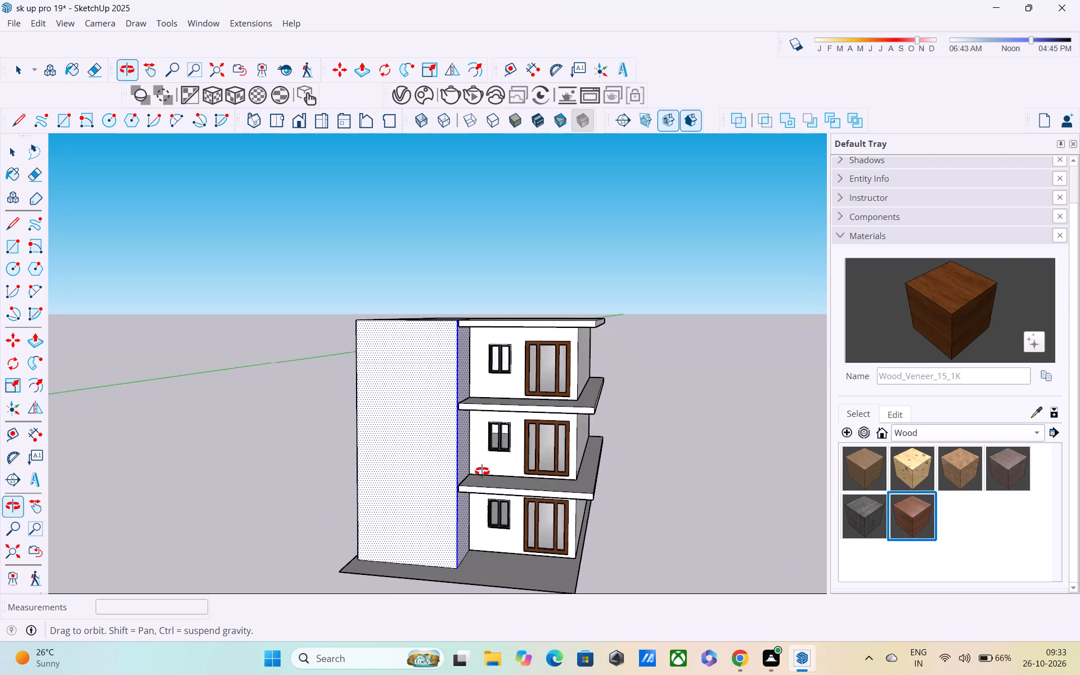
middle_drag(482, 471, 485, 483)
key(space)
click(307, 452)
middle_drag(496, 450, 520, 492)
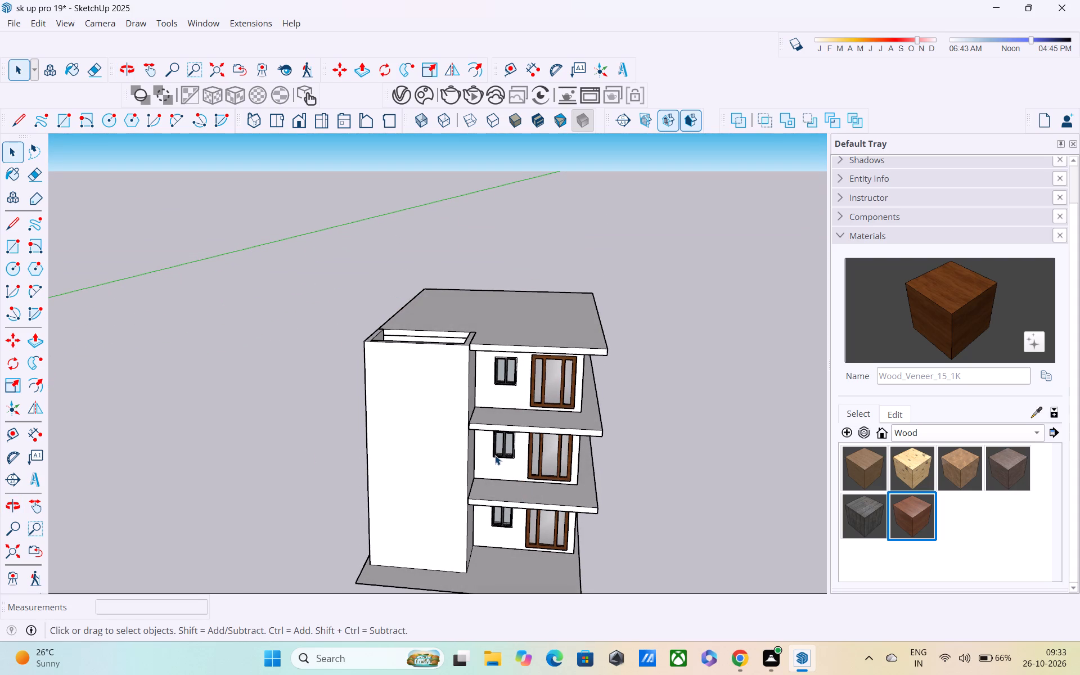
middle_drag(492, 360, 492, 363)
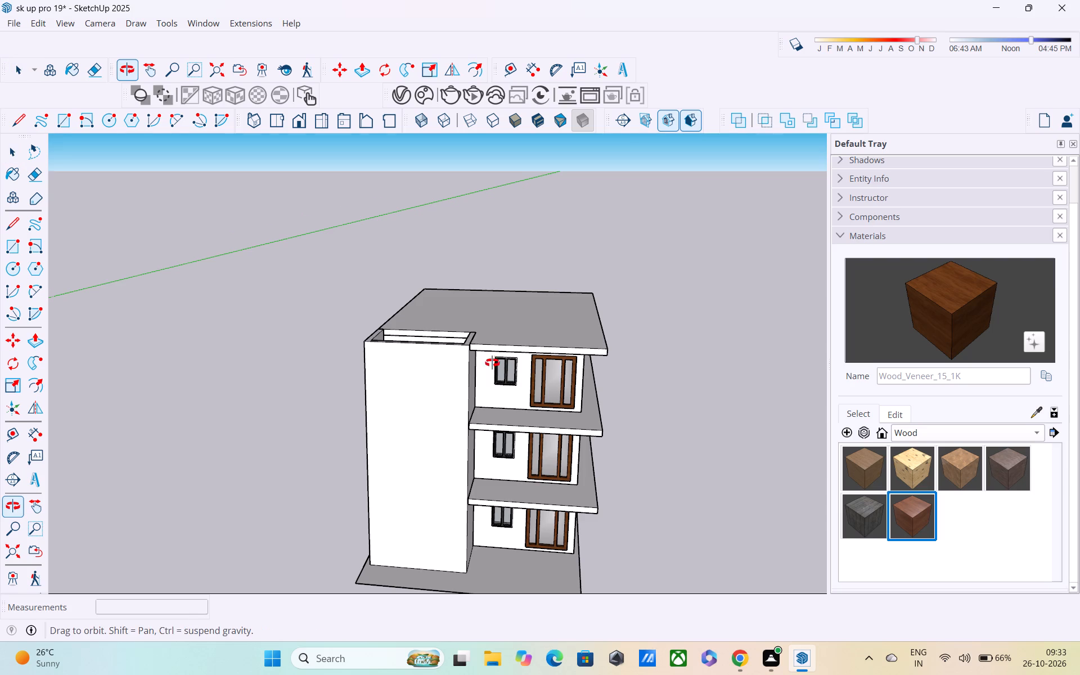
middle_drag(492, 363, 496, 512)
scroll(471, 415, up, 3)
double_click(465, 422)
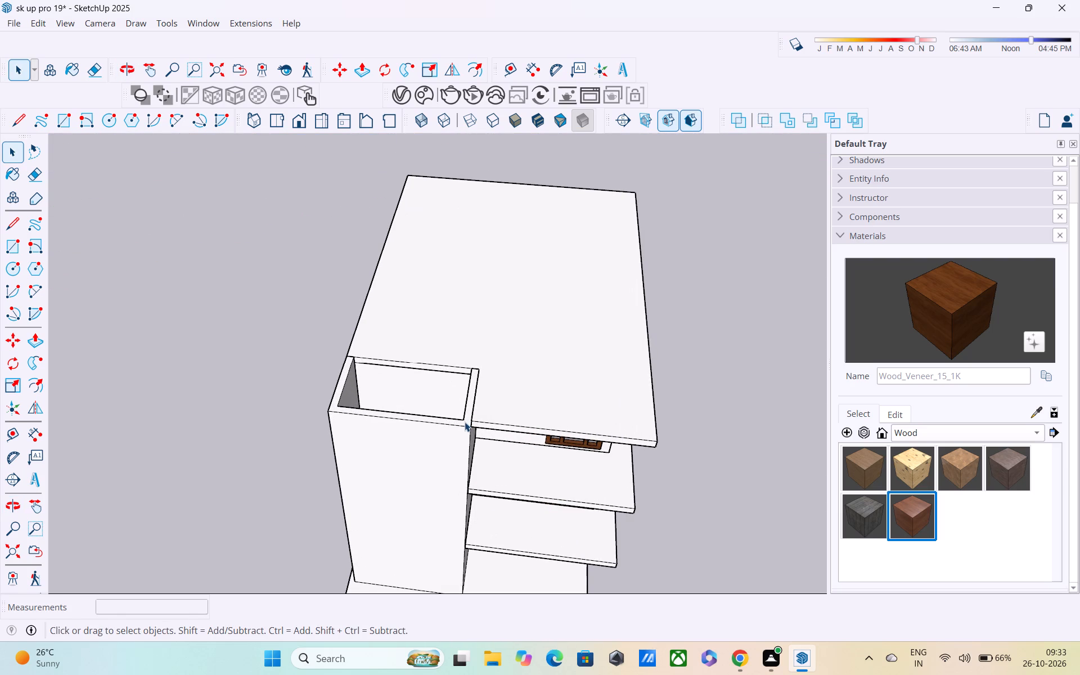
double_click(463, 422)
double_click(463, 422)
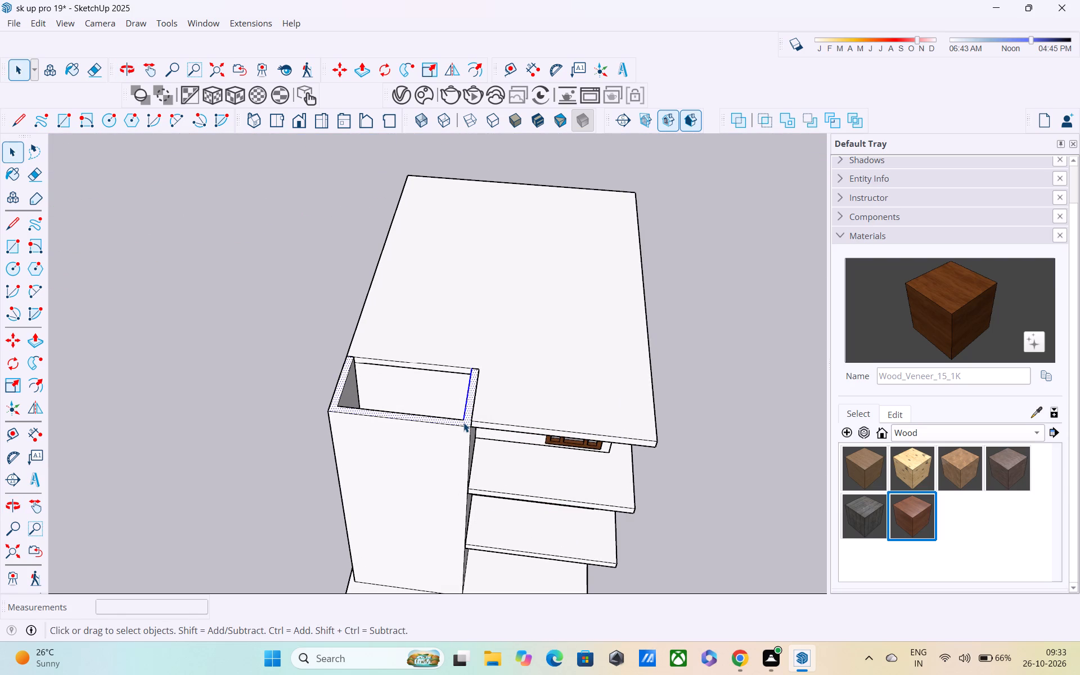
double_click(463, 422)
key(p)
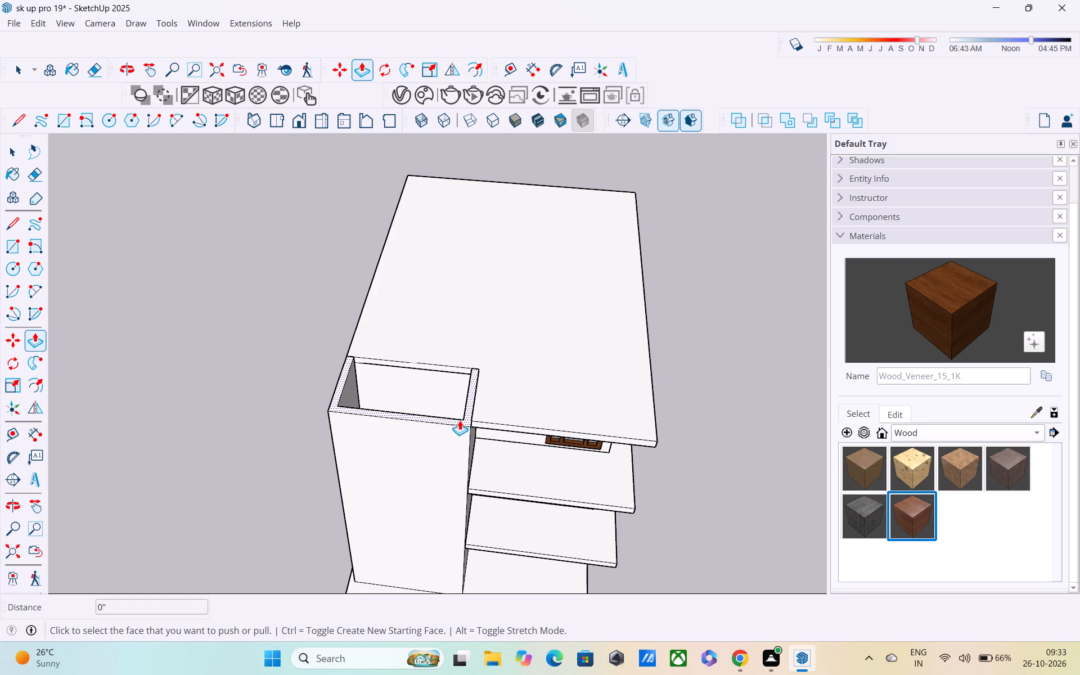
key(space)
Examine the front elevation and the lower storeys' slabs, doors and windows from the front and the door-side corner.
middle_drag(548, 429, 445, 303)
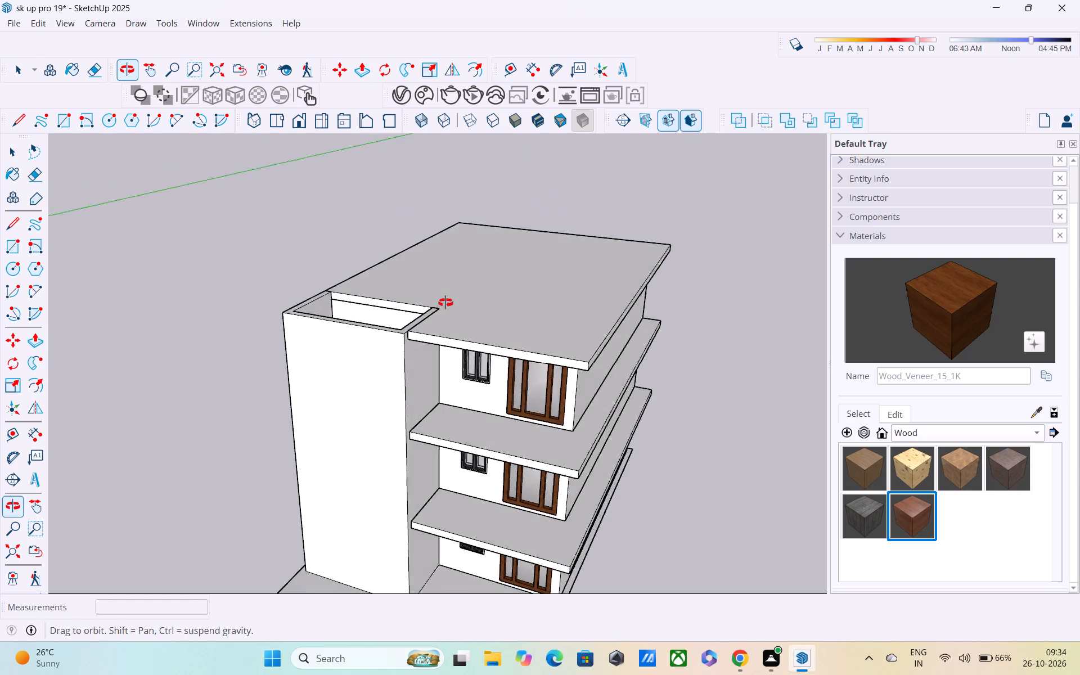
middle_drag(445, 303, 444, 301)
scroll(427, 426, up, 1)
middle_drag(406, 371, 379, 308)
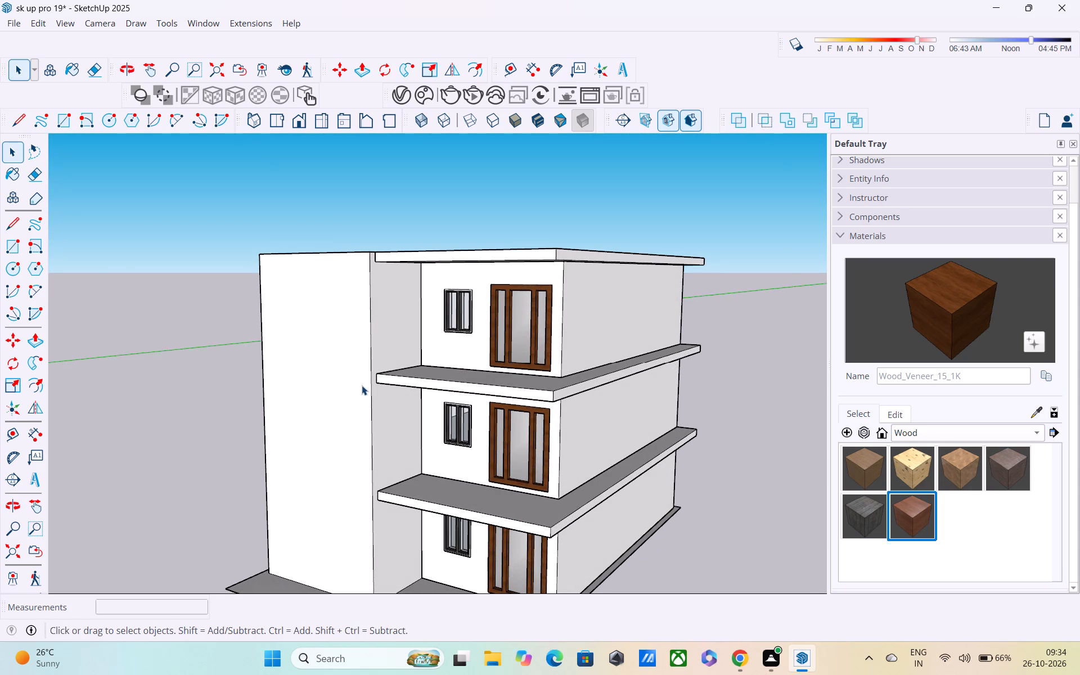
shift+middle_drag(362, 385, 379, 296)
middle_drag(401, 367, 490, 373)
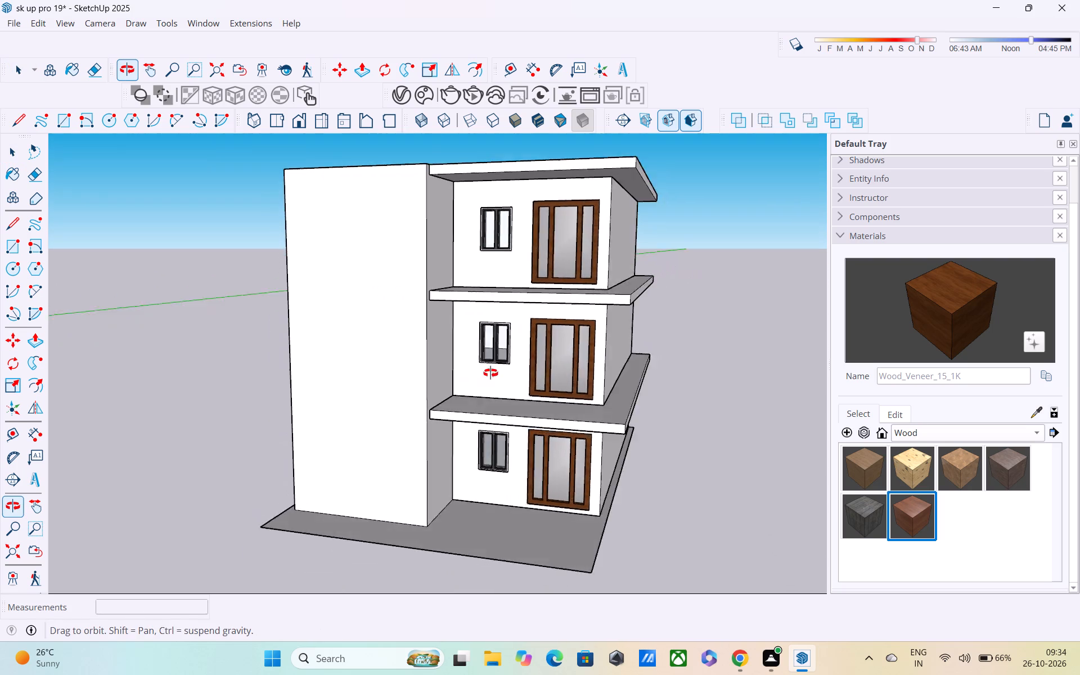
middle_drag(490, 373, 578, 361)
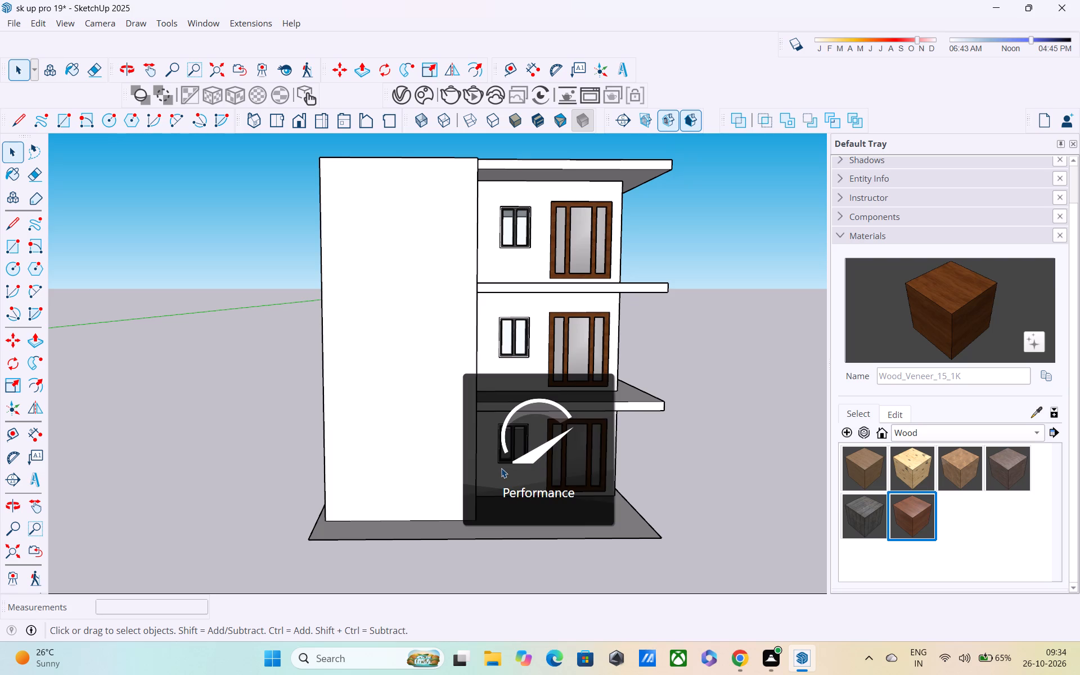
middle_drag(512, 469, 347, 452)
scroll(419, 453, up, 3)
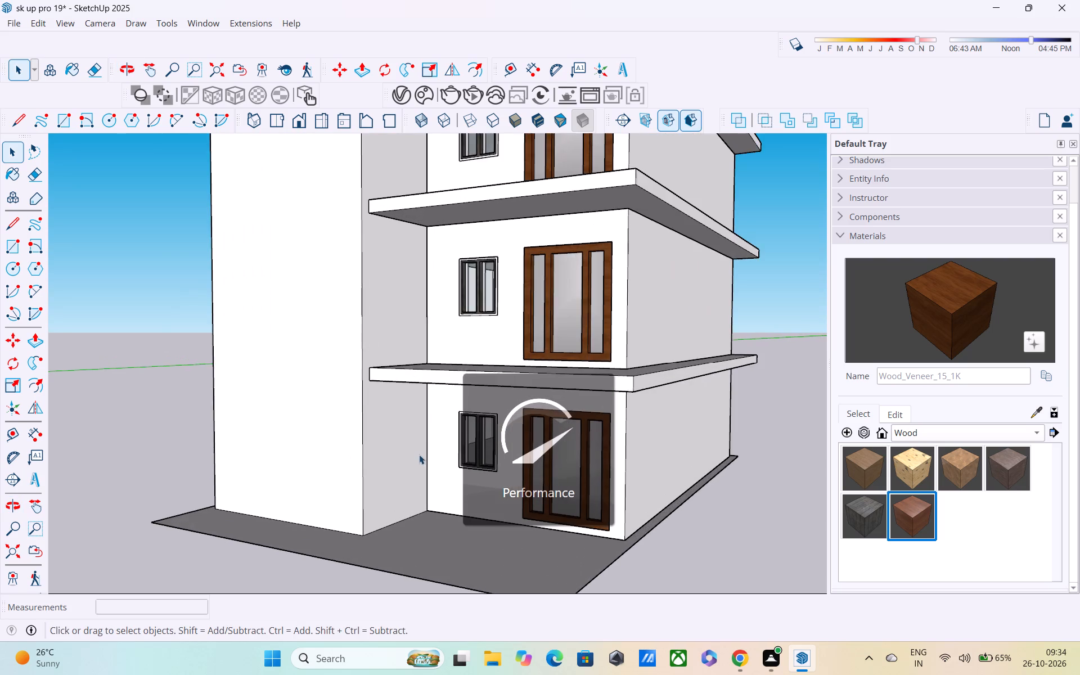
middle_drag(410, 457, 330, 454)
scroll(319, 460, up, 2)
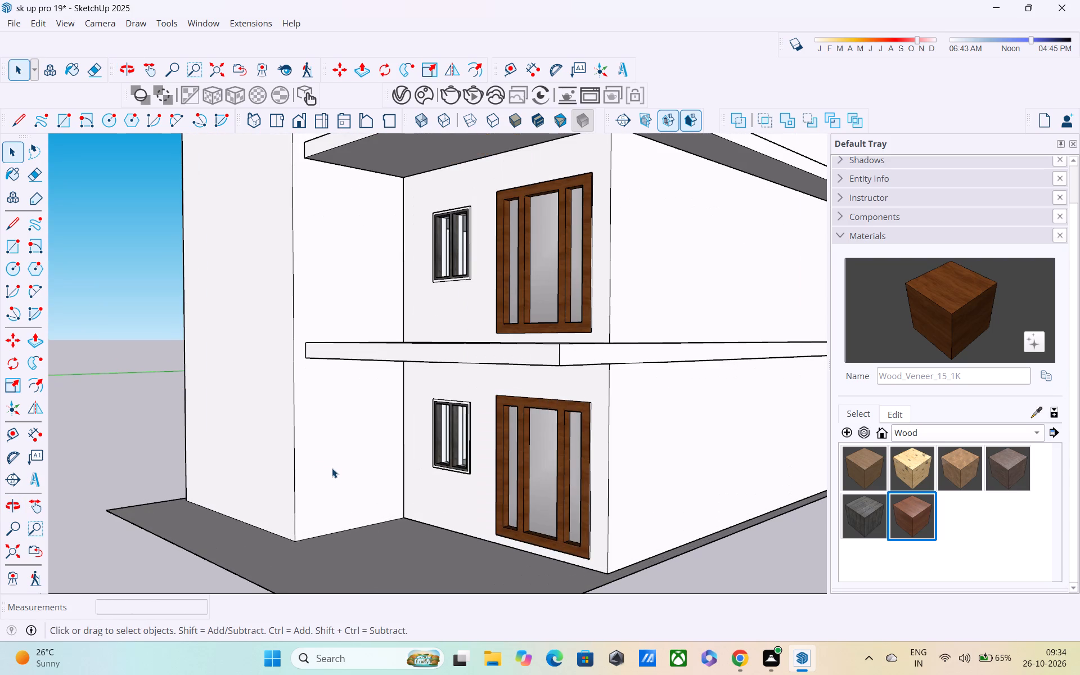
scroll(335, 470, down, 2)
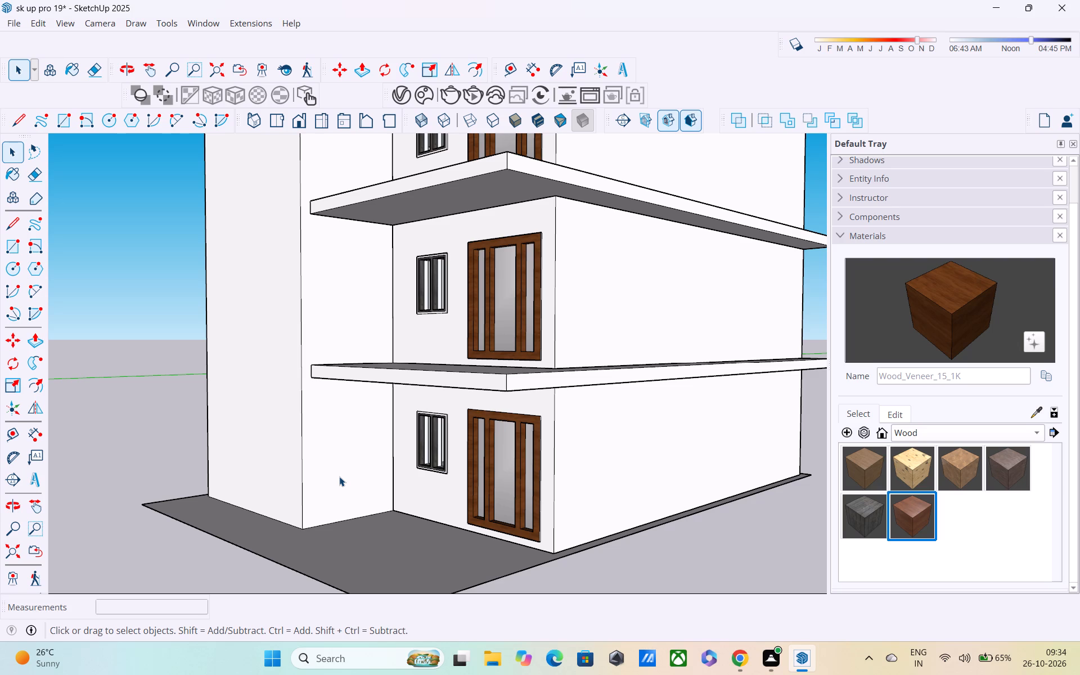
scroll(337, 479, up, 1)
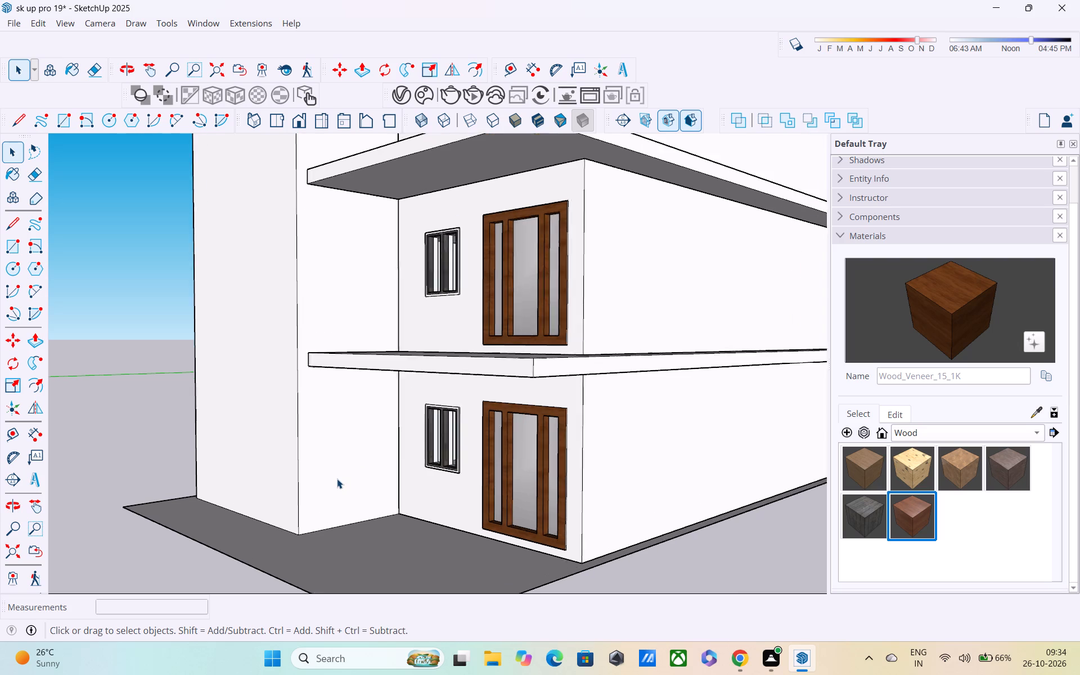
scroll(337, 479, down, 2)
middle_drag(337, 484, 433, 492)
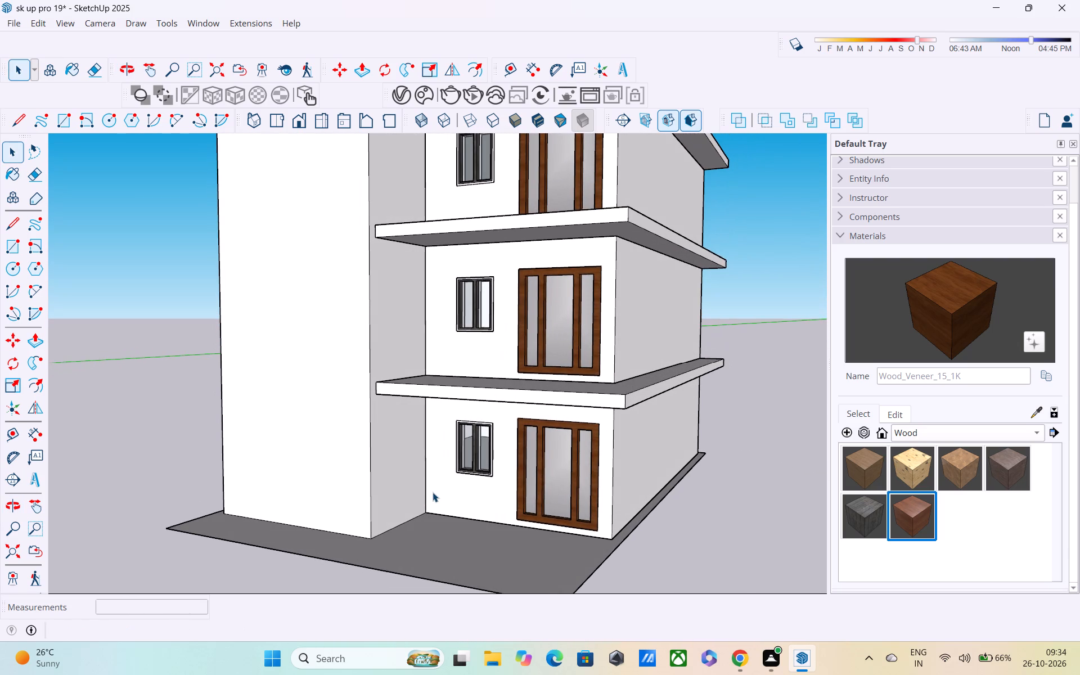
middle_drag(420, 446, 201, 424)
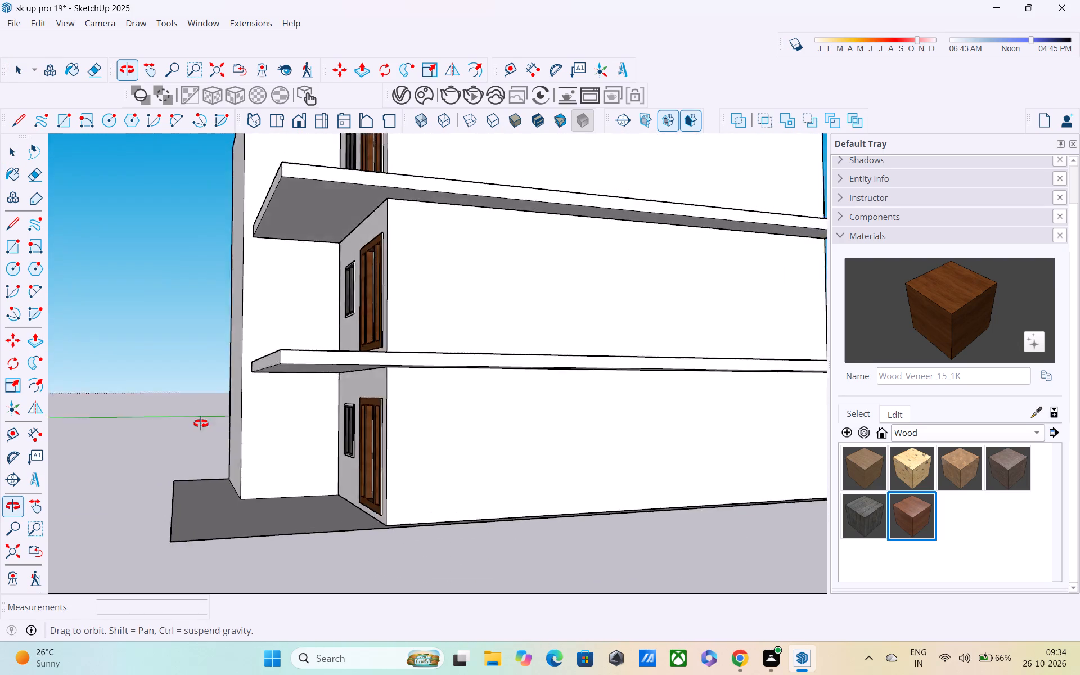
middle_drag(201, 424, 479, 444)
scroll(480, 435, down, 3)
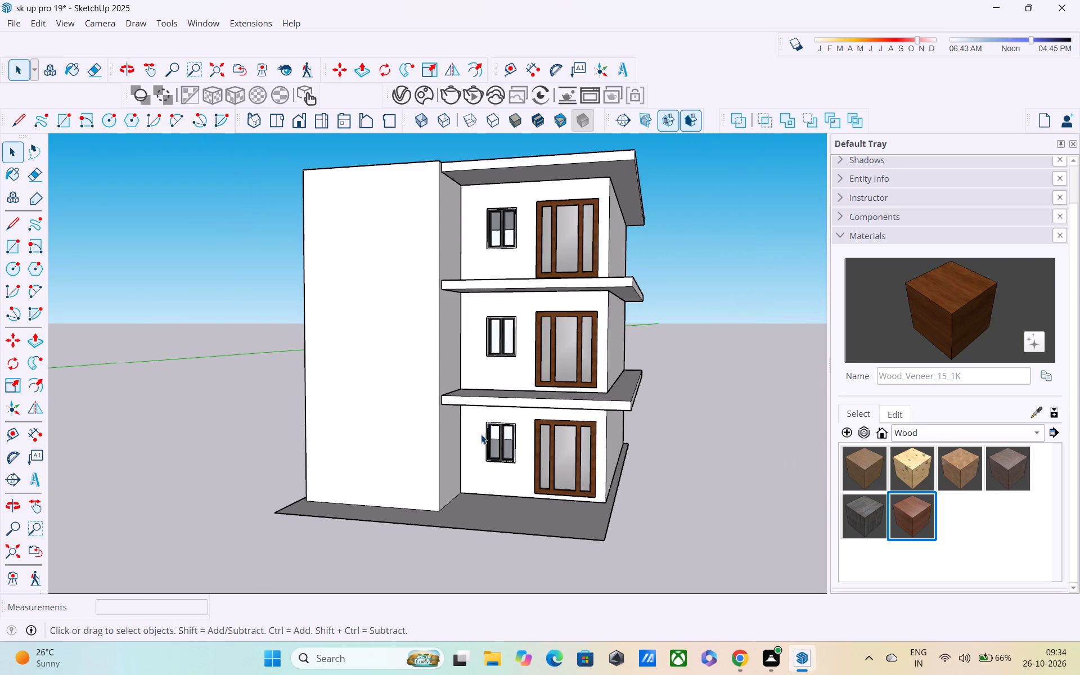
scroll(480, 436, down, 2)
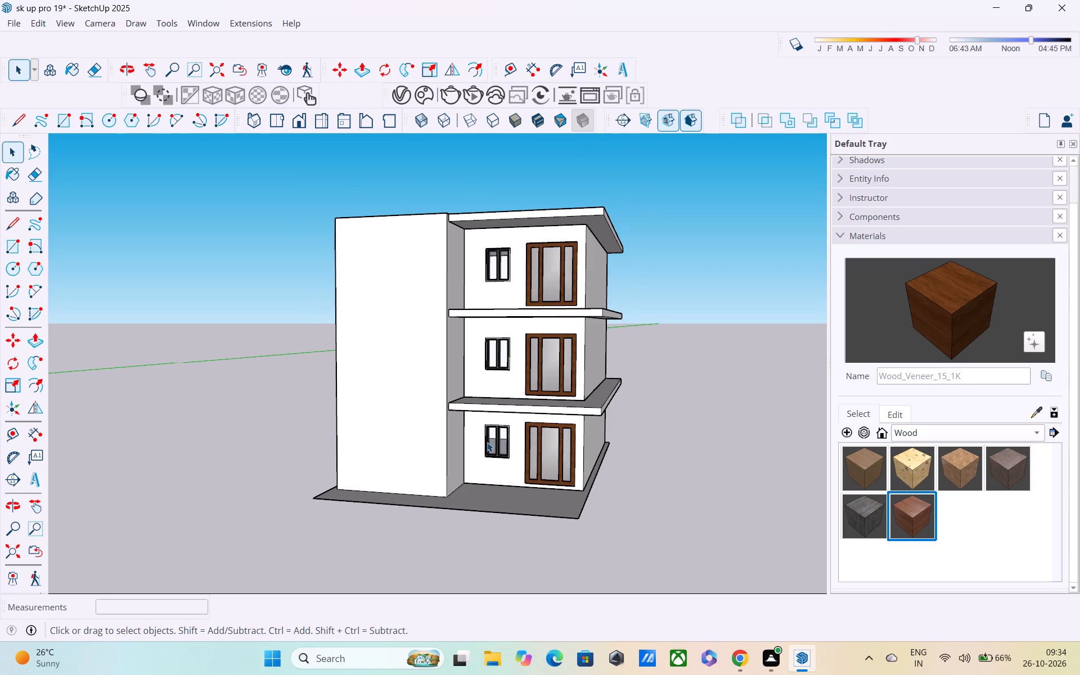
Examine the roof slab, the open top of the full-height front block and the balcony slabs from above.
middle_drag(488, 442, 440, 539)
middle_drag(453, 435, 410, 559)
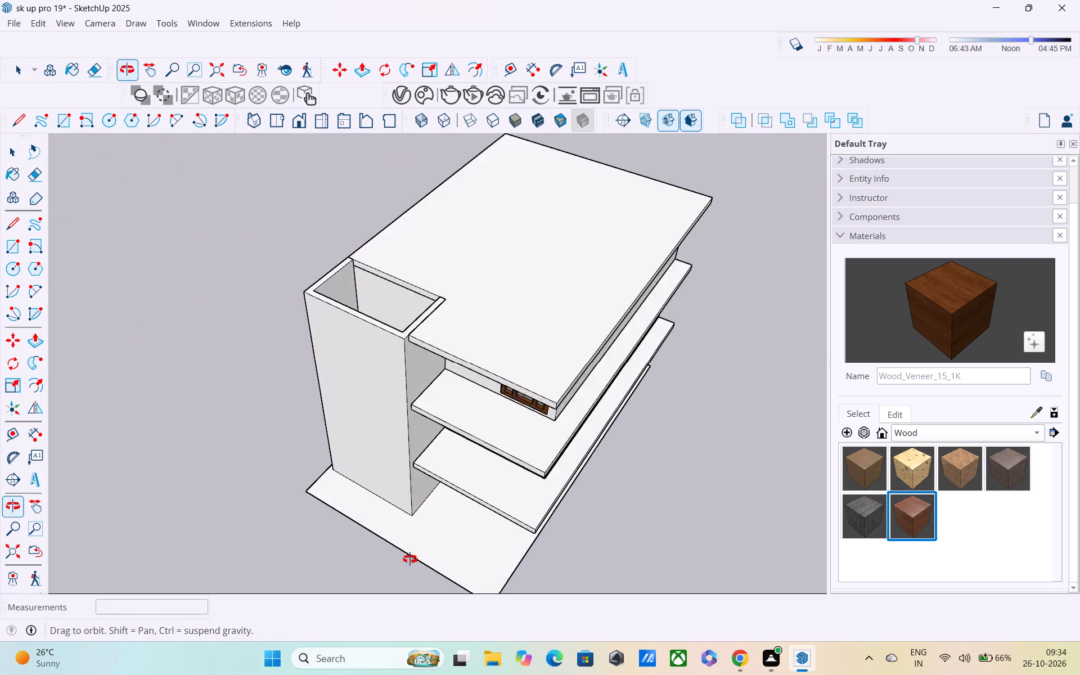
middle_drag(410, 559, 407, 571)
scroll(461, 336, up, 3)
middle_drag(451, 371, 497, 291)
scroll(471, 345, up, 3)
middle_drag(461, 366, 478, 268)
scroll(478, 268, down, 3)
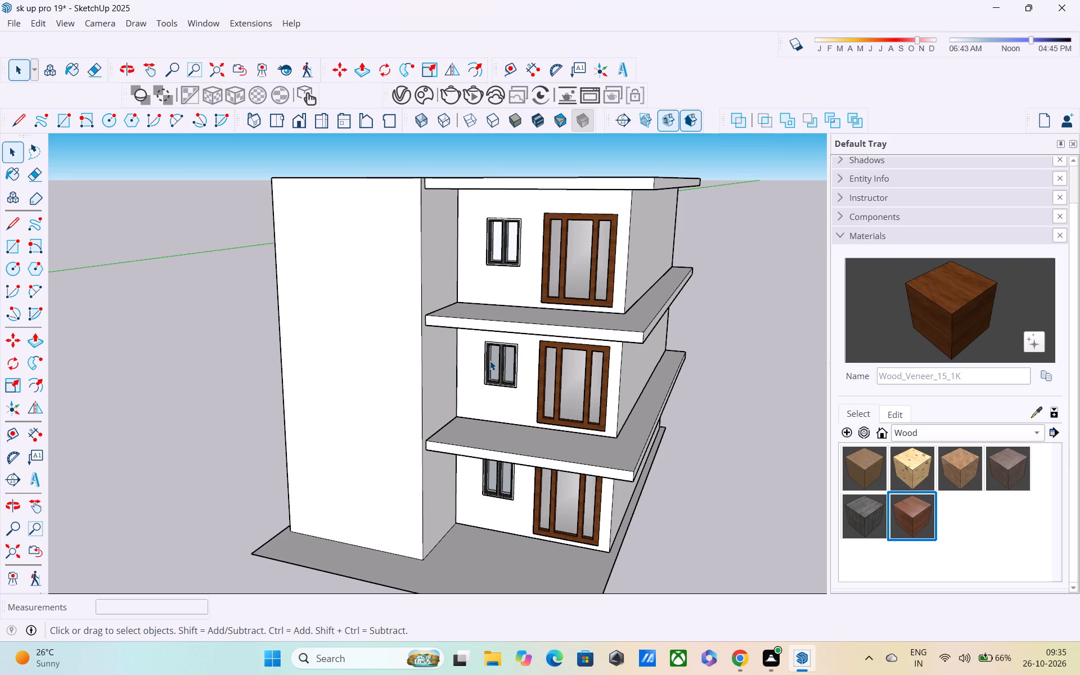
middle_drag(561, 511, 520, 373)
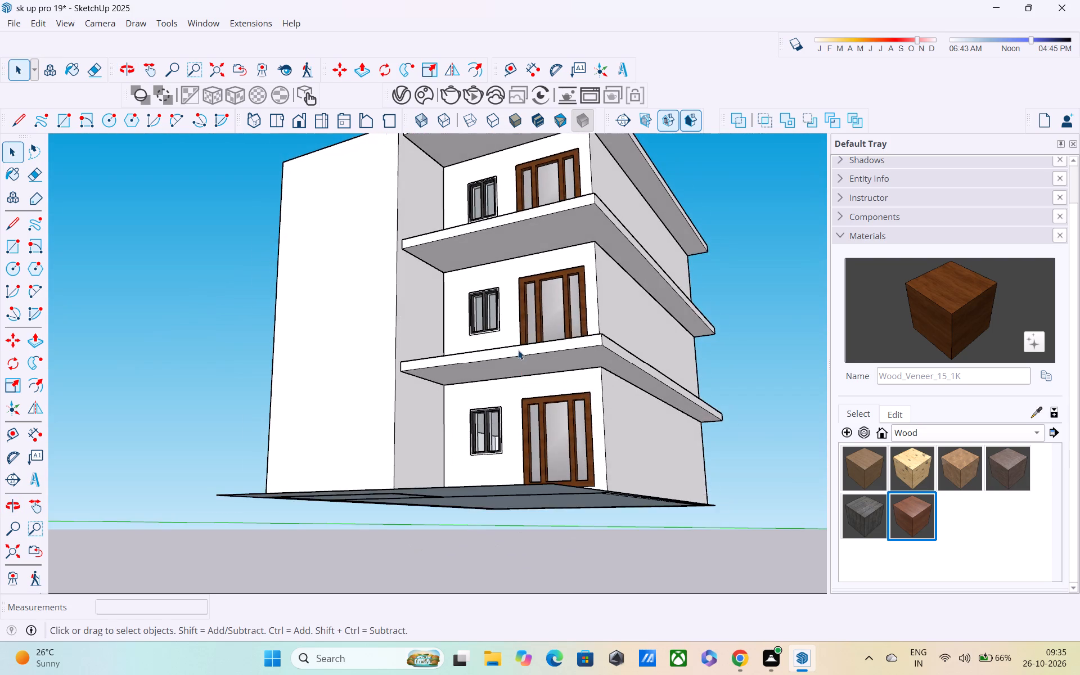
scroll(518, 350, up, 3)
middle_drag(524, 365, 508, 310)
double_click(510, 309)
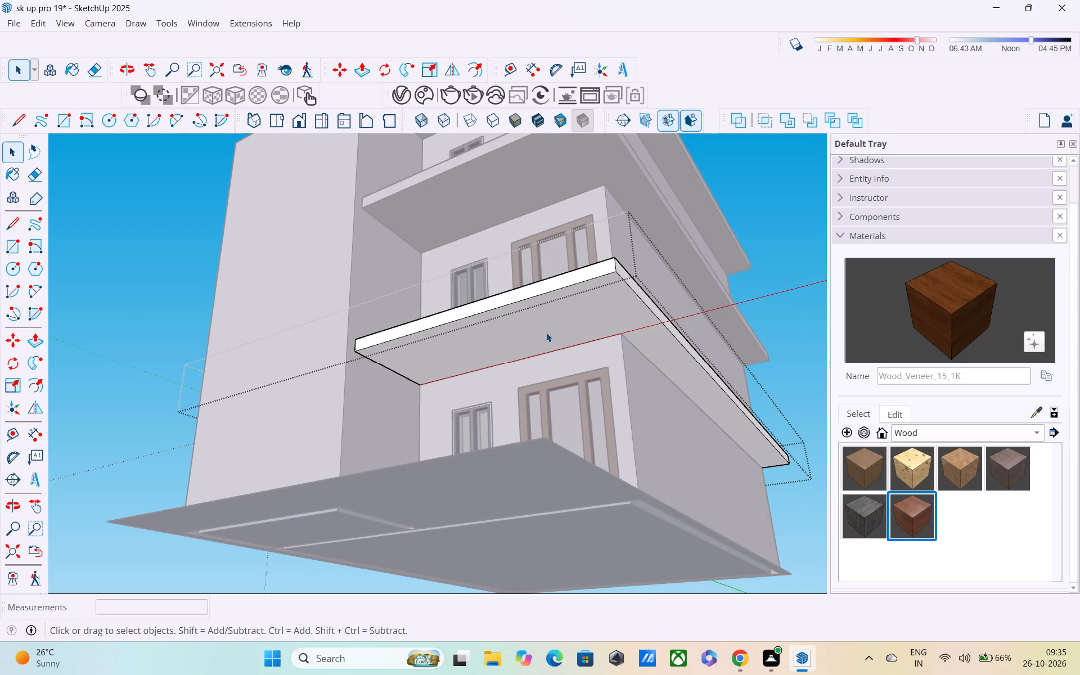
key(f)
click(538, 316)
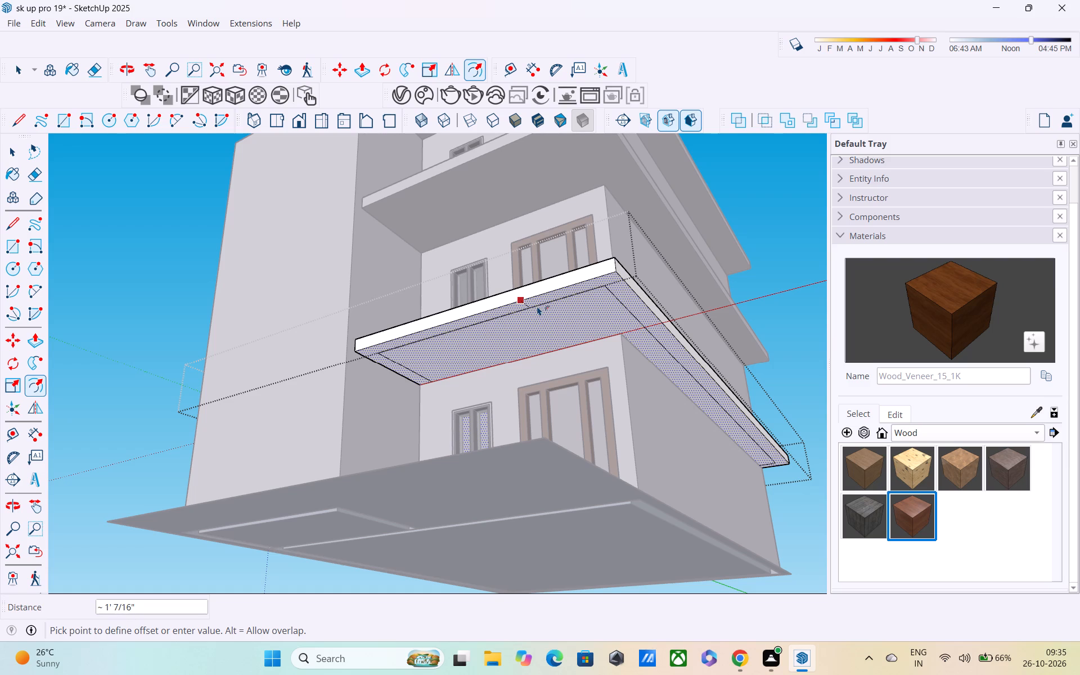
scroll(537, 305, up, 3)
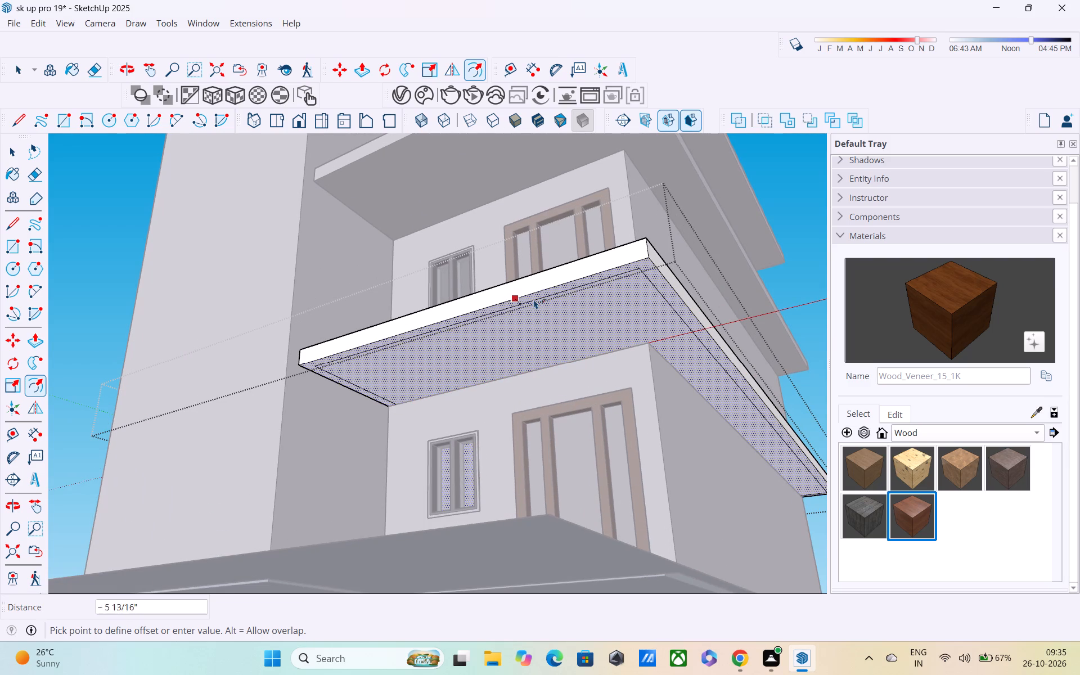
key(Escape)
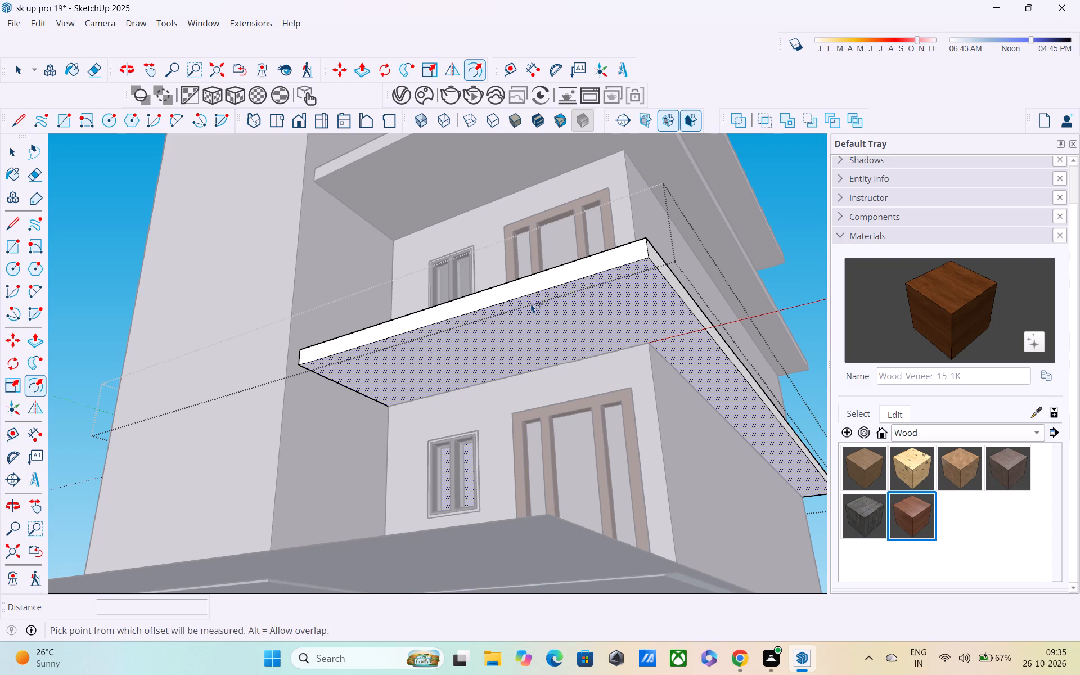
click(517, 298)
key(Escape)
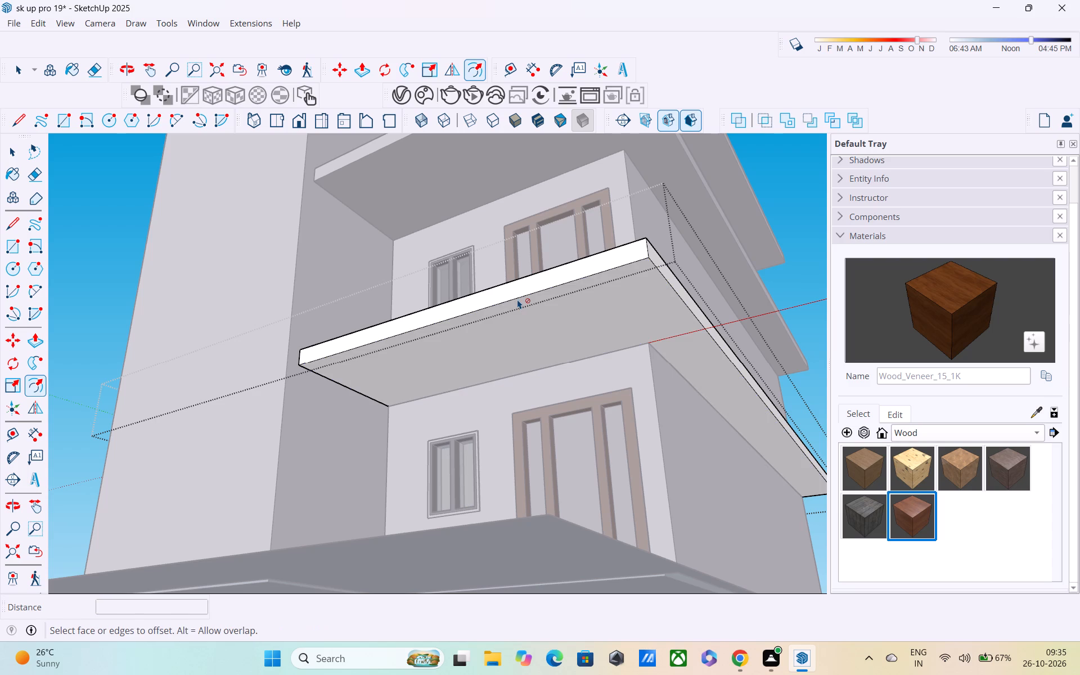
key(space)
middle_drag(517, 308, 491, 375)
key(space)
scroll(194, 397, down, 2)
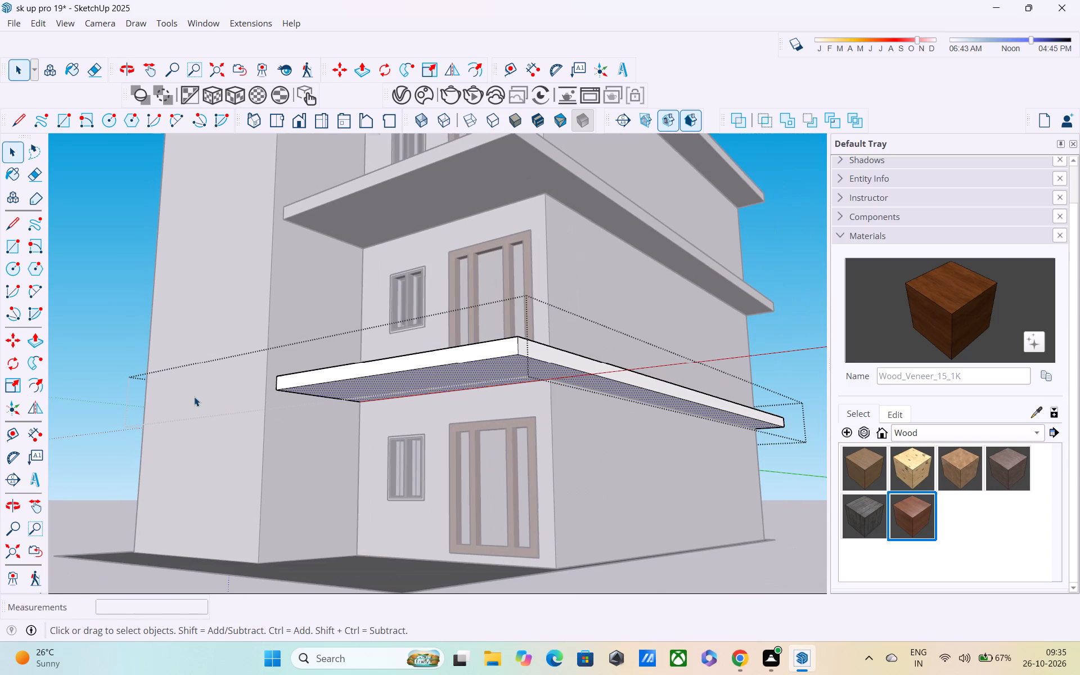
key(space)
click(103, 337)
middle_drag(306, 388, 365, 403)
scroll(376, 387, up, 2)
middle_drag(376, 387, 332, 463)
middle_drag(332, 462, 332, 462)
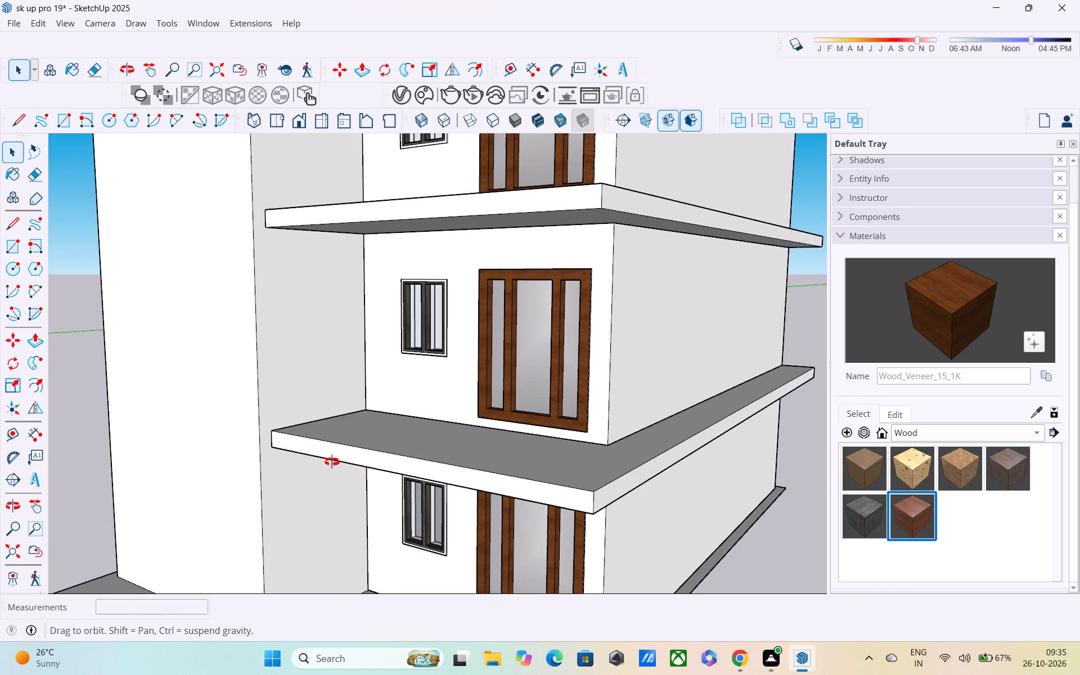
Open the slab above the ground floor for editing and offset its underside outline inward by 1'.
middle_drag(332, 462, 319, 460)
scroll(327, 457, up, 3)
middle_drag(331, 453, 304, 364)
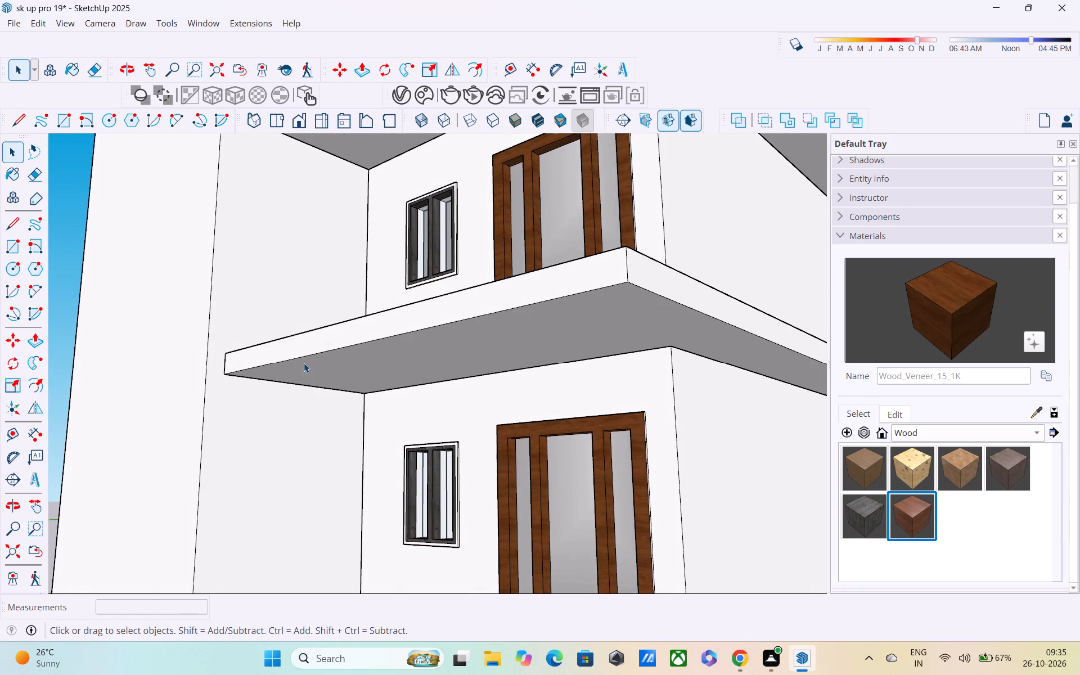
scroll(304, 363, down, 2)
middle_drag(353, 386, 317, 442)
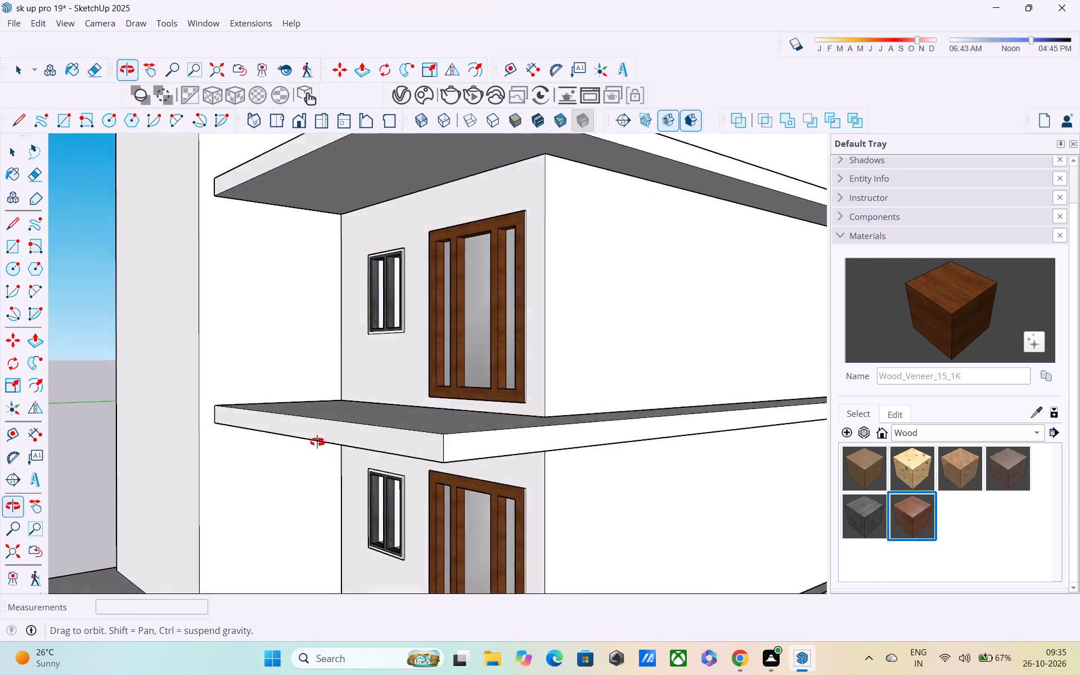
middle_drag(317, 442, 379, 318)
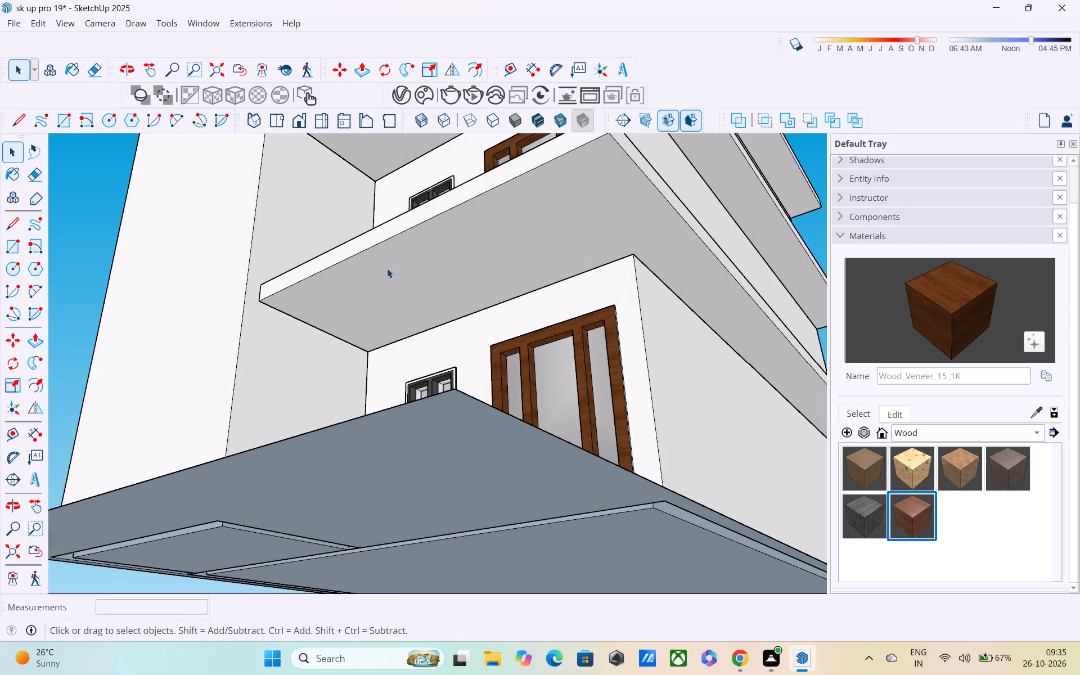
key(f)
key(space)
double_click(385, 248)
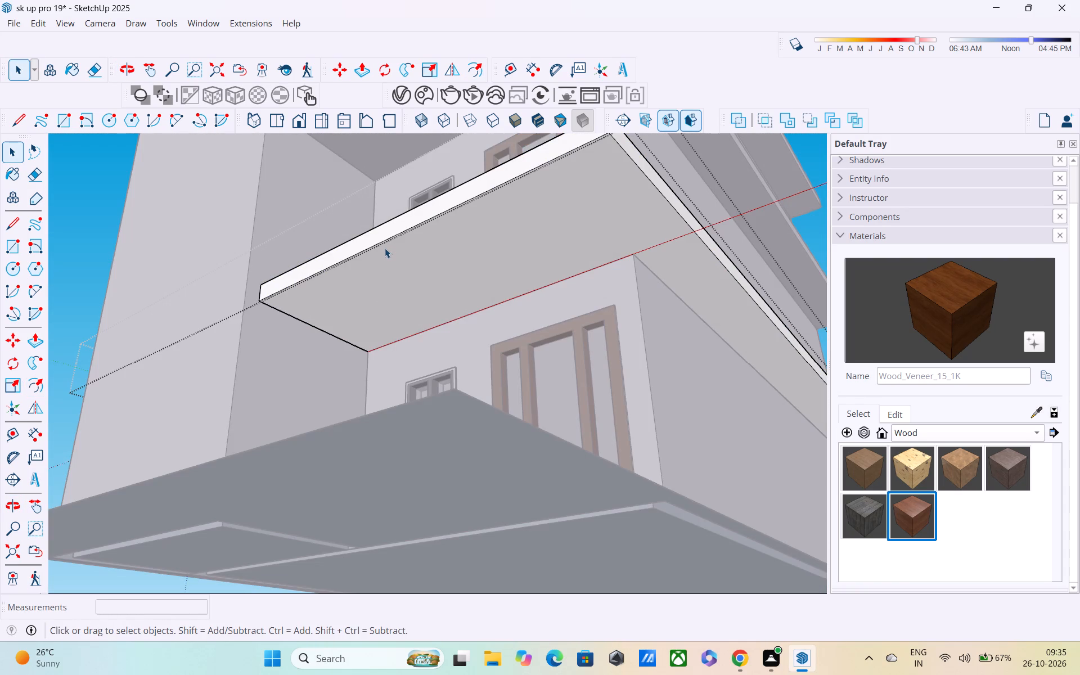
key(f)
click(385, 246)
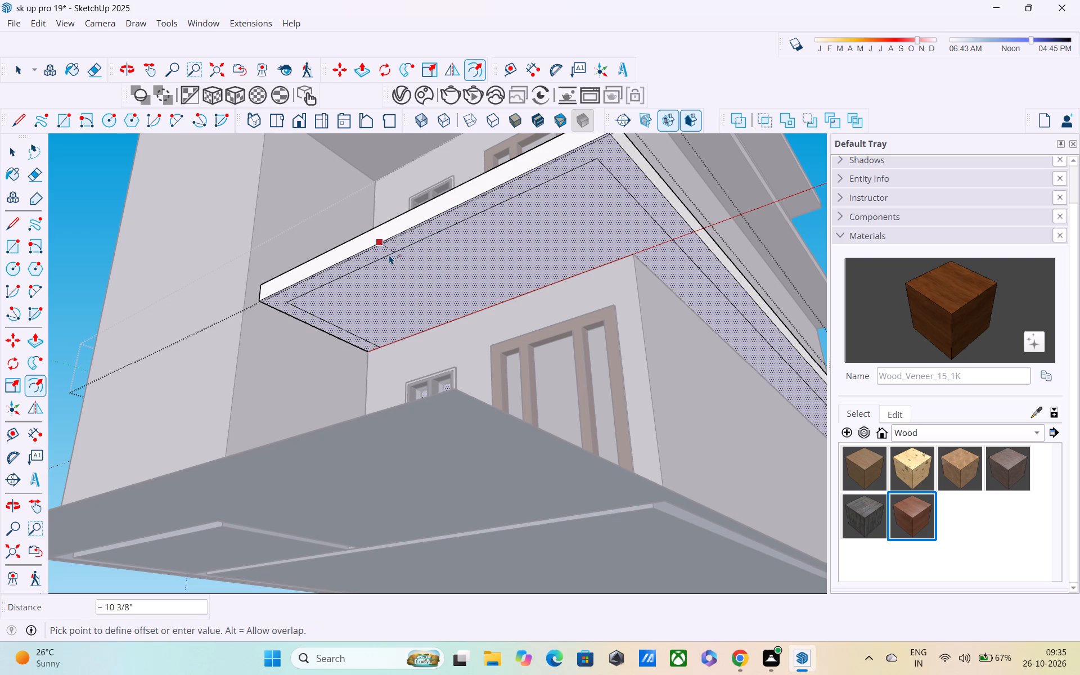
text(1')
key(Return)
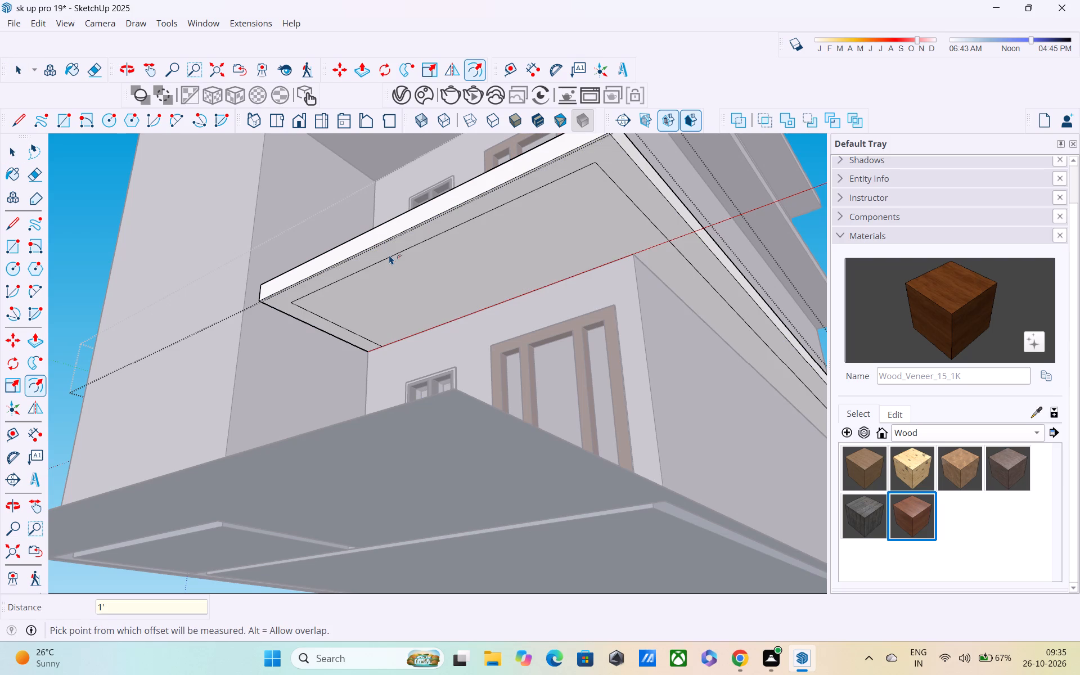
Extrude the offset border on the slab's underside downward by 1'.
scroll(389, 255, down, 2)
middle_drag(375, 253, 226, 254)
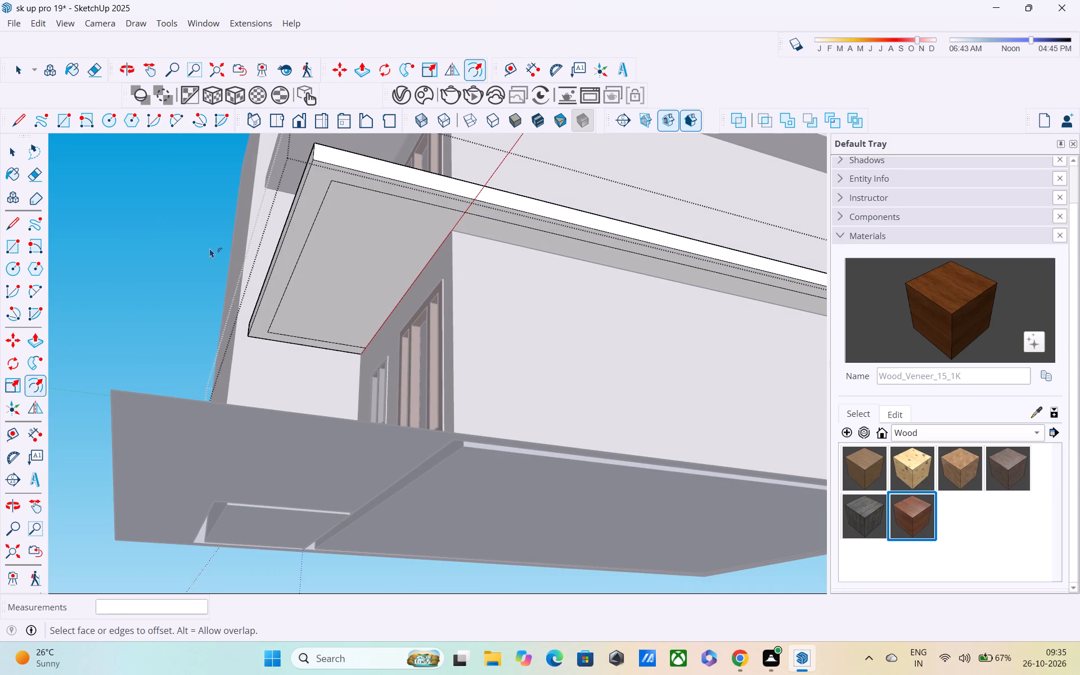
key(p)
click(287, 250)
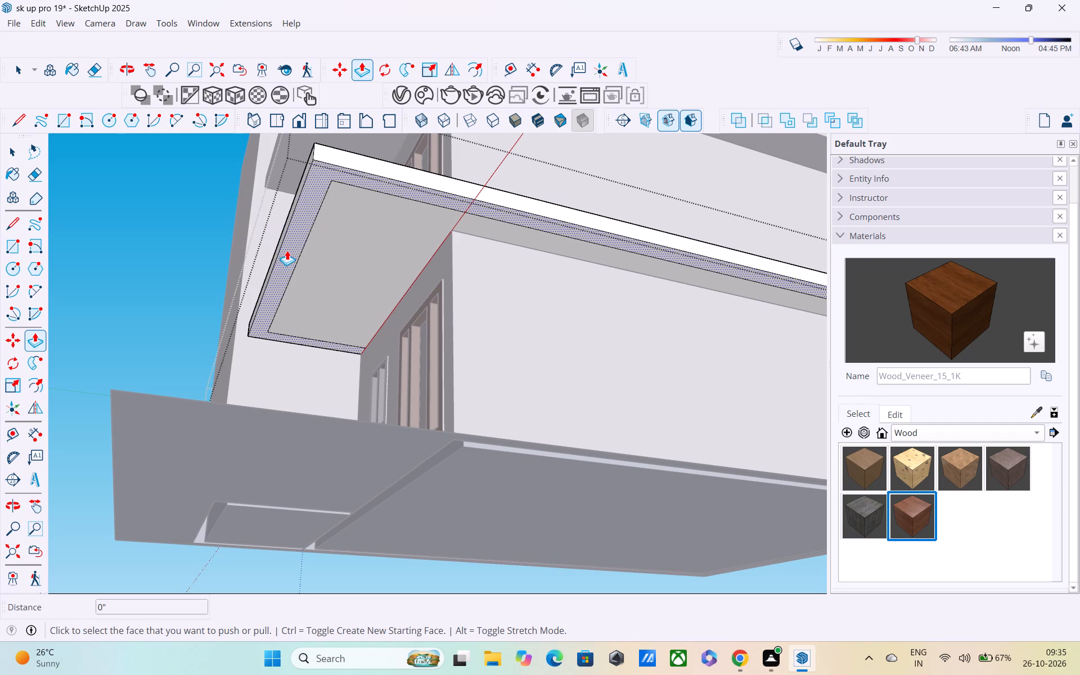
middle_drag(280, 277, 464, 324)
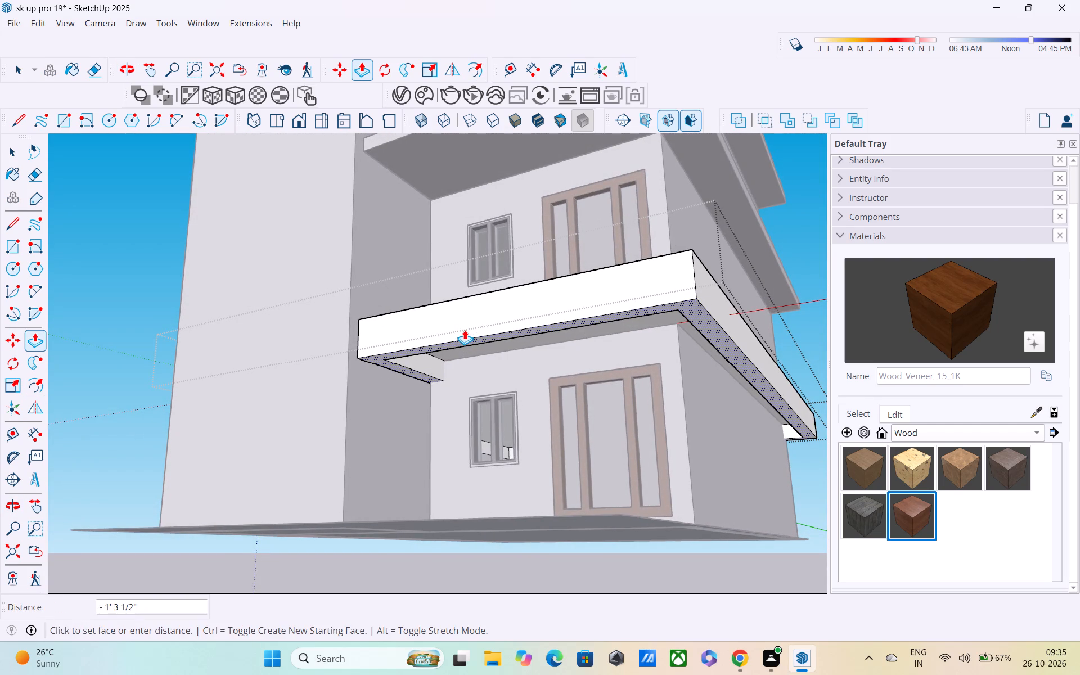
text(1')
key(Return)
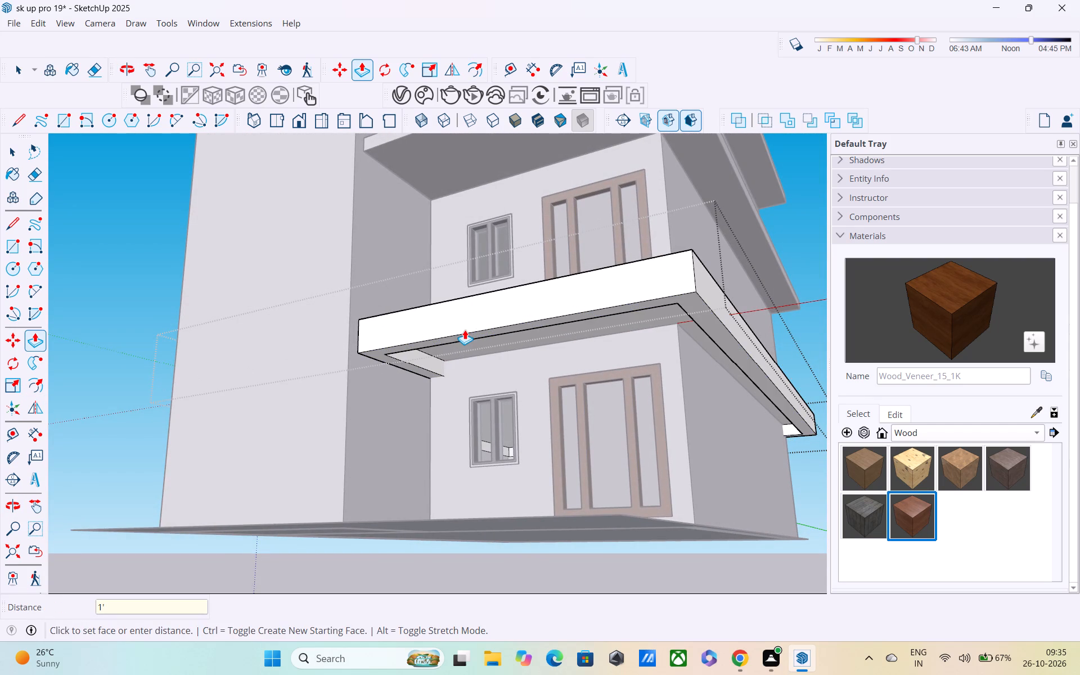
Draw a 17' 3" line across the slab's front face, joining the midpoints of its two vertical end edges.
middle_drag(461, 329, 366, 446)
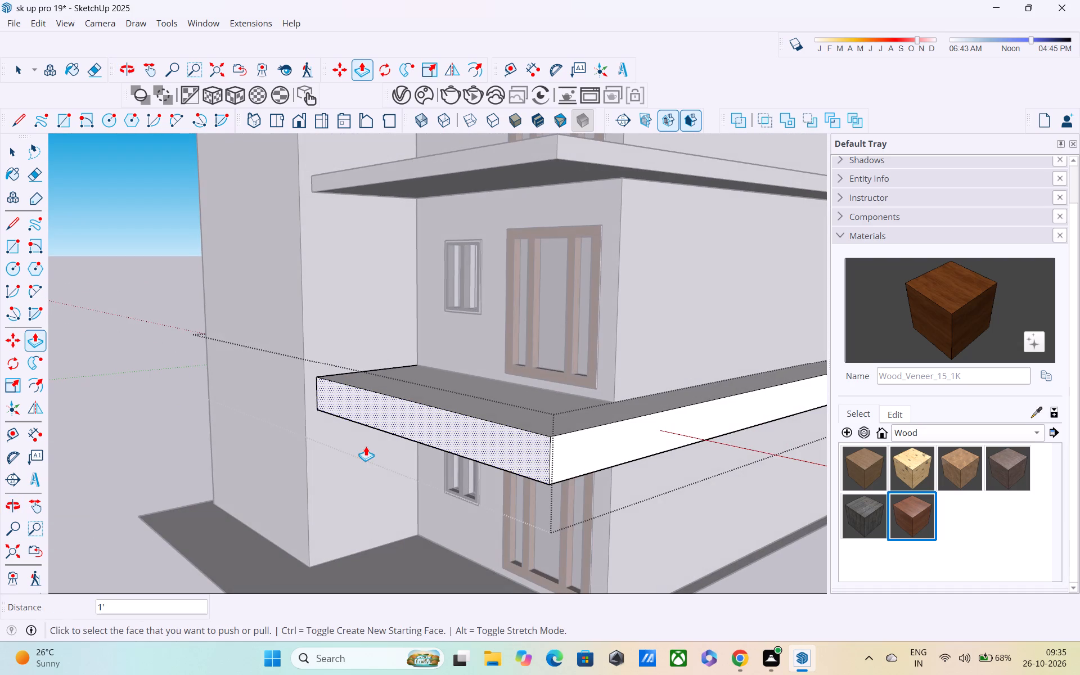
middle_drag(366, 446, 358, 422)
middle_drag(338, 417, 485, 444)
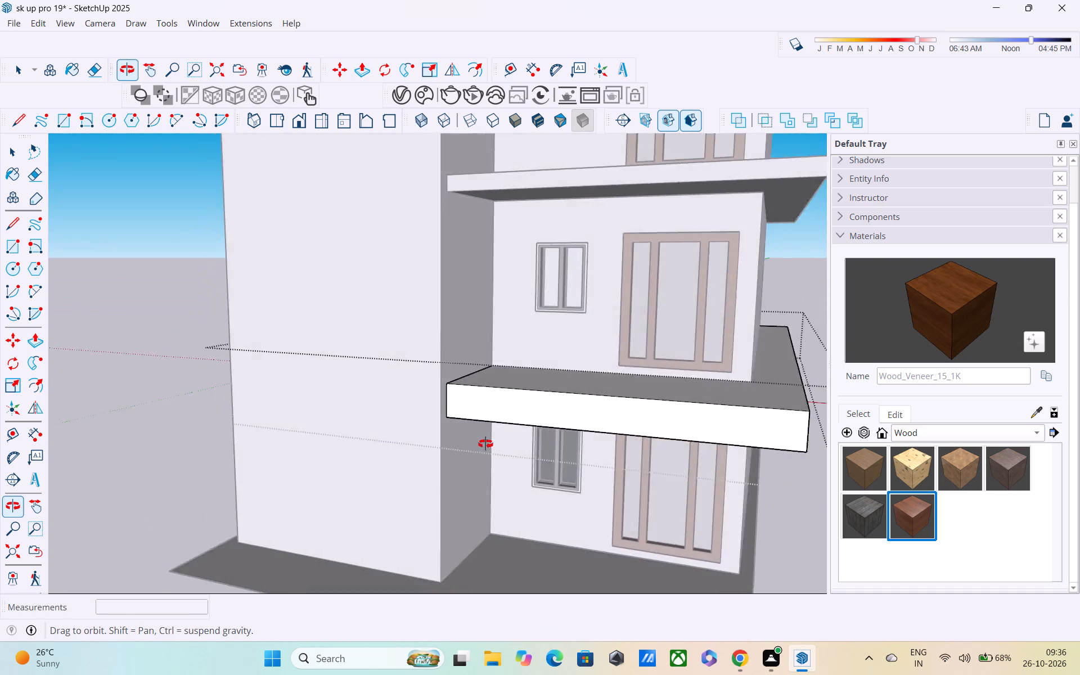
middle_drag(485, 444, 379, 423)
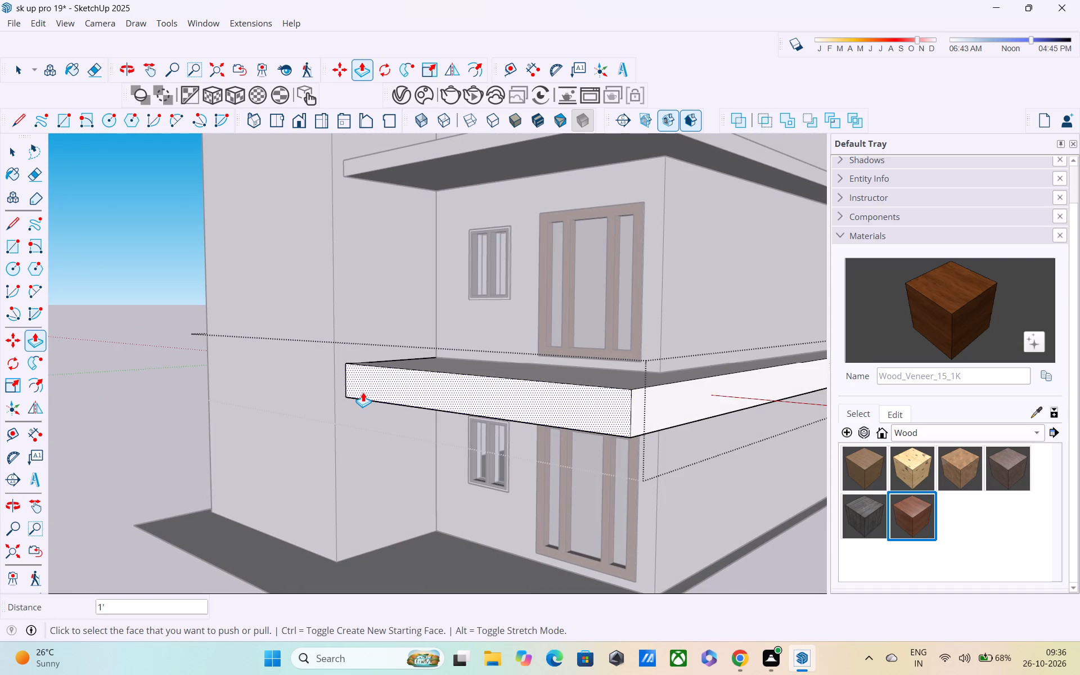
middle_drag(362, 392, 308, 442)
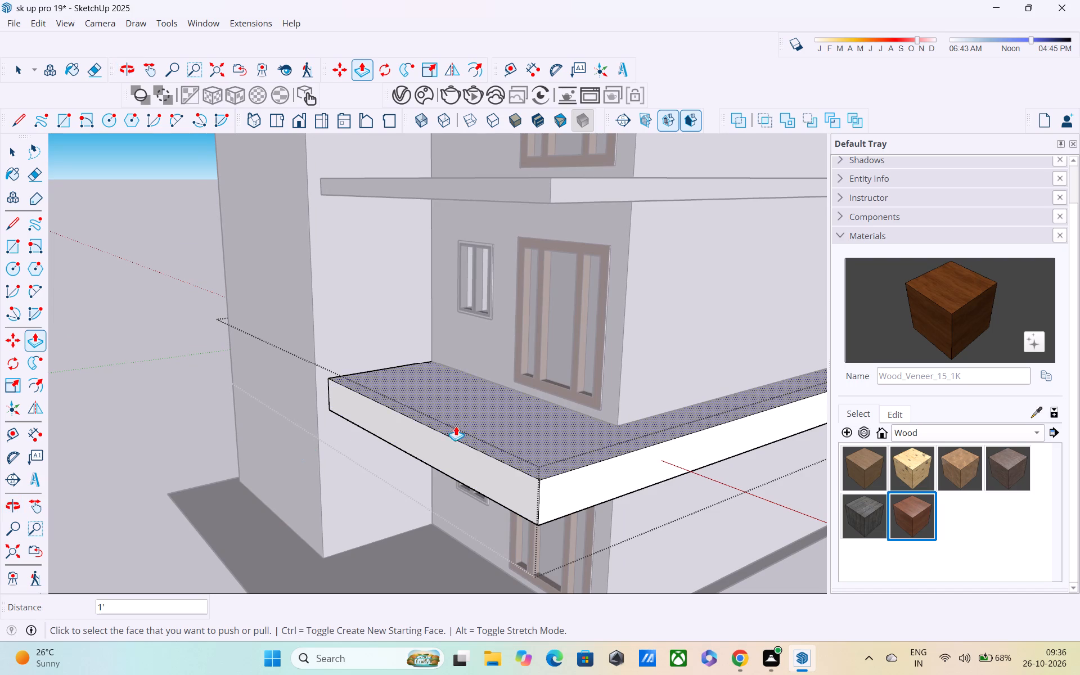
middle_drag(463, 426, 466, 365)
scroll(466, 379, up, 3)
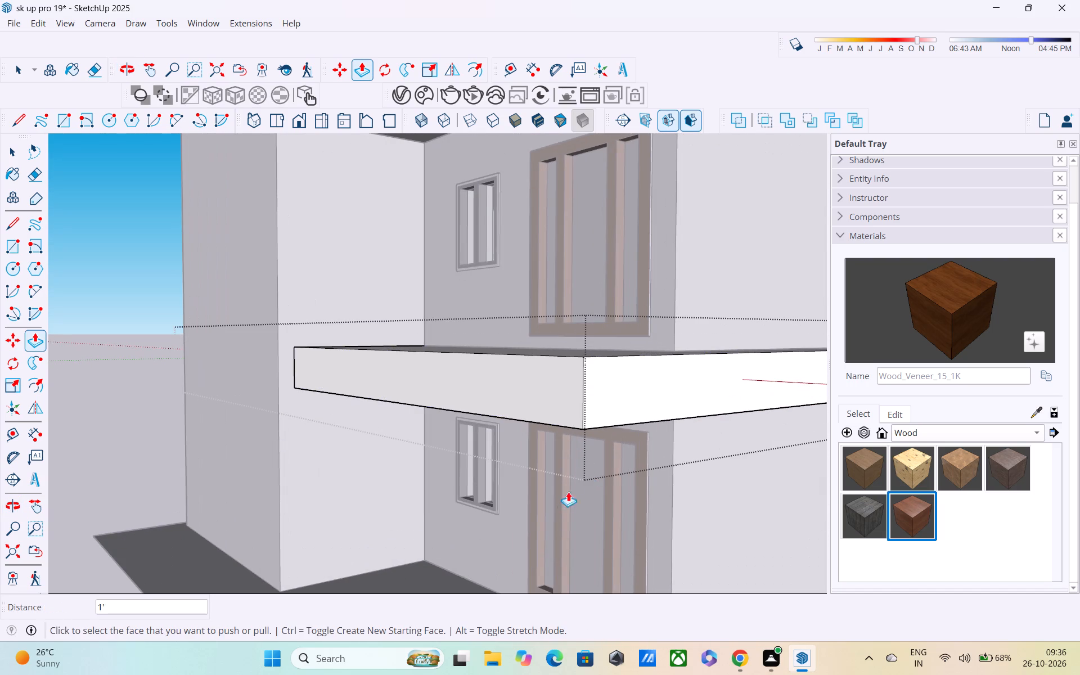
key(space)
key(l)
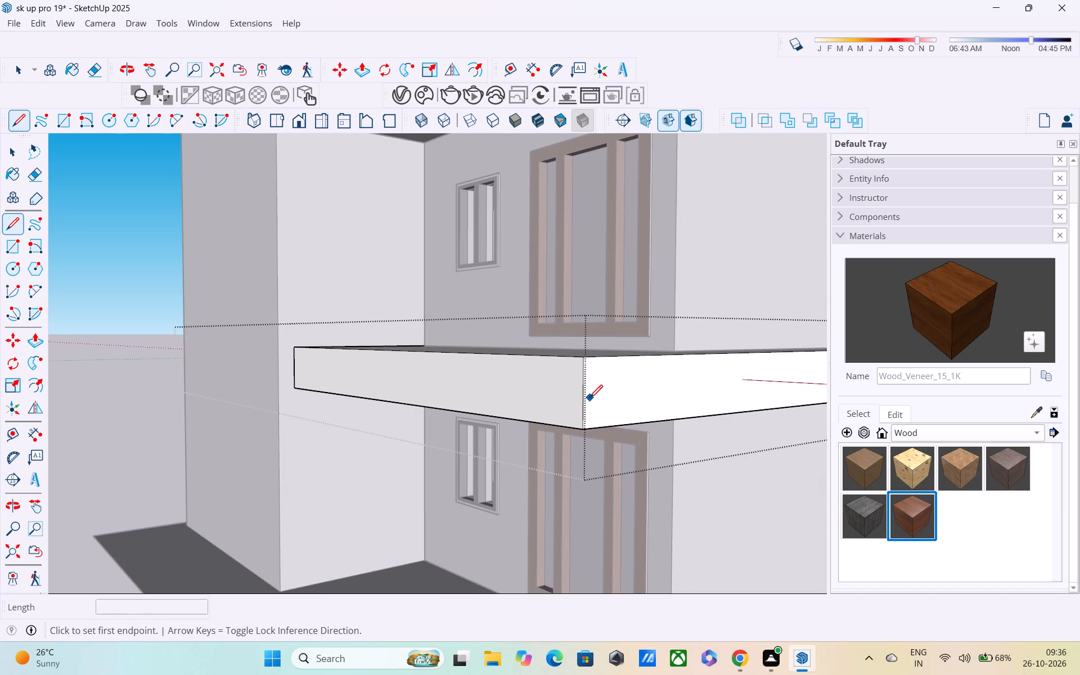
click(584, 398)
middle_drag(492, 402, 748, 397)
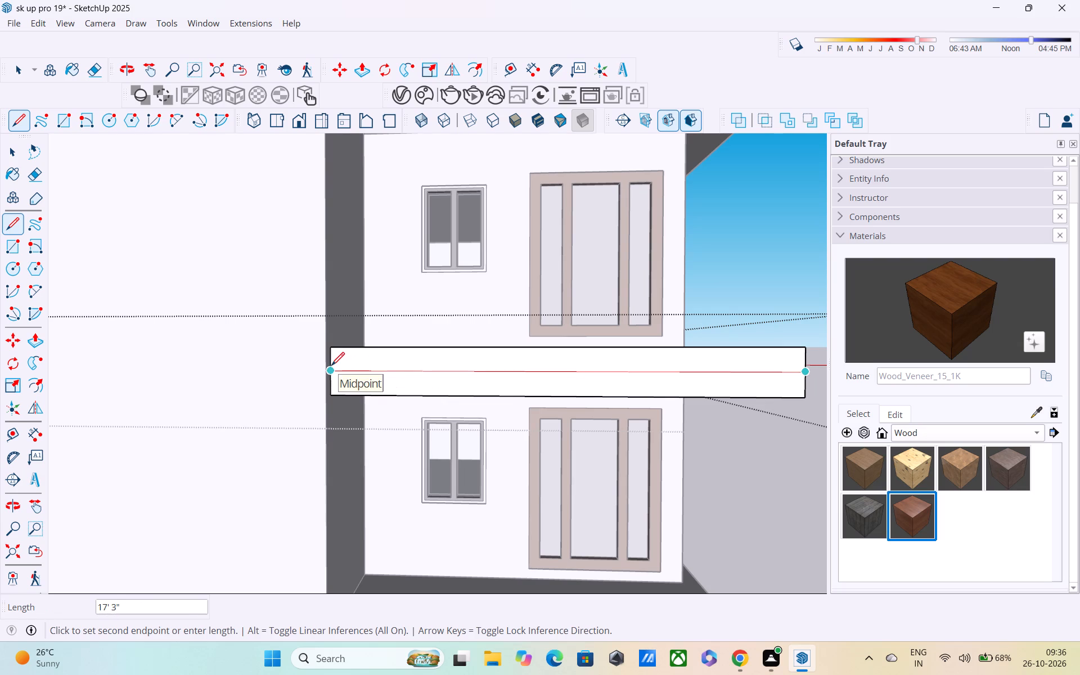
click(331, 367)
Pull the lower half of the slab's front face outward 9".
key(p)
click(464, 383)
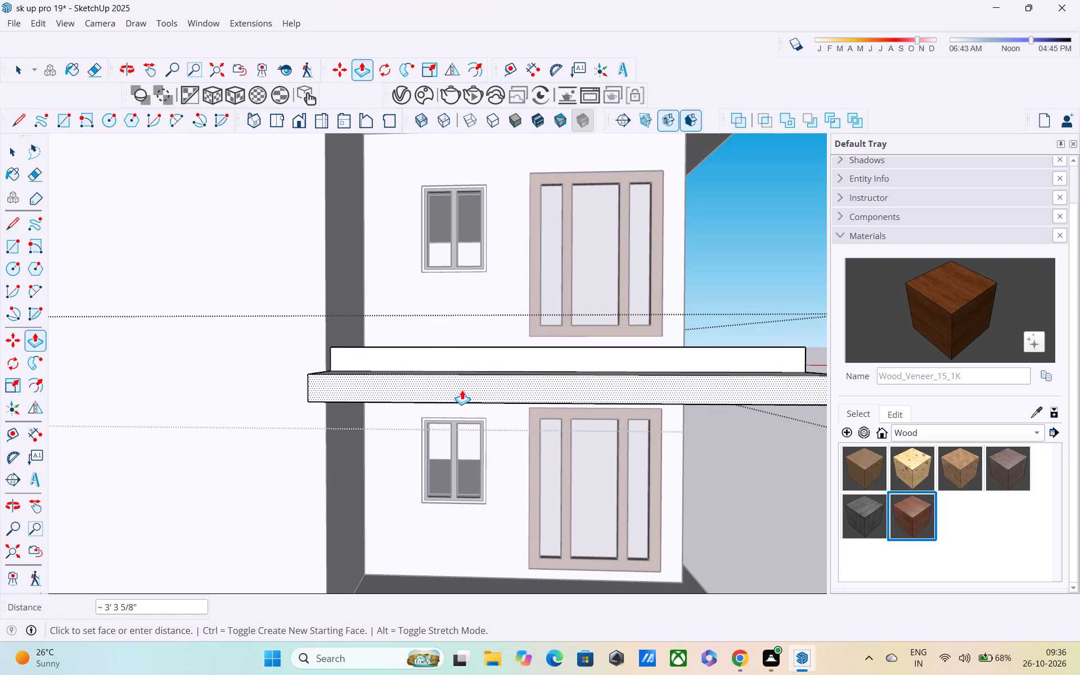
middle_drag(462, 390, 317, 512)
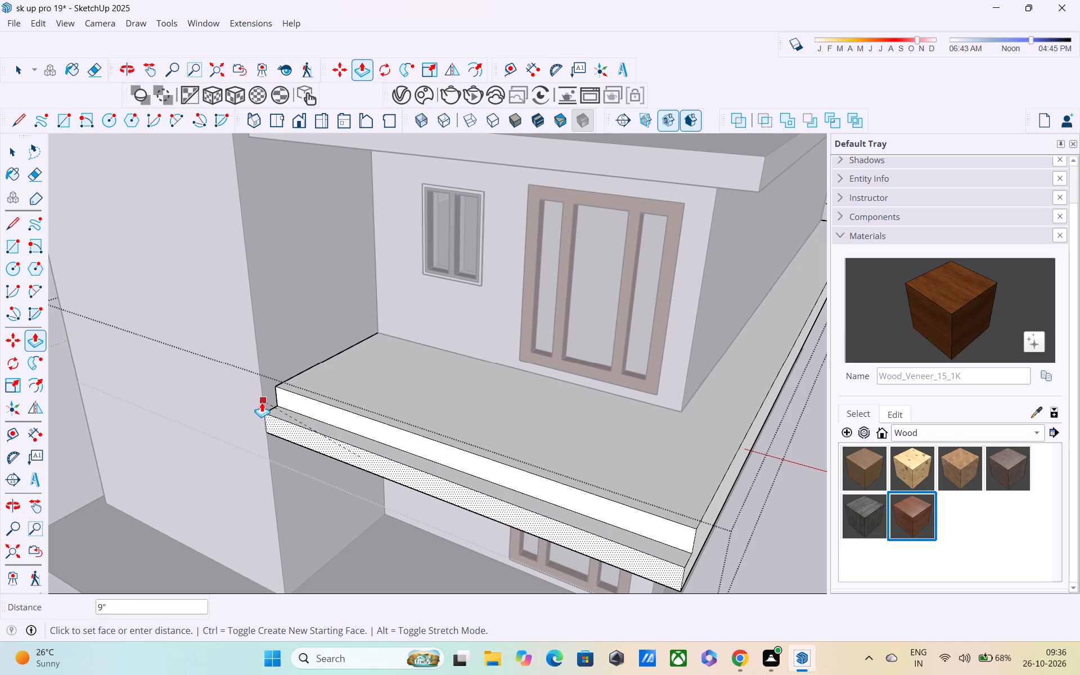
click(262, 402)
Examine the stepped front edge of the slab against the full-height block and upper slabs from the front and above.
middle_drag(348, 491, 458, 458)
scroll(458, 458, down, 2)
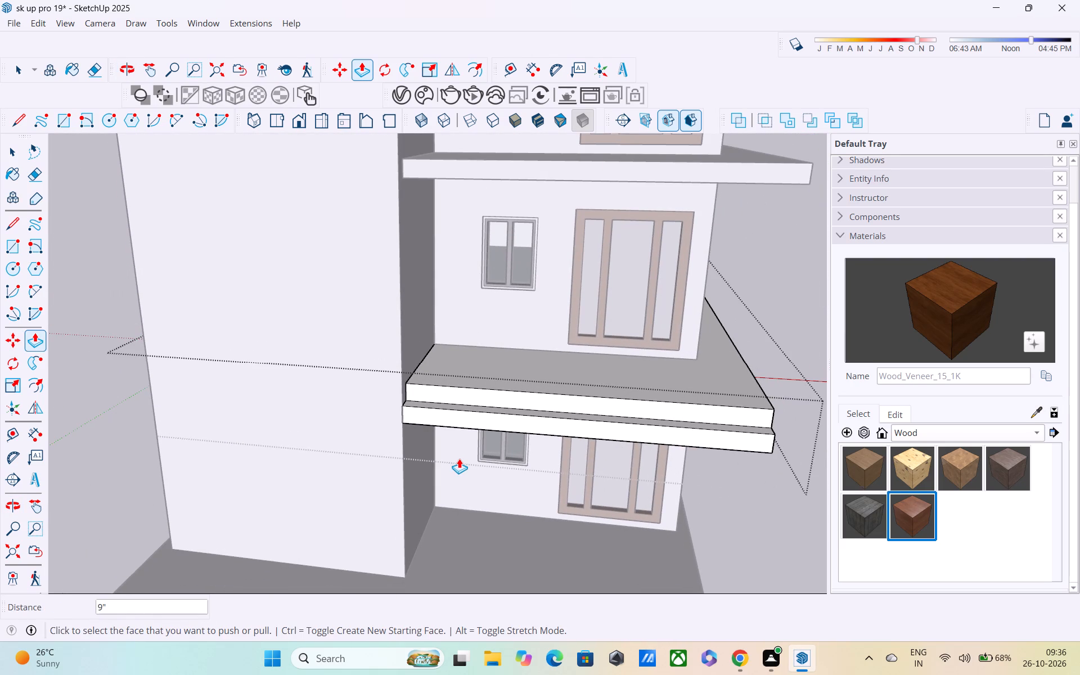
middle_drag(458, 459, 471, 432)
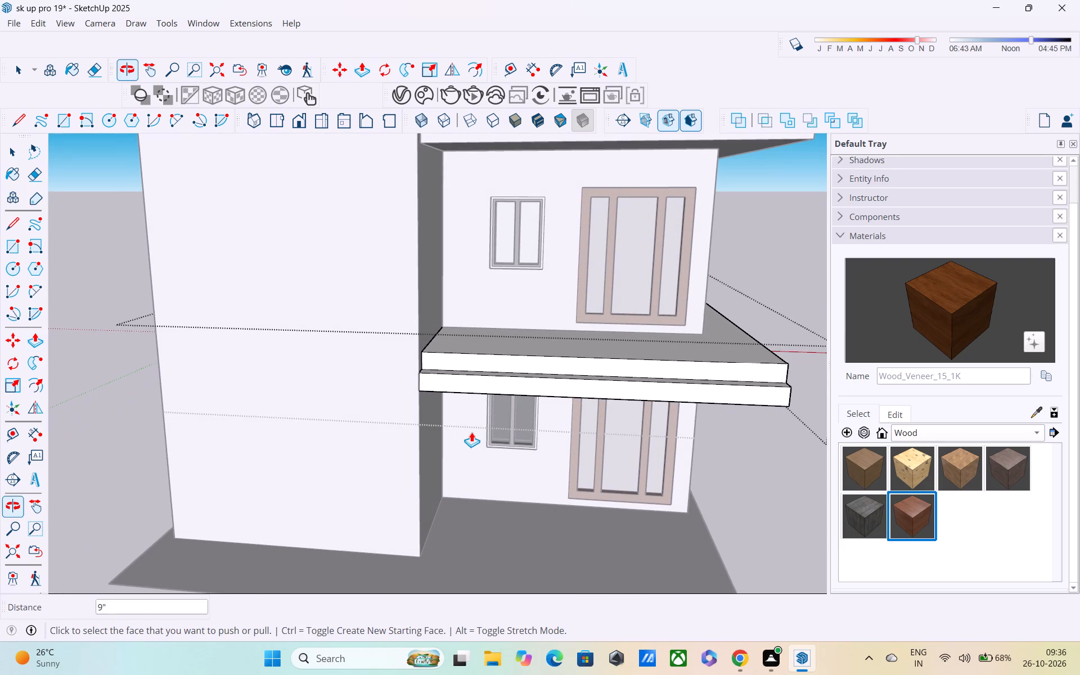
scroll(471, 434, down, 1)
middle_drag(497, 481, 537, 565)
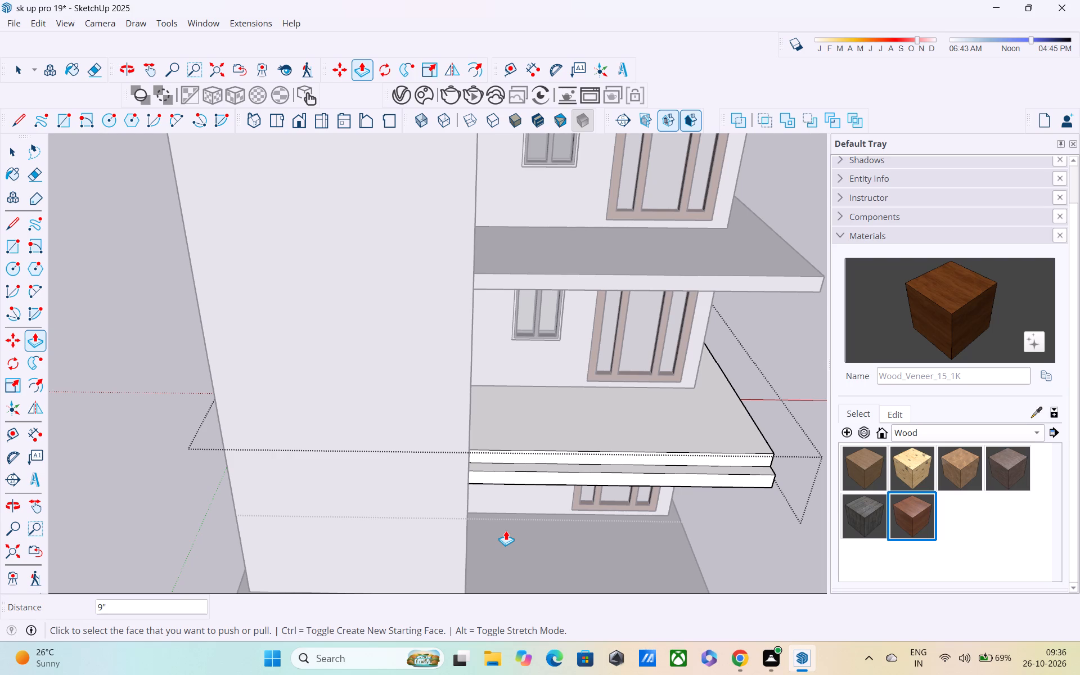
middle_drag(506, 530, 510, 506)
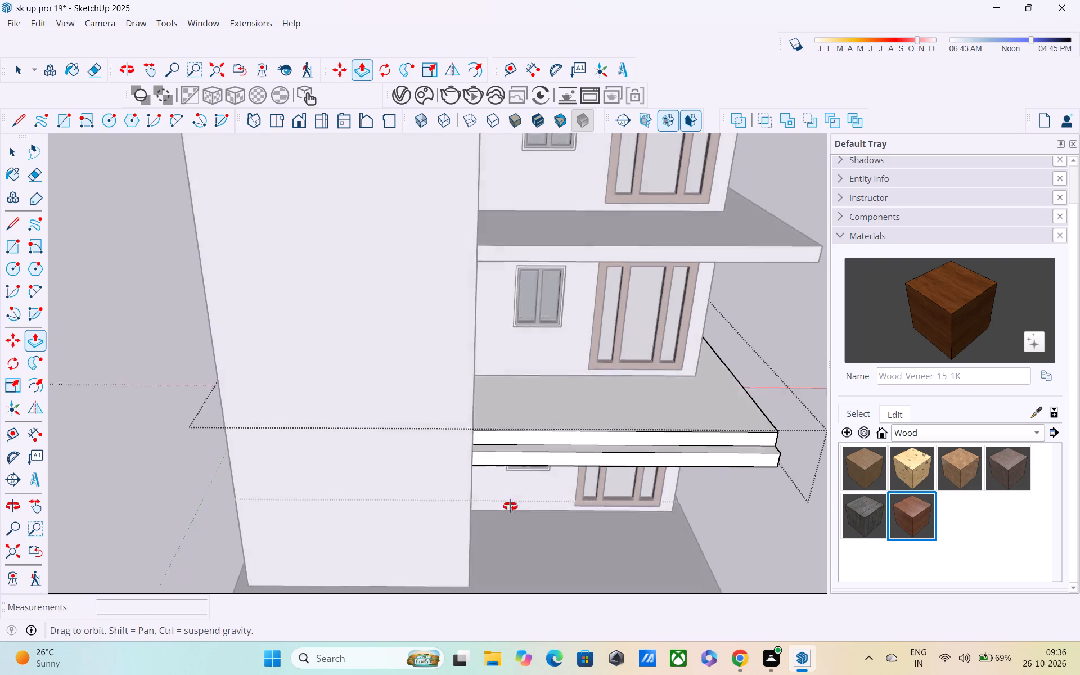
middle_drag(510, 506, 513, 484)
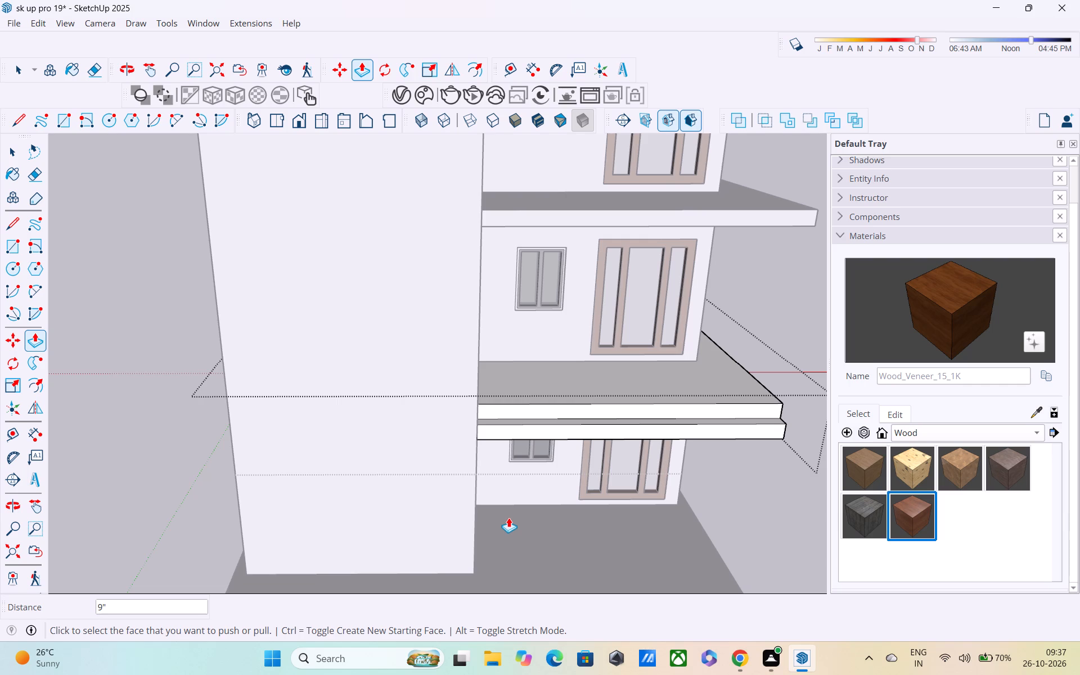
middle_drag(508, 515, 489, 457)
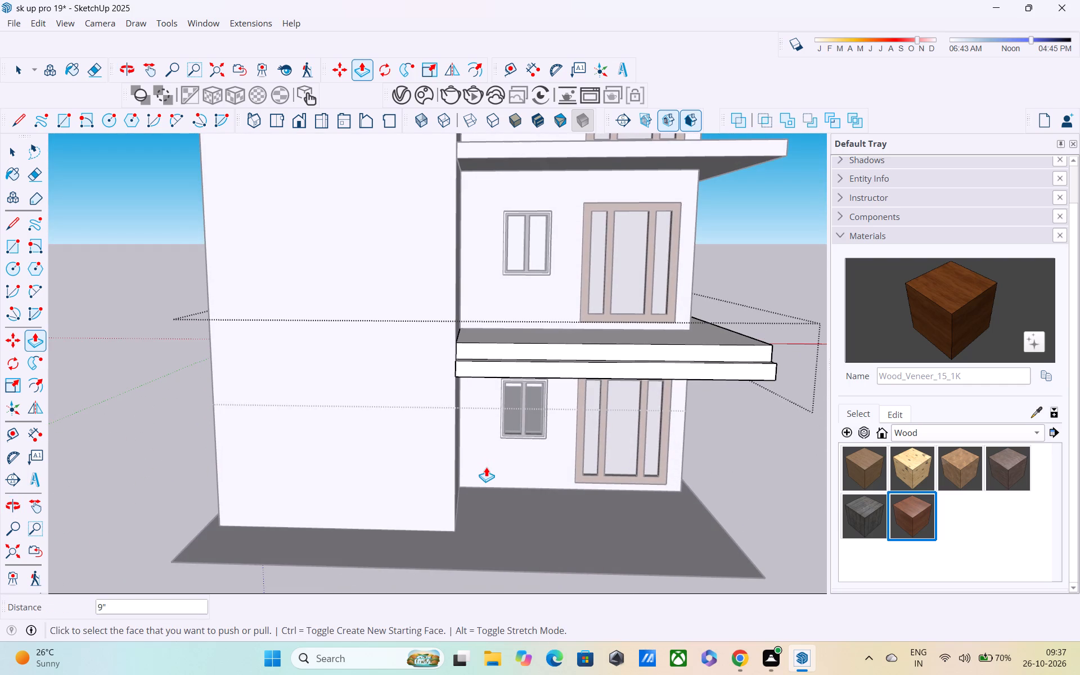
middle_drag(486, 467, 498, 454)
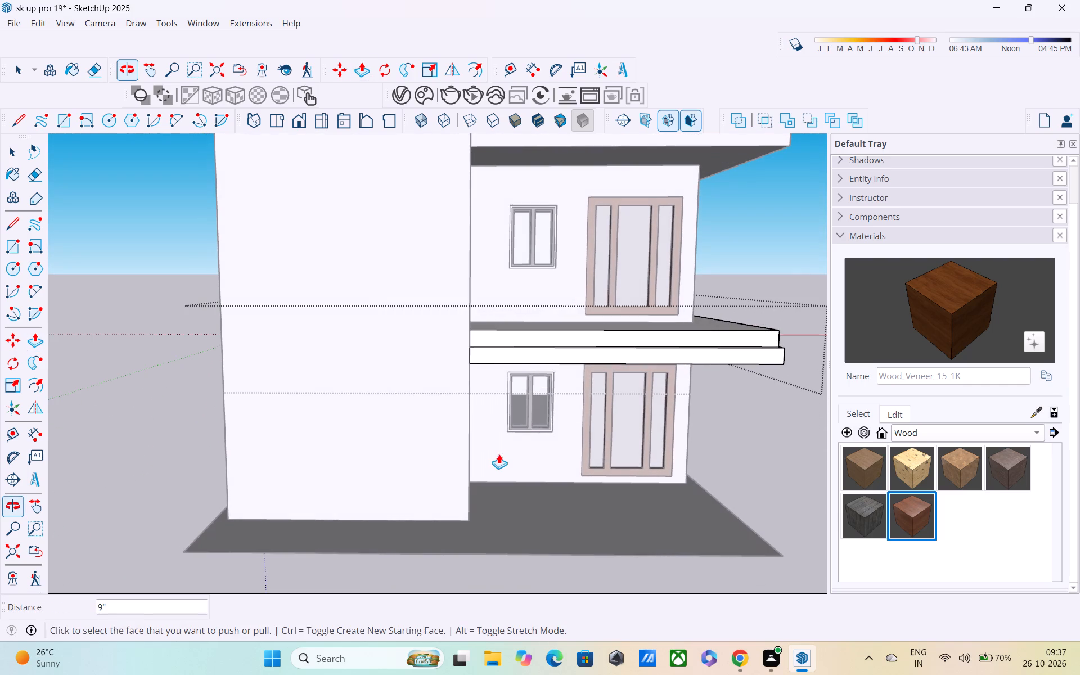
shift+middle_drag(502, 456, 488, 525)
middle_drag(525, 440, 493, 485)
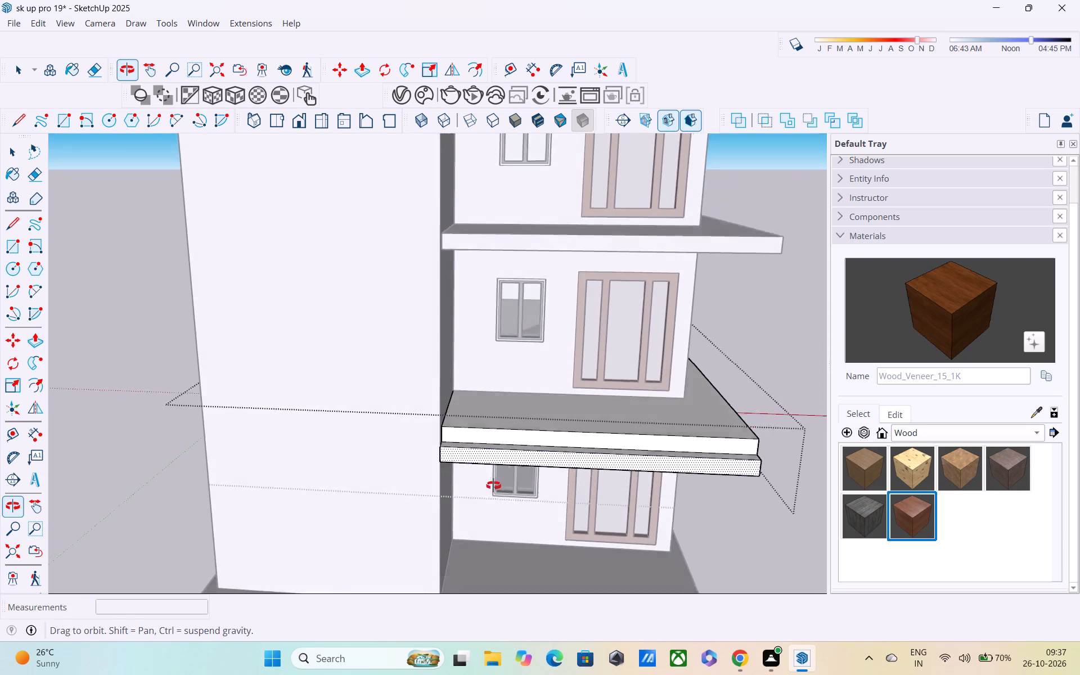
middle_drag(493, 485, 485, 510)
Copy the vertical end edge of the projecting lower strip, beside the full-height block, 2' along the strip.
key(l)
scroll(485, 493, up, 2)
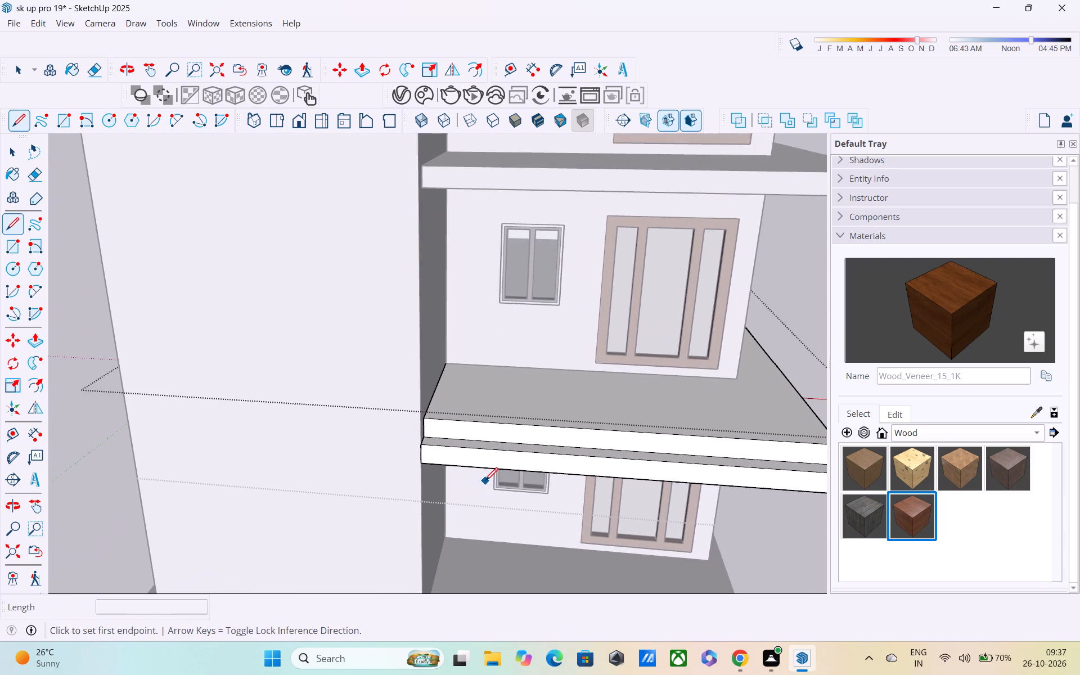
middle_drag(485, 480, 476, 434)
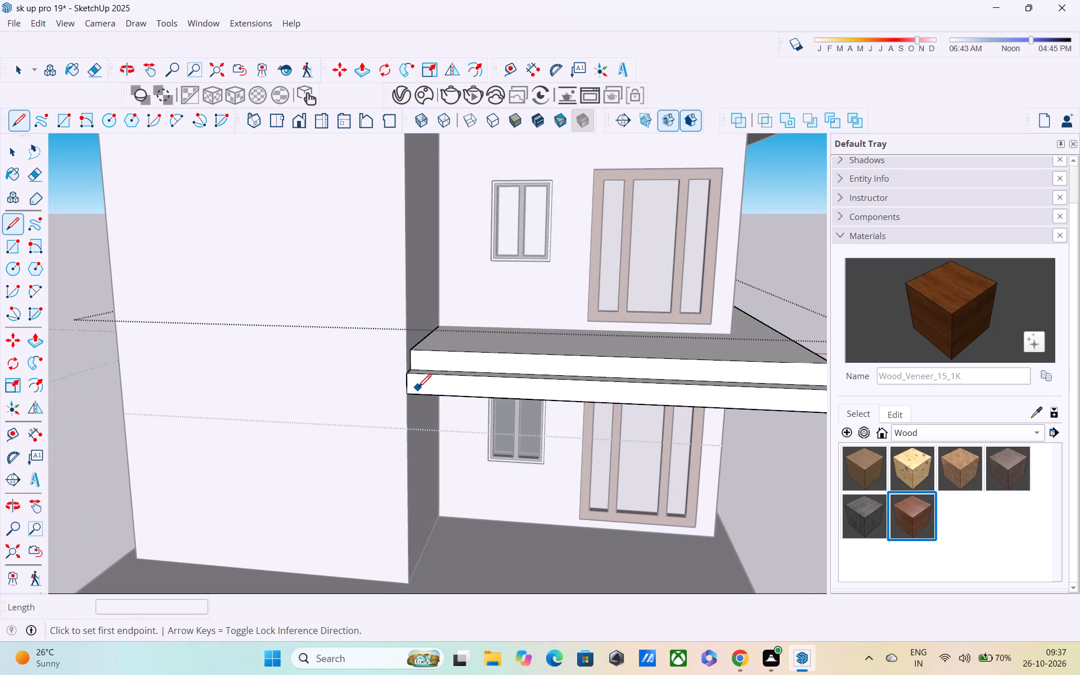
key(space)
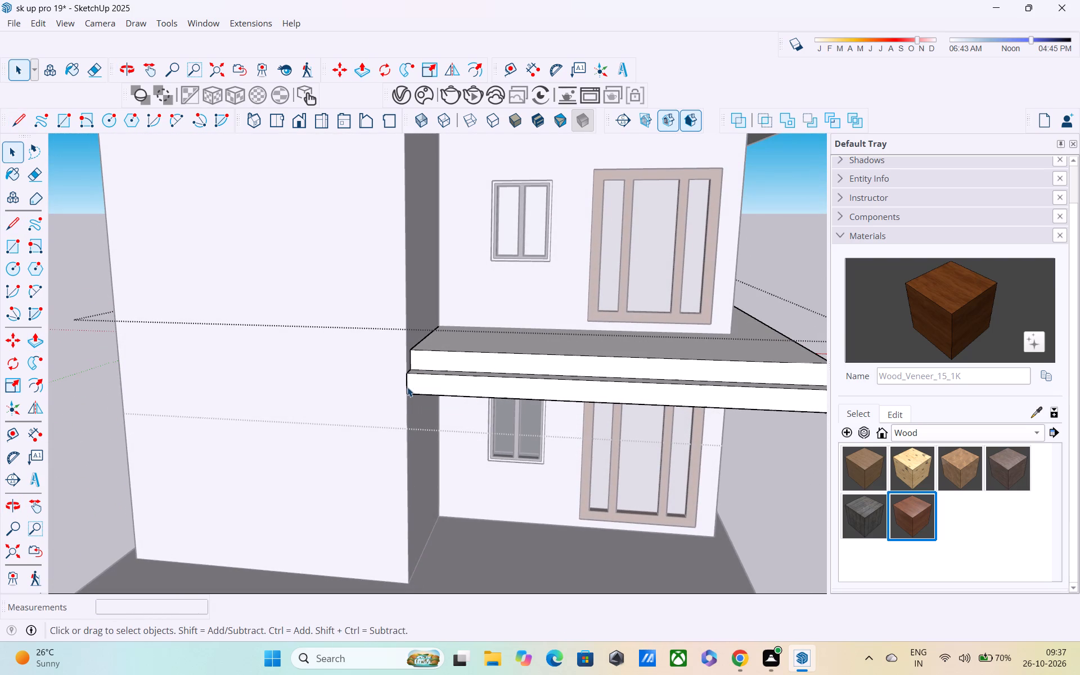
click(407, 387)
key(m)
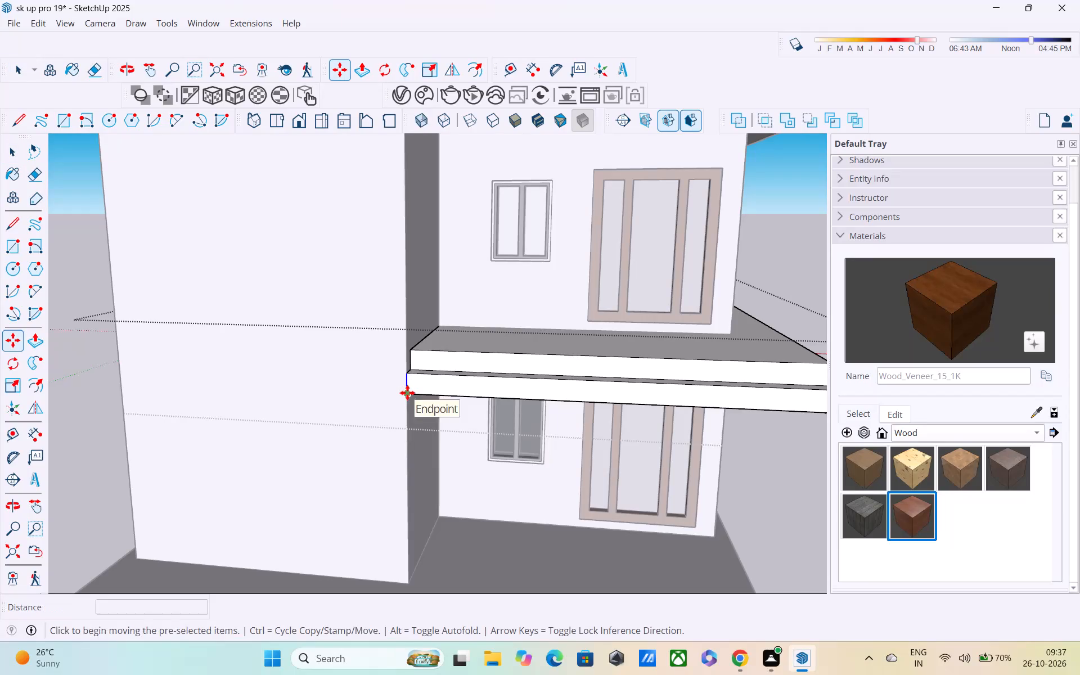
click(407, 393)
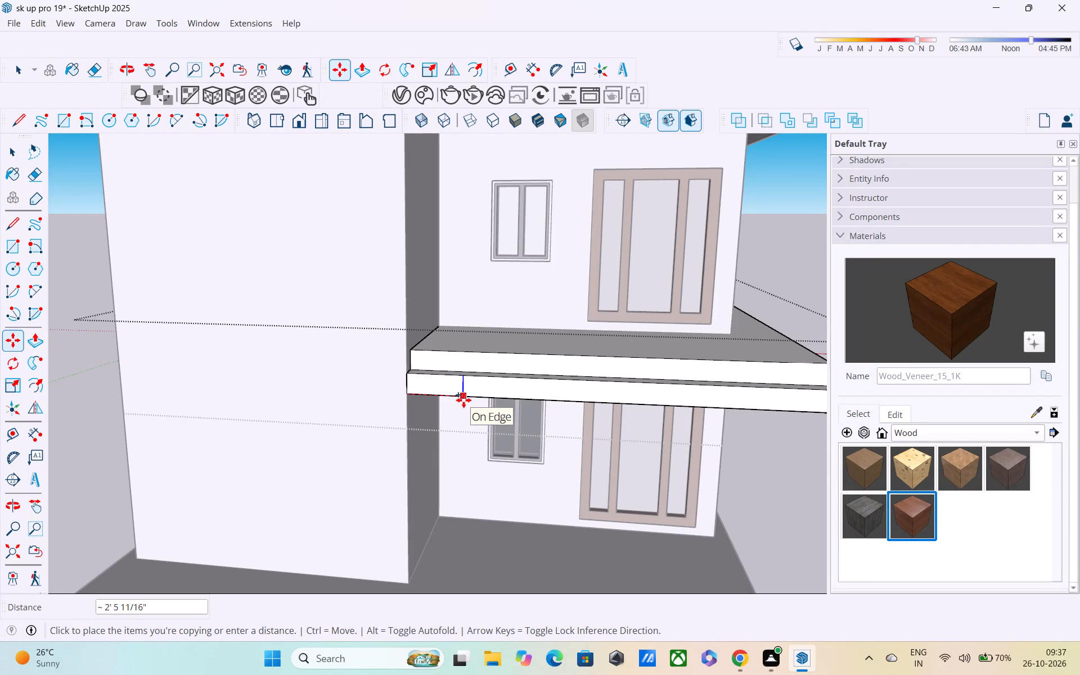
text(1')
key(Return)
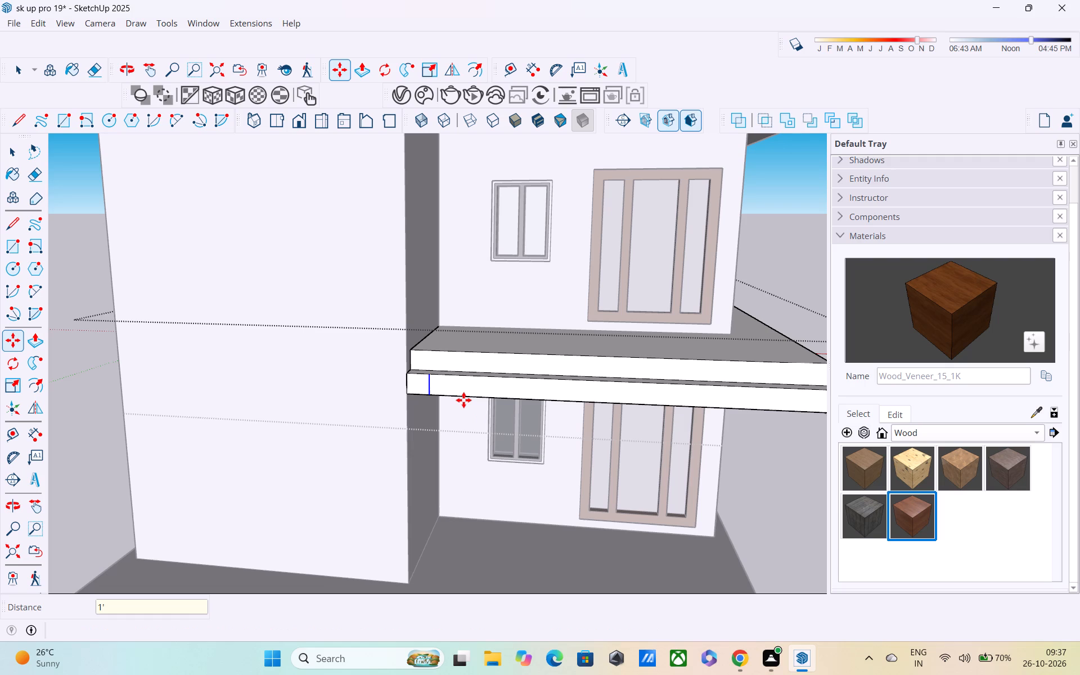
text(2')
key(Return)
middle_drag(458, 393, 459, 354)
scroll(432, 373, up, 3)
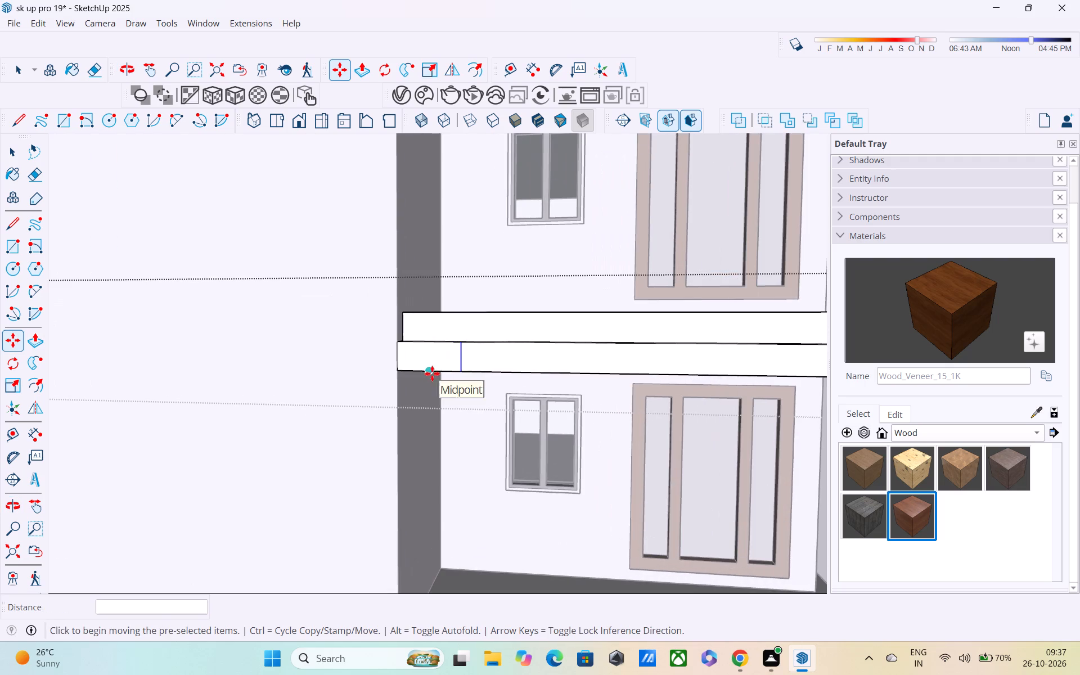
Draw a line across the top of the projecting strip, from the copied vertical edge back to the slab's face.
middle_drag(432, 373, 372, 451)
middle_drag(340, 472, 337, 484)
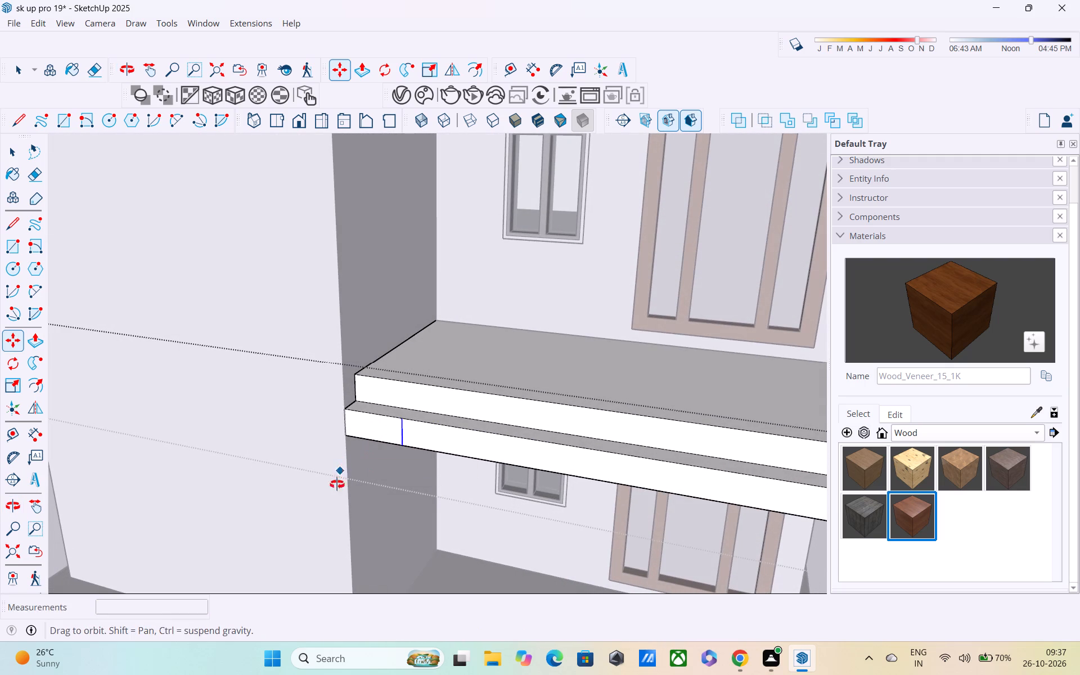
middle_drag(337, 484, 322, 534)
key(l)
scroll(375, 502, up, 2)
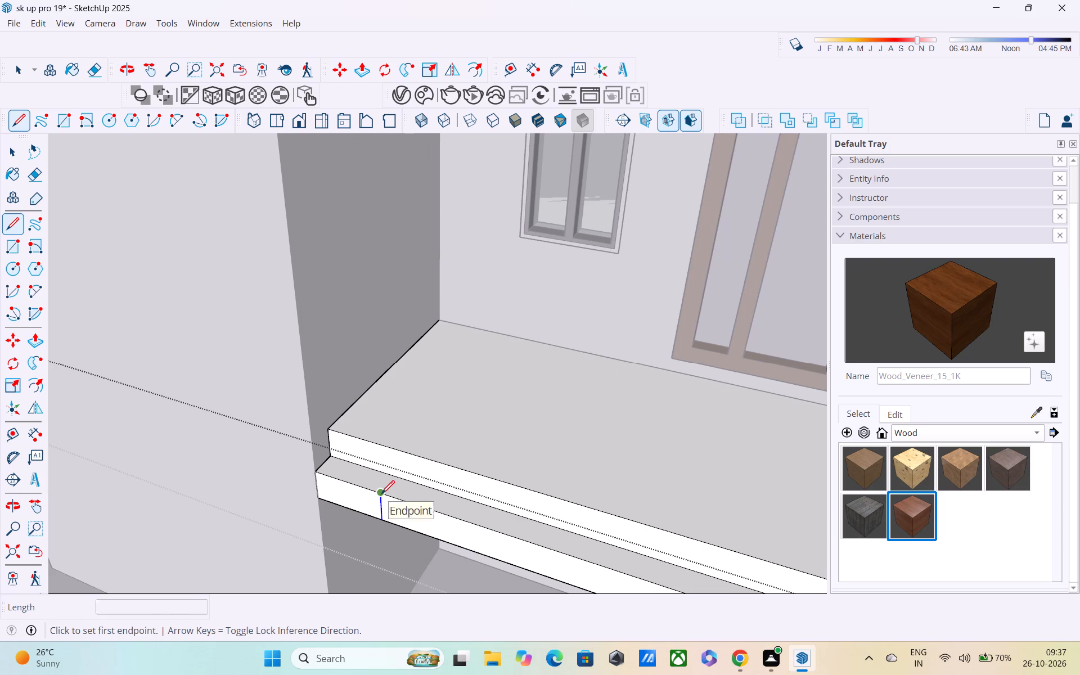
click(381, 495)
click(394, 479)
Pull the marked-off 2' section of the projecting strip's top up to the underside of the slab above, forming a column.
key(p)
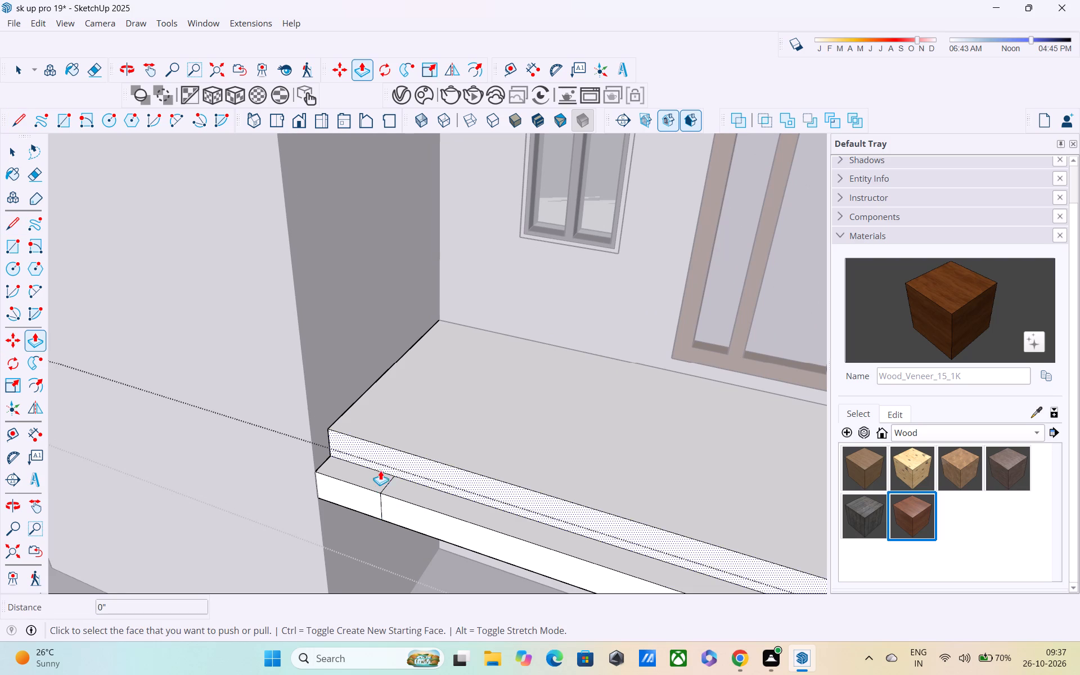
click(368, 476)
scroll(379, 415, down, 4)
middle_drag(379, 415, 381, 395)
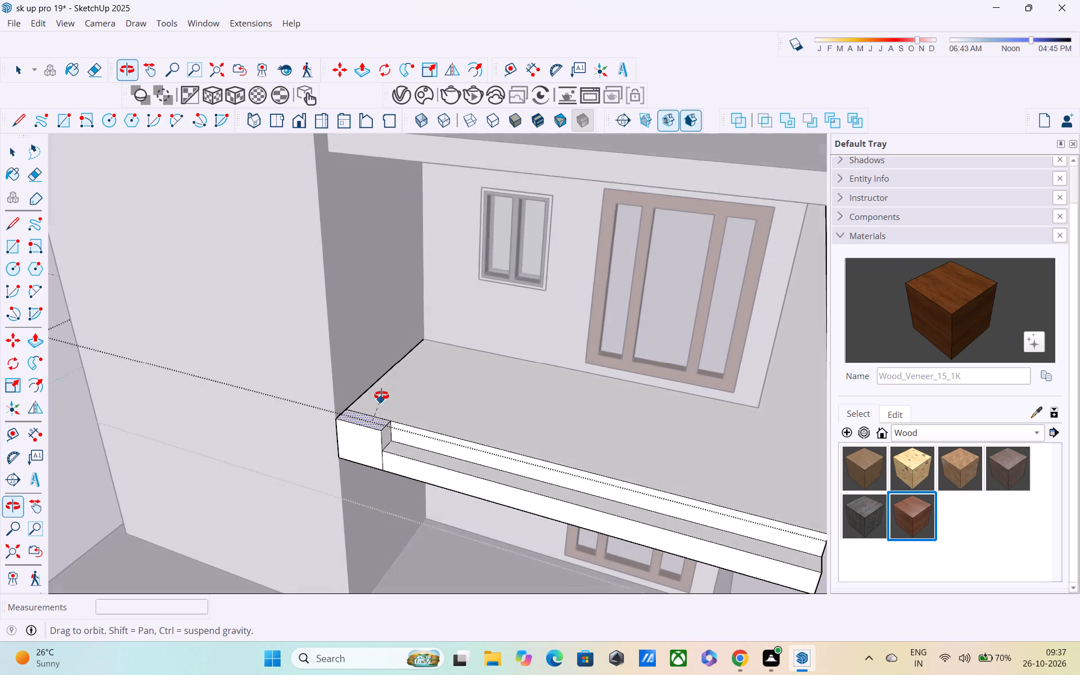
middle_drag(381, 395, 384, 389)
middle_drag(372, 409, 341, 494)
scroll(336, 502, up, 2)
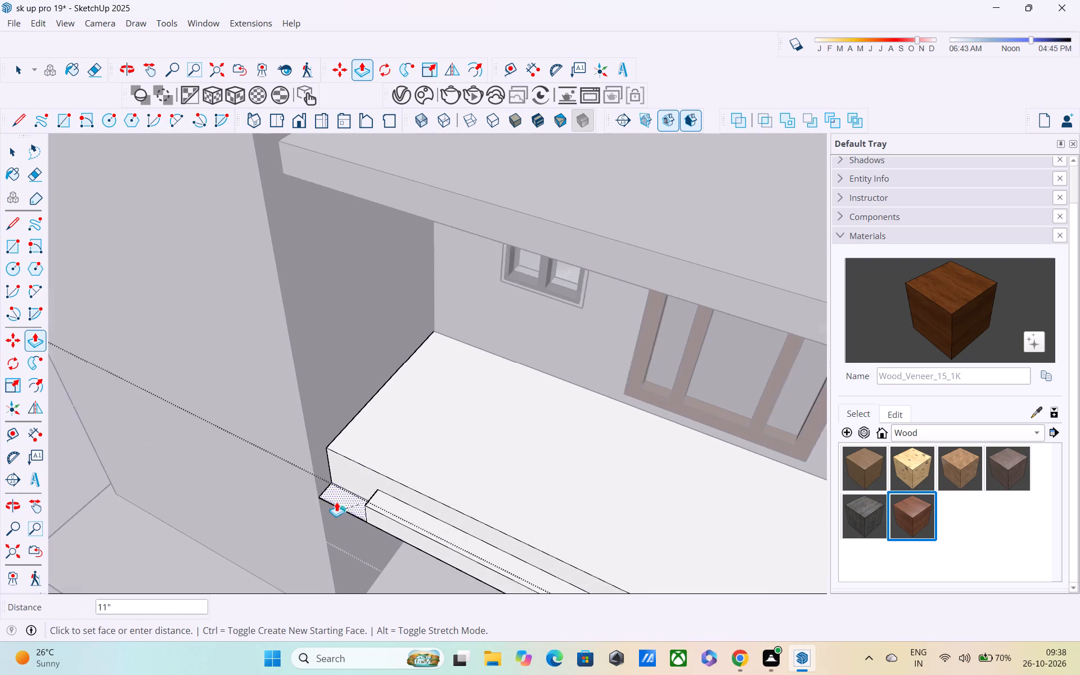
scroll(336, 502, up, 1)
click(357, 457)
click(357, 465)
scroll(372, 384, down, 1)
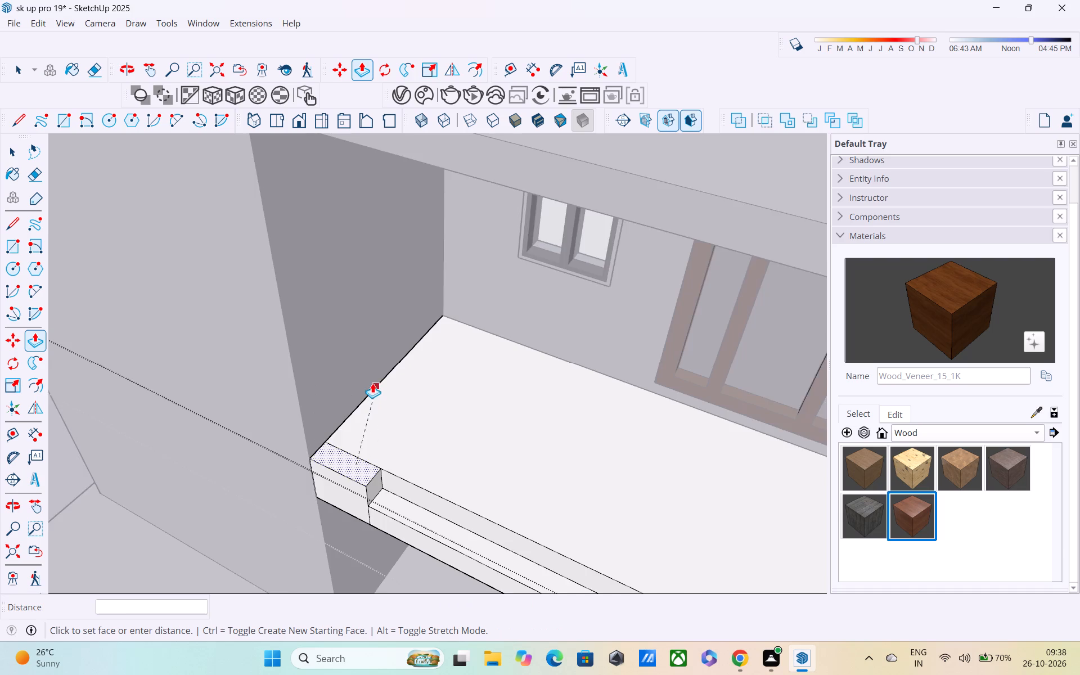
scroll(372, 383, down, 2)
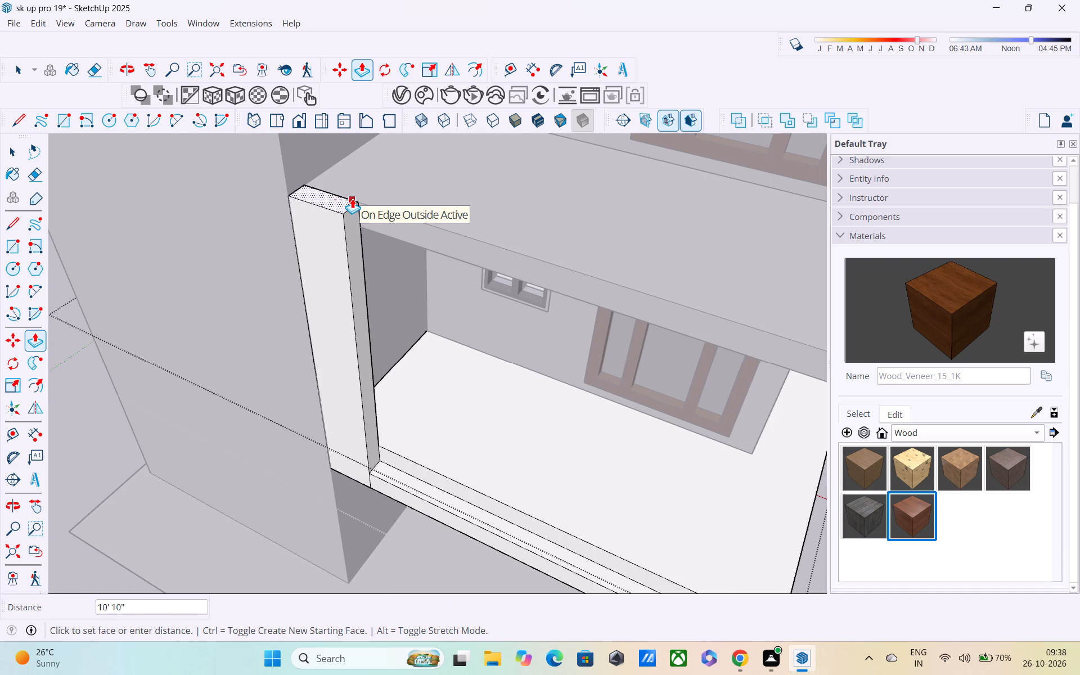
middle_drag(352, 199, 415, 151)
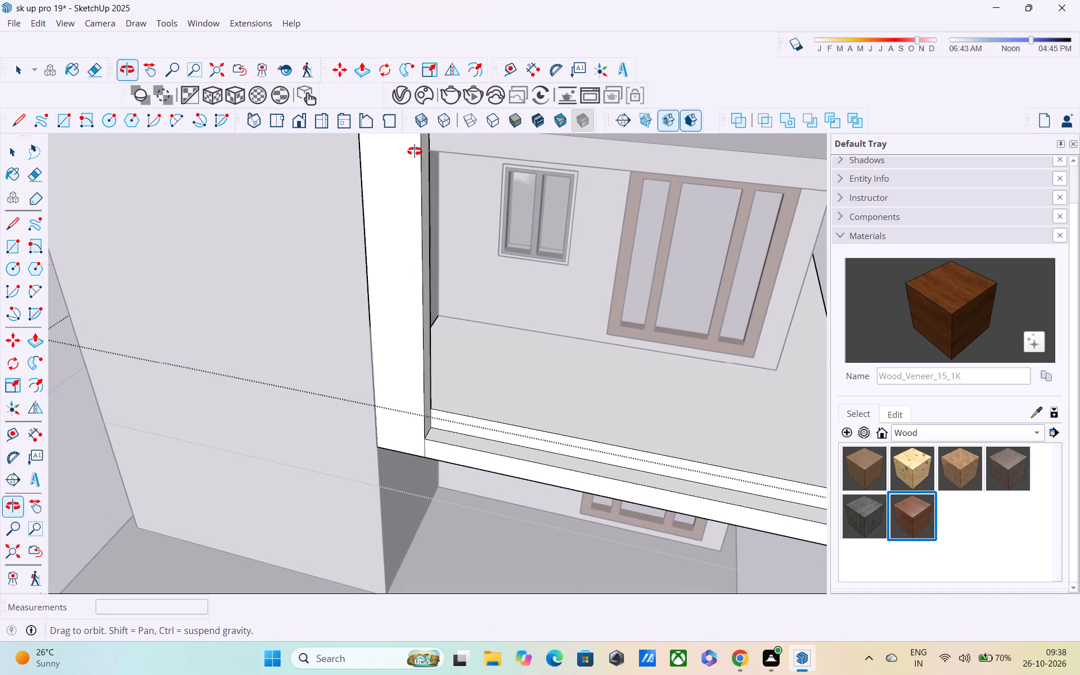
middle_drag(415, 151, 426, 258)
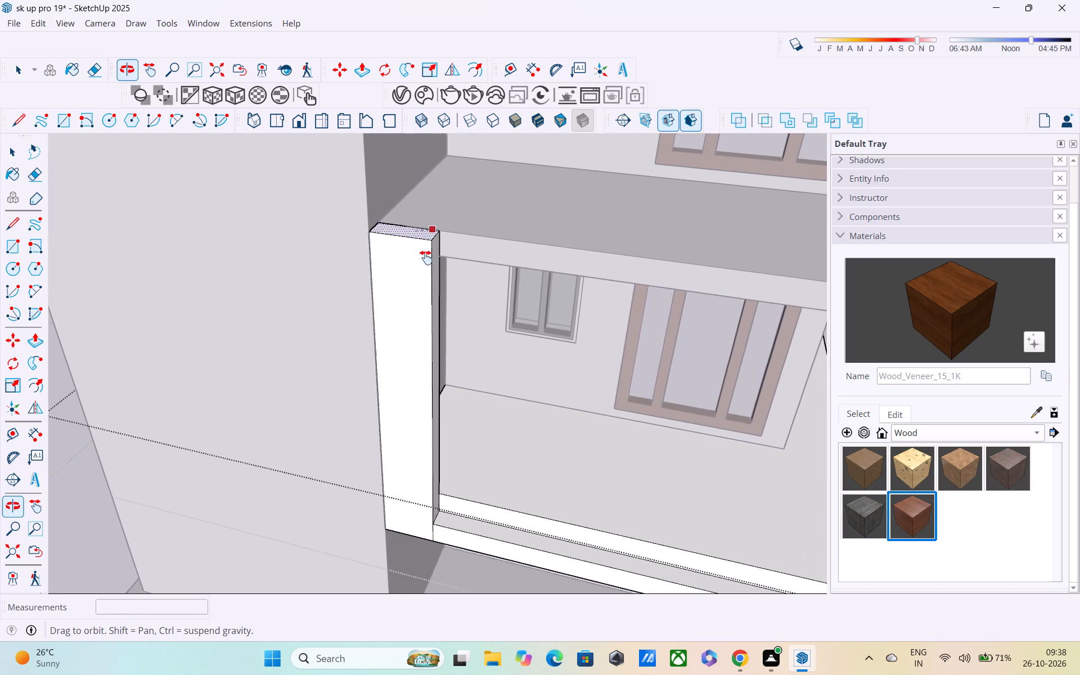
middle_drag(426, 258, 426, 257)
click(426, 254)
Mark a 6" deep by 9" wide patch at the top of the column's inner side face with lines.
middle_drag(456, 269, 448, 218)
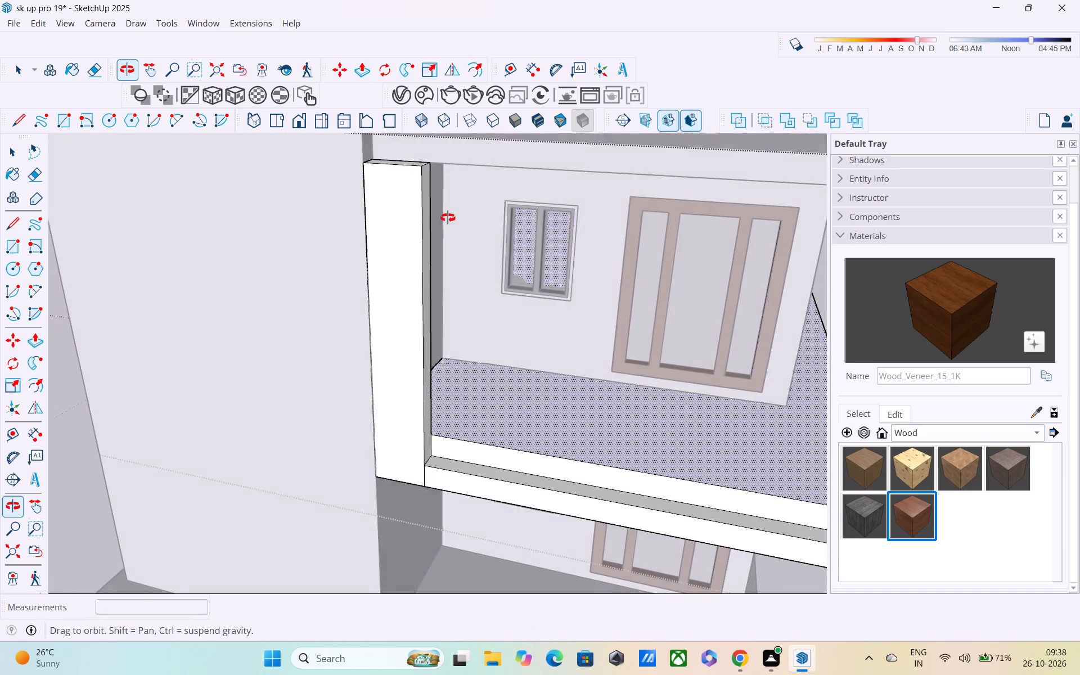
middle_drag(448, 218, 348, 278)
scroll(276, 265, up, 2)
middle_drag(272, 250, 253, 200)
scroll(255, 200, down, 4)
middle_drag(289, 222, 267, 201)
middle_drag(273, 224, 233, 259)
scroll(265, 232, down, 1)
scroll(231, 265, up, 2)
middle_drag(222, 245, 240, 274)
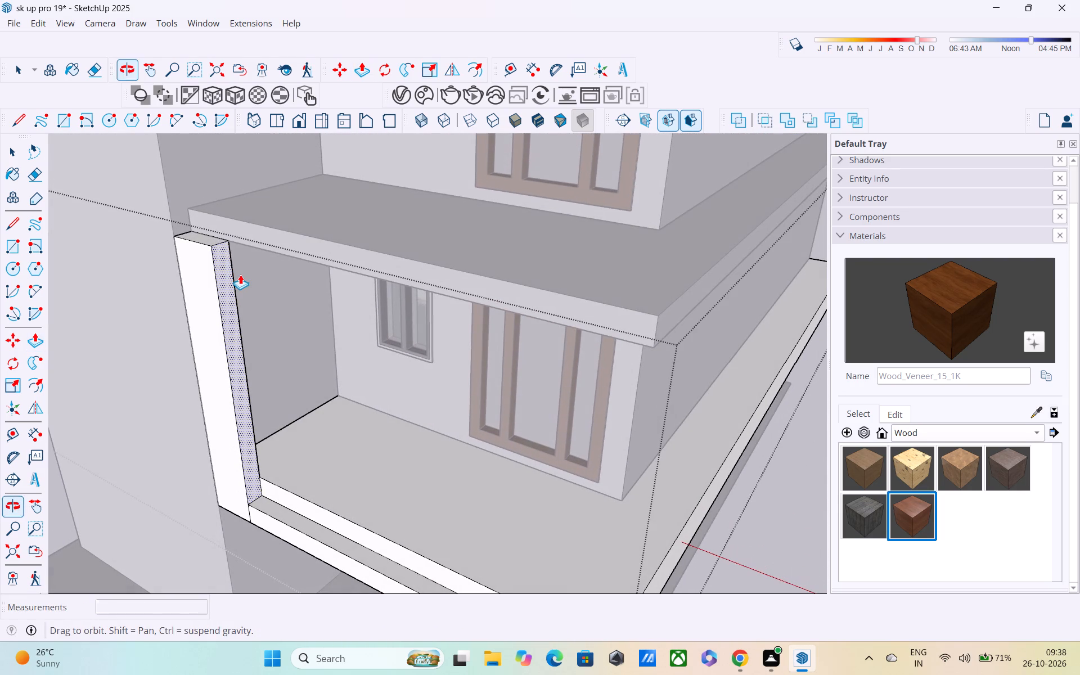
key(l)
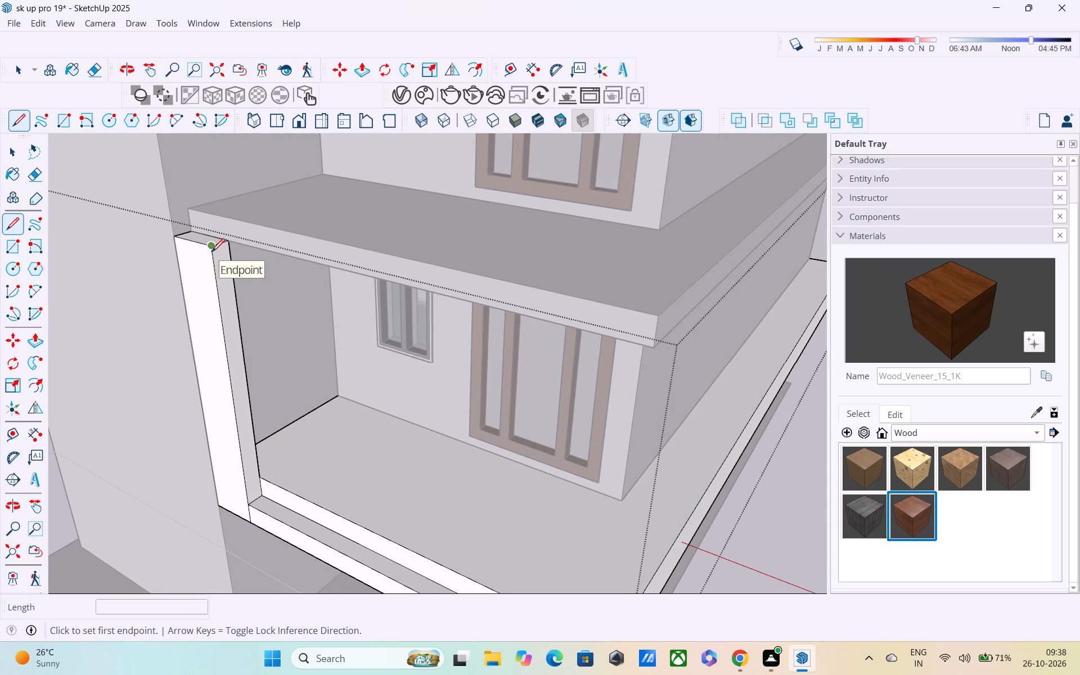
click(211, 253)
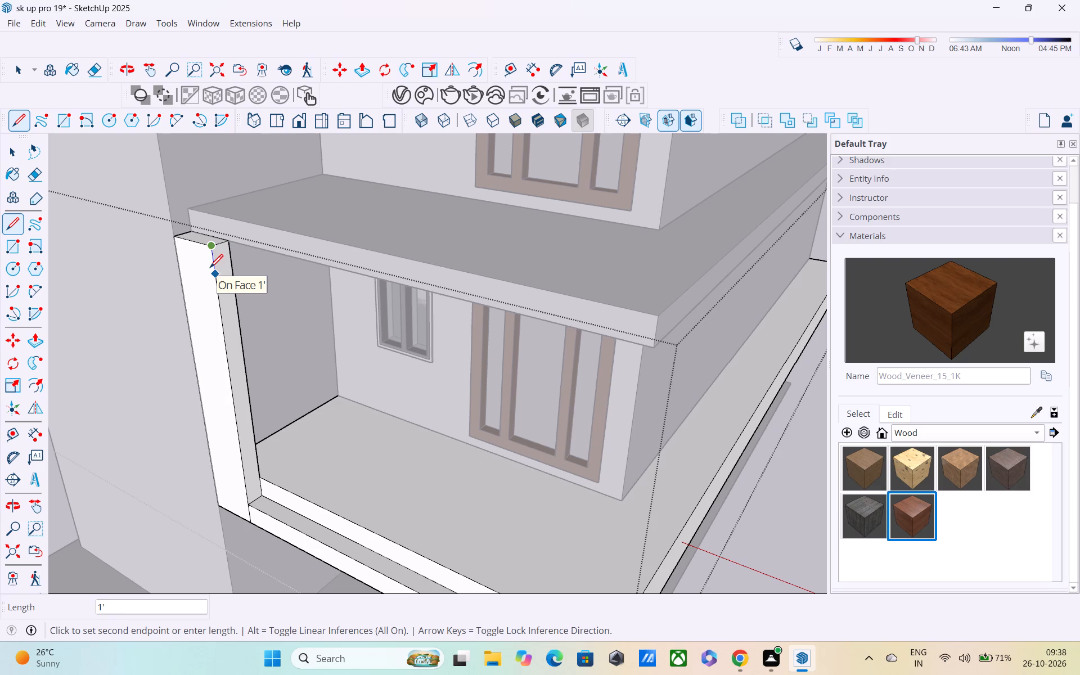
text(6")
key(Return)
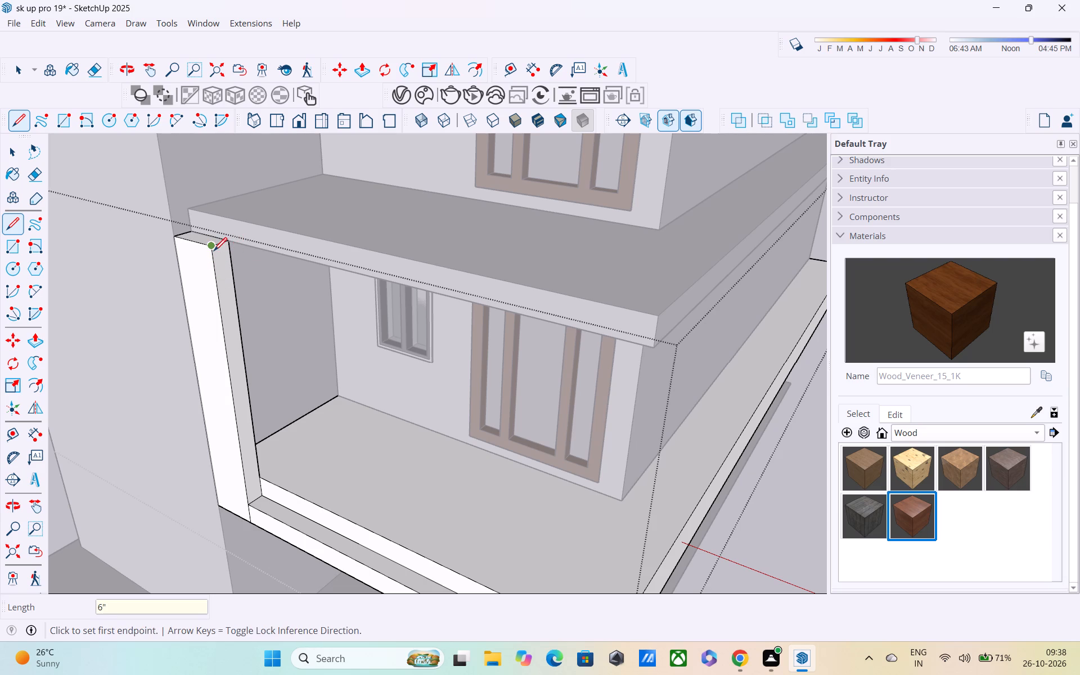
click(211, 251)
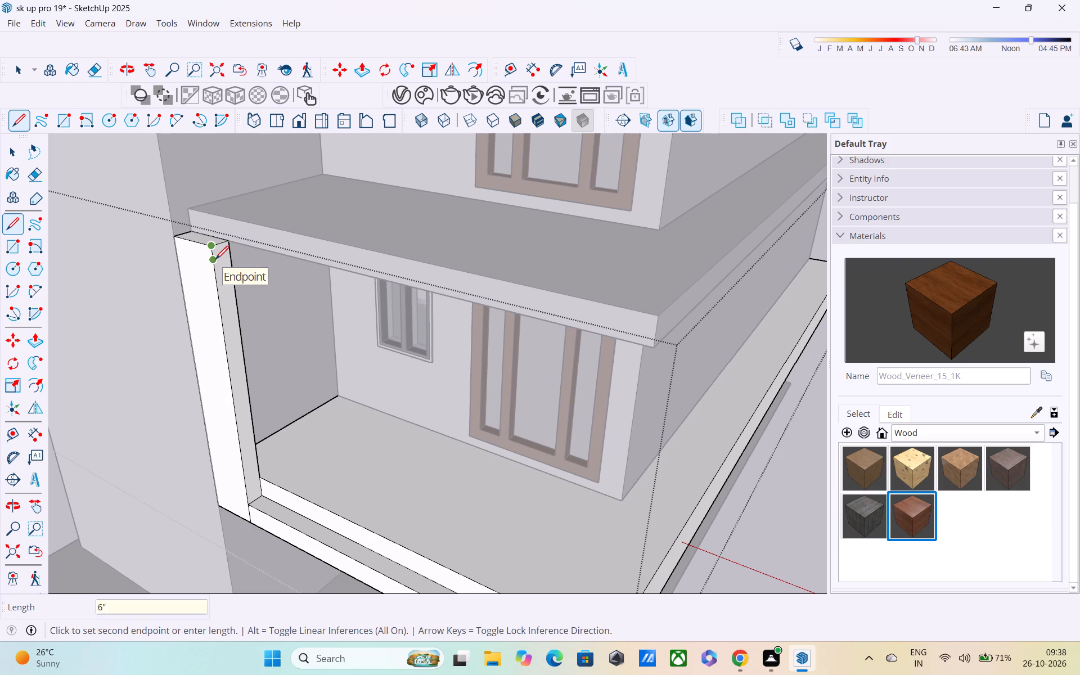
click(215, 260)
click(232, 254)
click(209, 265)
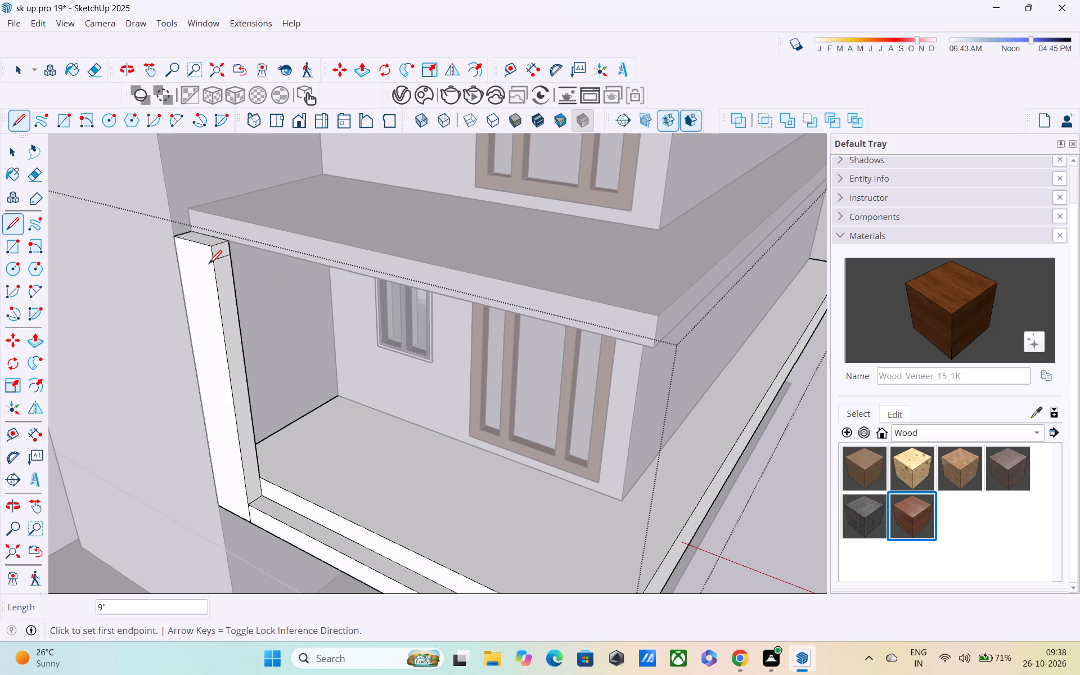
Pull the patch at the column's top 15' 3" across the front, reaching the upper slab's far corner.
key(p)
click(215, 250)
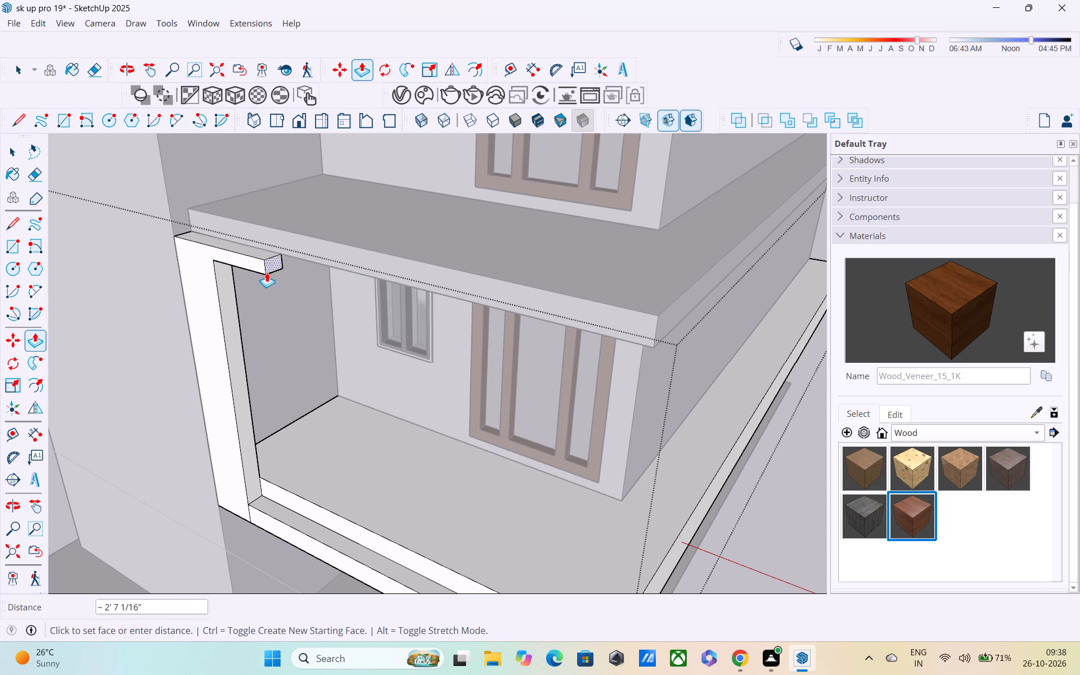
scroll(268, 272, down, 1)
middle_drag(318, 254, 438, 199)
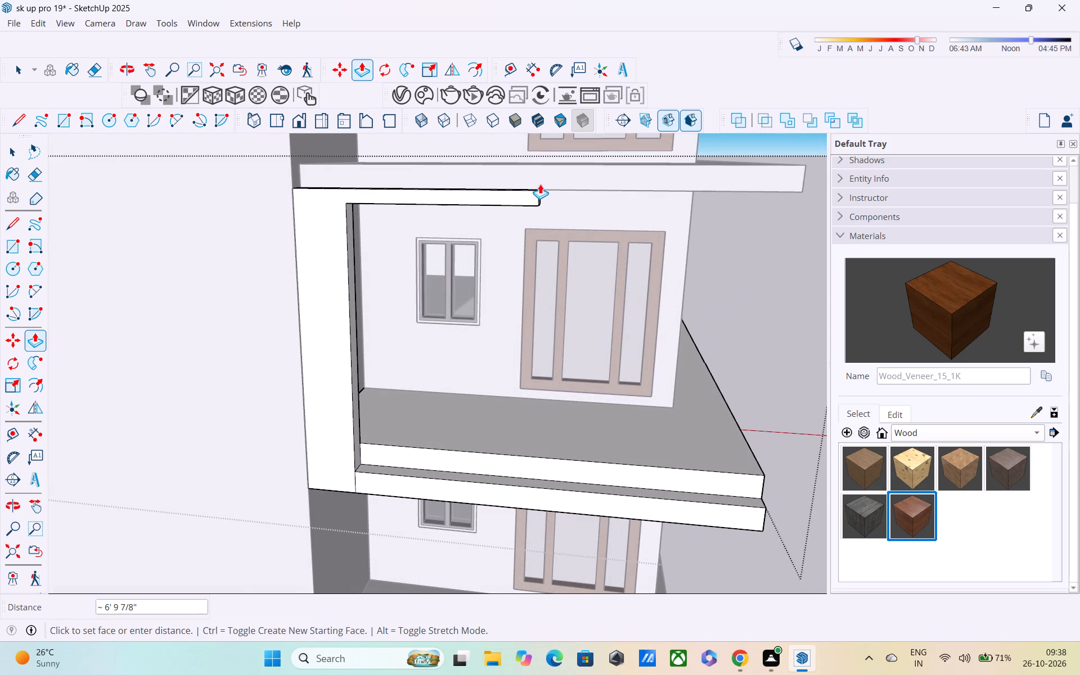
shift+middle_drag(523, 187, 434, 213)
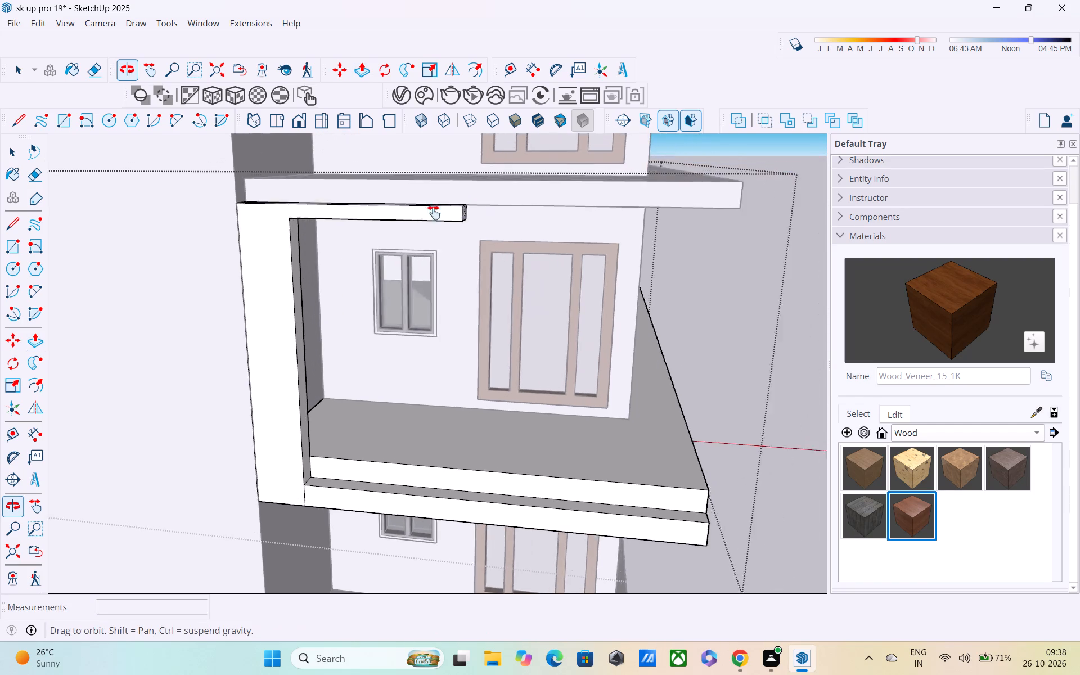
shift+middle_drag(434, 213, 309, 236)
shift+scroll(309, 236, down, 1)
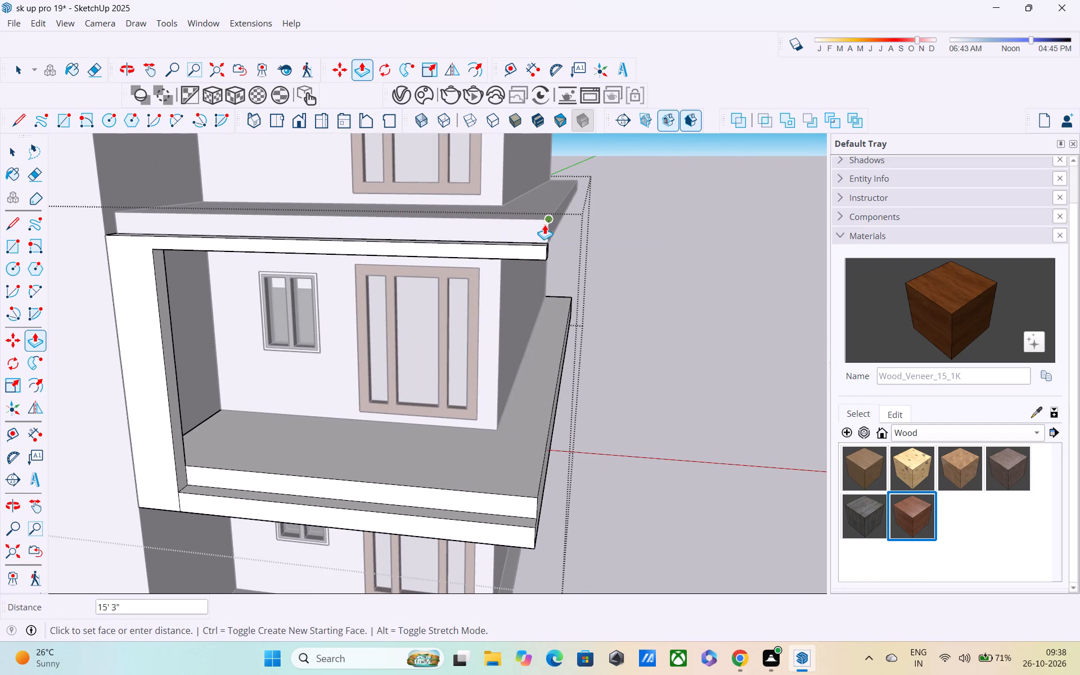
click(548, 231)
Mark a 6" by 6" square on the back face of the new front beam, at its outer end below the slab.
middle_drag(567, 240, 490, 227)
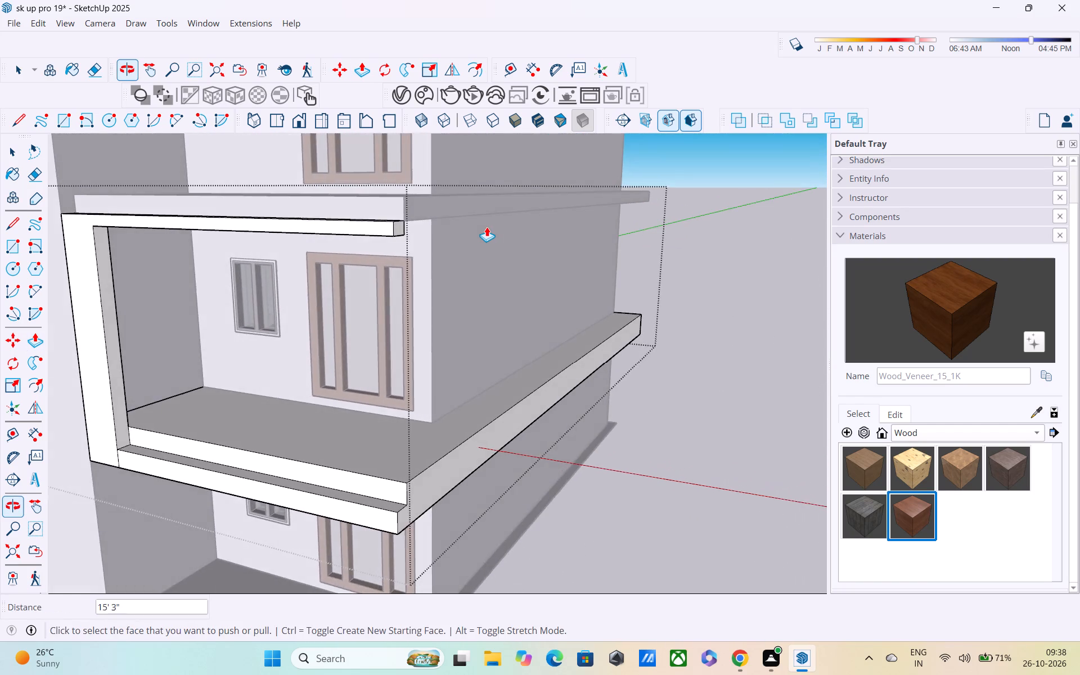
scroll(486, 227, down, 3)
middle_drag(477, 227, 250, 314)
scroll(227, 321, down, 2)
middle_drag(227, 321, 208, 321)
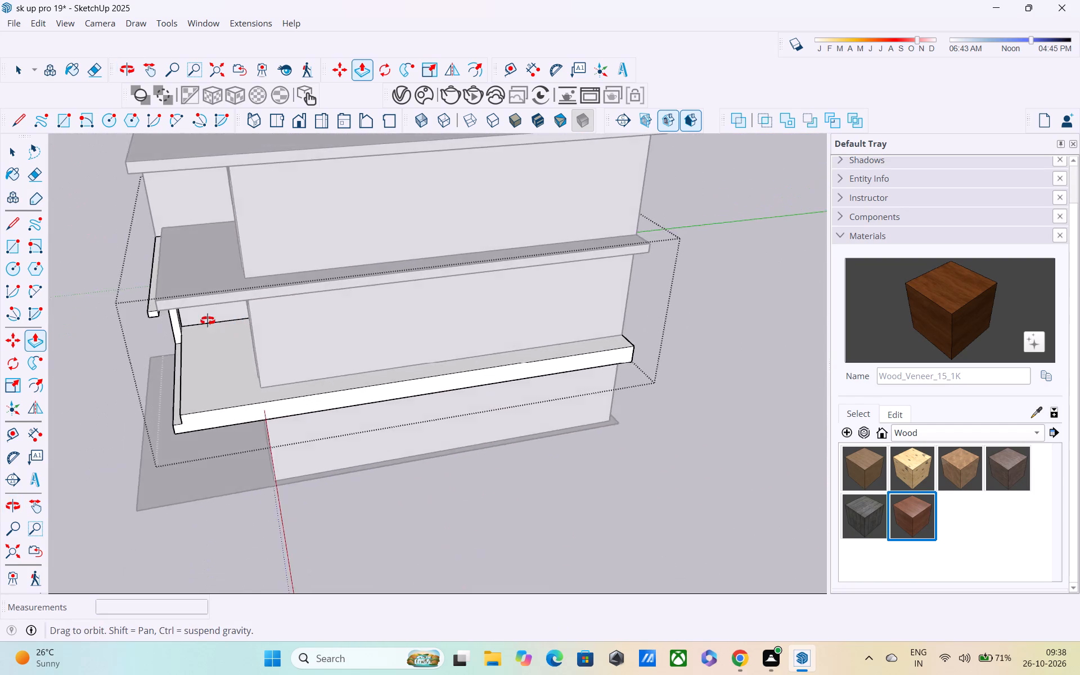
middle_drag(208, 321, 29, 223)
scroll(206, 222, up, 7)
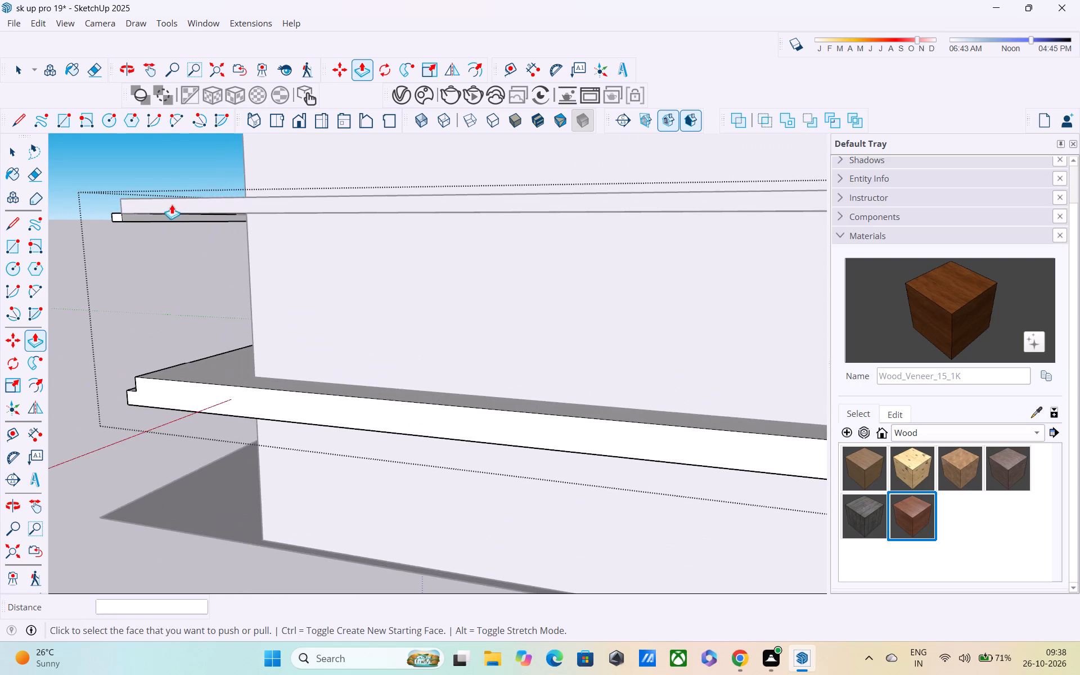
middle_drag(154, 199, 131, 182)
scroll(130, 182, up, 7)
middle_drag(120, 209, 106, 218)
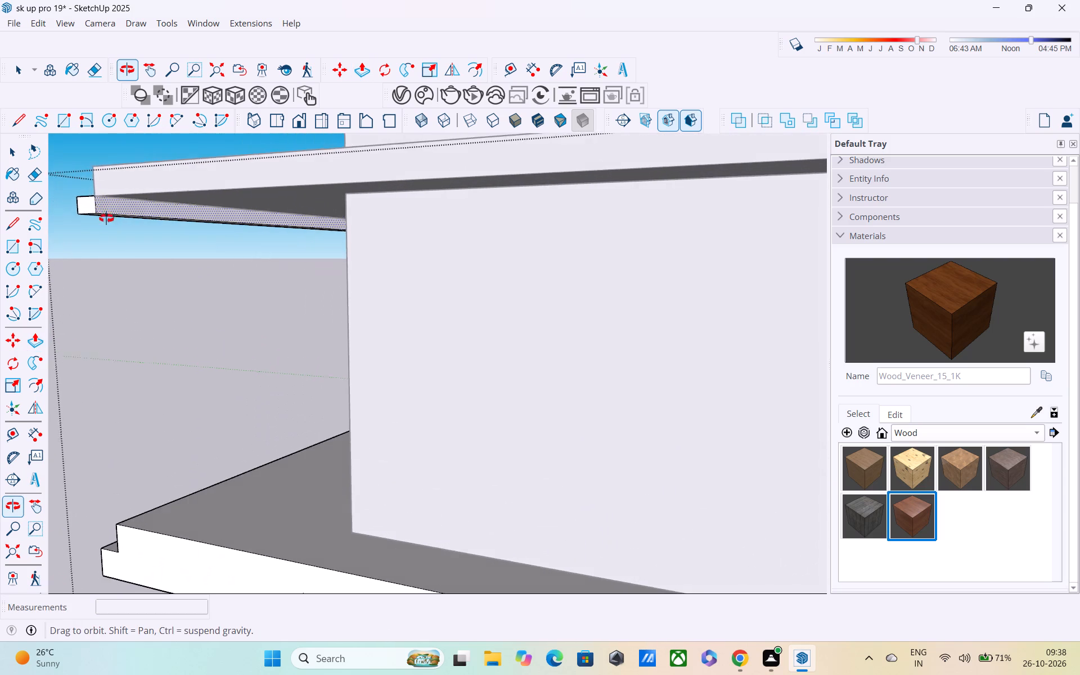
middle_drag(106, 218, 15, 244)
scroll(15, 244, down, 3)
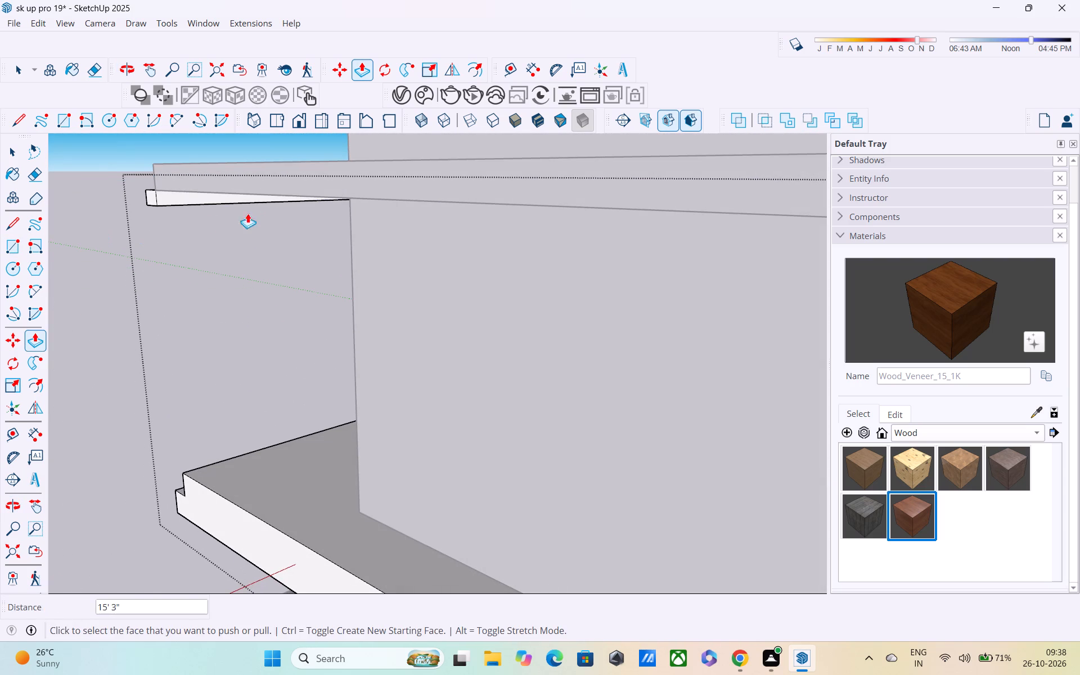
middle_drag(199, 204, 135, 192)
key(l)
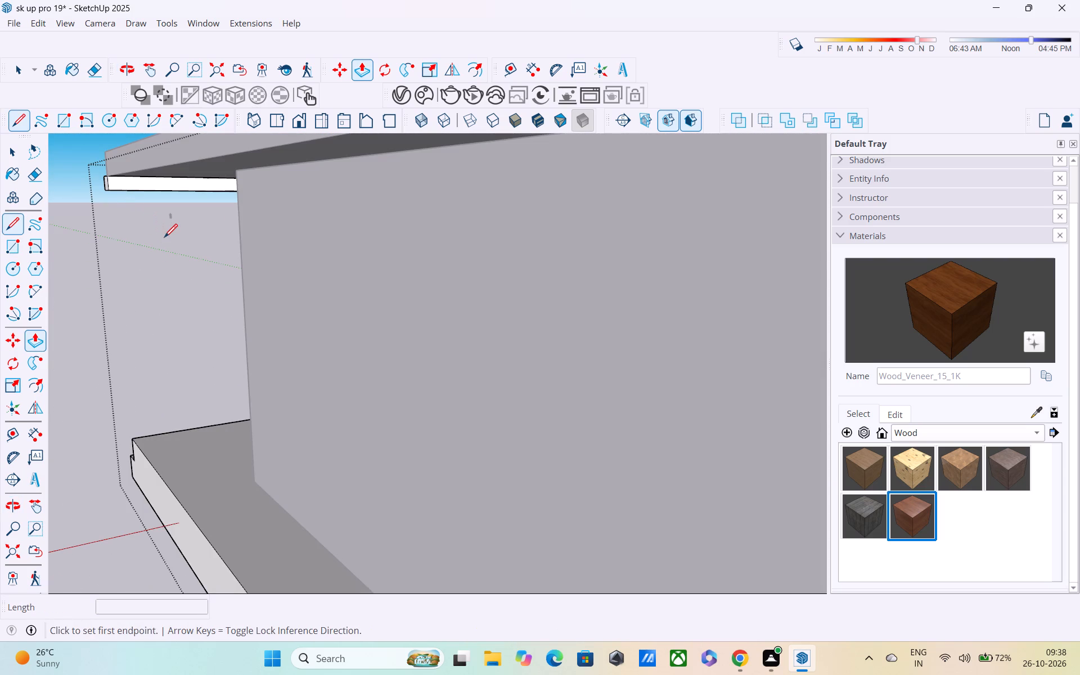
scroll(136, 220, up, 2)
click(107, 184)
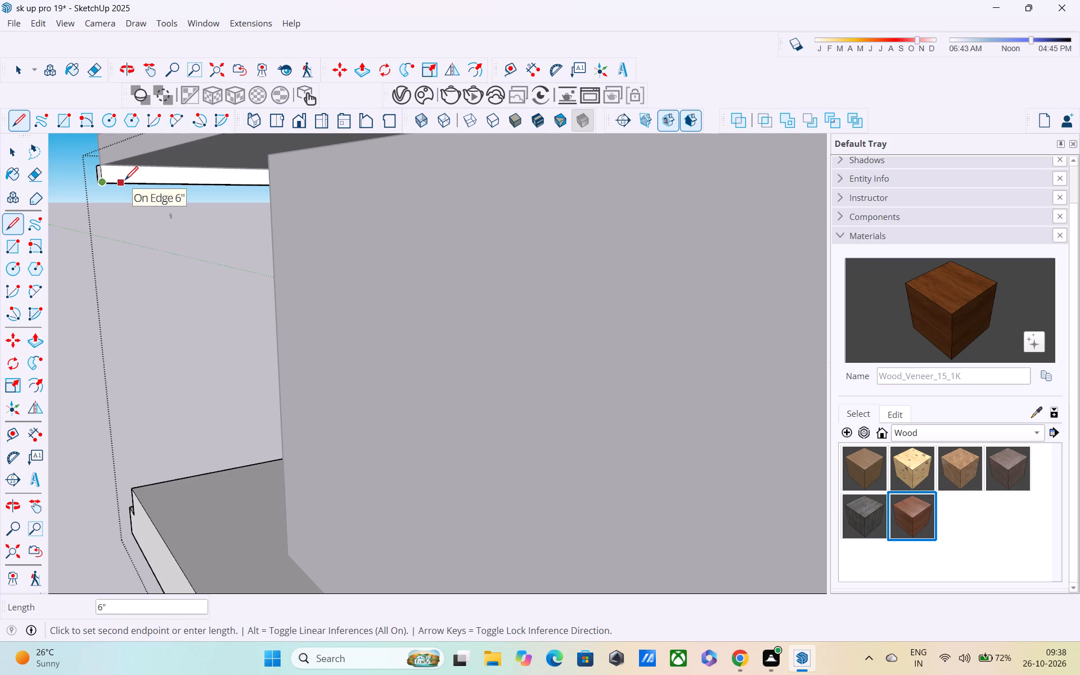
click(120, 186)
scroll(118, 169, up, 1)
middle_drag(118, 169, 111, 166)
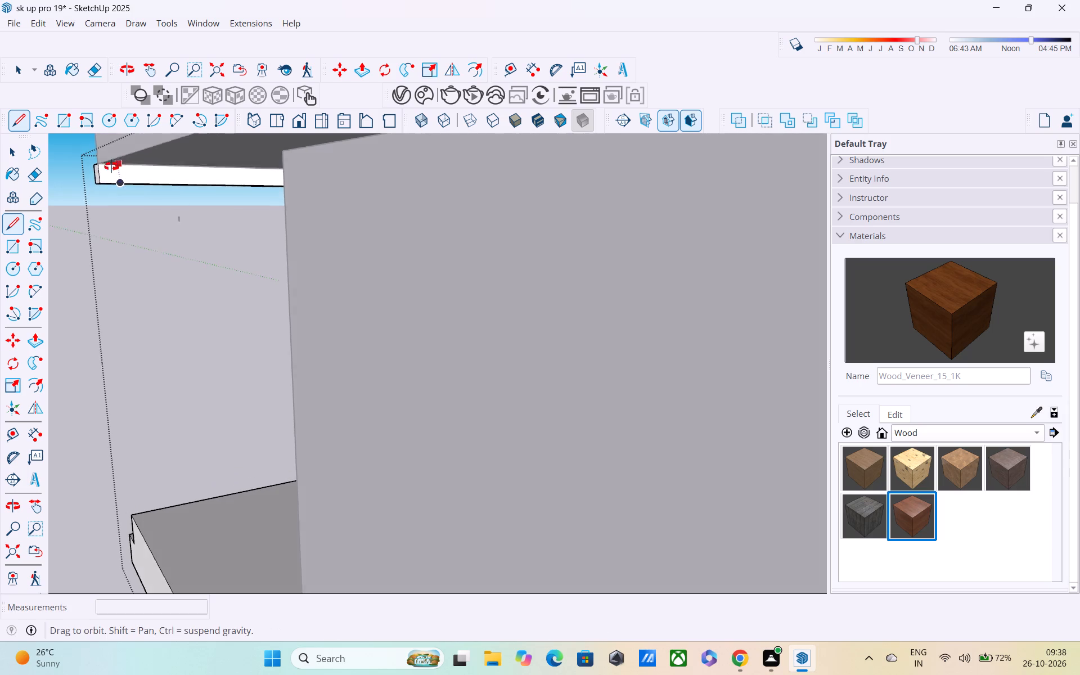
middle_drag(111, 166, 78, 166)
scroll(103, 164, up, 2)
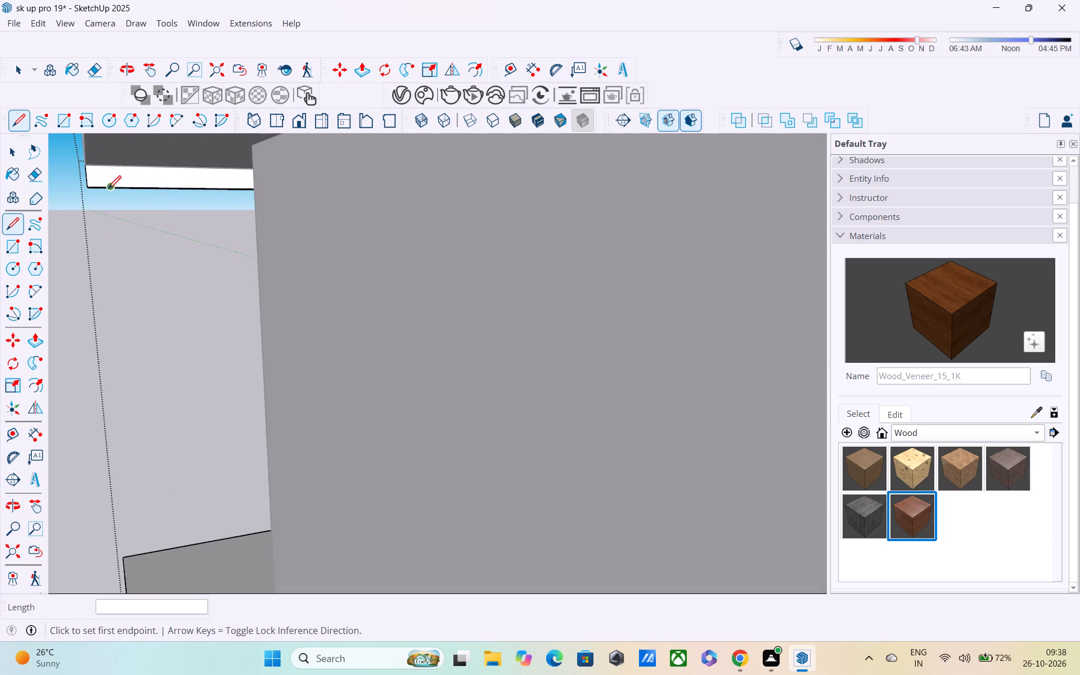
click(109, 189)
click(105, 166)
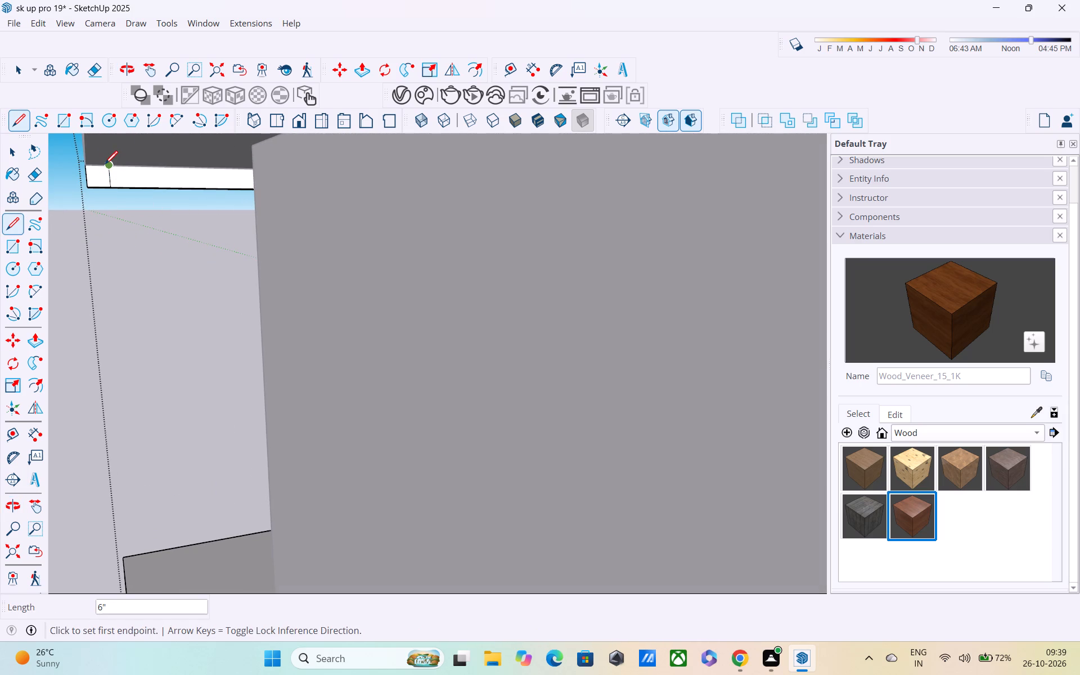
Pull the 6" square at the front beam's outer end 43' 6" along the building's side to the upper slab's rear corner.
key(p)
click(100, 168)
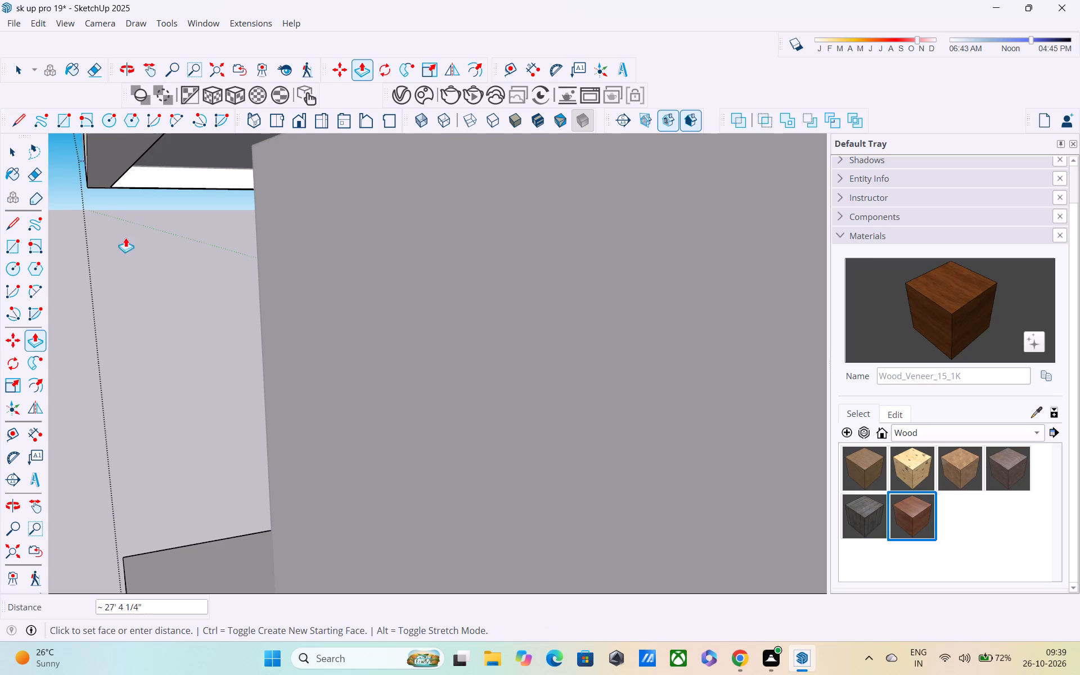
scroll(135, 241, down, 3)
scroll(205, 229, down, 1)
middle_drag(264, 230, 445, 306)
scroll(529, 308, down, 2)
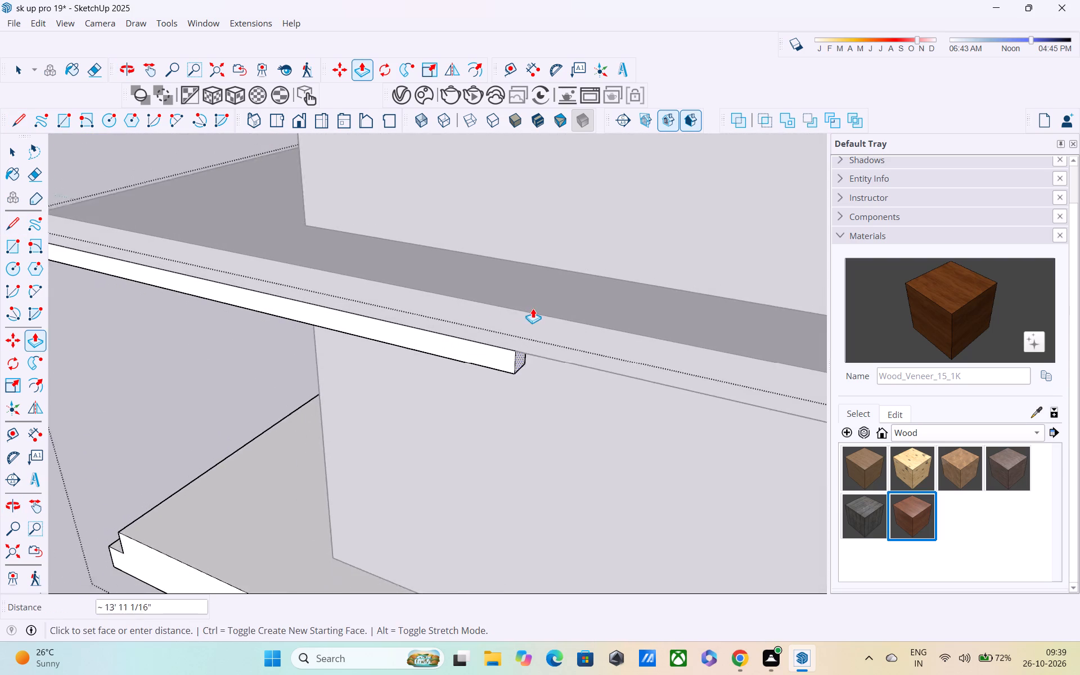
scroll(533, 308, down, 2)
middle_drag(539, 309, 253, 241)
scroll(253, 241, up, 1)
scroll(345, 263, down, 5)
shift+middle_drag(557, 310, 334, 238)
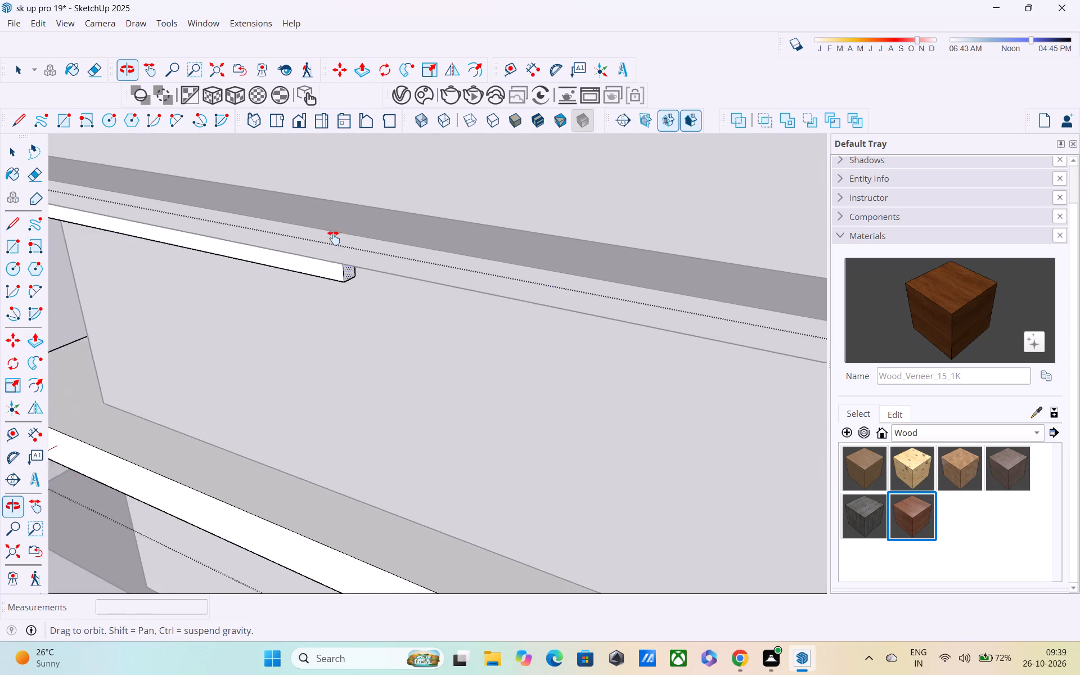
shift+middle_drag(334, 238, 223, 220)
scroll(256, 240, down, 5)
shift+middle_drag(596, 299, 390, 231)
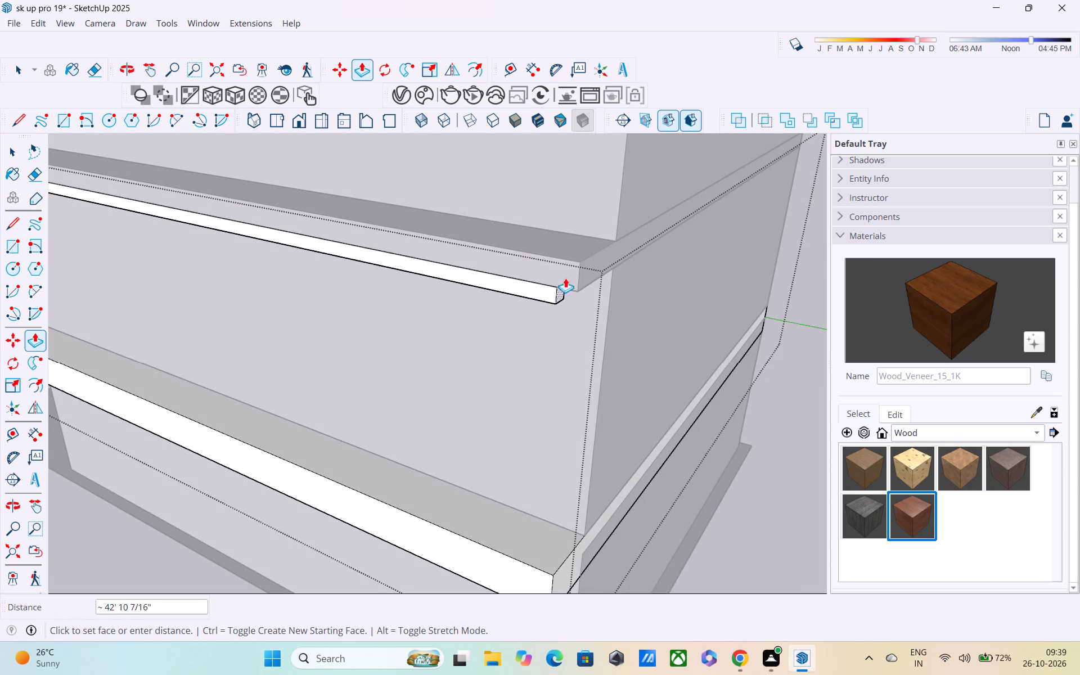
click(580, 285)
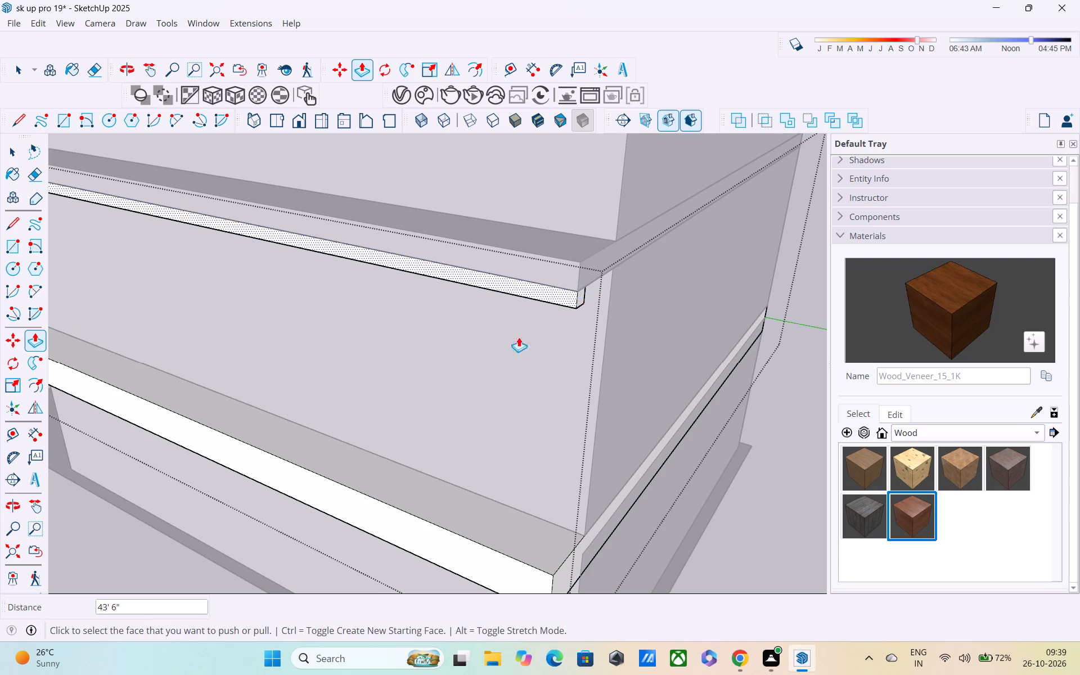
Pull the underside of the front and side beams down by about 3 11/16", and leave the group.
middle_drag(501, 338, 723, 308)
scroll(658, 304, down, 5)
middle_drag(542, 338, 728, 280)
scroll(593, 296, down, 4)
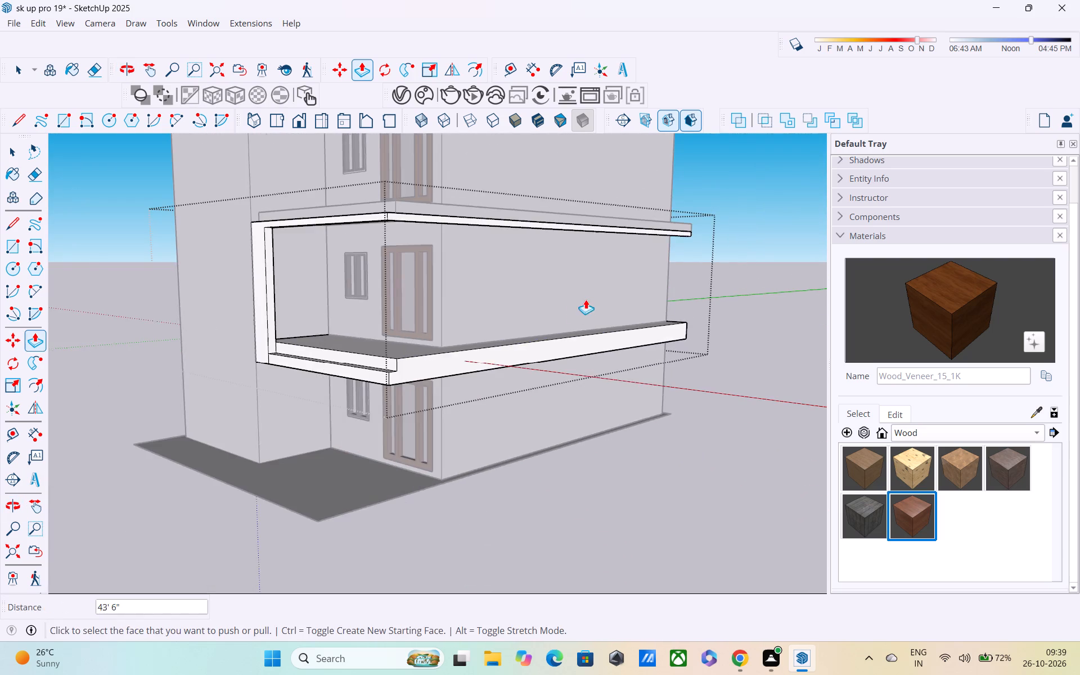
middle_drag(484, 317, 676, 321)
middle_drag(551, 317, 535, 312)
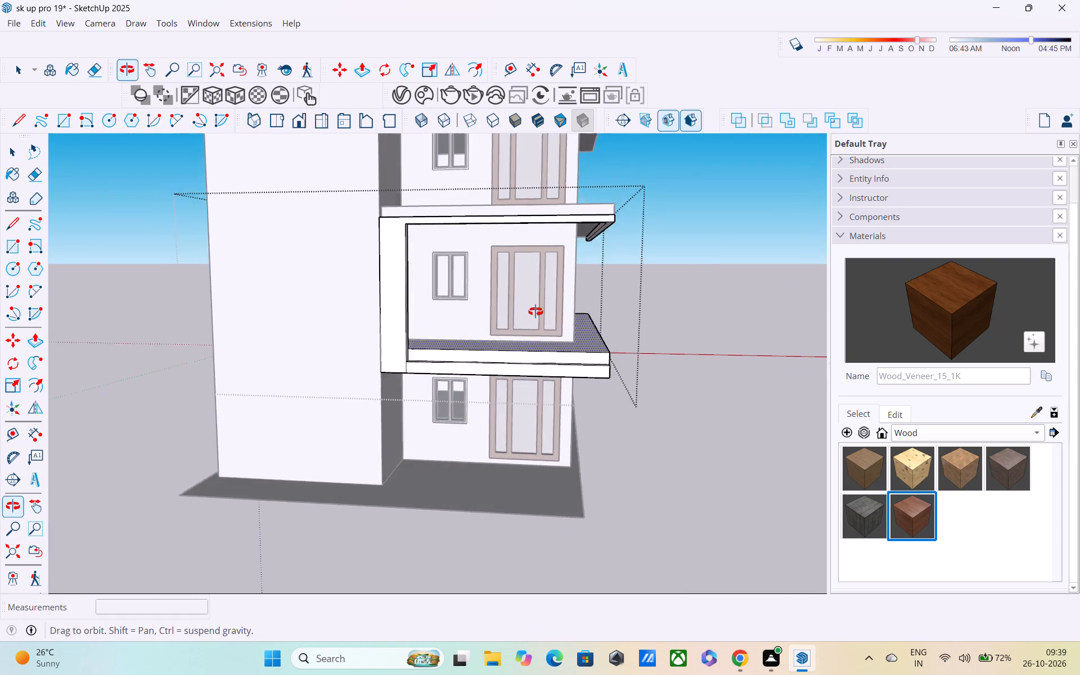
middle_drag(535, 312, 498, 294)
scroll(464, 213, up, 4)
middle_drag(457, 202, 430, 169)
scroll(425, 167, up, 4)
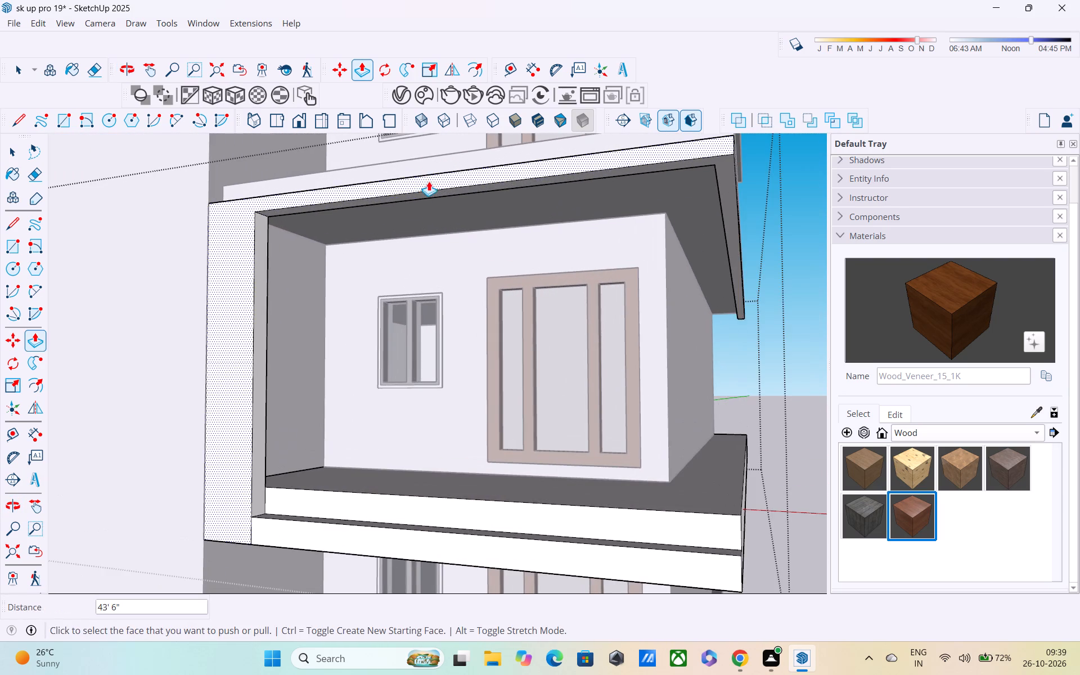
middle_drag(429, 181, 426, 147)
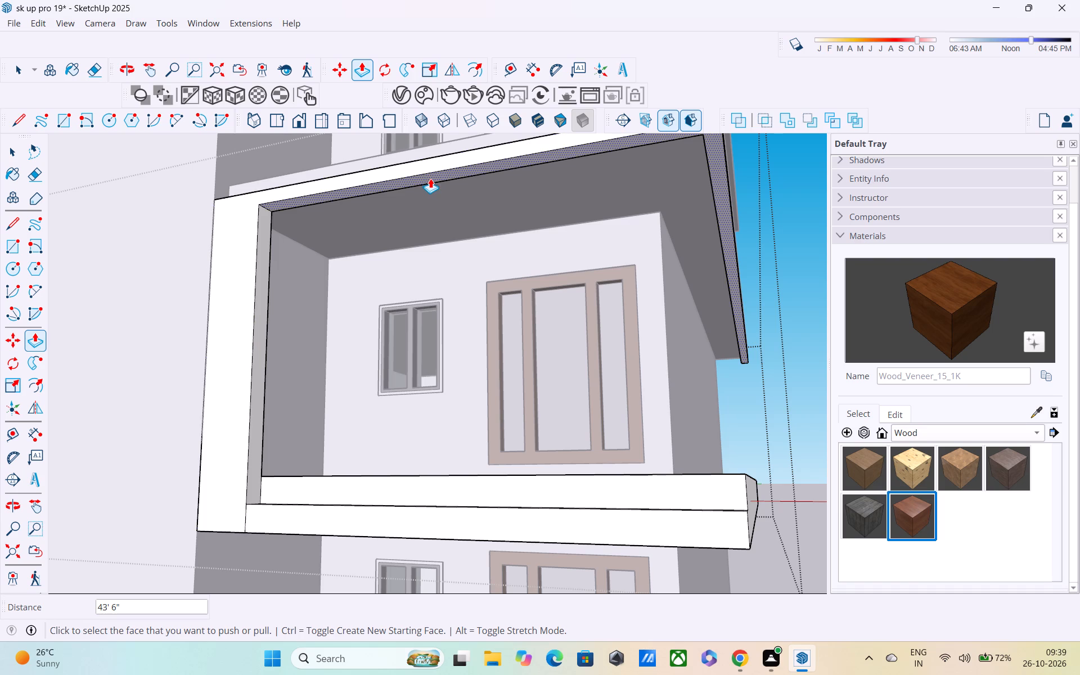
click(430, 178)
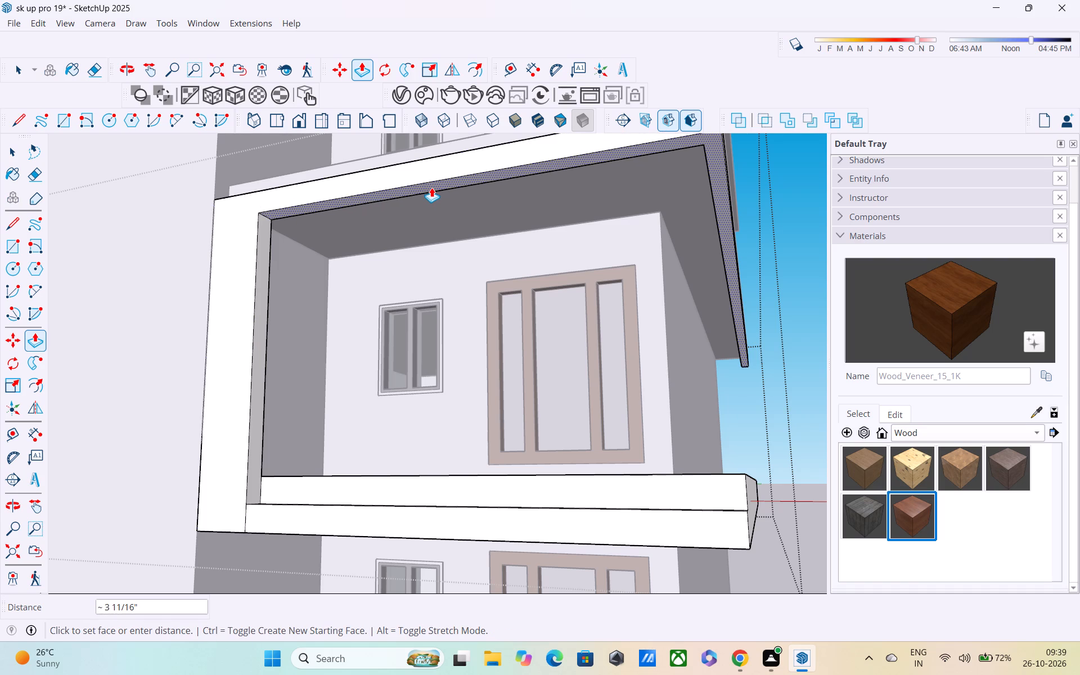
click(431, 187)
middle_drag(470, 217, 498, 277)
scroll(498, 281, down, 5)
middle_drag(537, 287, 571, 344)
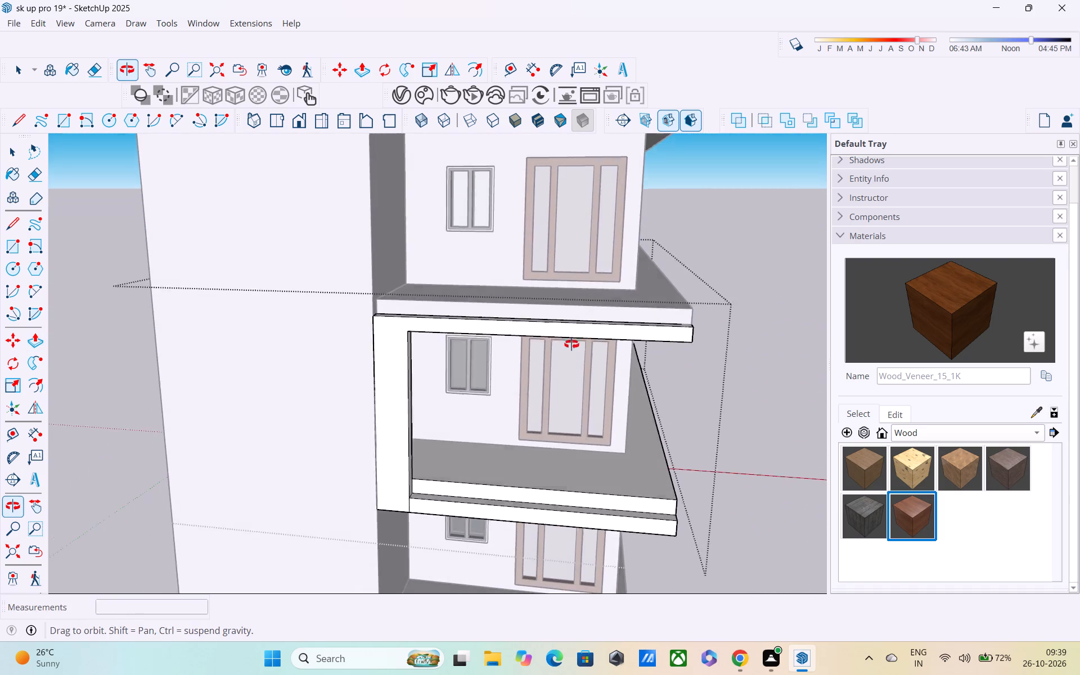
middle_drag(571, 344, 572, 345)
scroll(551, 316, down, 4)
middle_drag(559, 332, 526, 275)
key(space)
click(714, 202)
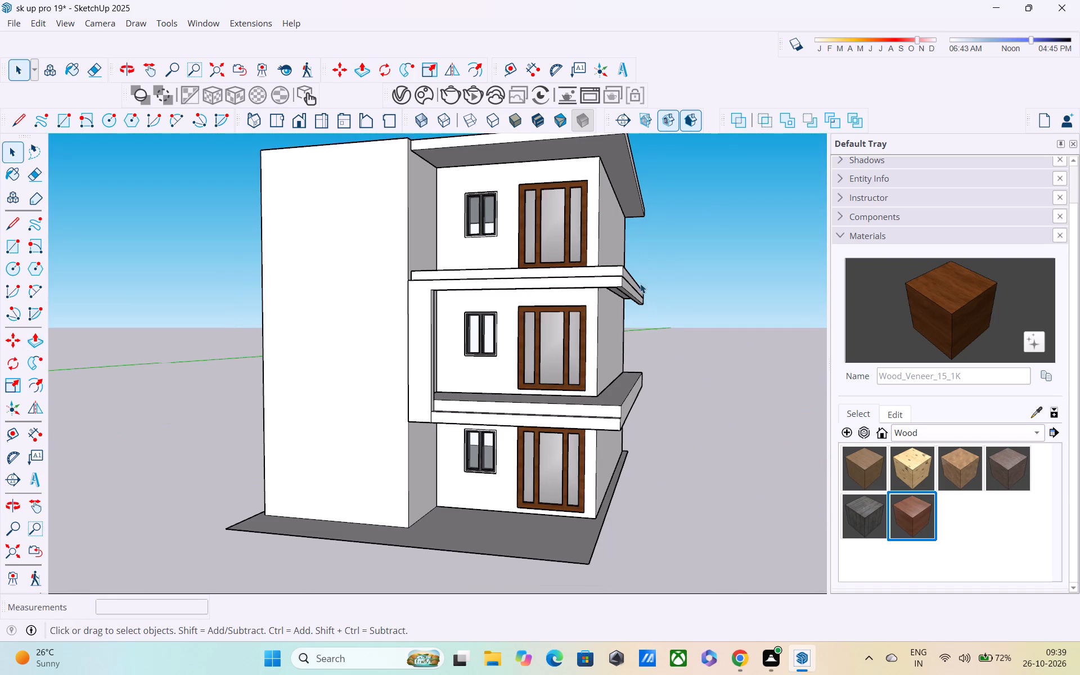
Examine the finished frame, the top-floor balcony and the roof slab overhang from several angles.
scroll(620, 280, down, 2)
middle_drag(605, 280, 585, 325)
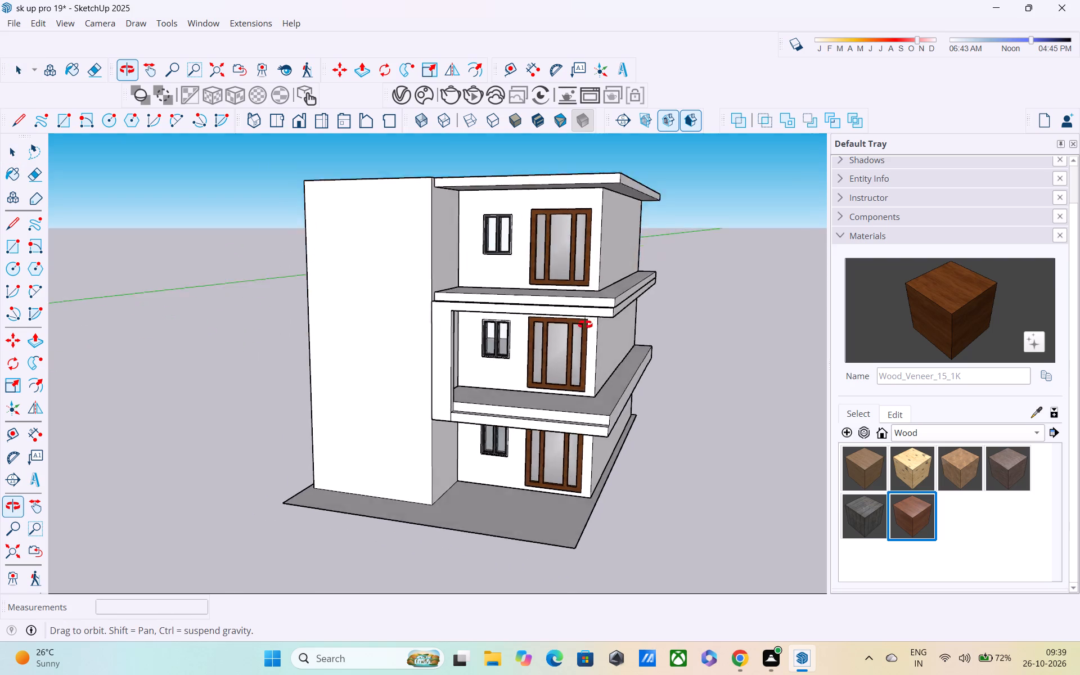
middle_drag(585, 325, 560, 428)
scroll(509, 368, up, 5)
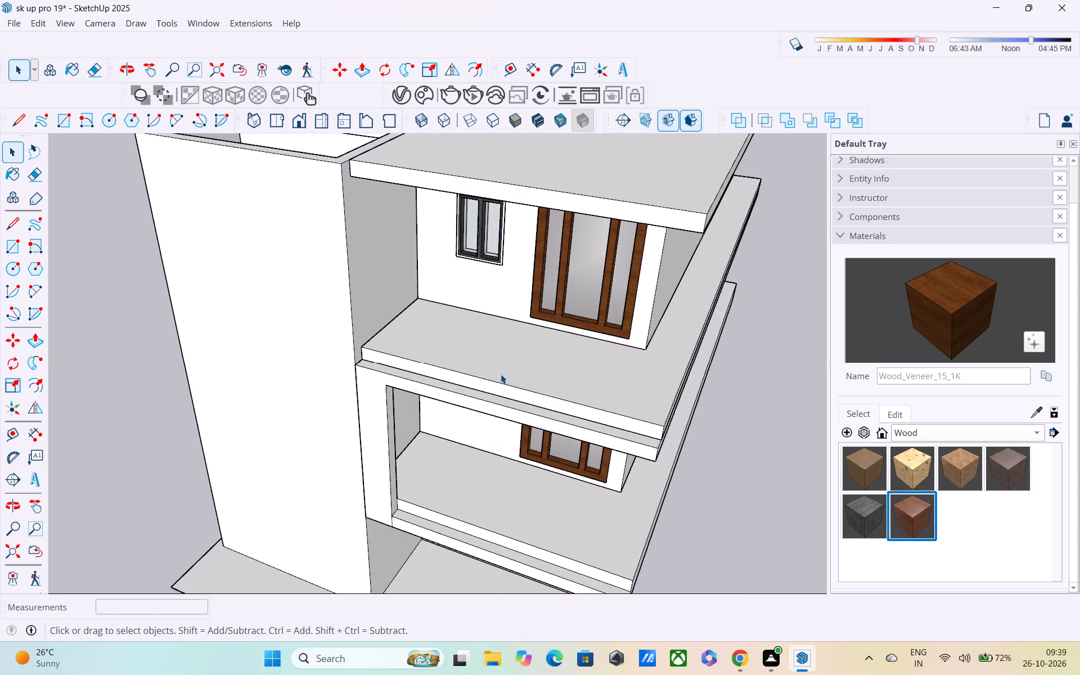
middle_drag(494, 370, 478, 349)
scroll(478, 349, up, 3)
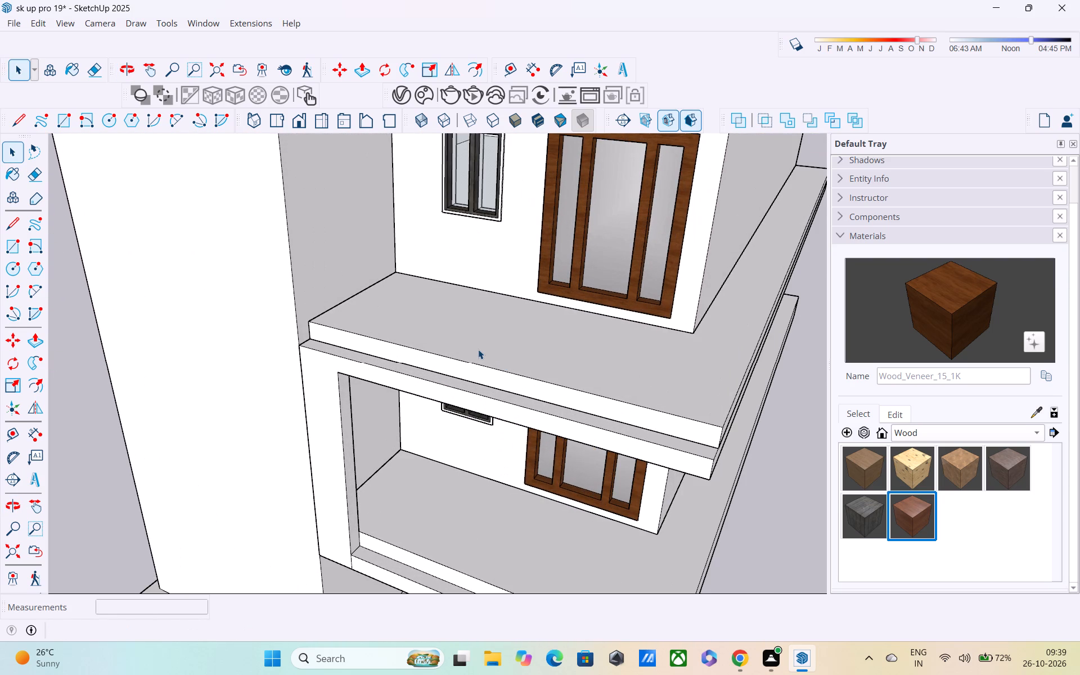
shift+middle_drag(478, 349, 525, 459)
middle_drag(517, 450, 507, 429)
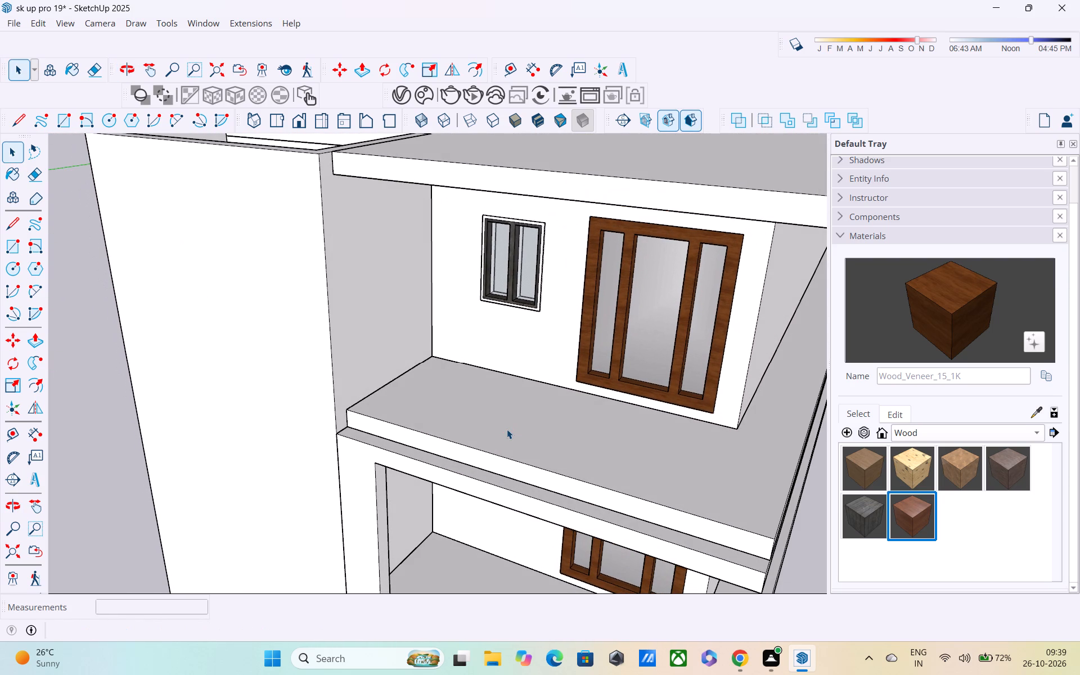
shift+middle_drag(506, 429, 492, 529)
middle_drag(486, 506, 467, 430)
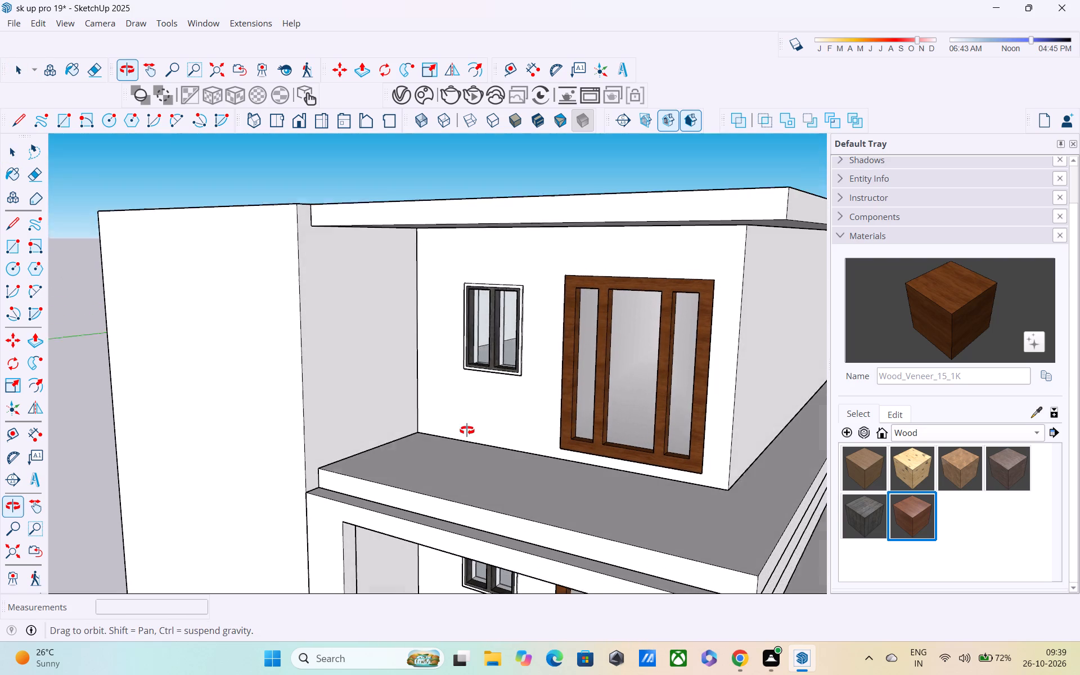
middle_drag(467, 430, 466, 429)
scroll(462, 426, down, 2)
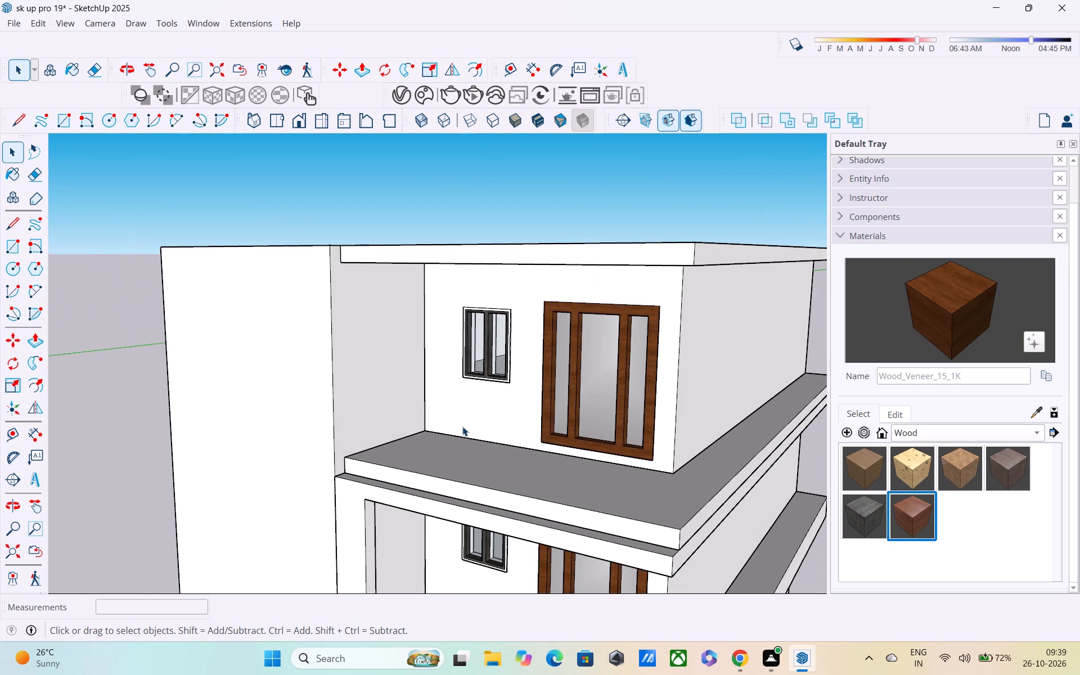
scroll(462, 426, down, 2)
middle_drag(462, 426, 492, 425)
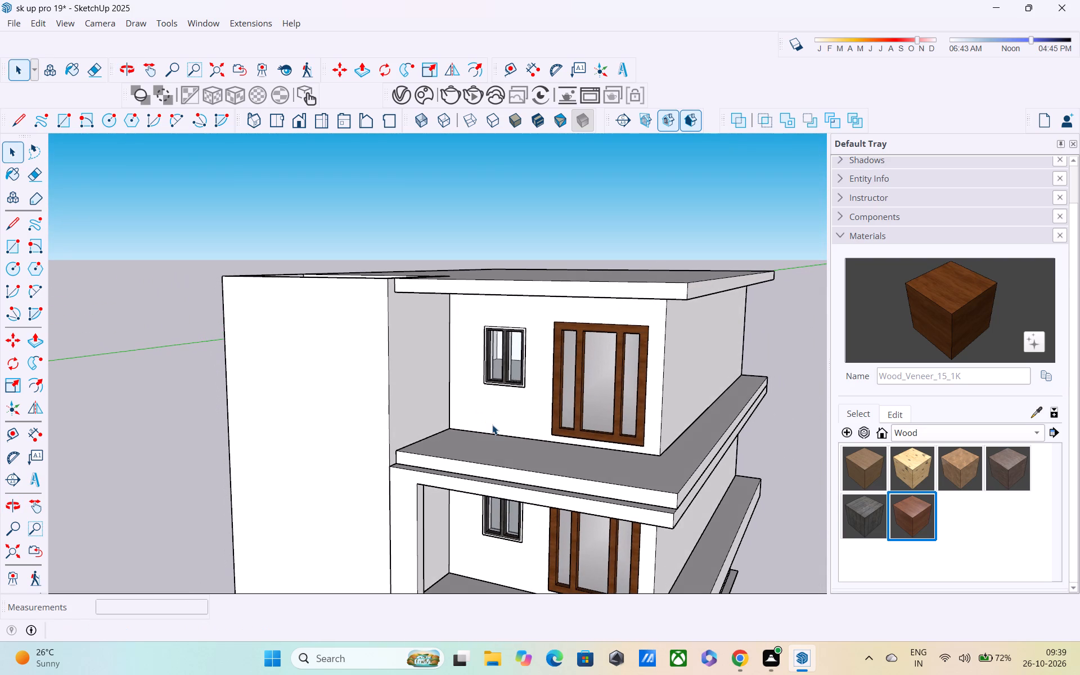
scroll(492, 425, down, 2)
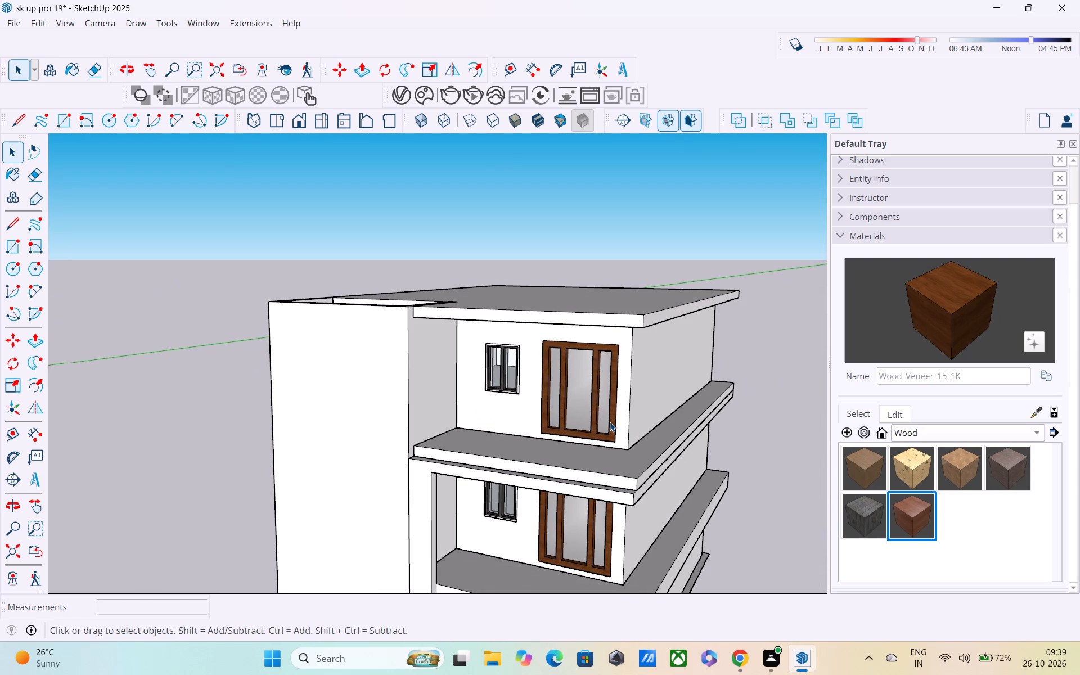
shift+middle_drag(598, 421, 508, 424)
middle_drag(507, 423, 562, 419)
key(space)
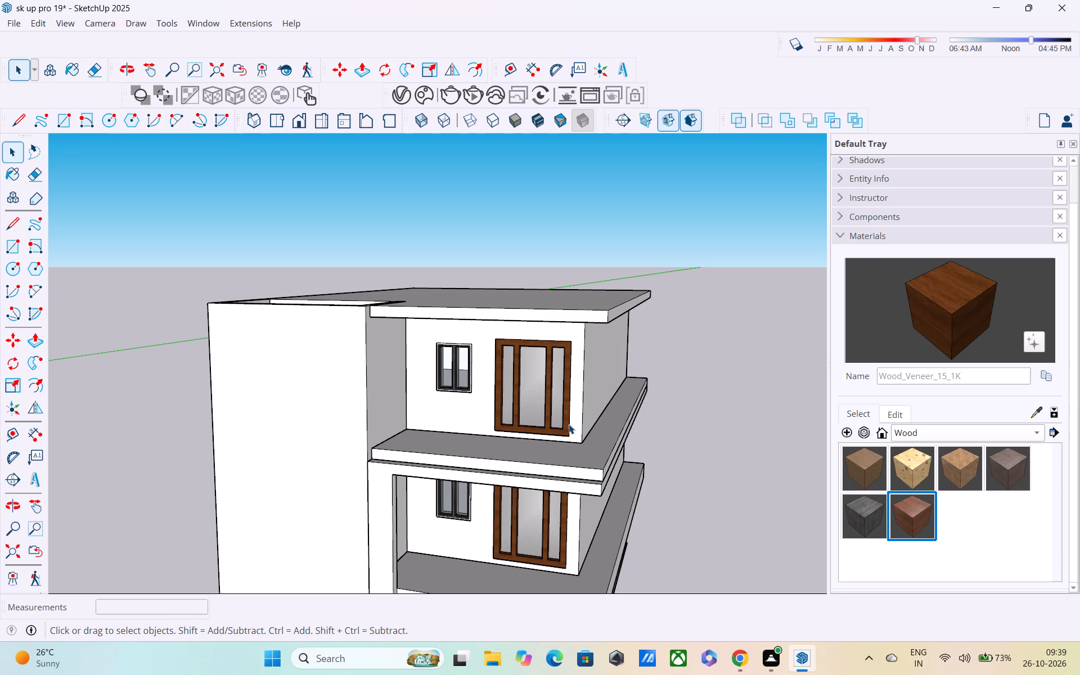
Open the roof slab group above the top floor for editing.
middle_drag(598, 372, 613, 341)
double_click(600, 279)
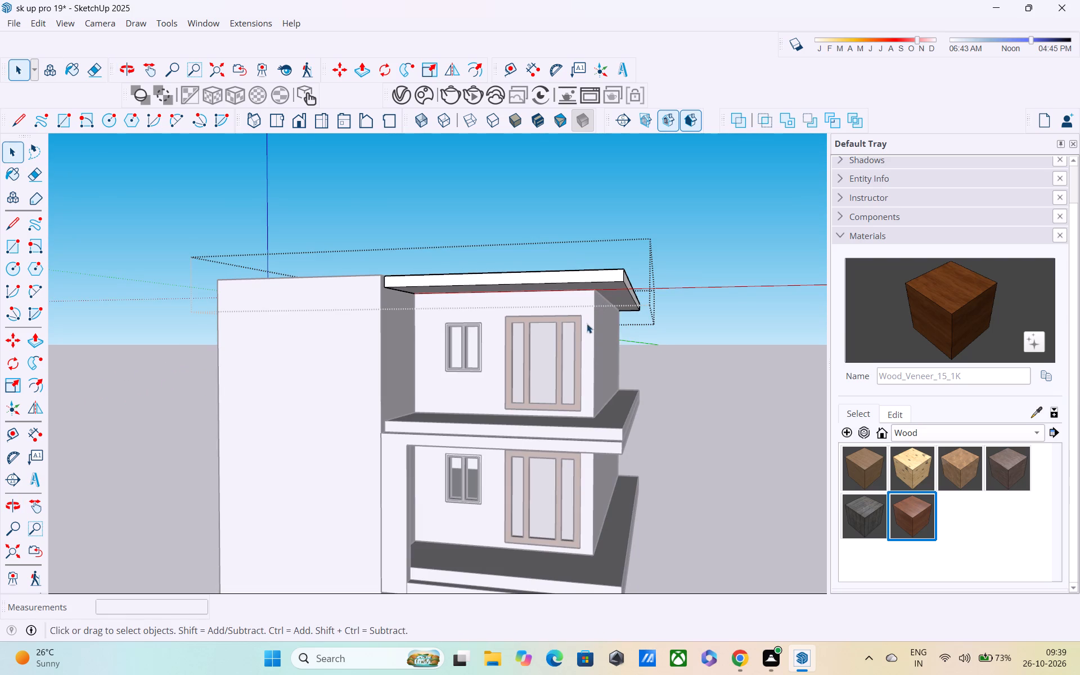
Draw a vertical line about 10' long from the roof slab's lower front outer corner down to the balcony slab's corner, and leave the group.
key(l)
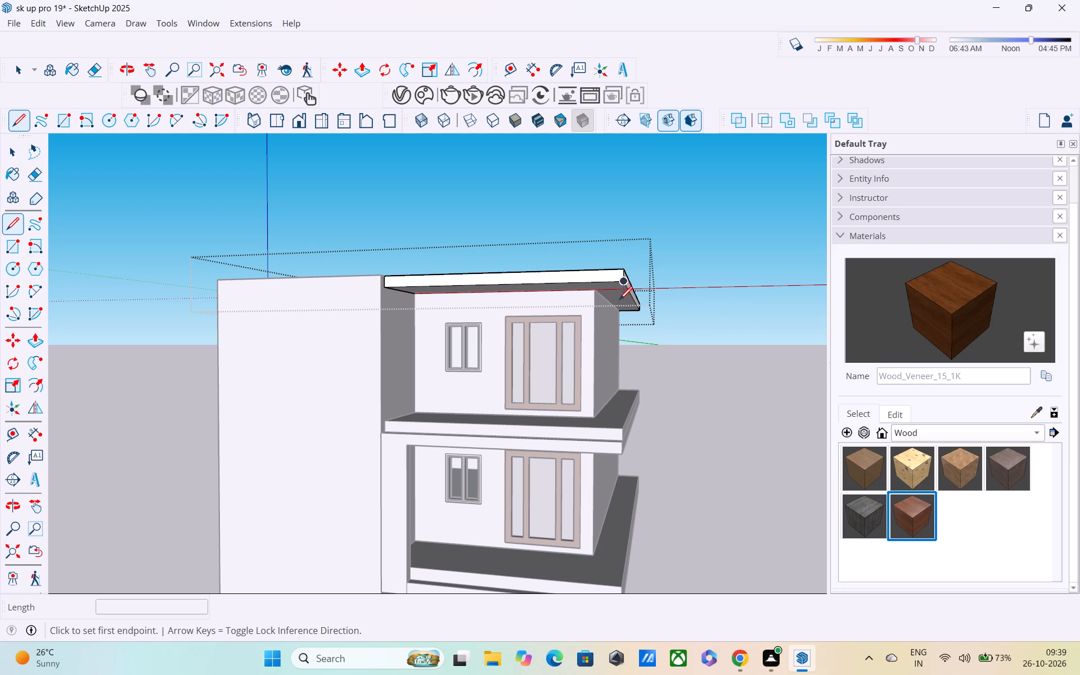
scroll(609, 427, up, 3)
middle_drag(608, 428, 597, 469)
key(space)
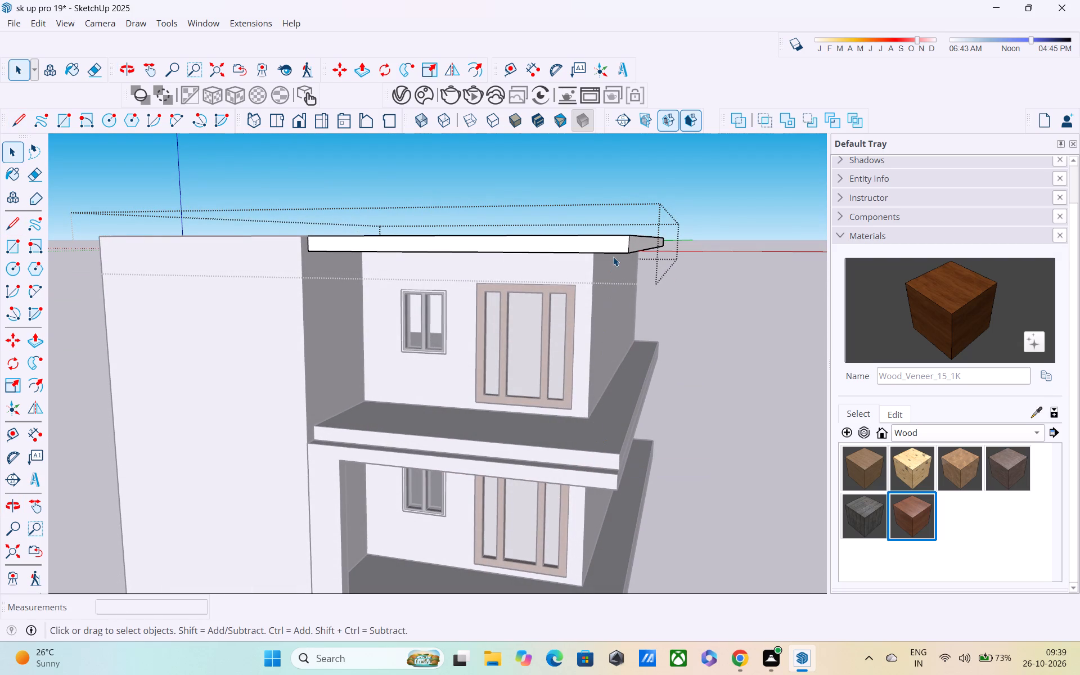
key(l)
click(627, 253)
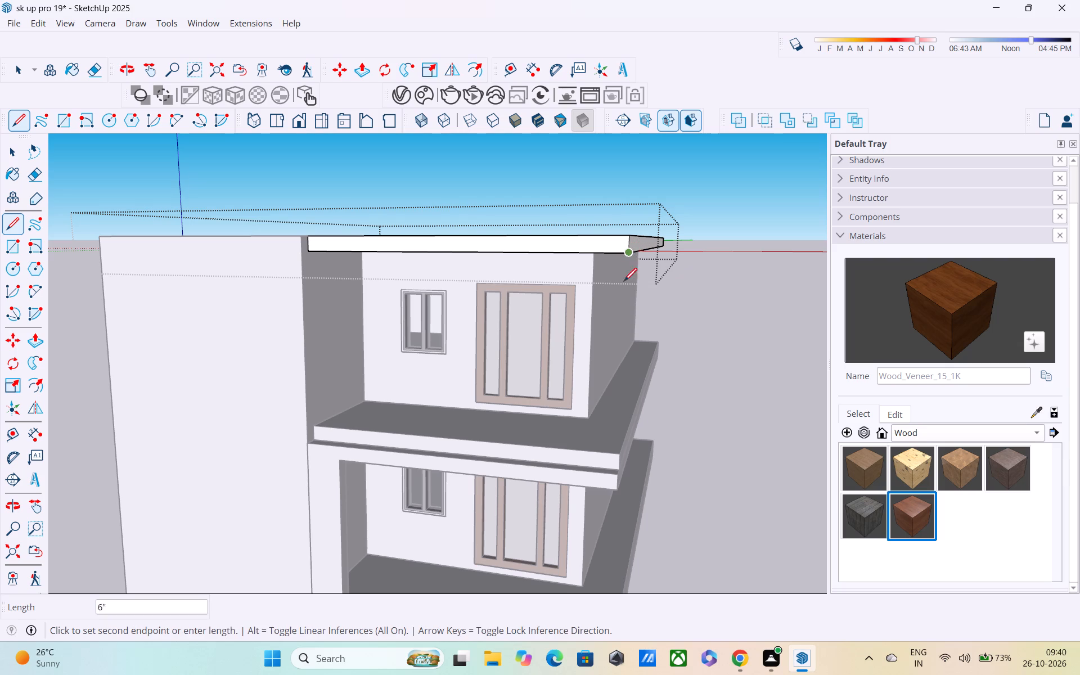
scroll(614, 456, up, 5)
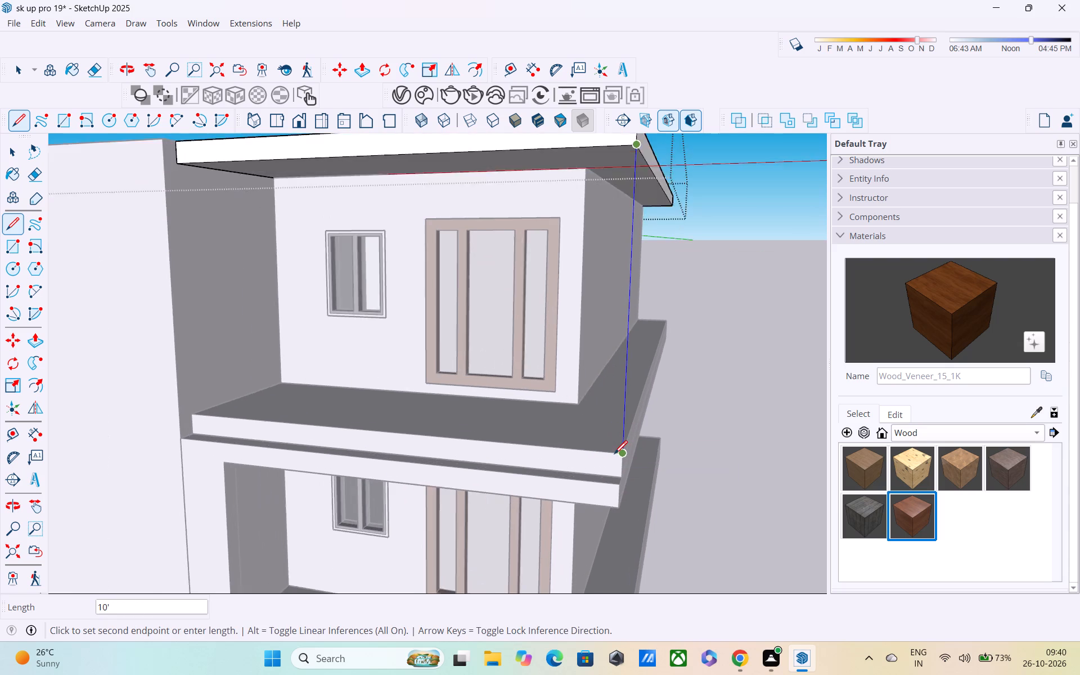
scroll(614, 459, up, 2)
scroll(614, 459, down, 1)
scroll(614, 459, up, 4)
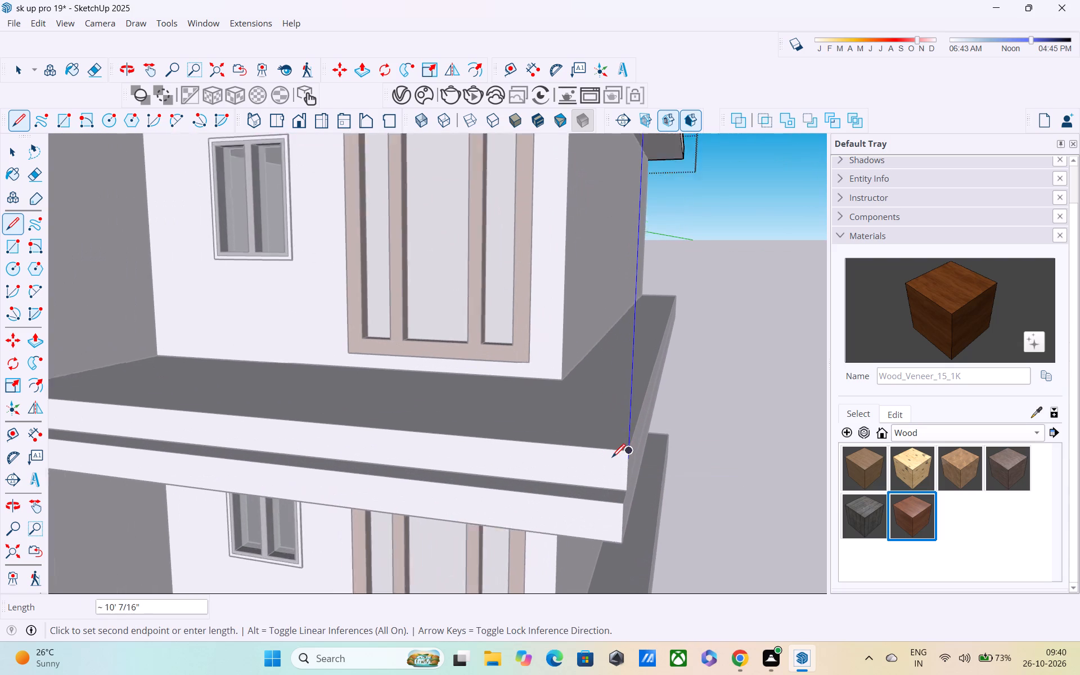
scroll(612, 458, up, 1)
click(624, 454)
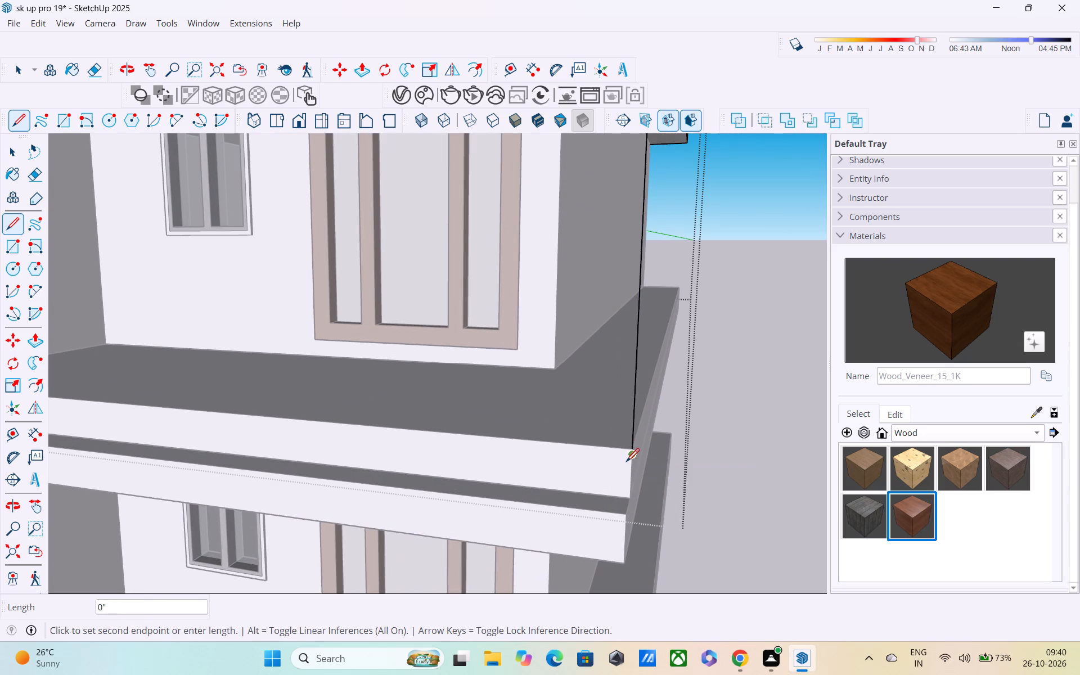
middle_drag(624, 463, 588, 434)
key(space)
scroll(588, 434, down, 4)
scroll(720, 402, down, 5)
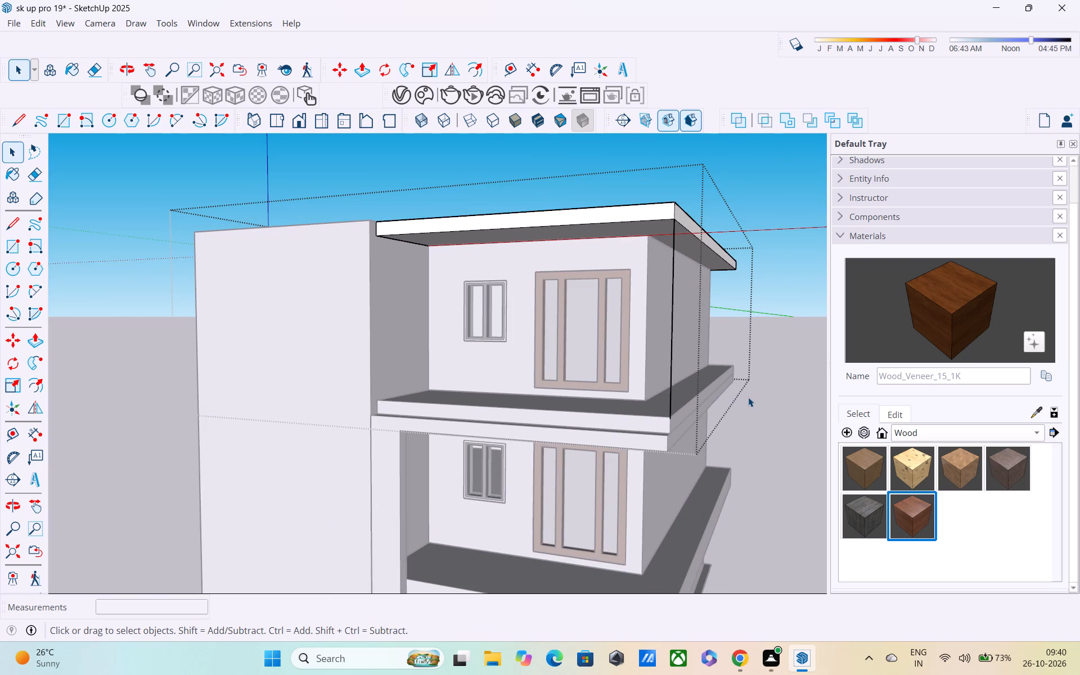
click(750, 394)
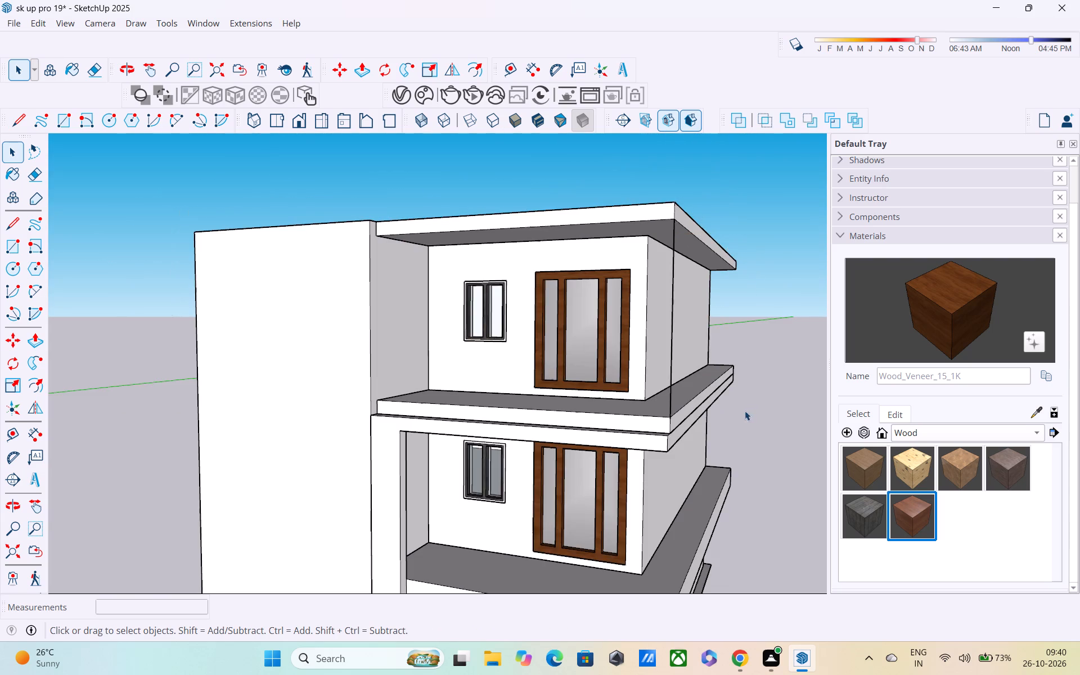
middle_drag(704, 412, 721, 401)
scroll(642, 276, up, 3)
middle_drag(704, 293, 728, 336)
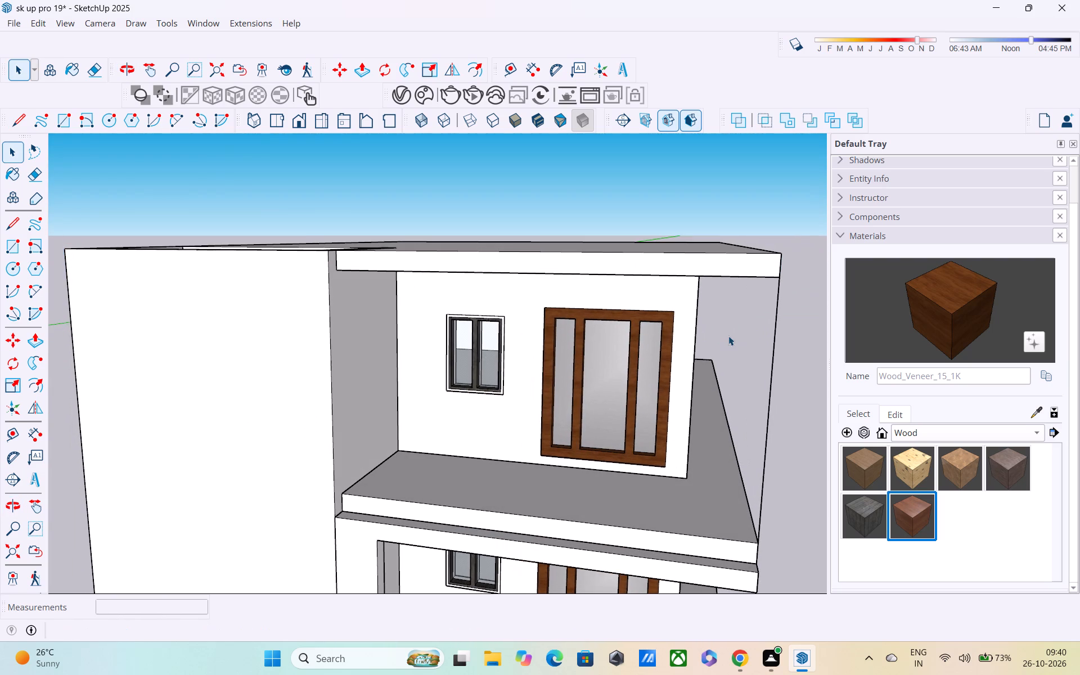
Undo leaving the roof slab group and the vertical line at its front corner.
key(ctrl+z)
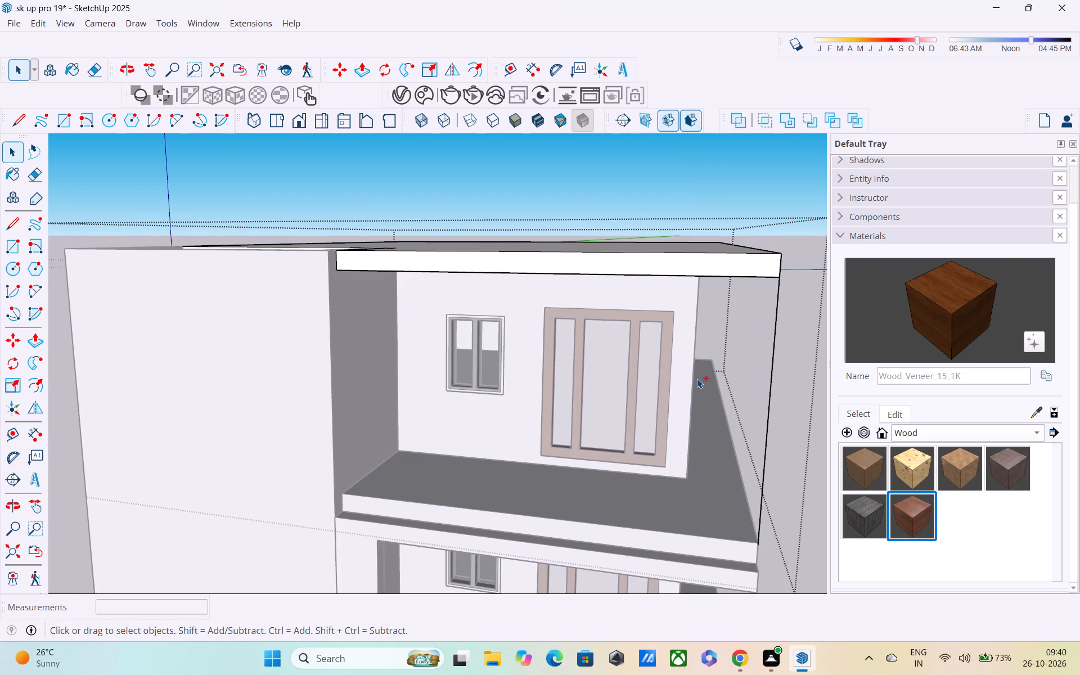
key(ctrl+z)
Draw a vertical rectangle about 2' 1 5/8" wide and 10' high from the roof slab's lower front outer corner to the balcony slab.
middle_drag(722, 393, 697, 368)
key(space)
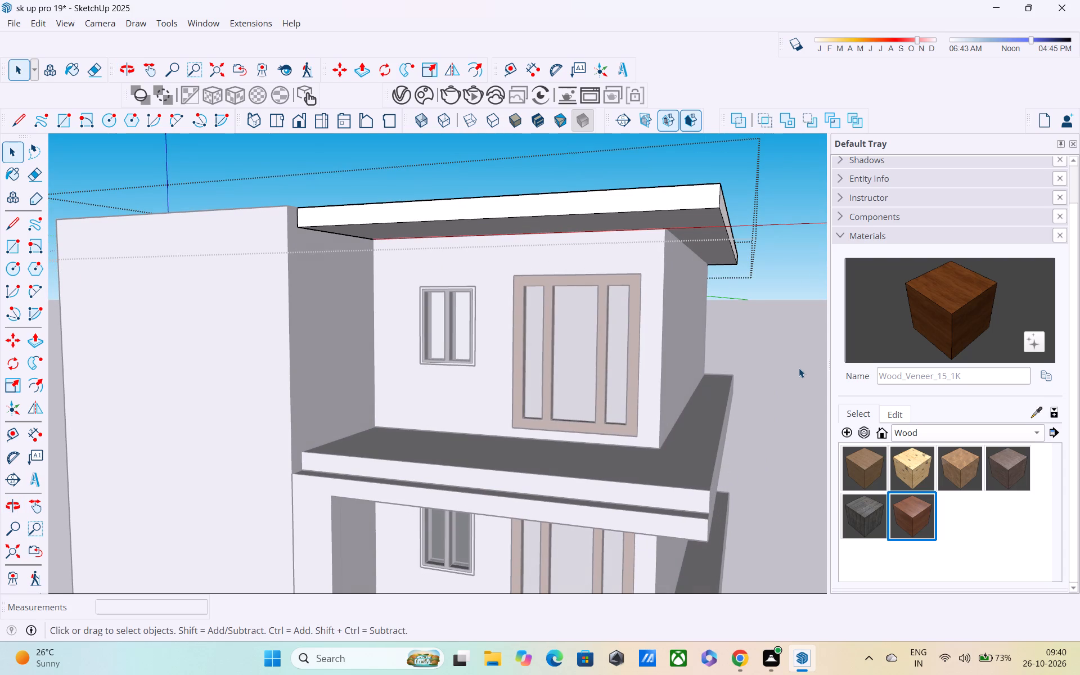
key(r)
click(721, 213)
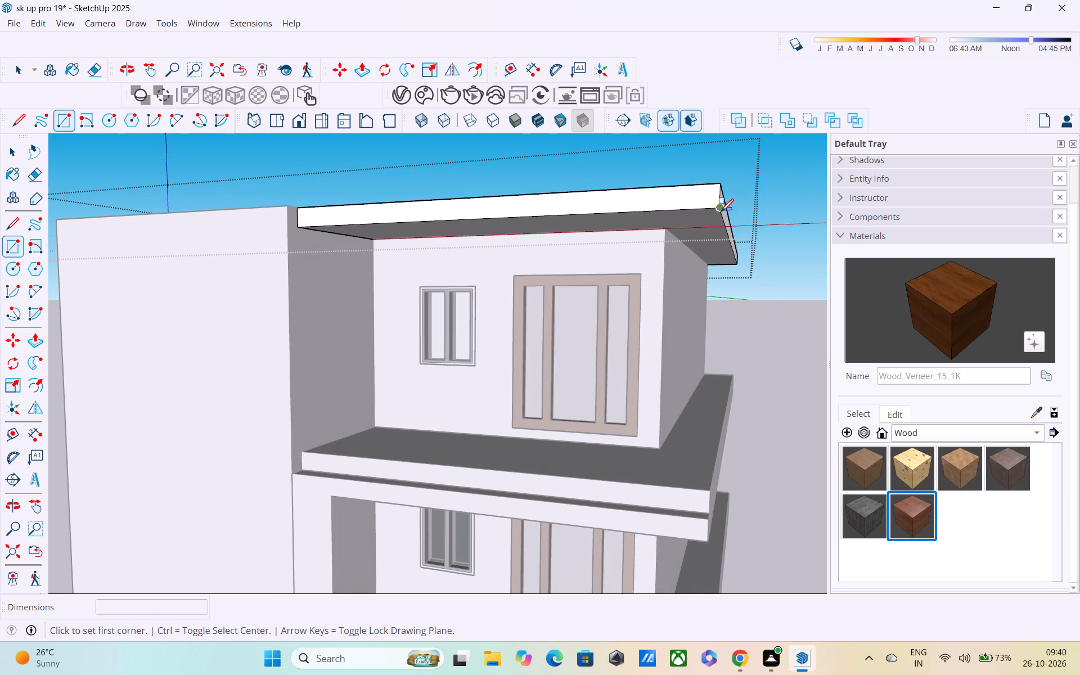
click(649, 484)
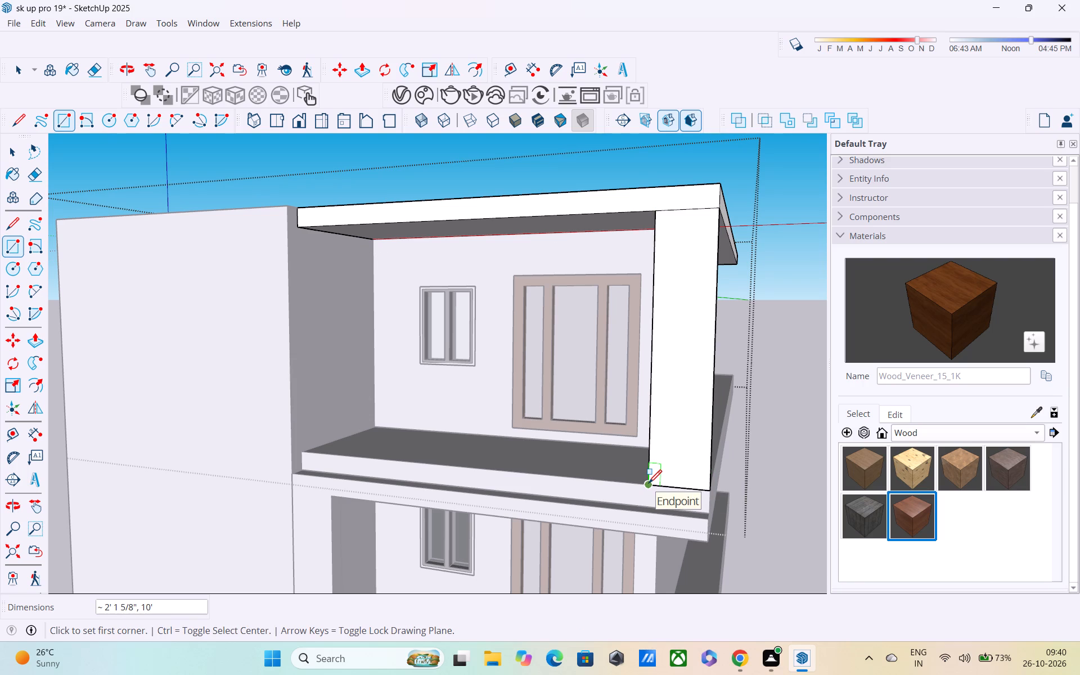
Extrude the vertical rectangle under the roof slab's front corner 3" from its rear face toward the house.
scroll(649, 484, down, 2)
middle_drag(668, 484, 322, 632)
scroll(326, 593, up, 1)
middle_drag(326, 593, 300, 574)
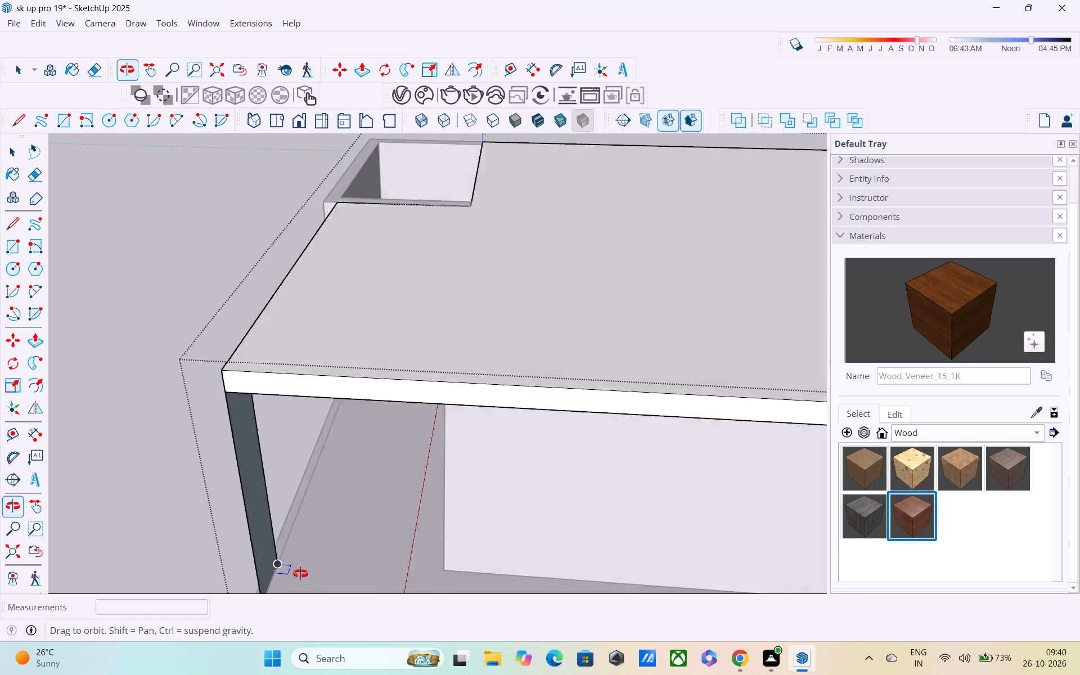
middle_drag(300, 574, 288, 479)
key(space)
key(p)
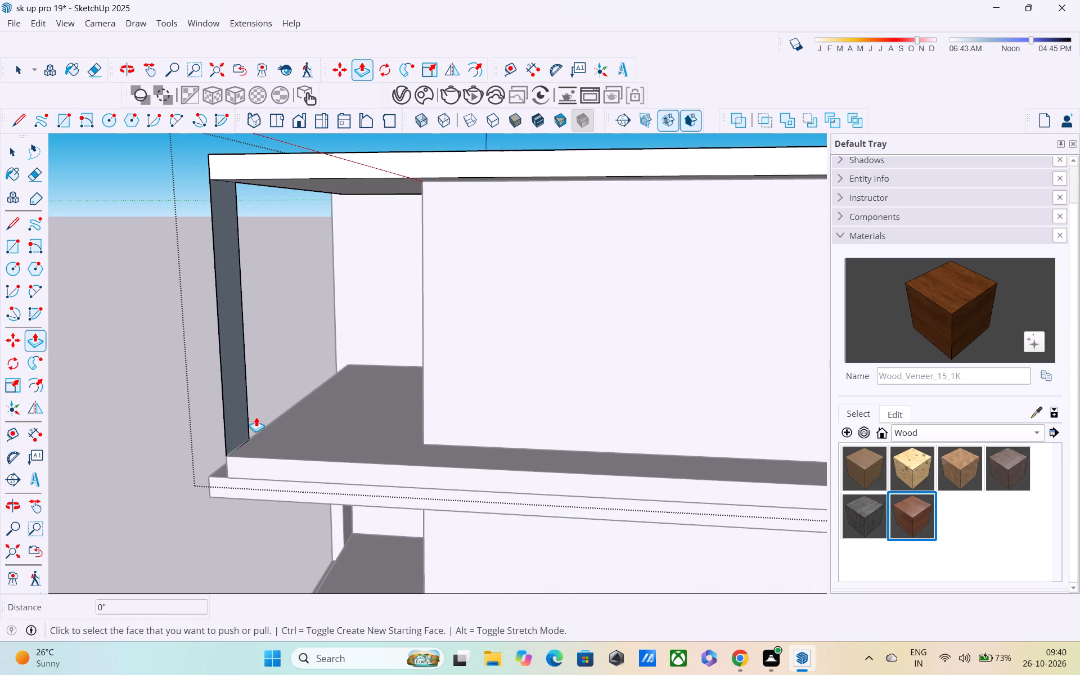
click(239, 391)
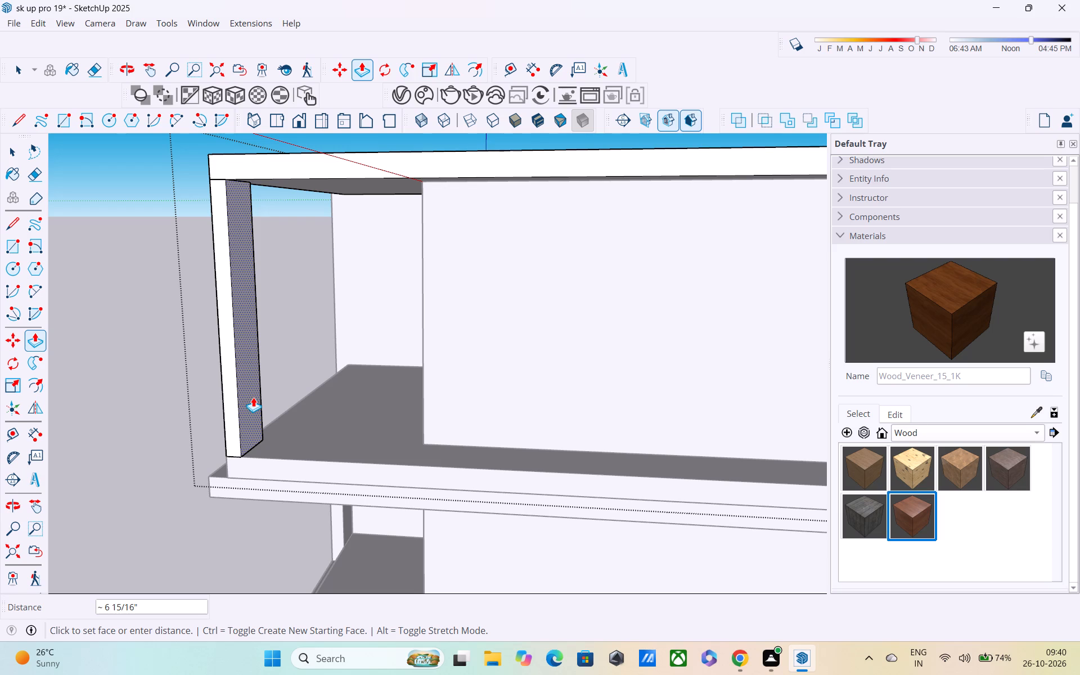
text(3")
key(Return)
Push/Pull the front panel's inner side face about 1' 6 1/8" toward the middle of the balcony to widen it.
scroll(250, 399, down, 2)
middle_drag(252, 402, 457, 426)
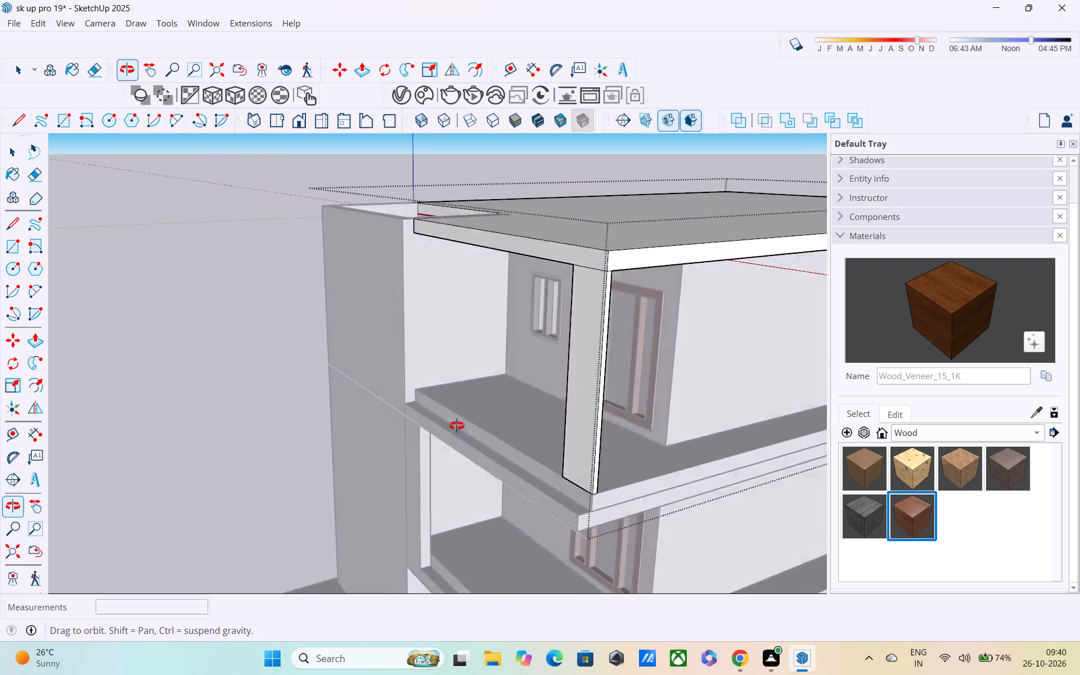
middle_drag(457, 426, 709, 406)
shift+middle_drag(706, 363, 693, 363)
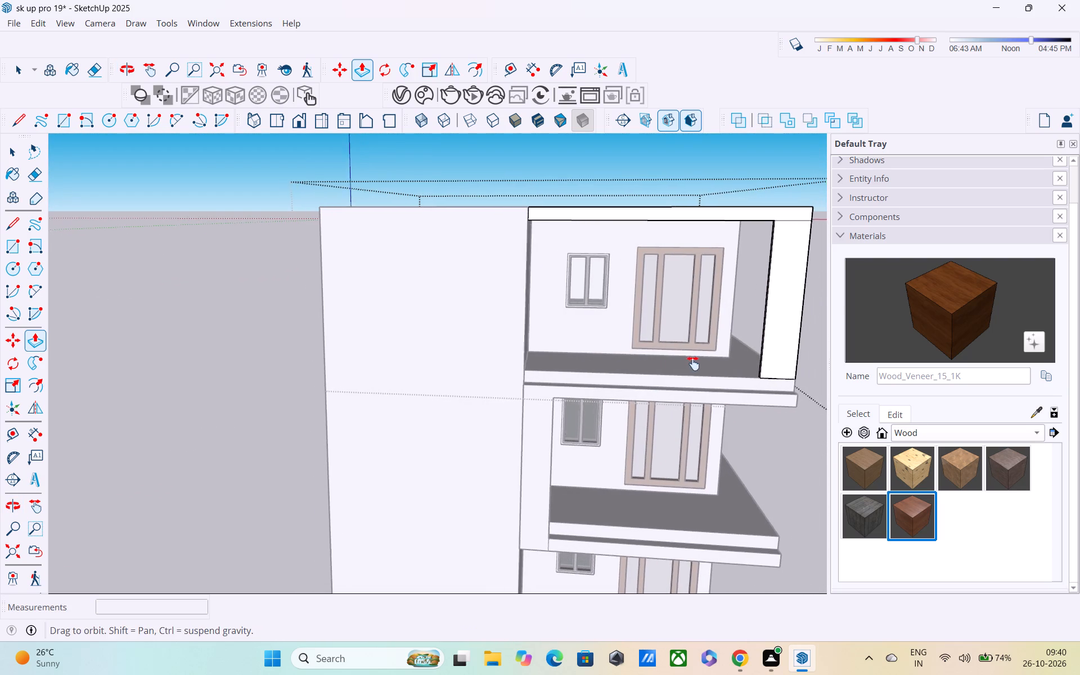
shift+middle_drag(693, 363, 543, 388)
middle_drag(541, 388, 561, 424)
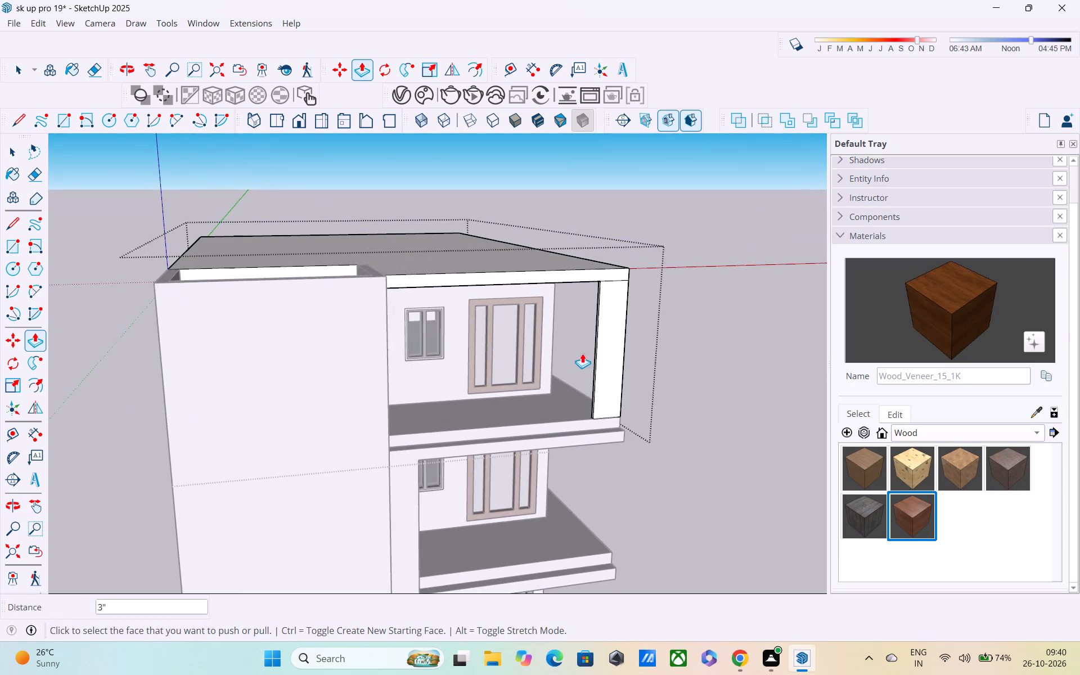
scroll(583, 352, up, 2)
middle_click(591, 339)
middle_drag(601, 343, 664, 345)
scroll(630, 352, up, 8)
middle_drag(637, 346, 678, 344)
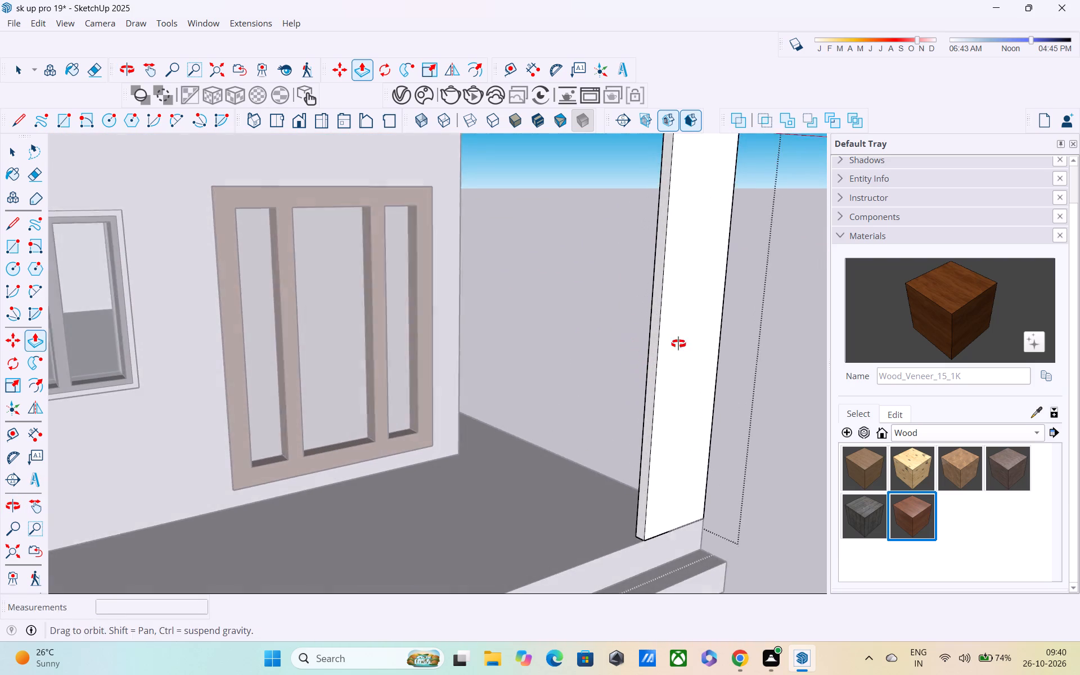
middle_drag(678, 344, 692, 341)
click(656, 361)
middle_drag(639, 373, 631, 373)
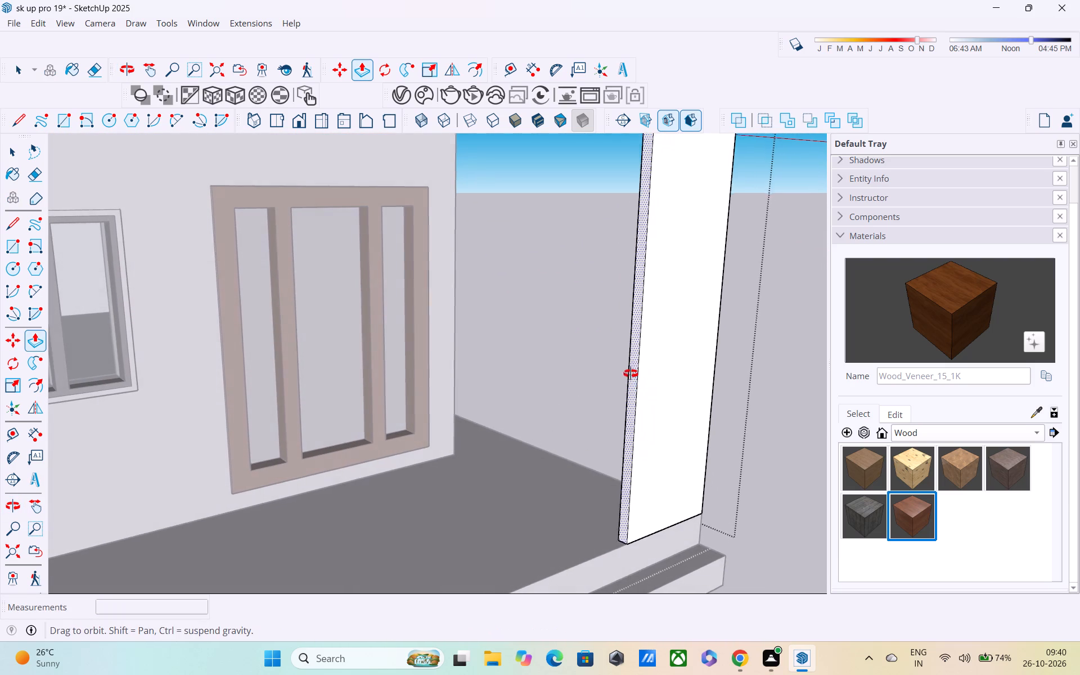
middle_drag(631, 373, 488, 363)
scroll(491, 362, down, 1)
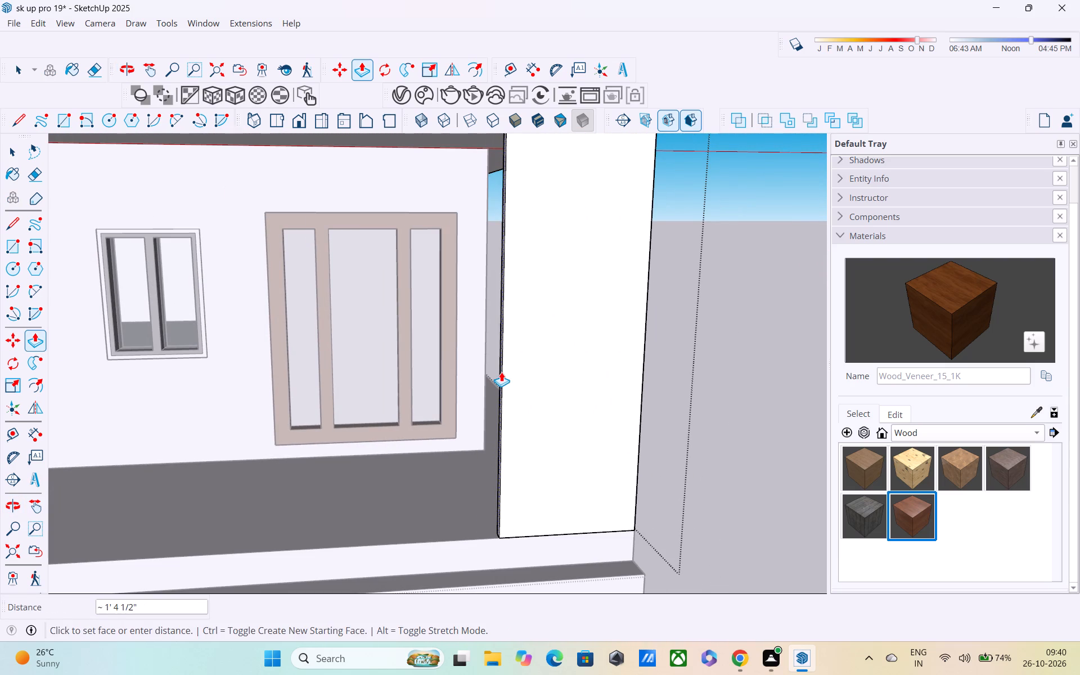
scroll(501, 372, down, 3)
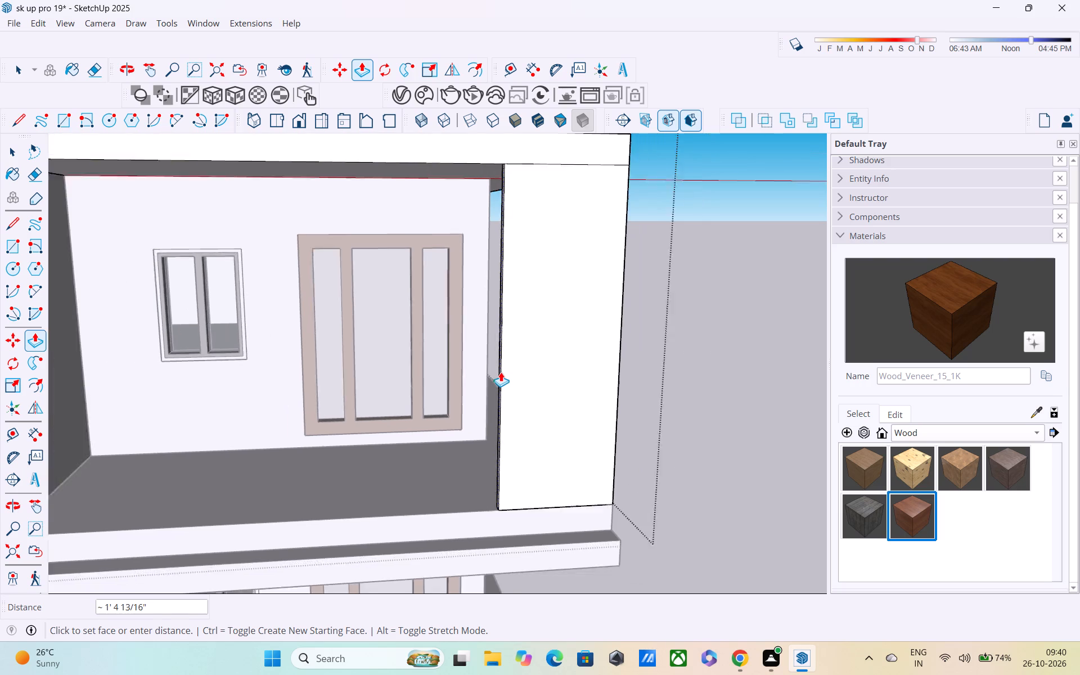
middle_drag(500, 372, 483, 367)
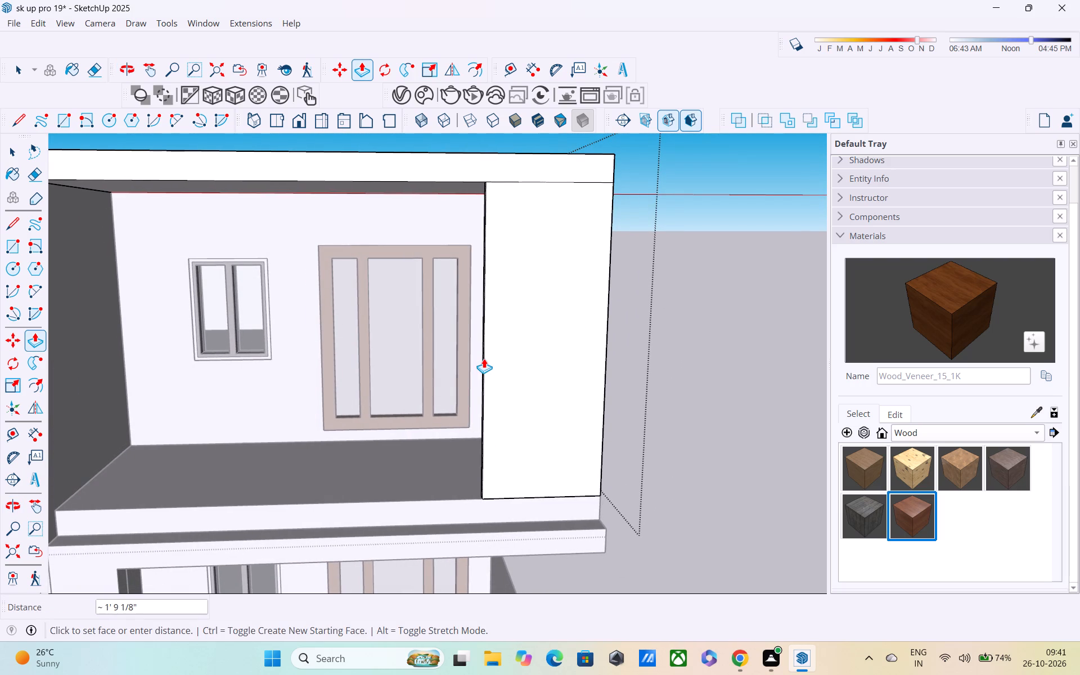
click(491, 366)
middle_drag(489, 373, 447, 347)
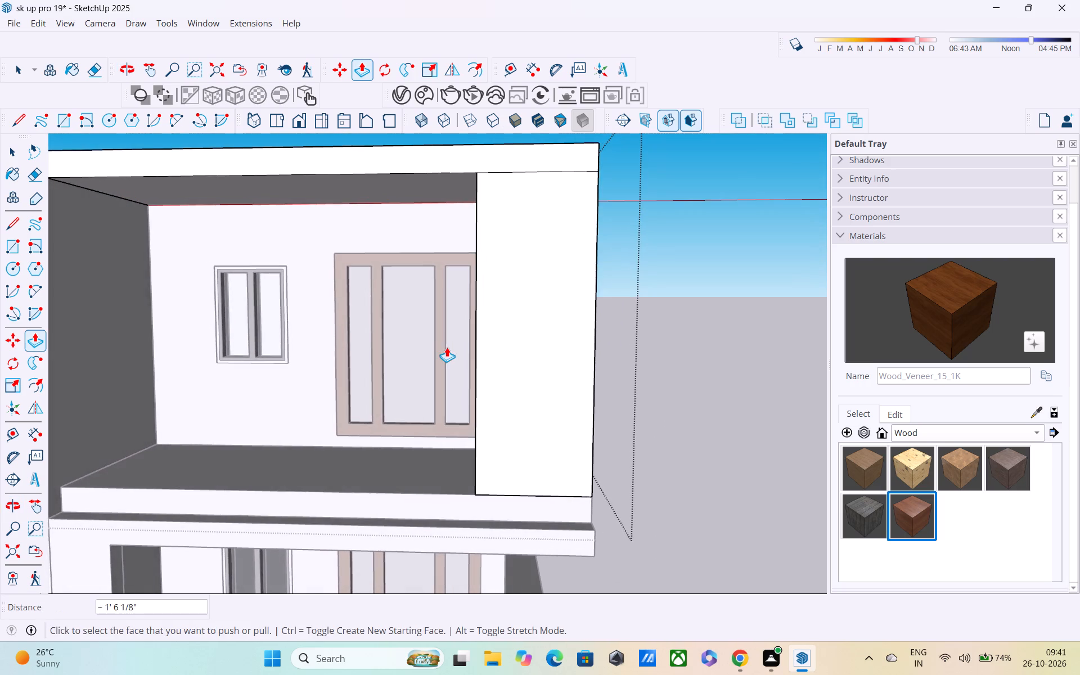
scroll(446, 347, down, 5)
middle_drag(536, 395, 525, 374)
key(space)
key(space)
Examine the widened front panel and its junctions with the roof and balcony slabs from above and from the front.
middle_drag(514, 376, 514, 416)
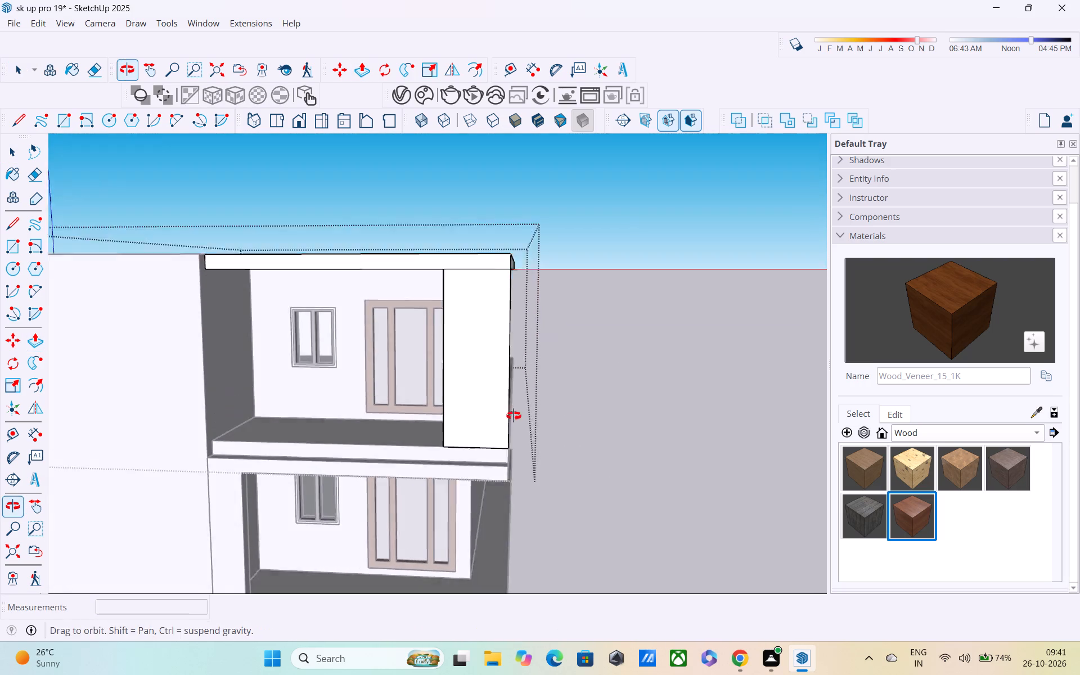
middle_drag(514, 416, 515, 421)
scroll(481, 393, up, 4)
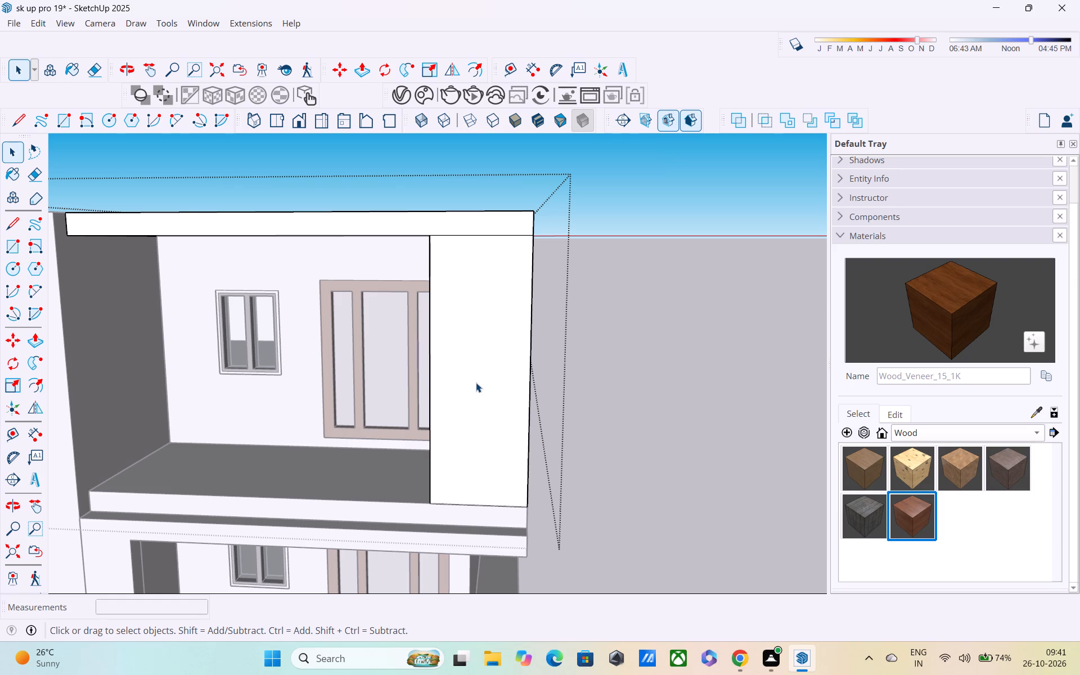
scroll(475, 382, down, 3)
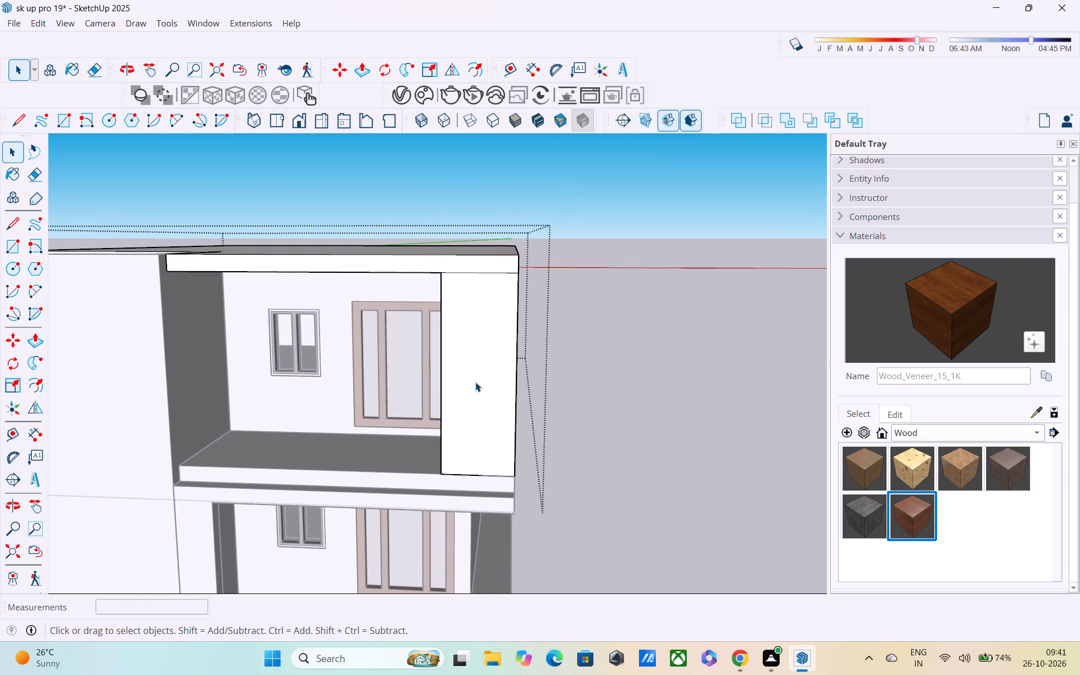
shift+middle_drag(475, 382, 470, 486)
middle_drag(482, 380, 482, 383)
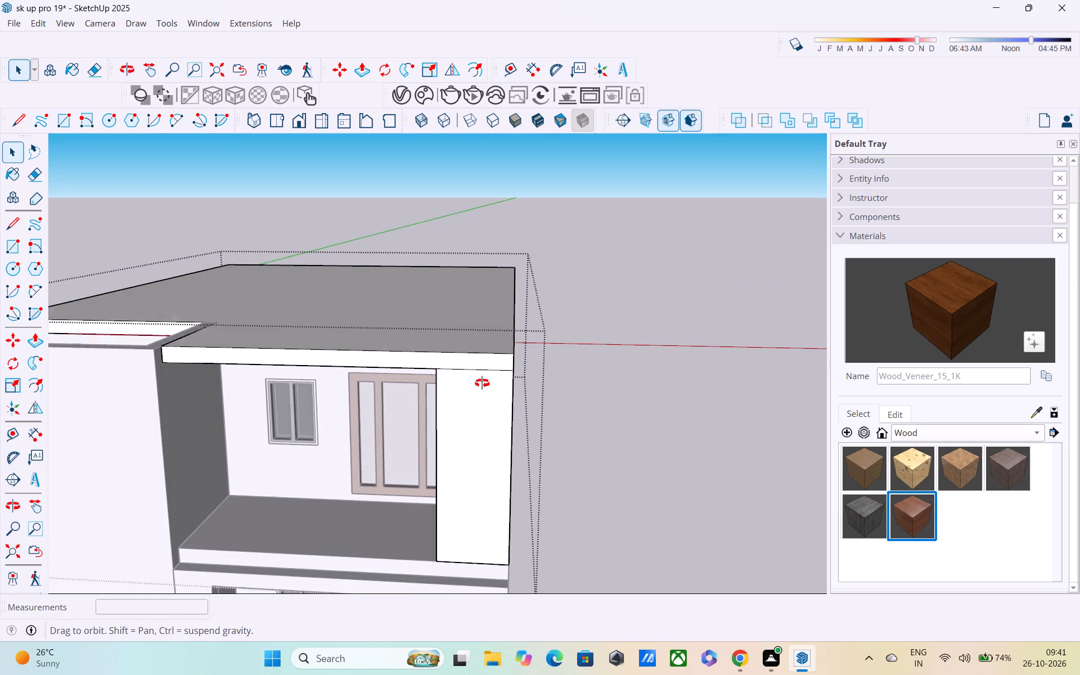
middle_drag(482, 383, 414, 418)
scroll(492, 364, up, 2)
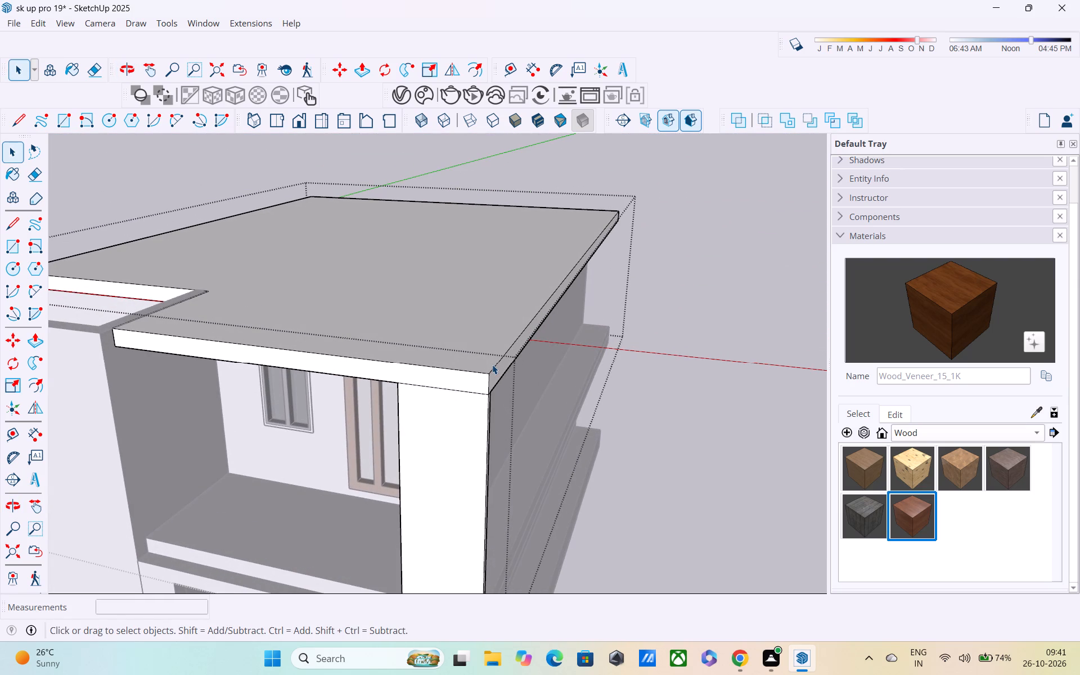
middle_drag(492, 364, 532, 323)
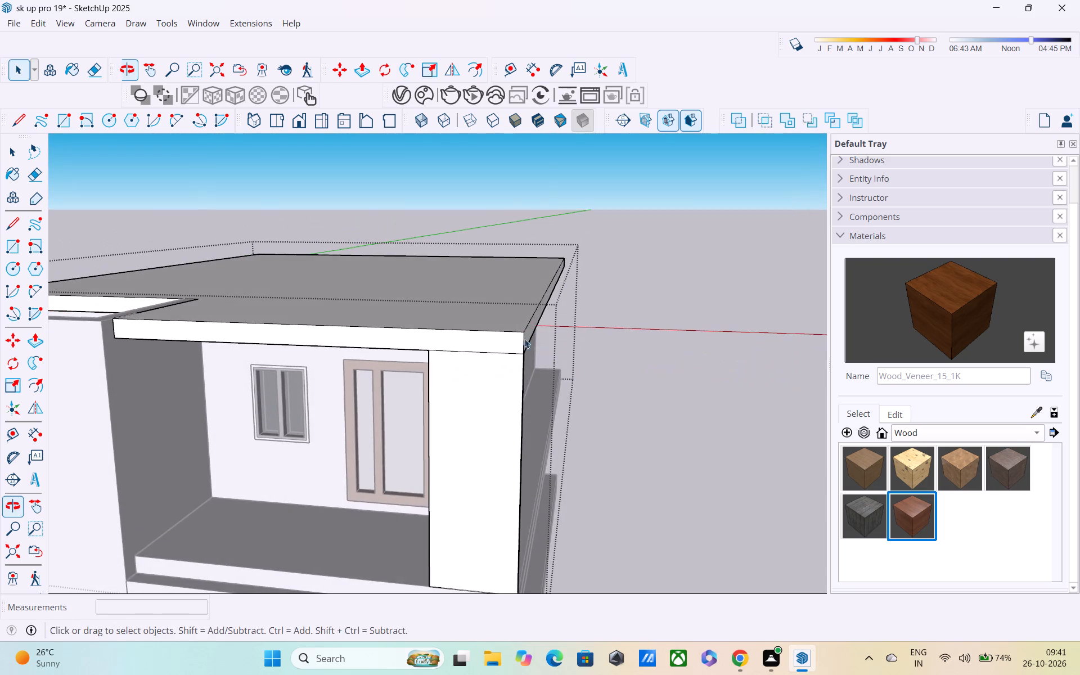
scroll(516, 359, down, 1)
middle_drag(515, 361, 533, 317)
scroll(534, 314, down, 5)
middle_drag(513, 381, 475, 366)
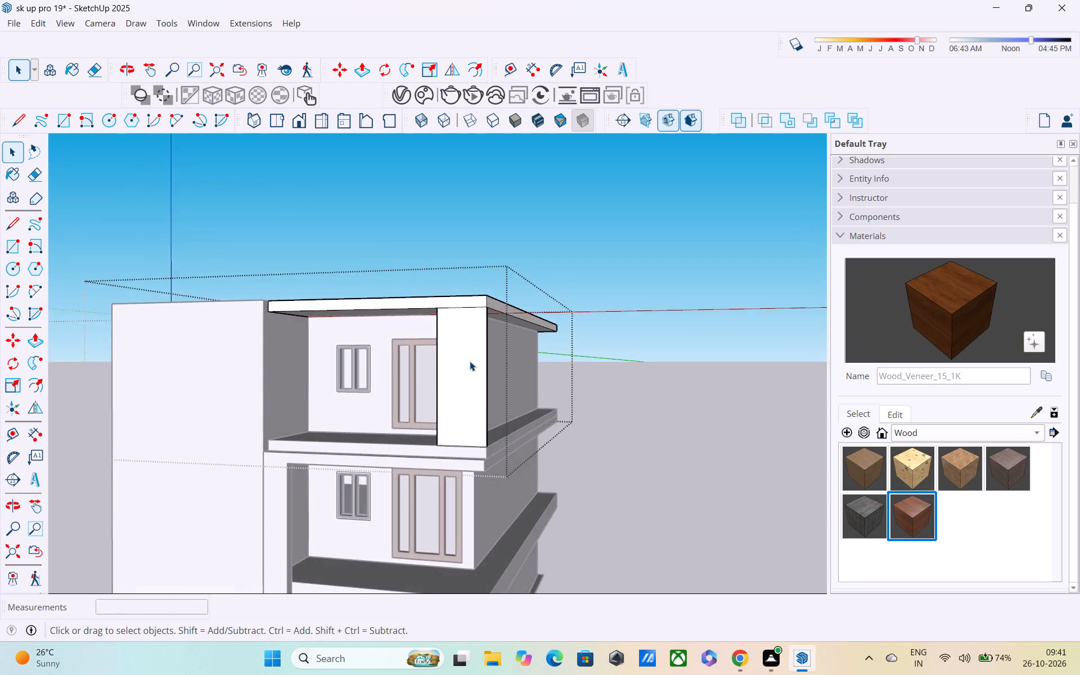
scroll(470, 361, up, 4)
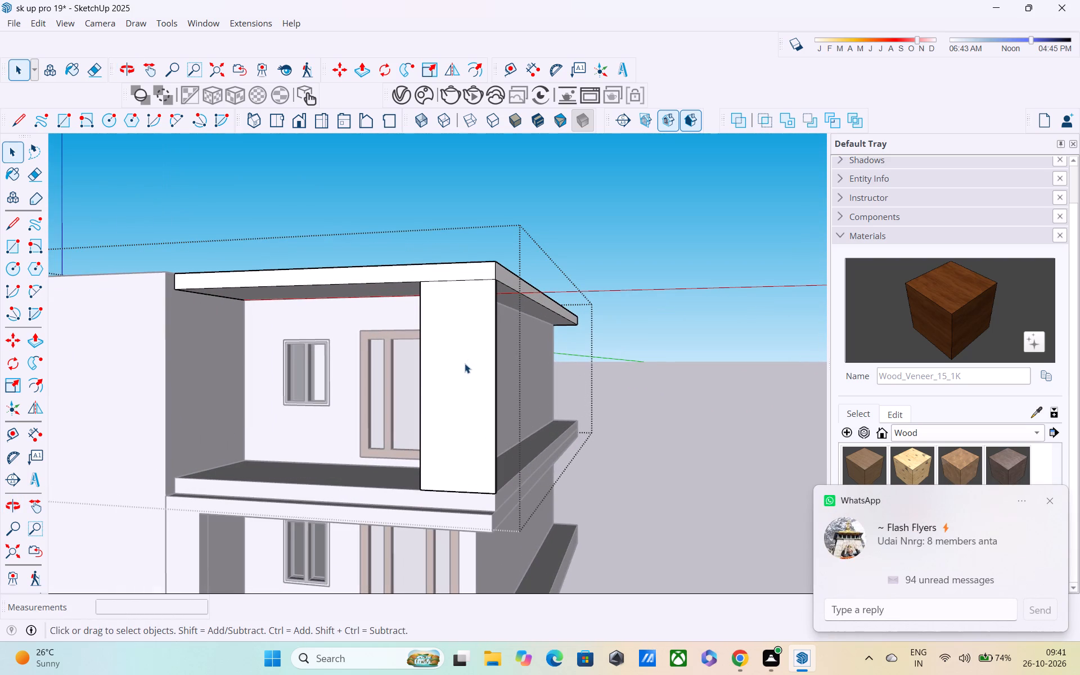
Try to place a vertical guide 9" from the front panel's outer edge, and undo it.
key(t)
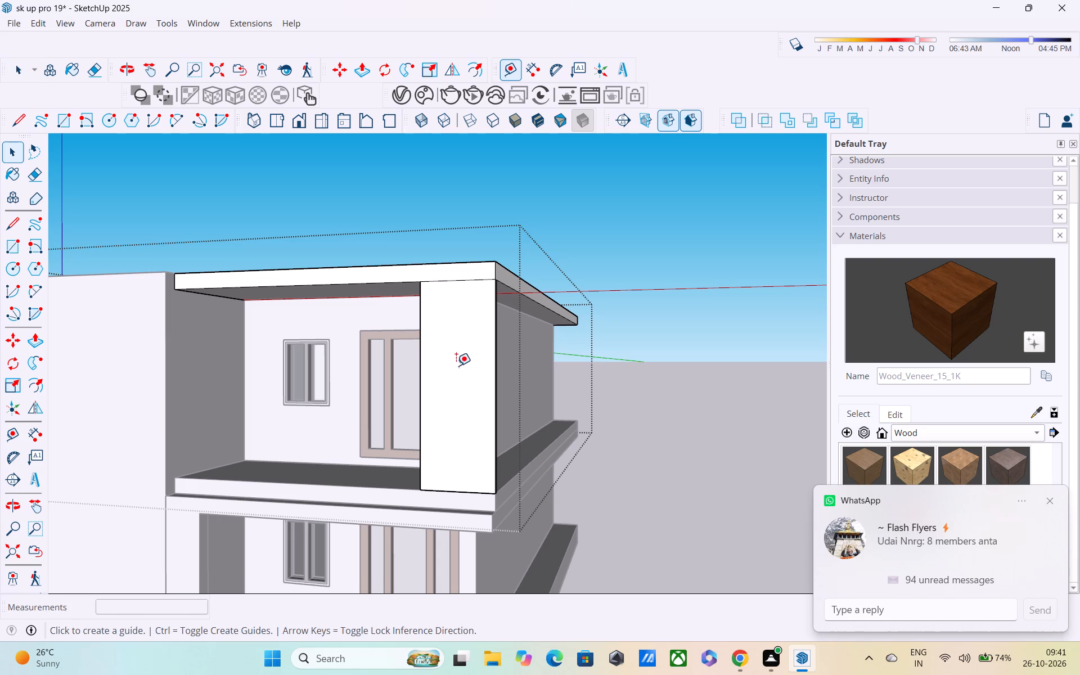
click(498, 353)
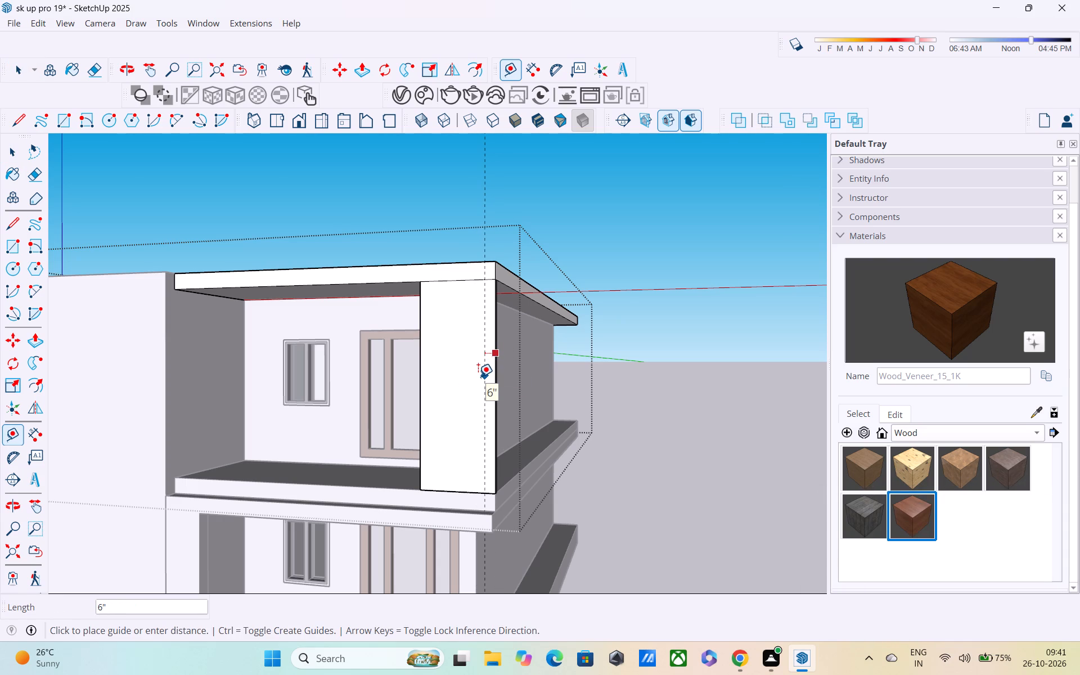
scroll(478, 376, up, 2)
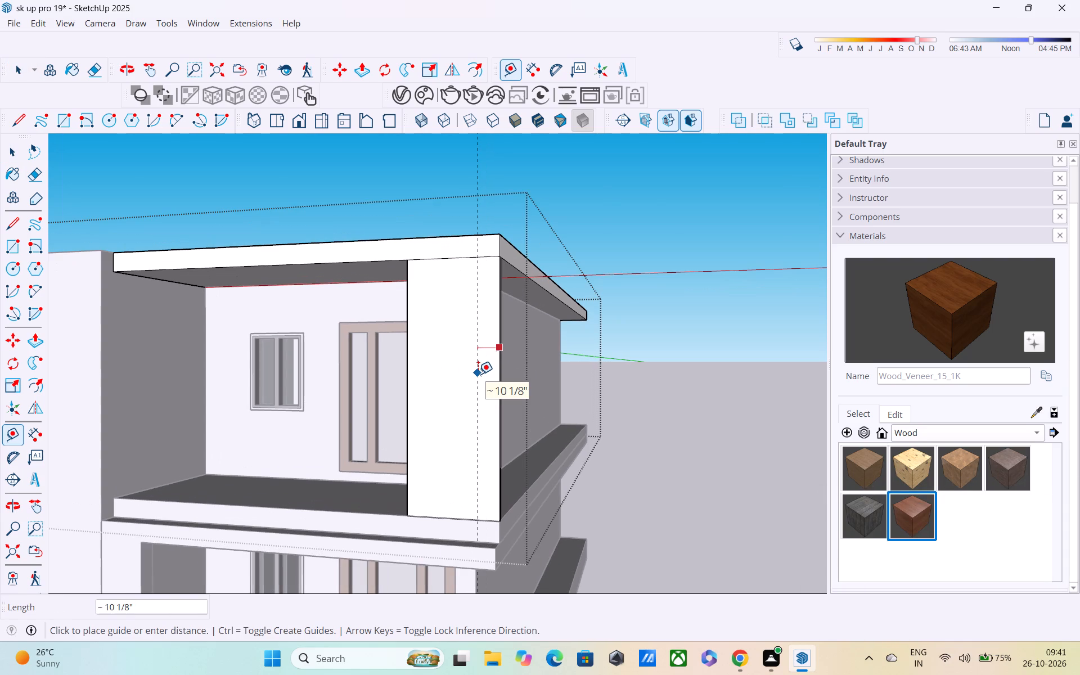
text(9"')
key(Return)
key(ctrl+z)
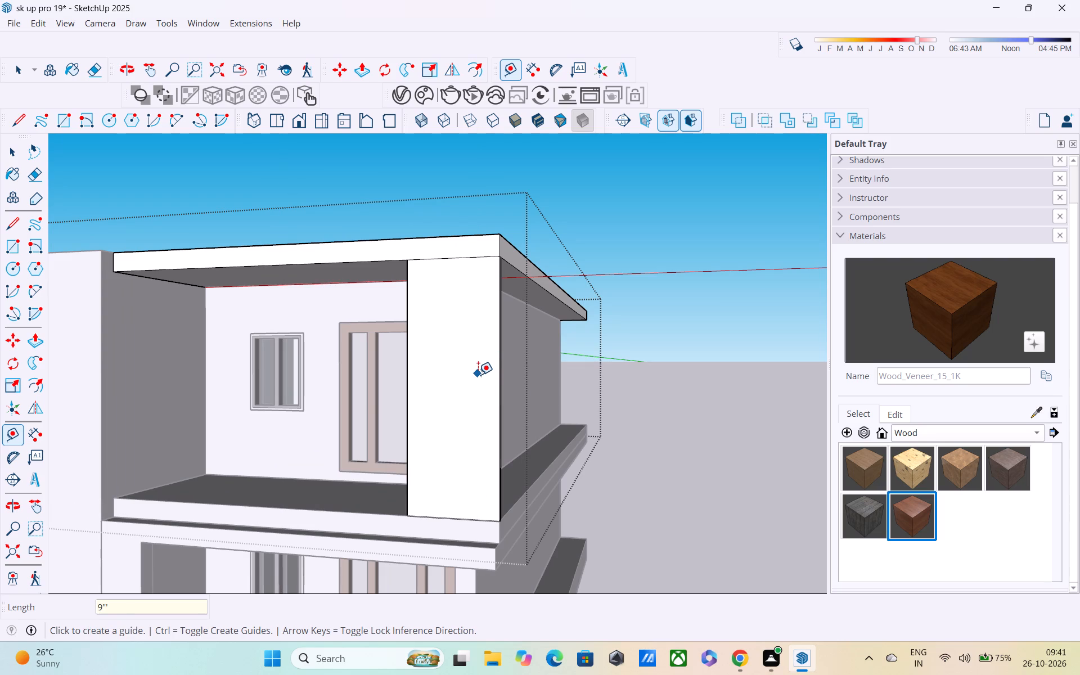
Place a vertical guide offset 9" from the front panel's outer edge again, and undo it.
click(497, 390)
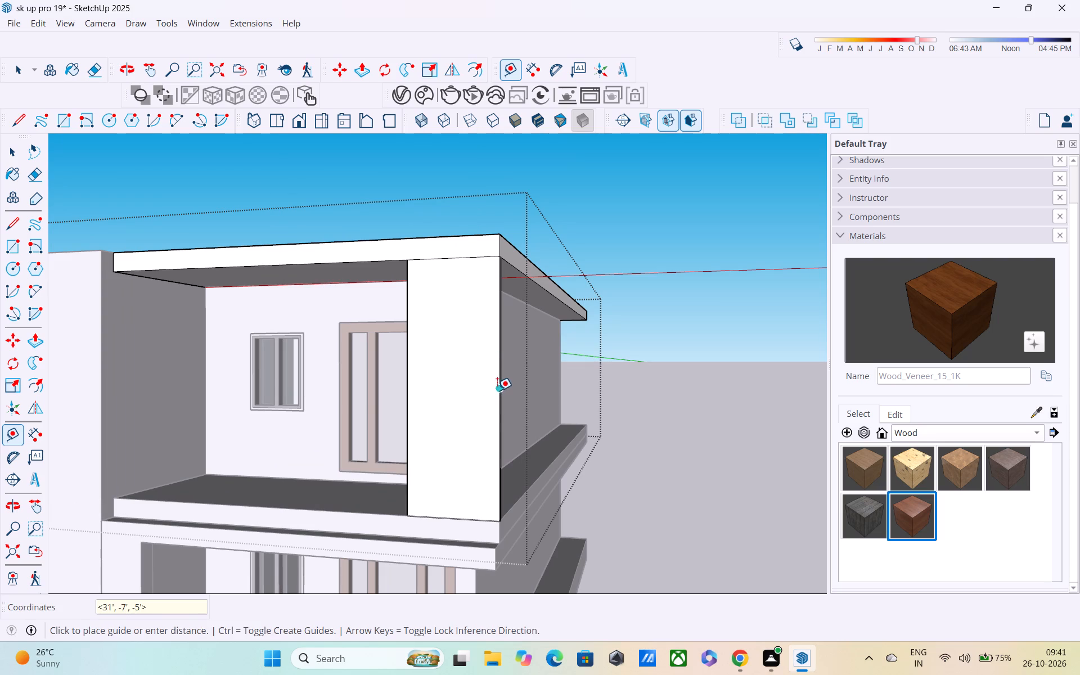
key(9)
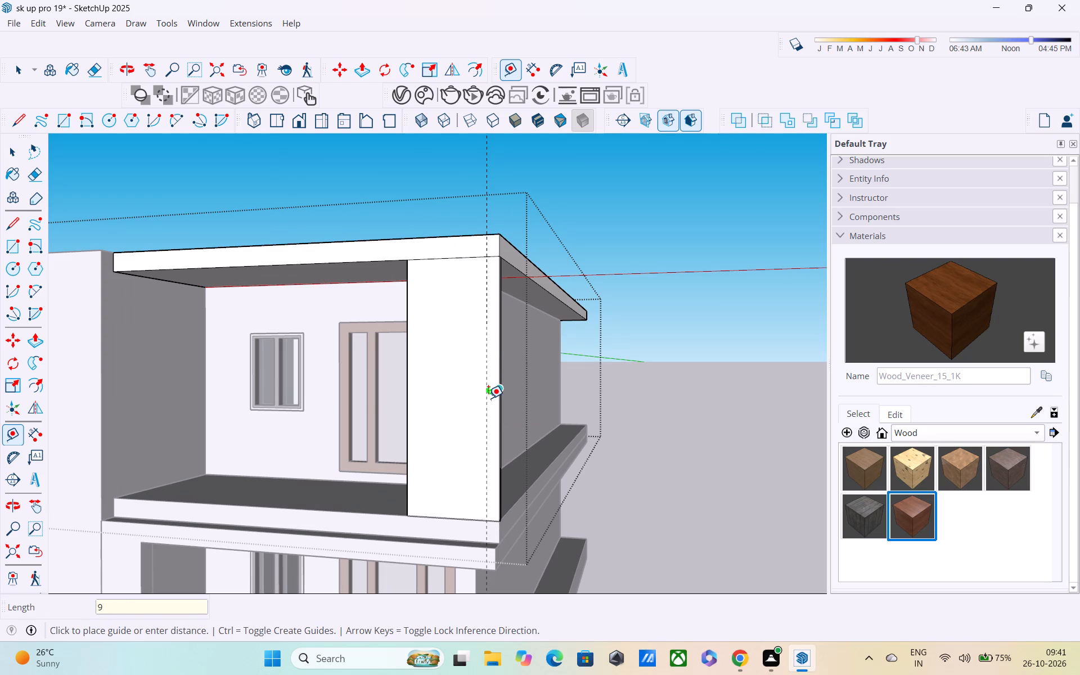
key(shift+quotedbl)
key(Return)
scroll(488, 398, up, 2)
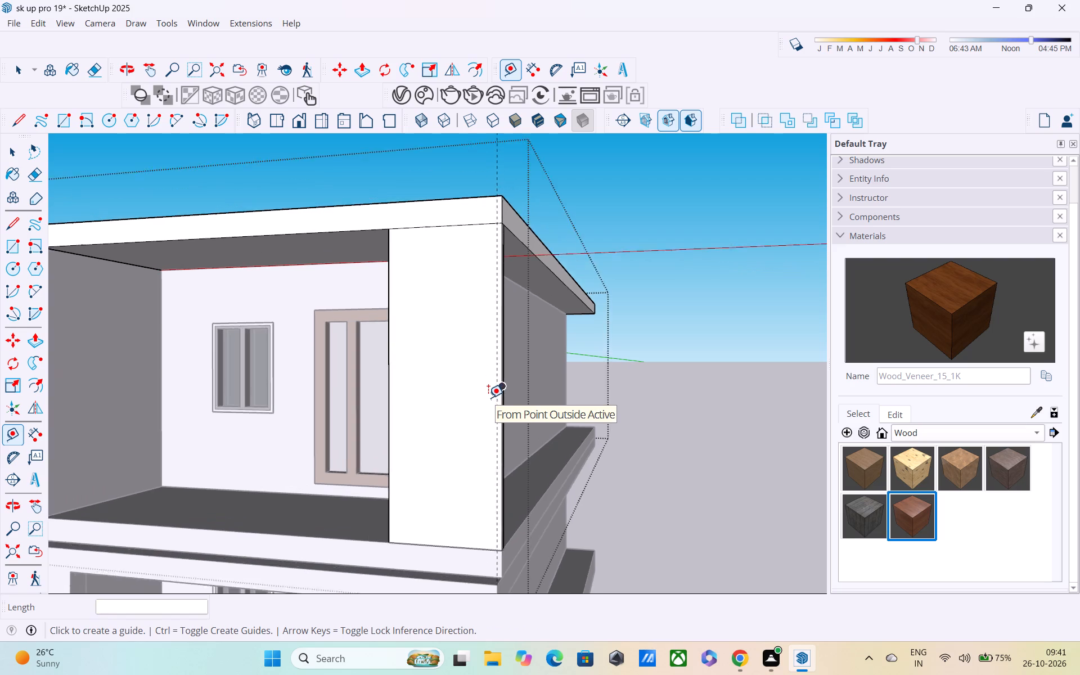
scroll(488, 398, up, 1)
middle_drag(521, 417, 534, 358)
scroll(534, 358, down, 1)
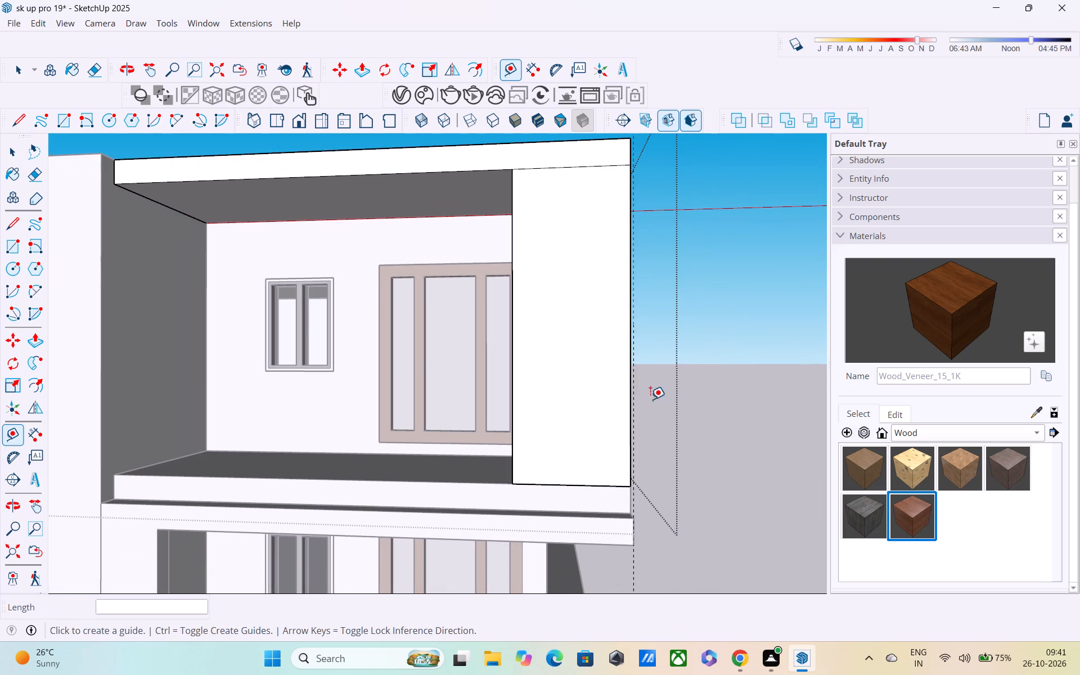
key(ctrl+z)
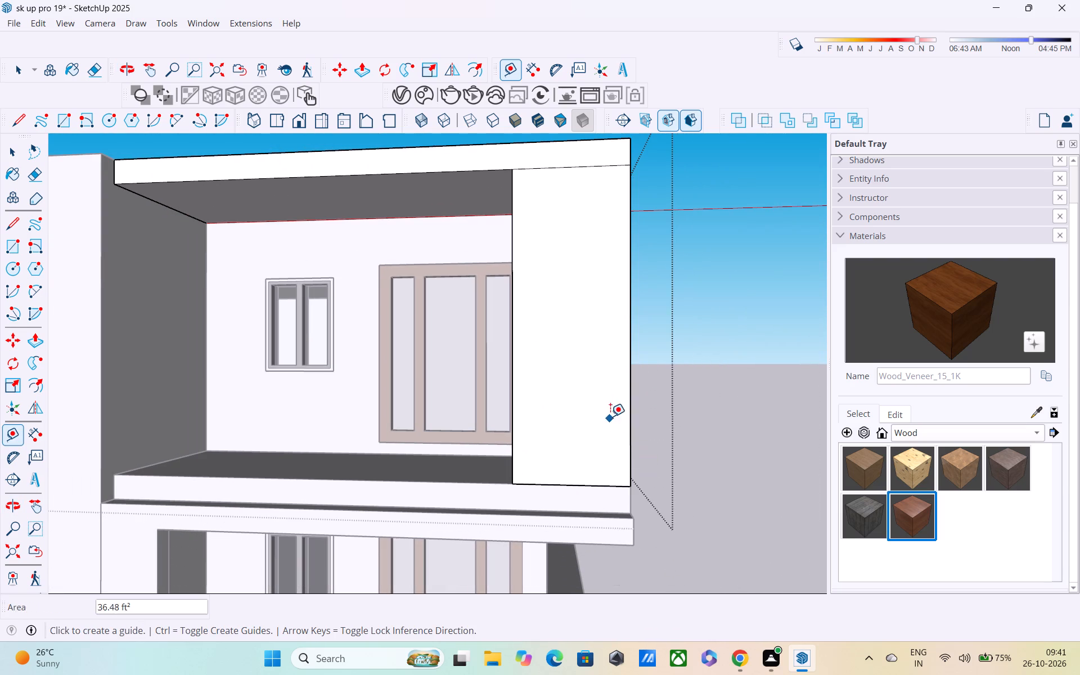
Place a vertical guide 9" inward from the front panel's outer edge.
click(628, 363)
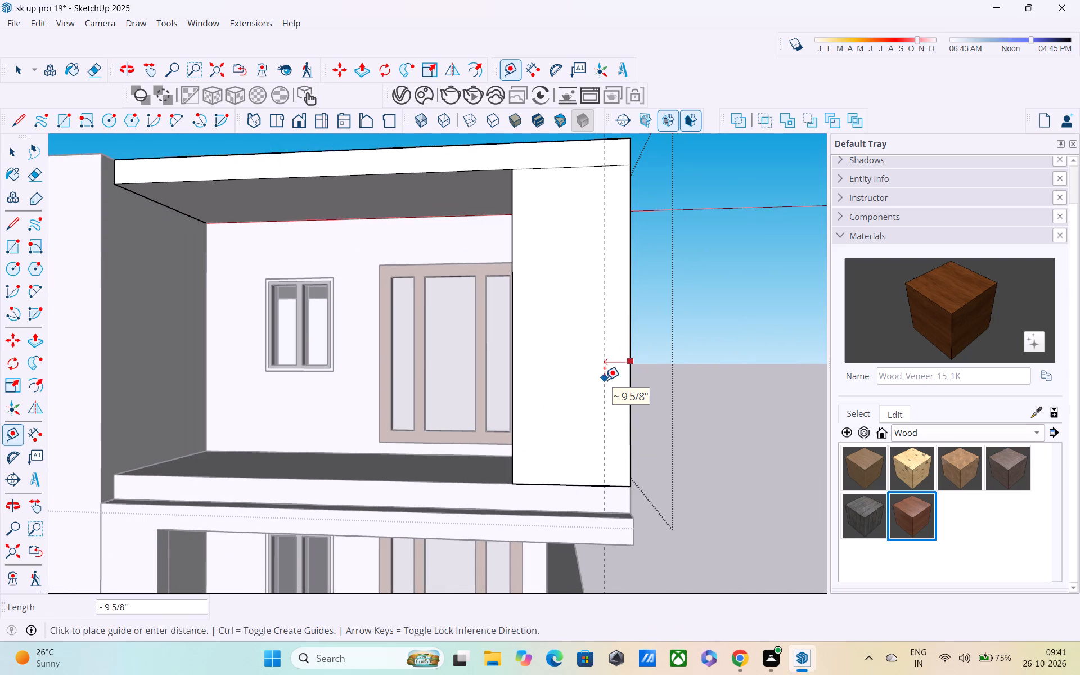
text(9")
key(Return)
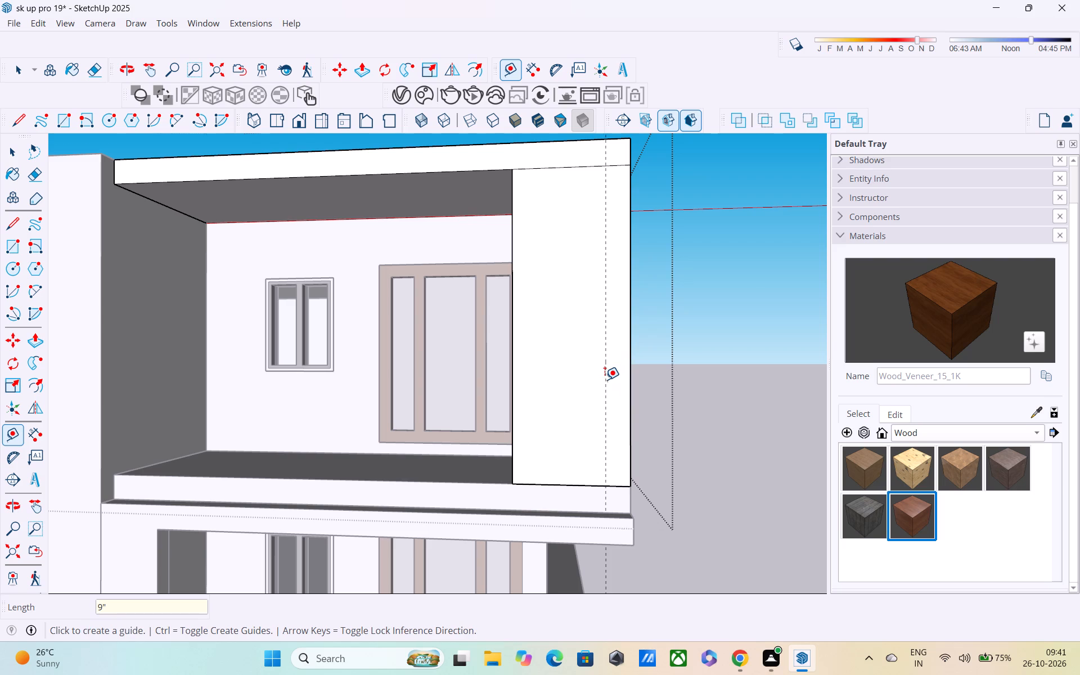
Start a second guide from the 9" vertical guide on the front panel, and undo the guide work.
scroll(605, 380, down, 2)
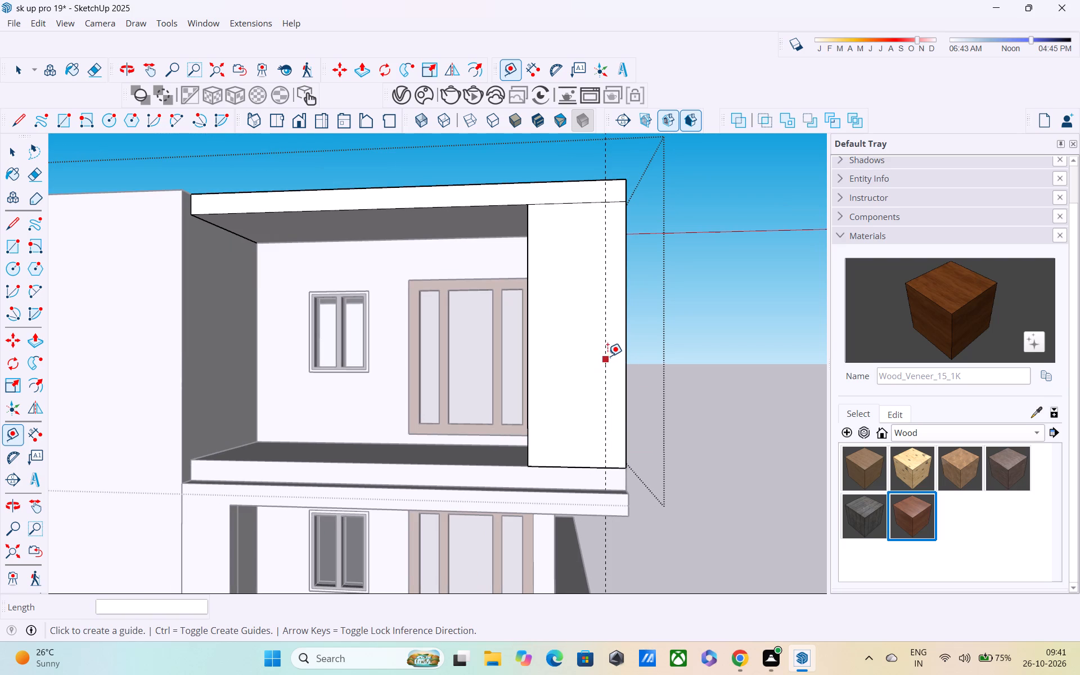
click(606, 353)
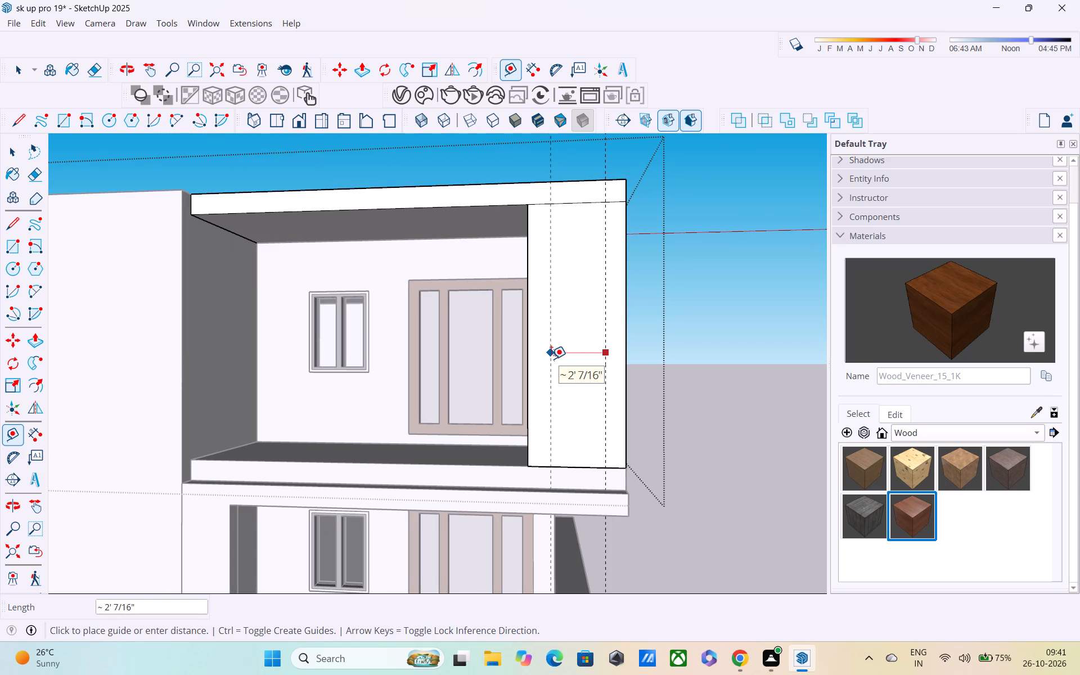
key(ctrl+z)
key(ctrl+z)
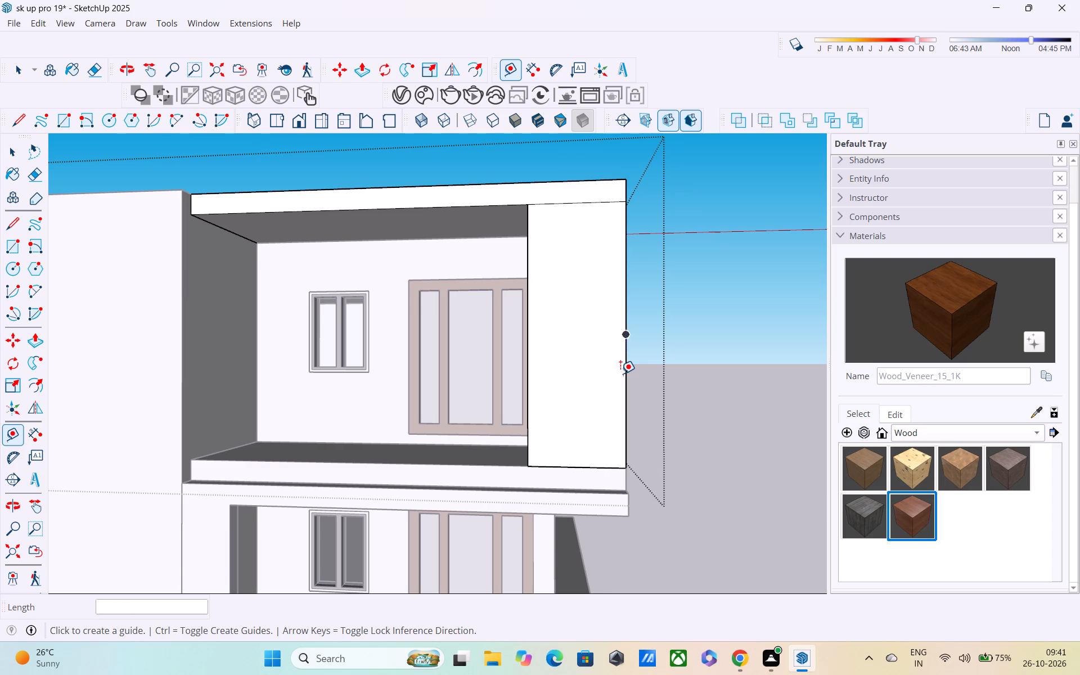
Place a vertical guide 6" inward from the front panel's outer edge.
click(623, 366)
click(616, 372)
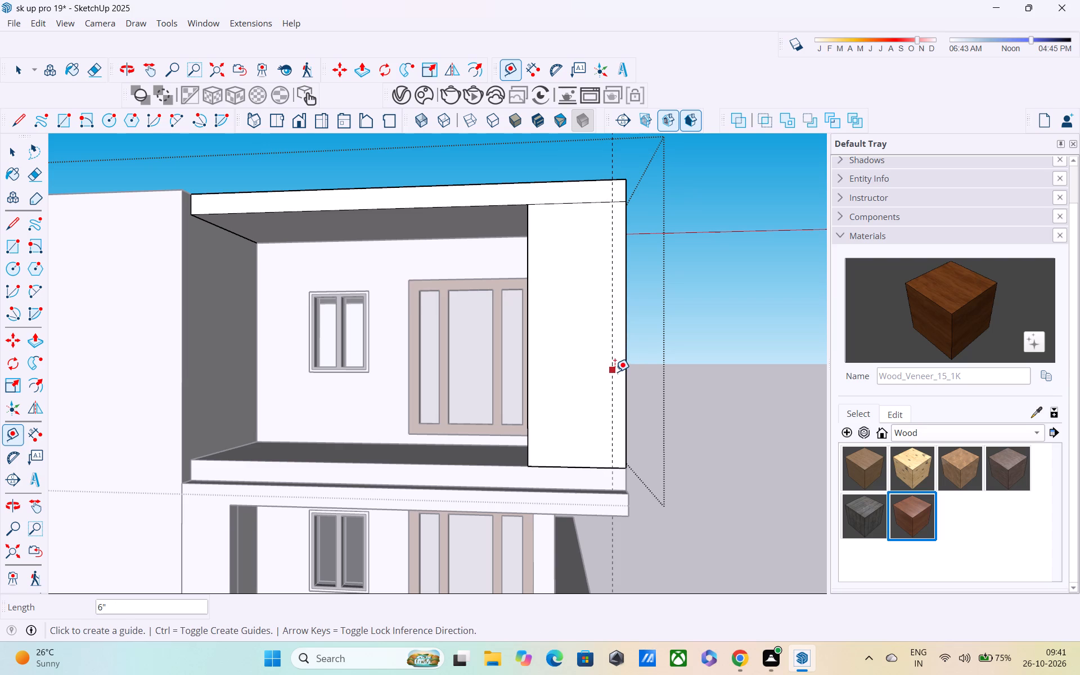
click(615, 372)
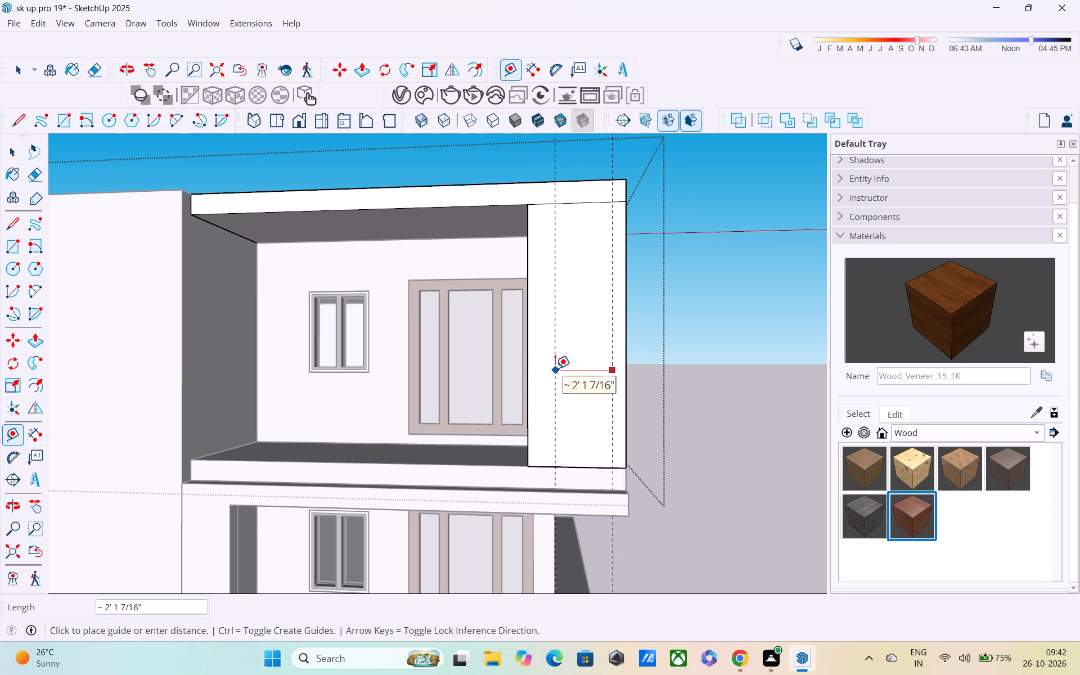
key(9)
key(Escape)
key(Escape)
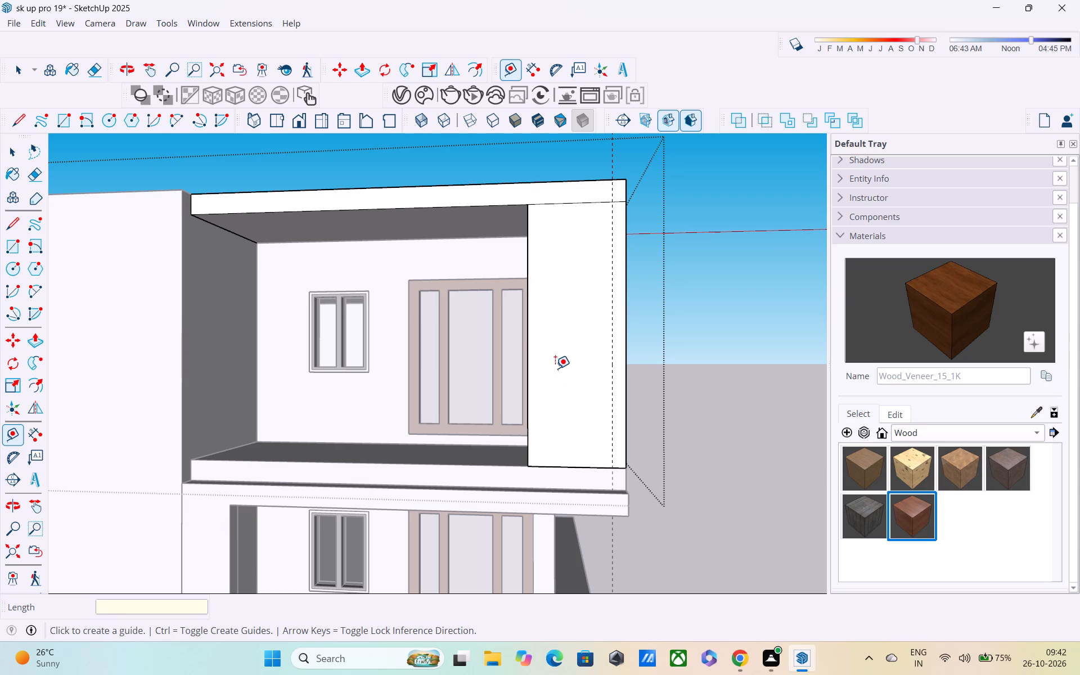
Place a vertical guide 9" inward from the front panel's inner edge, on the side facing the balcony opening.
click(524, 337)
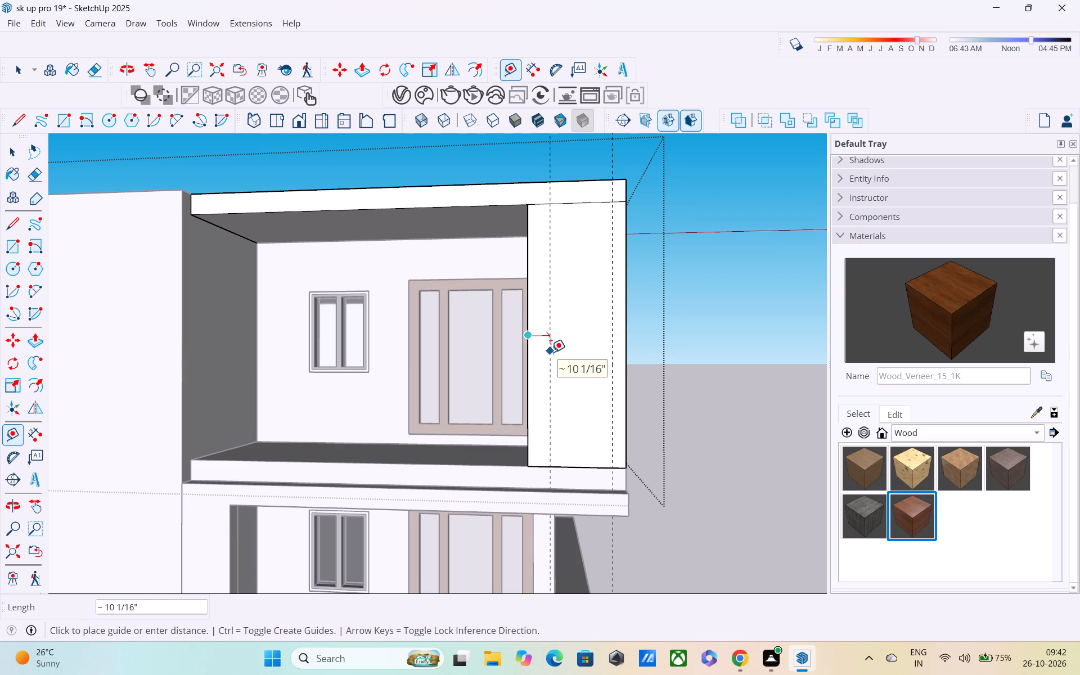
text(9")
key(Return)
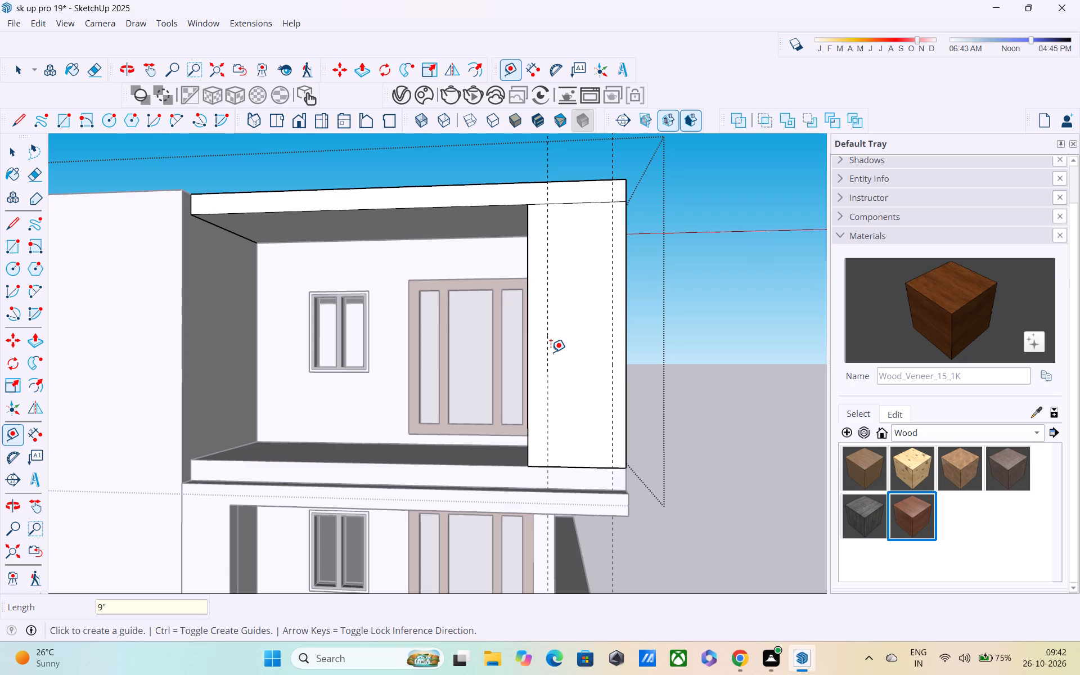
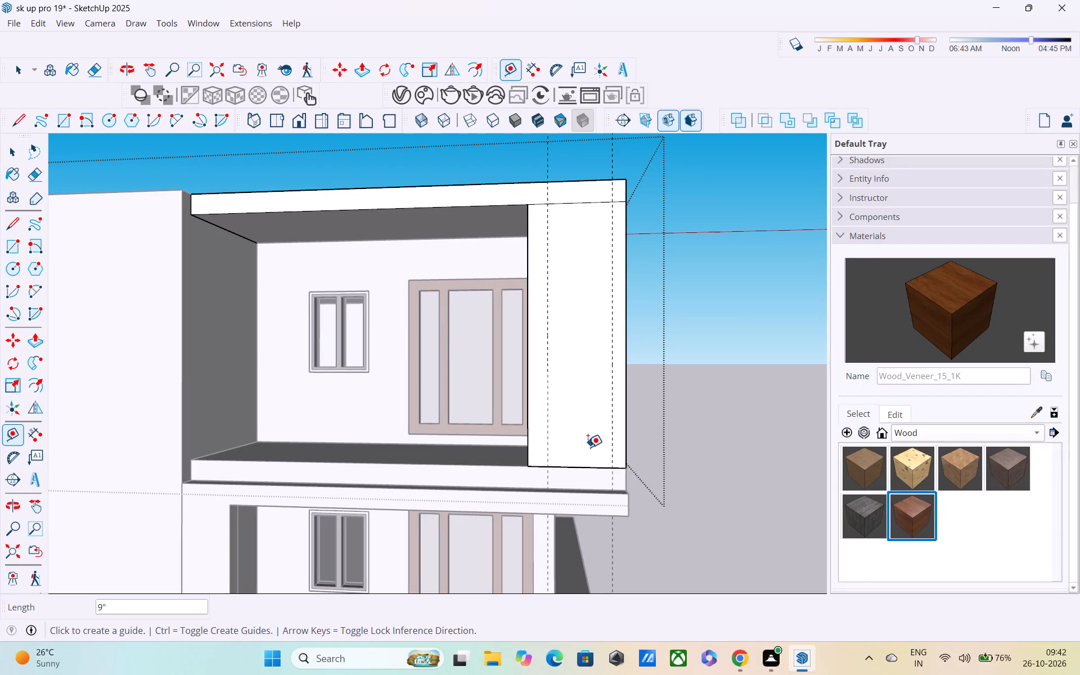
Place a horizontal guide 6" below the top edge of the upper-floor column's front face.
key(space)
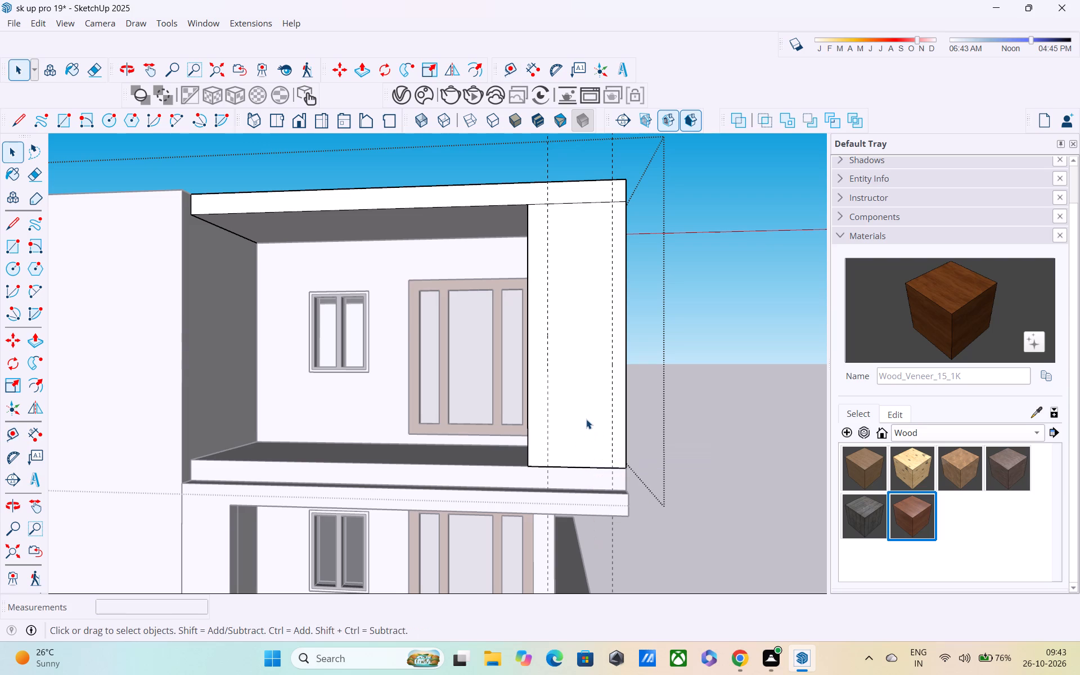
middle_drag(586, 419, 561, 430)
key(l)
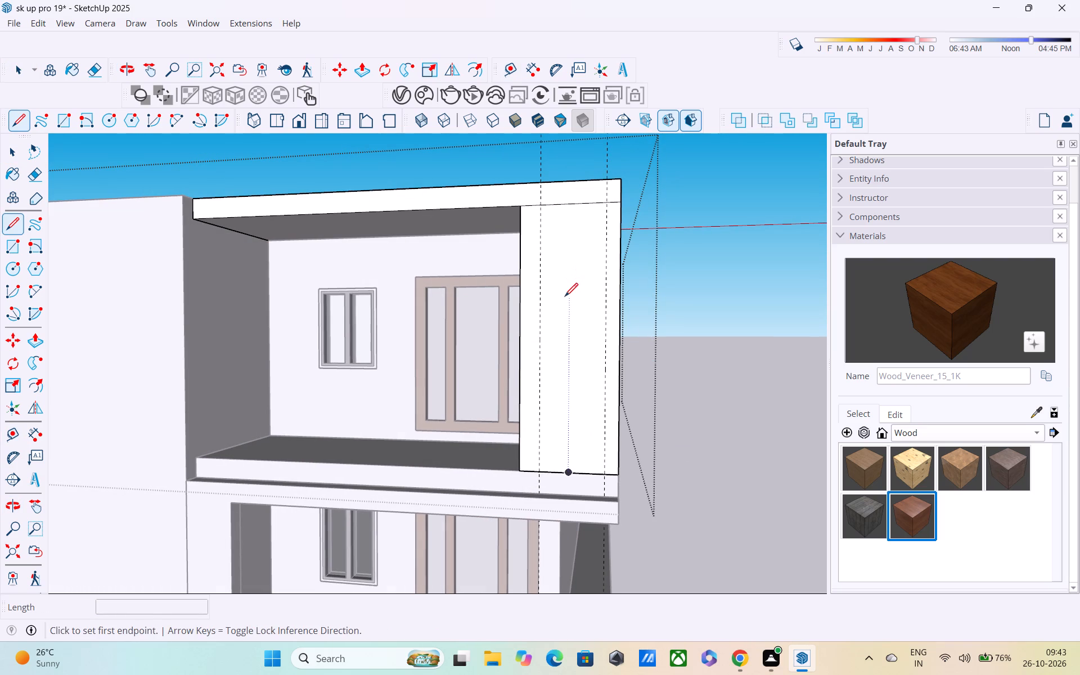
key(r)
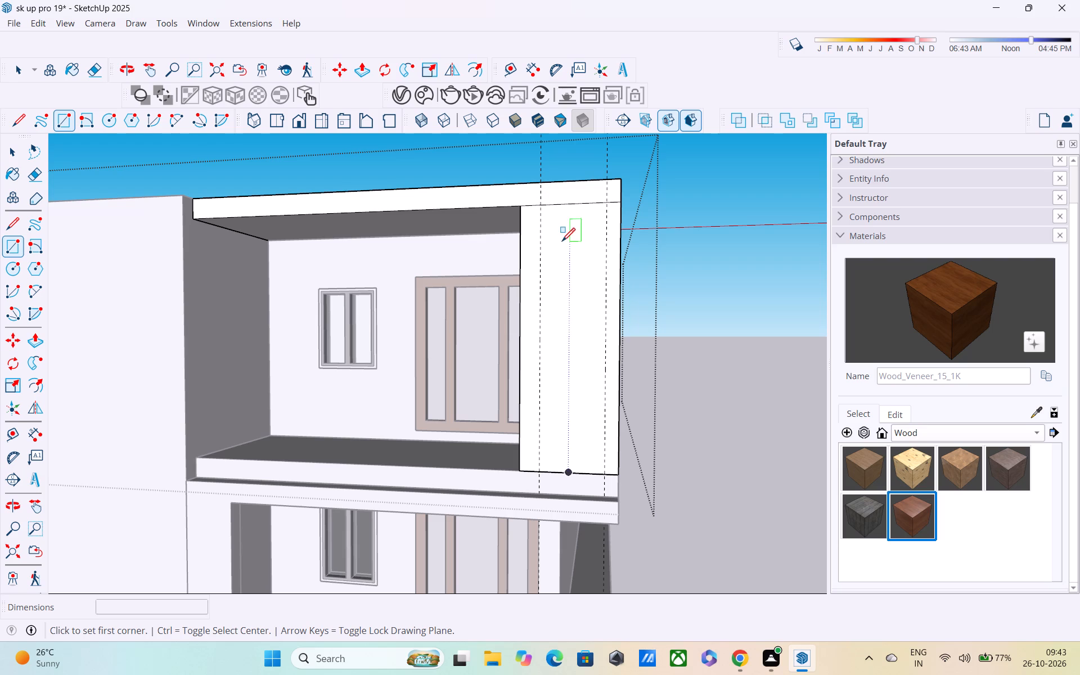
key(space)
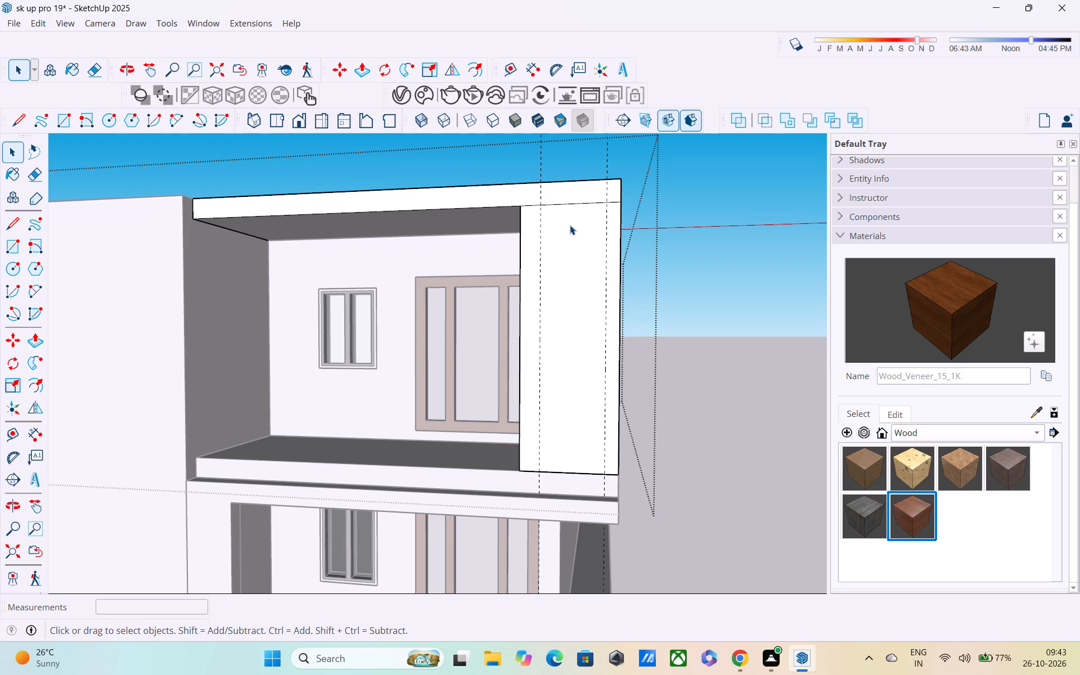
key(t)
click(569, 208)
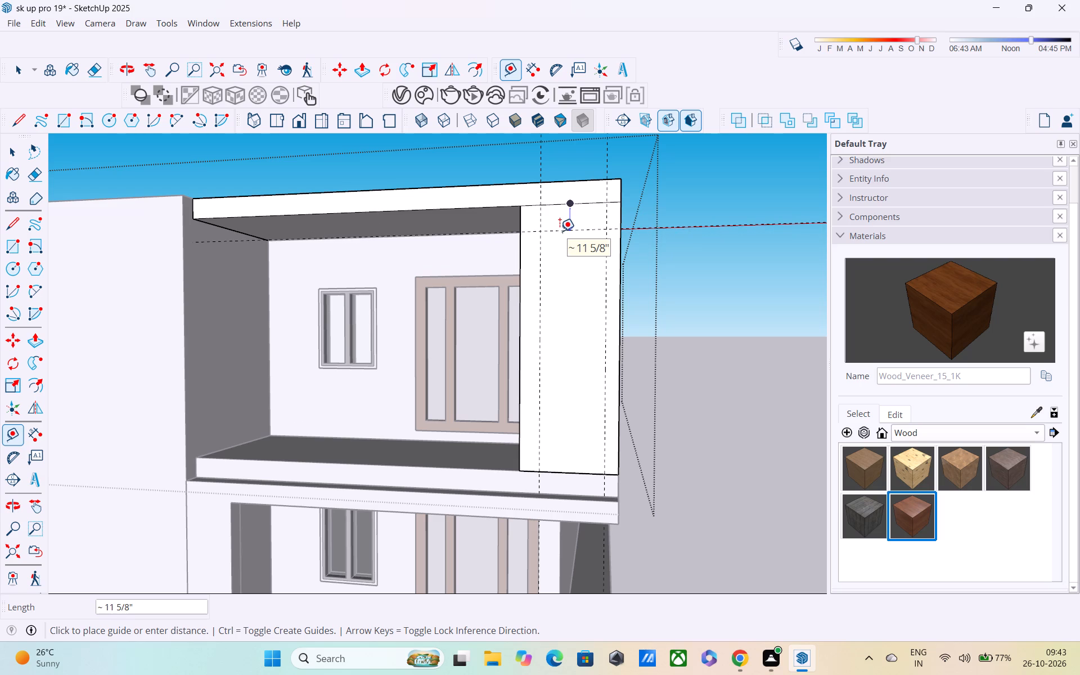
text(6")
key(Return)
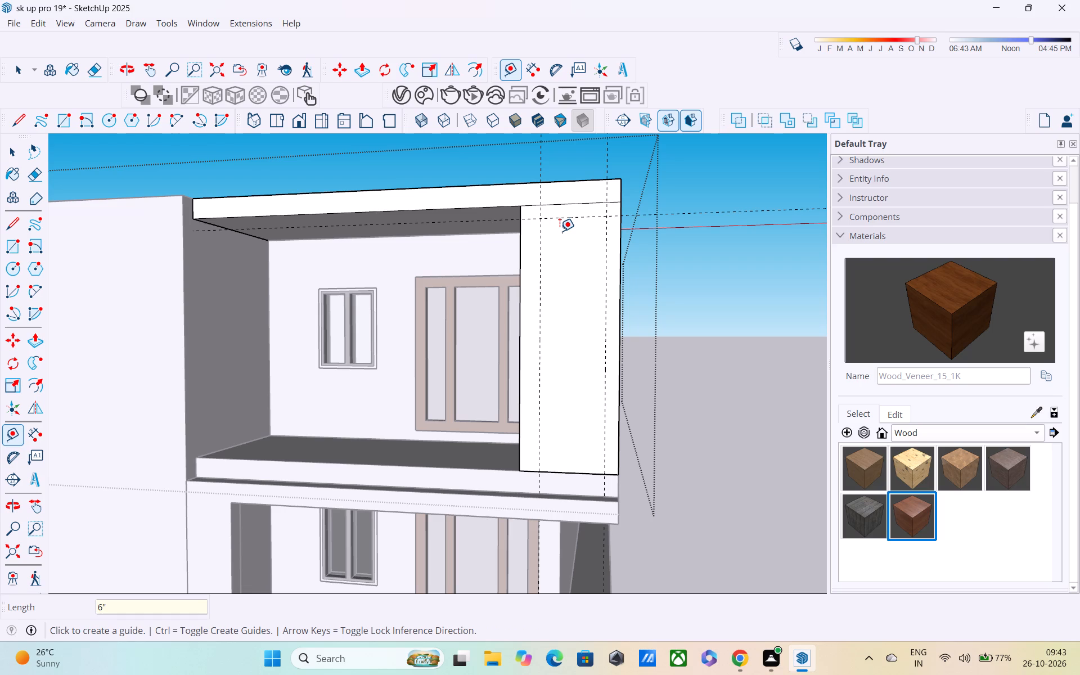
Draw a rectangle about 2' 4 3/4" by 9' 6" on the column face, from the guide intersection to the bottom edge.
middle_drag(560, 231, 576, 270)
key(space)
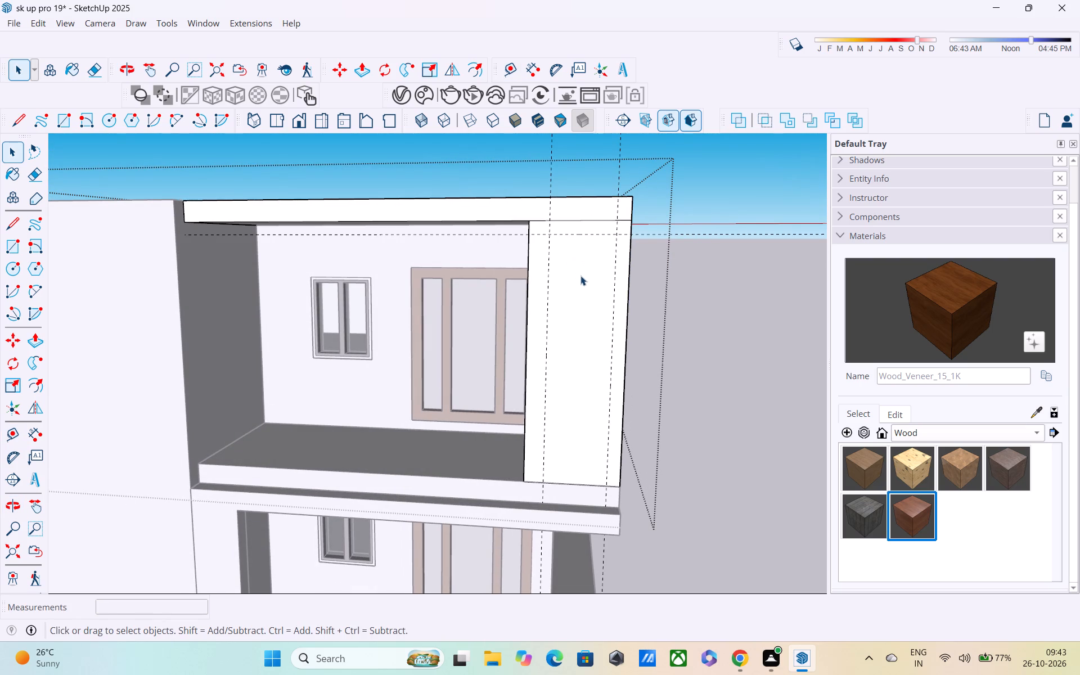
key(r)
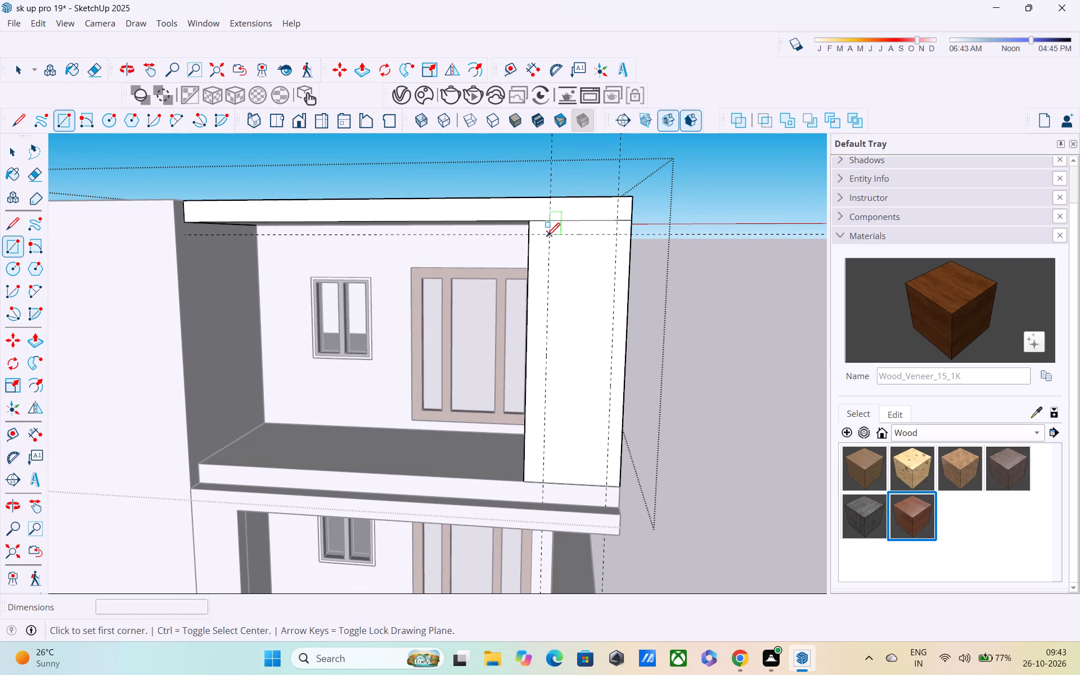
click(546, 237)
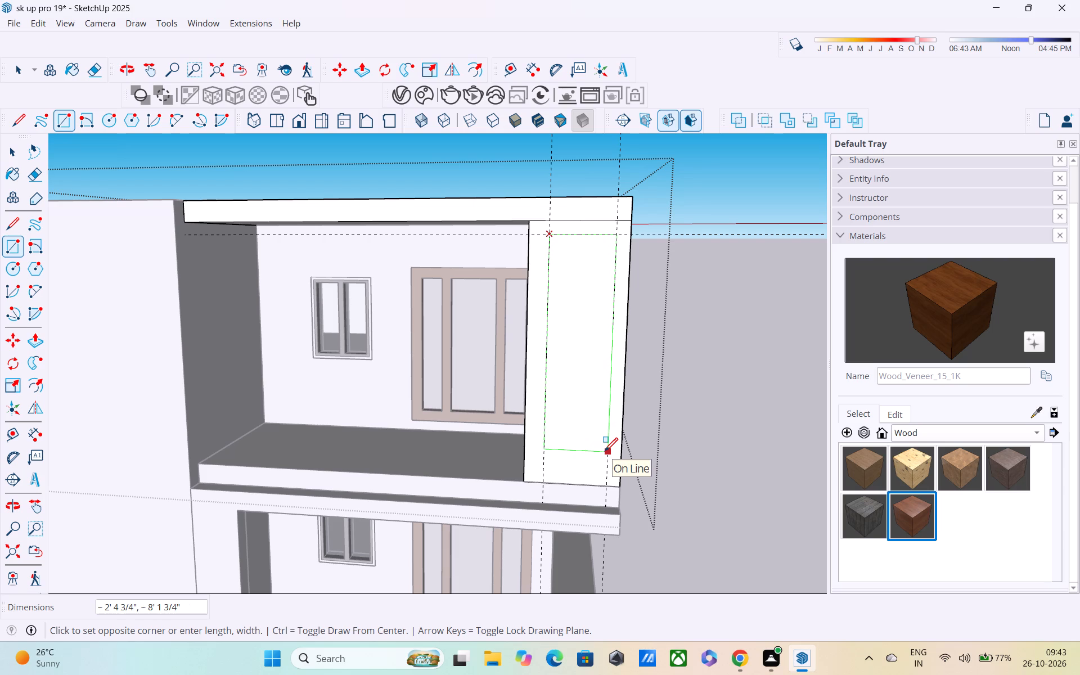
click(609, 483)
Delete the horizontal guide and the two vertical guides around the column.
middle_drag(596, 454, 583, 429)
middle_drag(571, 417, 357, 417)
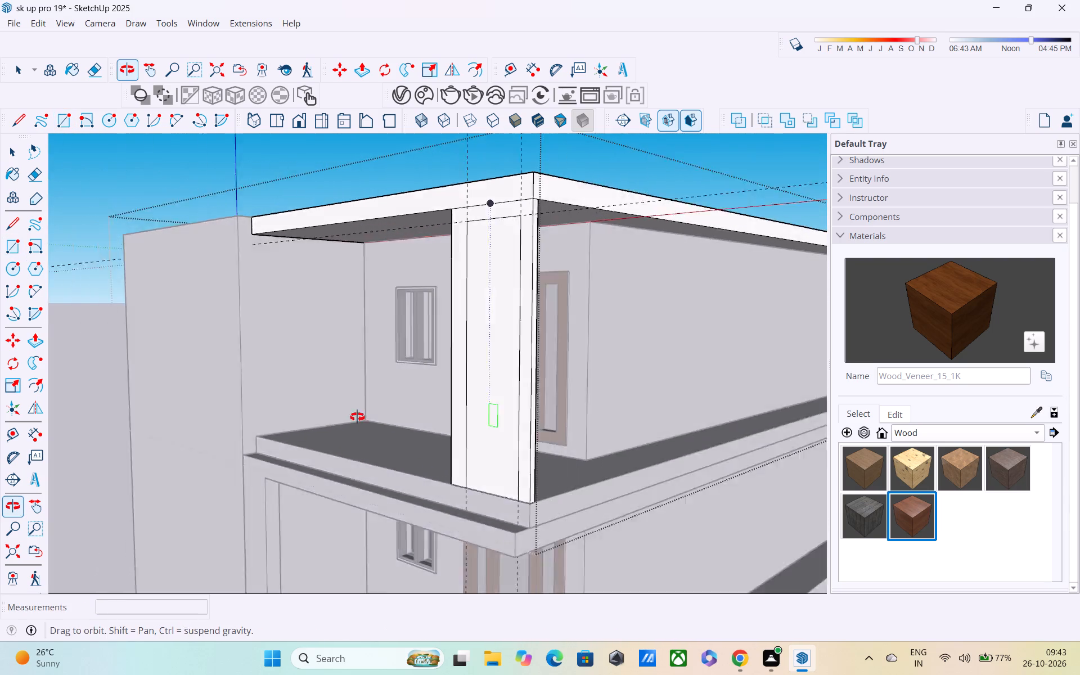
middle_drag(357, 417, 328, 413)
scroll(388, 403, down, 4)
middle_drag(474, 403, 704, 412)
scroll(708, 375, up, 3)
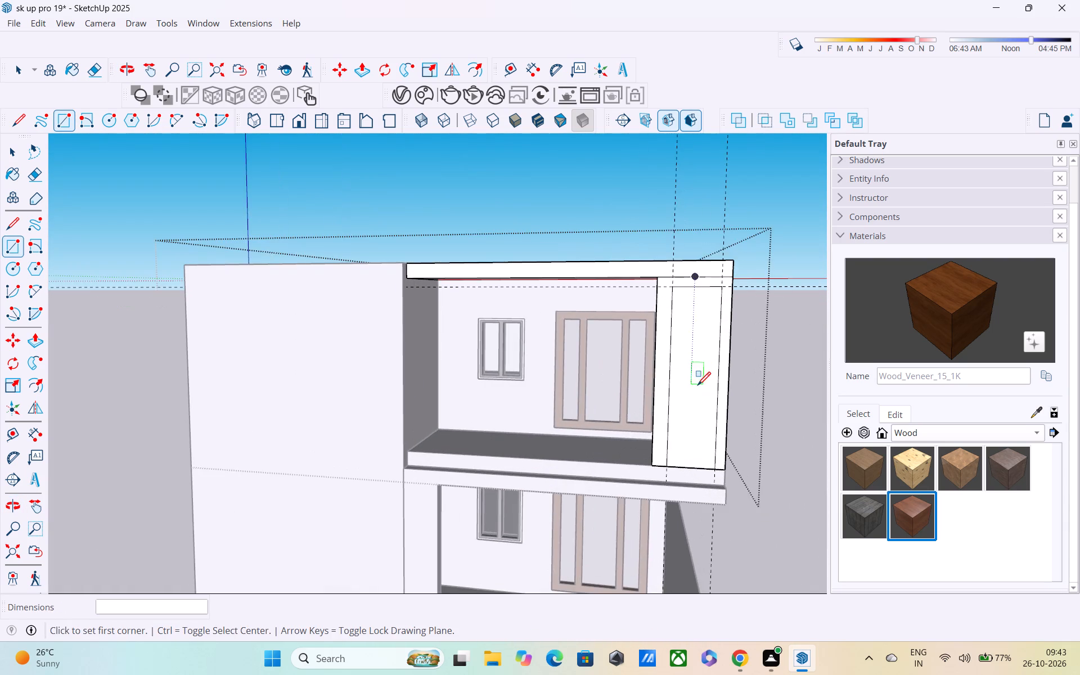
middle_drag(683, 385, 627, 385)
key(space)
scroll(595, 344, down, 5)
drag(776, 305, 767, 341)
key(Delete)
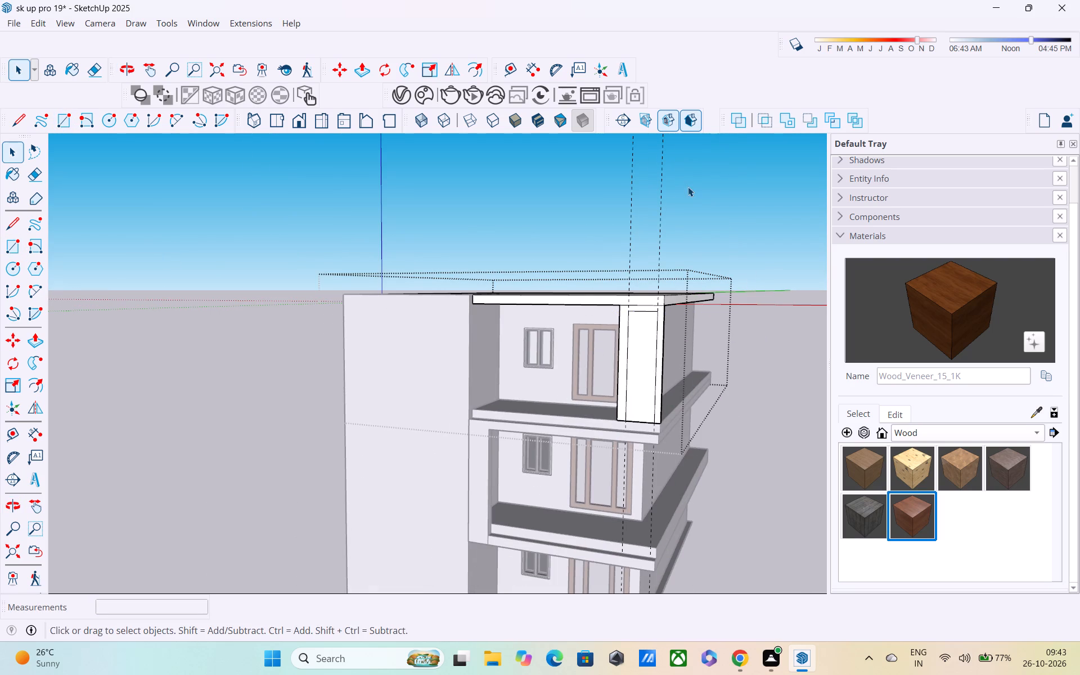
drag(688, 187, 616, 201)
key(Delete)
Copy the top edge of the column's inset rectangle 6" straight down.
scroll(601, 254, down, 5)
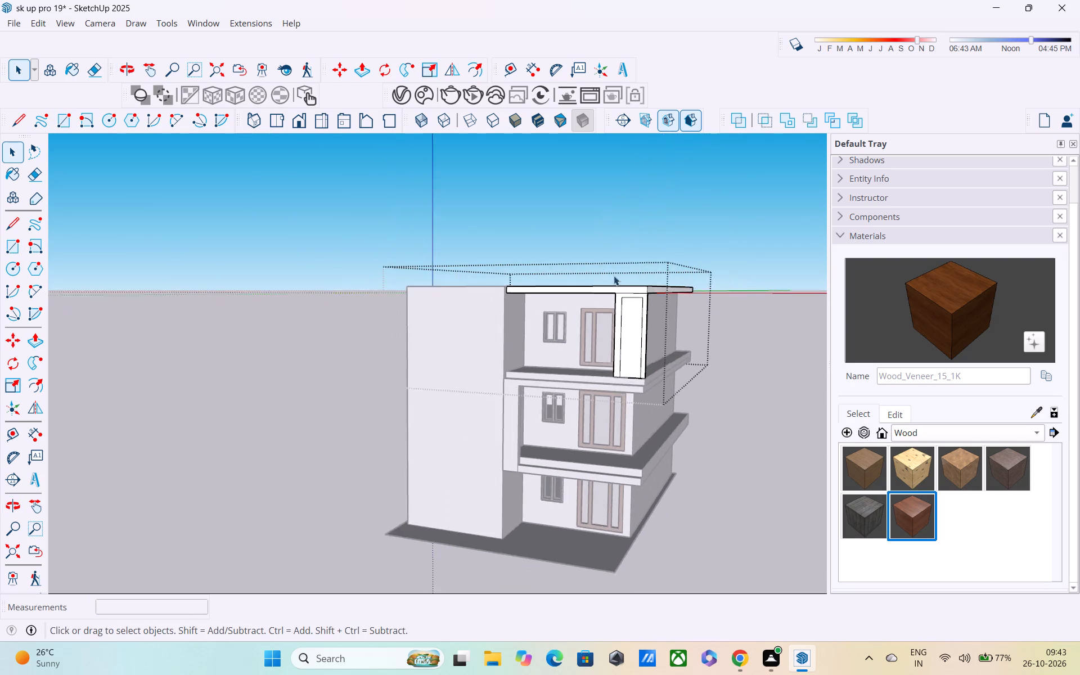
middle_drag(634, 311, 669, 308)
scroll(653, 319, up, 4)
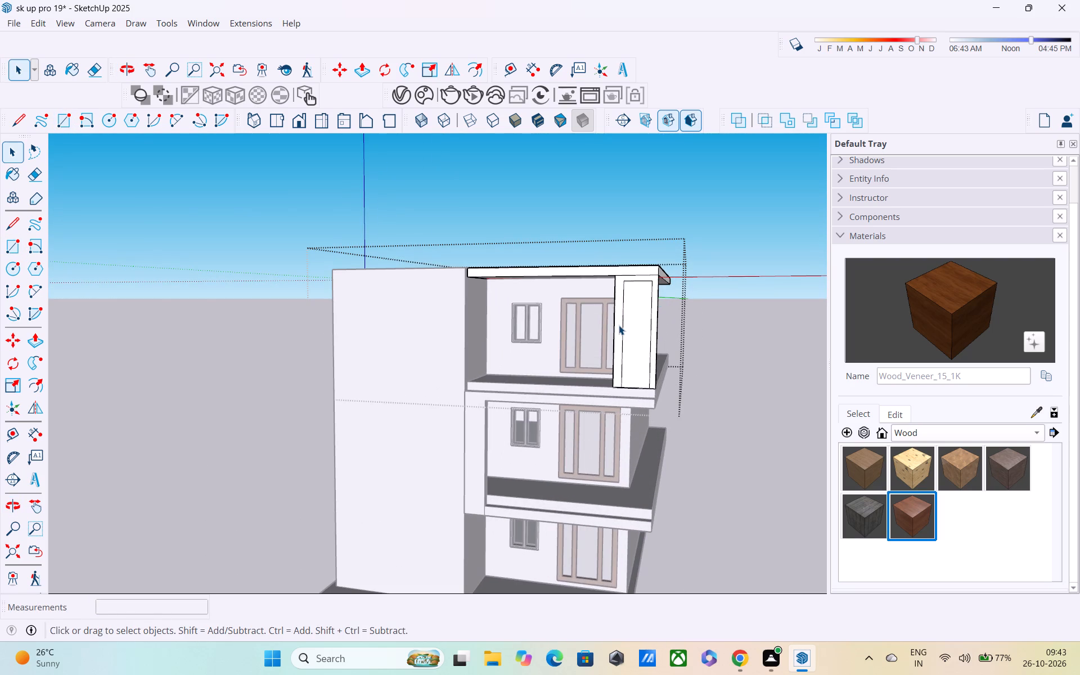
key(r)
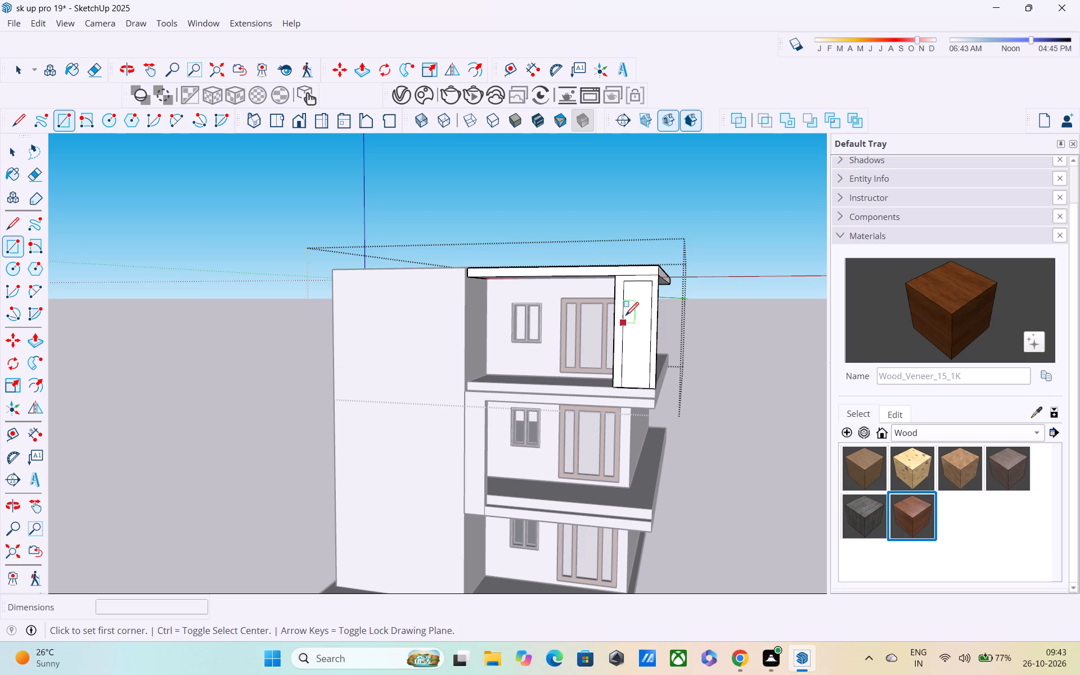
scroll(643, 304, up, 17)
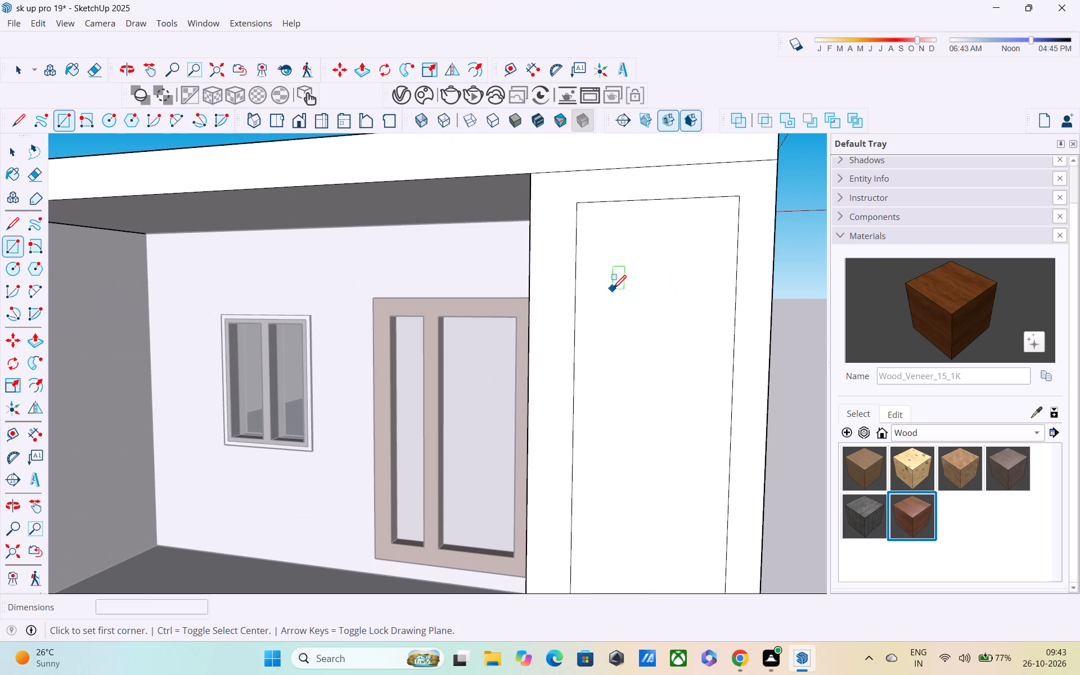
scroll(613, 290, up, 2)
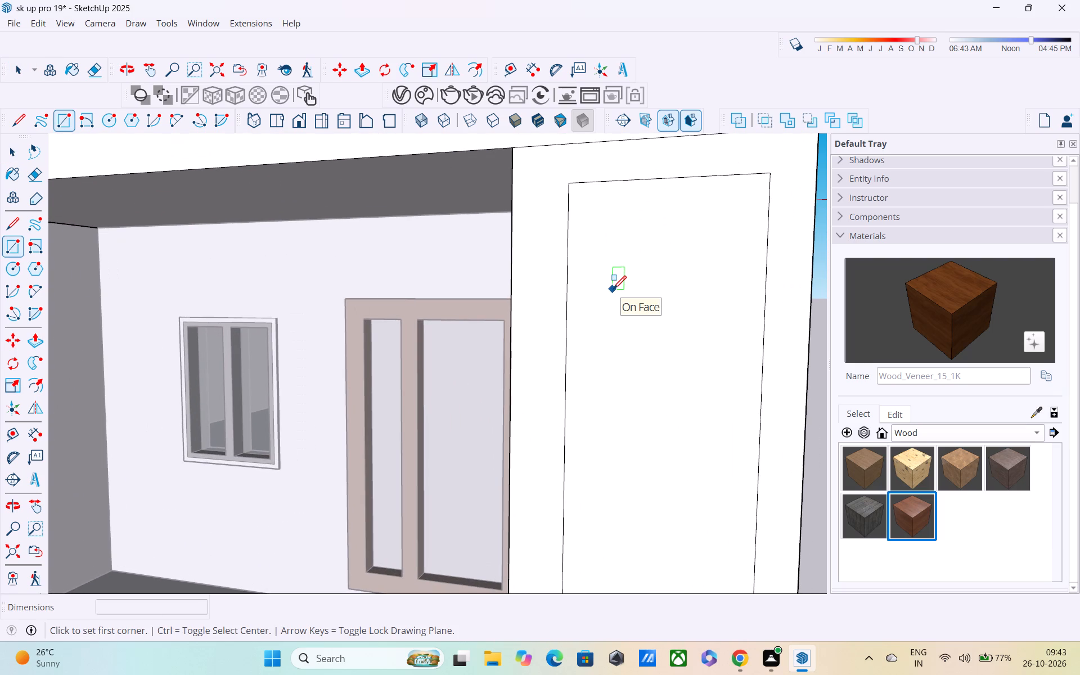
key(space)
click(629, 181)
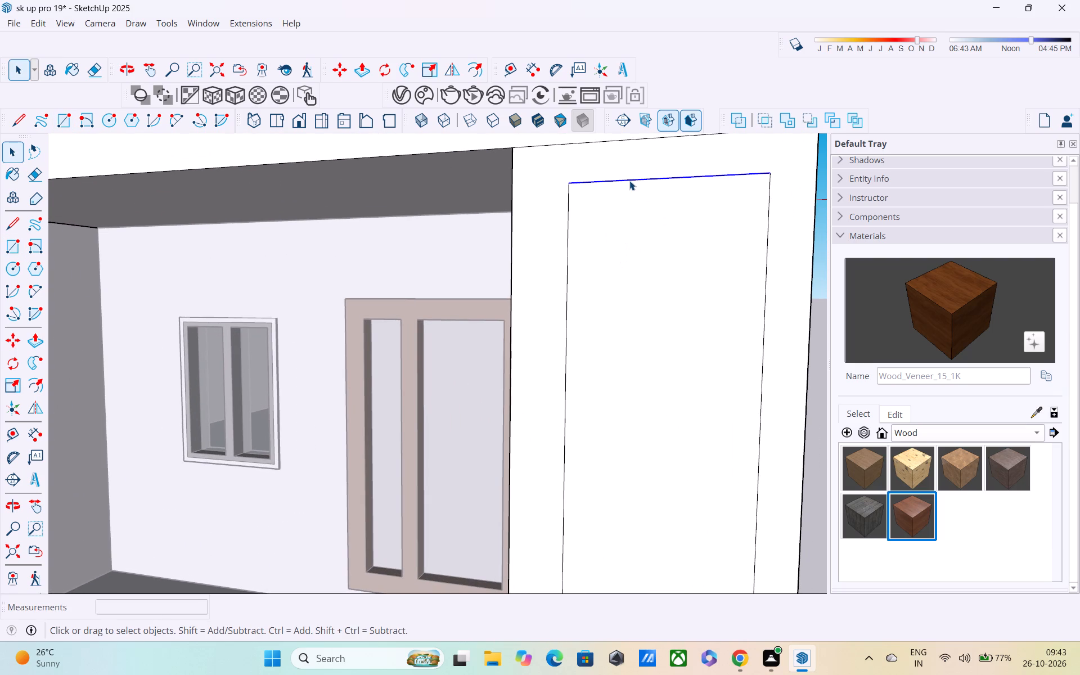
key(m)
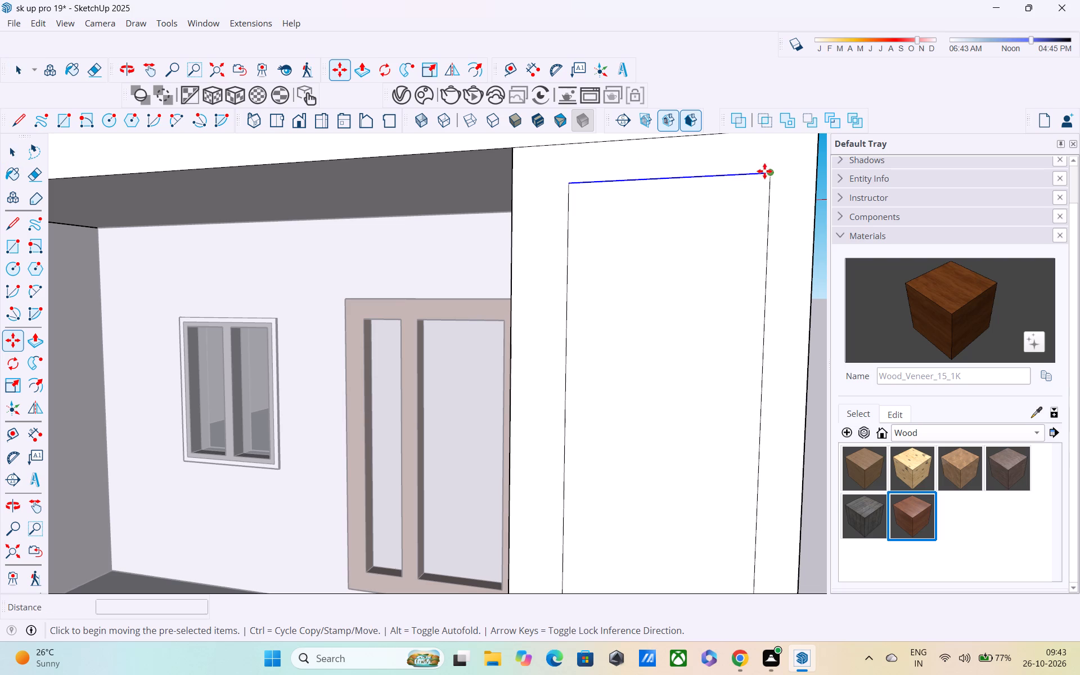
click(768, 173)
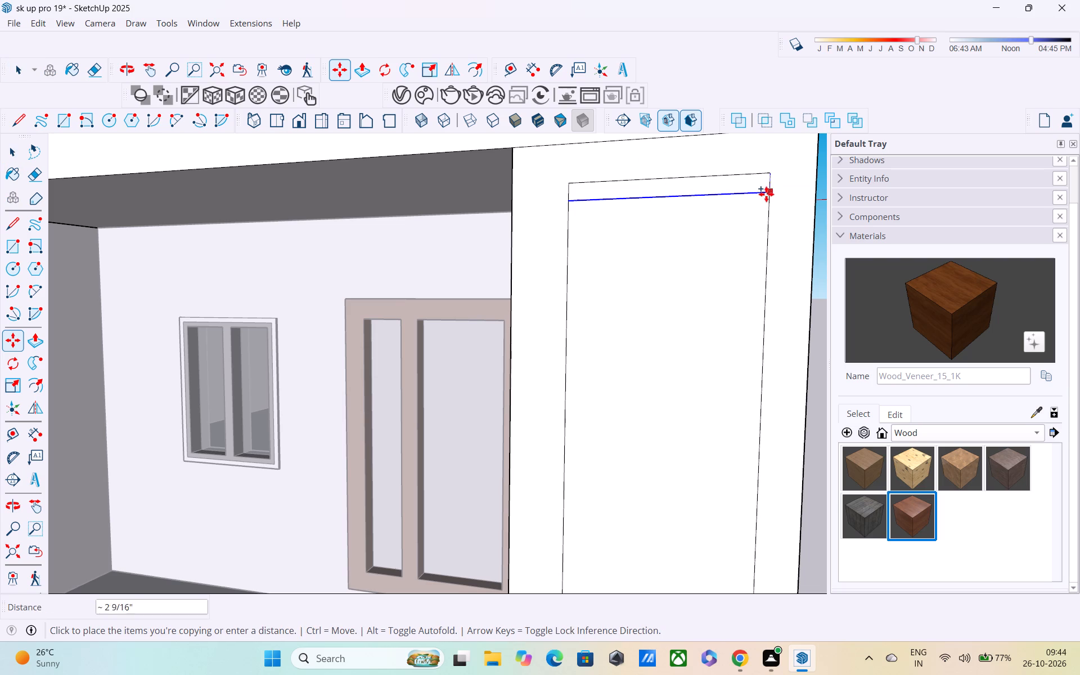
shift+middle_drag(749, 211, 726, 178)
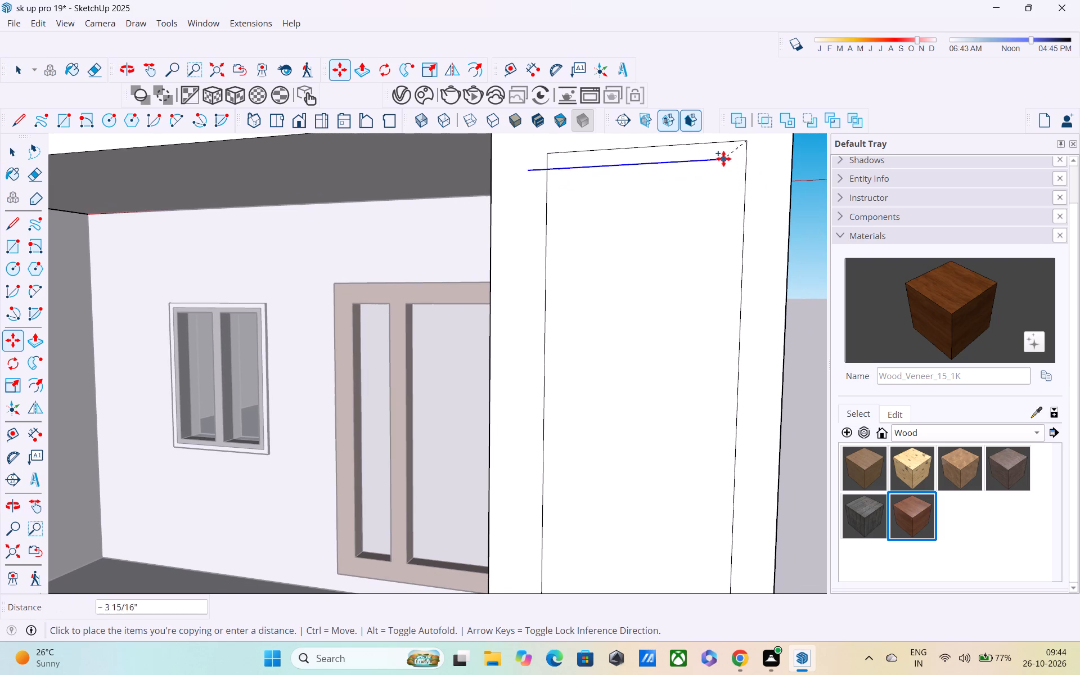
click(744, 180)
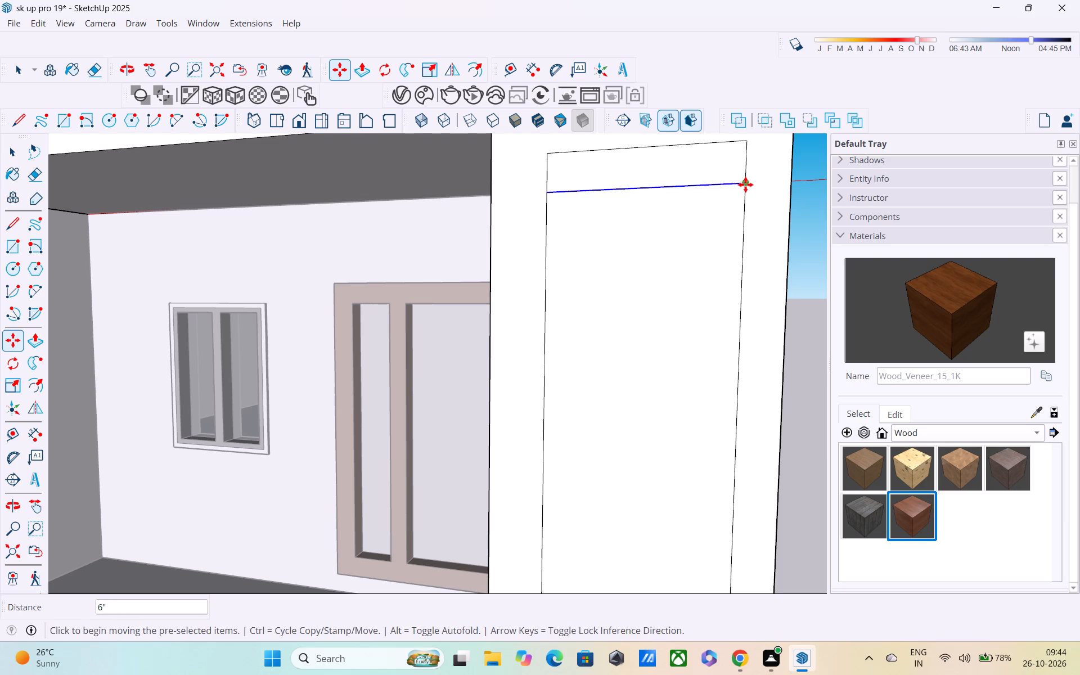
Copy the new horizontal line a further 2" down to form a narrow strip.
click(745, 184)
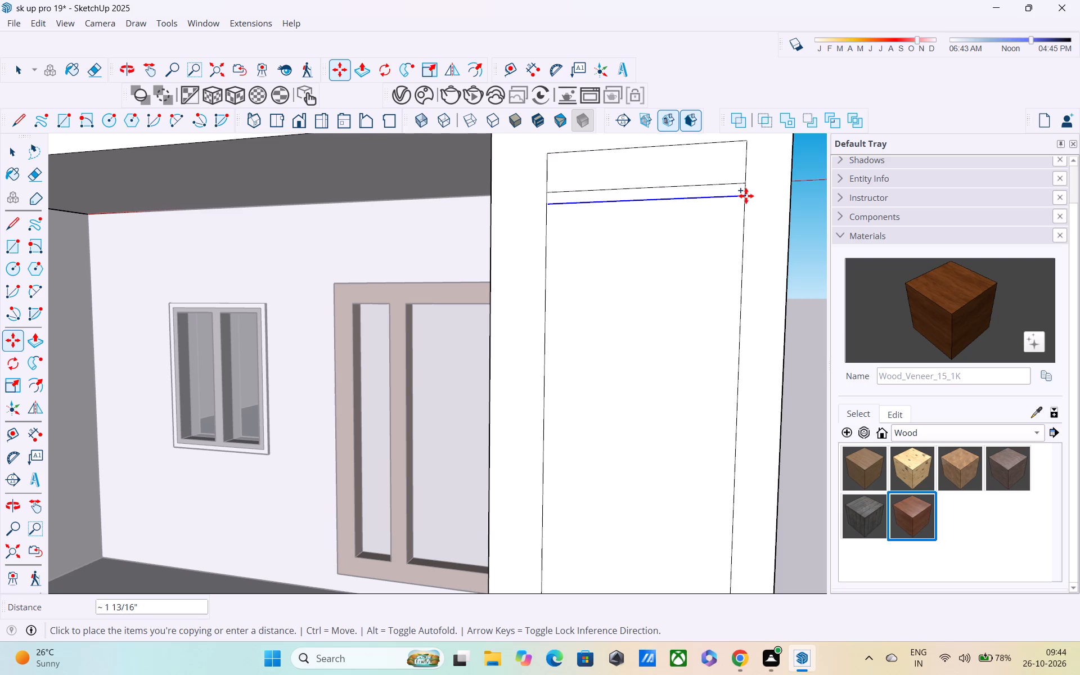
text(2")
key(Return)
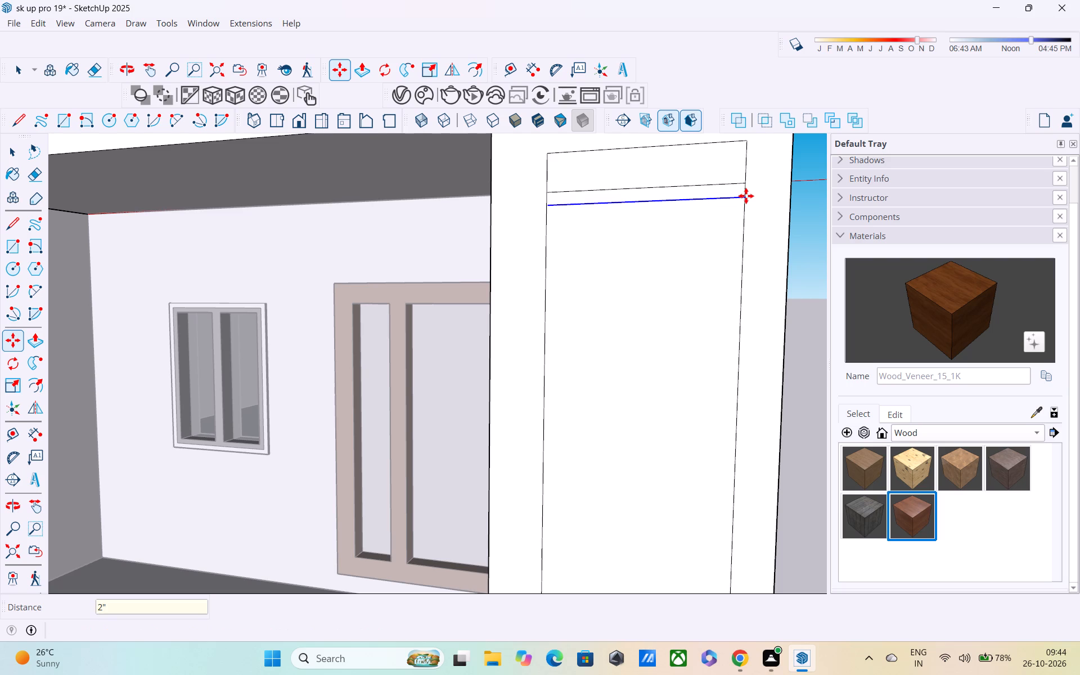
Copy the pair of strip lines about 8' 6" down to the column's base, dividing the distance into 20 equal spaces.
scroll(746, 196, down, 10)
middle_drag(702, 270, 667, 258)
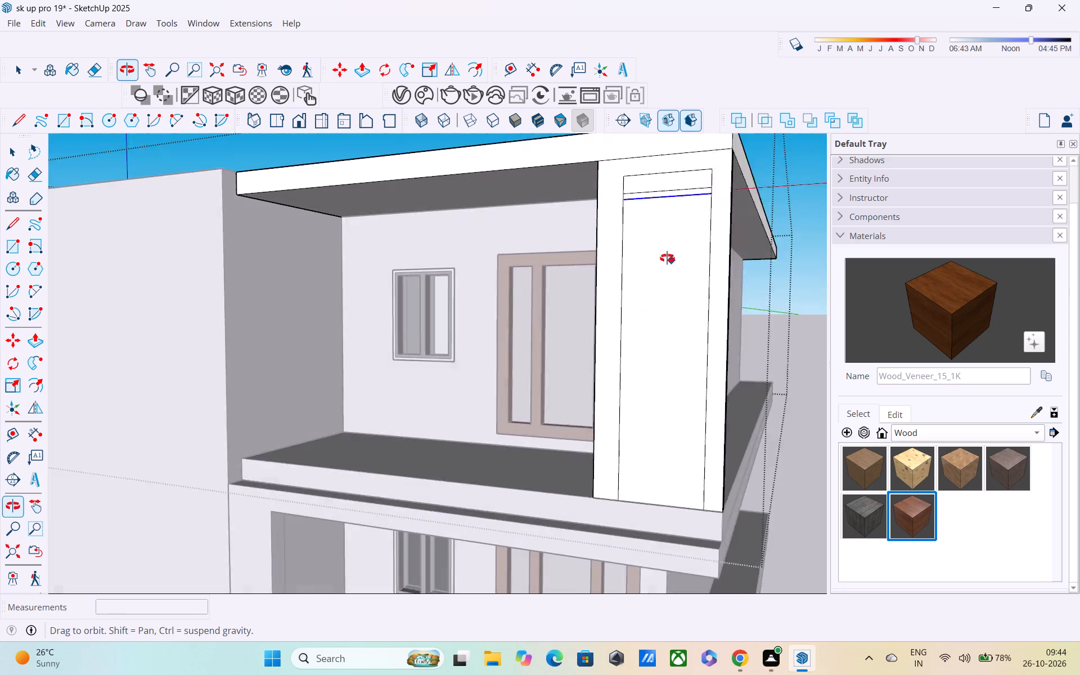
middle_drag(667, 258, 676, 246)
scroll(676, 238, down, 5)
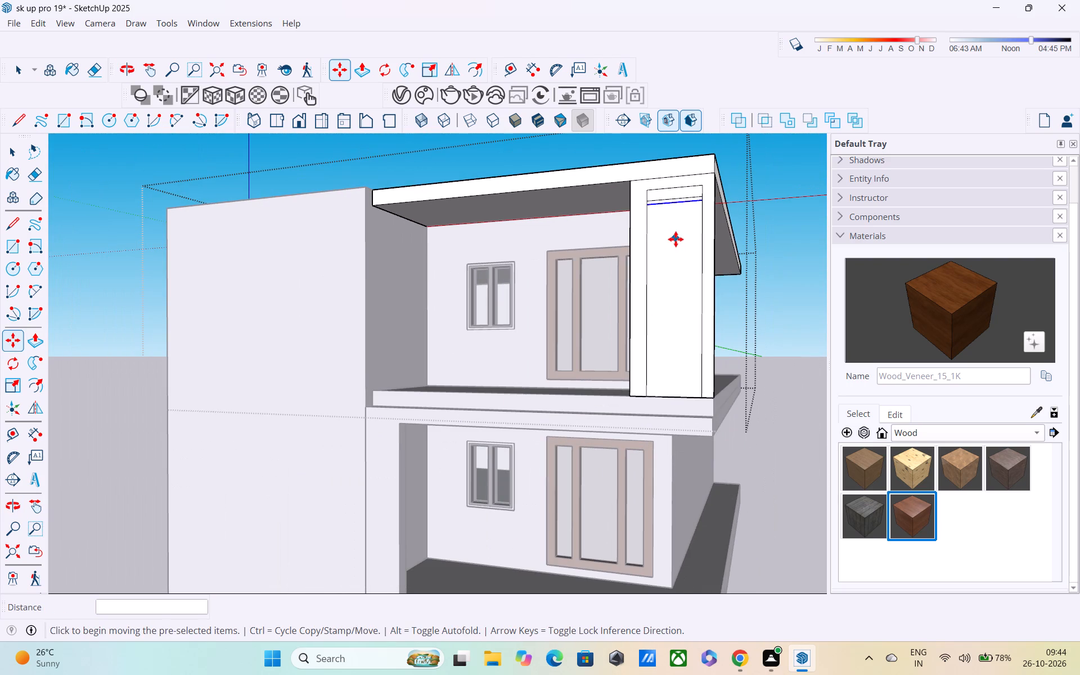
middle_drag(674, 239, 687, 271)
scroll(714, 242, up, 4)
key(space)
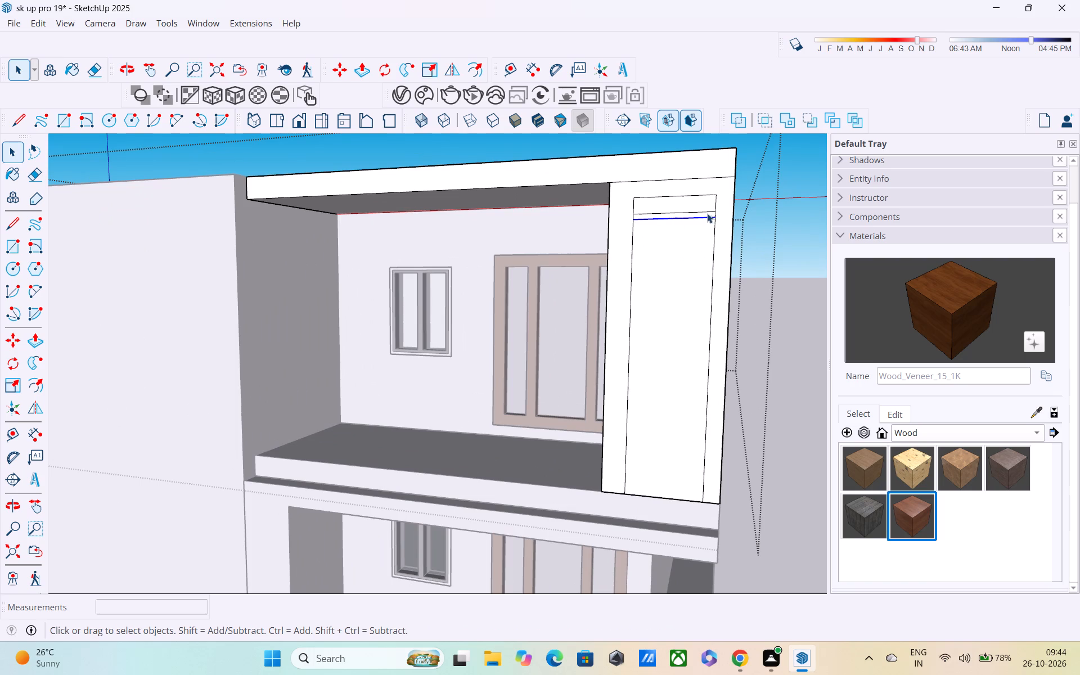
scroll(706, 213, up, 4)
click(705, 211)
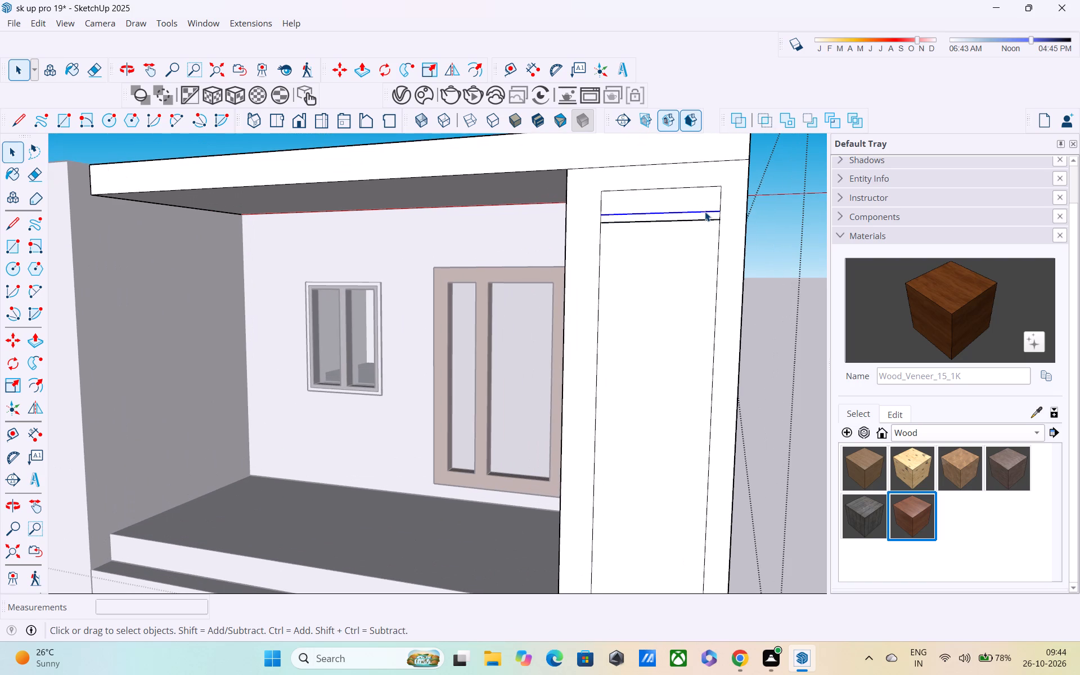
ctrl+click(705, 219)
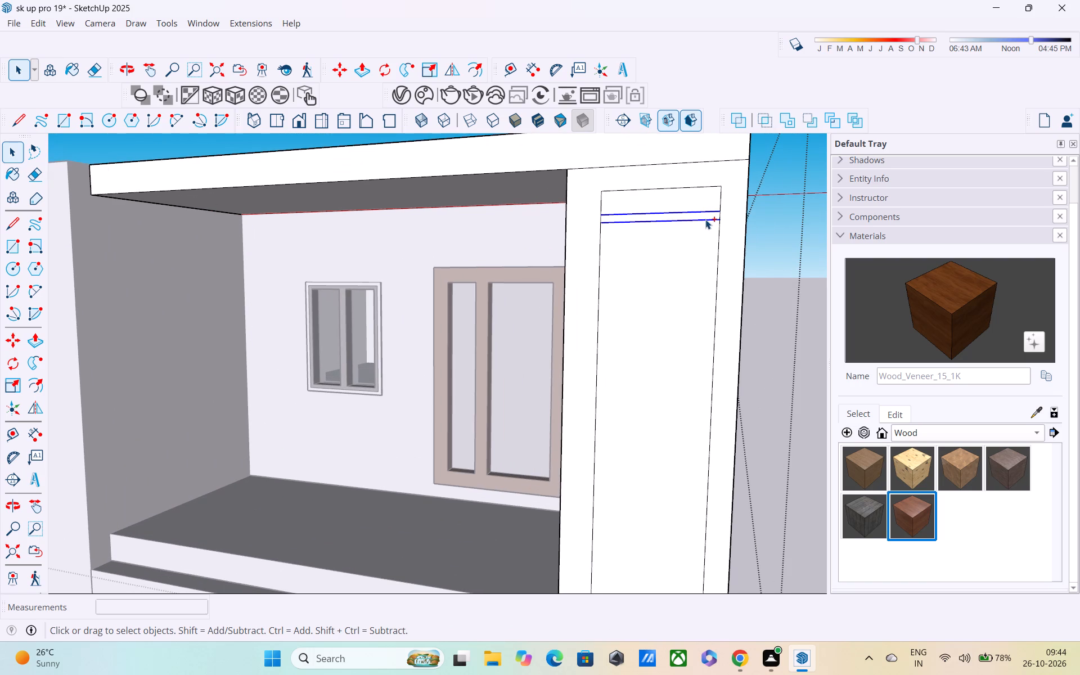
click(705, 219)
key(m)
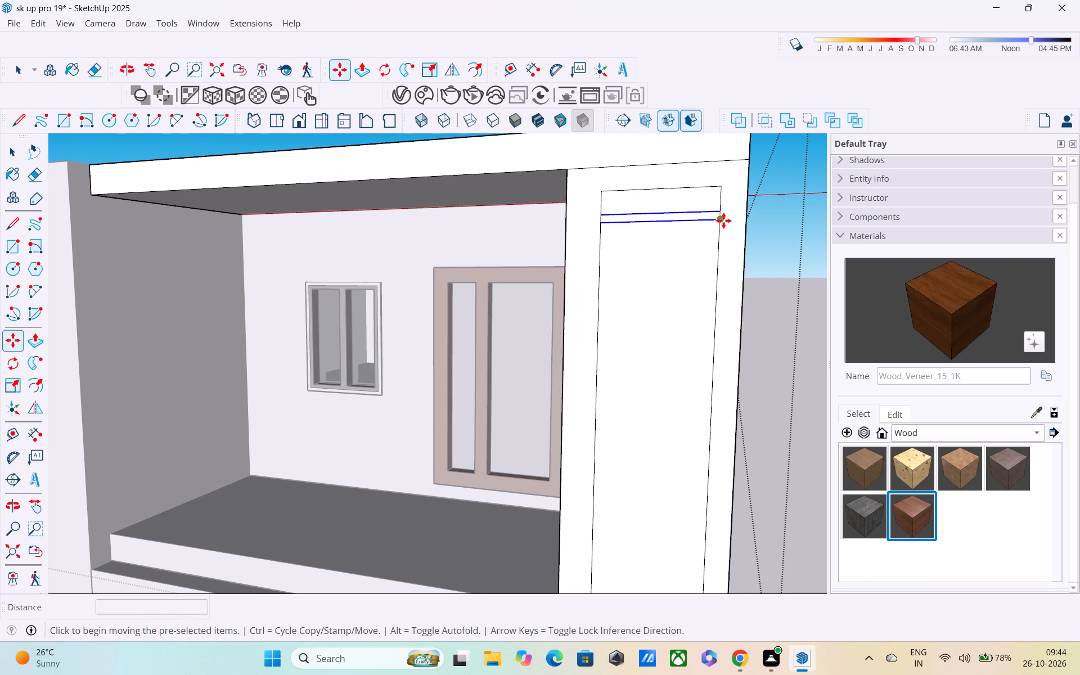
click(723, 220)
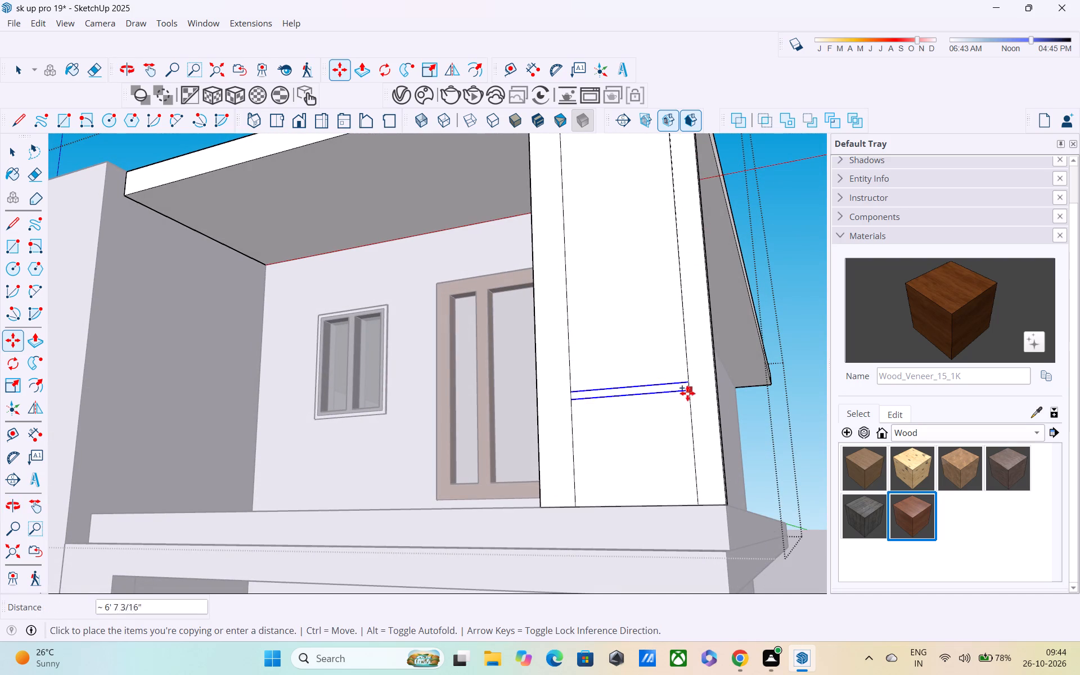
middle_drag(687, 403, 697, 463)
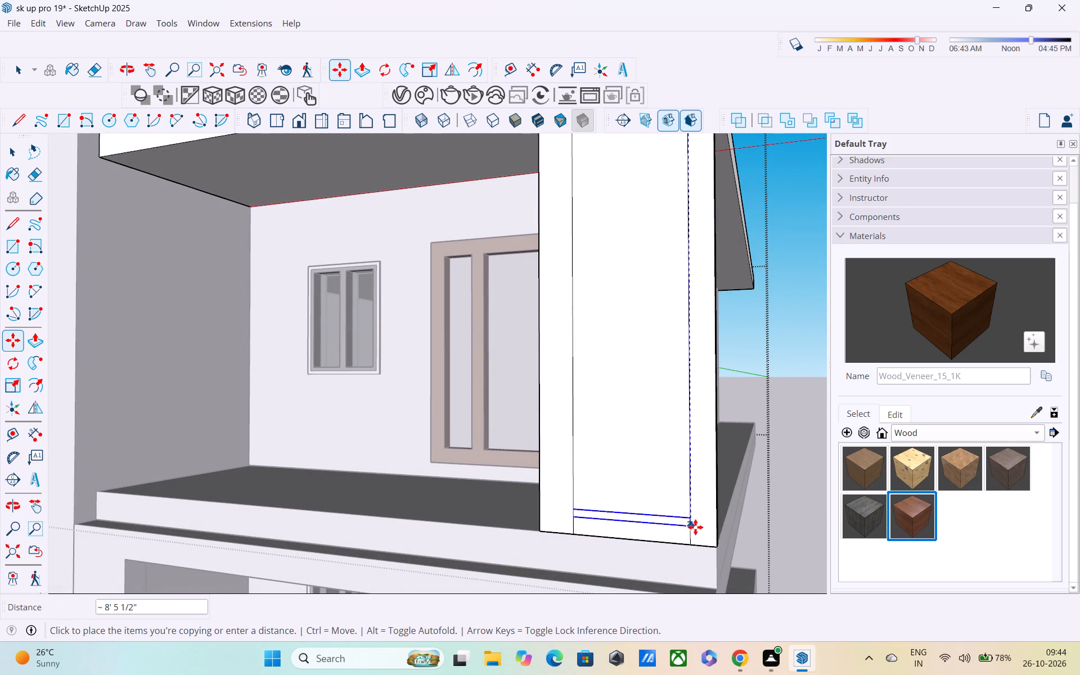
click(694, 530)
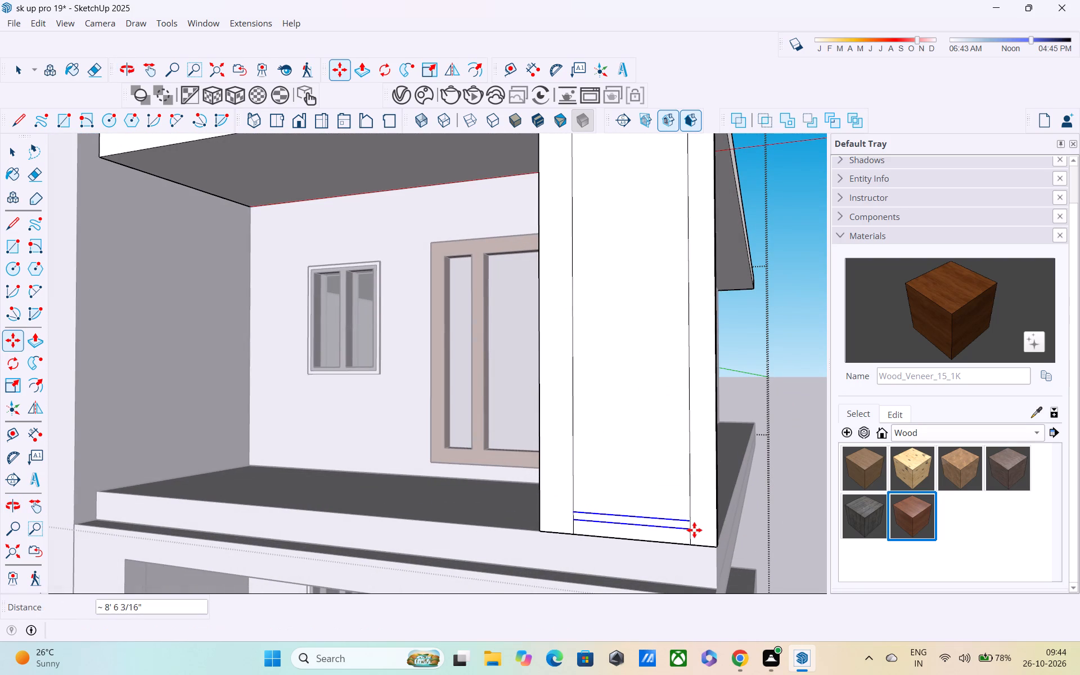
key(slash)
text(20)
key(Return)
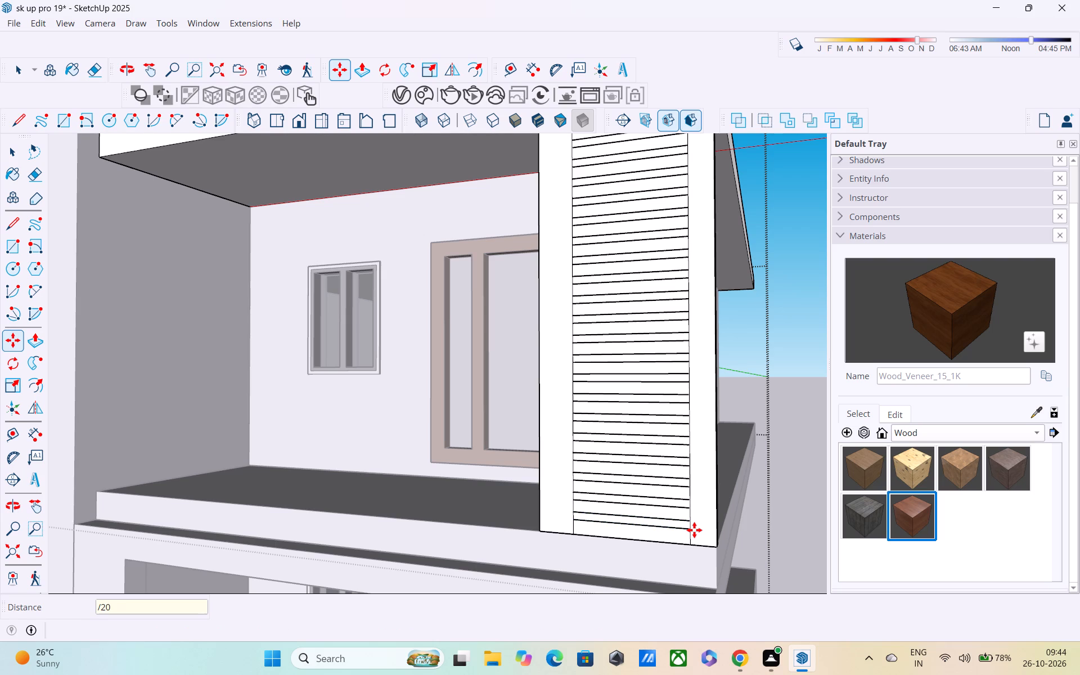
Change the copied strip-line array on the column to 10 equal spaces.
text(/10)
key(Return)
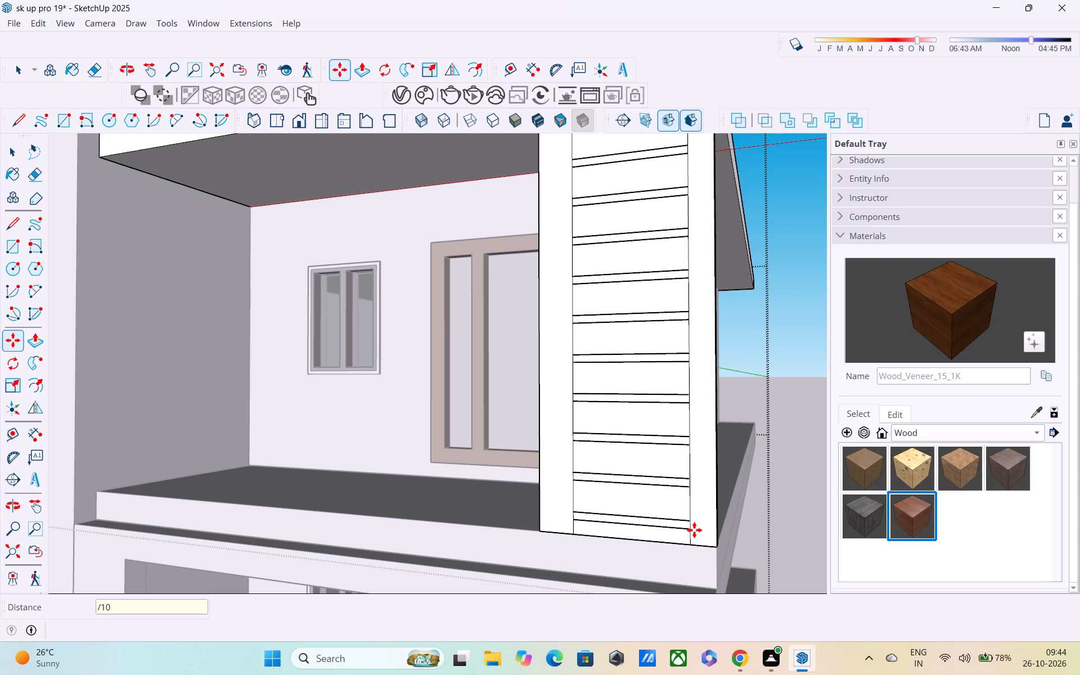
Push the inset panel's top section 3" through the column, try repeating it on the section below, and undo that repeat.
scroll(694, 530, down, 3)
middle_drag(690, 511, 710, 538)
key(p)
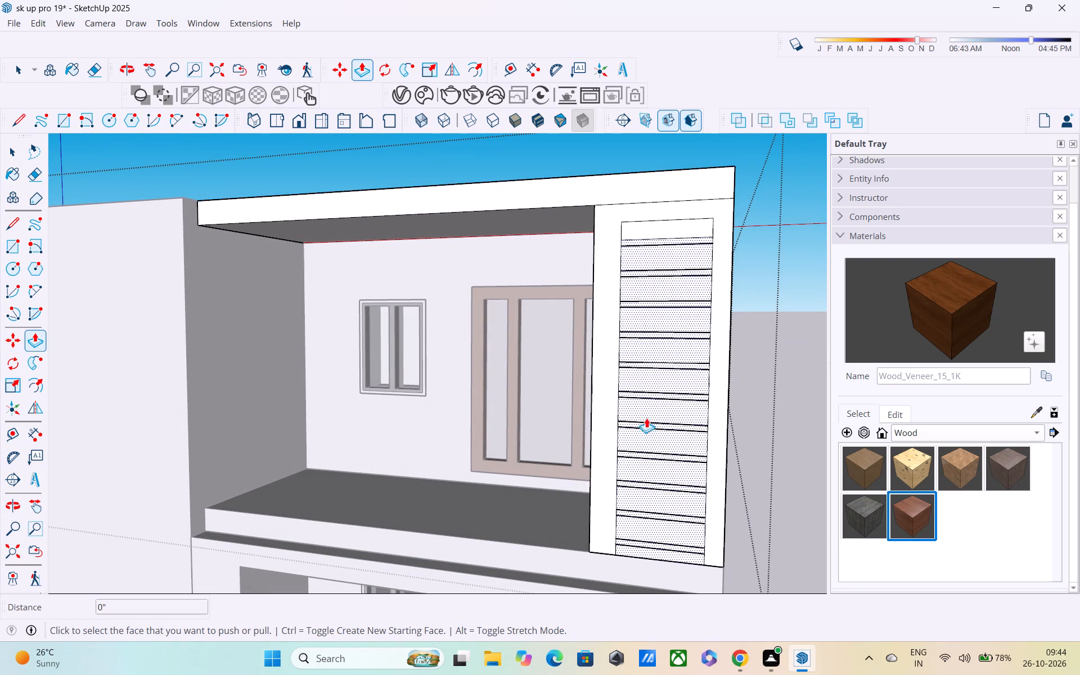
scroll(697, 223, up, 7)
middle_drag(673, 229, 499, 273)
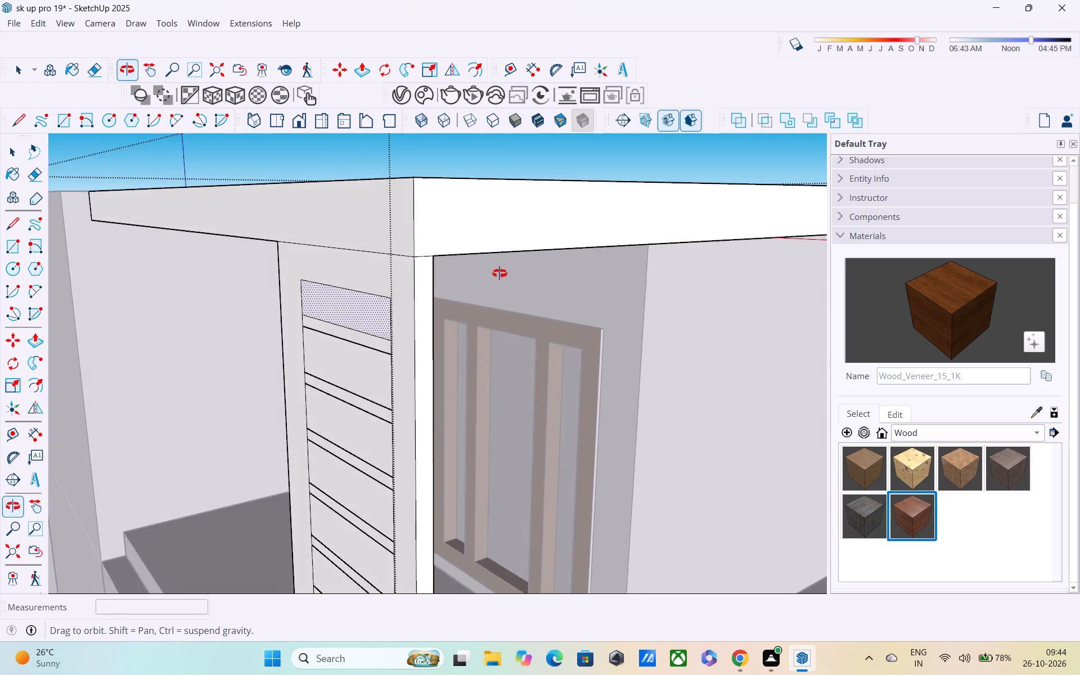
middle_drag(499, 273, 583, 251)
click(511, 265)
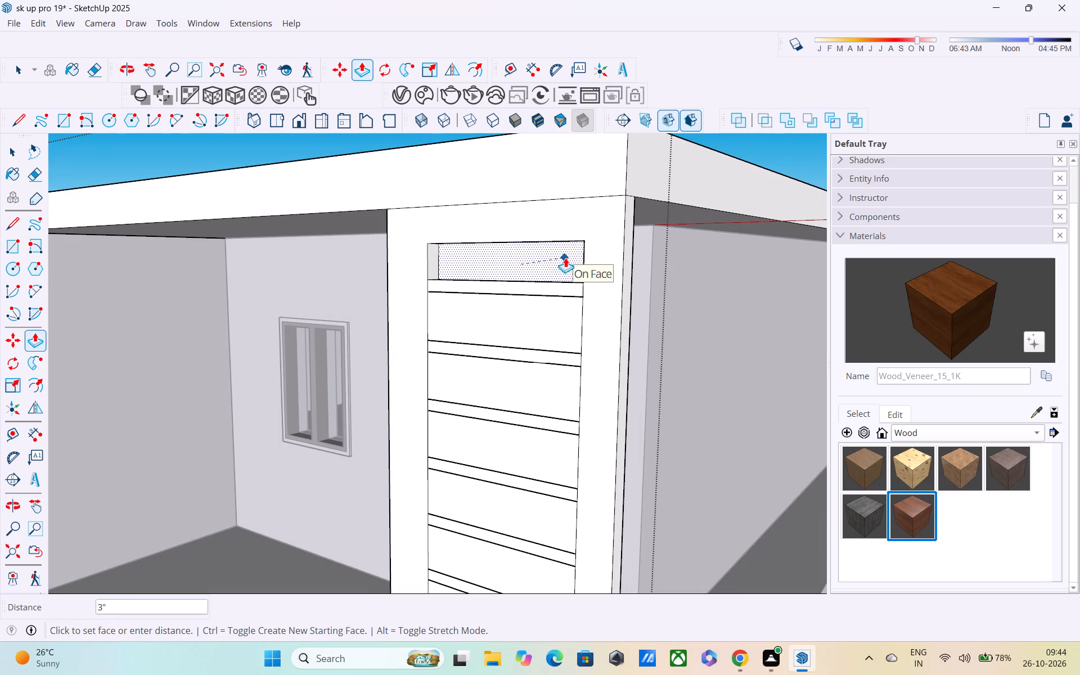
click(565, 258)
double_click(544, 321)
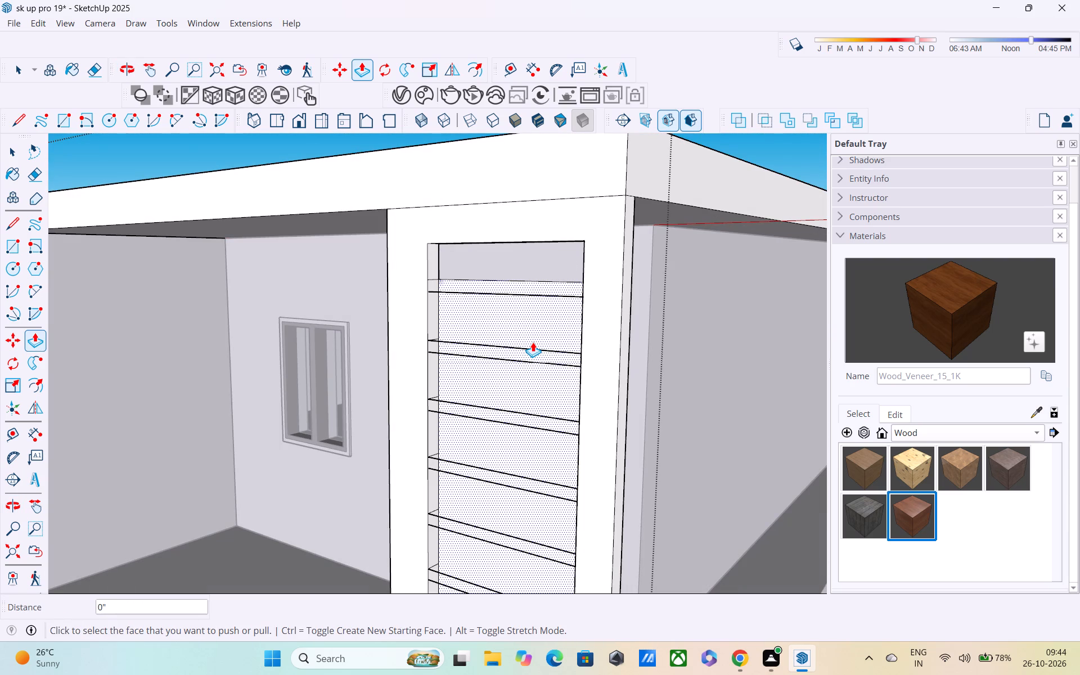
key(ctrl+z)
Examine where the horizontal strip lines meet the vertical edges of the column's inset panel.
middle_drag(521, 346, 426, 343)
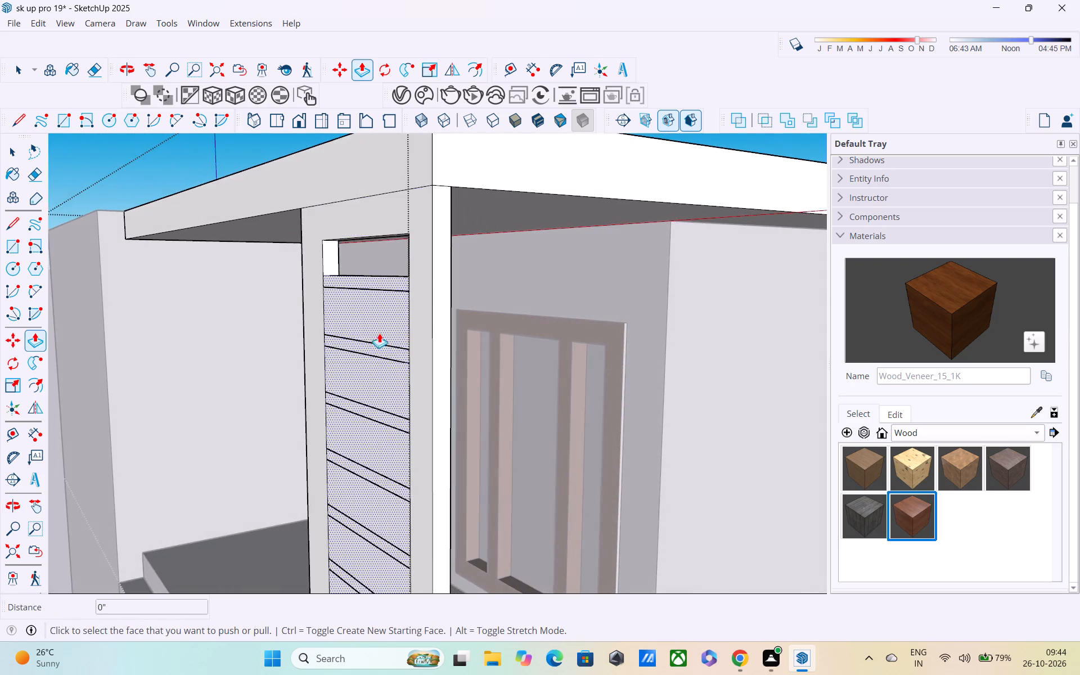
scroll(363, 328, up, 3)
key(space)
middle_drag(362, 306, 439, 303)
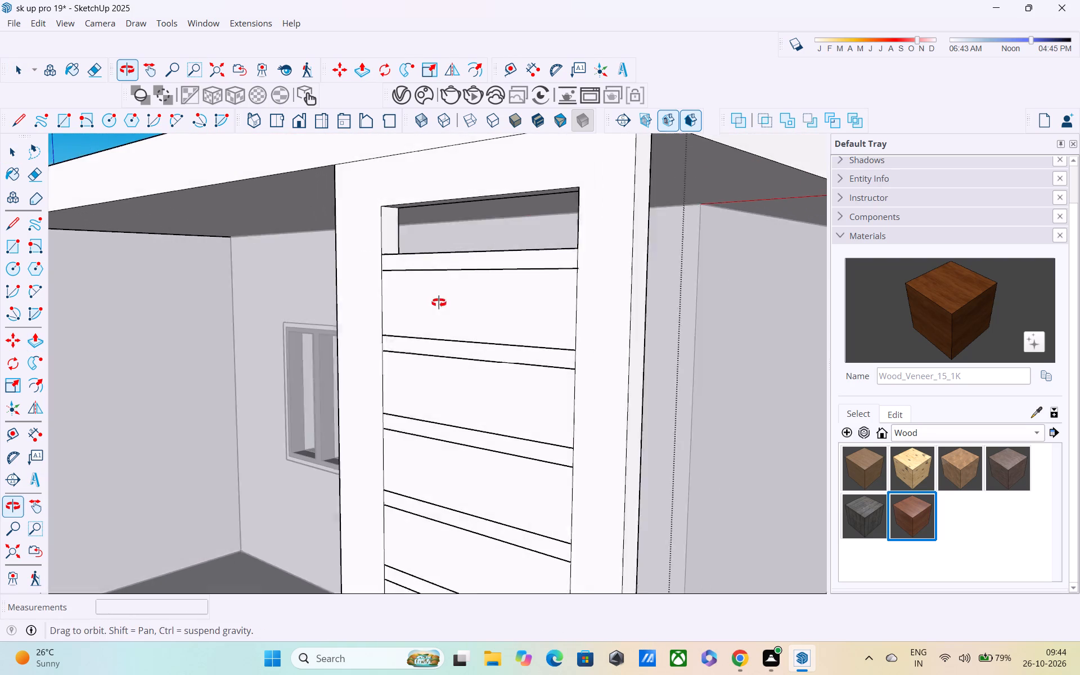
middle_drag(439, 303, 445, 303)
scroll(422, 269, up, 14)
scroll(384, 278, down, 5)
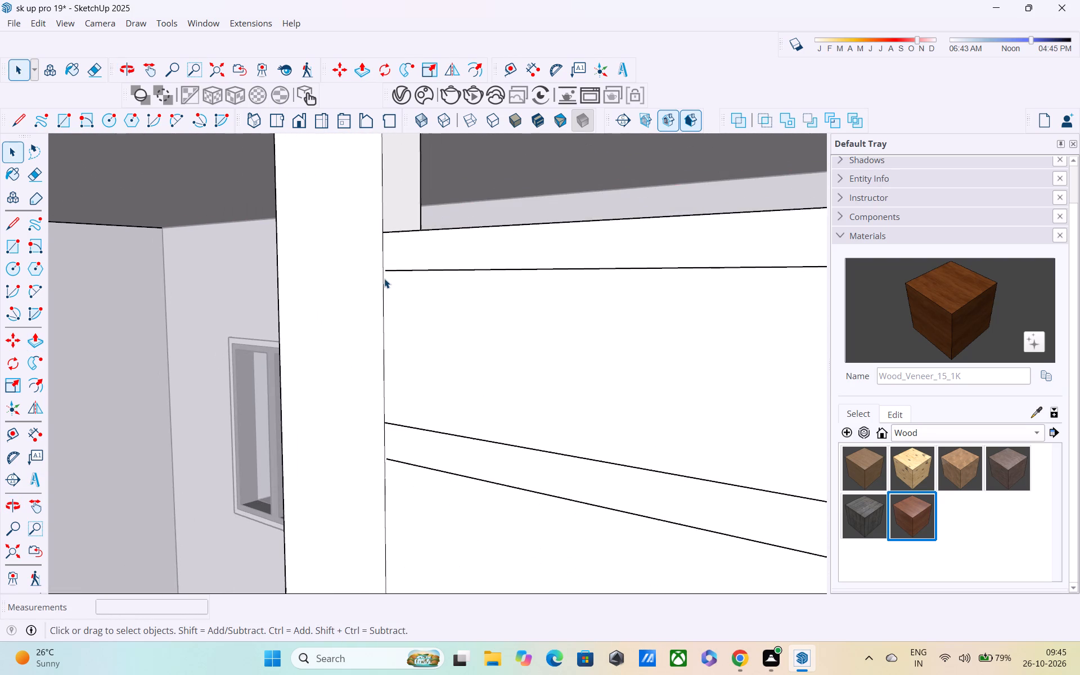
scroll(384, 278, down, 1)
middle_drag(384, 279, 325, 304)
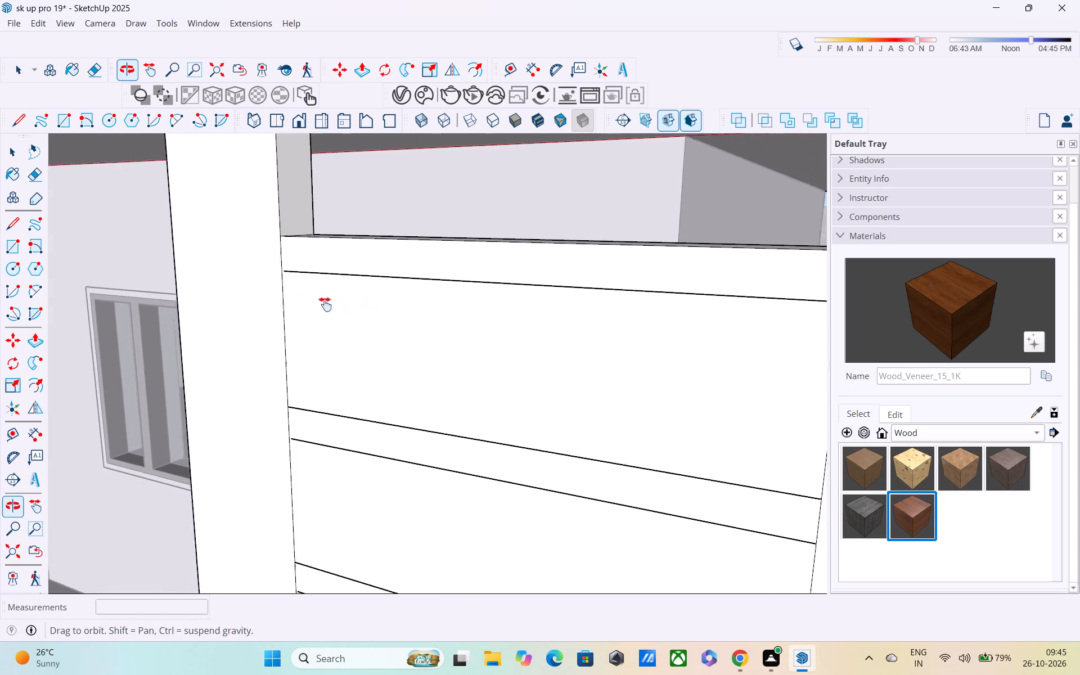
middle_drag(325, 304, 184, 290)
shift+scroll(184, 290, down, 1)
middle_drag(253, 295, 327, 284)
scroll(325, 285, up, 1)
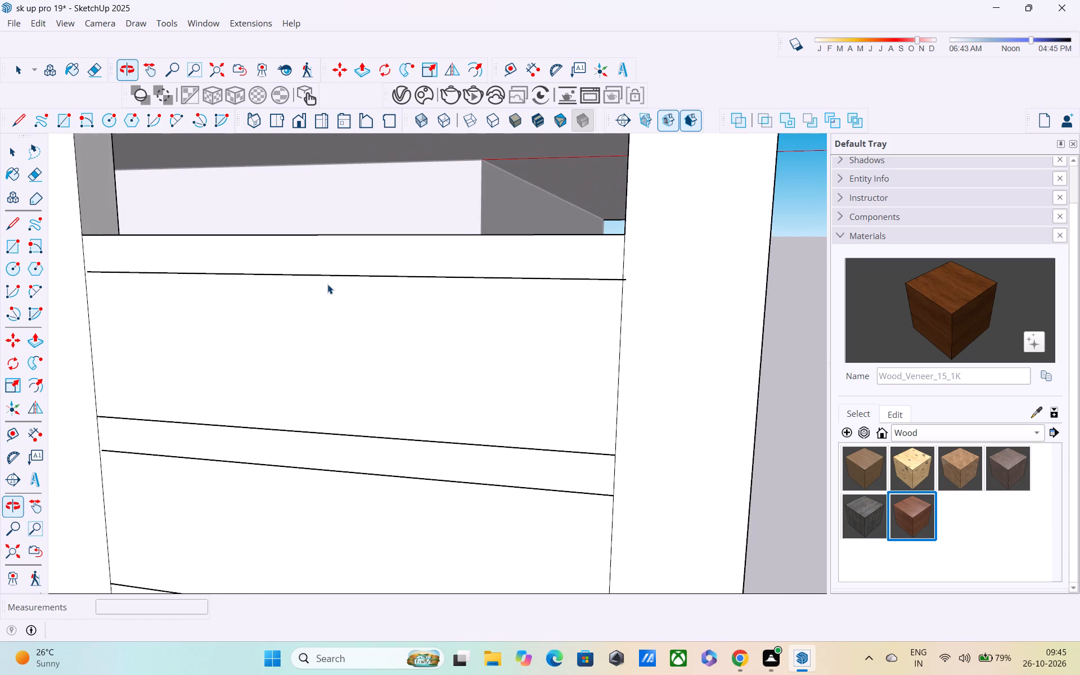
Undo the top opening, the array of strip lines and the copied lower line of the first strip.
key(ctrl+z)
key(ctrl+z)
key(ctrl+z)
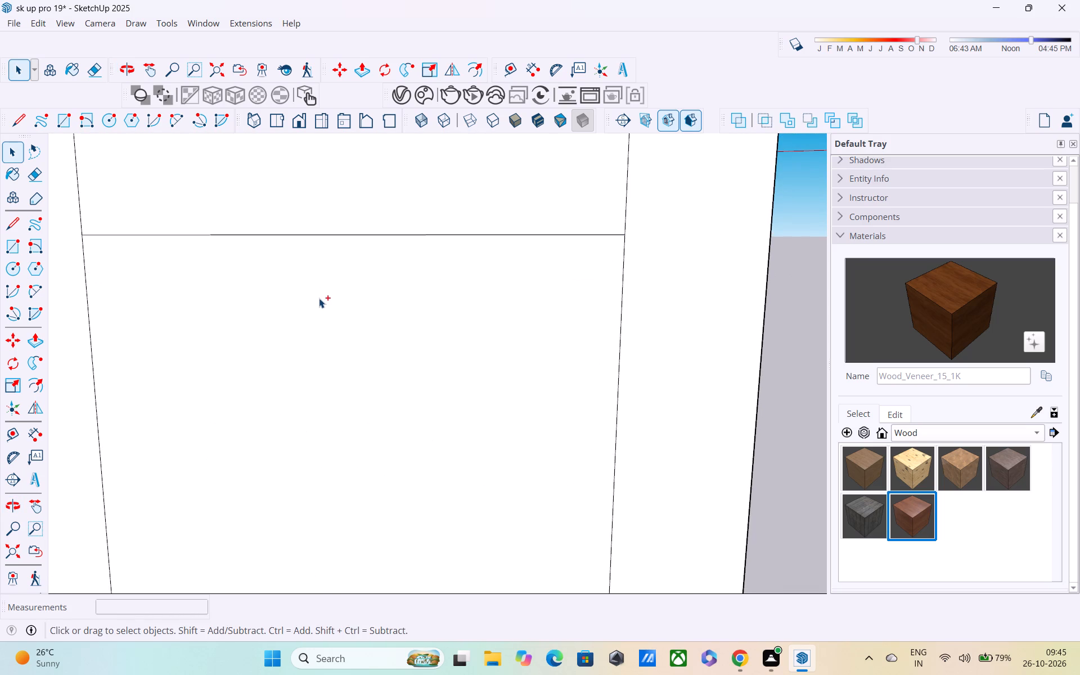
Copy the horizontal line below the inset panel's top edge 2" down to form a narrow strip.
scroll(316, 289, down, 6)
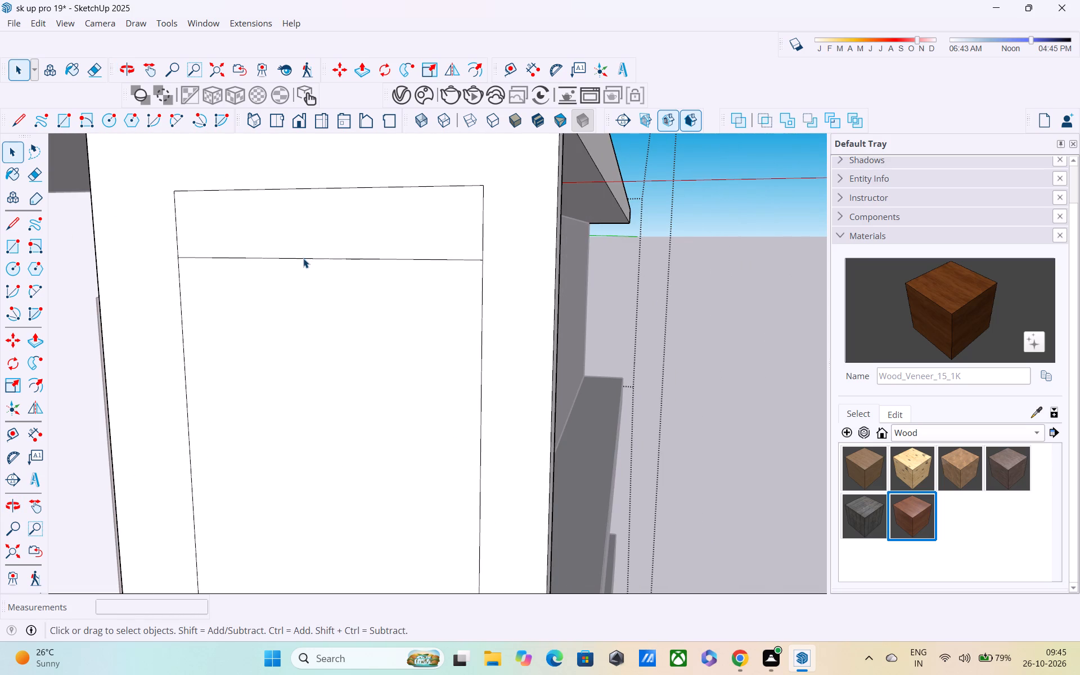
click(304, 259)
key(m)
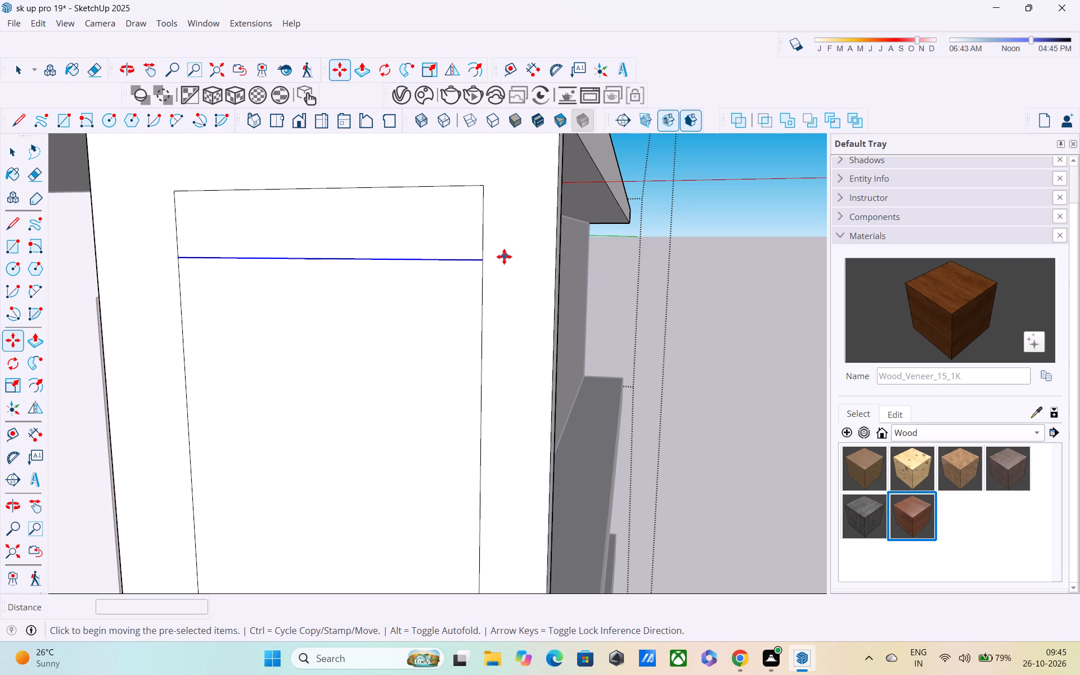
click(478, 262)
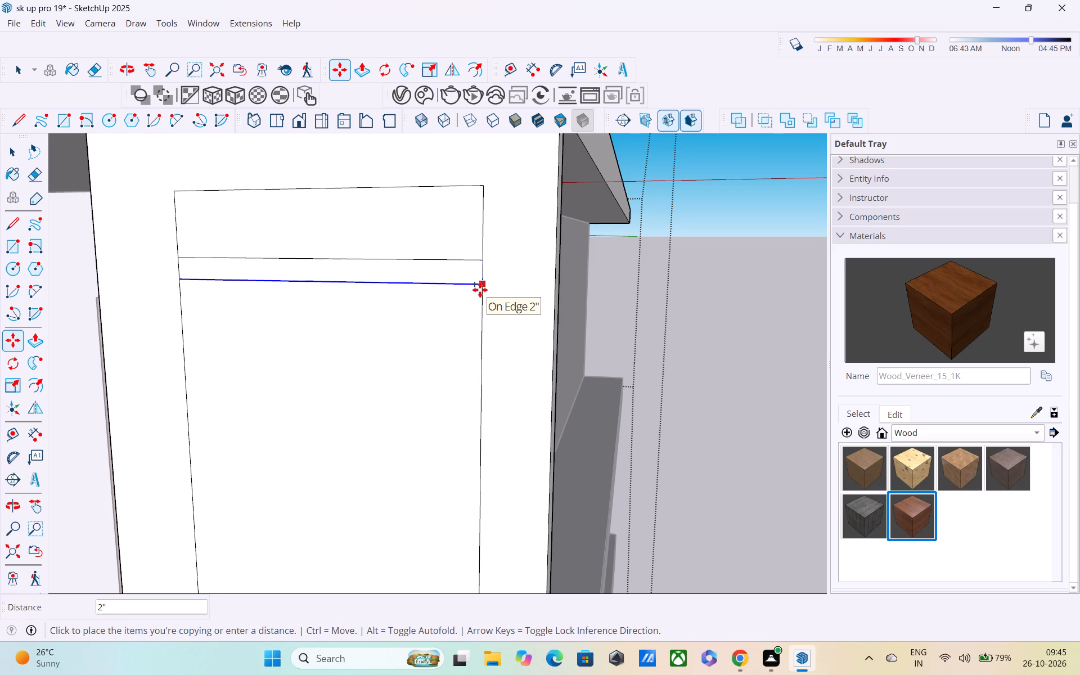
click(480, 290)
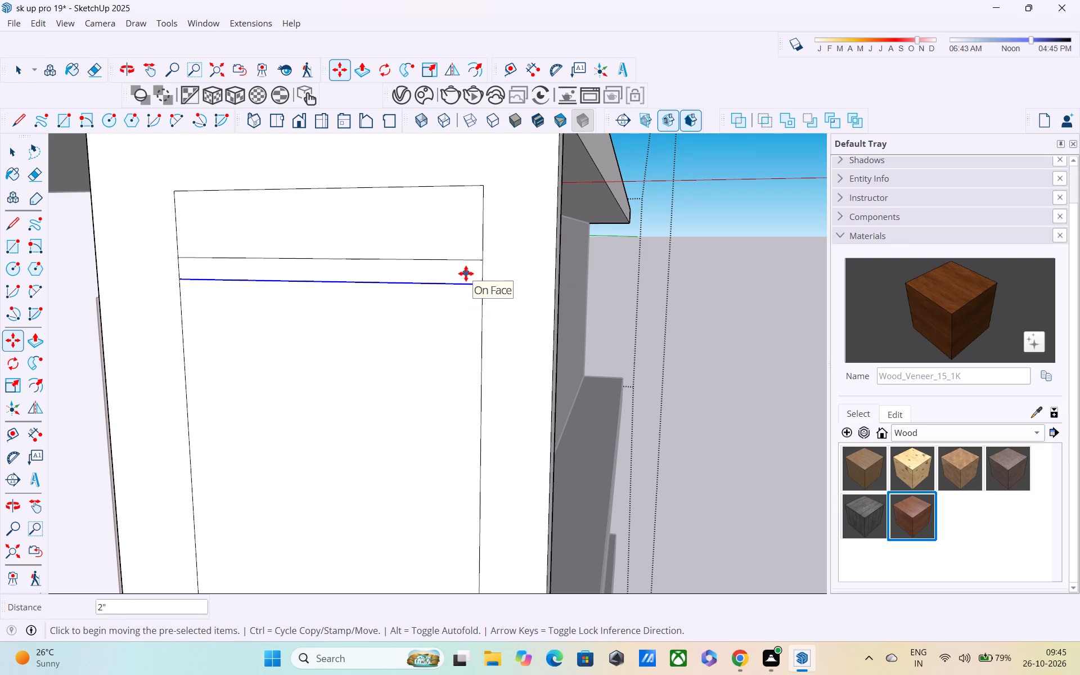
key(space)
Copy the pair of strip lines about 8' 6 1/2" down to the column's base, dividing the distance into 10 equal spaces.
click(464, 260)
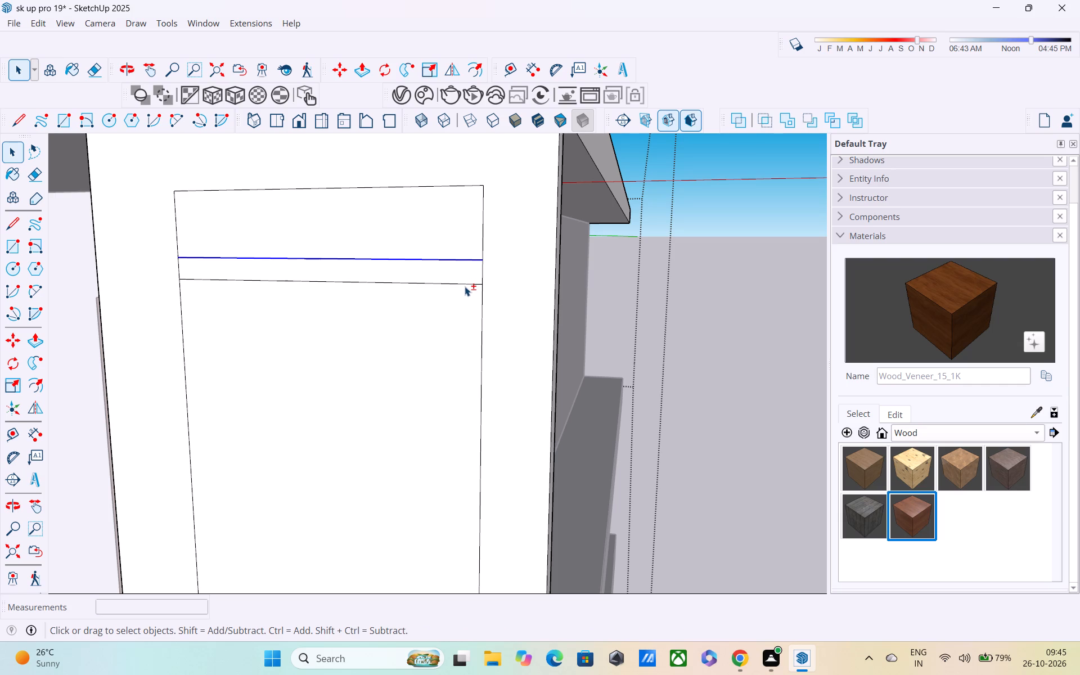
shift+click(465, 286)
shift+click(465, 285)
shift+click(463, 301)
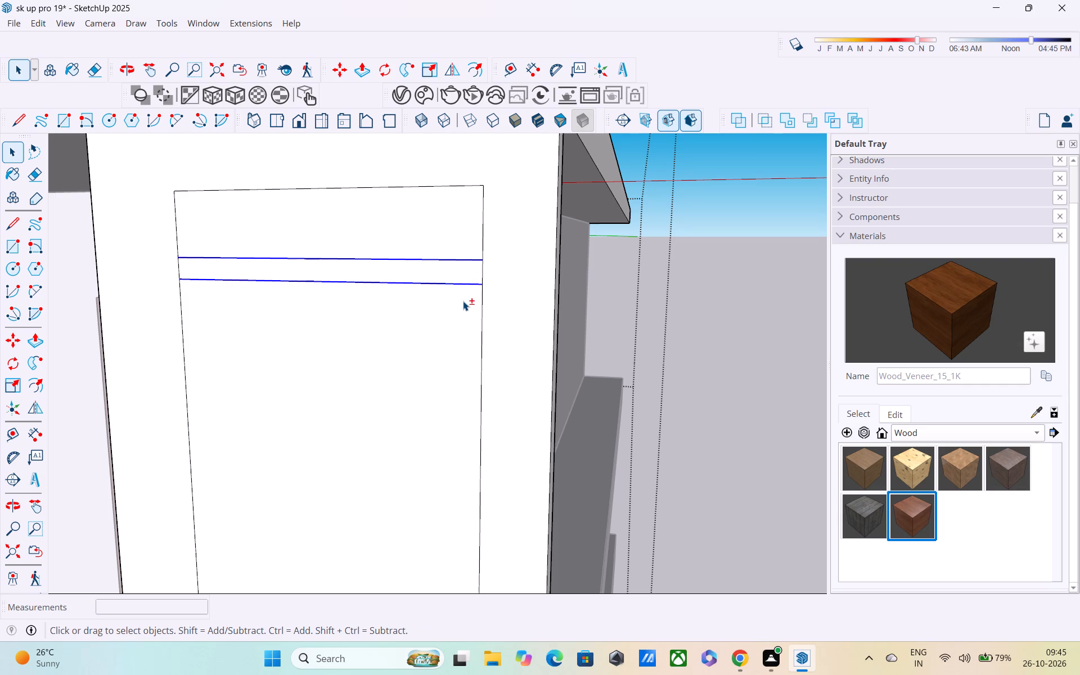
key(m)
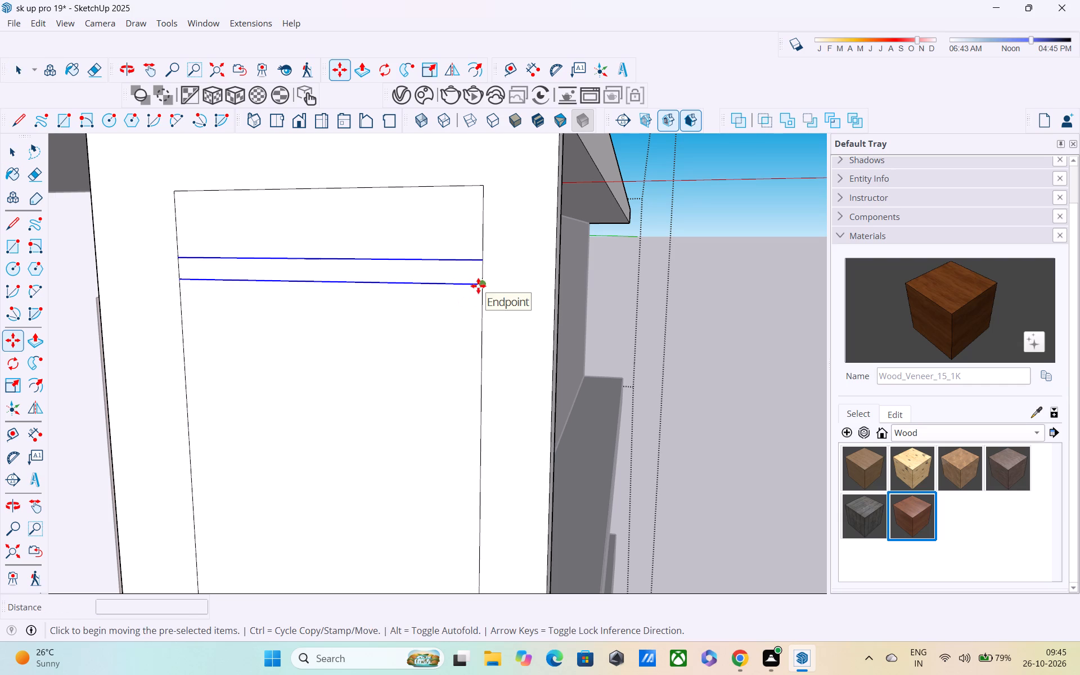
click(478, 286)
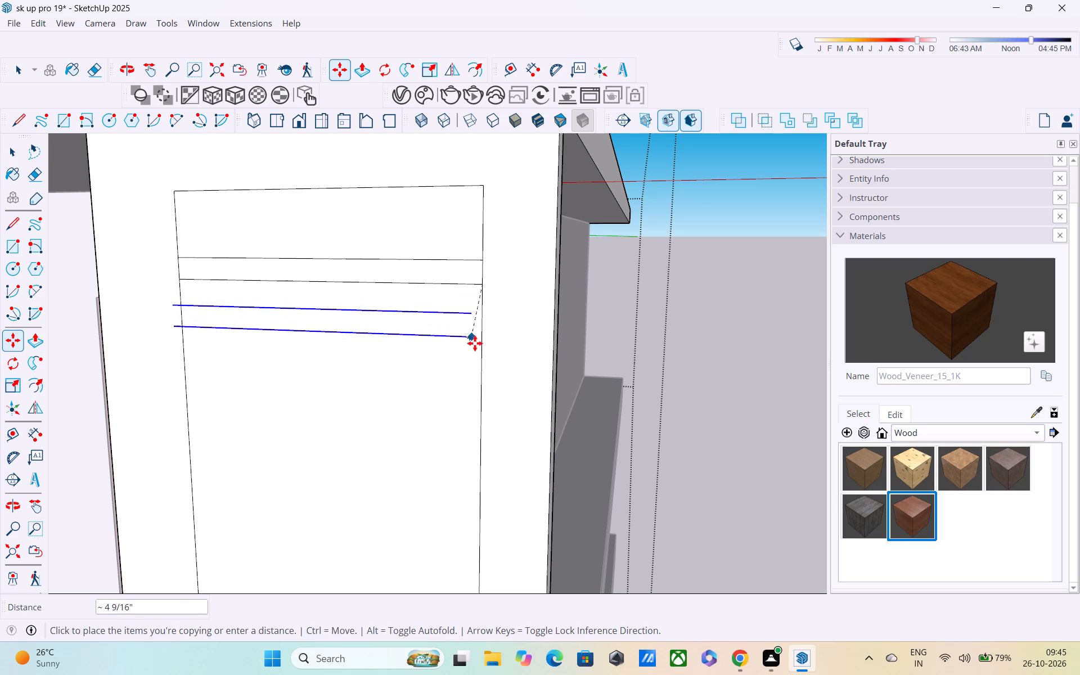
shift+middle_drag(482, 361, 482, 242)
scroll(475, 264, down, 4)
middle_drag(460, 350, 475, 301)
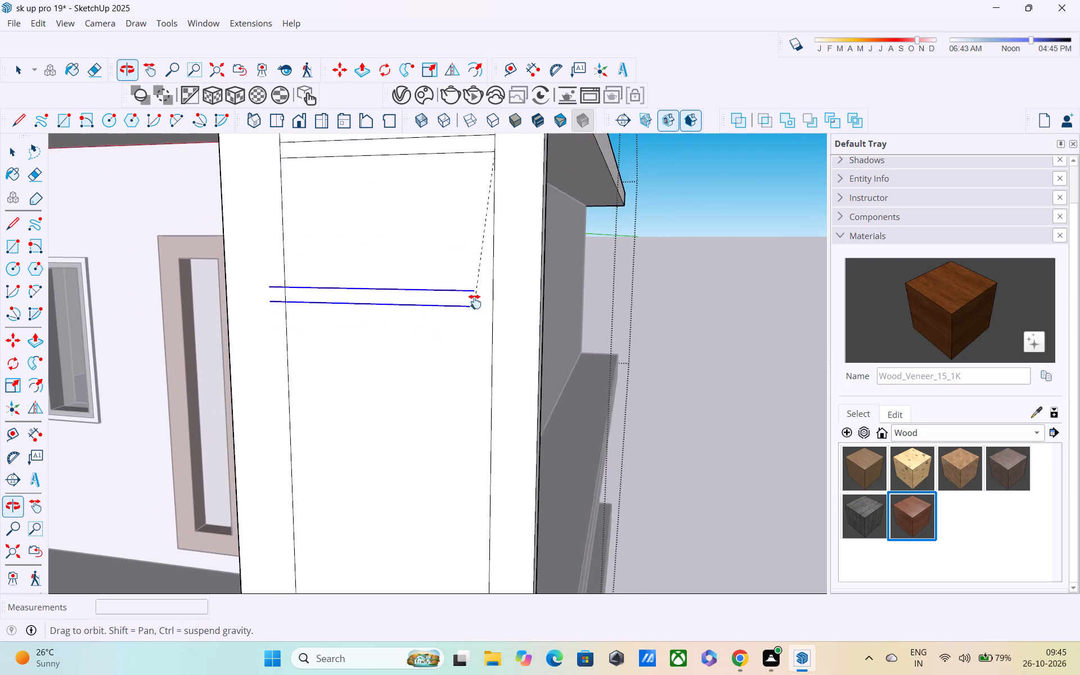
middle_drag(475, 301, 480, 250)
scroll(472, 243, down, 5)
middle_drag(487, 310, 492, 196)
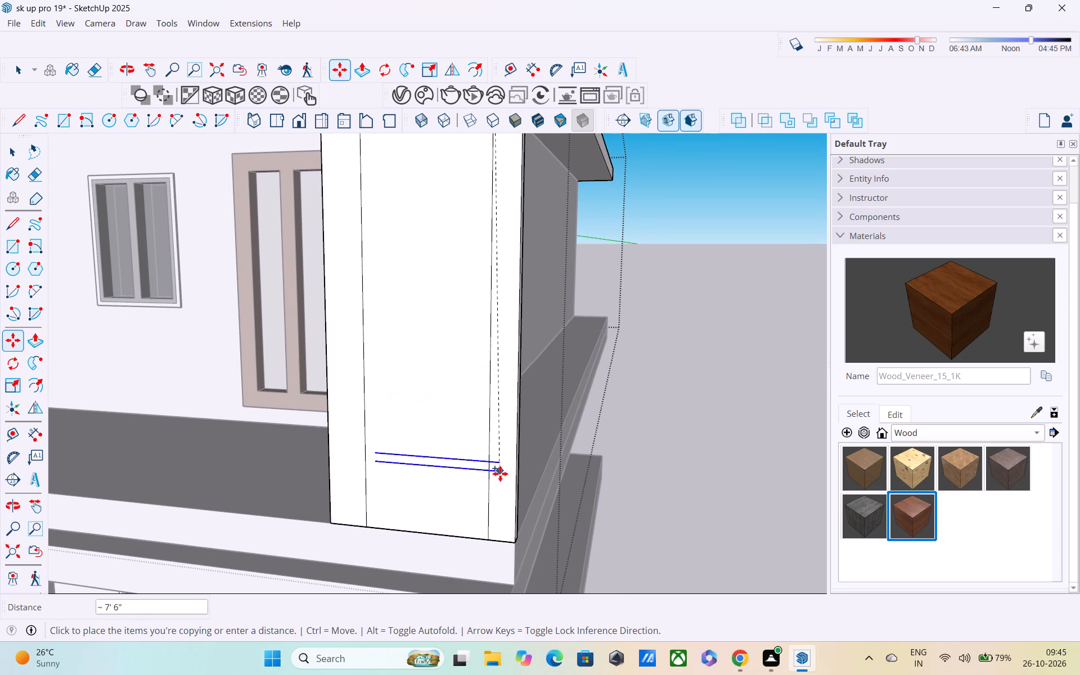
click(486, 526)
scroll(456, 497, down, 4)
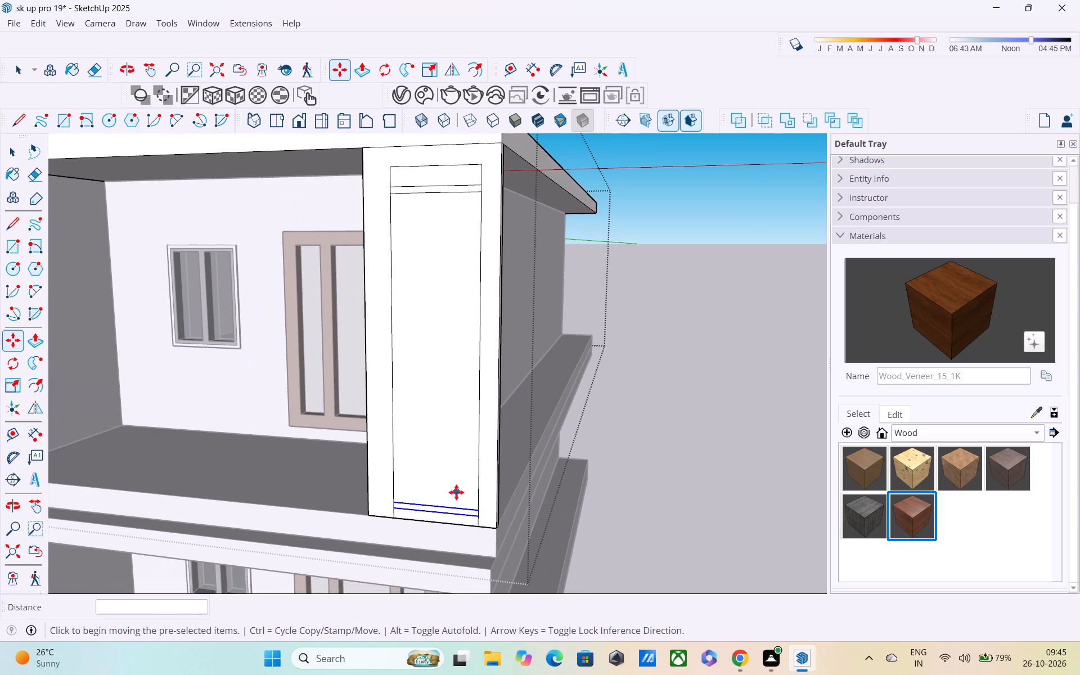
text(/10)
key(Return)
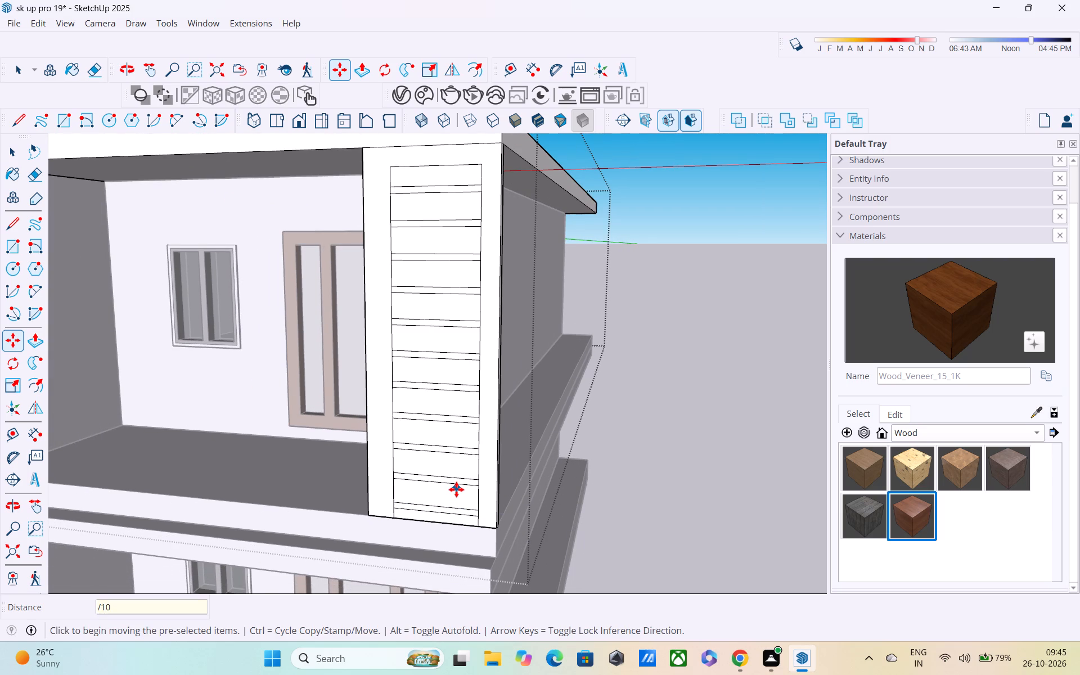
Push the top section of the inset panel 3" in to open it through the column.
key(p)
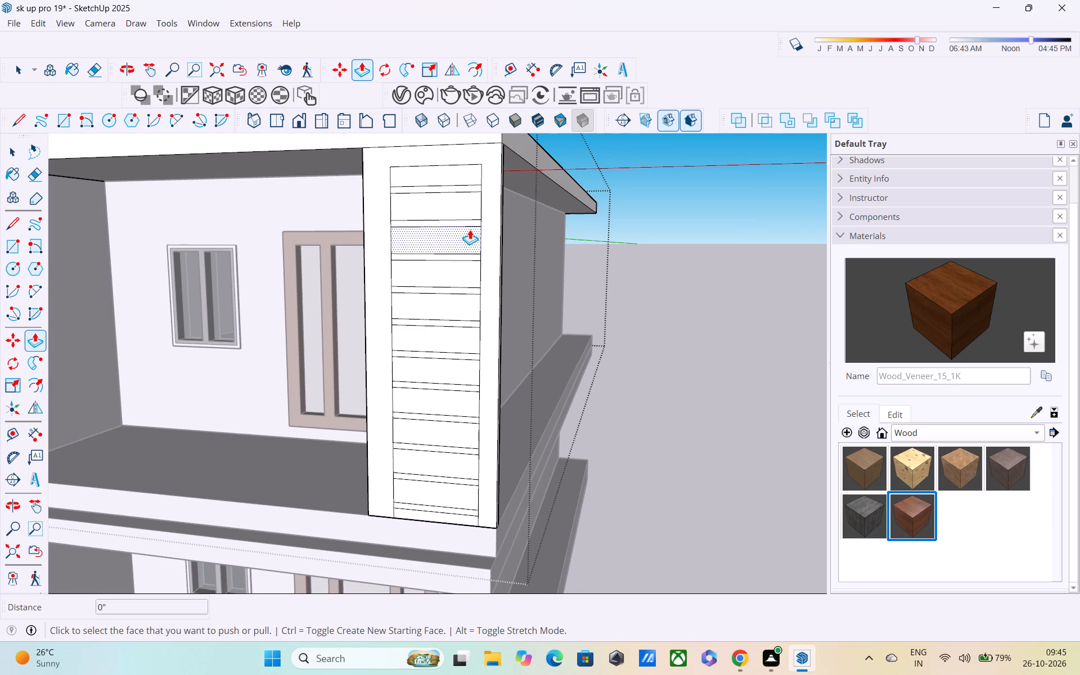
scroll(462, 189, up, 4)
middle_drag(460, 181, 418, 262)
scroll(400, 289, up, 5)
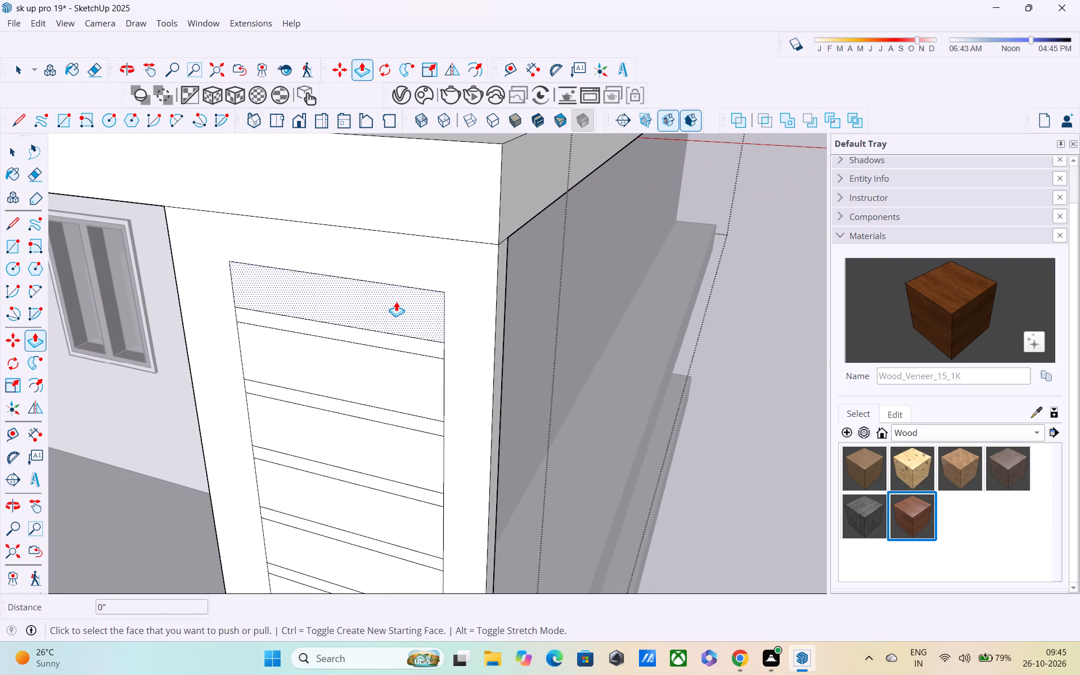
click(395, 302)
click(418, 303)
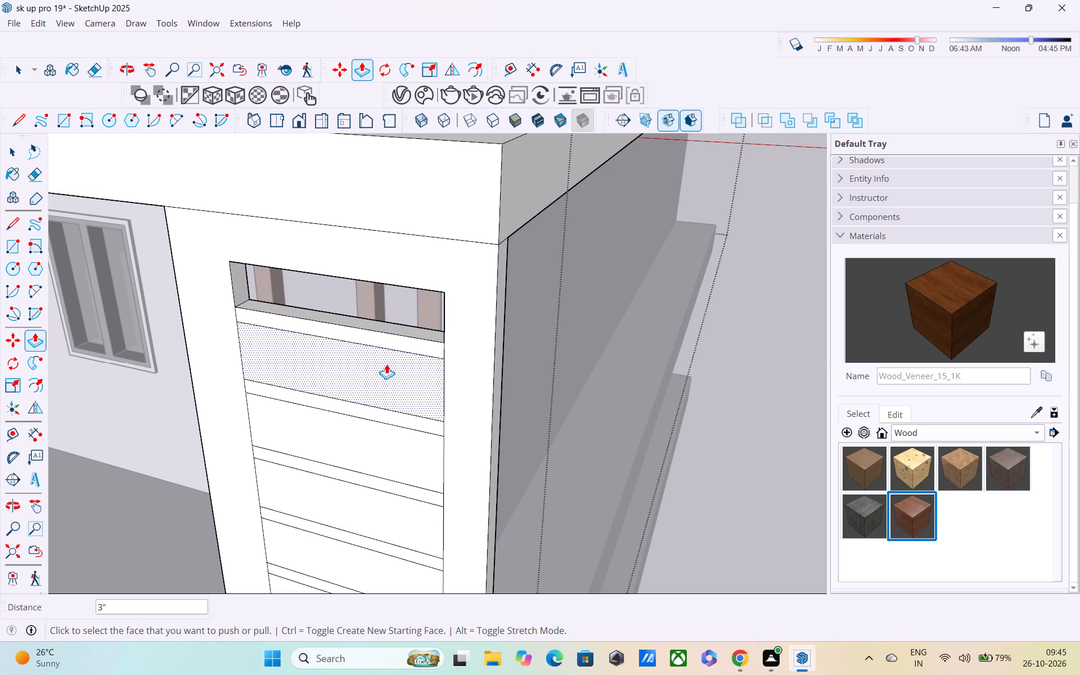
Repeat the 3" push on the next six wide sections down the column, keeping the narrow strips between them.
double_click(382, 372)
middle_drag(386, 372, 457, 254)
double_click(453, 286)
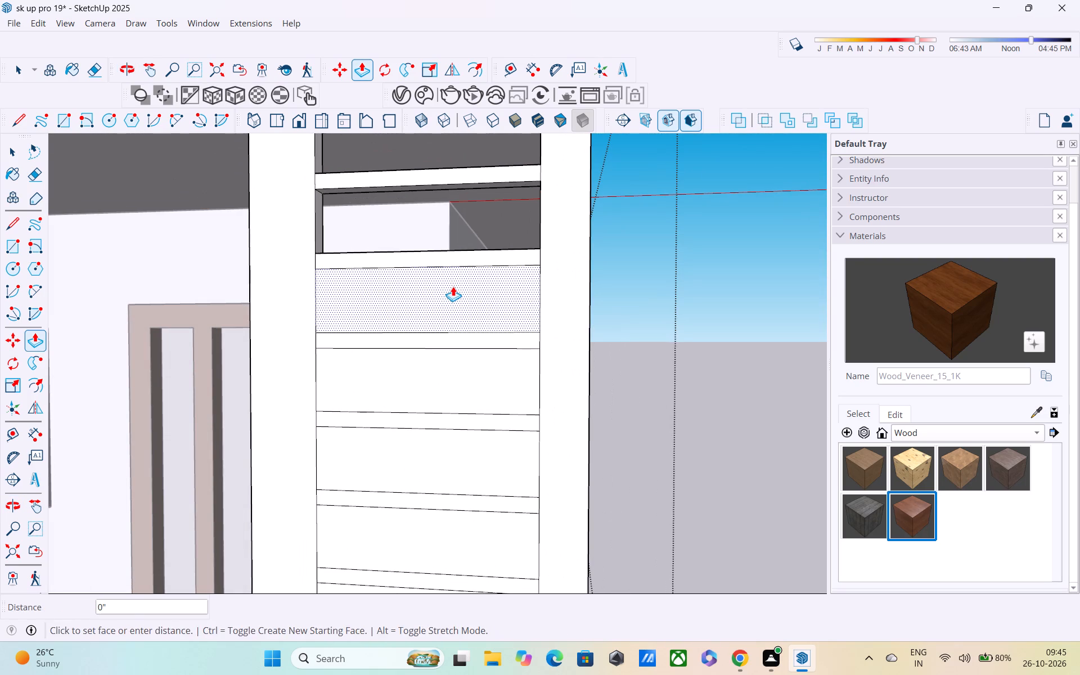
double_click(435, 370)
double_click(435, 456)
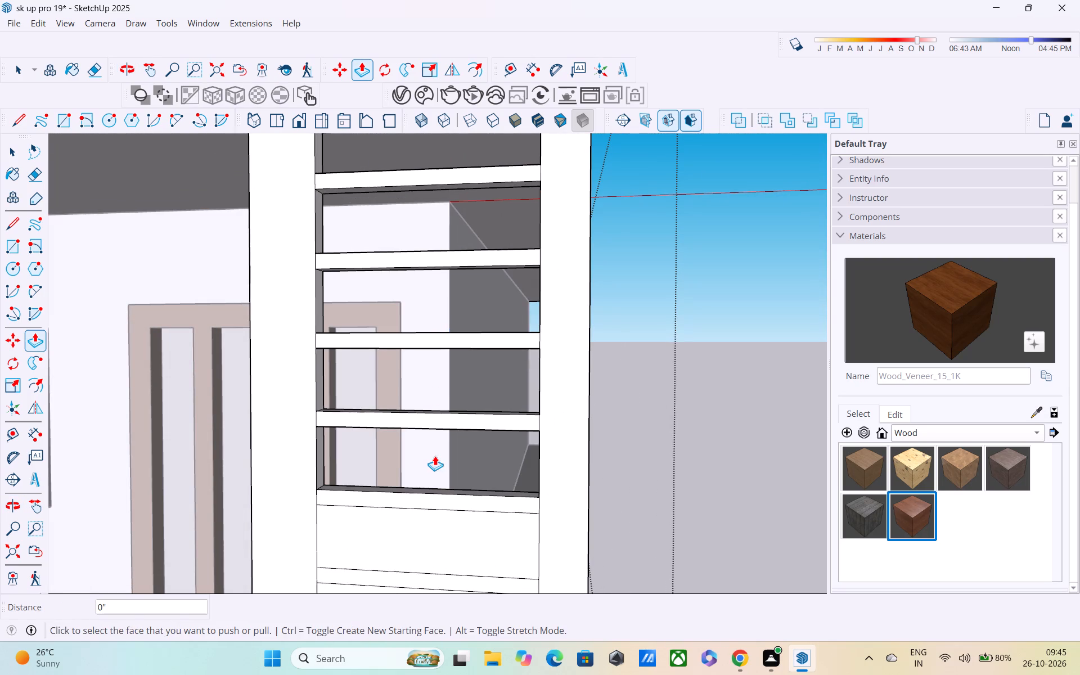
middle_drag(434, 456, 430, 335)
double_click(431, 318)
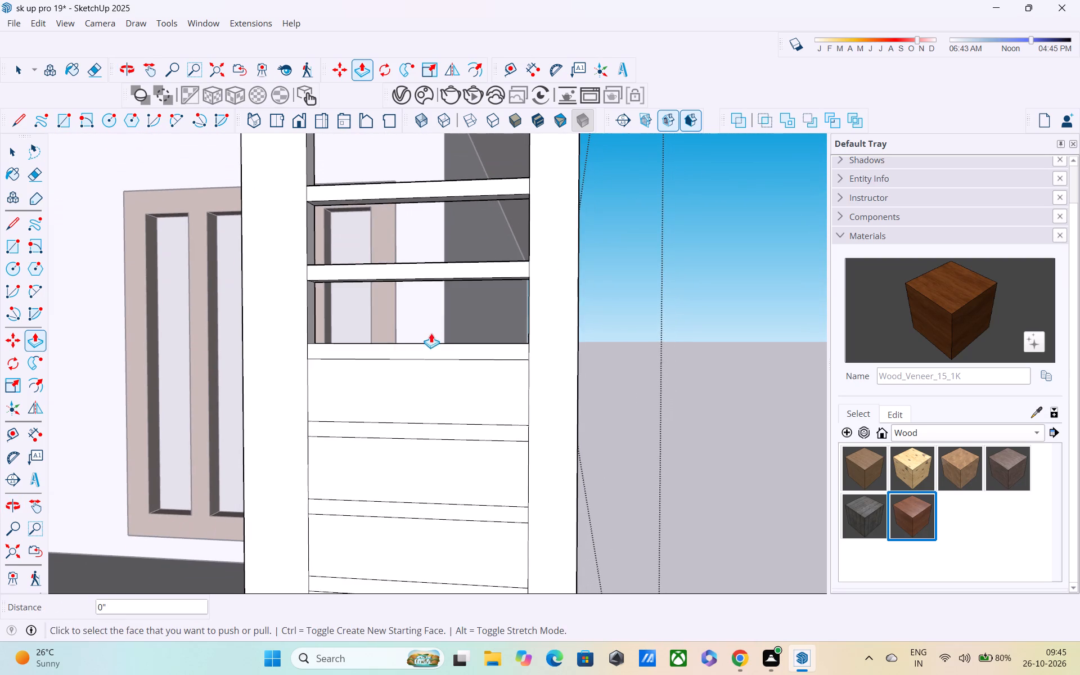
double_click(430, 384)
Repeat the 3" push on the remaining four wide sections and the narrow section at the column's base.
shift+middle_drag(426, 400, 434, 292)
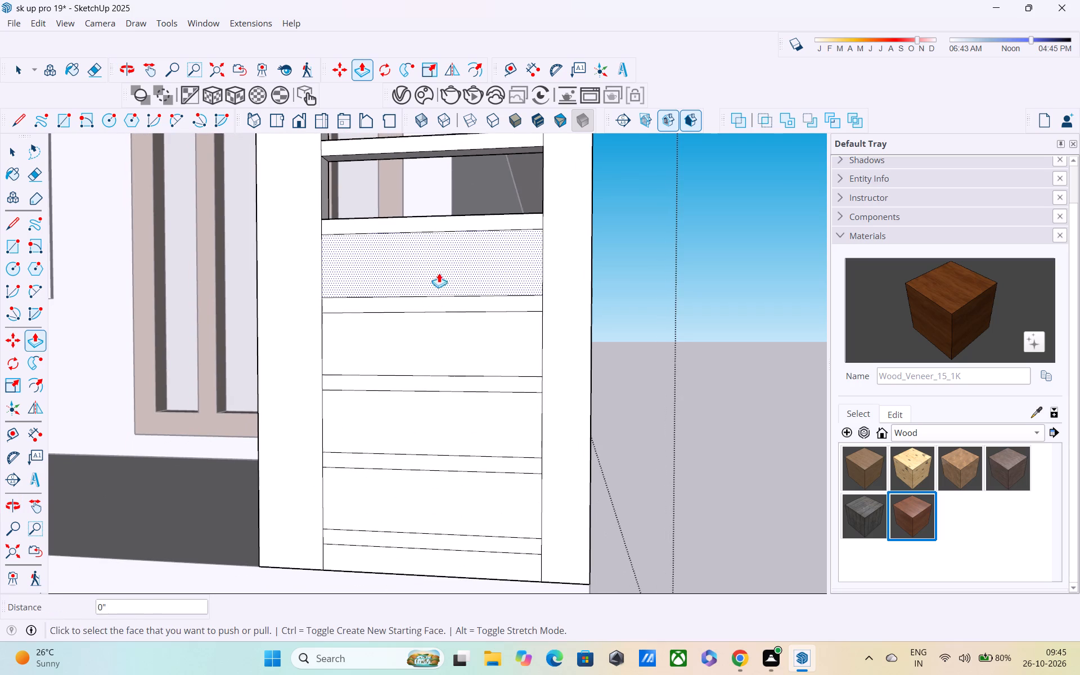
double_click(439, 269)
double_click(437, 339)
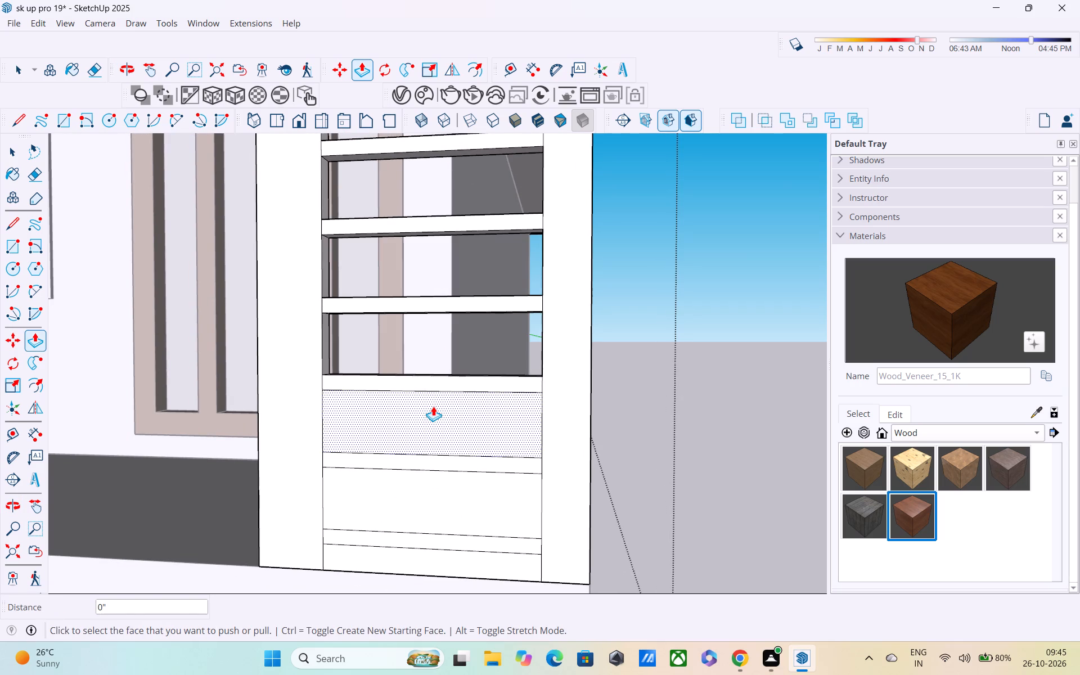
double_click(433, 406)
middle_drag(433, 406, 442, 274)
double_click(447, 258)
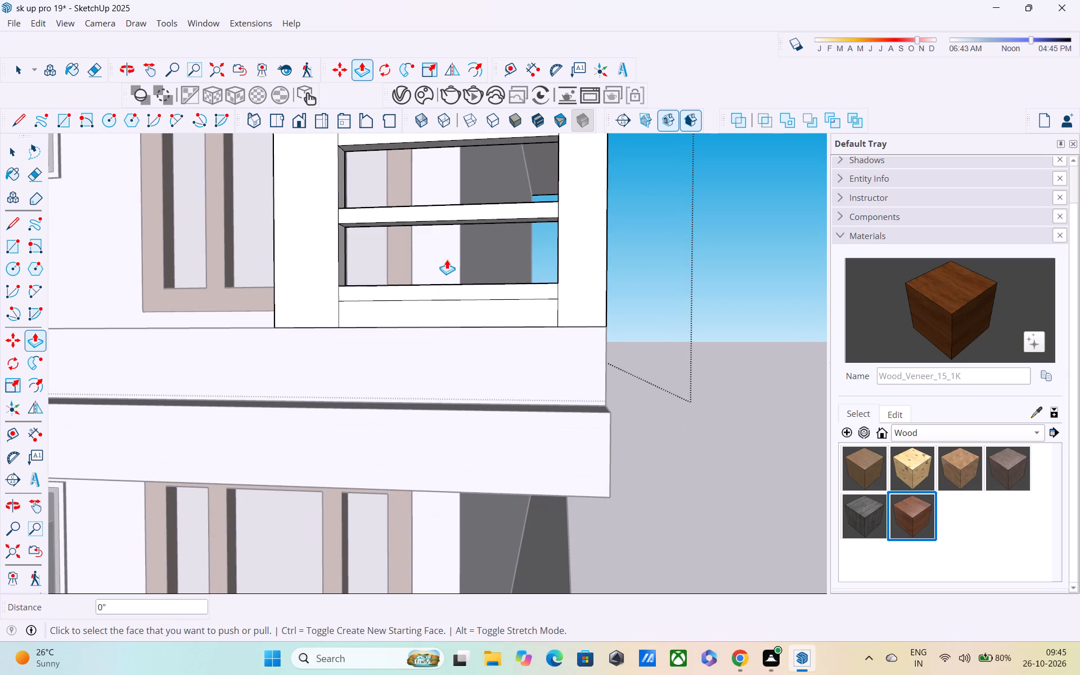
double_click(442, 308)
Examine the slatted column in the context of the whole house front.
scroll(444, 305, down, 4)
middle_drag(455, 295, 447, 362)
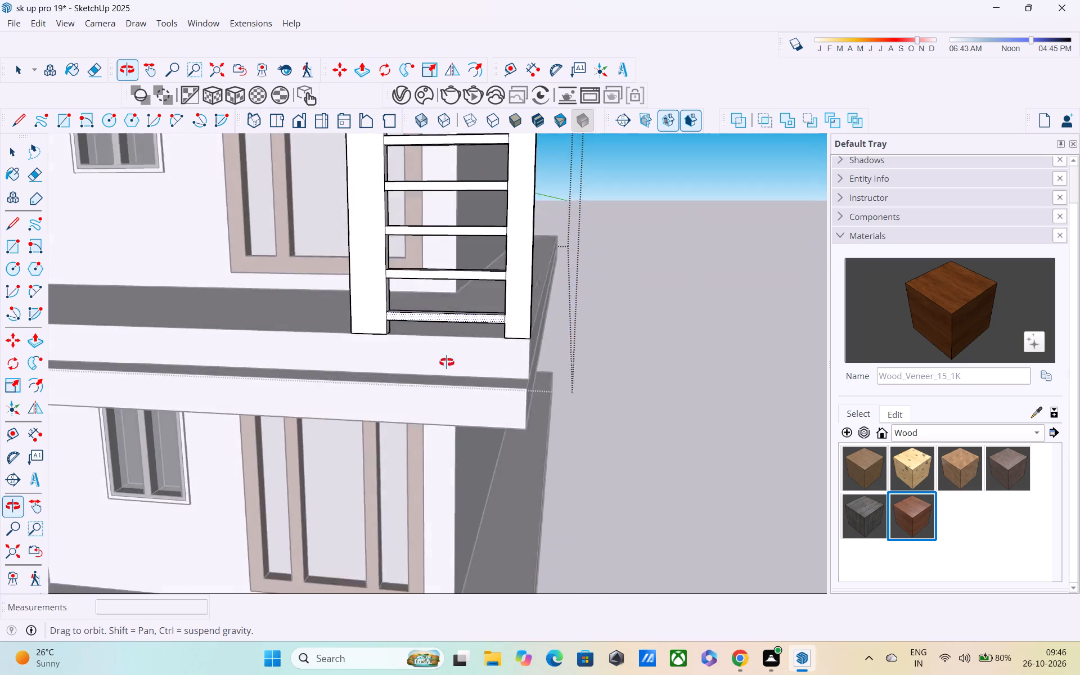
middle_drag(447, 362, 443, 367)
scroll(443, 338, down, 6)
scroll(475, 296, down, 5)
scroll(594, 215, down, 4)
middle_drag(569, 192, 585, 182)
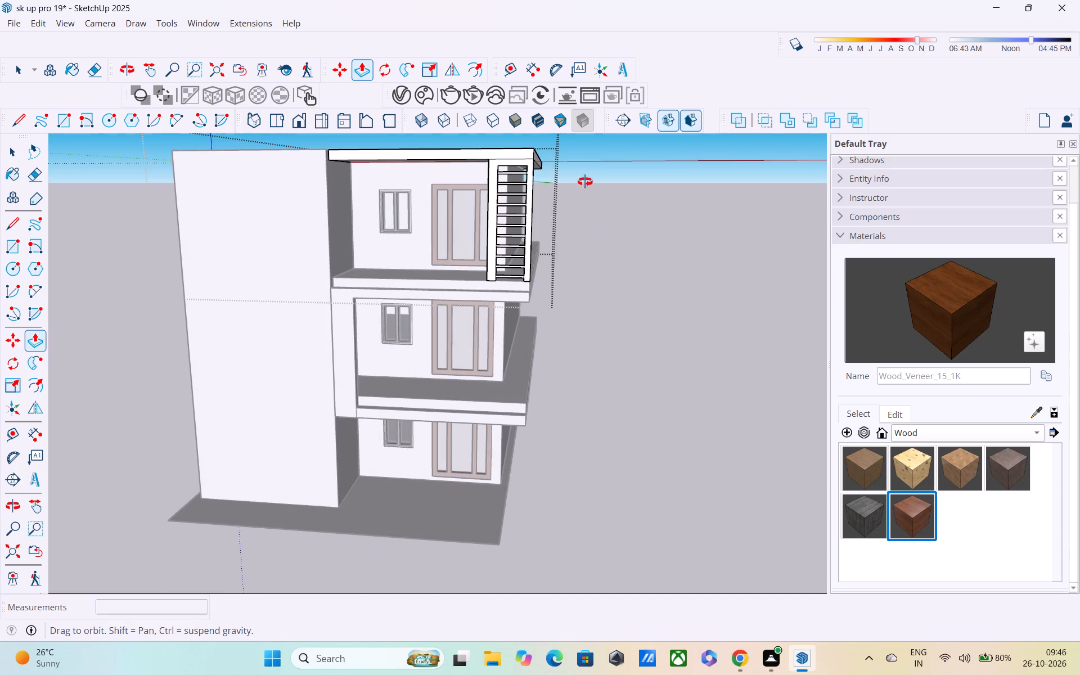
middle_drag(585, 182, 586, 182)
scroll(566, 180, down, 2)
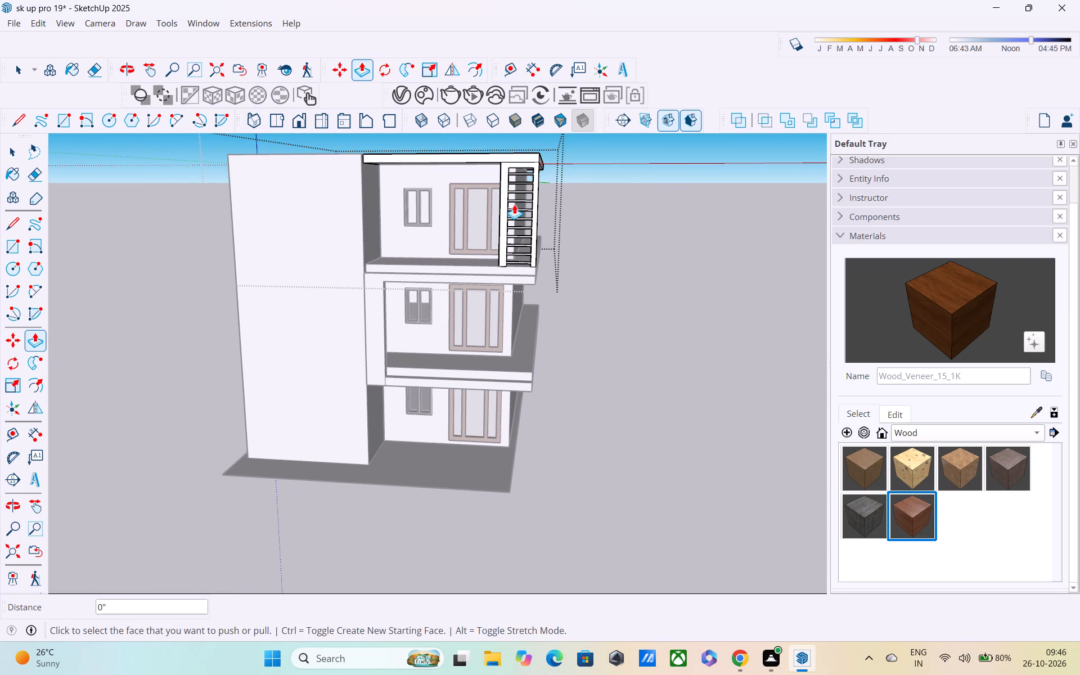
Undo all the panel openings and the bar lines, back to the plain inset panel on the upper-floor column.
key(ctrl+z)
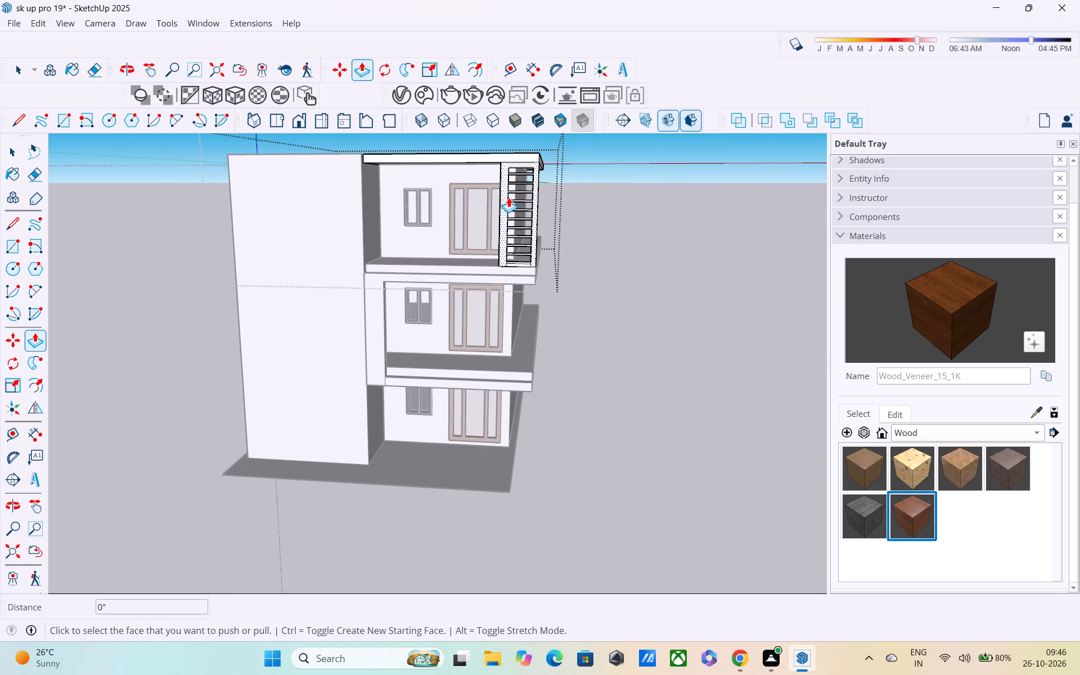
key(ctrl+z)
key(ctrl+z)
key(ctrl+z)
key(ctrl+z)
key(ctrl+z)
key(ctrl+z)
key(ctrl+z)
key(ctrl+z)
key(ctrl+z)
key(ctrl+z)
key(ctrl+z)
key(ctrl+z)
key(ctrl+z)
key(ctrl+z)
key(ctrl+z)
key(ctrl+z)
key(ctrl+z)
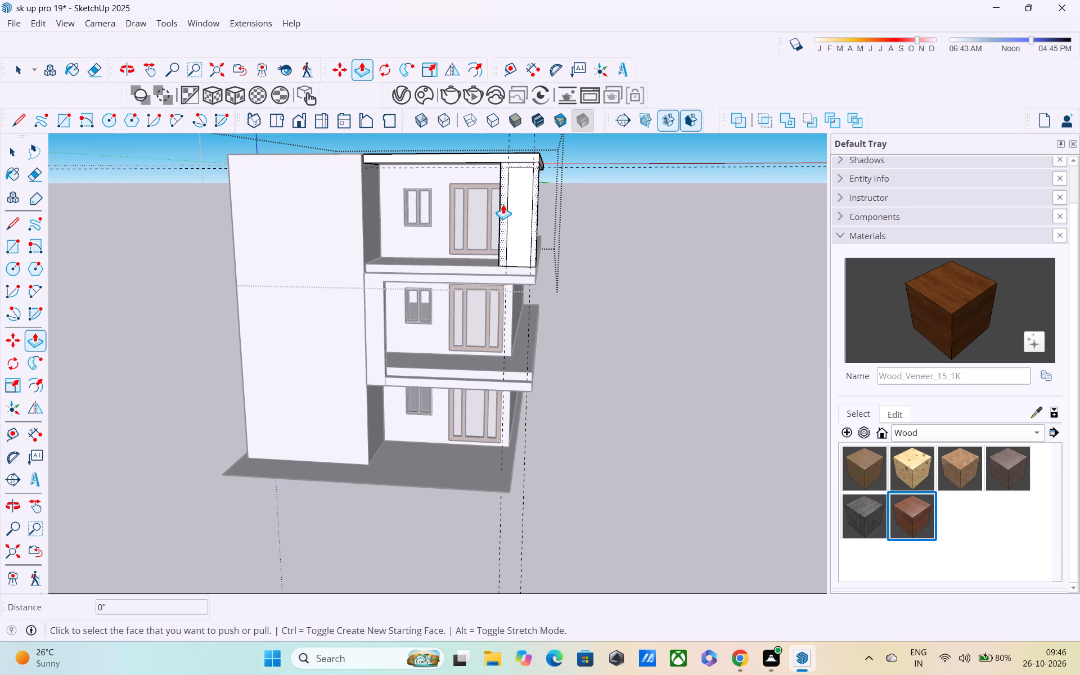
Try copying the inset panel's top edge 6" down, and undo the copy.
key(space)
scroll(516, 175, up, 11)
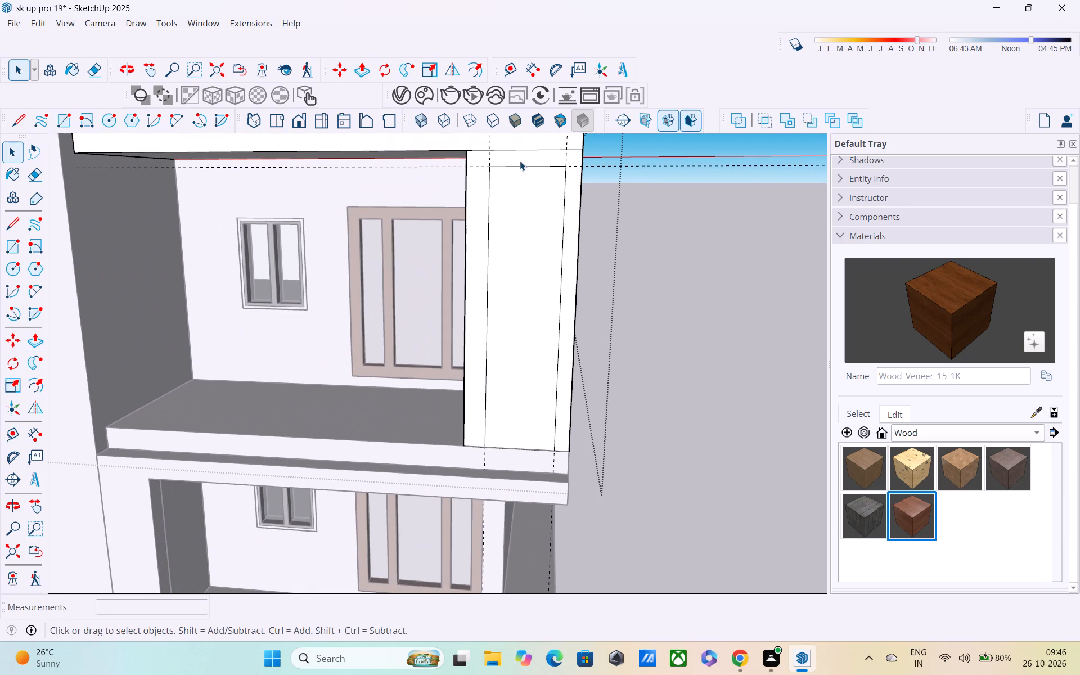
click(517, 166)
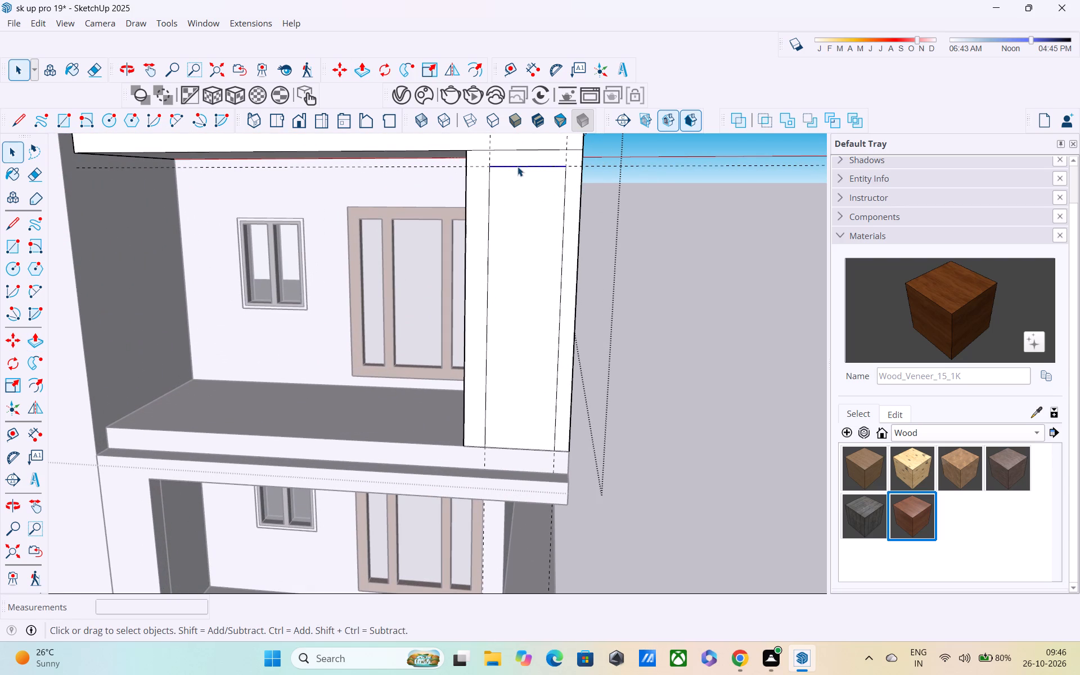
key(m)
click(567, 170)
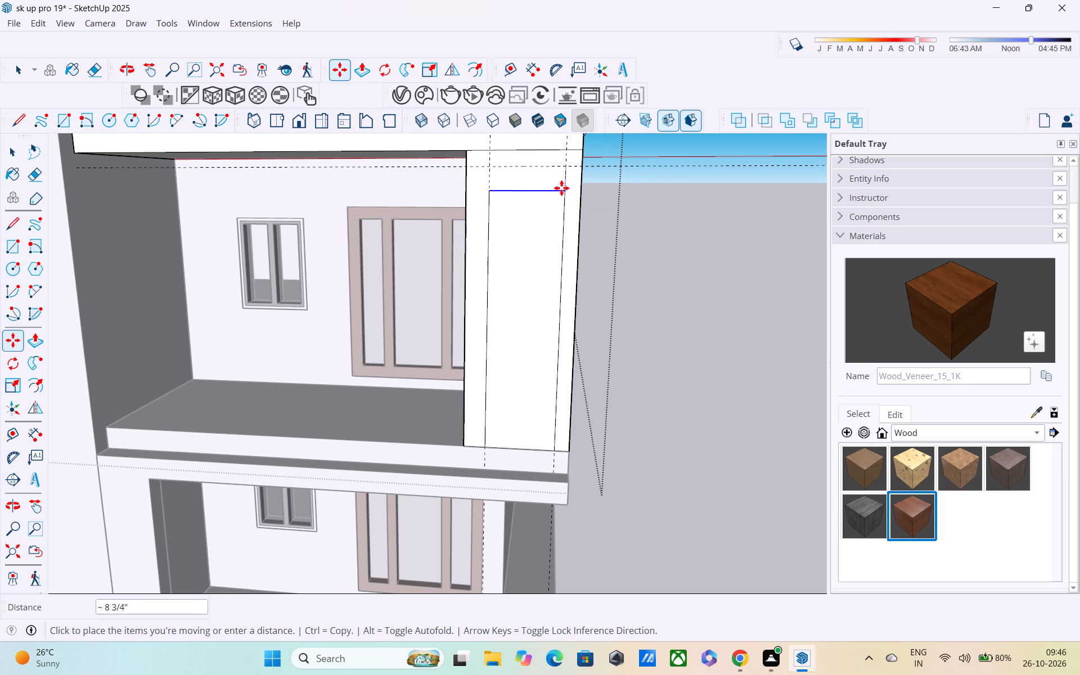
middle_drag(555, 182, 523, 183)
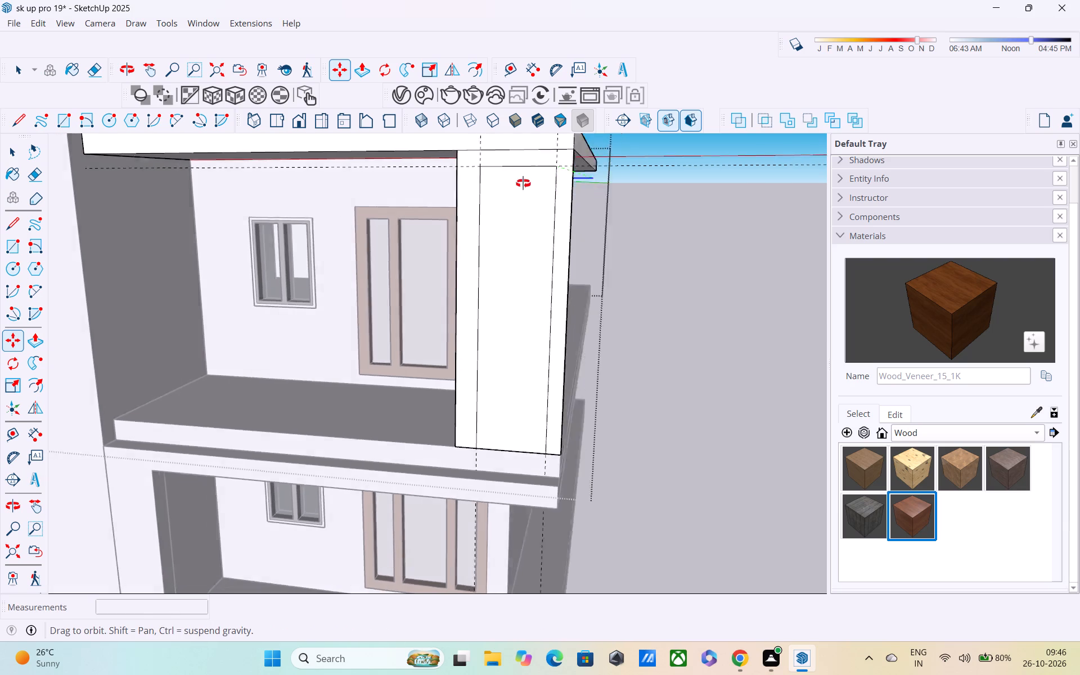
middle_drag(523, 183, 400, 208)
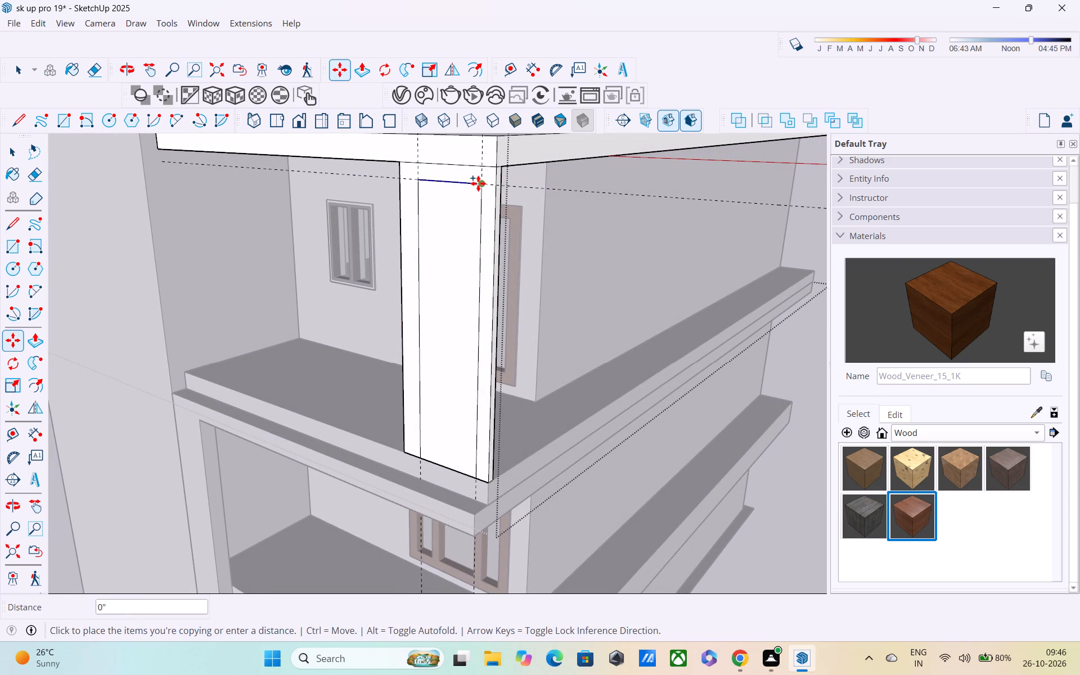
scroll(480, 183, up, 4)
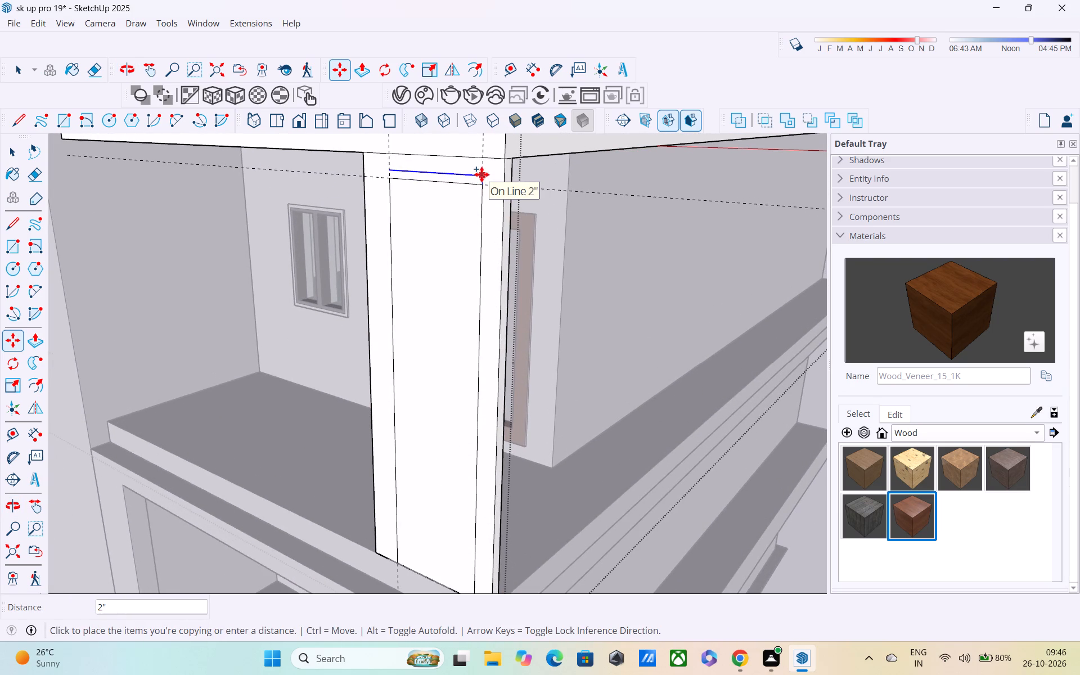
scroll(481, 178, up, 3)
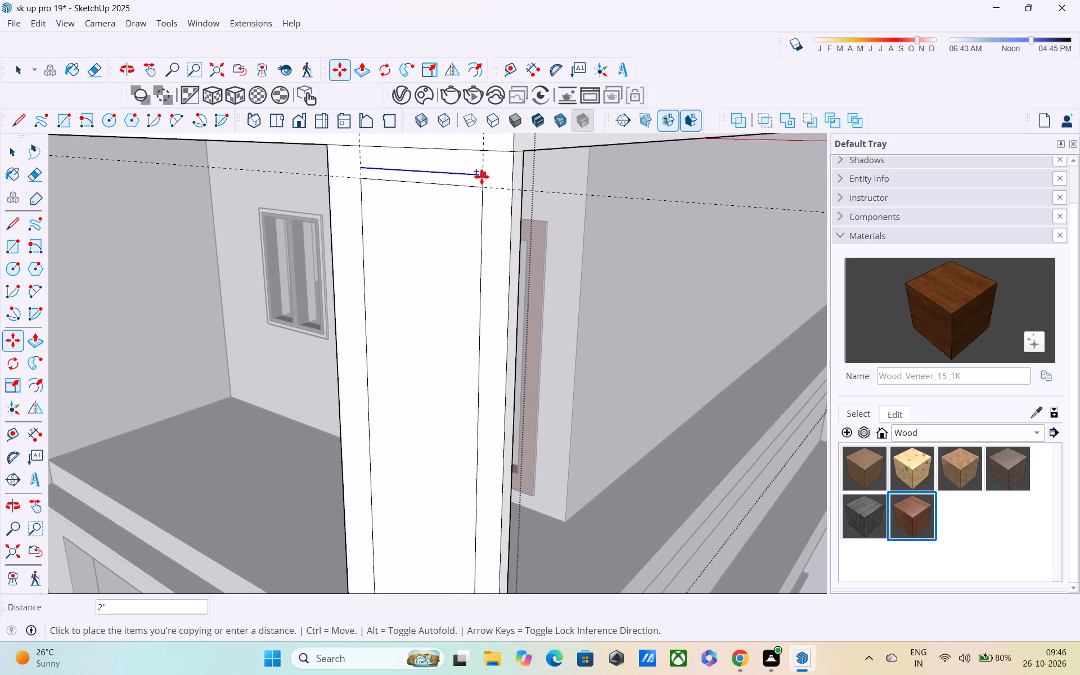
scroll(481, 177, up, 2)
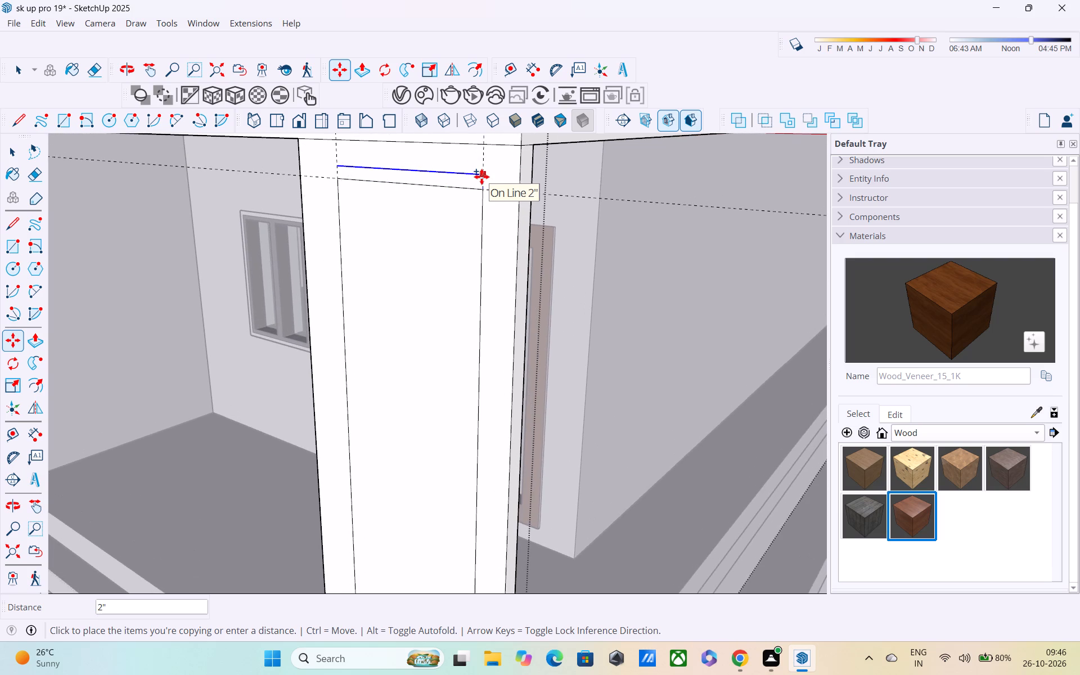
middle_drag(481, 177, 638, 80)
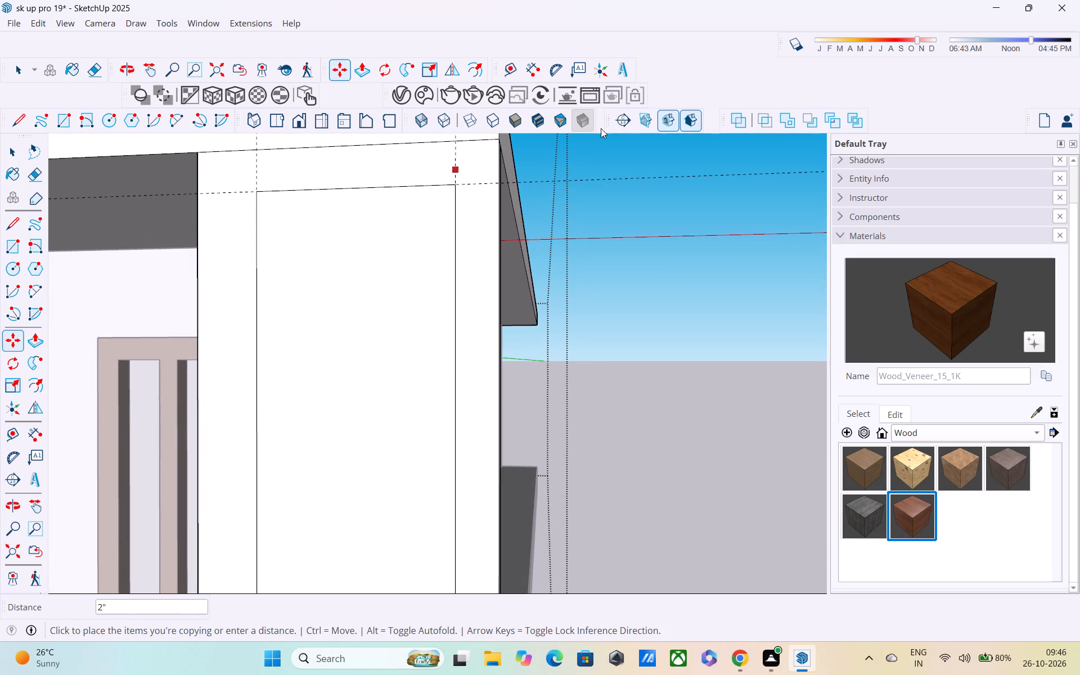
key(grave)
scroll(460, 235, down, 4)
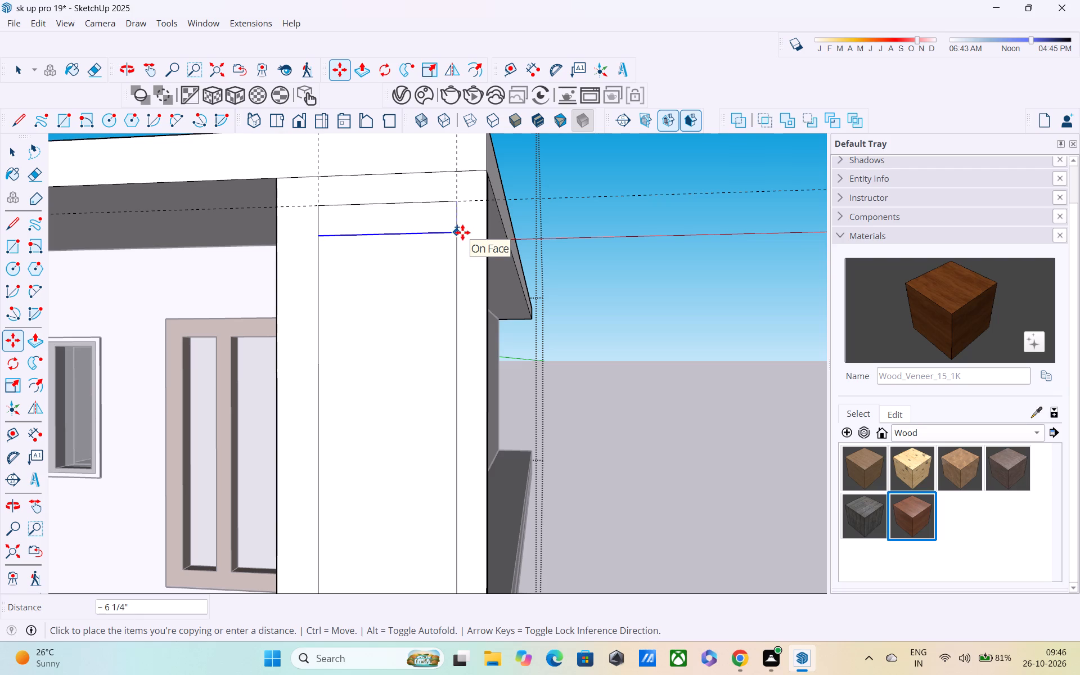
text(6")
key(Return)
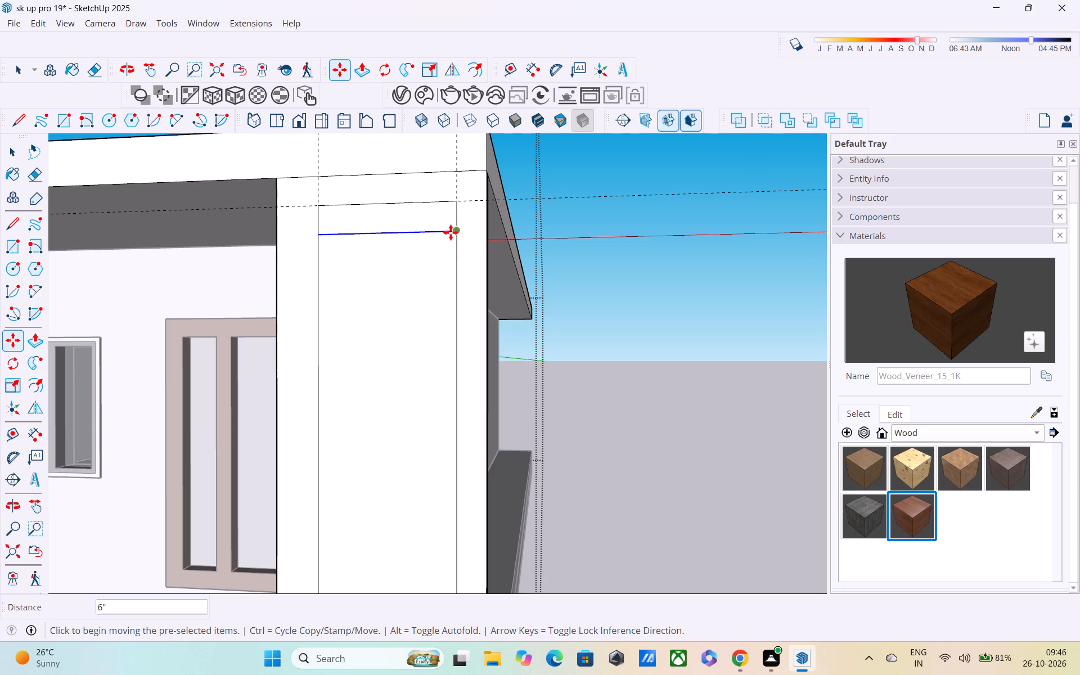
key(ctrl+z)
Copy the inset panel's top edge 4" straight down along the panel's side edge.
key(space)
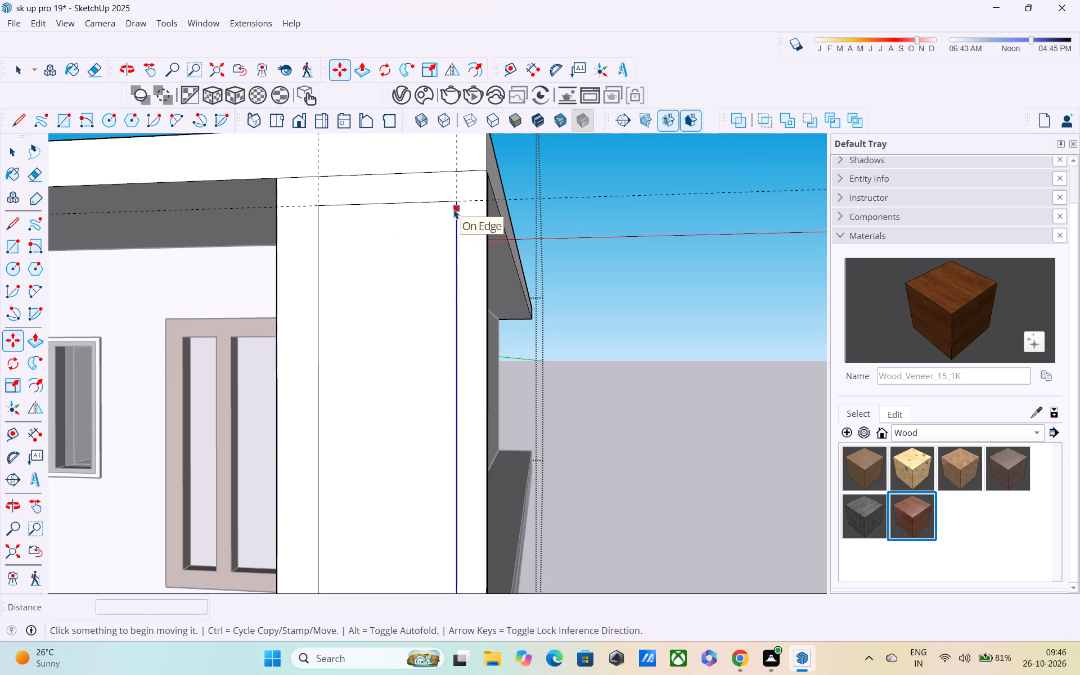
click(449, 201)
key(m)
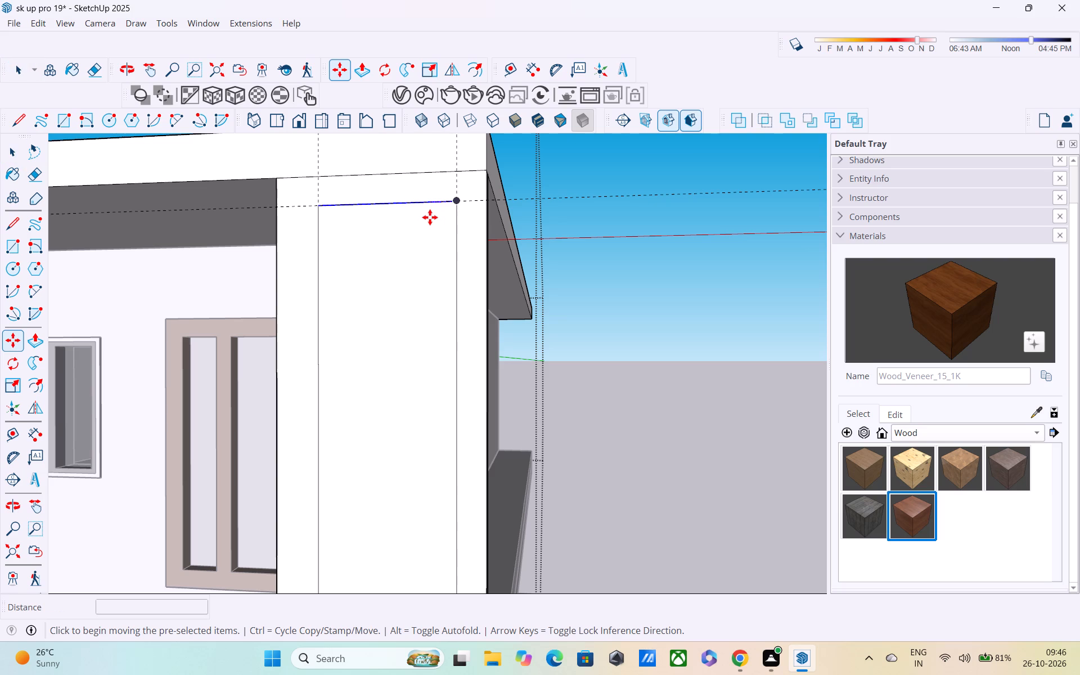
click(453, 201)
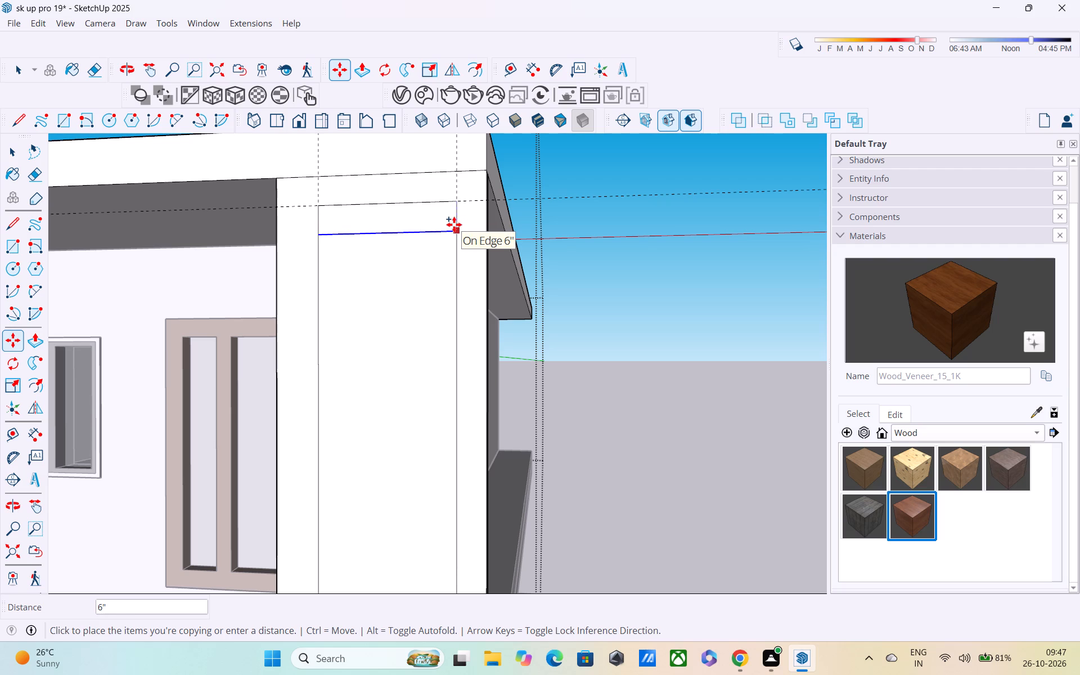
scroll(451, 214, up, 3)
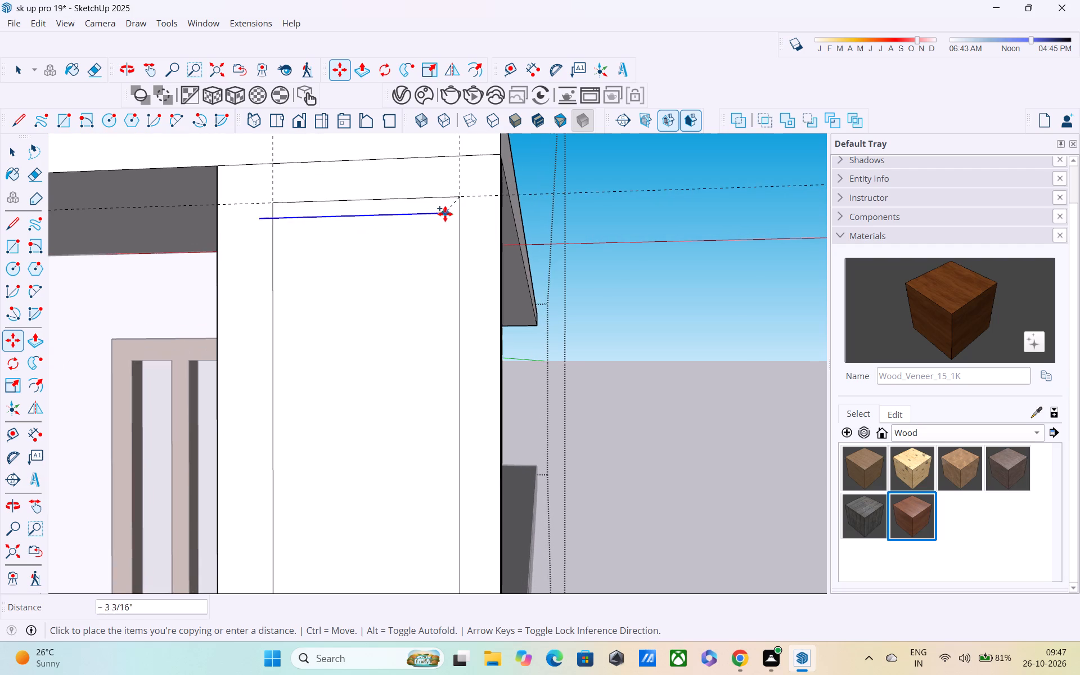
scroll(457, 237, up, 3)
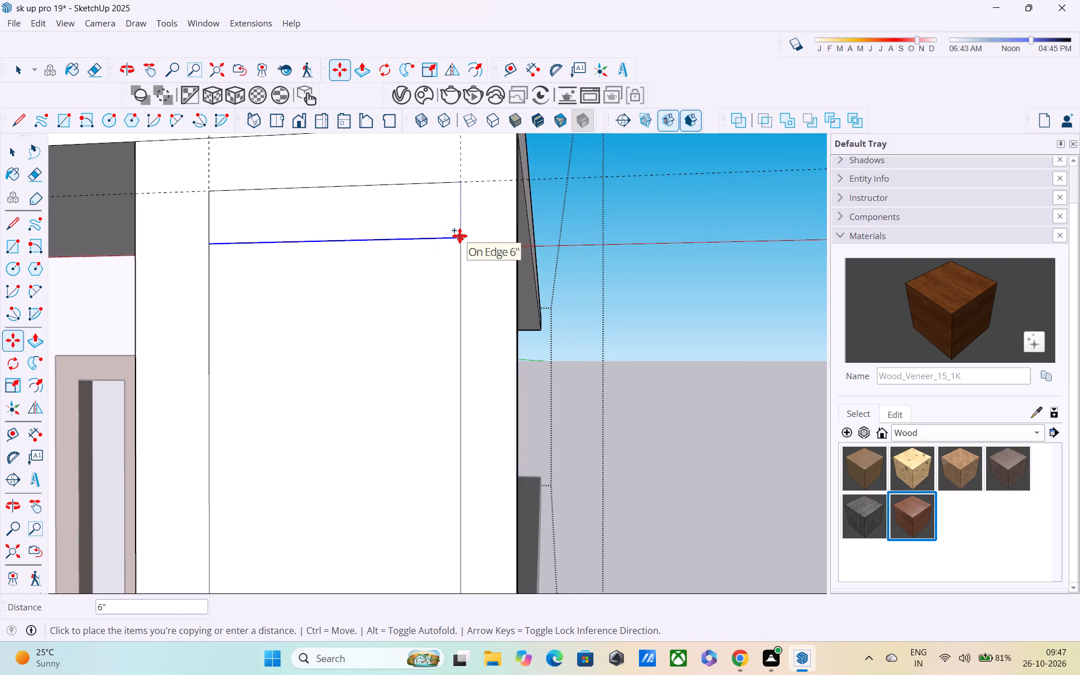
scroll(460, 236, up, 2)
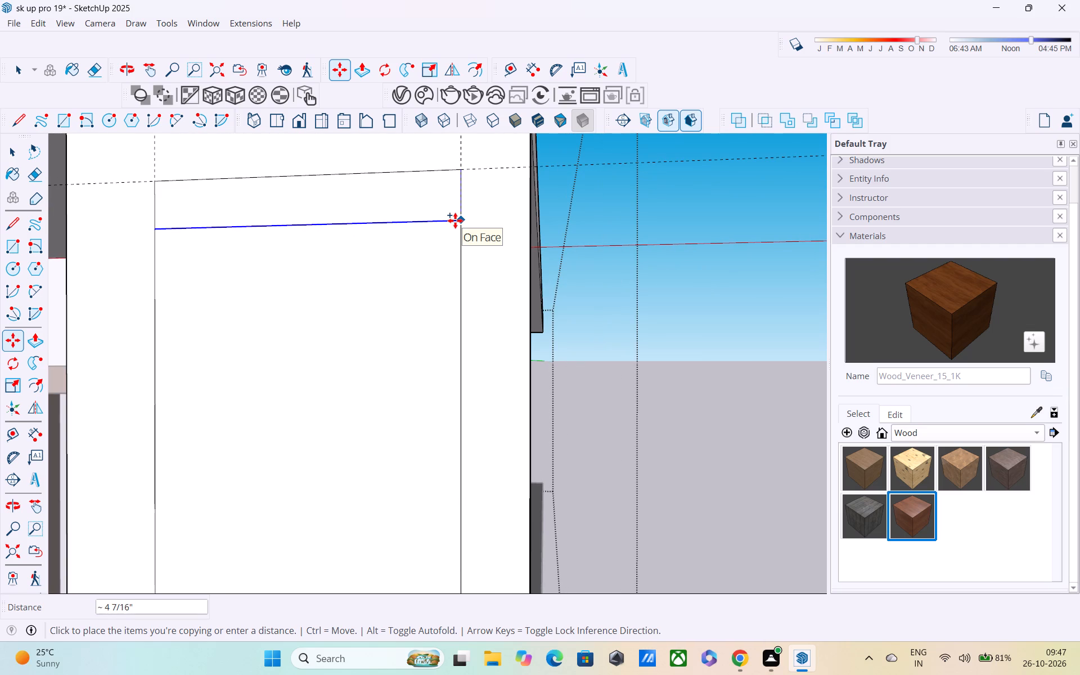
text(4")
key(Return)
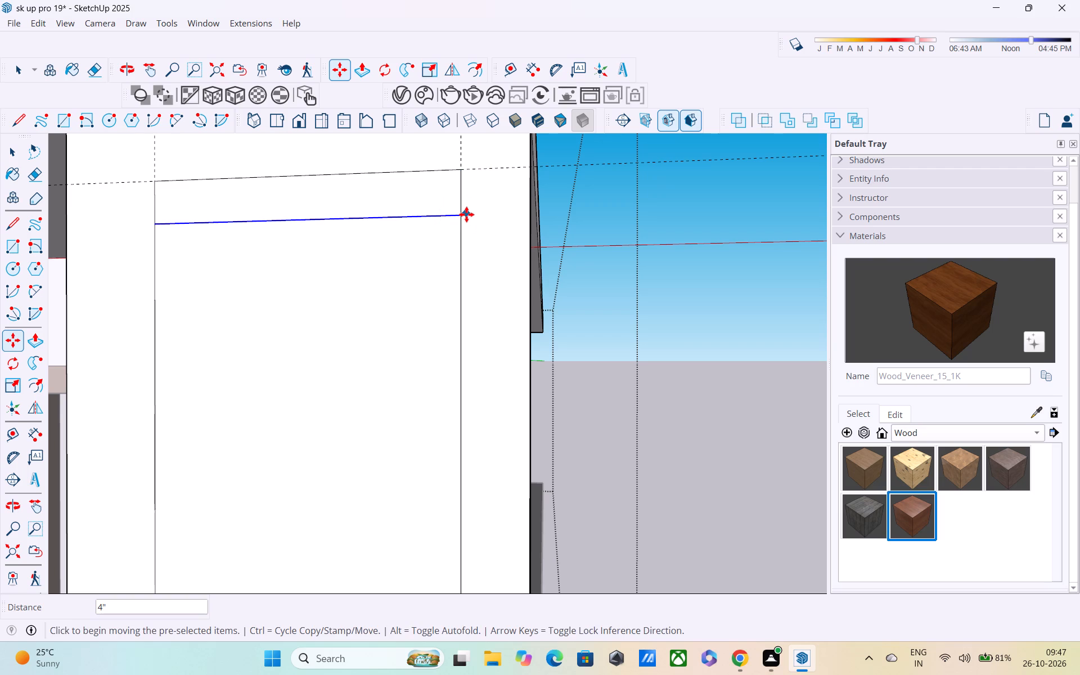
Copy the new line a further 1" down to outline a thin horizontal bar.
click(458, 216)
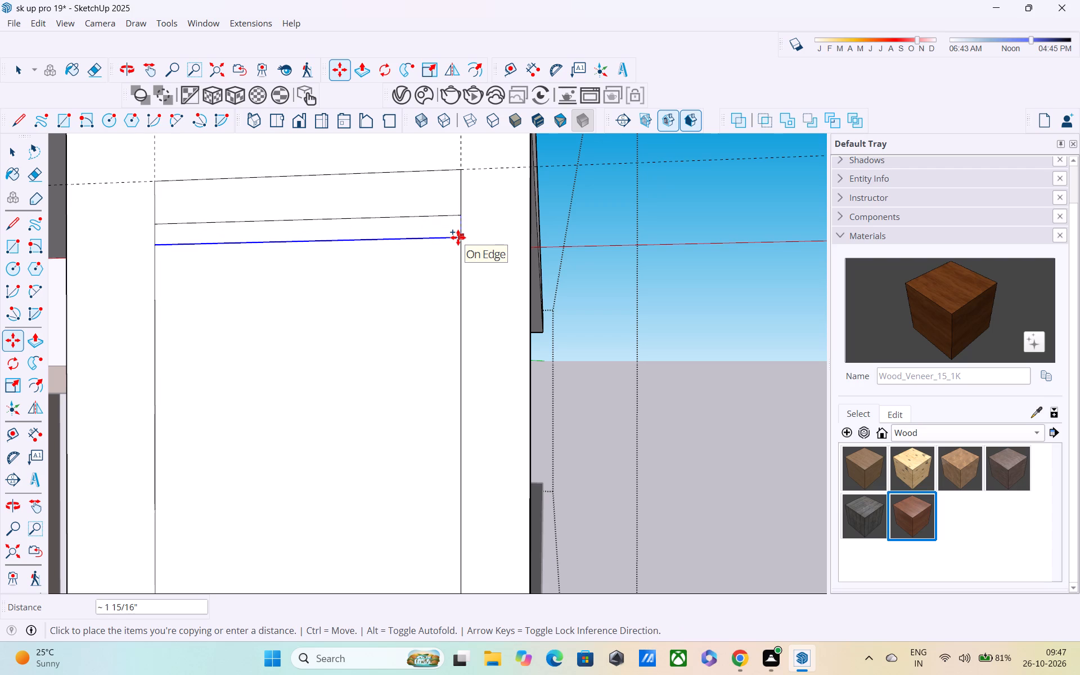
text(2")
key(Return)
text(1")
key(Return)
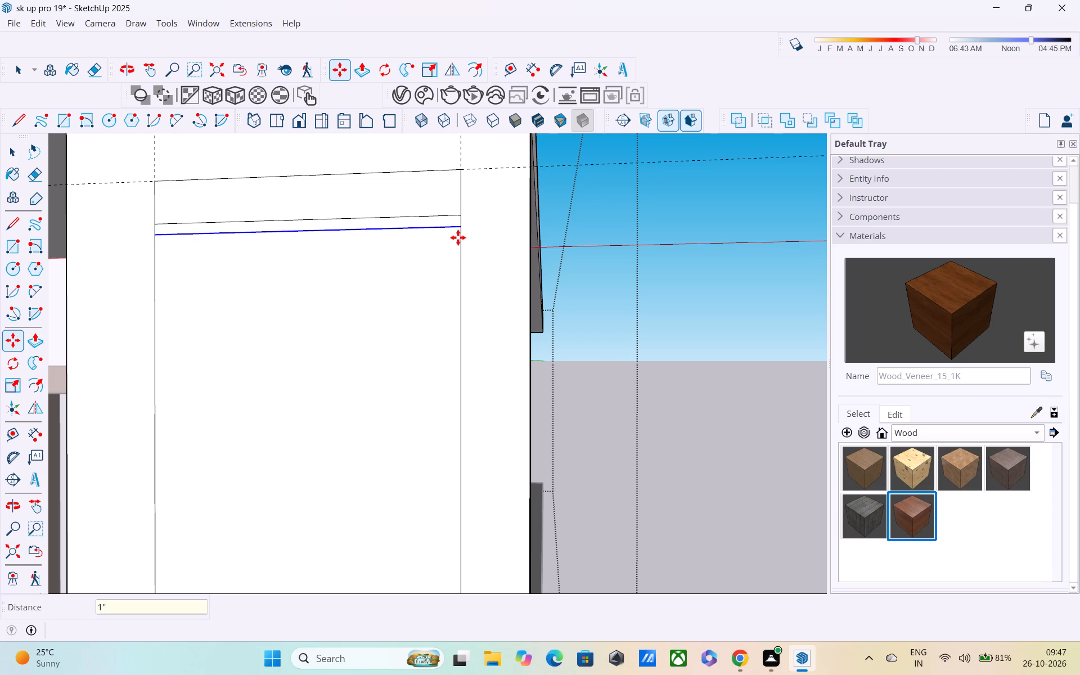
scroll(439, 244, down, 2)
key(Escape)
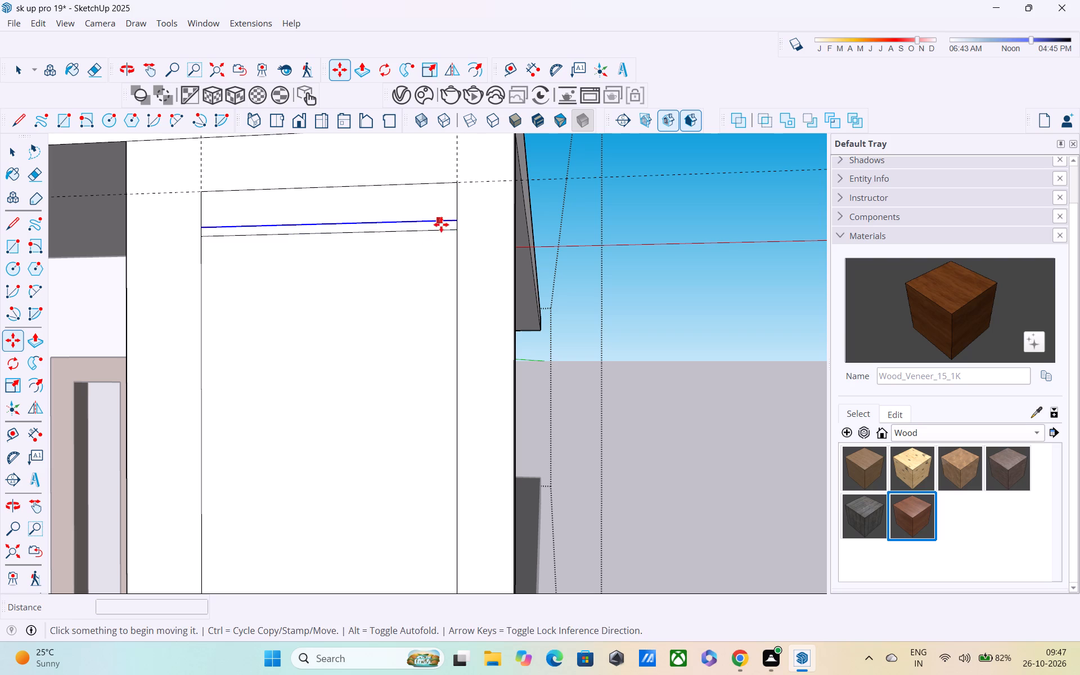
Copy both bar lines about 8' 7 13/16" straight down, to just above the base of the panel.
key(space)
click(433, 222)
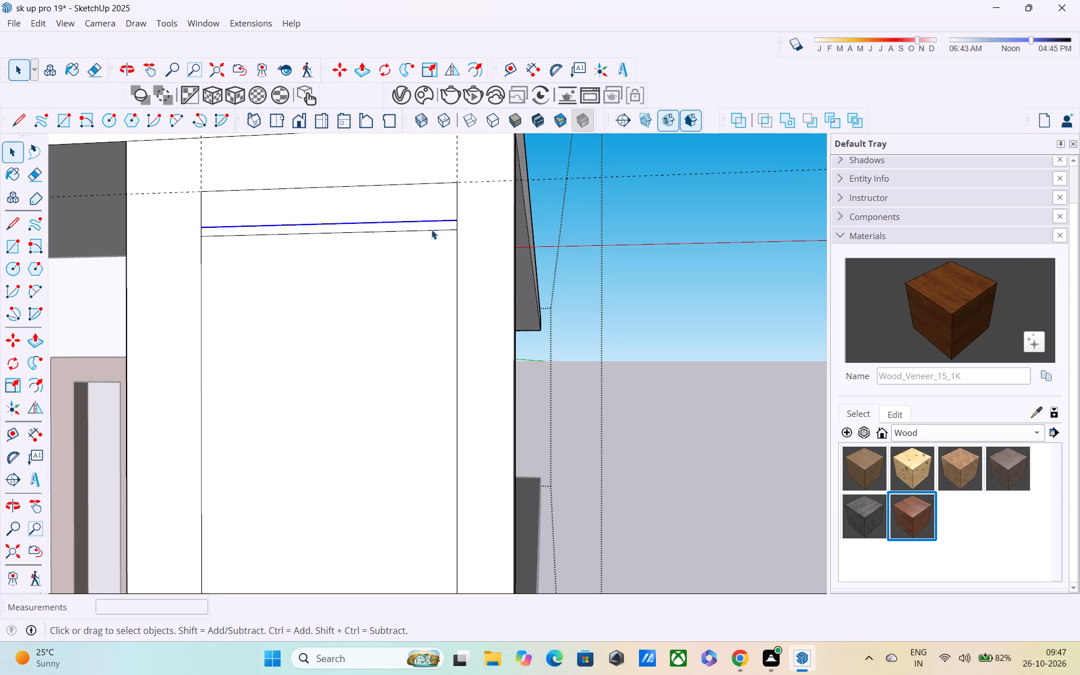
ctrl+click(431, 230)
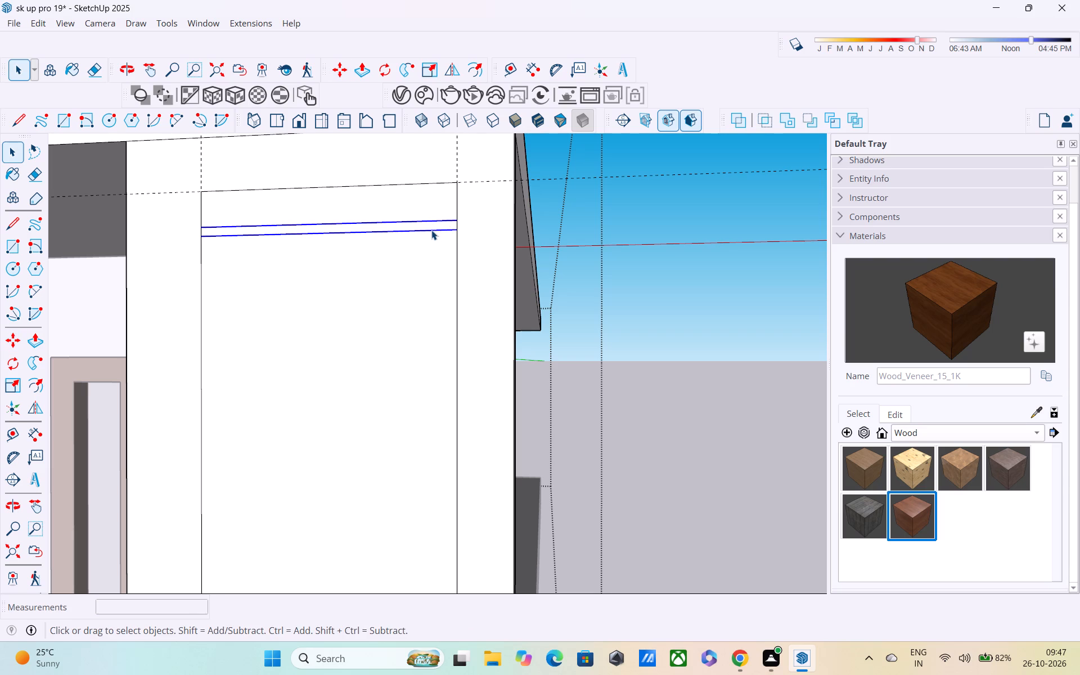
key(m)
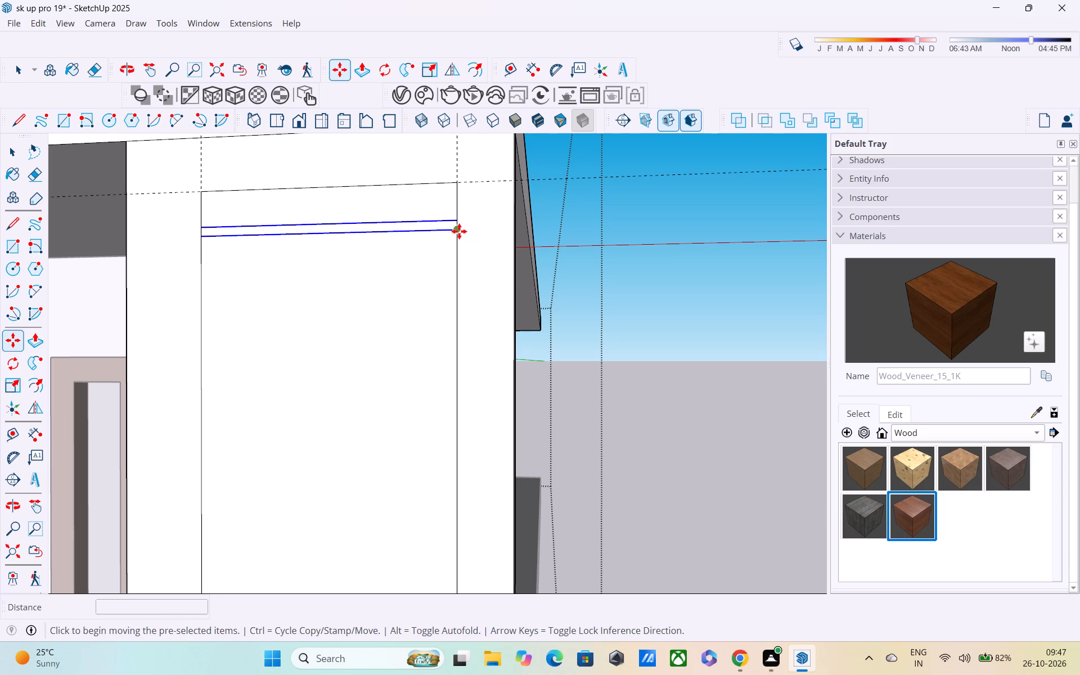
click(459, 231)
shift+middle_drag(458, 283, 460, 156)
scroll(460, 156, up, 1)
scroll(460, 156, down, 6)
middle_drag(449, 248, 491, 120)
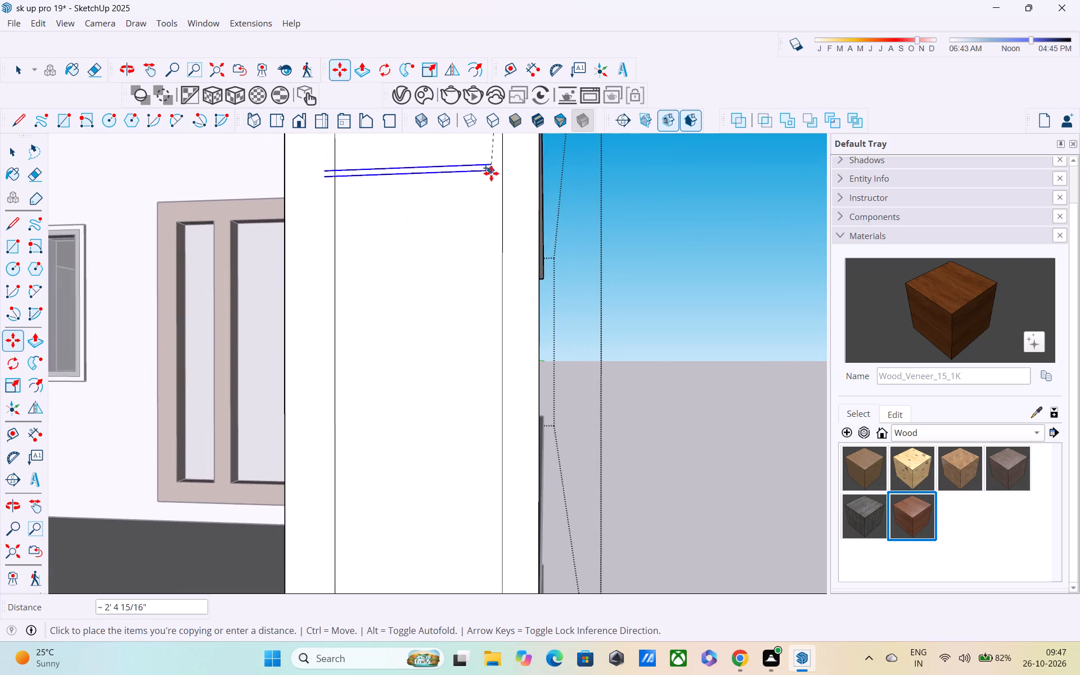
scroll(490, 187, down, 5)
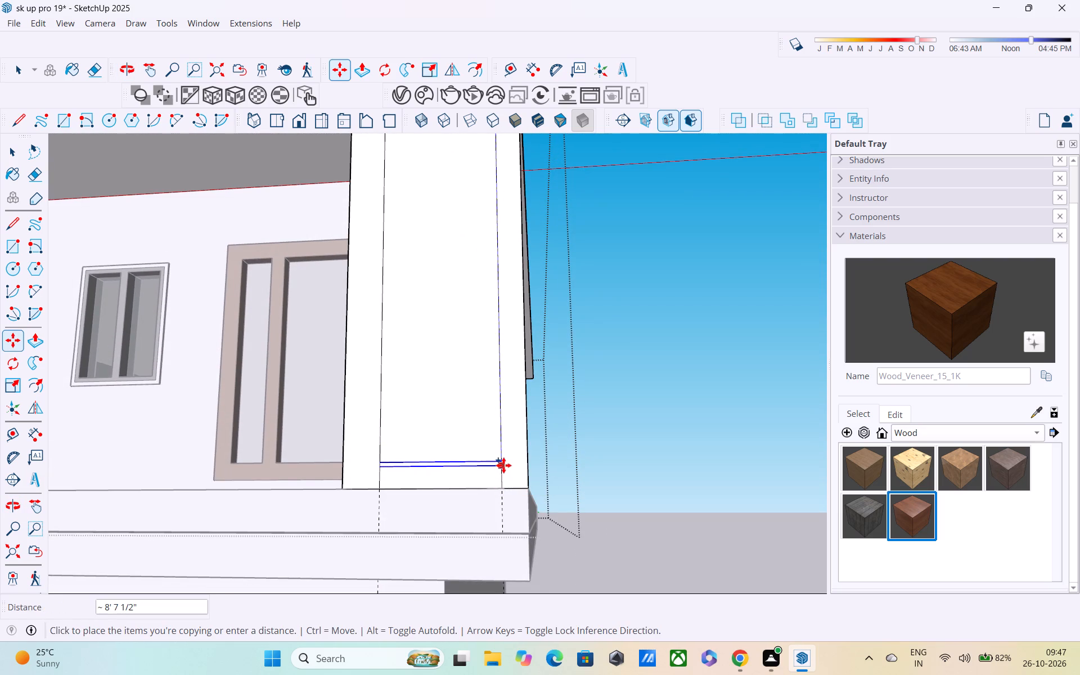
click(502, 466)
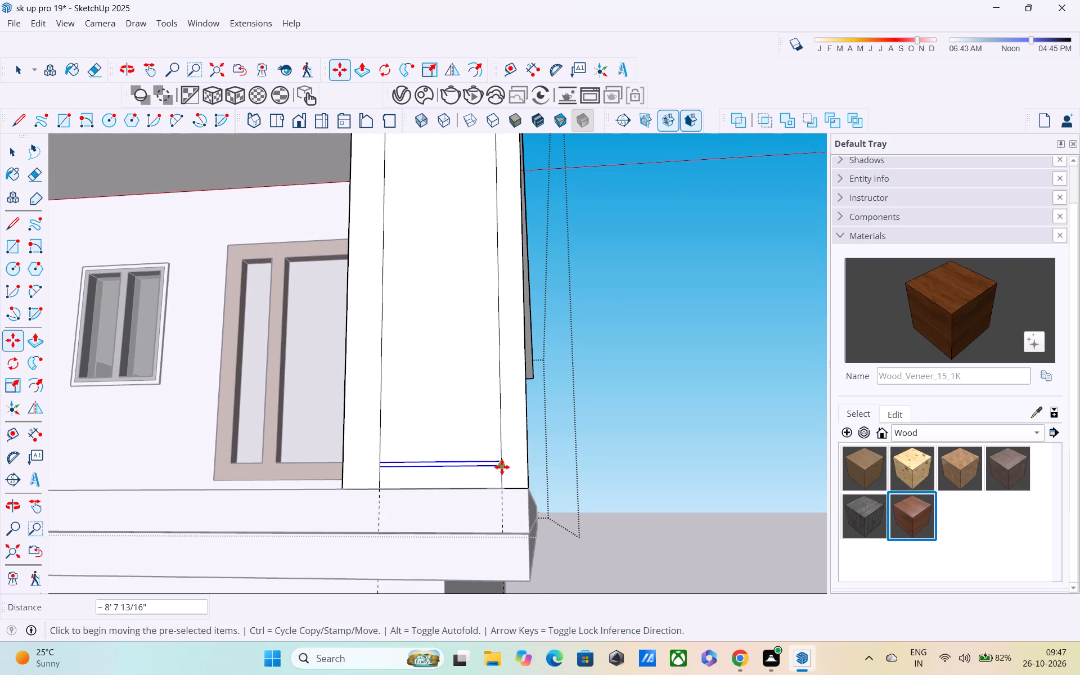
Divide the copy distance by 20 to fill the panel with evenly spaced pairs of bar lines.
text(/20)
key(Return)
scroll(471, 455, up, 1)
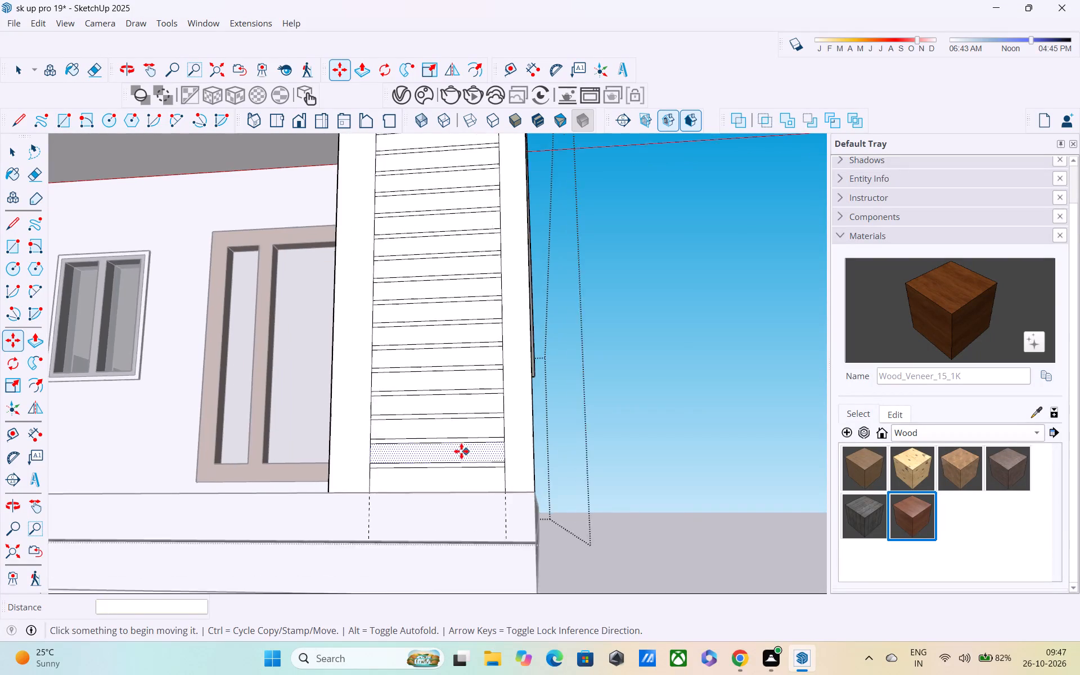
scroll(457, 449, down, 3)
scroll(456, 451, up, 1)
middle_drag(456, 451, 416, 533)
scroll(451, 456, down, 5)
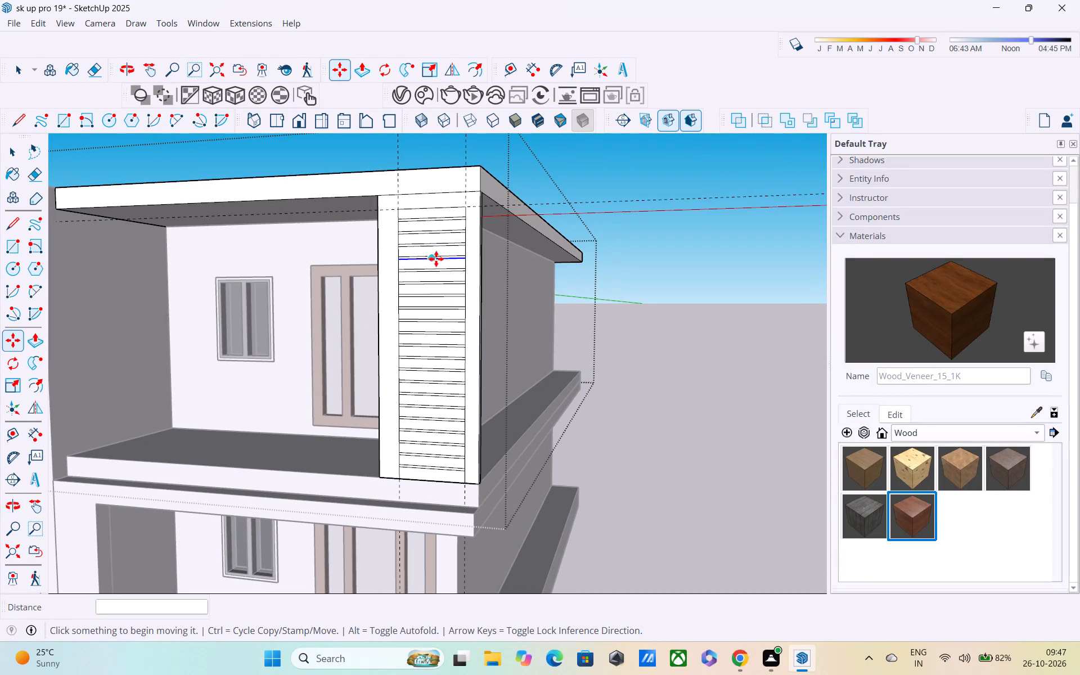
Push the inset panel's top strip, above the first bar, back through the upper-floor column with Push/Pull to open it.
key(space)
text(P)
scroll(445, 238, up, 8)
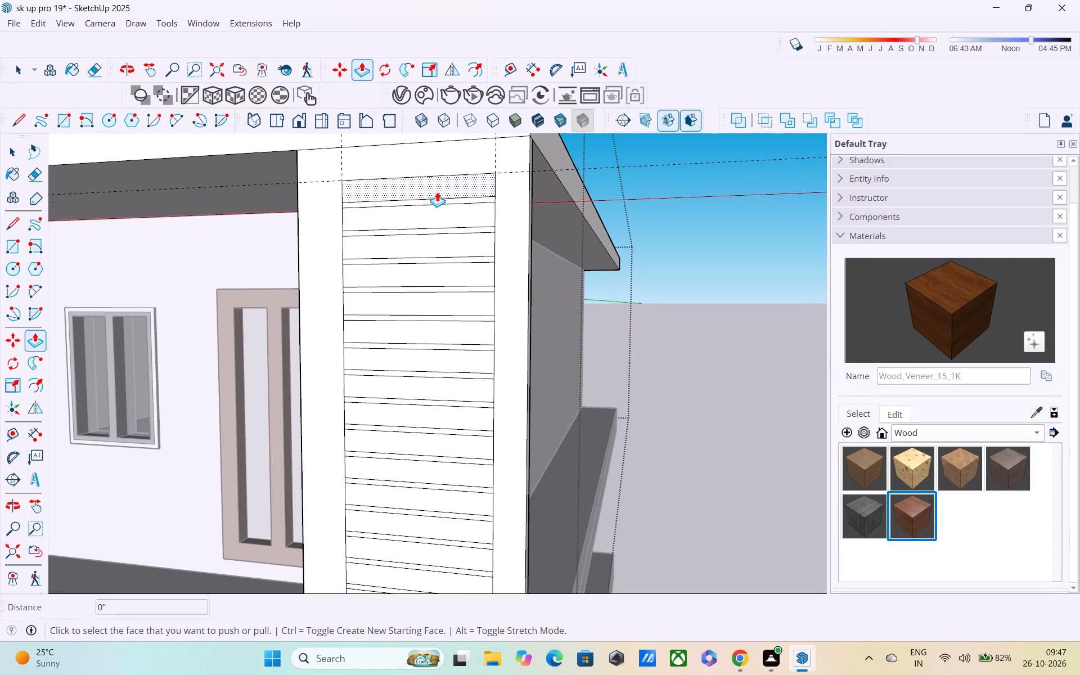
click(437, 182)
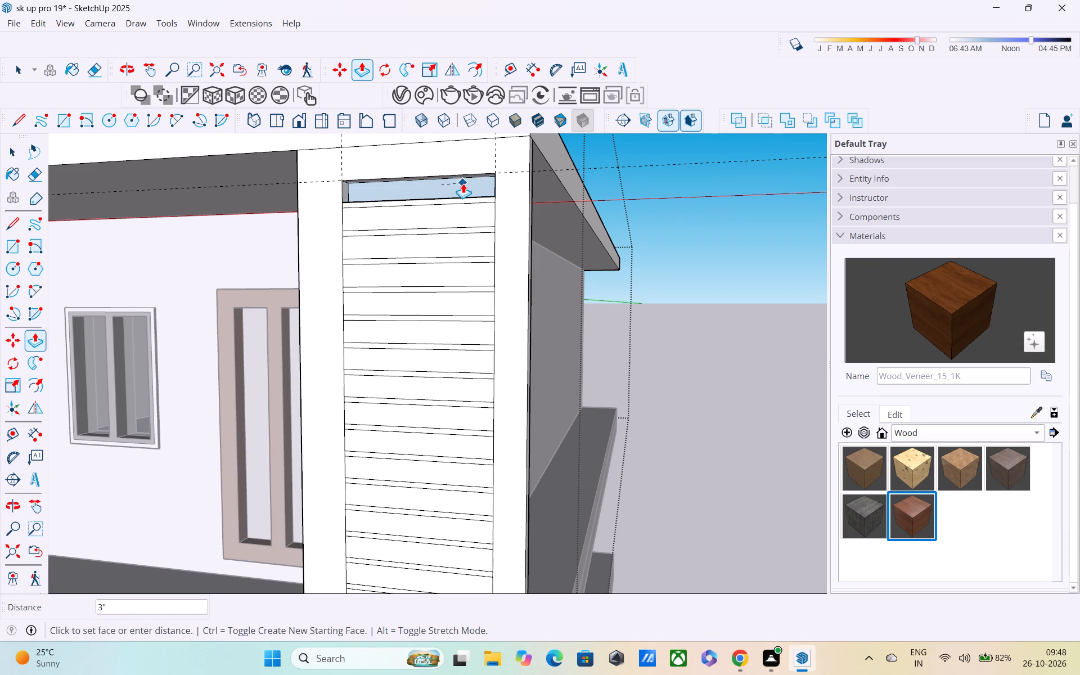
click(467, 186)
Repeat the same push on the next twelve gap strips down the panel, keeping the thin 1" bars in place.
double_click(468, 210)
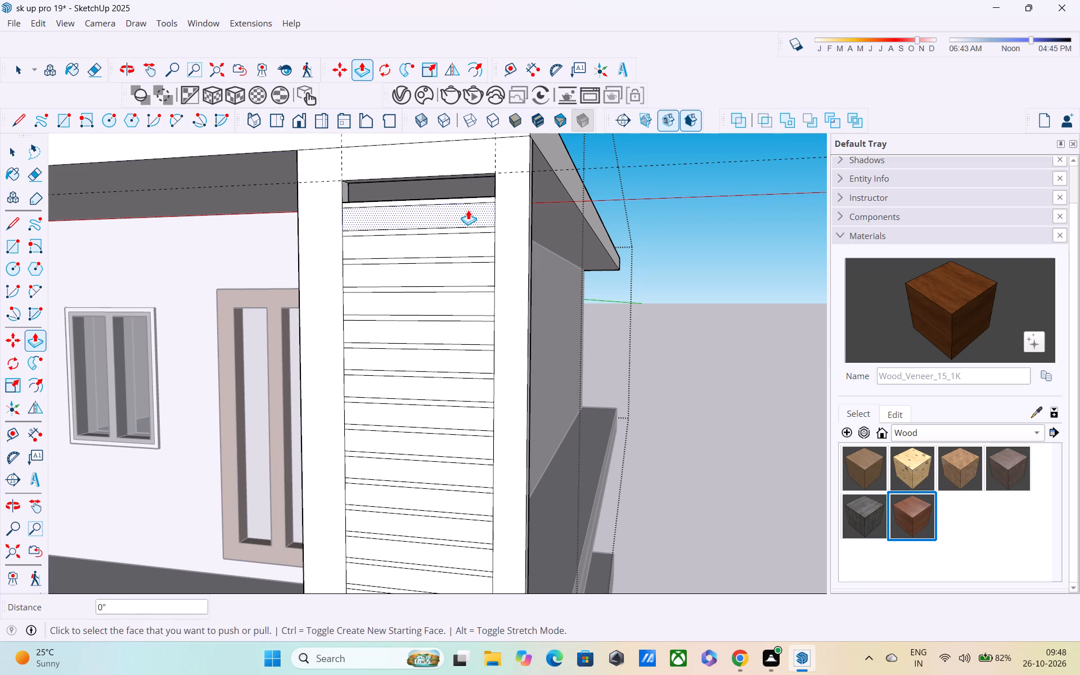
double_click(460, 239)
double_click(460, 269)
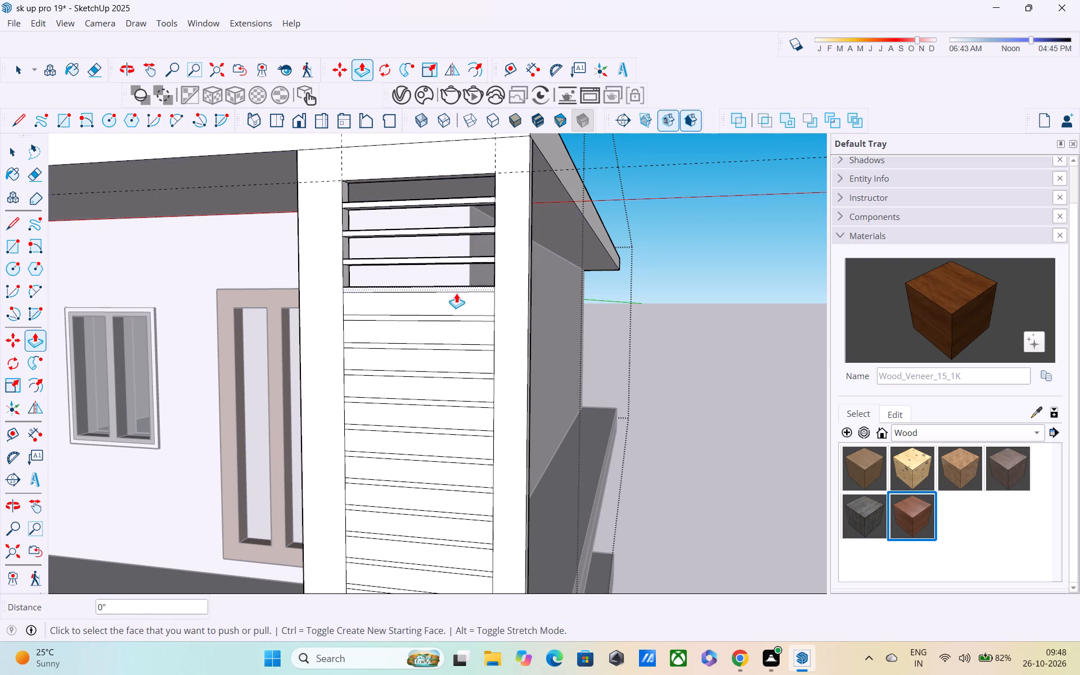
double_click(456, 295)
double_click(450, 331)
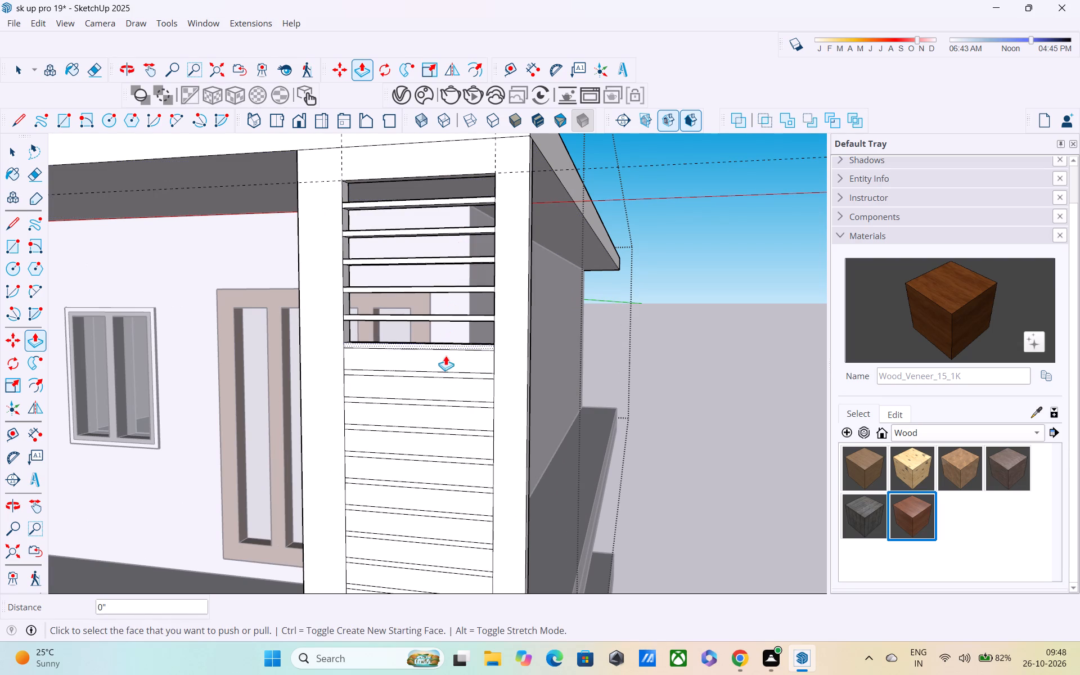
double_click(445, 355)
double_click(442, 384)
double_click(433, 412)
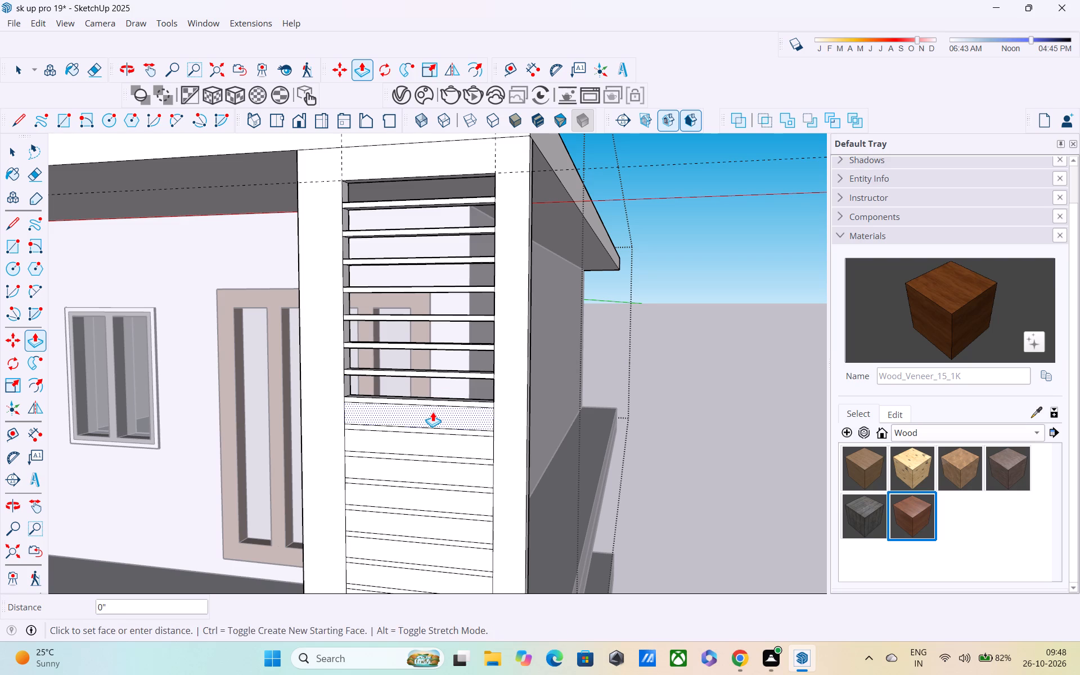
double_click(429, 438)
double_click(425, 463)
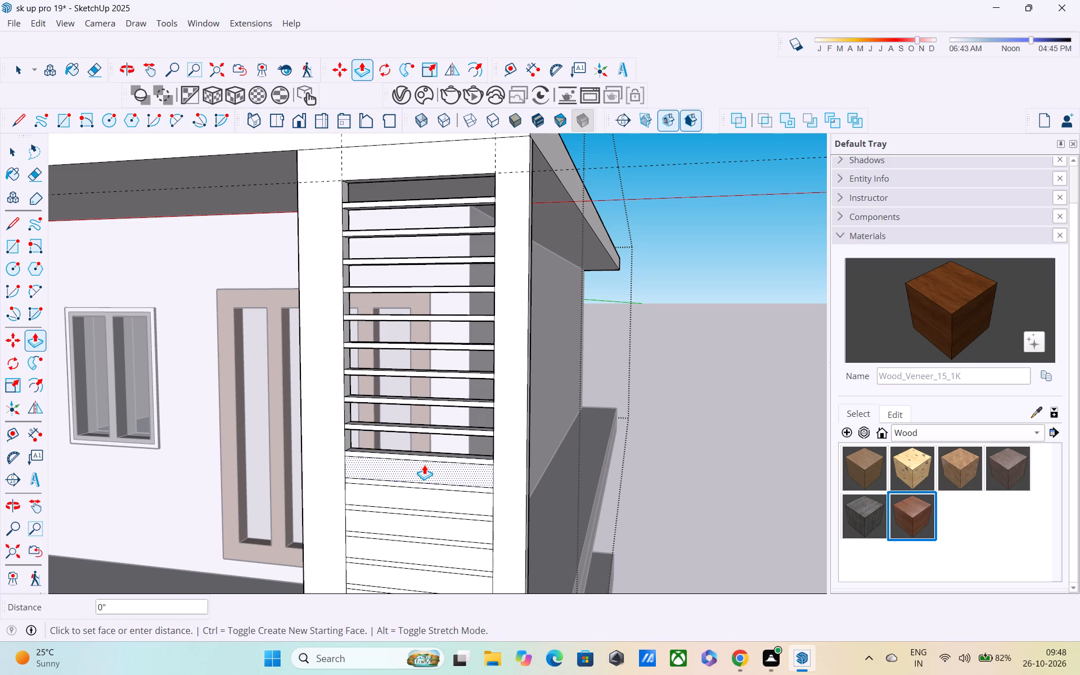
double_click(420, 487)
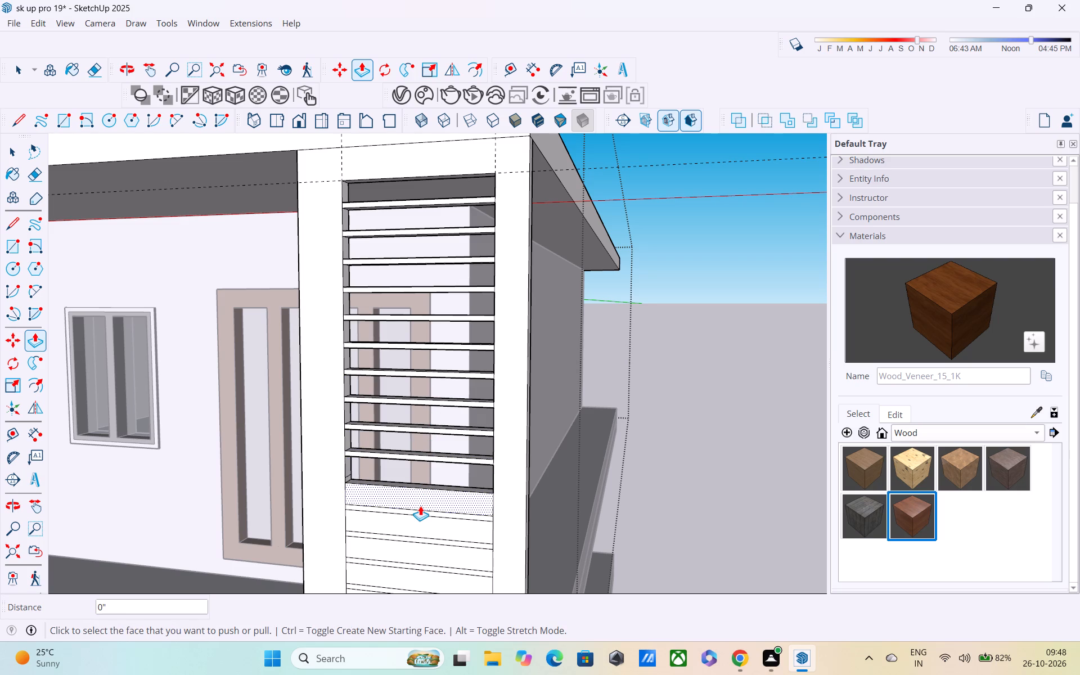
key(ctrl+z)
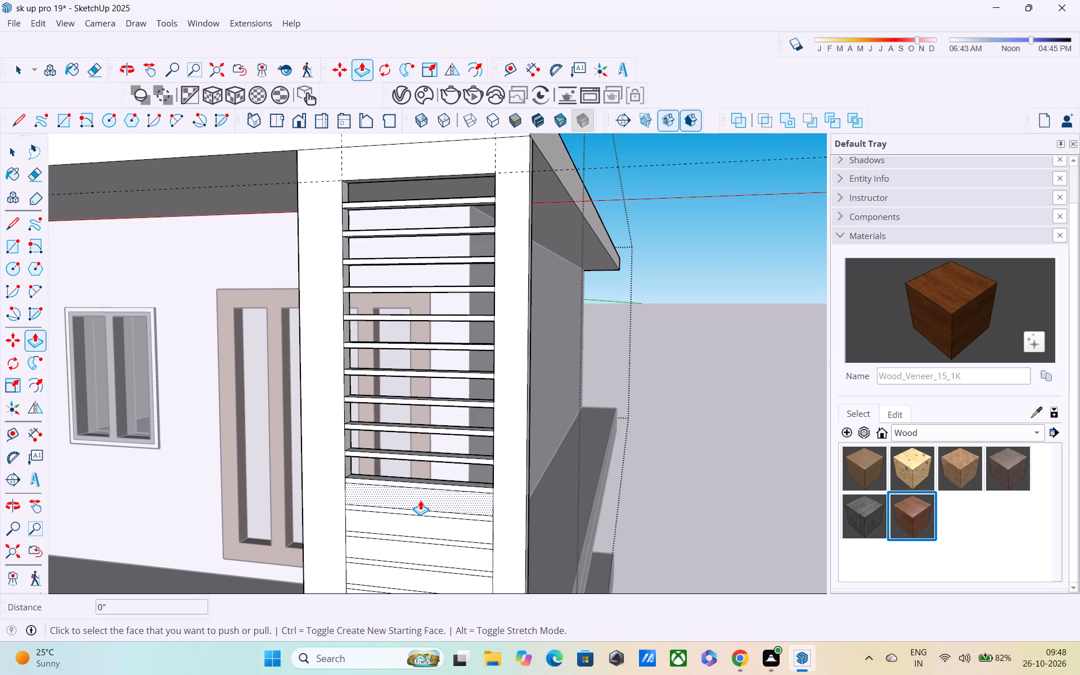
double_click(420, 500)
double_click(419, 518)
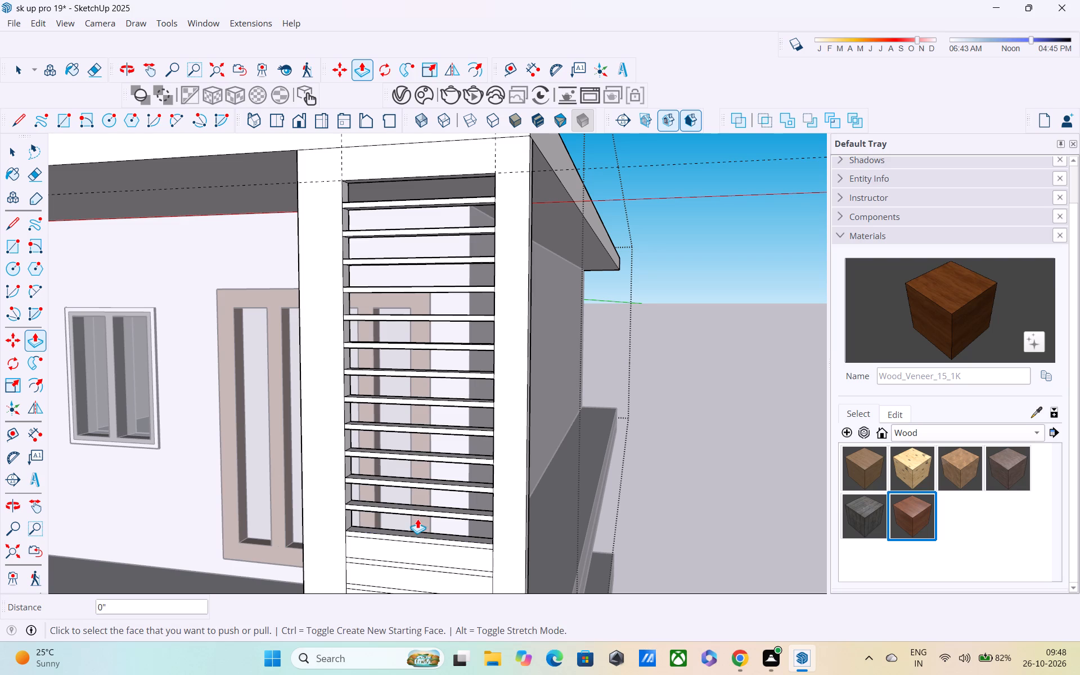
Repeat the same push on the remaining nine gap strips down to the column's base, completing the open slatted screen.
shift+middle_drag(416, 517, 409, 312)
double_click(408, 345)
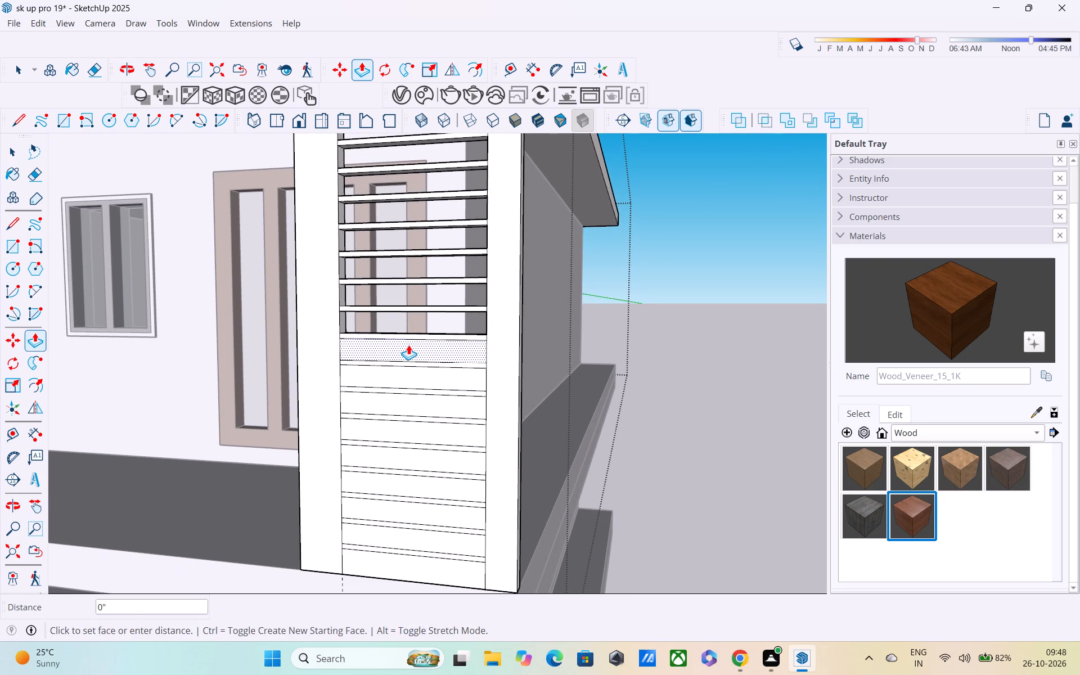
double_click(406, 373)
click(404, 393)
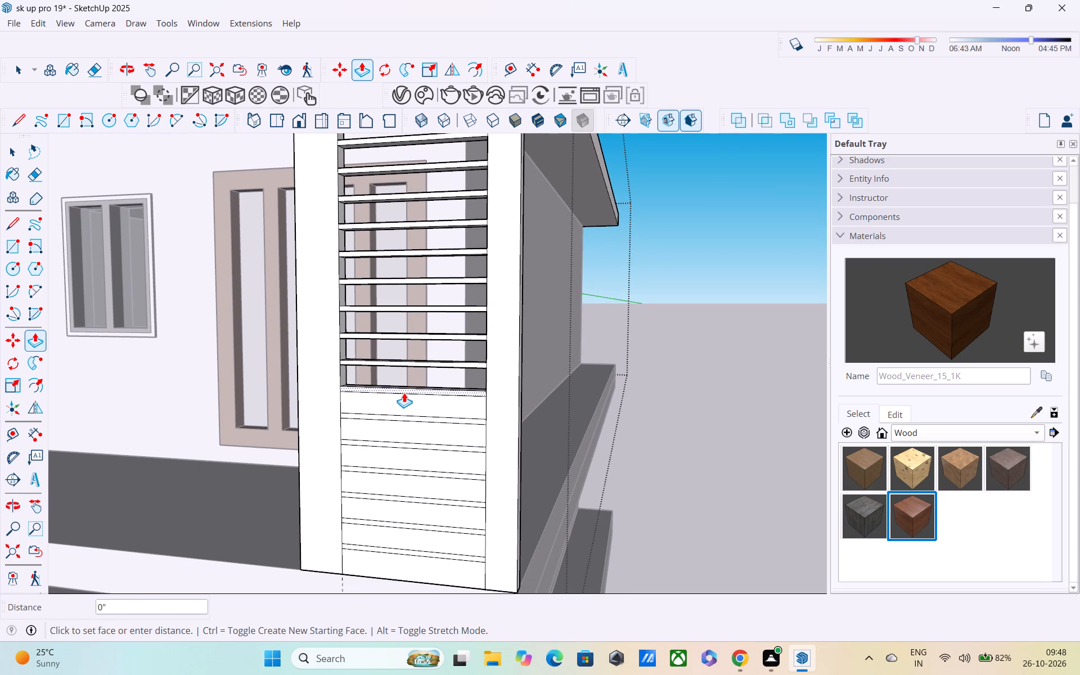
key(Escape)
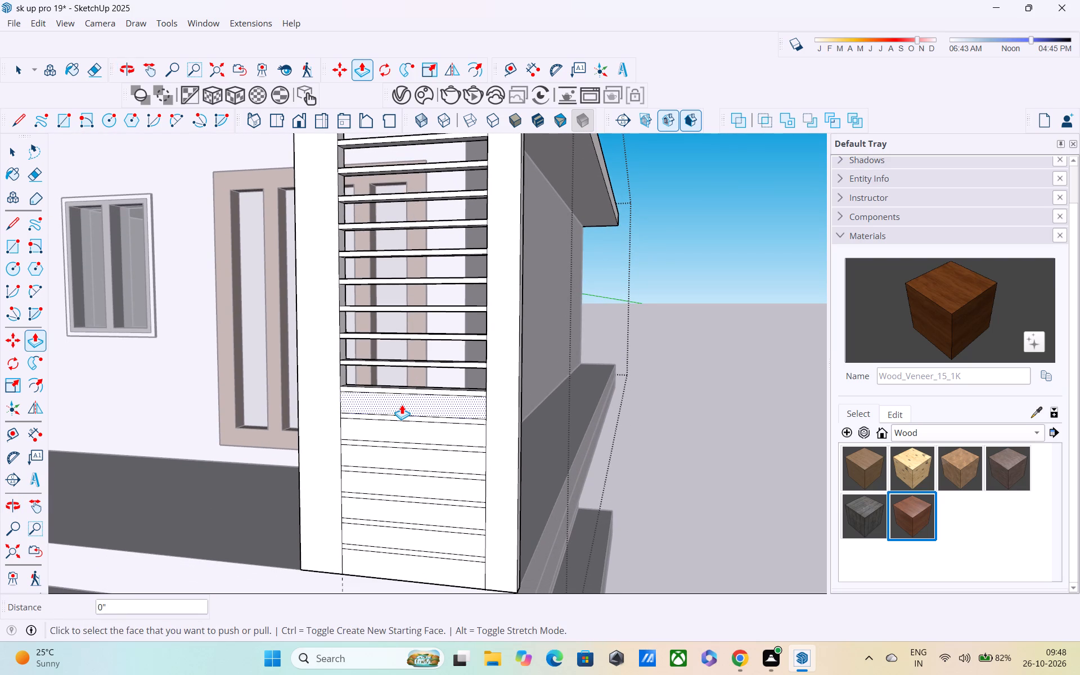
double_click(402, 404)
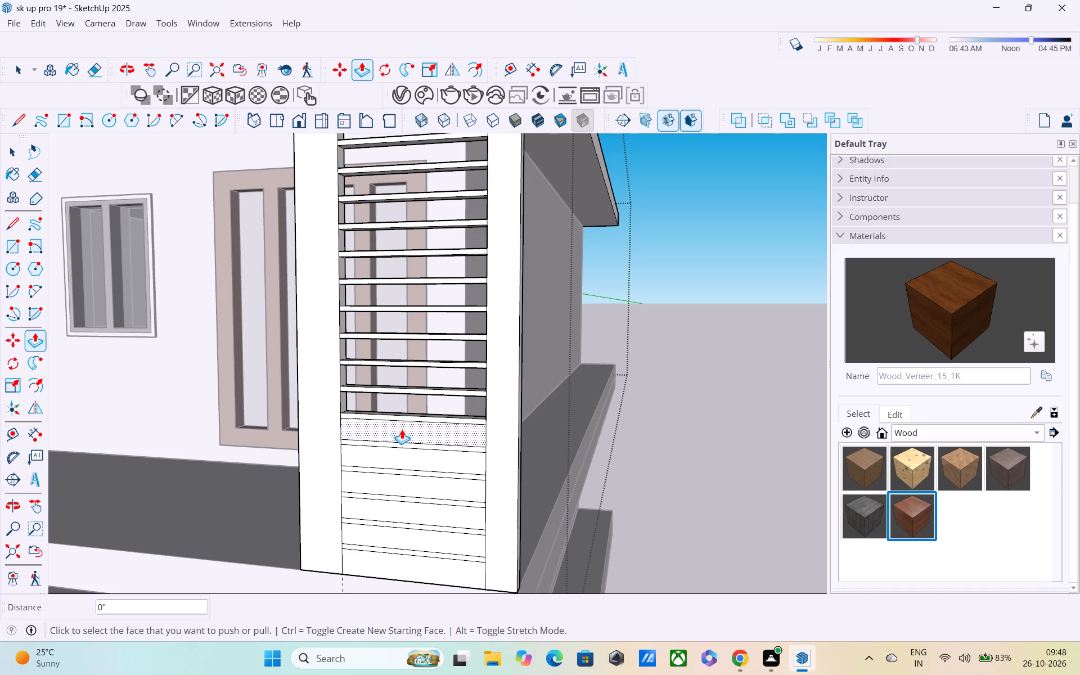
double_click(402, 429)
double_click(402, 456)
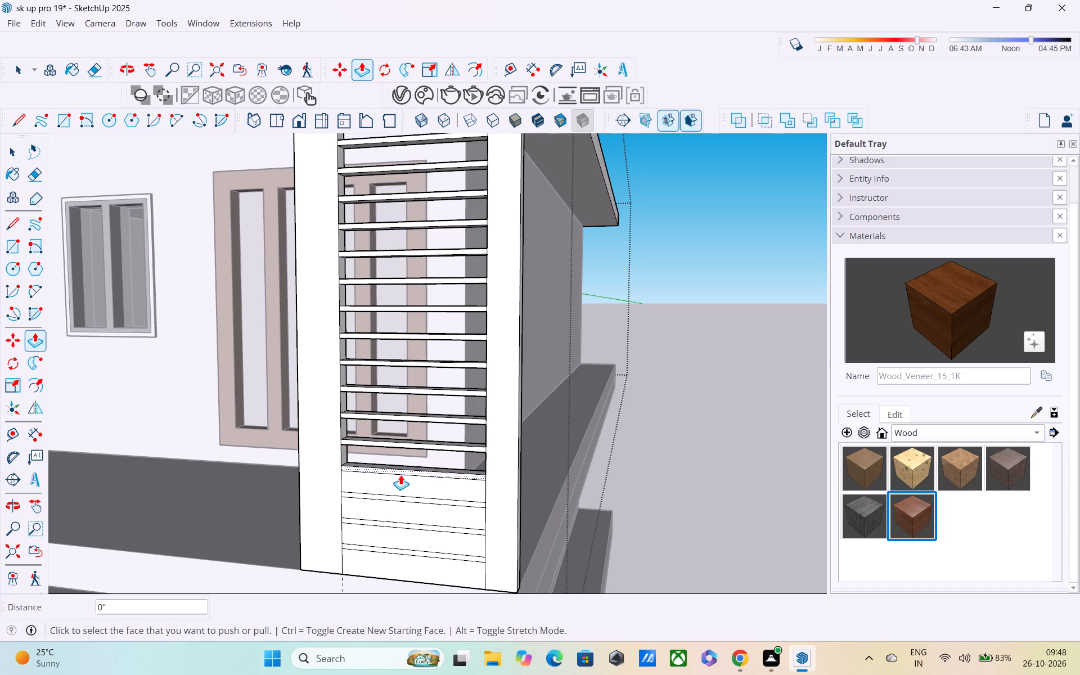
double_click(400, 477)
click(400, 501)
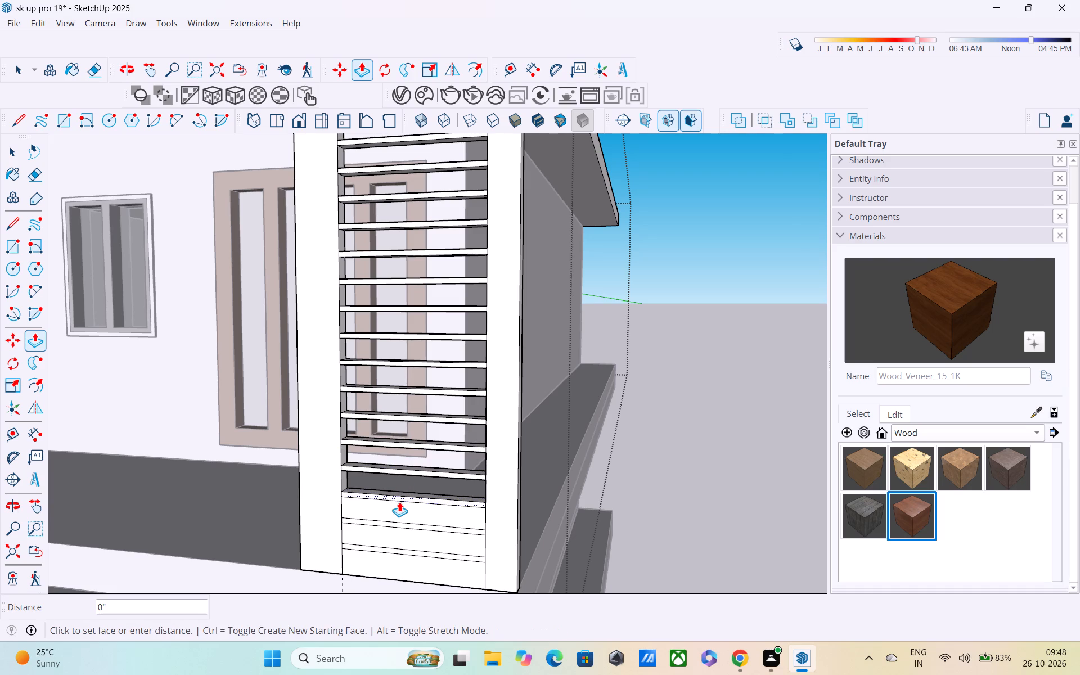
key(Escape)
double_click(400, 510)
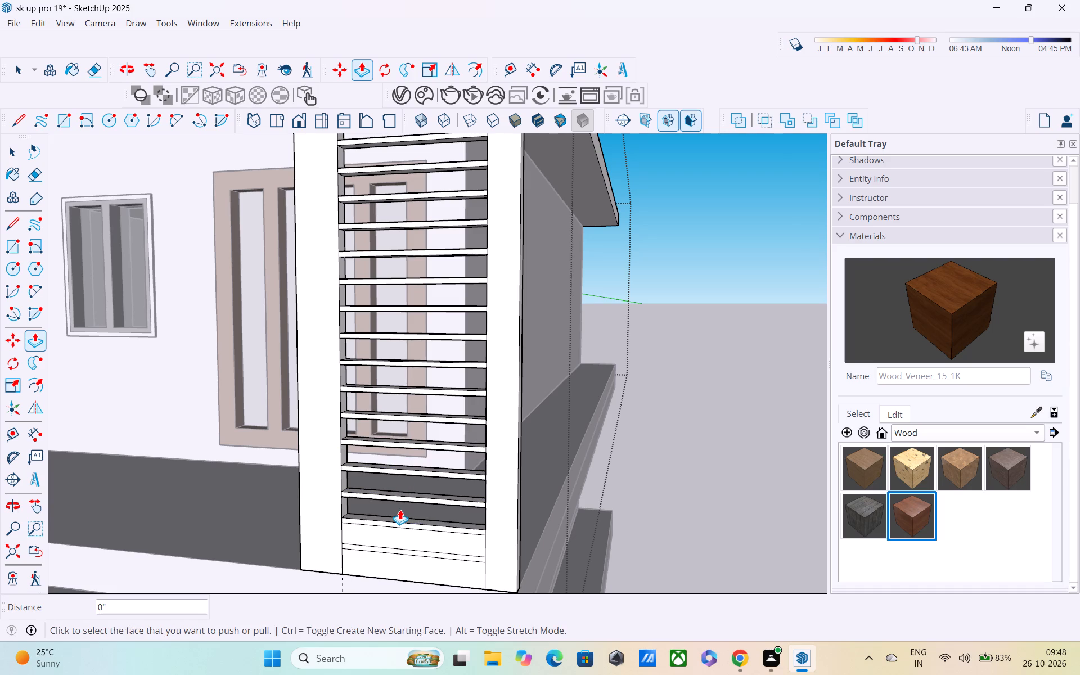
double_click(400, 532)
double_click(400, 557)
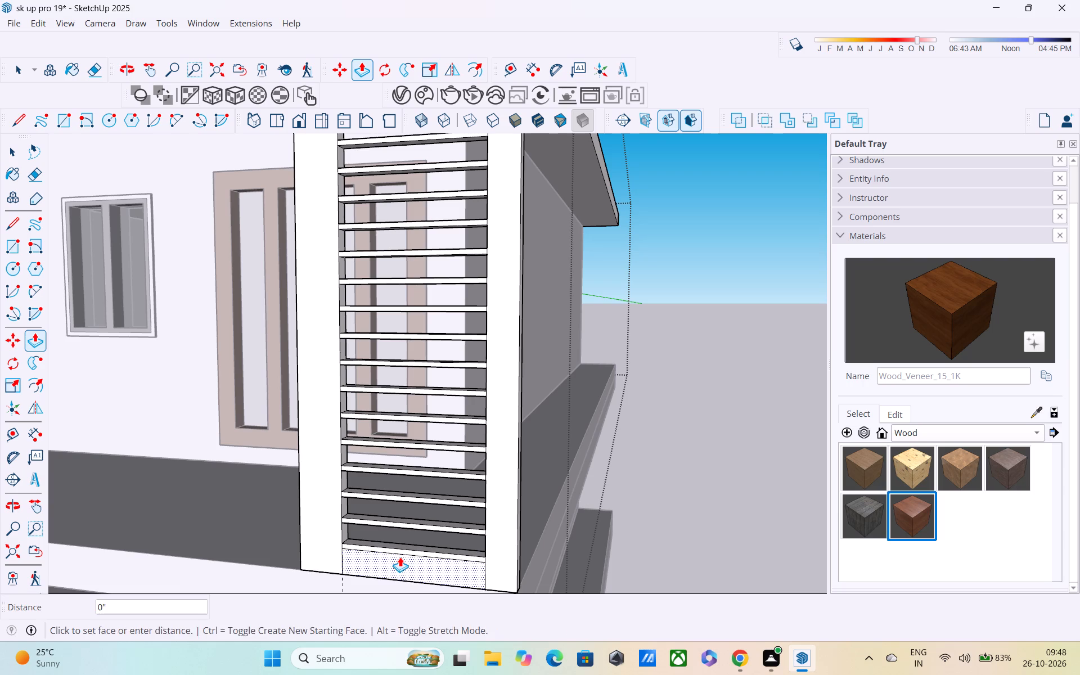
middle_drag(413, 539, 453, 483)
scroll(456, 476, down, 7)
key(space)
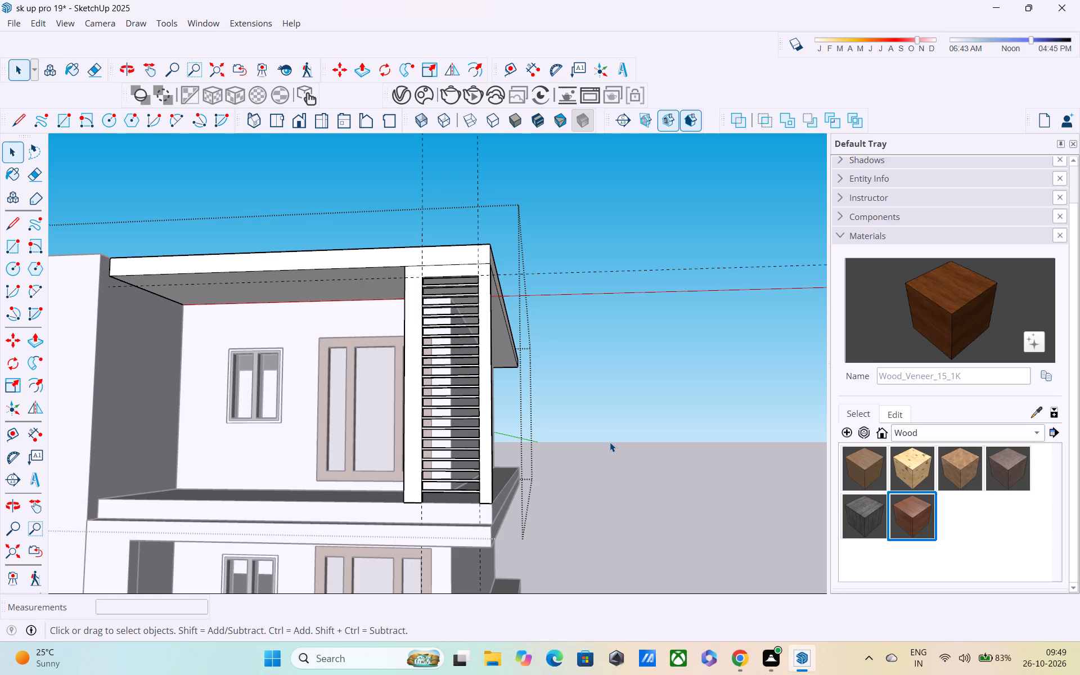
Place a vertical guide 1' inward from the vertical guide at the slatted screen's outer edge.
scroll(612, 431, down, 1)
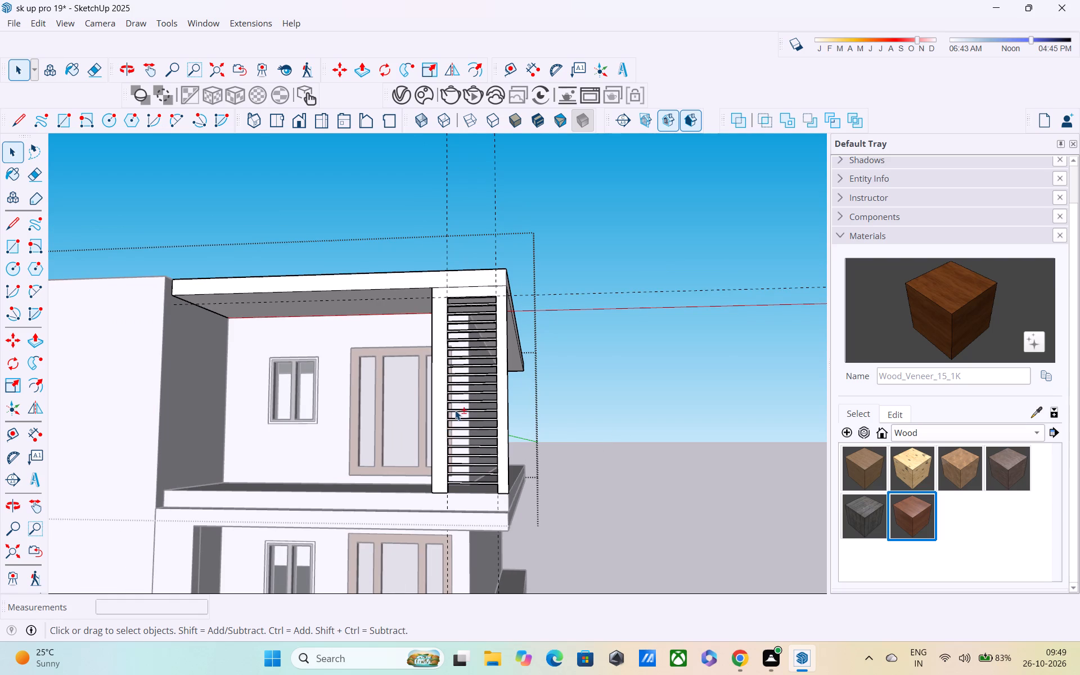
shift+middle_drag(455, 410, 447, 456)
middle_drag(454, 380, 456, 454)
scroll(453, 400, up, 5)
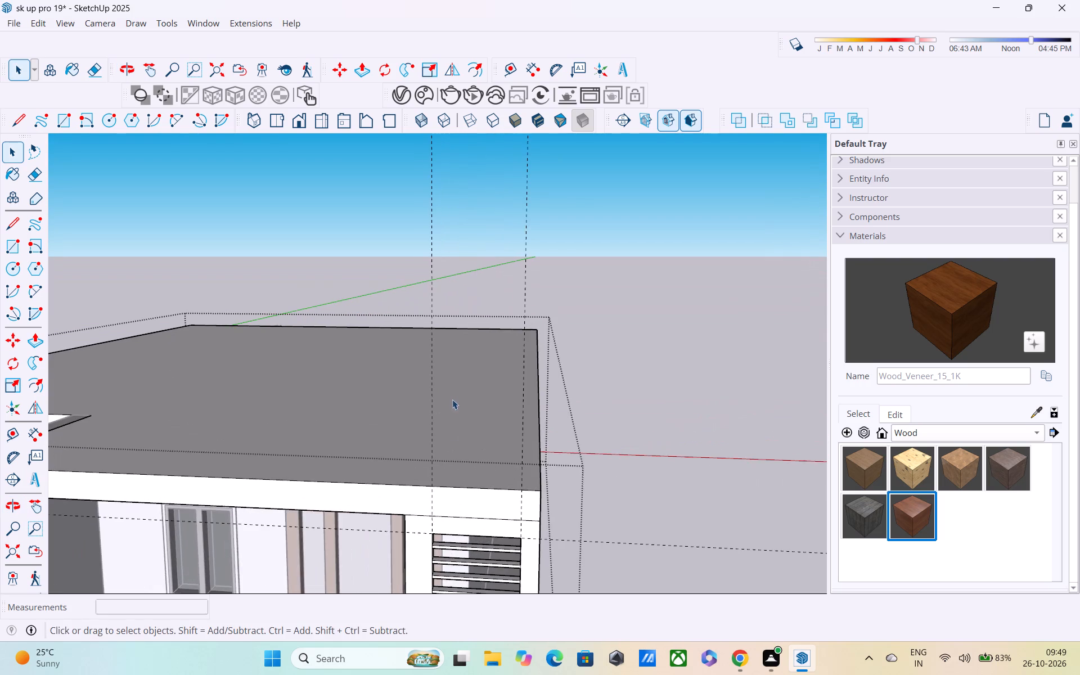
middle_drag(461, 430, 428, 391)
key(space)
middle_drag(474, 472, 511, 478)
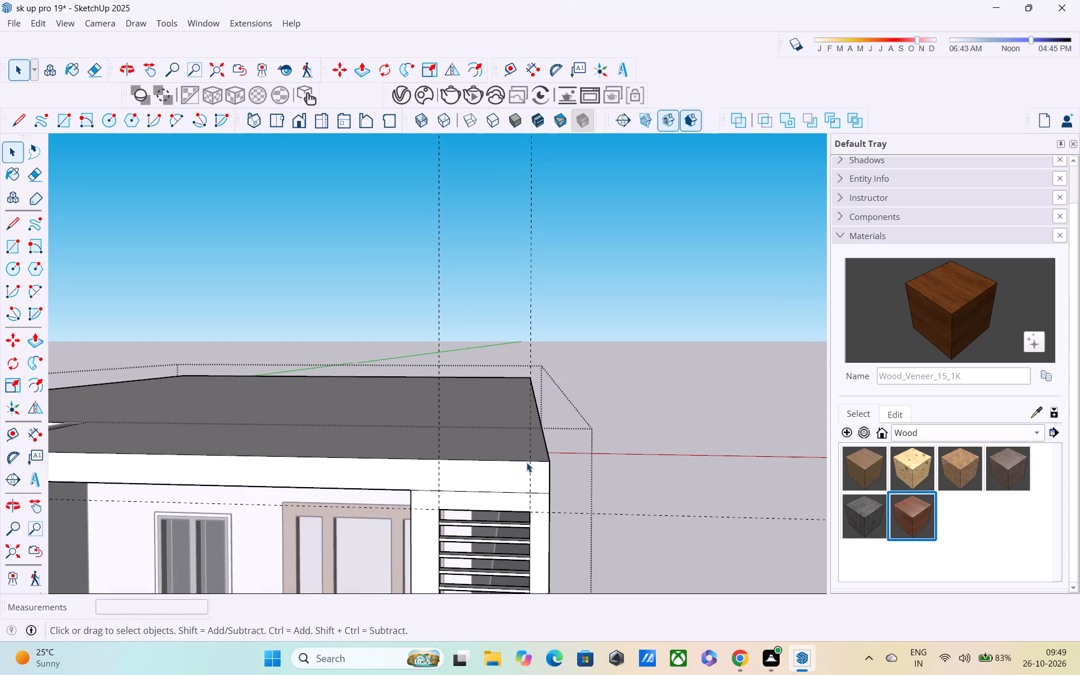
key(t)
click(530, 445)
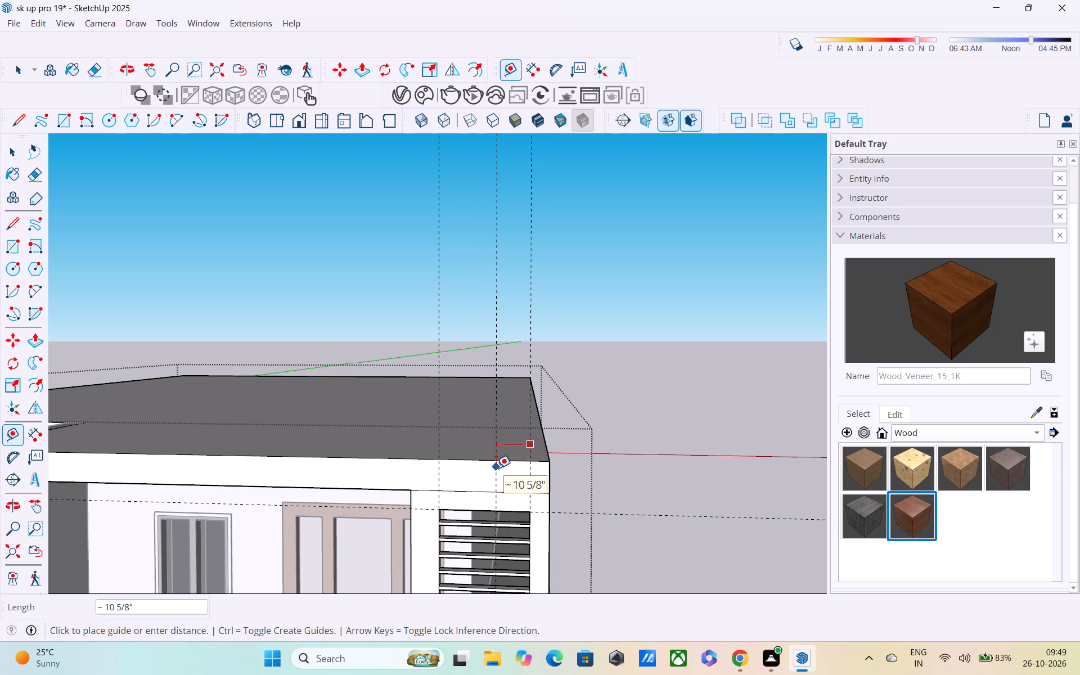
text(1/)
key(BackSpace)
key(apostrophe)
key(Return)
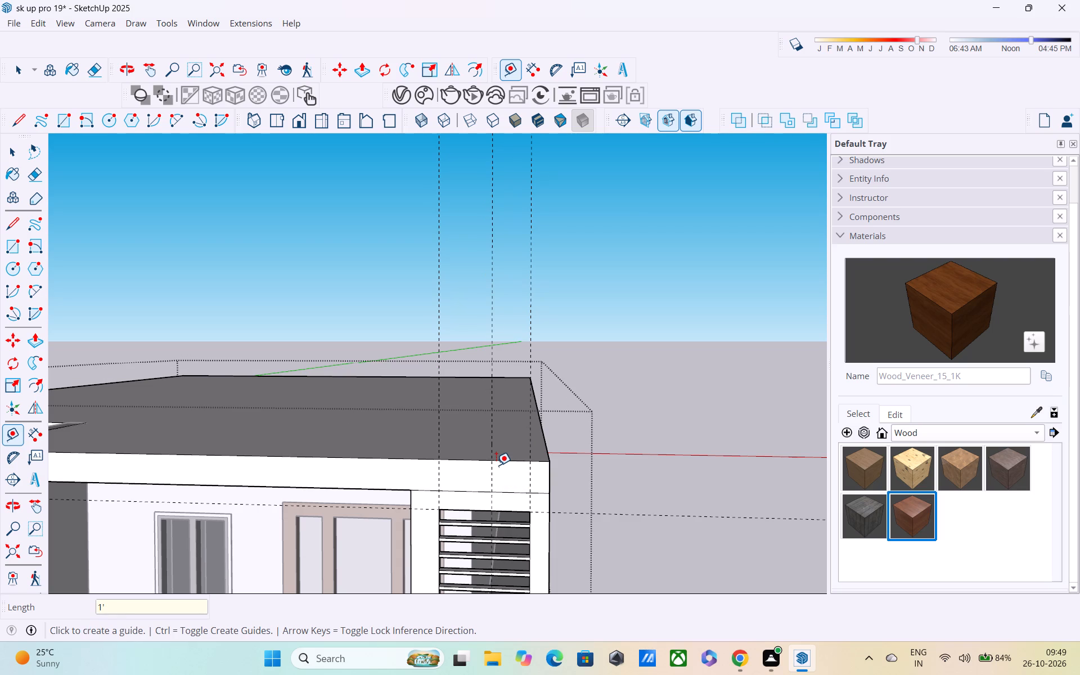
Place a guide across the roof about 1' 6" in from the side edge by the column, meeting the new vertical guide.
middle_drag(489, 427, 295, 524)
scroll(347, 525, up, 3)
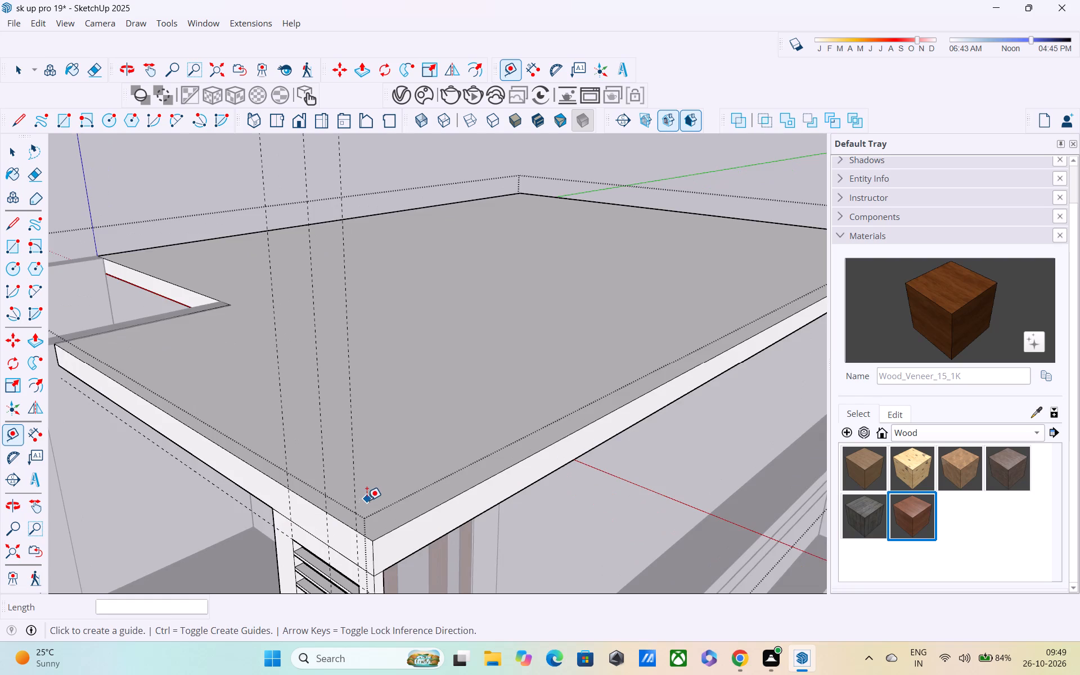
middle_drag(366, 499, 479, 448)
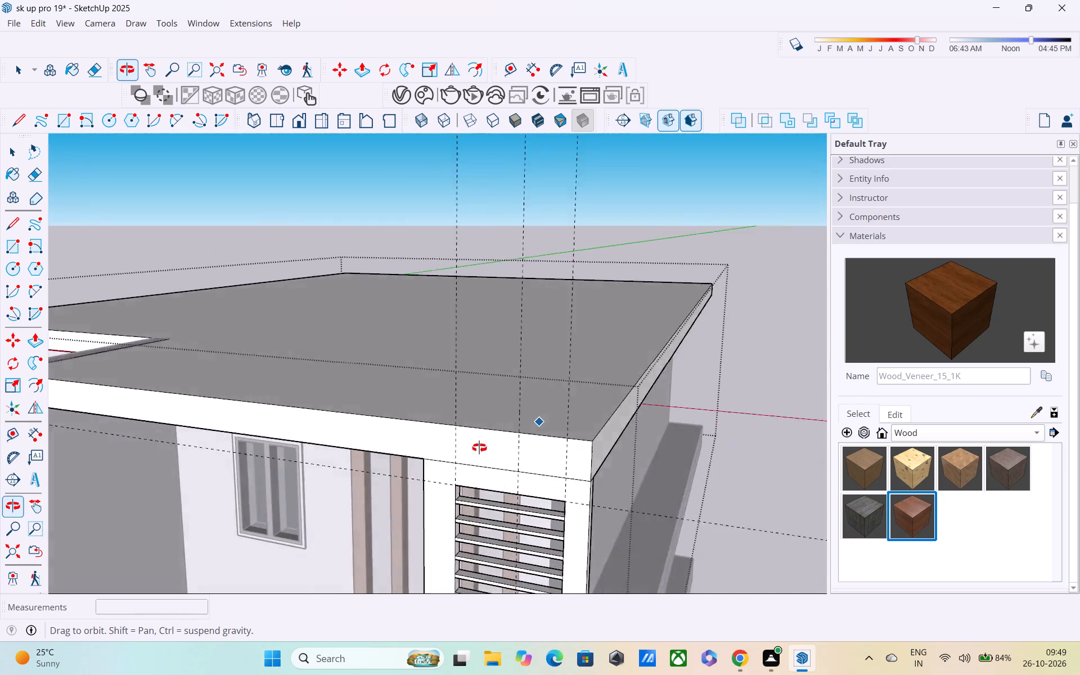
middle_drag(479, 448, 535, 430)
scroll(646, 405, up, 3)
middle_drag(597, 398, 373, 475)
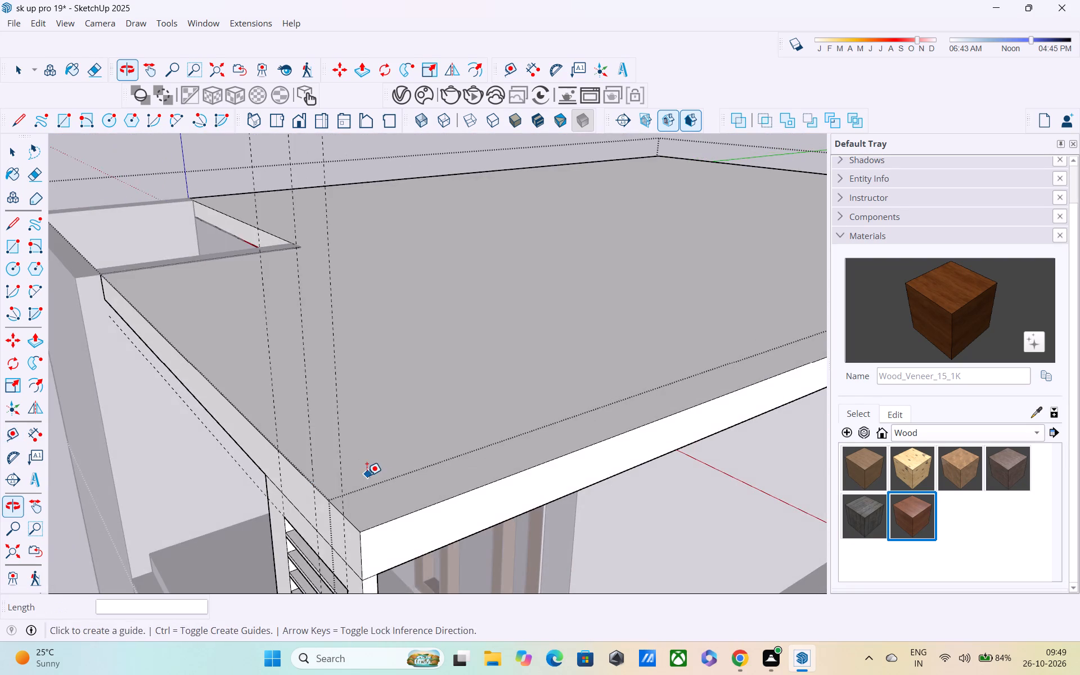
middle_drag(363, 476, 194, 510)
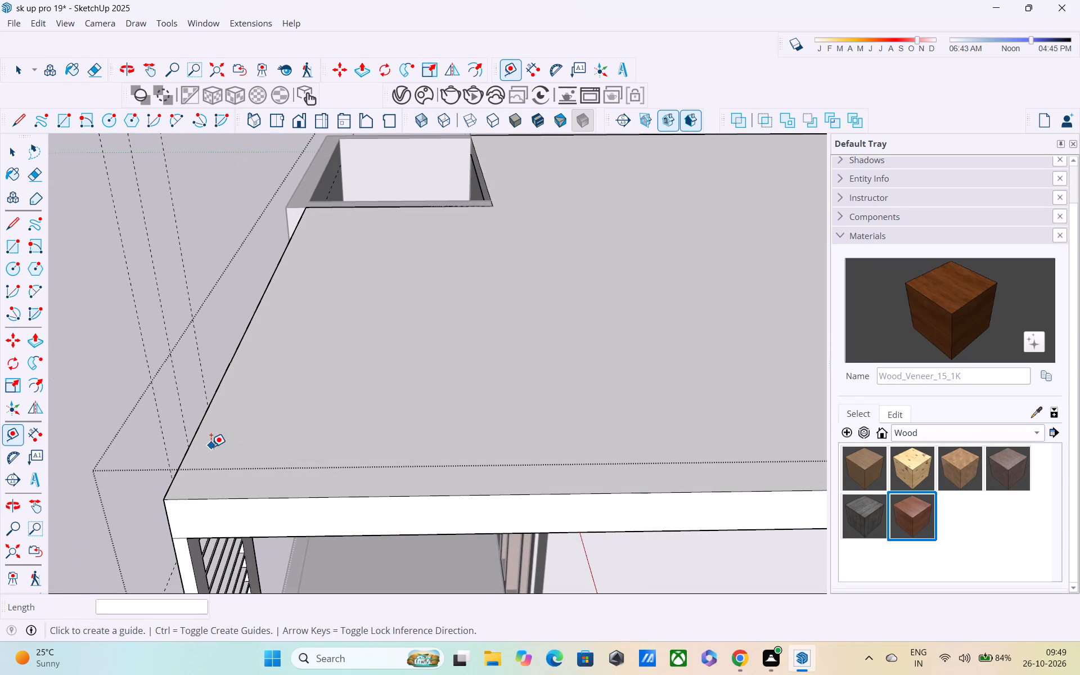
click(230, 500)
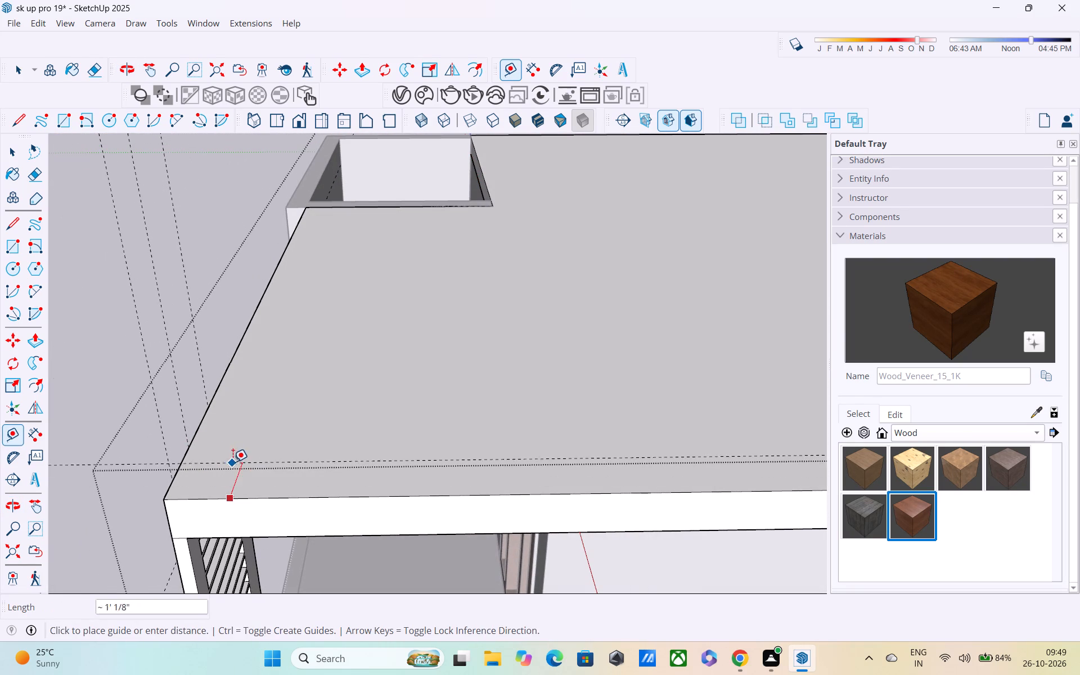
click(190, 442)
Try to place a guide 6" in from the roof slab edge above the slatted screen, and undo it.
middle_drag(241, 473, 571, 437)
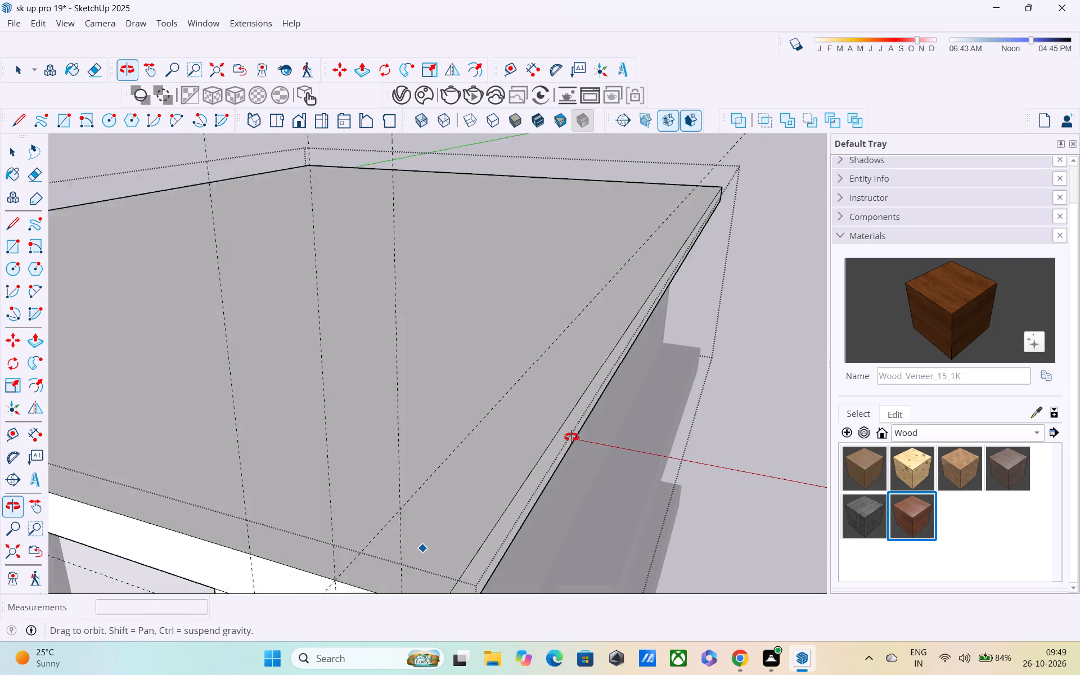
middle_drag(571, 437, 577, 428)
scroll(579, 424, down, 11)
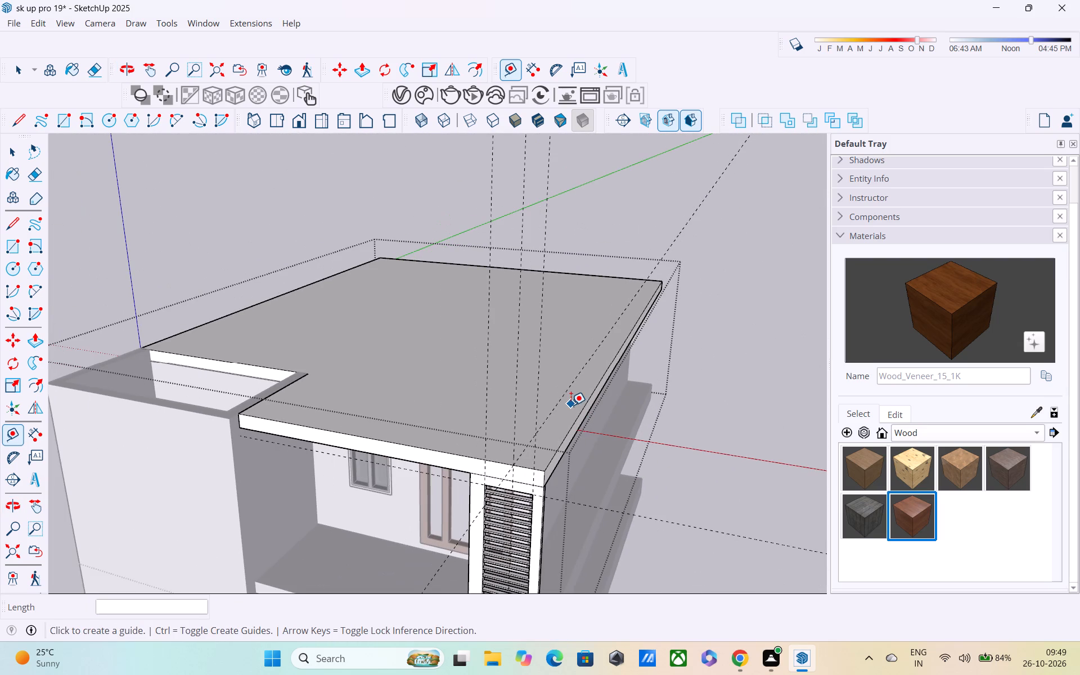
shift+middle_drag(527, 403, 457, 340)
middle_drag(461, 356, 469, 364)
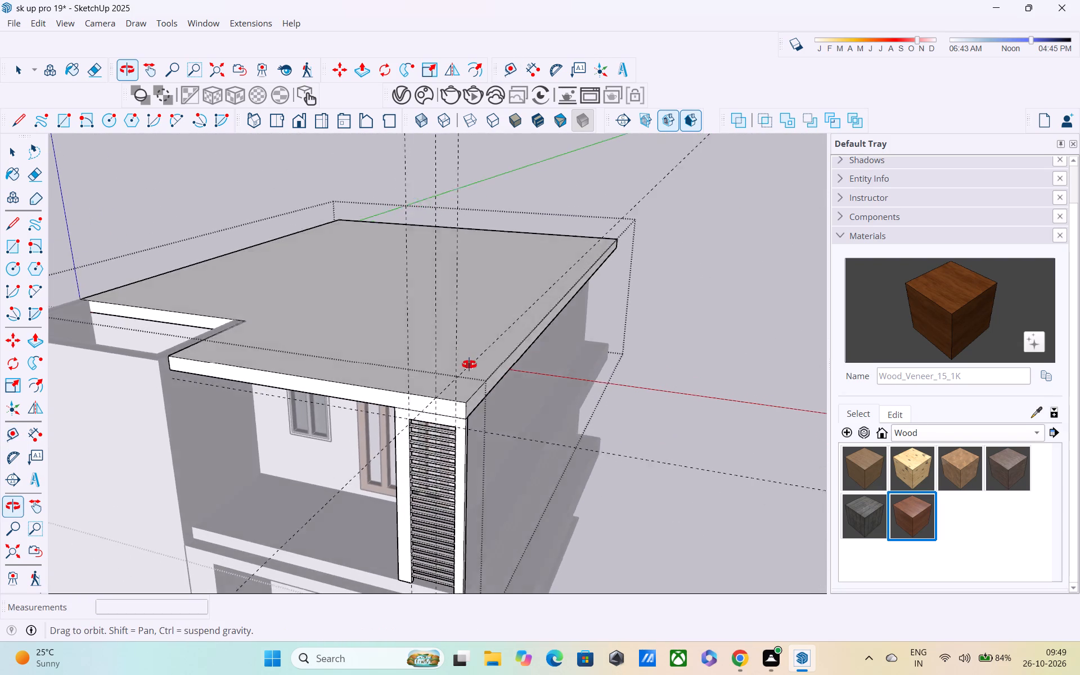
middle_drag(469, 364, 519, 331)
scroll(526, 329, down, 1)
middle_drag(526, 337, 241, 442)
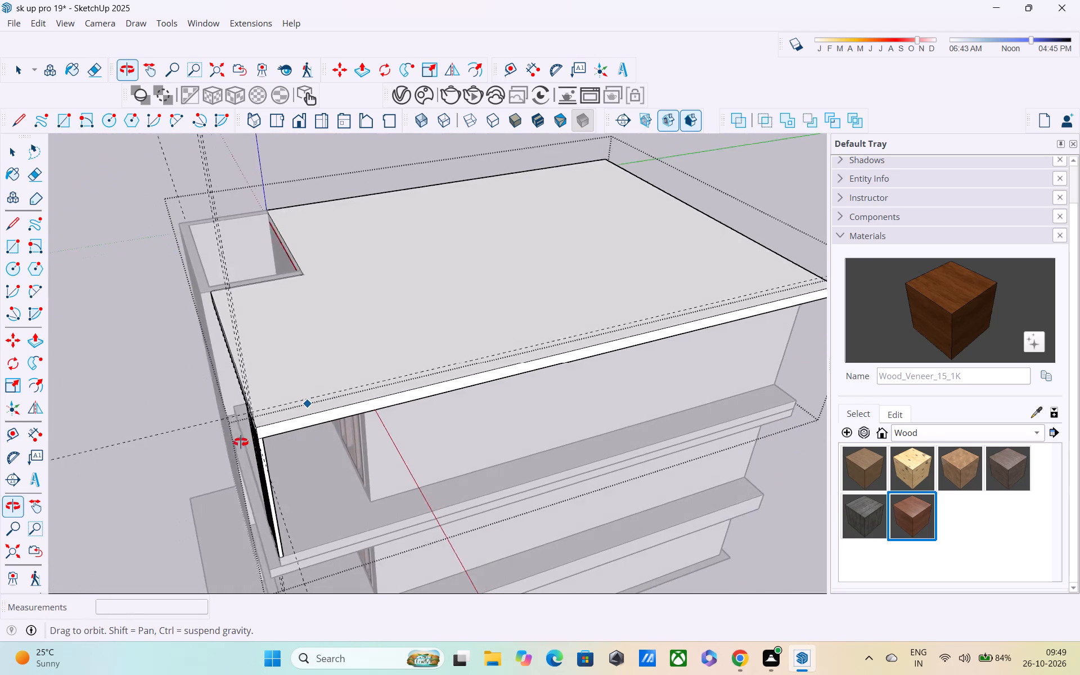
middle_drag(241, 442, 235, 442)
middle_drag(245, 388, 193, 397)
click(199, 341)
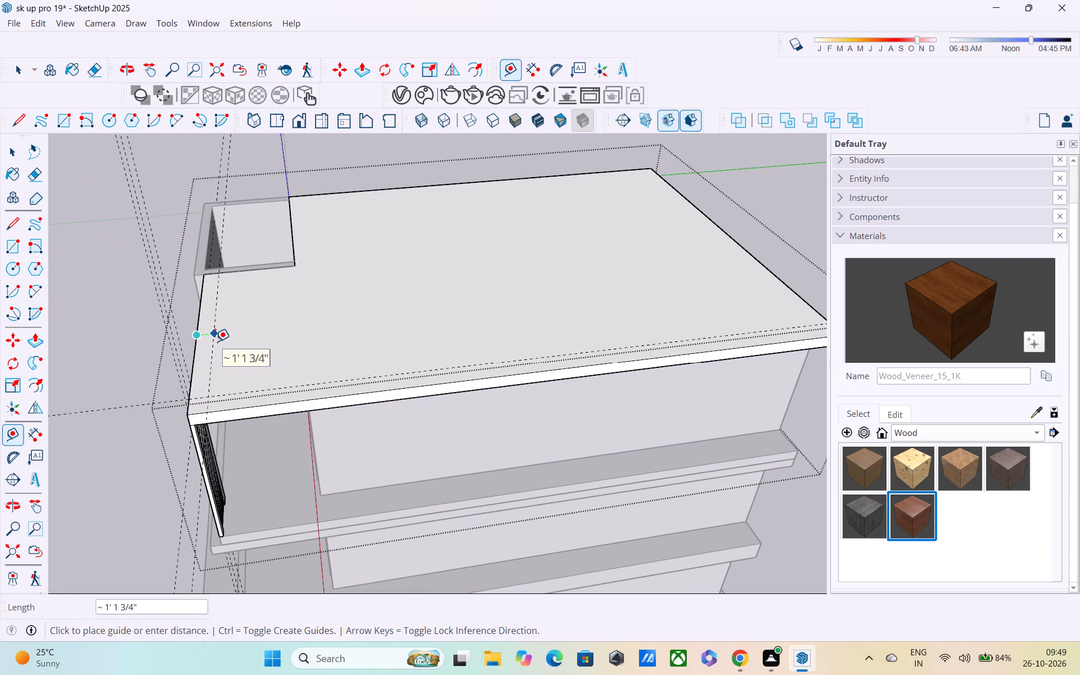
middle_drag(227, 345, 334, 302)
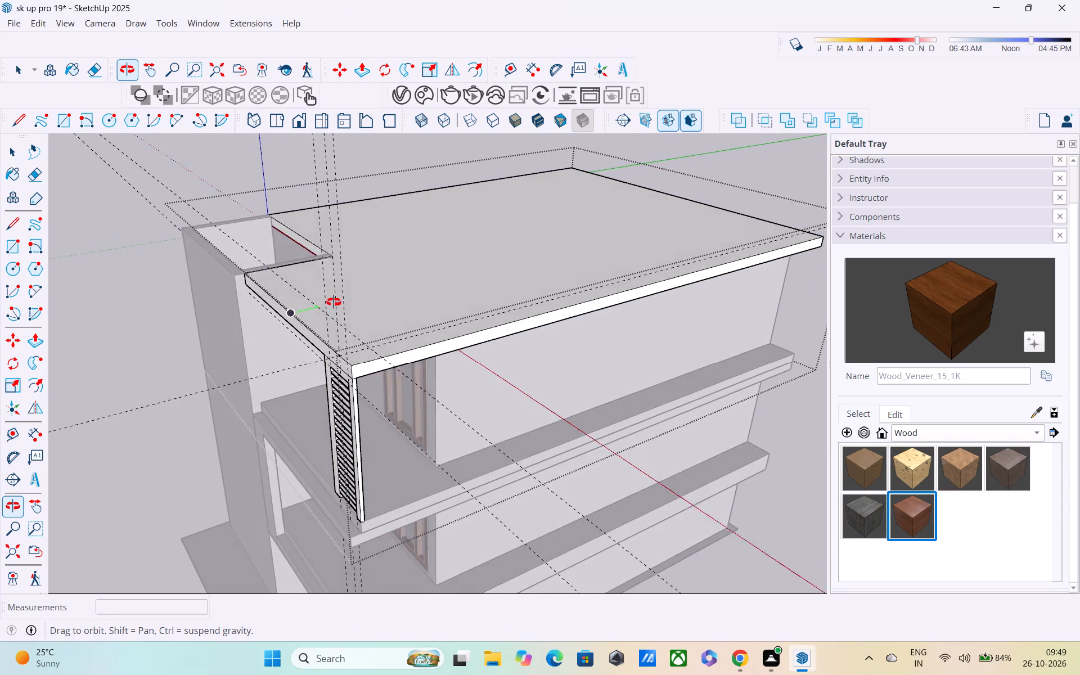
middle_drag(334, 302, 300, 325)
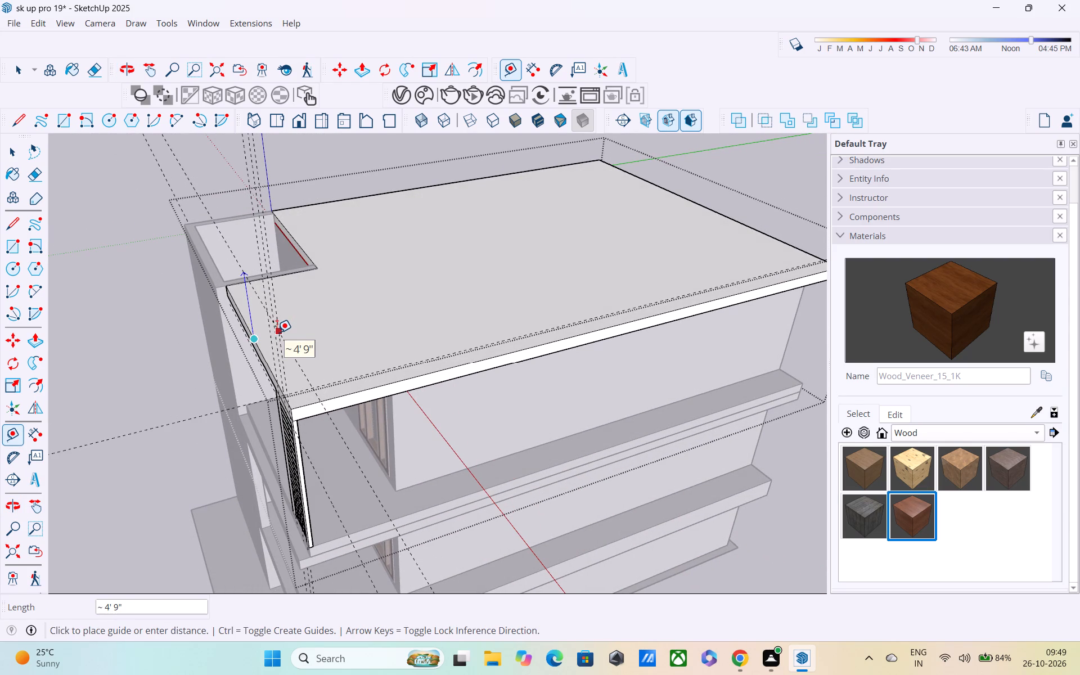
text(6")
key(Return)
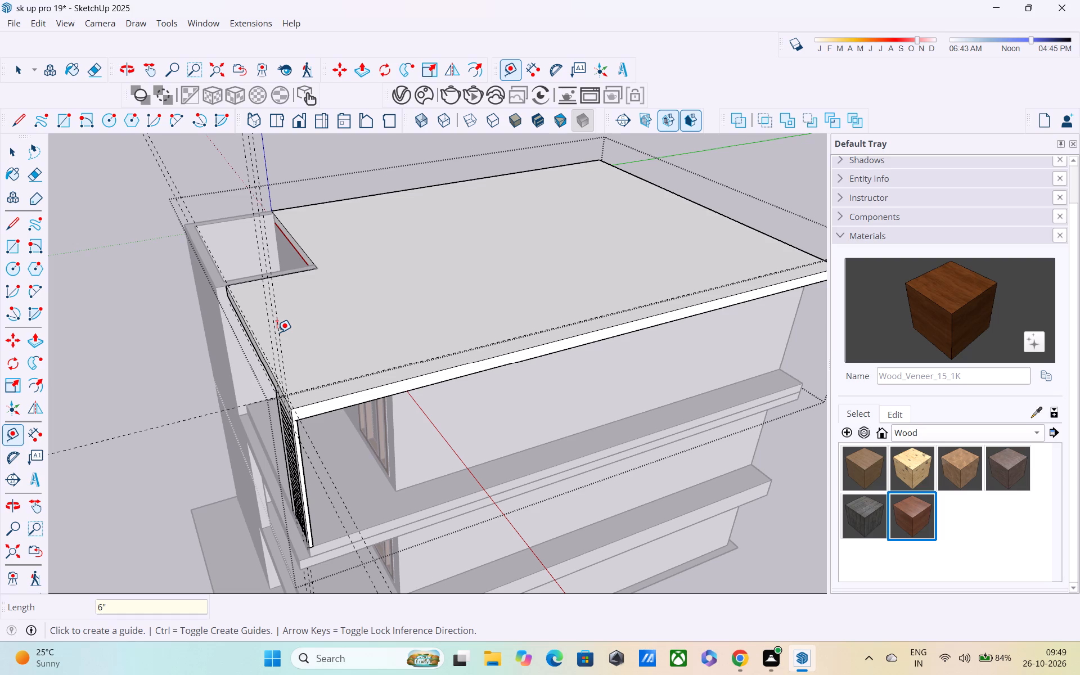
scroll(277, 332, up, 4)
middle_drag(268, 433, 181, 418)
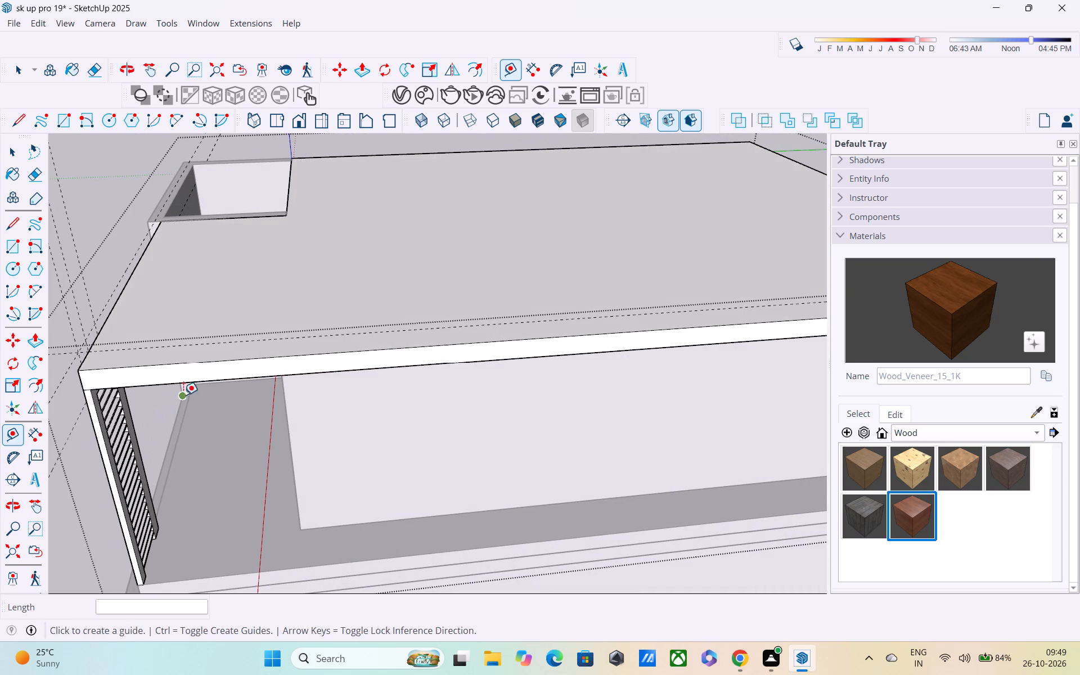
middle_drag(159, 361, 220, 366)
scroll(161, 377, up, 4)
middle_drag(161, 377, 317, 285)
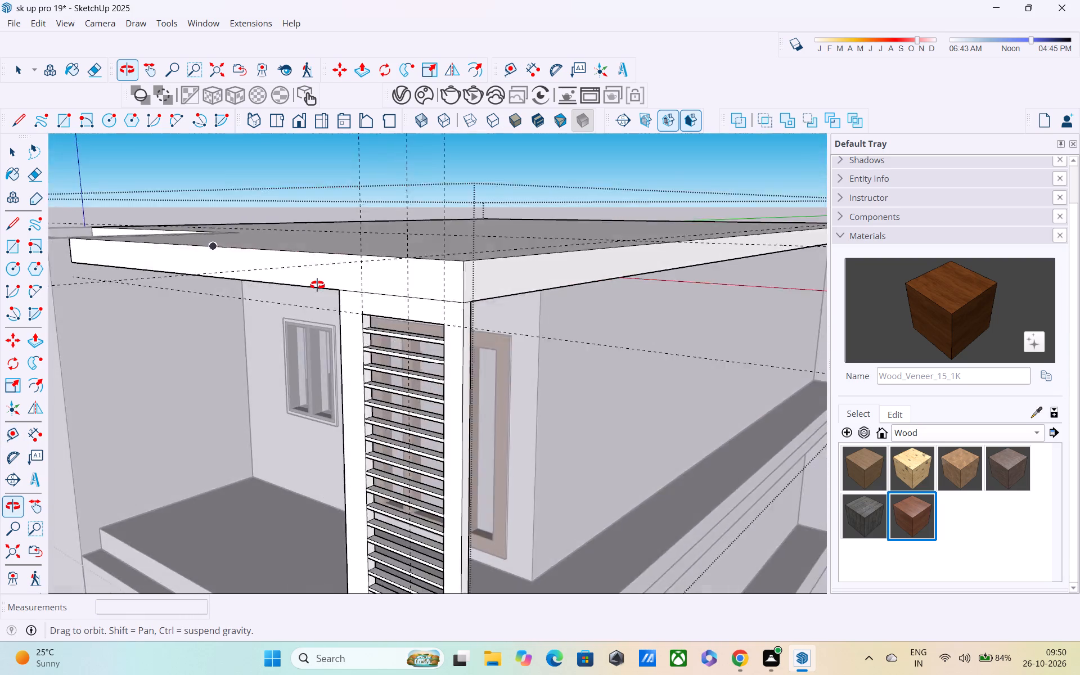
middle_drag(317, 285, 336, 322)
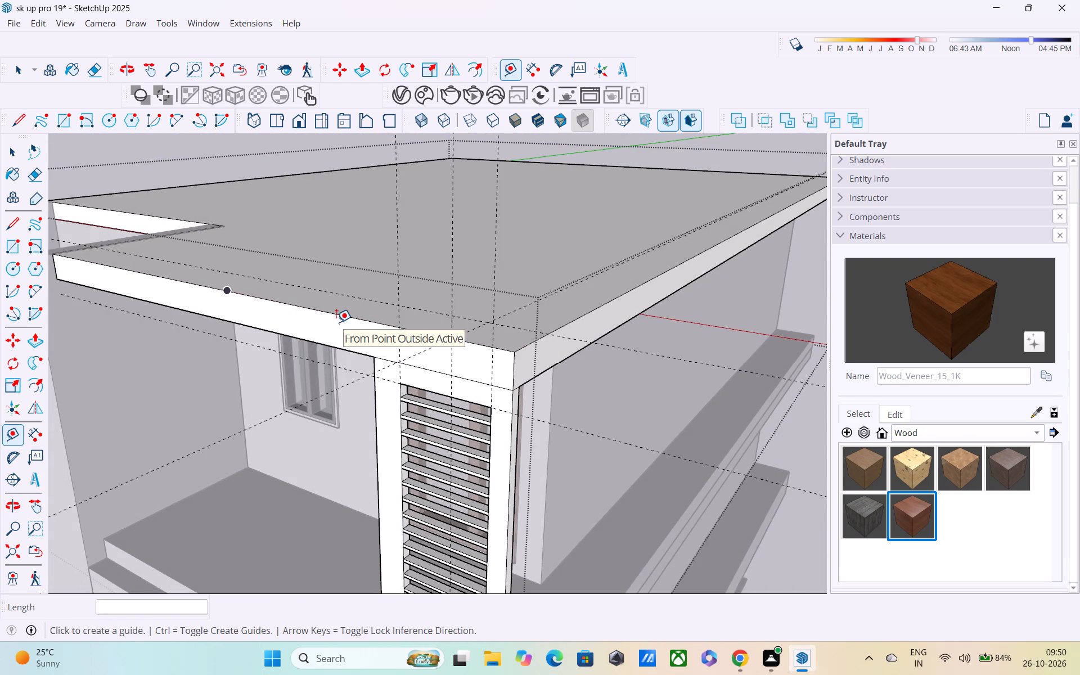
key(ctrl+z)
Place a guide across the roof slab 6" inward from the edge above the slatted screen.
middle_drag(434, 304, 372, 305)
scroll(382, 331, up, 4)
middle_drag(392, 339, 328, 366)
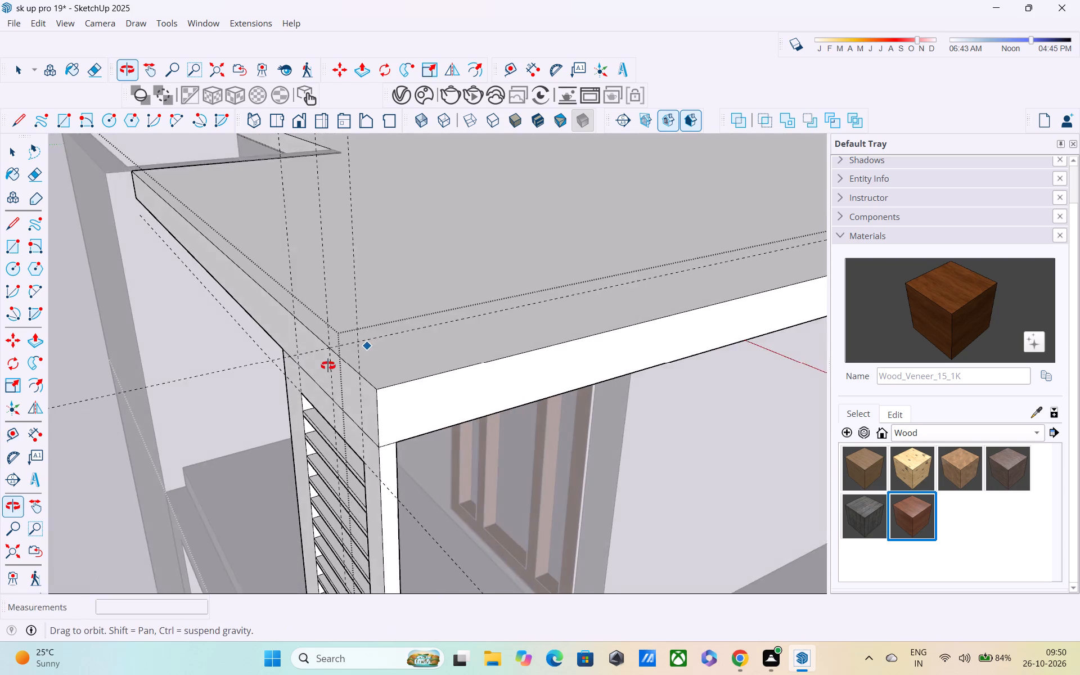
middle_drag(328, 366, 321, 366)
scroll(310, 375, up, 3)
middle_drag(405, 366, 325, 388)
scroll(316, 364, up, 3)
middle_drag(347, 352, 337, 353)
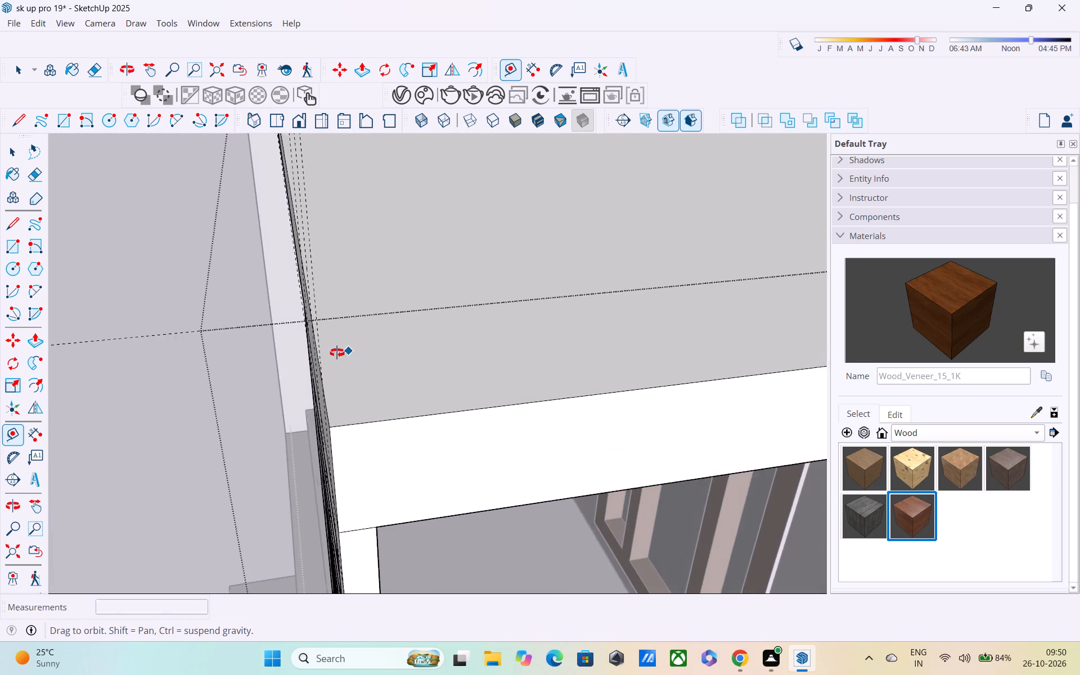
middle_drag(337, 353, 309, 357)
scroll(315, 357, up, 1)
scroll(367, 331, up, 3)
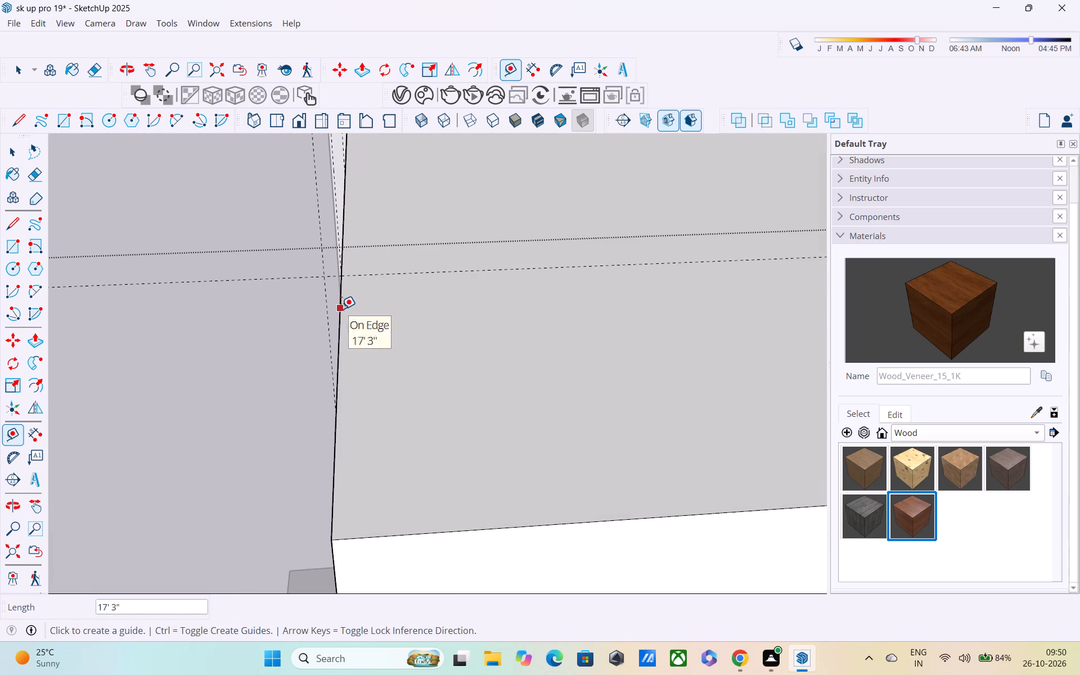
click(340, 308)
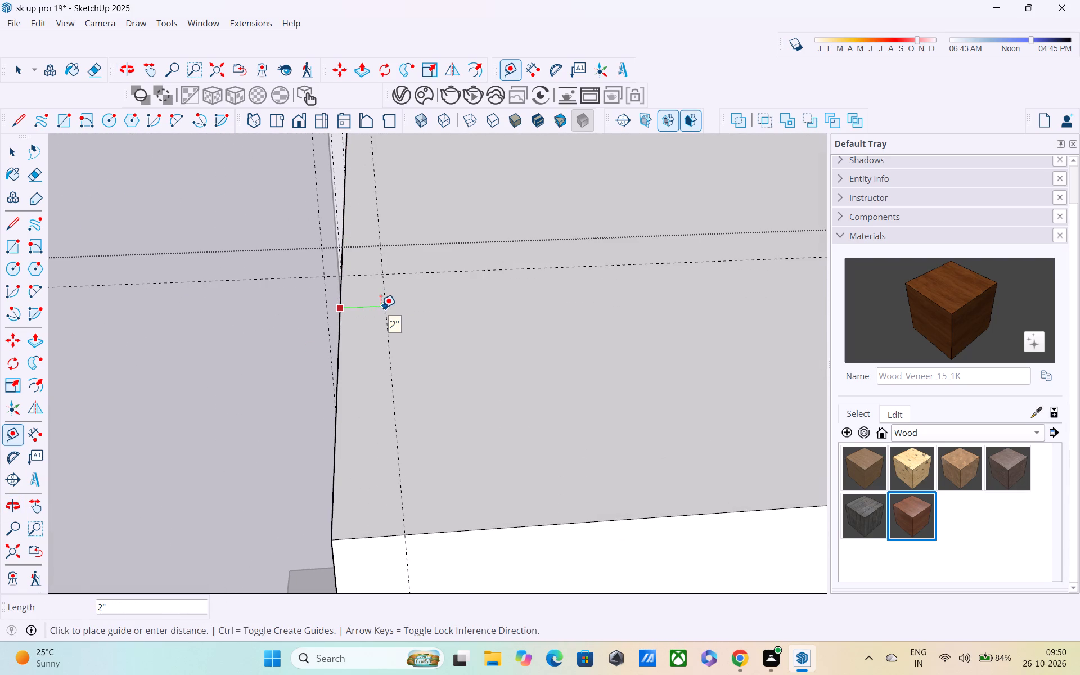
text(9")
key(Return)
key(6)
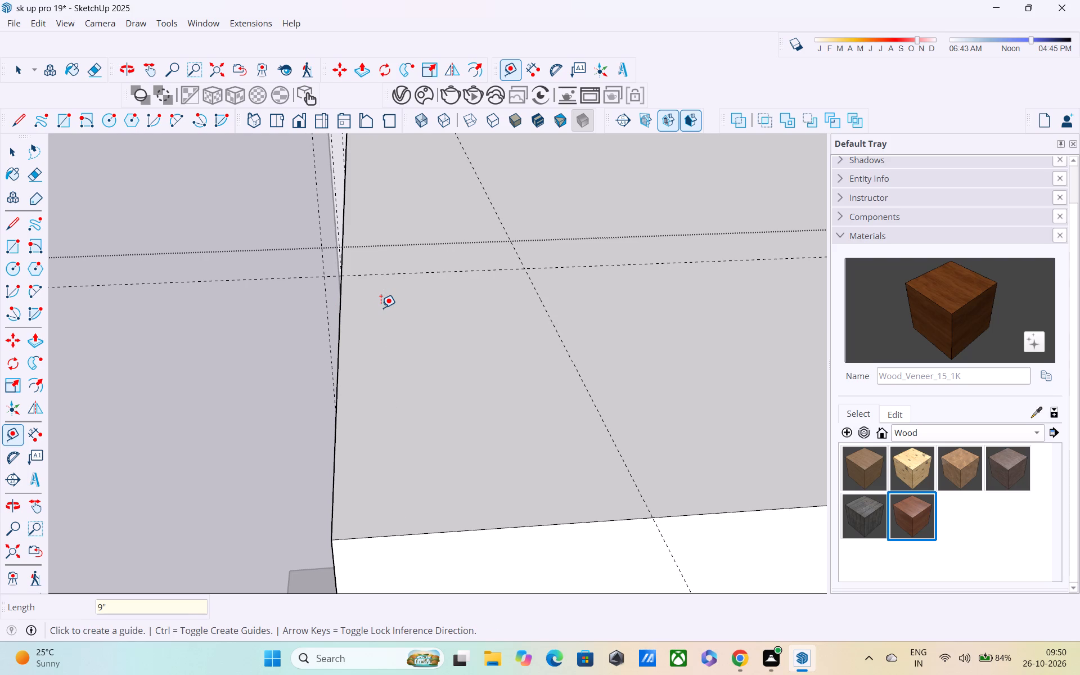
key(shift+quotedbl)
key(Return)
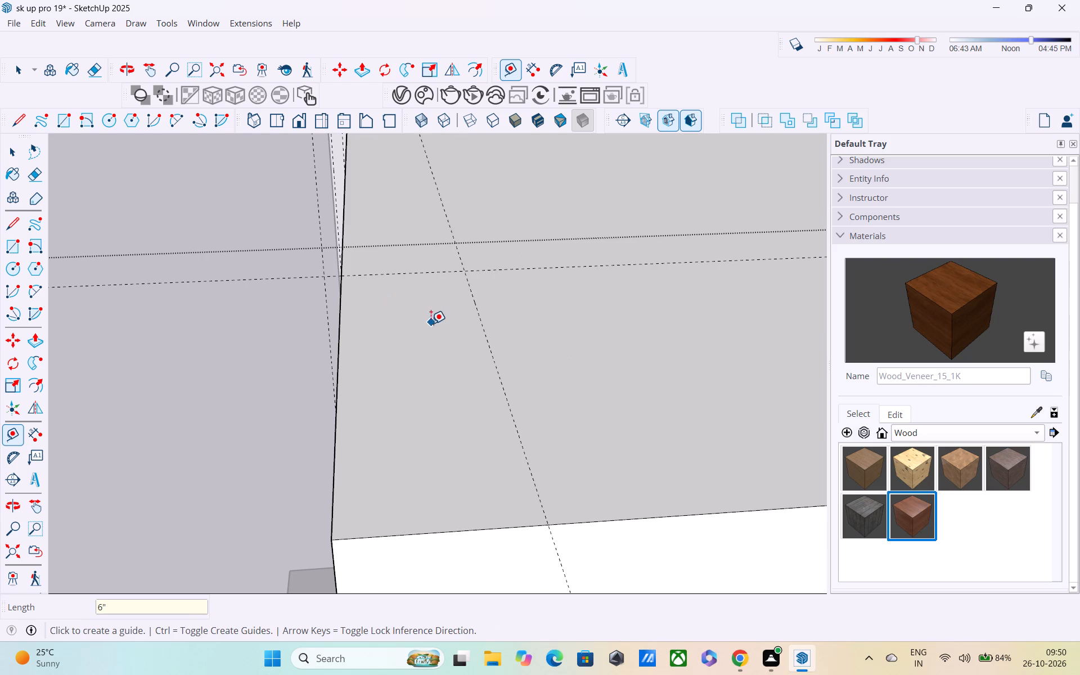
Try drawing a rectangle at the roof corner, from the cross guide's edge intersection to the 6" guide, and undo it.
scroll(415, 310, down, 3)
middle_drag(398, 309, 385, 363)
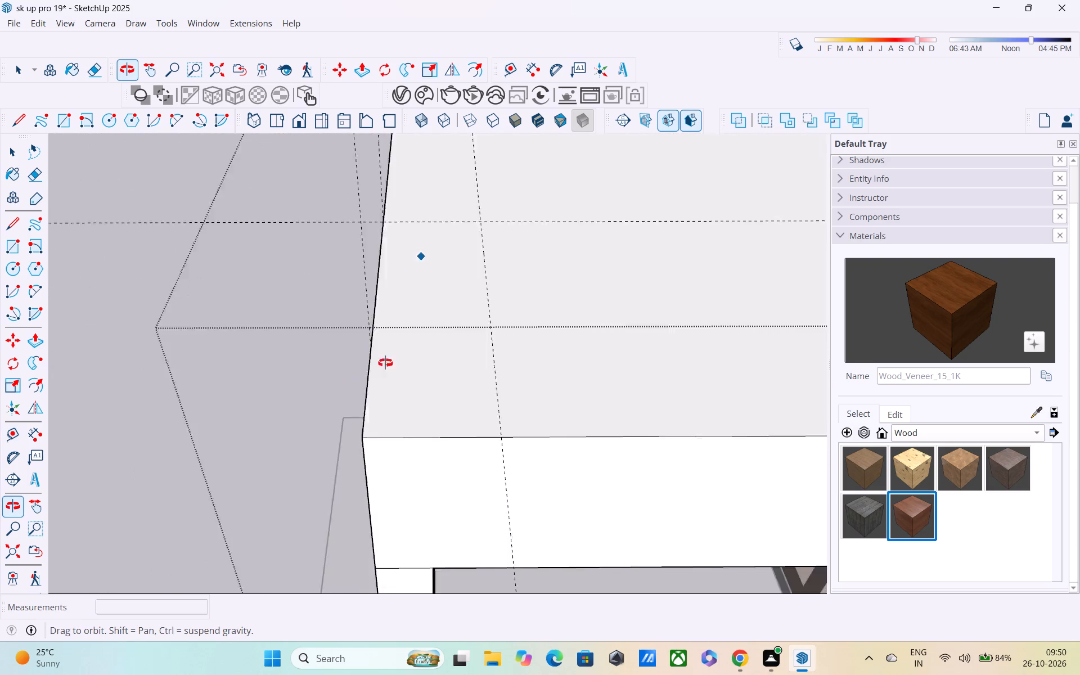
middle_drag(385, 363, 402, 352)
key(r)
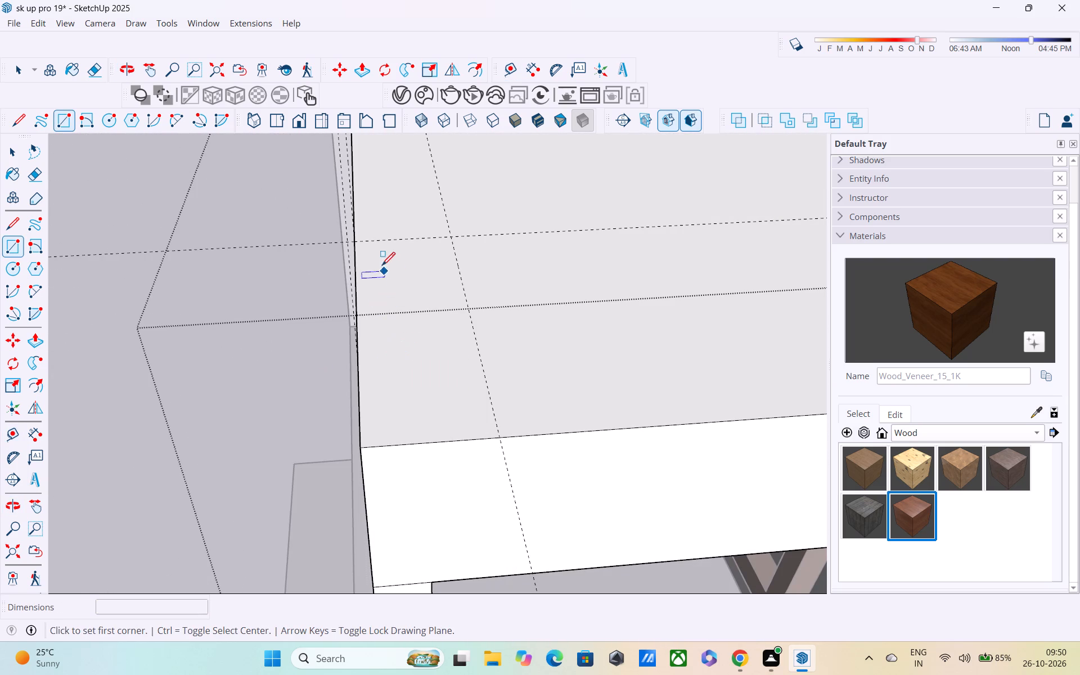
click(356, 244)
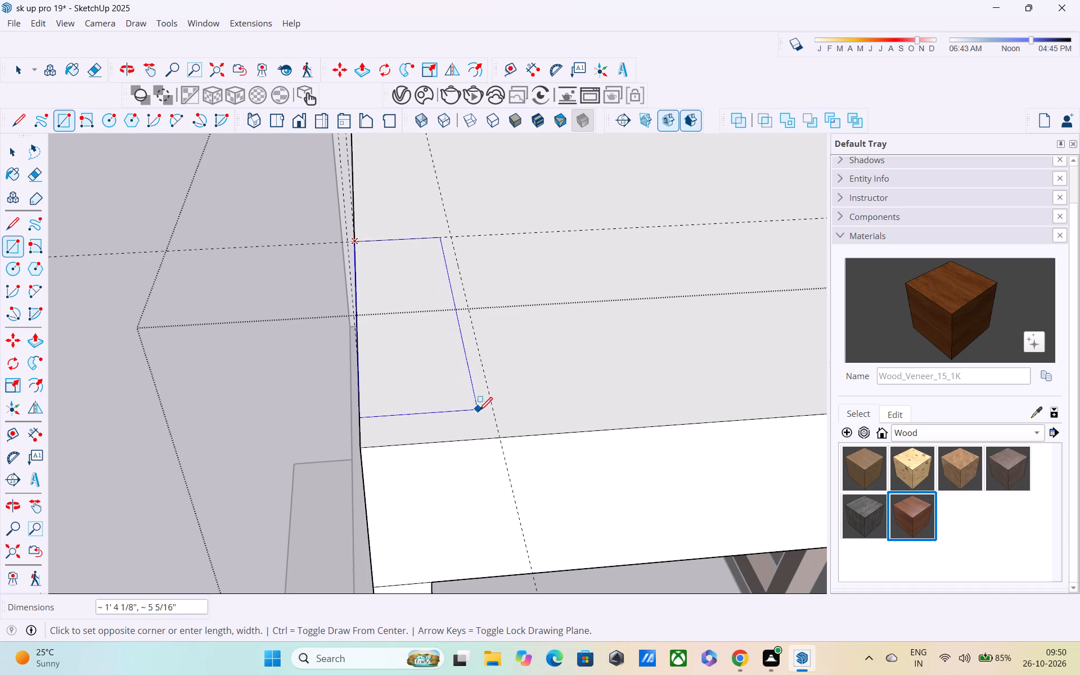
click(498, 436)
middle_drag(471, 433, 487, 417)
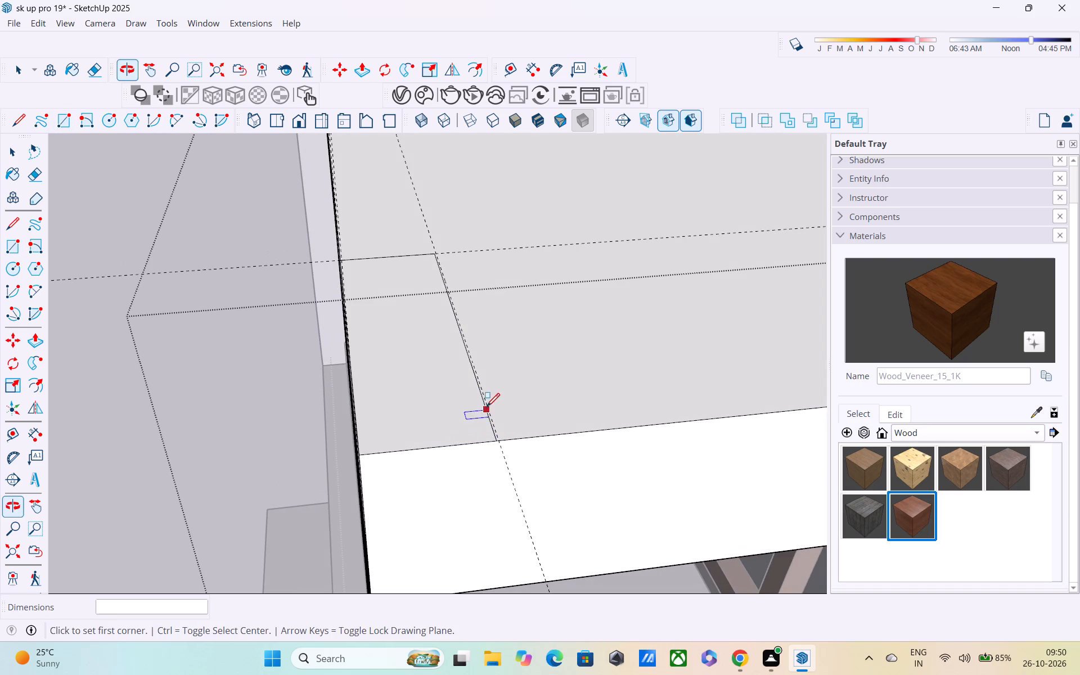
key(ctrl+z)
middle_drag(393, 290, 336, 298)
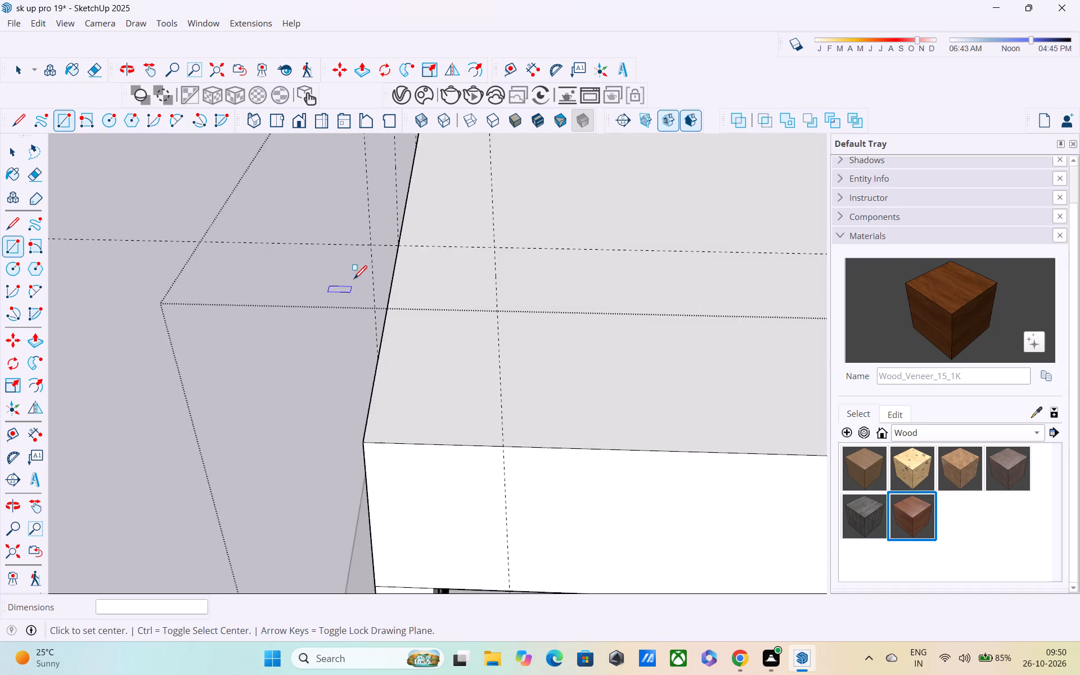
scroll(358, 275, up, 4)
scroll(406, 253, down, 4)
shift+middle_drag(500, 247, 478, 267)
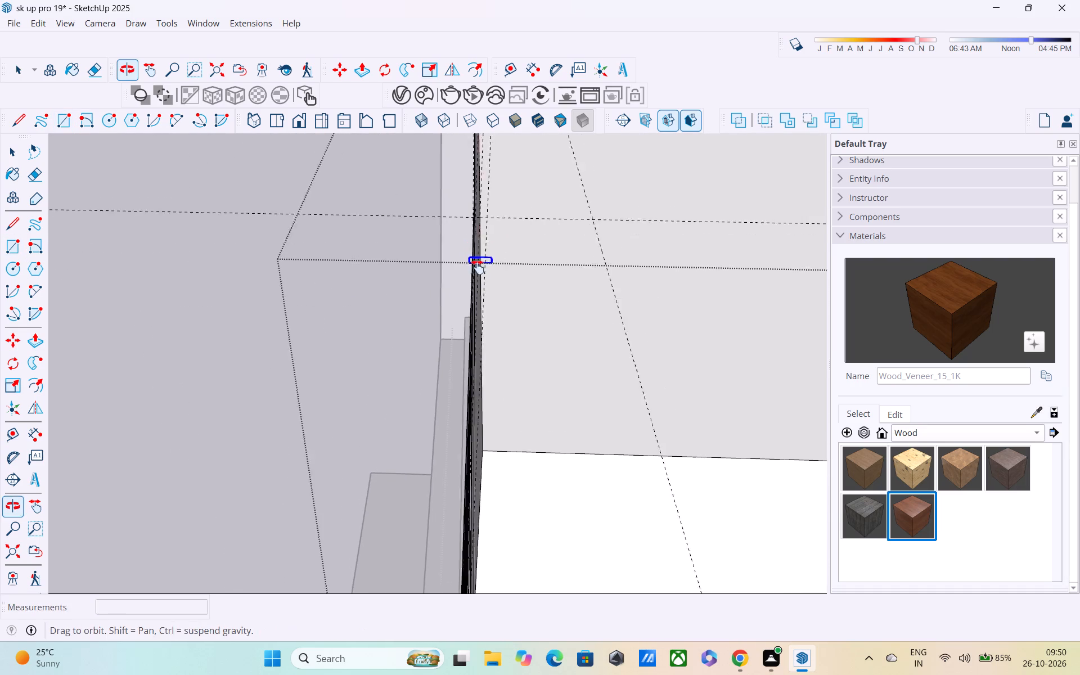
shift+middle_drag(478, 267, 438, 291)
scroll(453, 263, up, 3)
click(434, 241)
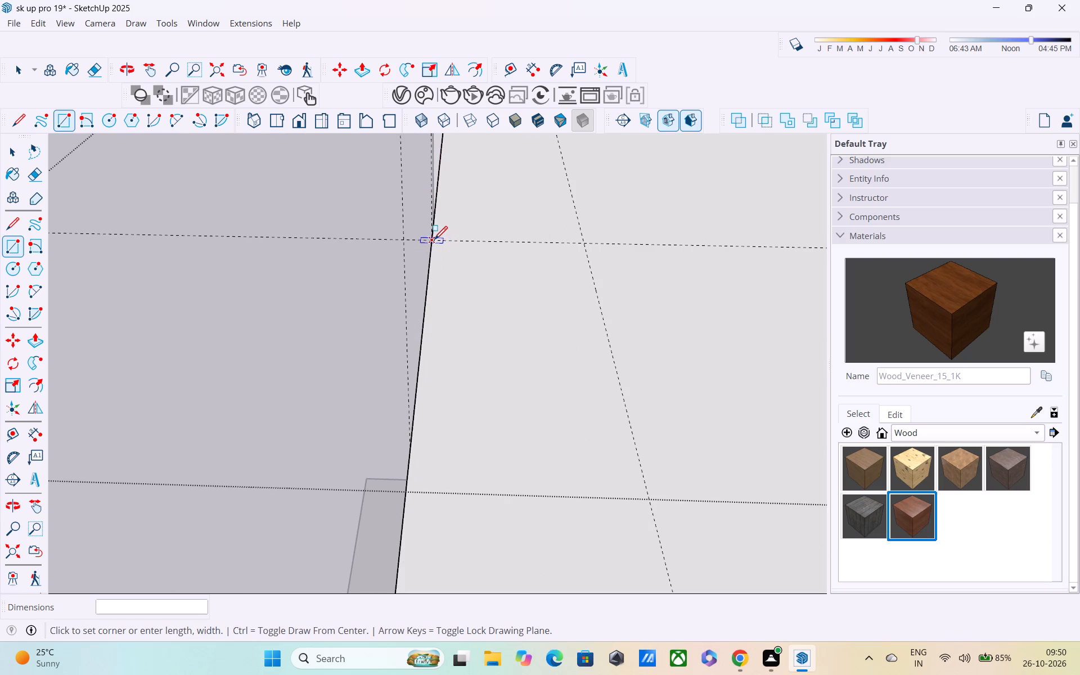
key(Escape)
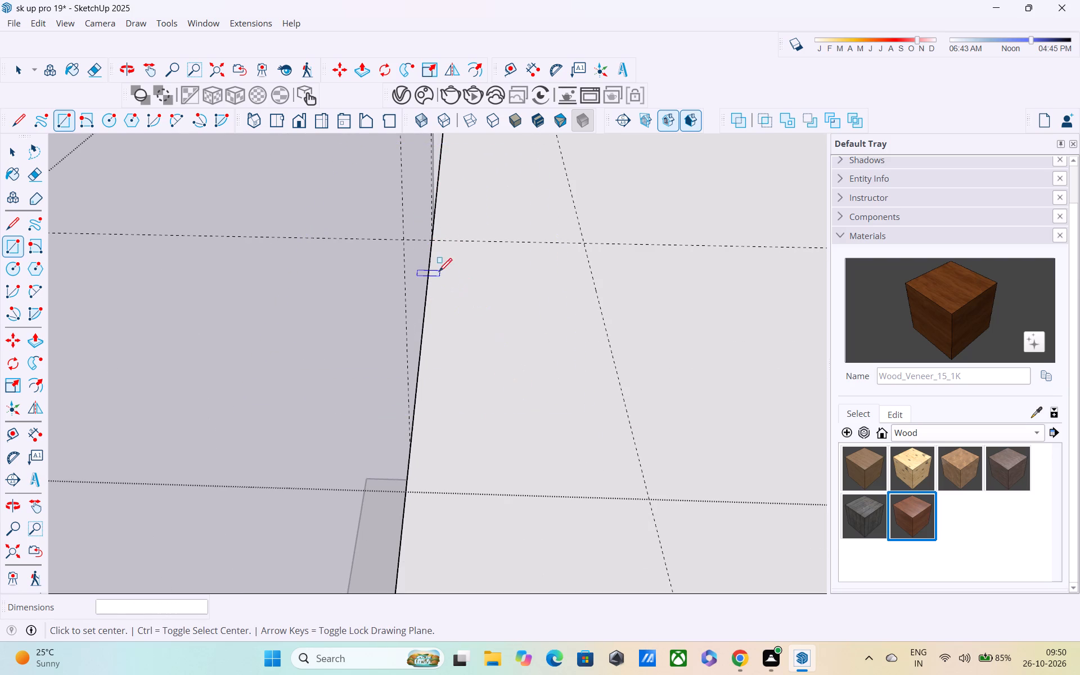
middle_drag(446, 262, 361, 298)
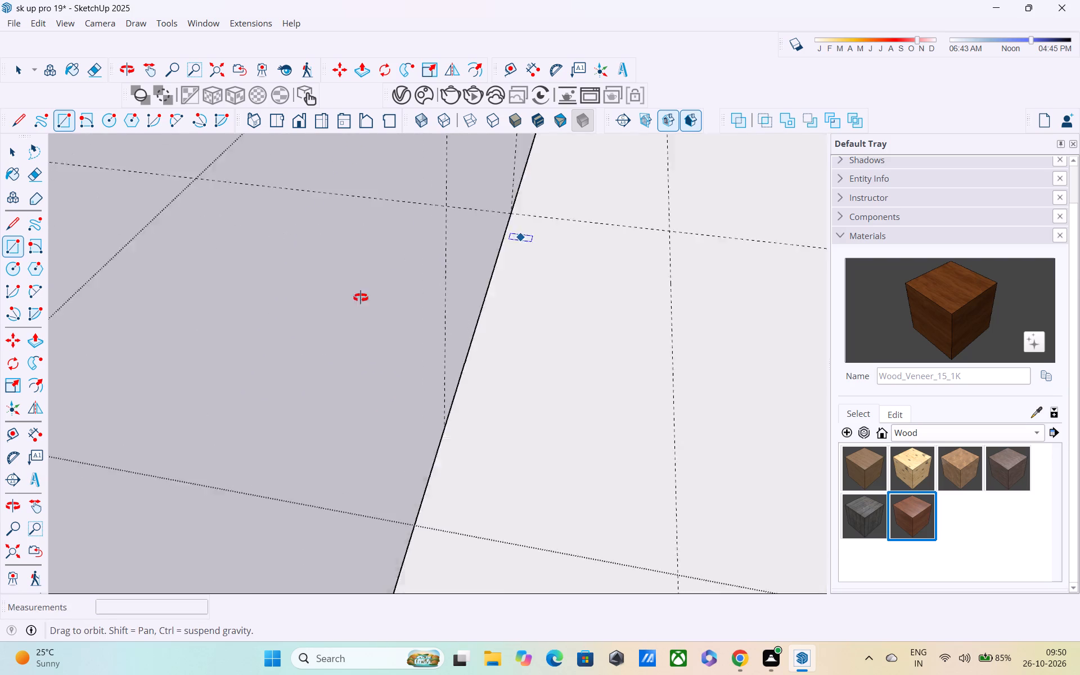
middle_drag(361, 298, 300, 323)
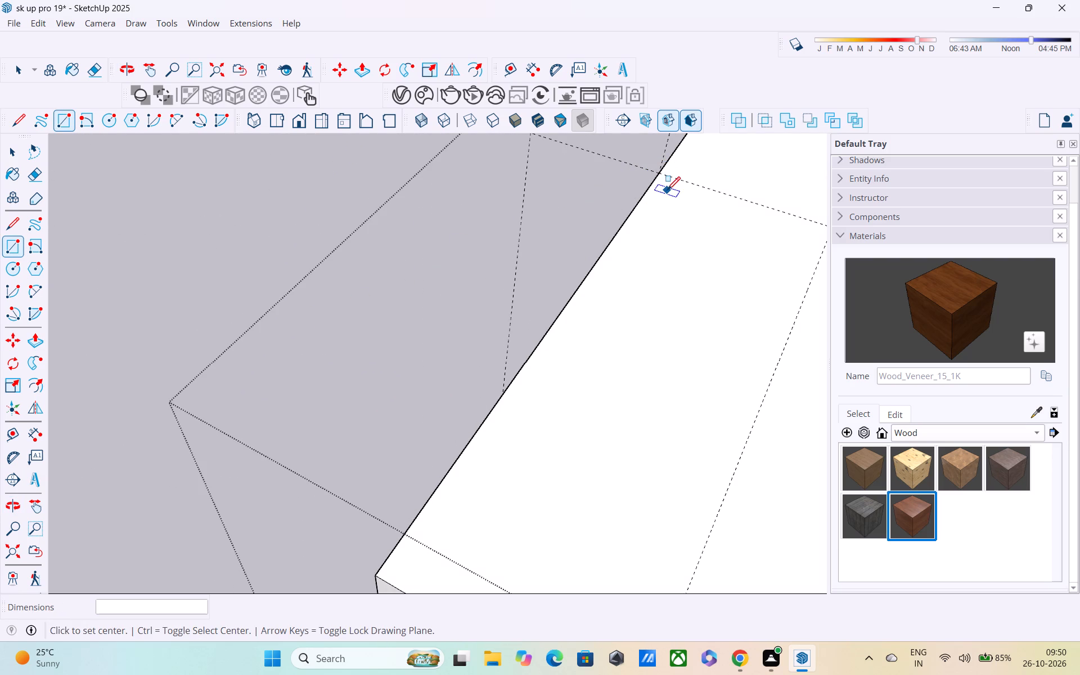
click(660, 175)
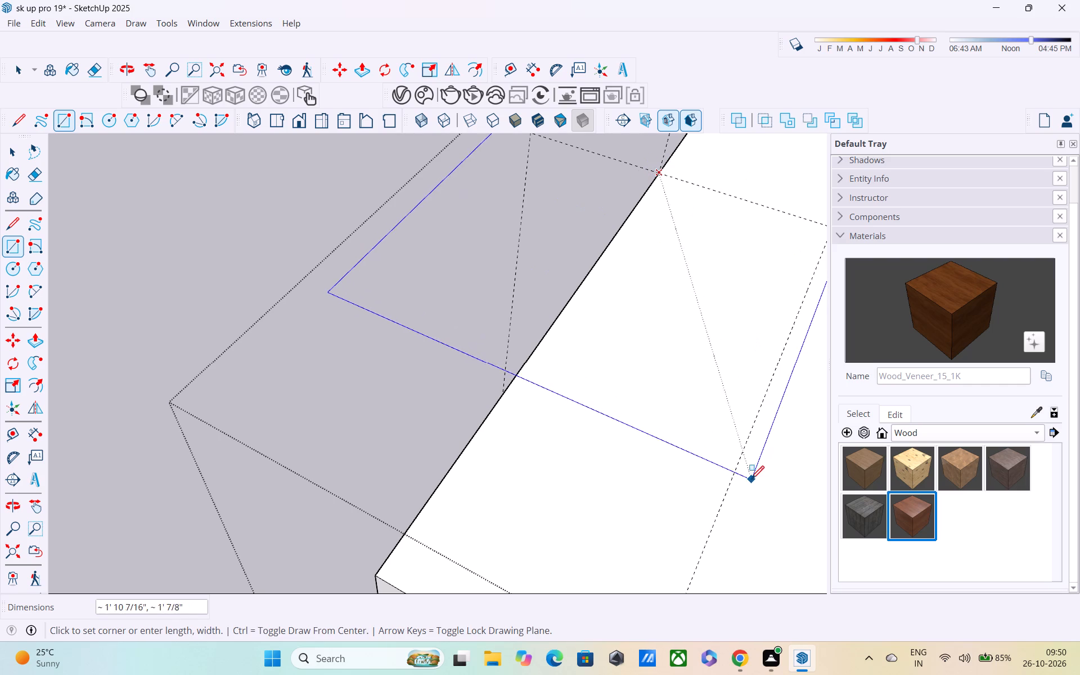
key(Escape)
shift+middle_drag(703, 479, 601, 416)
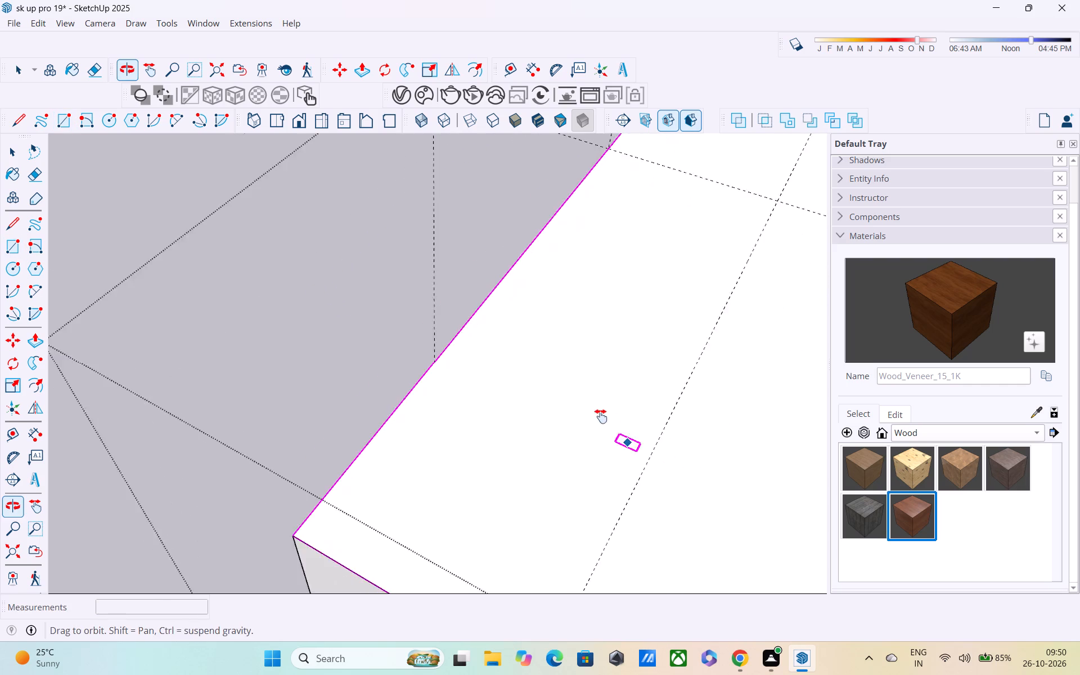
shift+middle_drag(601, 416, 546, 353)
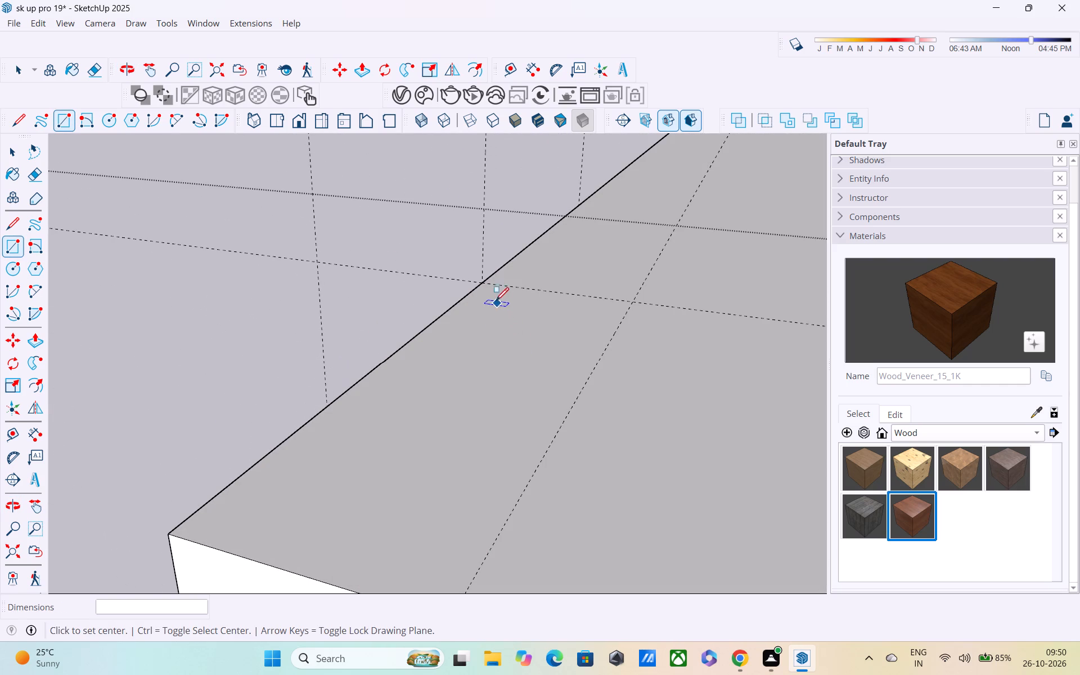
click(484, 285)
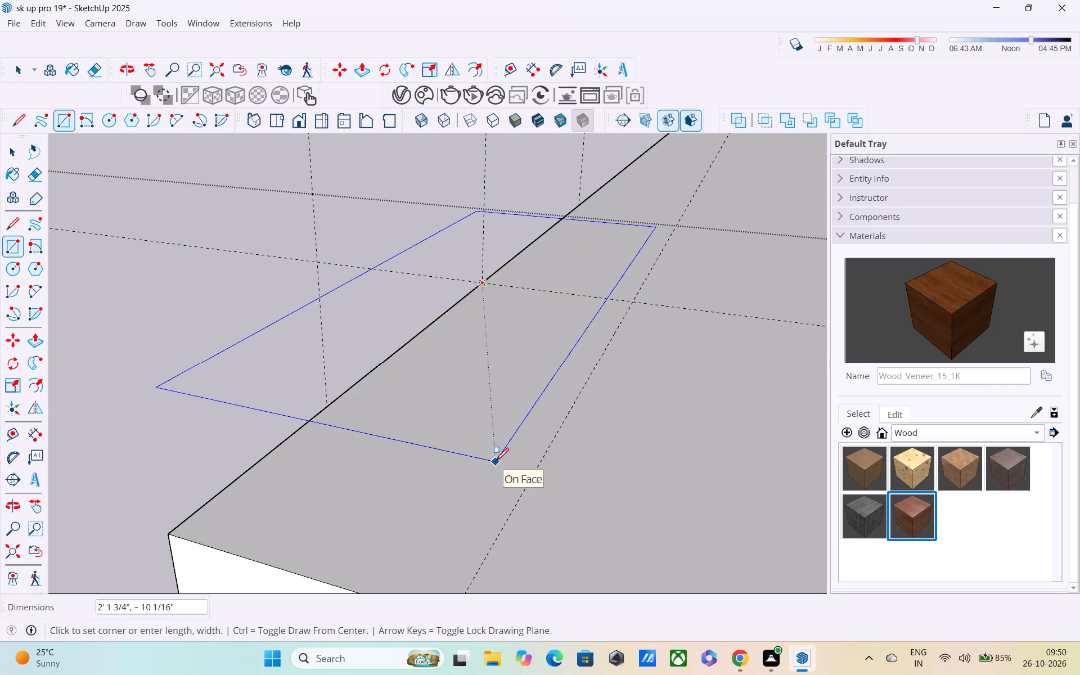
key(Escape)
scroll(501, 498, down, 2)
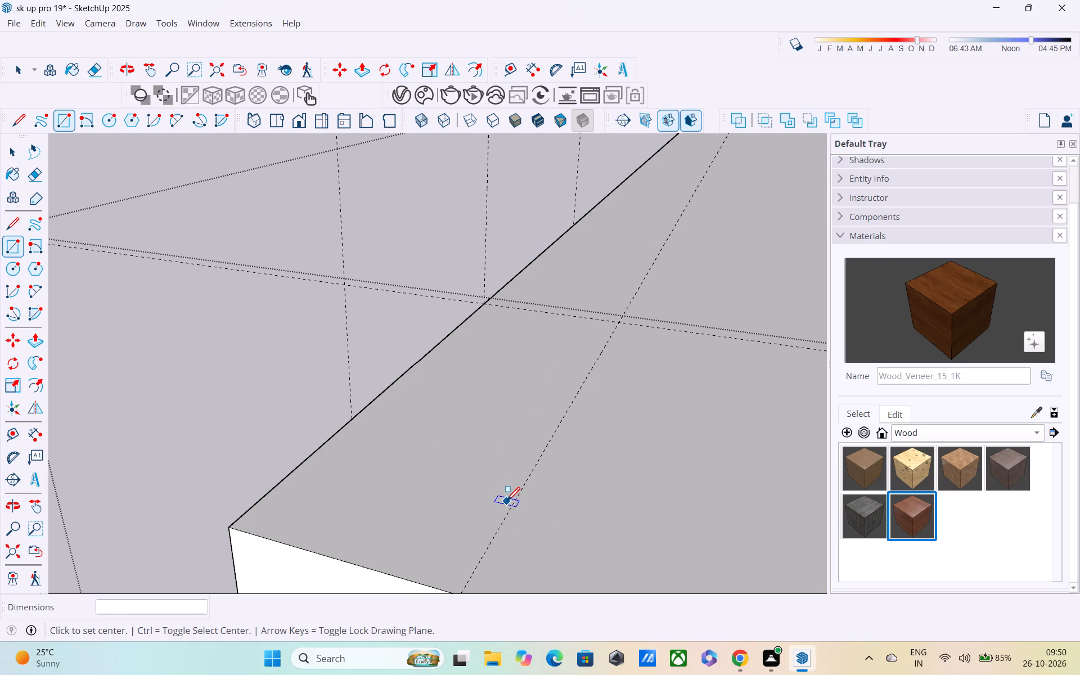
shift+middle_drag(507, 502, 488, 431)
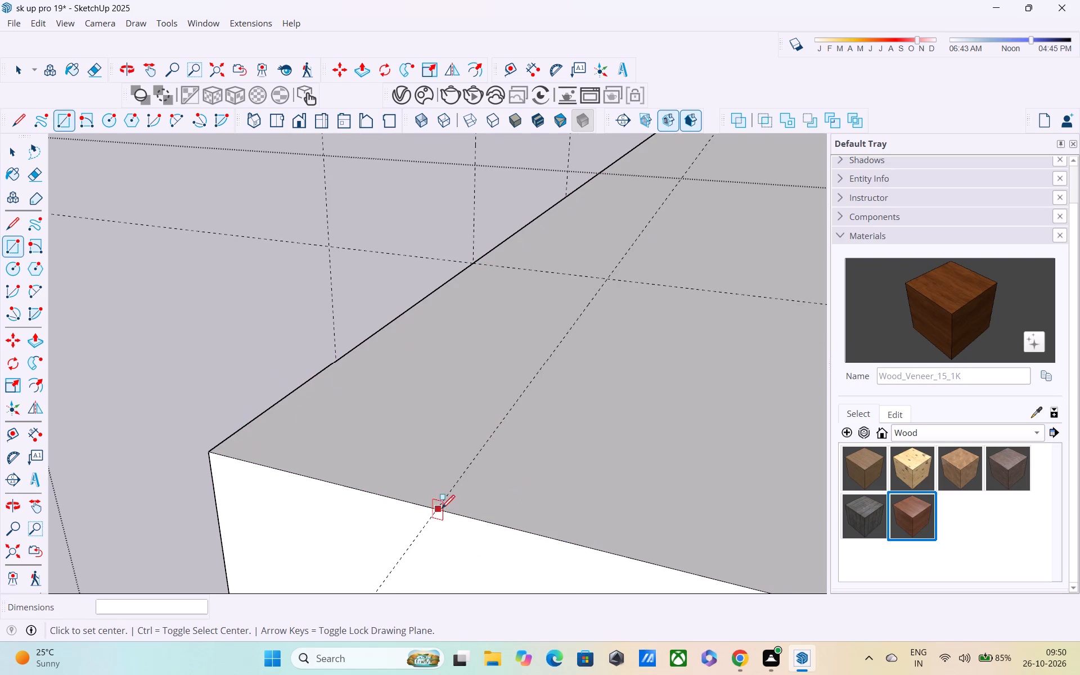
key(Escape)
Draw a rectangle about 1' 6" by 6" at the roof slab corner, from the cross guide's edge intersection to the 6" guide.
key(r)
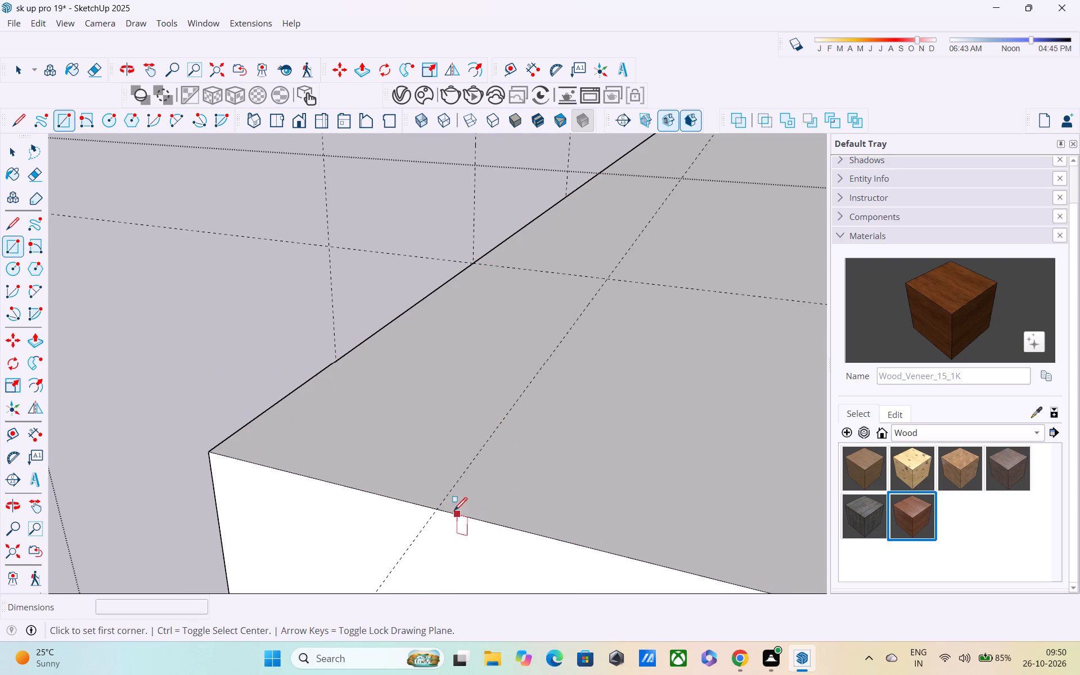
click(473, 266)
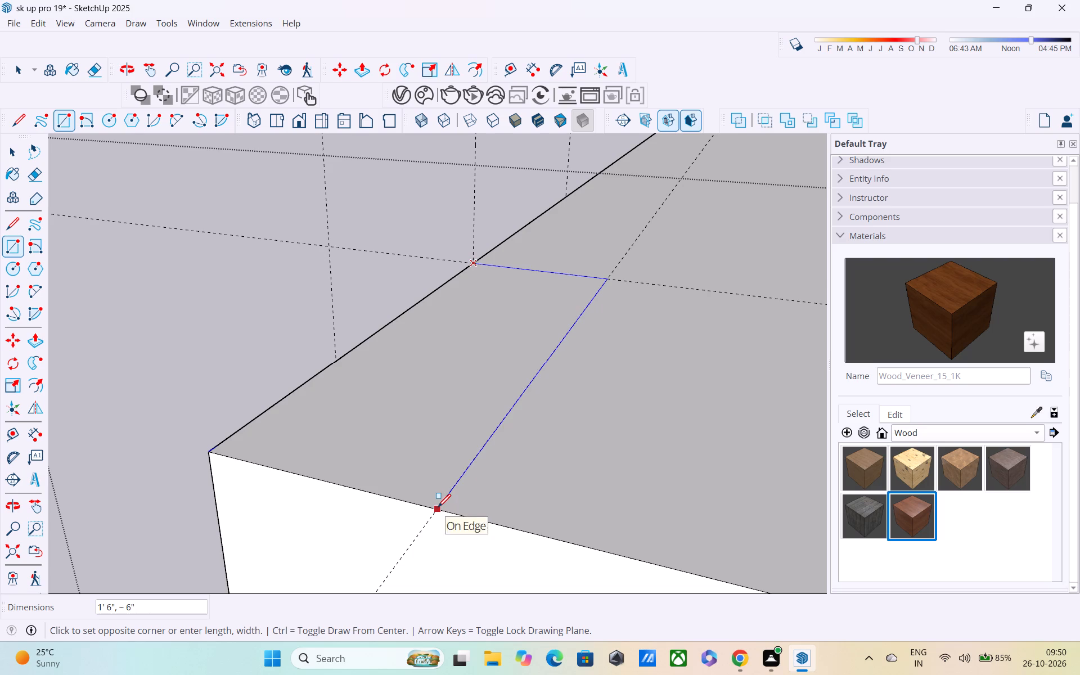
click(436, 509)
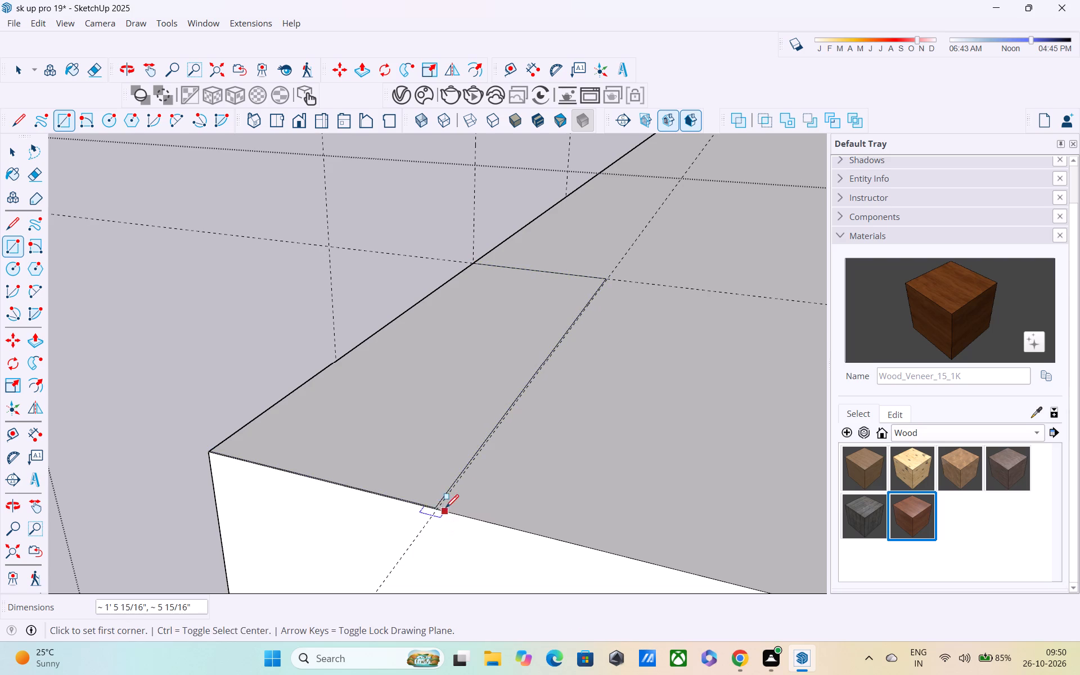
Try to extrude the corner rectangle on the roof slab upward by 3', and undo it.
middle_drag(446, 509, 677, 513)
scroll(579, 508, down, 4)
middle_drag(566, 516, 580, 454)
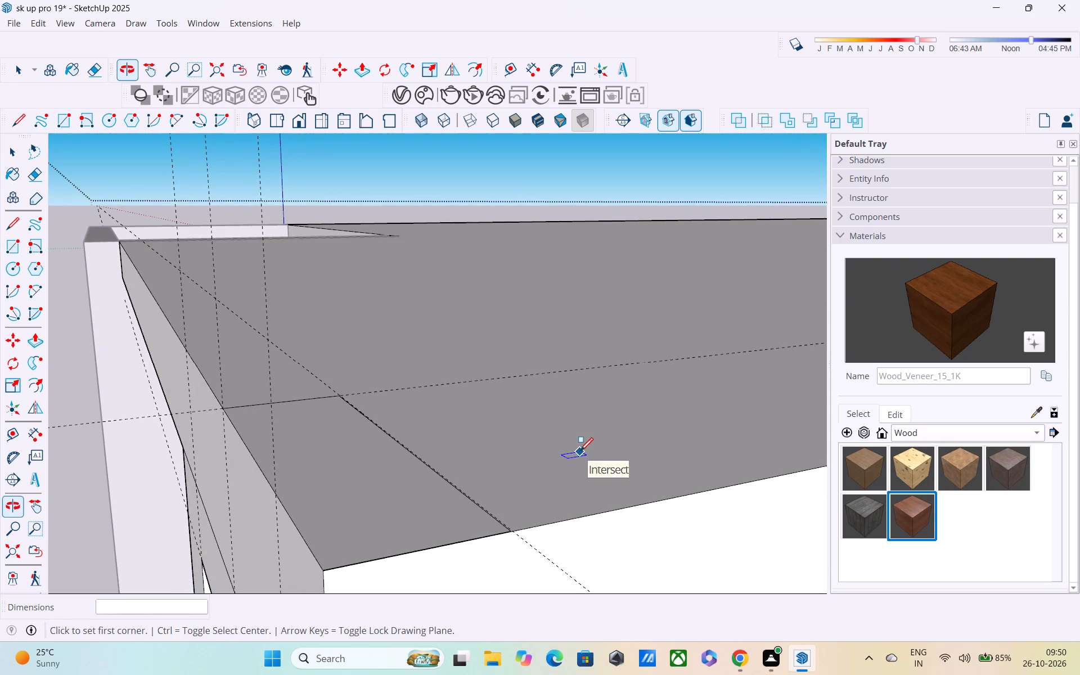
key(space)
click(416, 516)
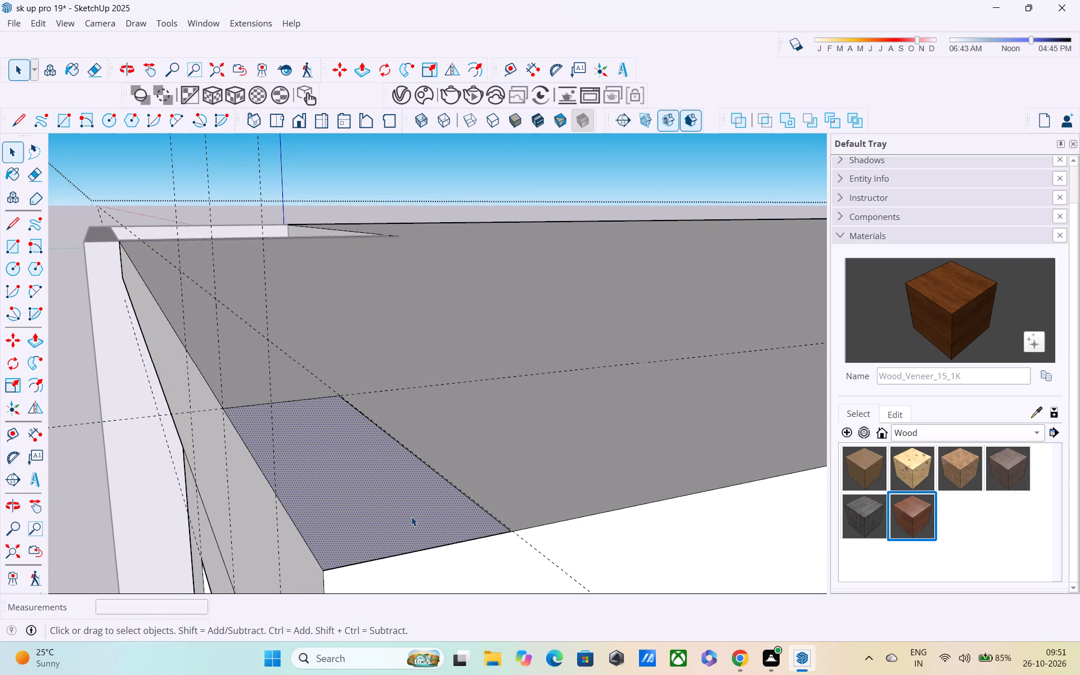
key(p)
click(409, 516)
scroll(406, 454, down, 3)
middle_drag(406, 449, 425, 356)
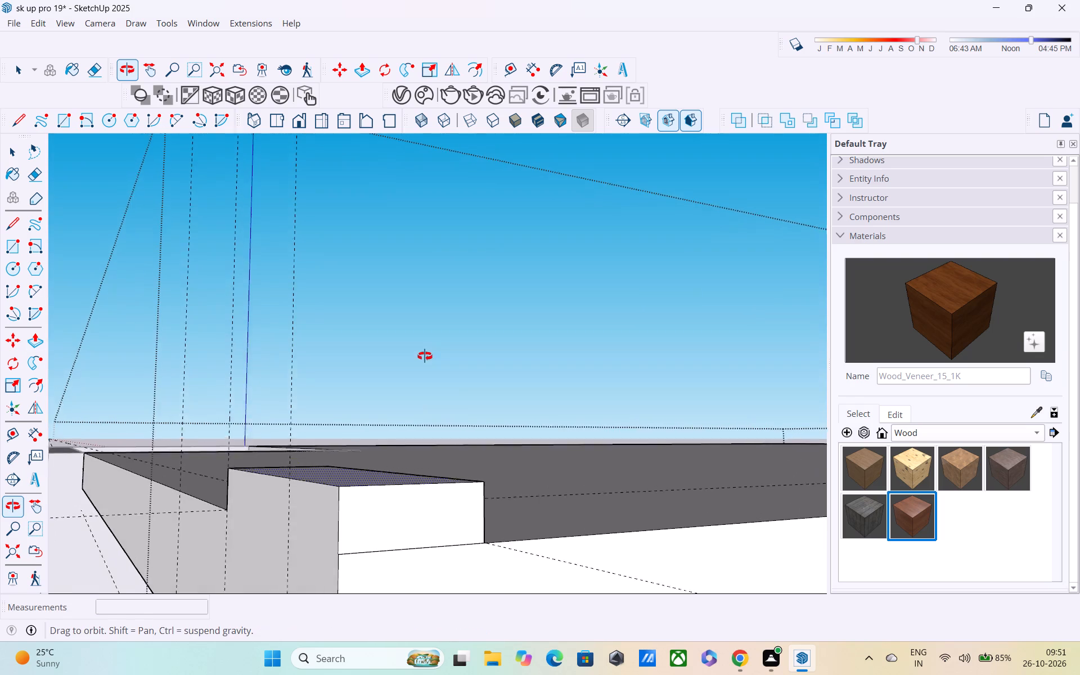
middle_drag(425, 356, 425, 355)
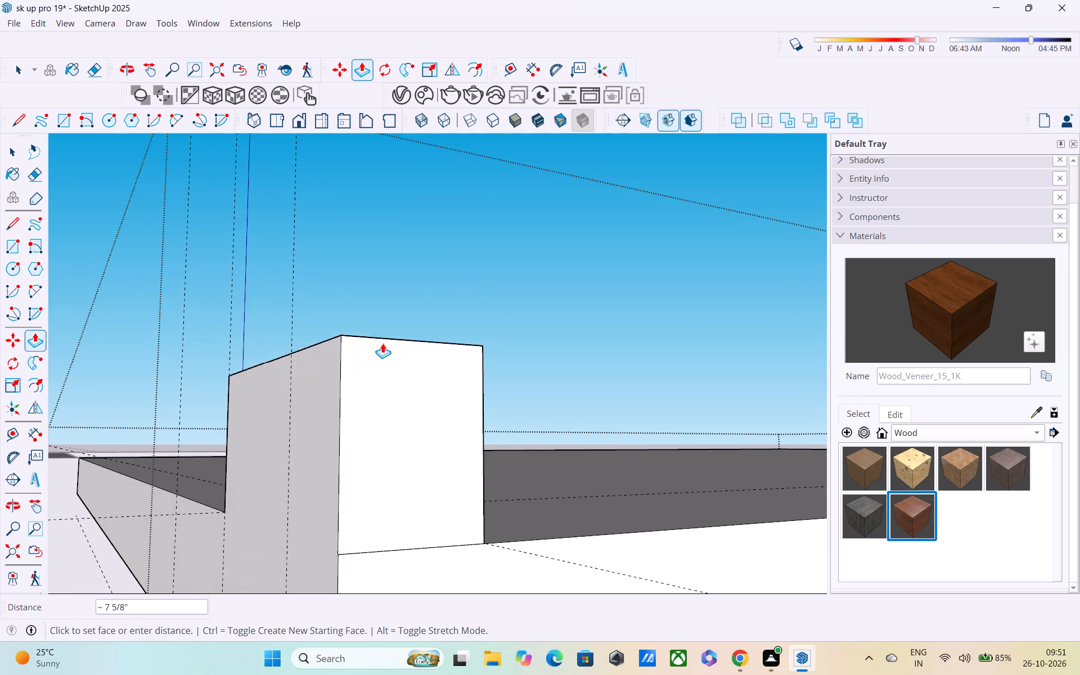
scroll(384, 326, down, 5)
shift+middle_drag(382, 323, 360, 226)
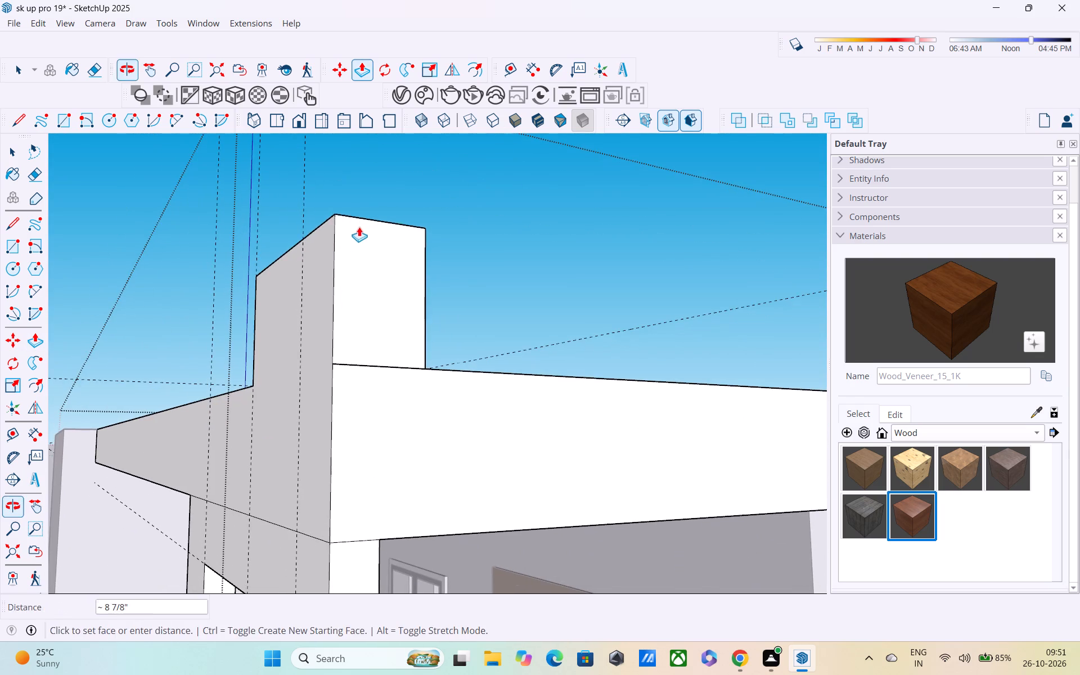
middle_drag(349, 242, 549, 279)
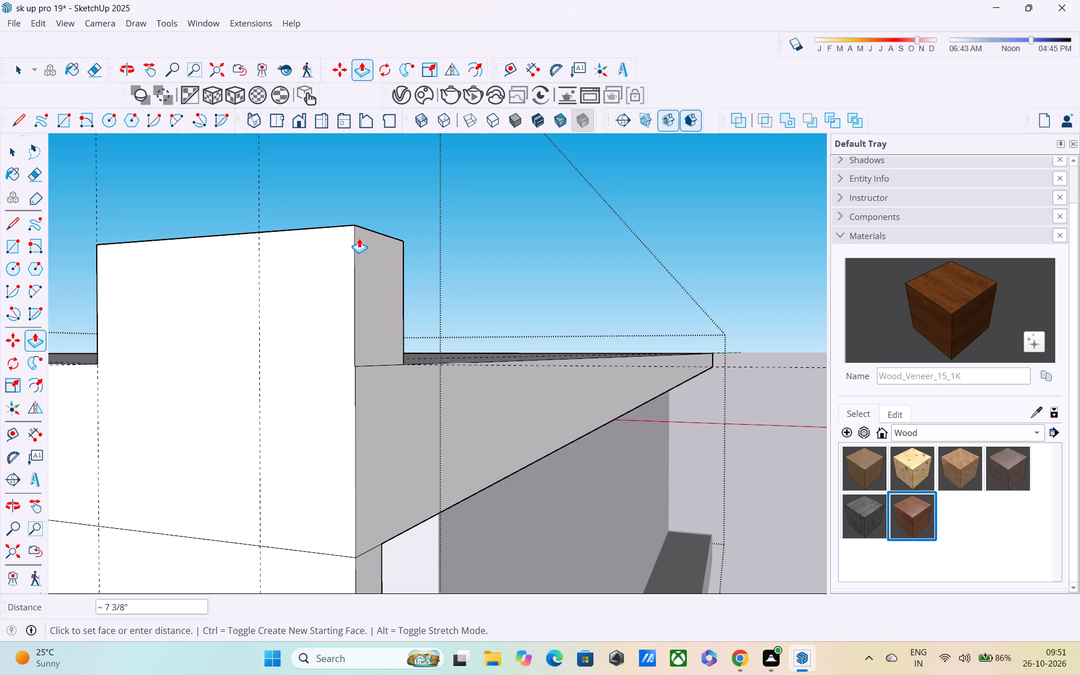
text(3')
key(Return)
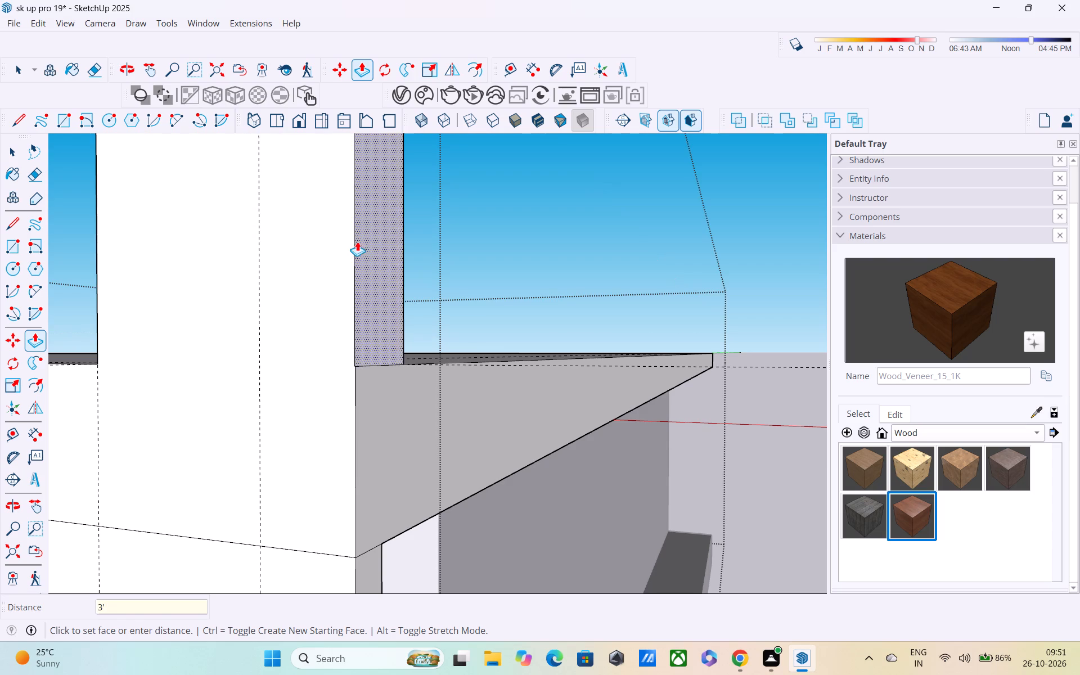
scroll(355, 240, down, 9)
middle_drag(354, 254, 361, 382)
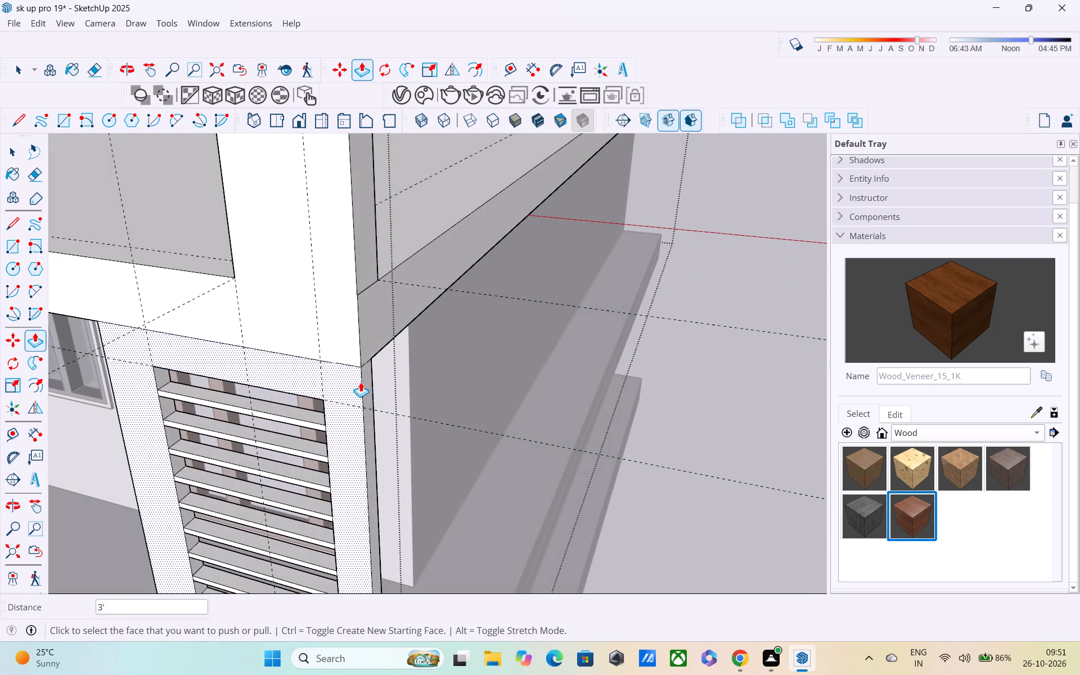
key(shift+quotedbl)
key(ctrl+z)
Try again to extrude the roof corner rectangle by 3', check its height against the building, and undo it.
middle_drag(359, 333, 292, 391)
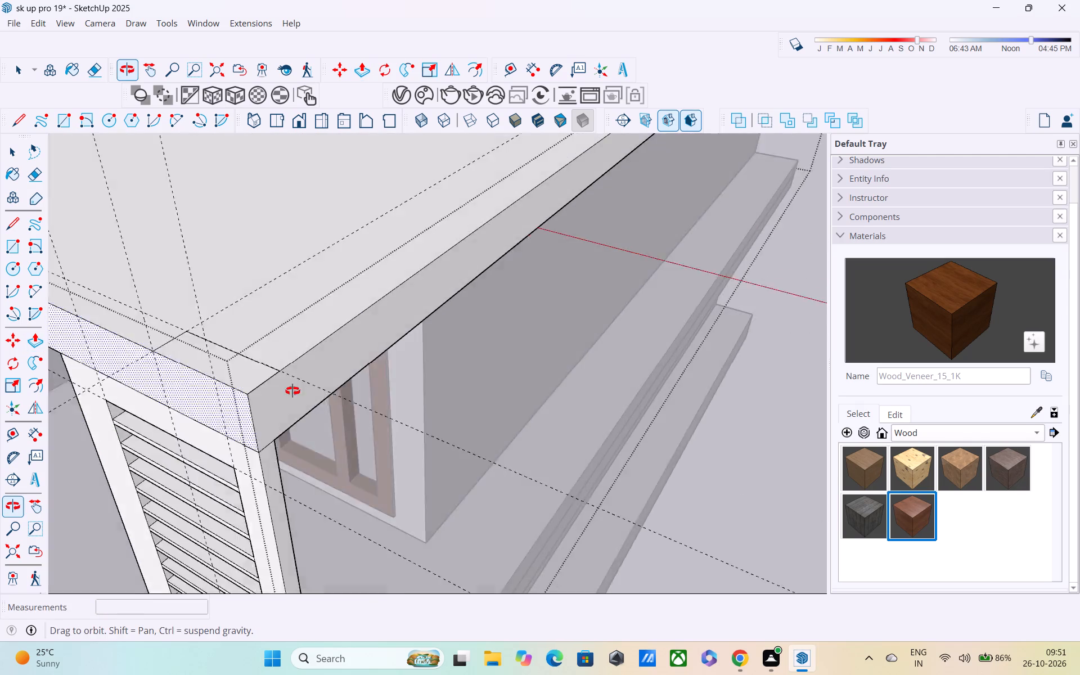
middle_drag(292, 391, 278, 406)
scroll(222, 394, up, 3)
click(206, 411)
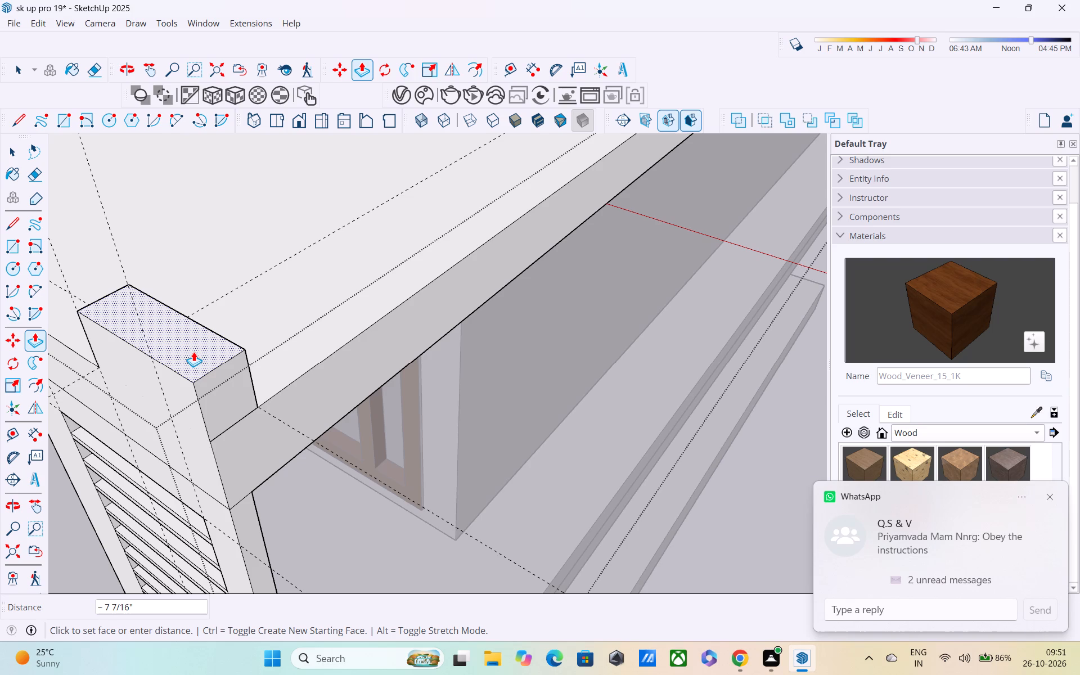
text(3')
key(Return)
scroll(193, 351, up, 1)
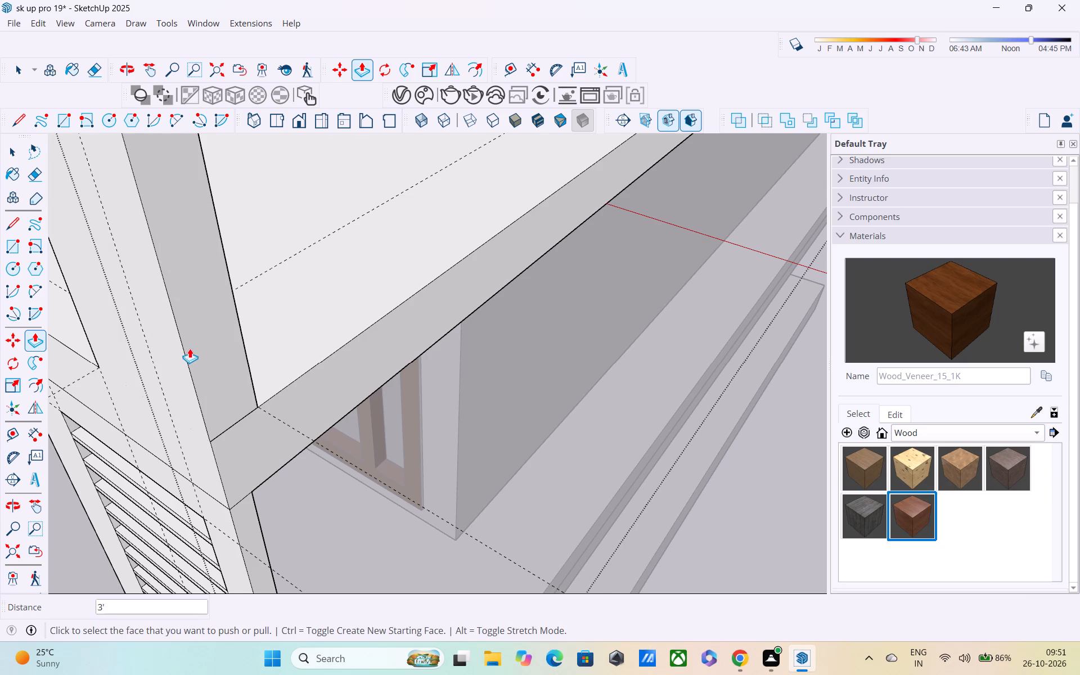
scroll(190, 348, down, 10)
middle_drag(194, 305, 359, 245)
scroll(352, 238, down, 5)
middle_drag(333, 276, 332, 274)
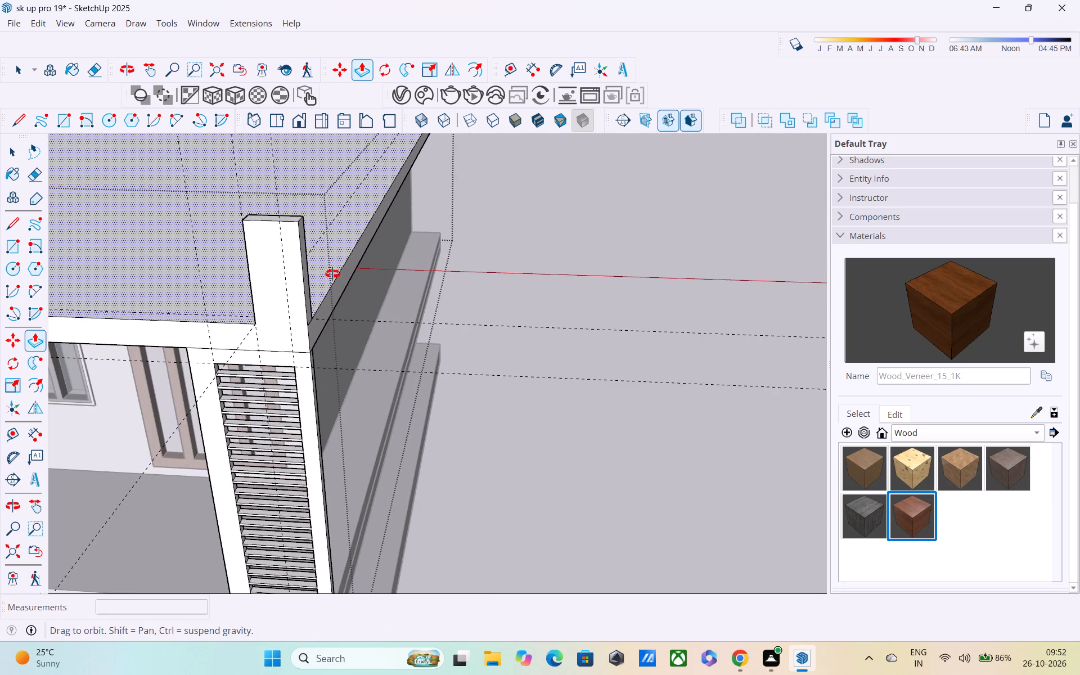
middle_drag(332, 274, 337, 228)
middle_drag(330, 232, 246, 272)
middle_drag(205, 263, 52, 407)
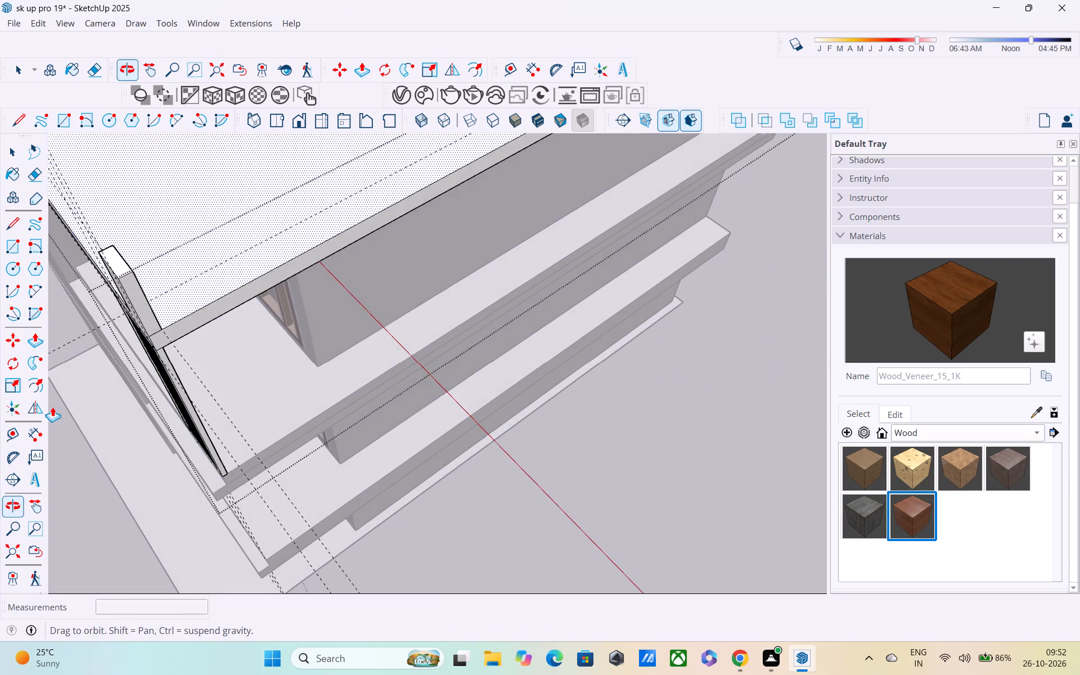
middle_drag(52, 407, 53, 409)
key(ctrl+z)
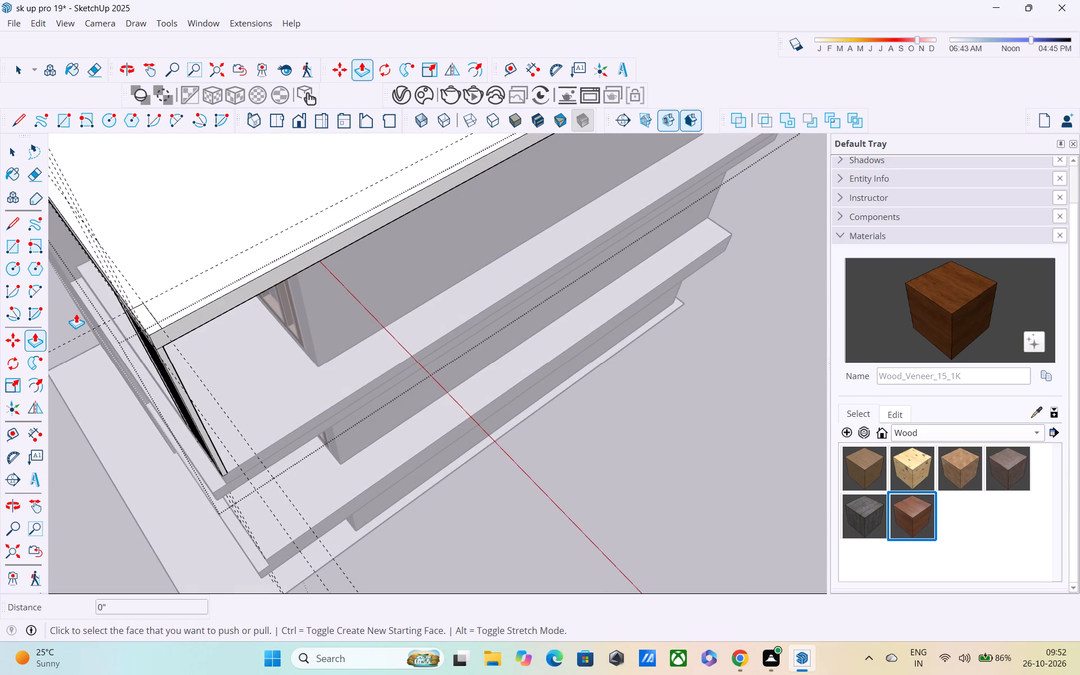
Extrude the roof corner rectangle upward by 1.5' to form a post above the slatted screen.
text(1.5')
key(Return)
scroll(139, 299, up, 4)
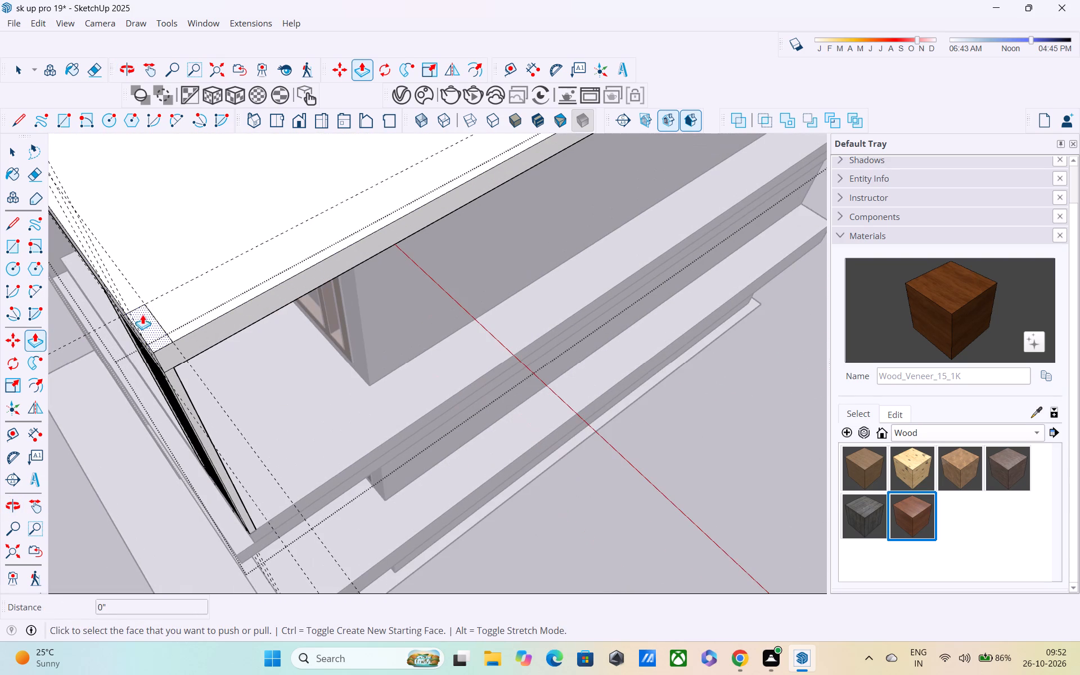
click(146, 326)
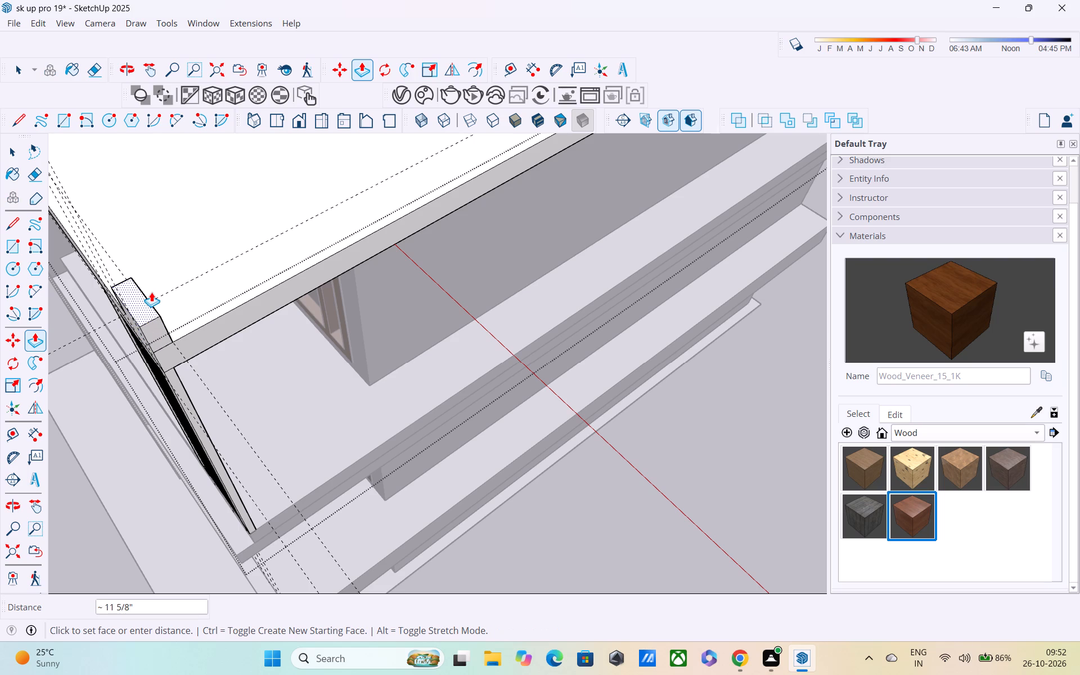
text(1.5')
key(Return)
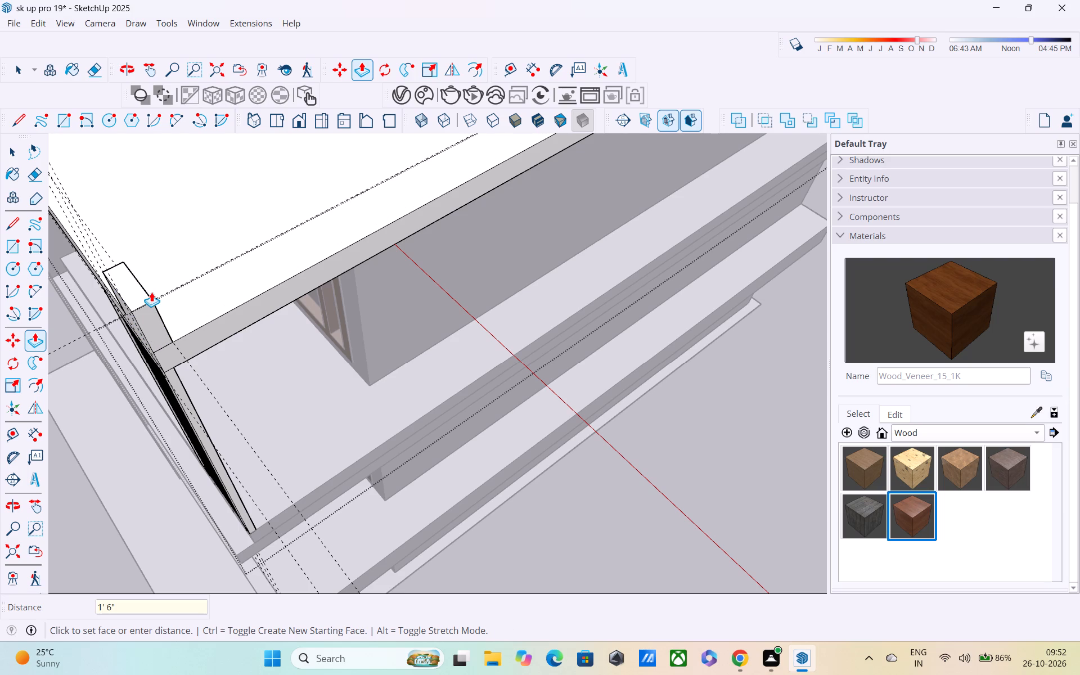
Examine the proportions of the new roof post against the slatted screen and the whole facade.
scroll(151, 292, up, 1)
scroll(151, 292, down, 4)
middle_drag(142, 309, 310, 206)
scroll(142, 309, up, 1)
scroll(310, 205, down, 2)
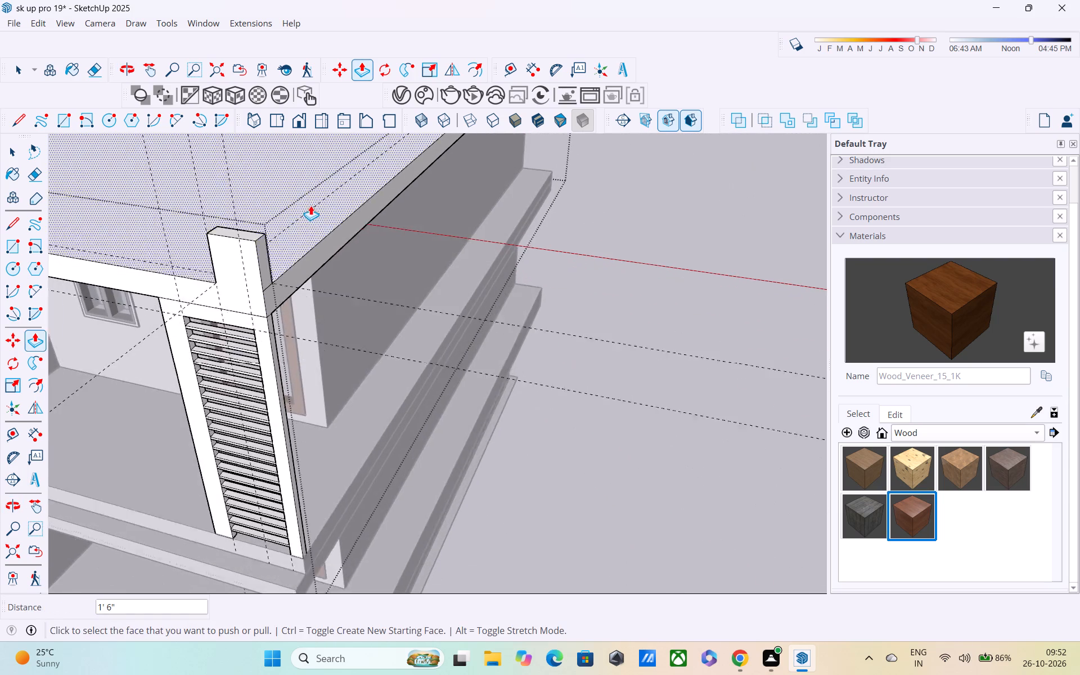
scroll(310, 205, down, 2)
middle_drag(300, 224, 327, 182)
scroll(312, 209, down, 4)
middle_drag(284, 216, 337, 172)
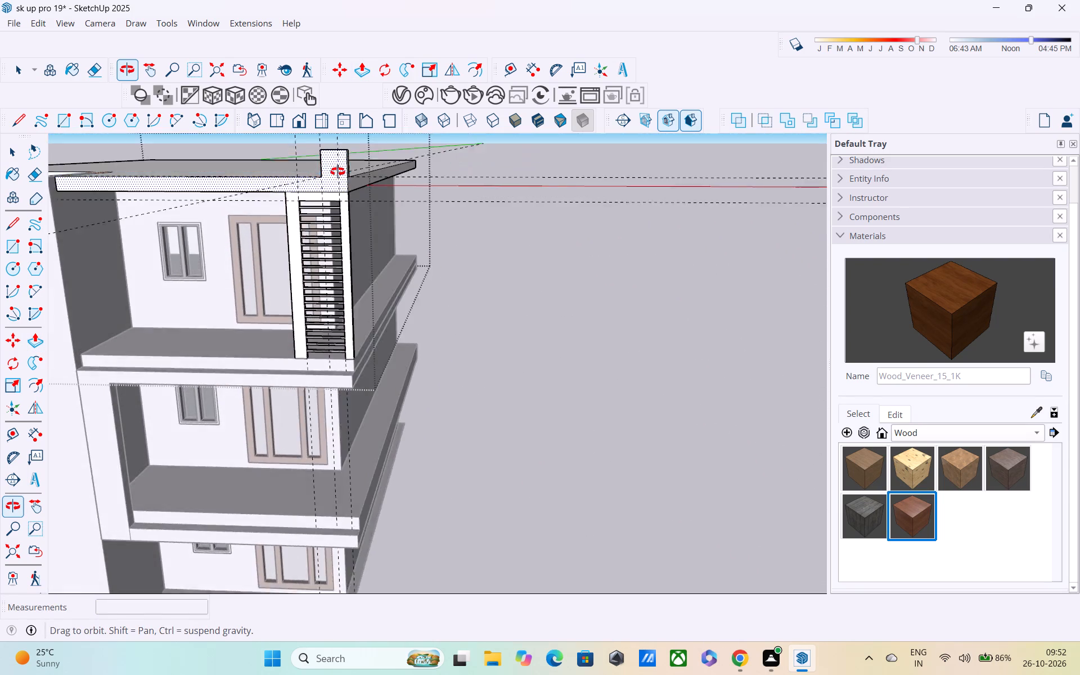
middle_drag(337, 172, 344, 173)
scroll(343, 173, up, 1)
scroll(314, 178, down, 3)
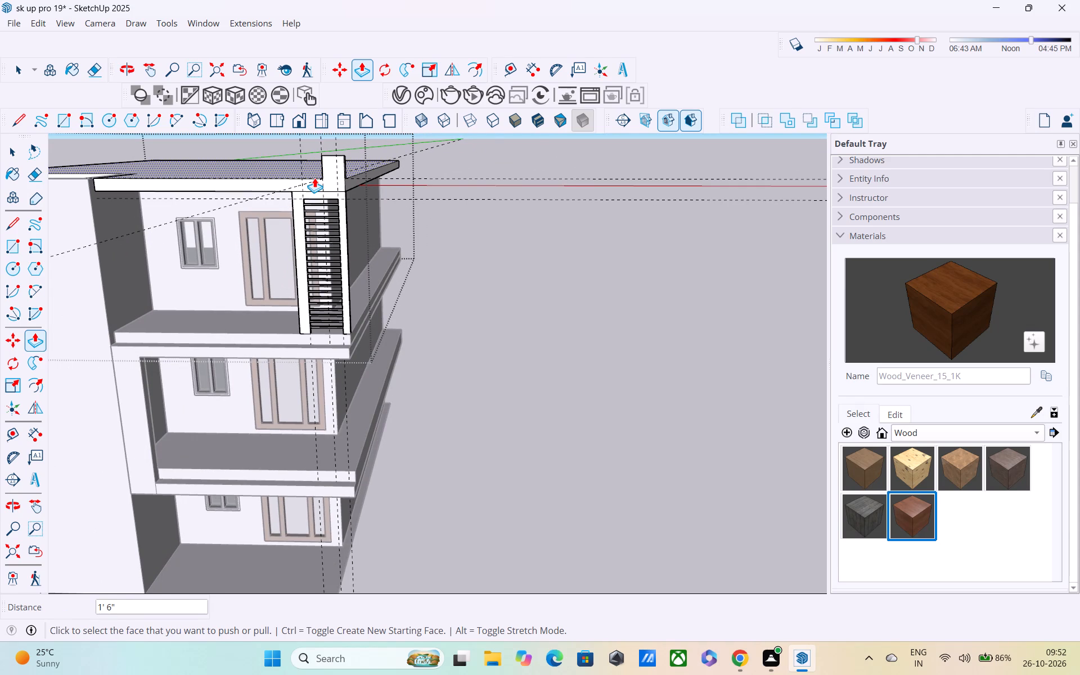
middle_drag(314, 178, 344, 154)
middle_drag(360, 143, 250, 204)
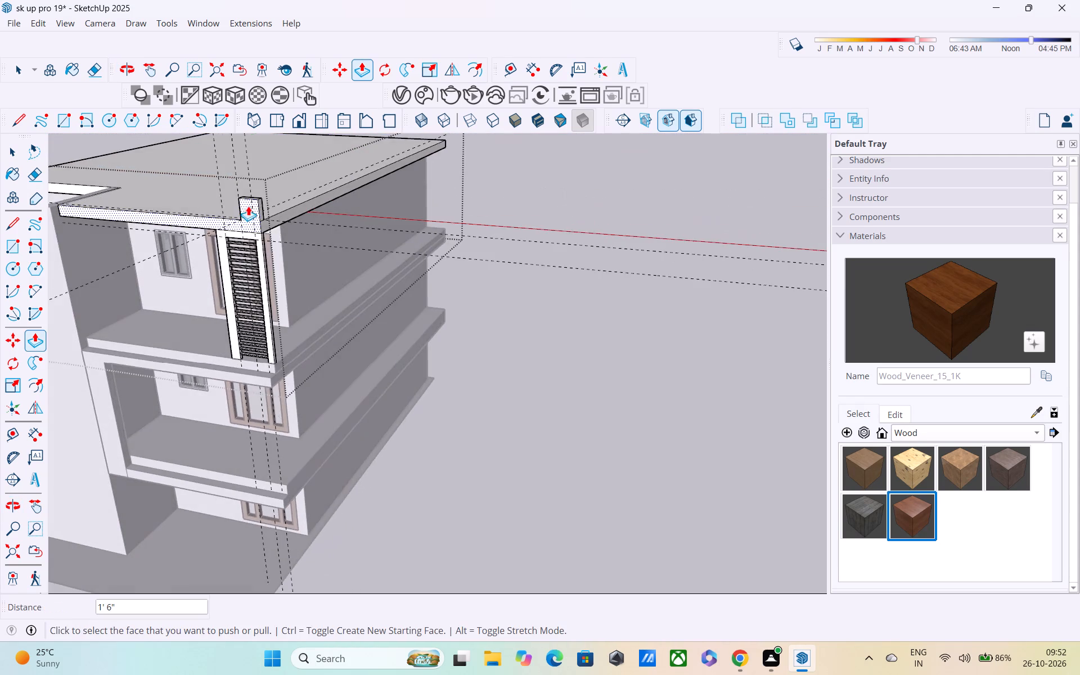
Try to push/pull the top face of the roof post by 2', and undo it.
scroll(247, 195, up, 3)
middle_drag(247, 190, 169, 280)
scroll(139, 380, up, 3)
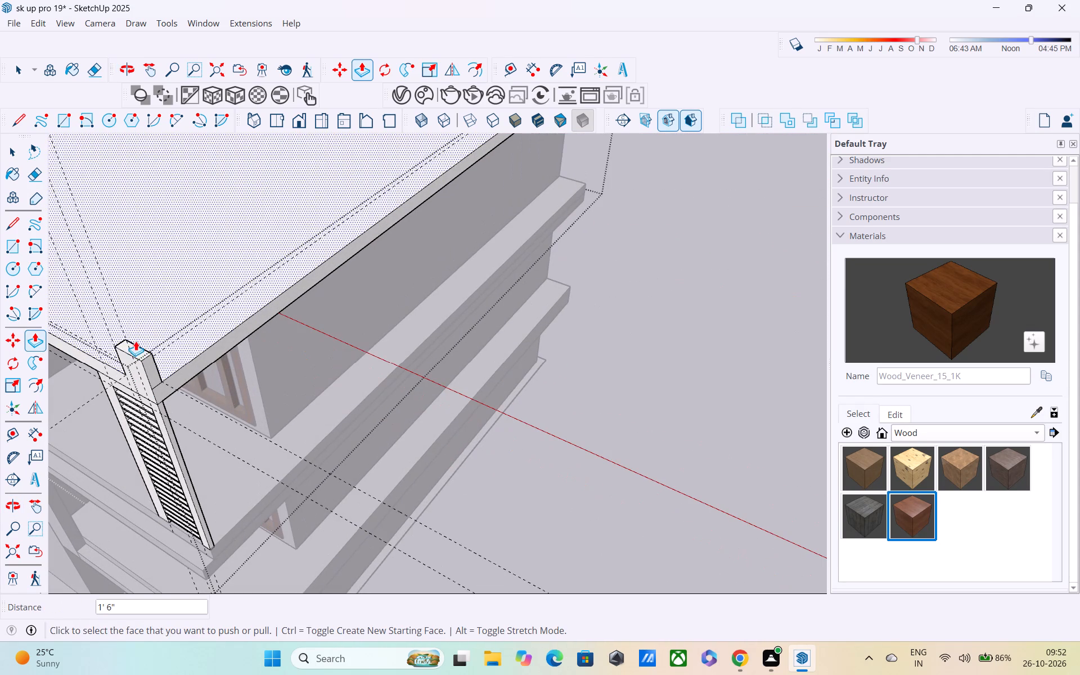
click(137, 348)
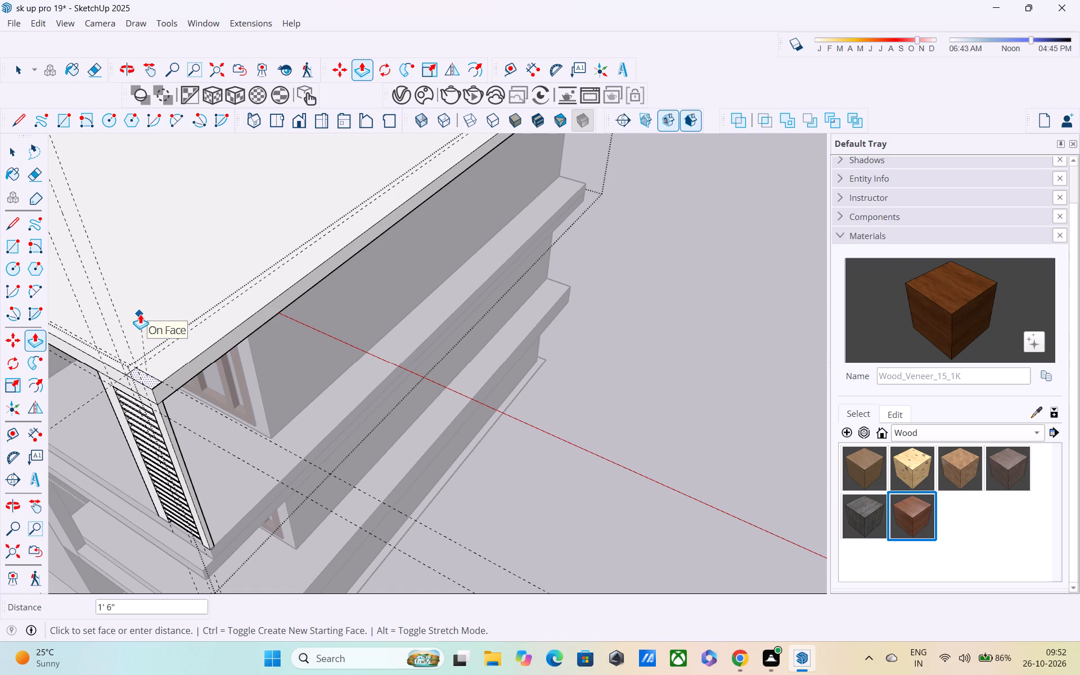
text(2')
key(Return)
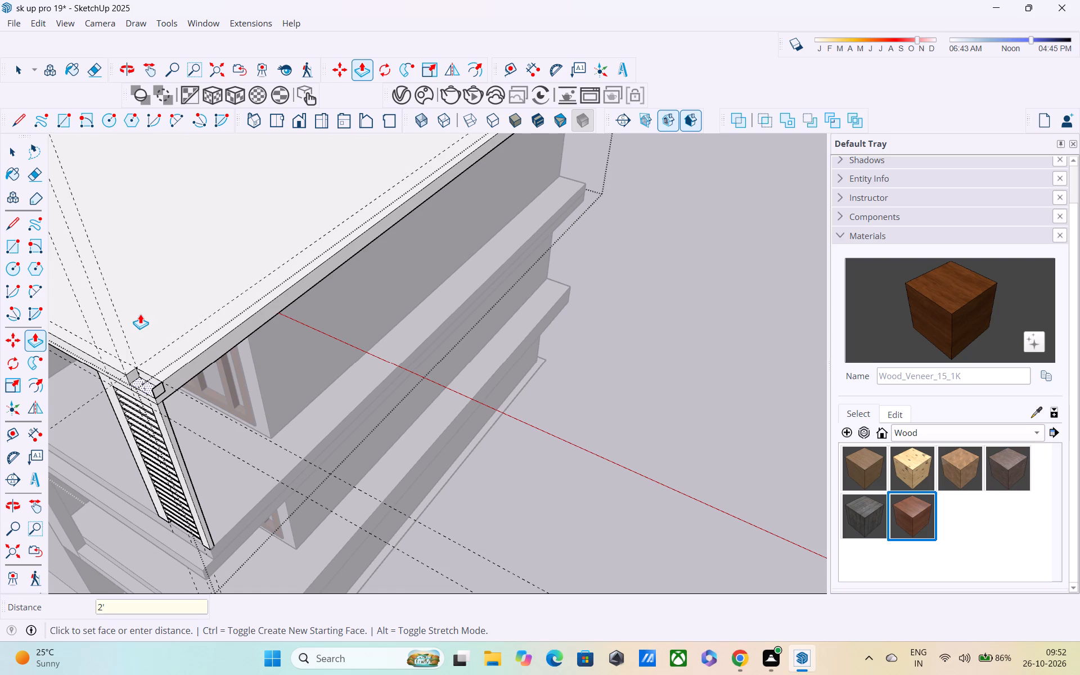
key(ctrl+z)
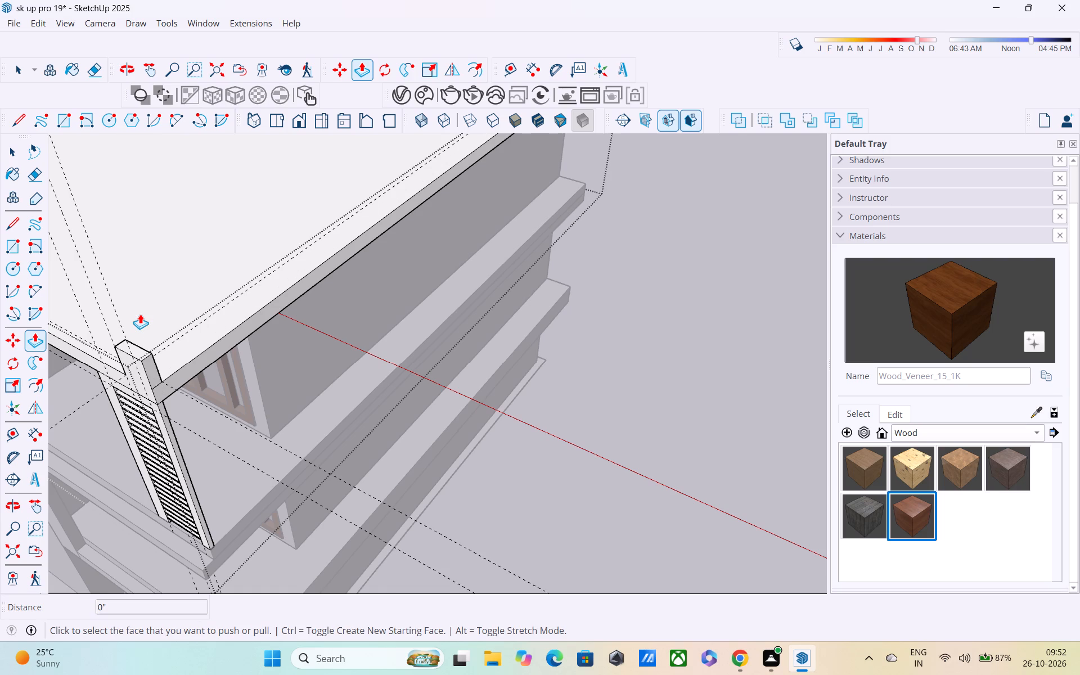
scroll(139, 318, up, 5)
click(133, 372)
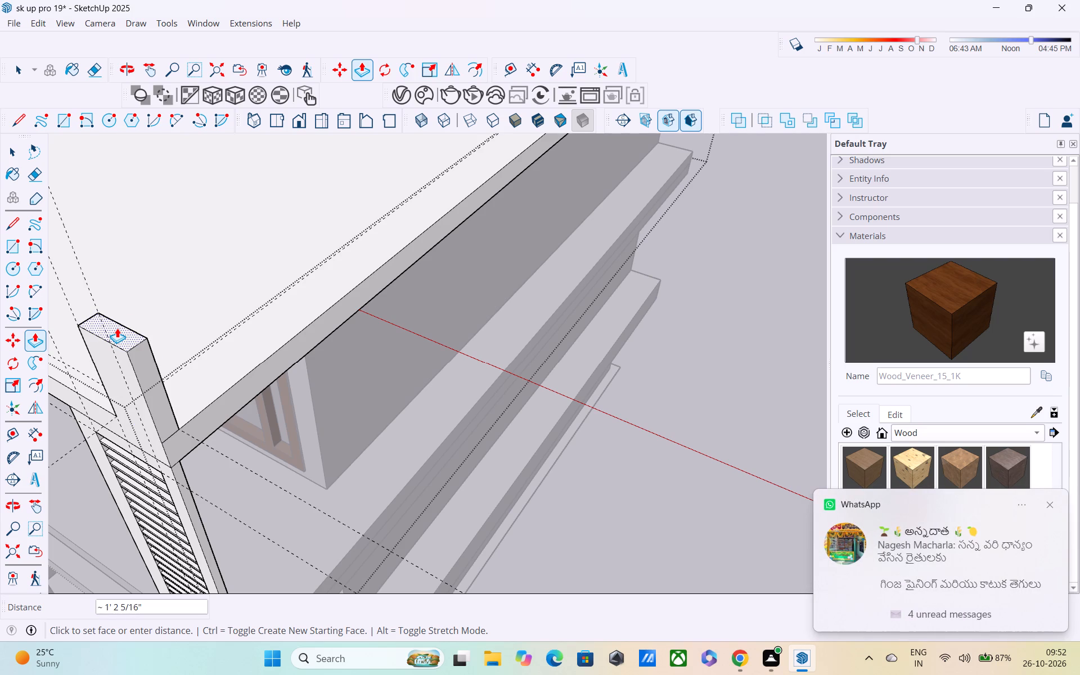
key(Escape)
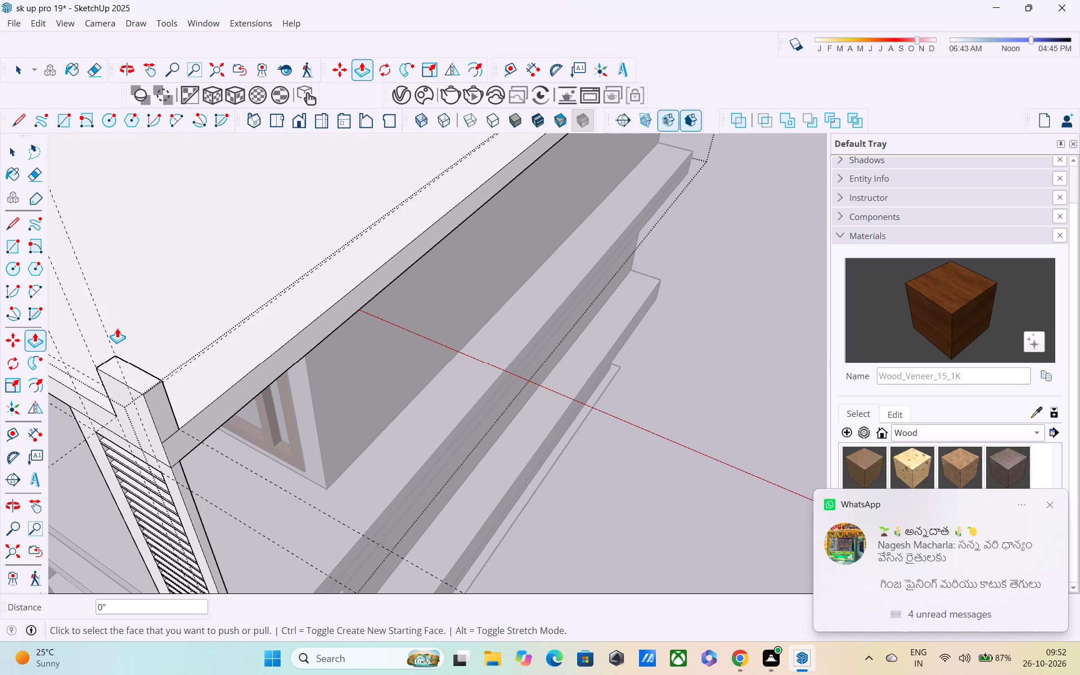
Push/pull the top face of the roof post upward by 0.5'.
middle_drag(166, 358, 254, 310)
middle_drag(257, 317, 251, 273)
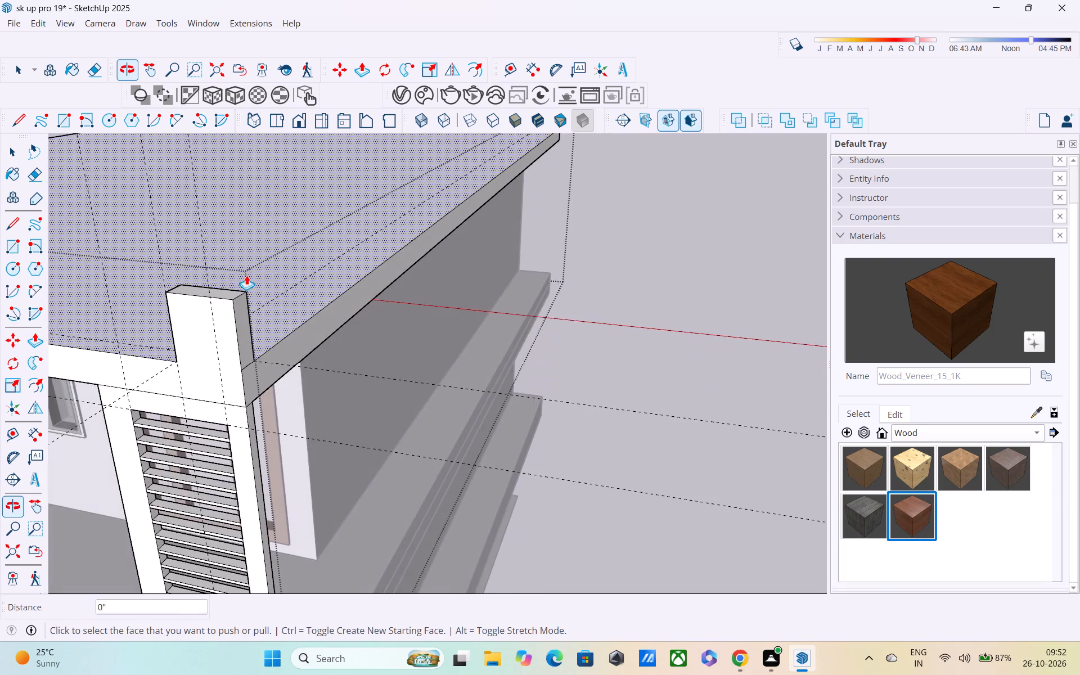
scroll(236, 281, up, 3)
click(224, 303)
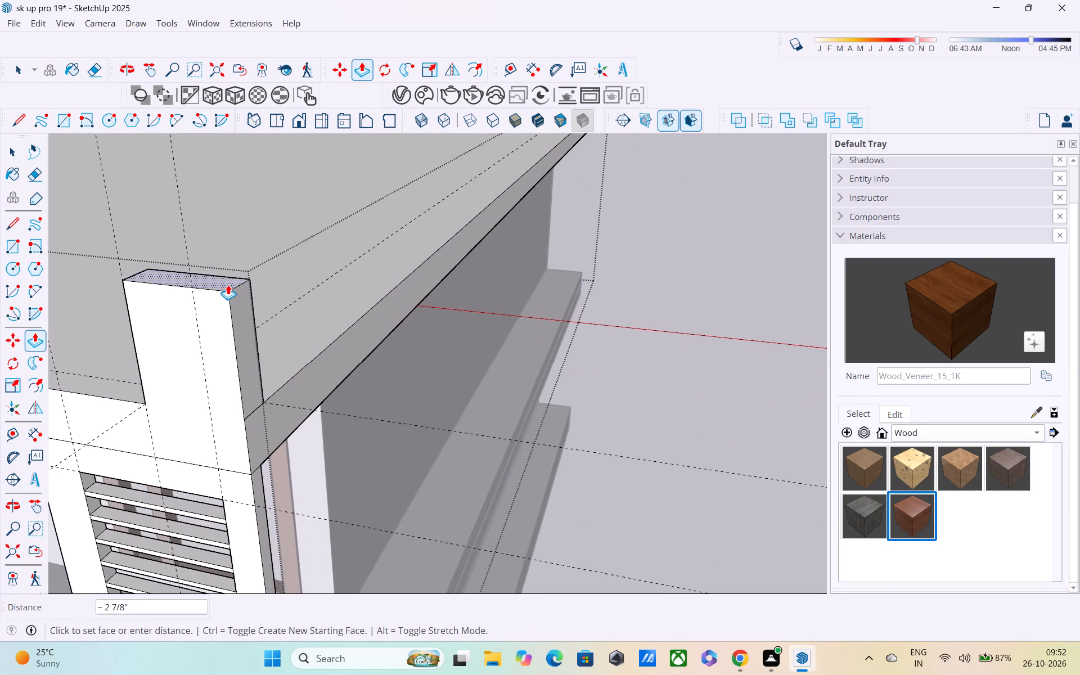
text(0.)
text(5')
key(Return)
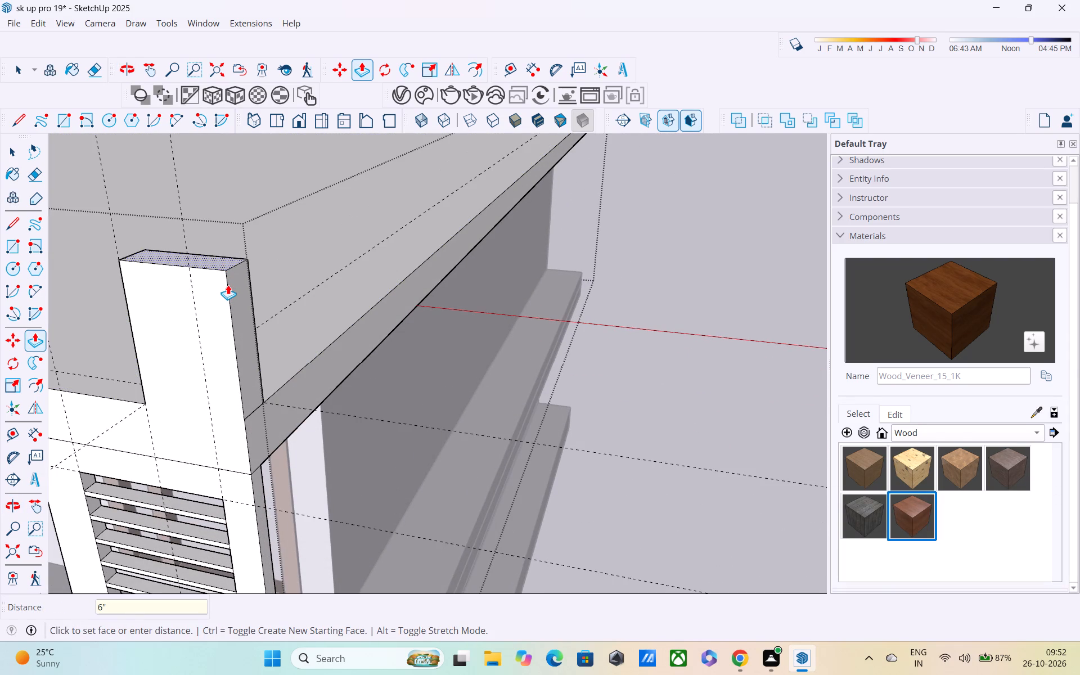
Examine the heightened roof post against the slatted screen, the roof slab and the whole building.
scroll(228, 285, down, 6)
middle_drag(222, 376, 375, 300)
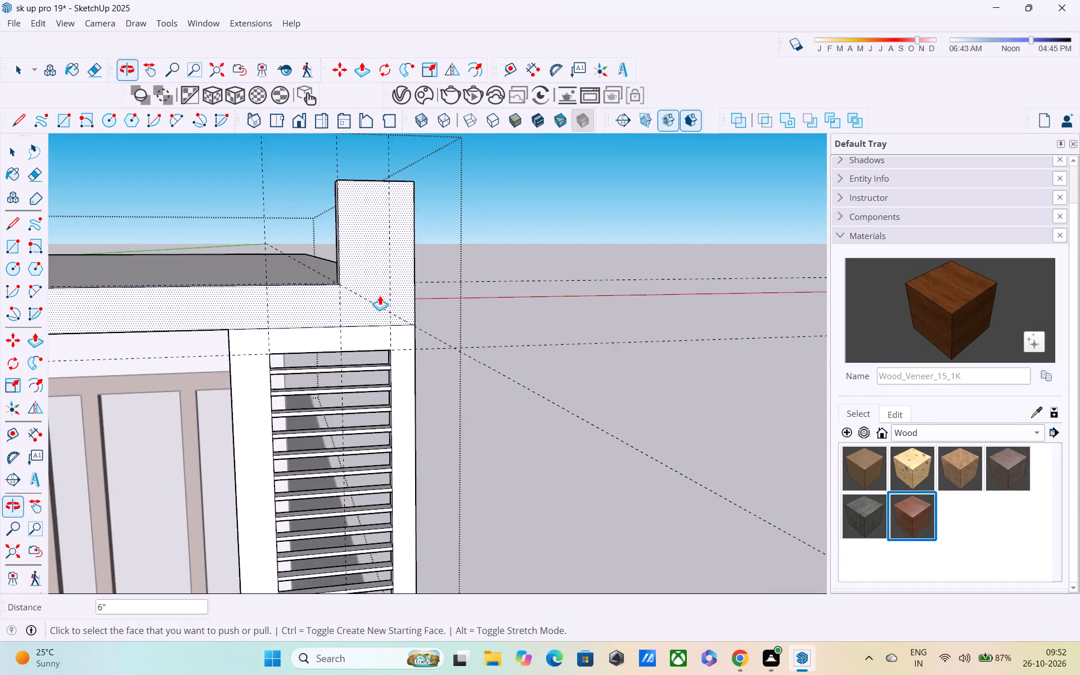
scroll(381, 291, up, 1)
scroll(381, 291, down, 6)
middle_drag(490, 254, 300, 277)
shift+middle_drag(308, 276, 520, 241)
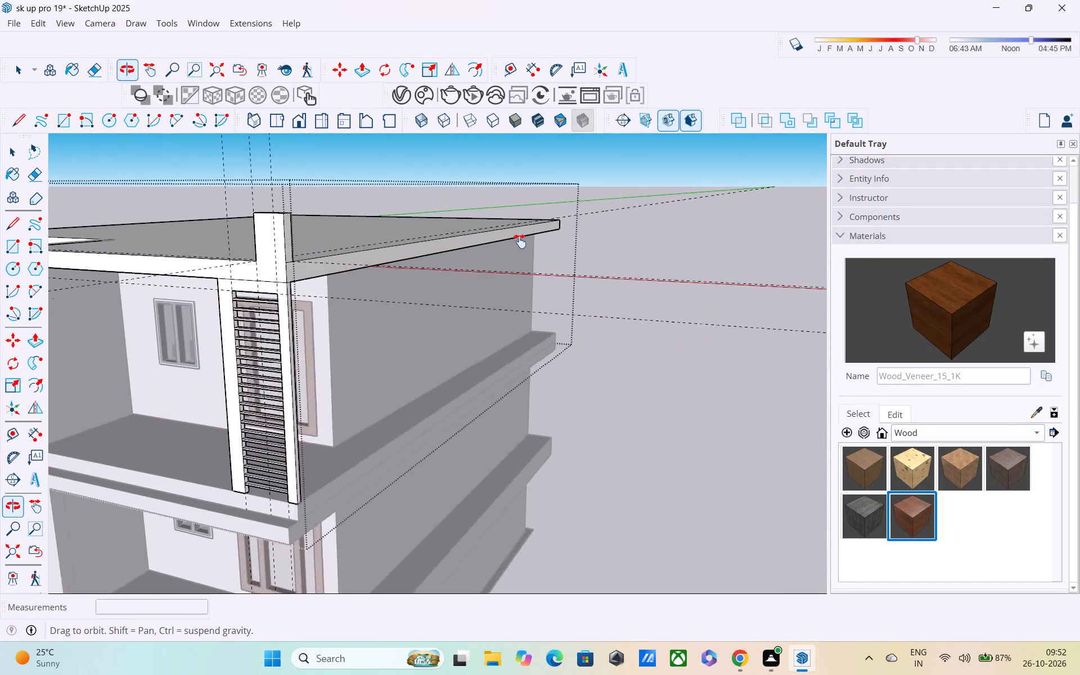
shift+middle_drag(520, 241, 551, 241)
middle_drag(448, 262, 595, 265)
scroll(560, 264, down, 4)
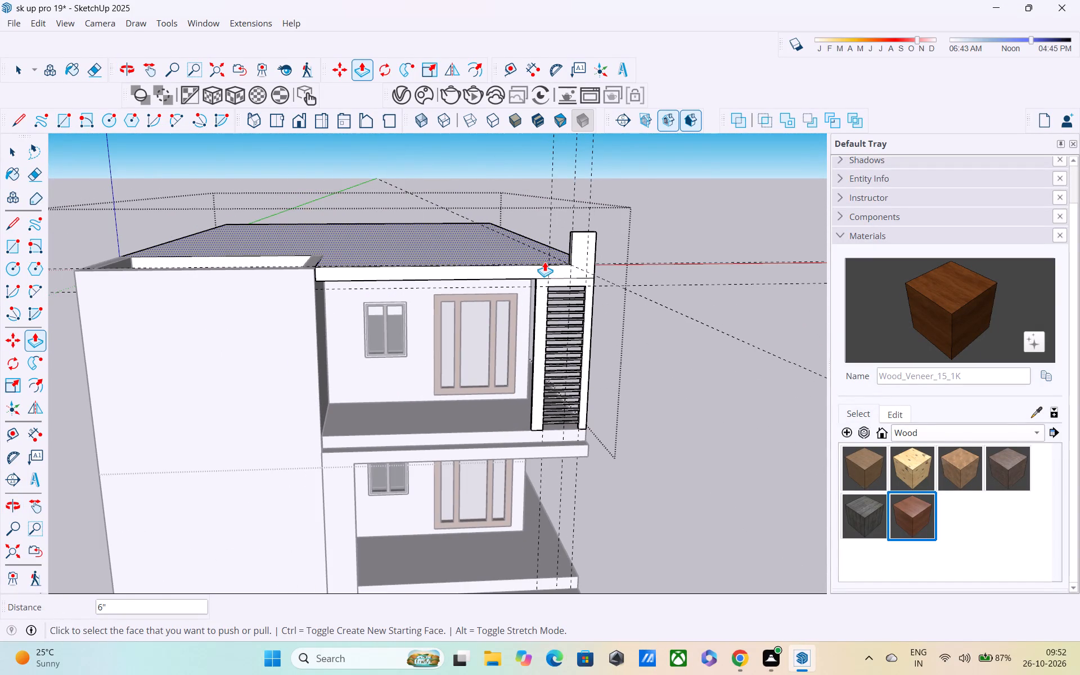
scroll(523, 313, down, 5)
middle_drag(500, 322, 497, 322)
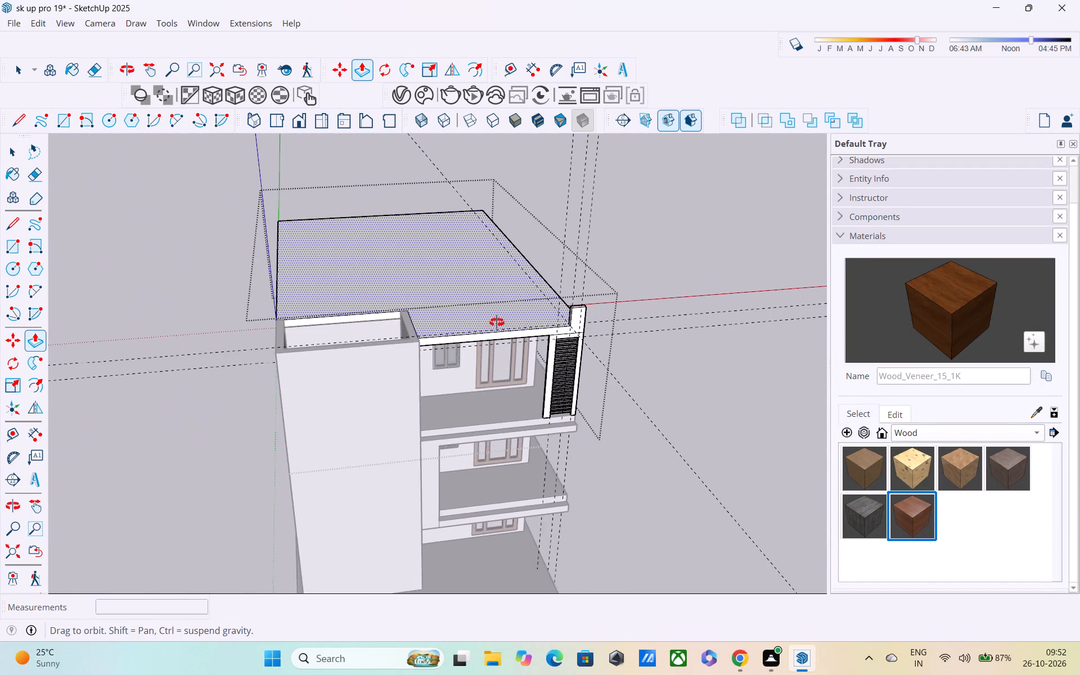
middle_drag(497, 322, 434, 280)
scroll(414, 292, up, 3)
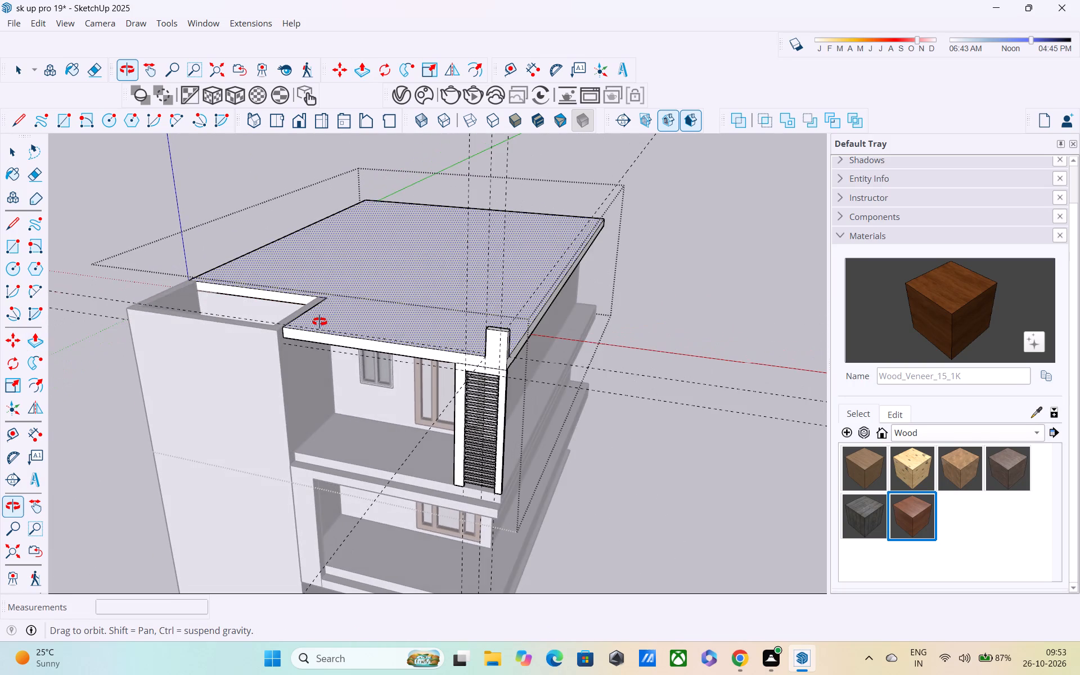
middle_drag(369, 310, 341, 331)
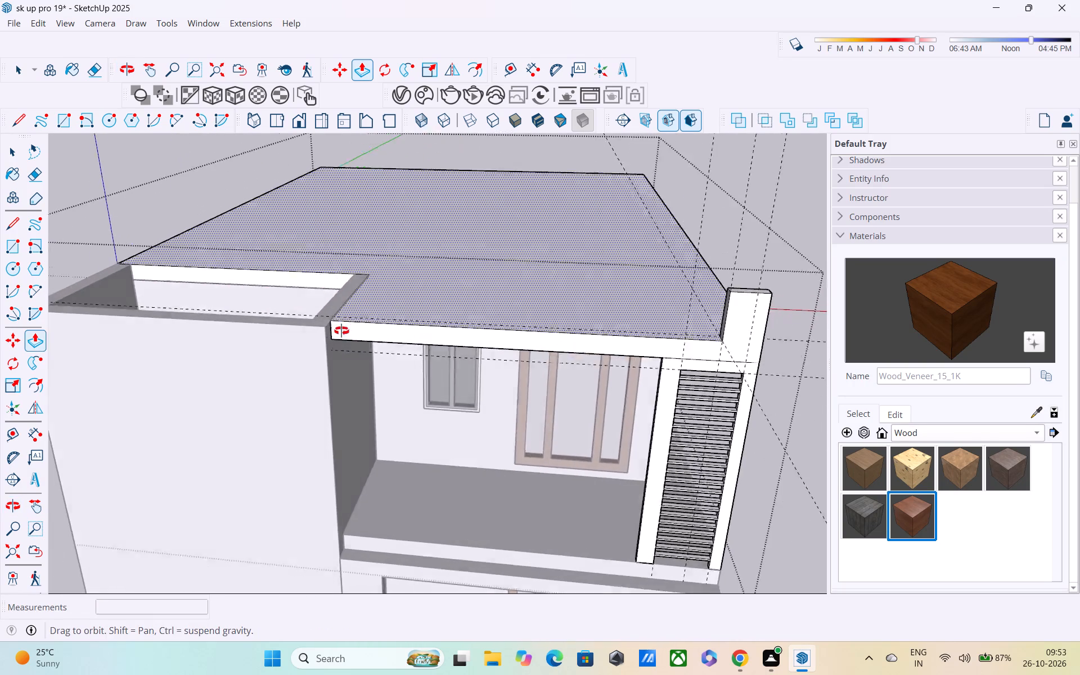
middle_drag(341, 331, 271, 373)
scroll(318, 349, down, 4)
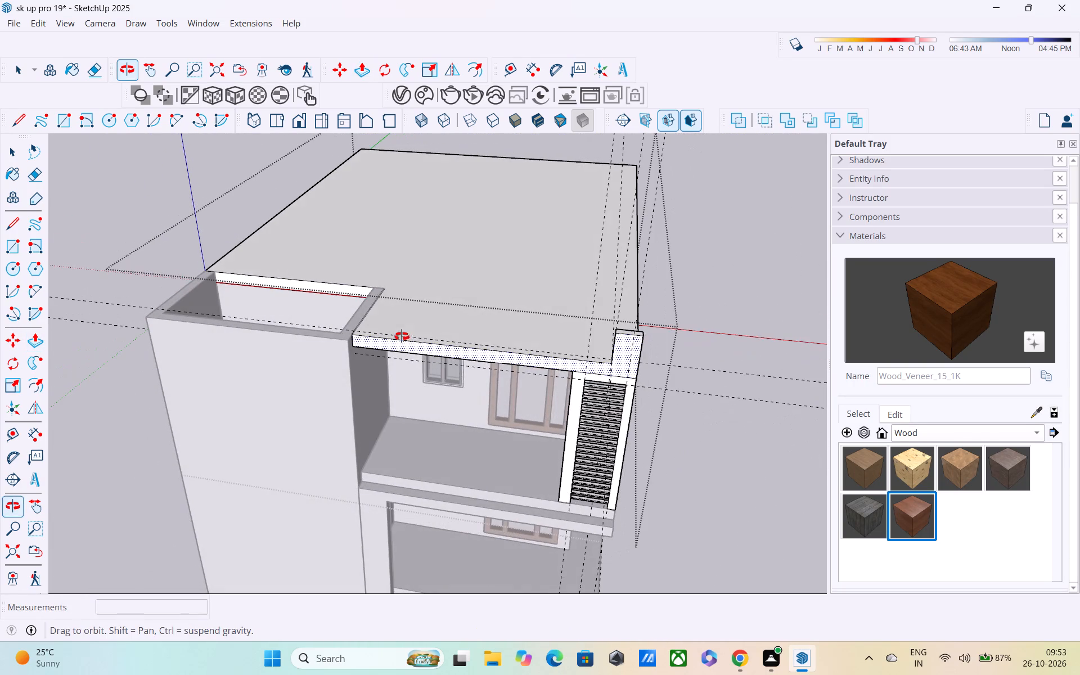
scroll(457, 309, down, 4)
middle_drag(449, 310, 426, 312)
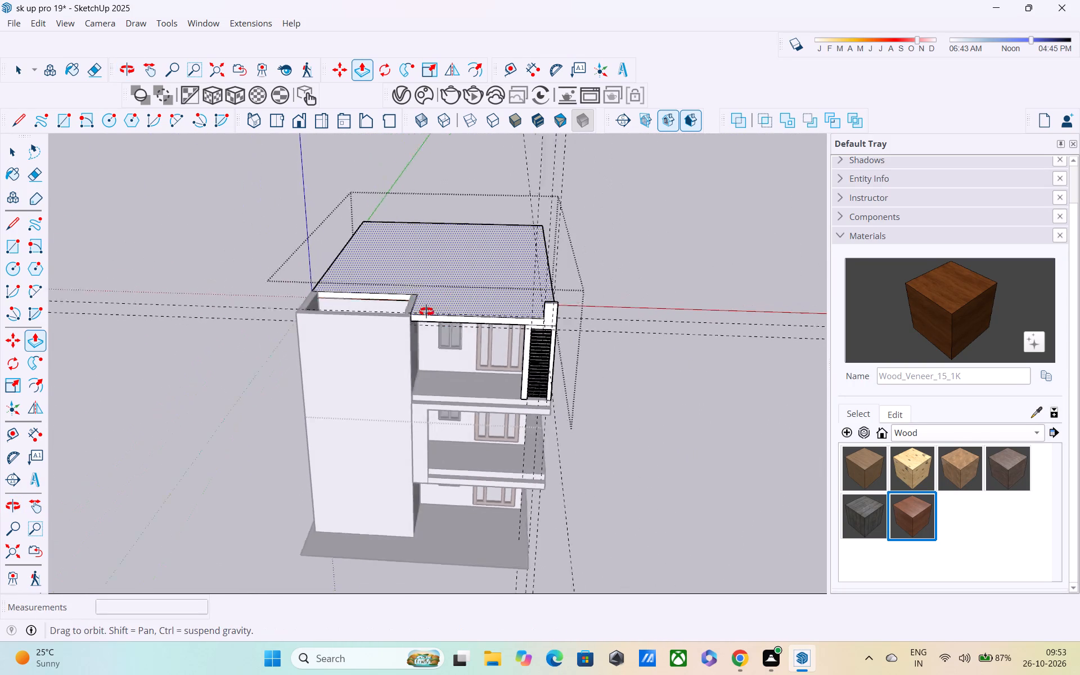
middle_drag(426, 312, 313, 362)
key(space)
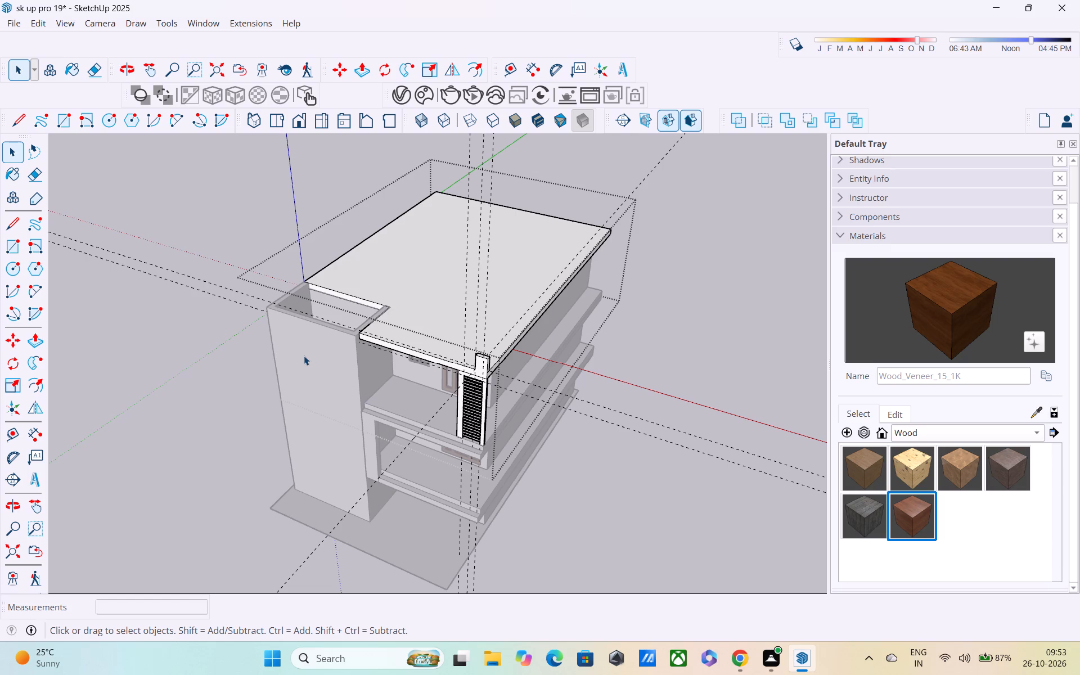
Inspect the front roof edge from the corner post to its junction with the open-topped block beside the balconies.
scroll(307, 352, down, 3)
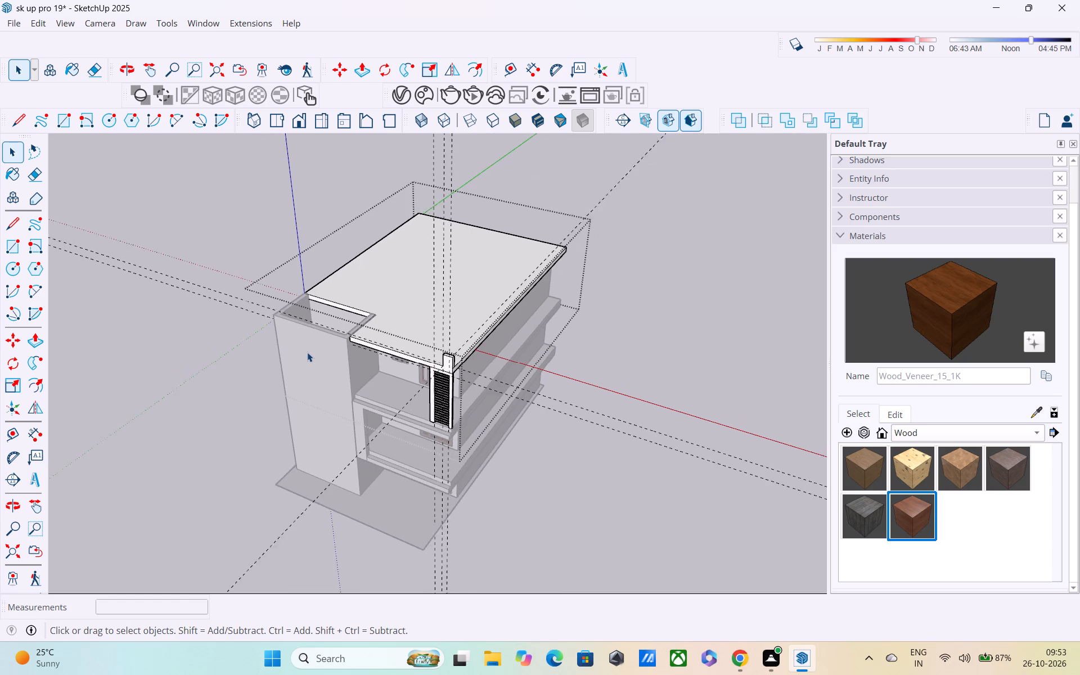
middle_drag(436, 348, 469, 292)
scroll(544, 322, up, 5)
middle_drag(538, 316, 558, 198)
scroll(412, 218, up, 2)
middle_drag(298, 287, 412, 389)
scroll(415, 362, up, 3)
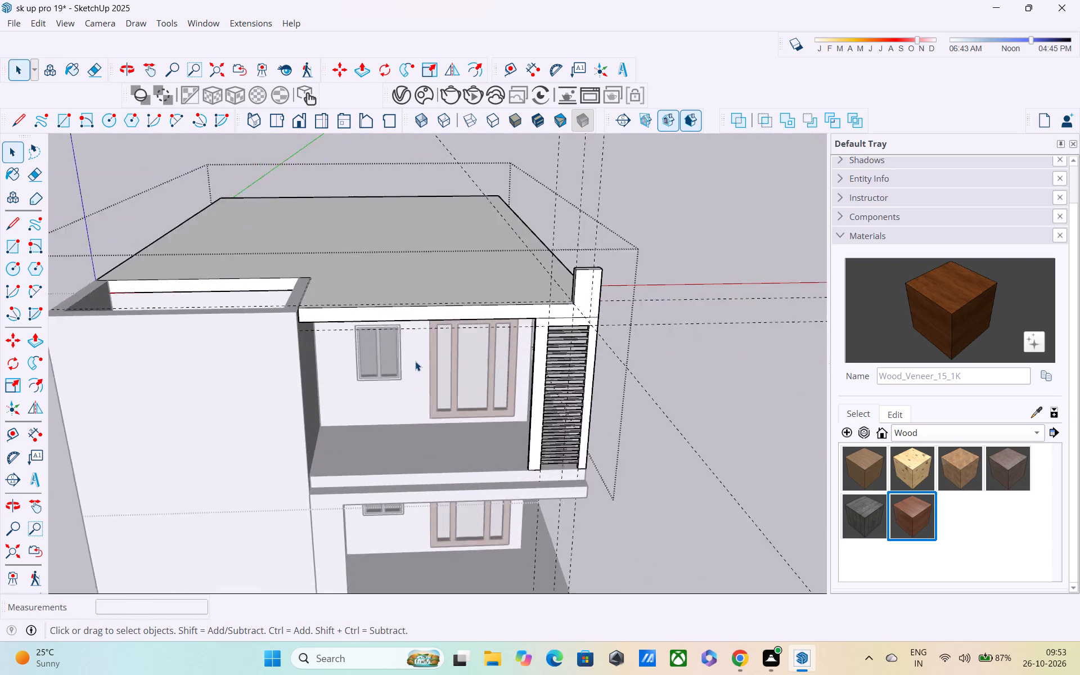
scroll(415, 361, up, 4)
middle_drag(396, 337, 615, 399)
scroll(615, 399, down, 1)
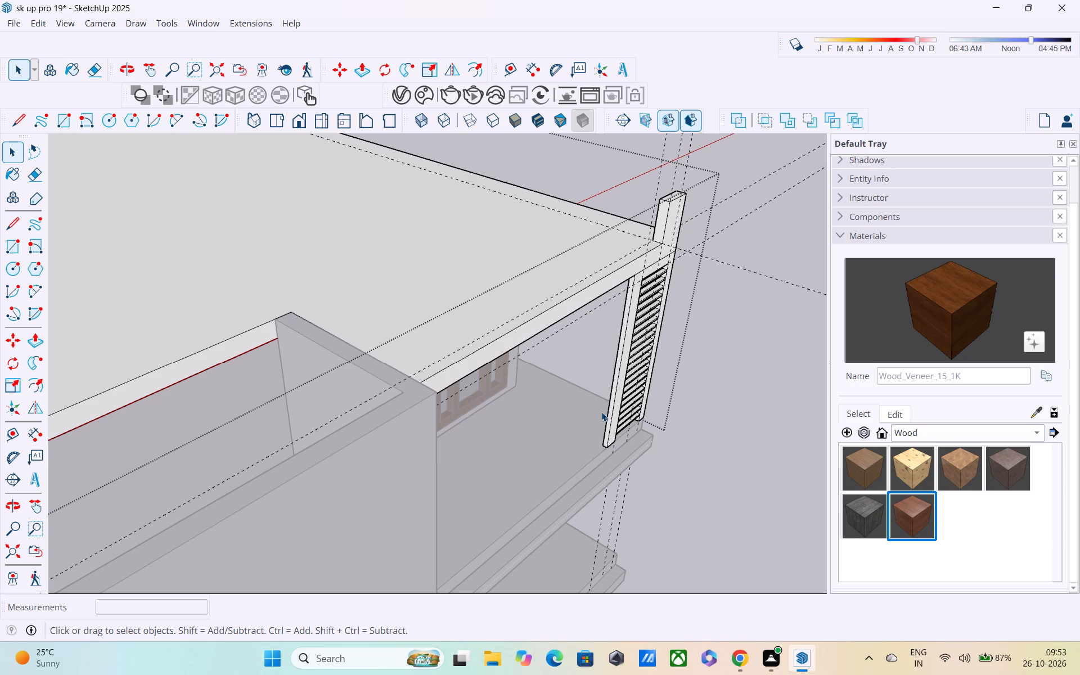
scroll(601, 412, down, 4)
shift+middle_drag(714, 418, 699, 413)
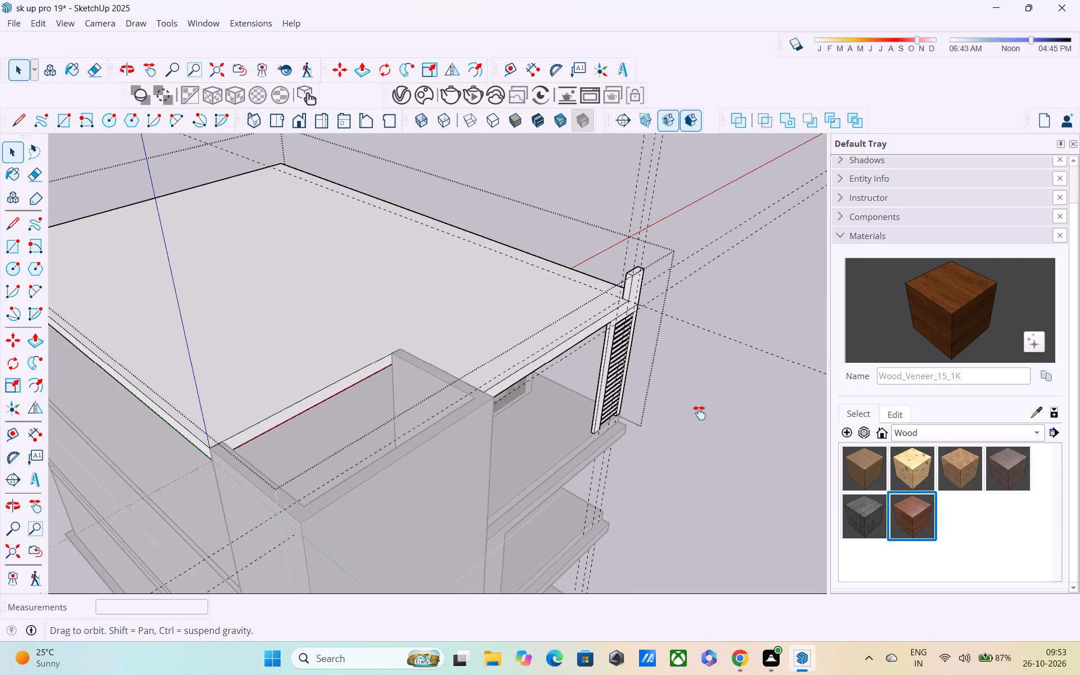
shift+middle_drag(699, 413, 648, 334)
middle_drag(629, 312, 654, 421)
scroll(472, 386, up, 3)
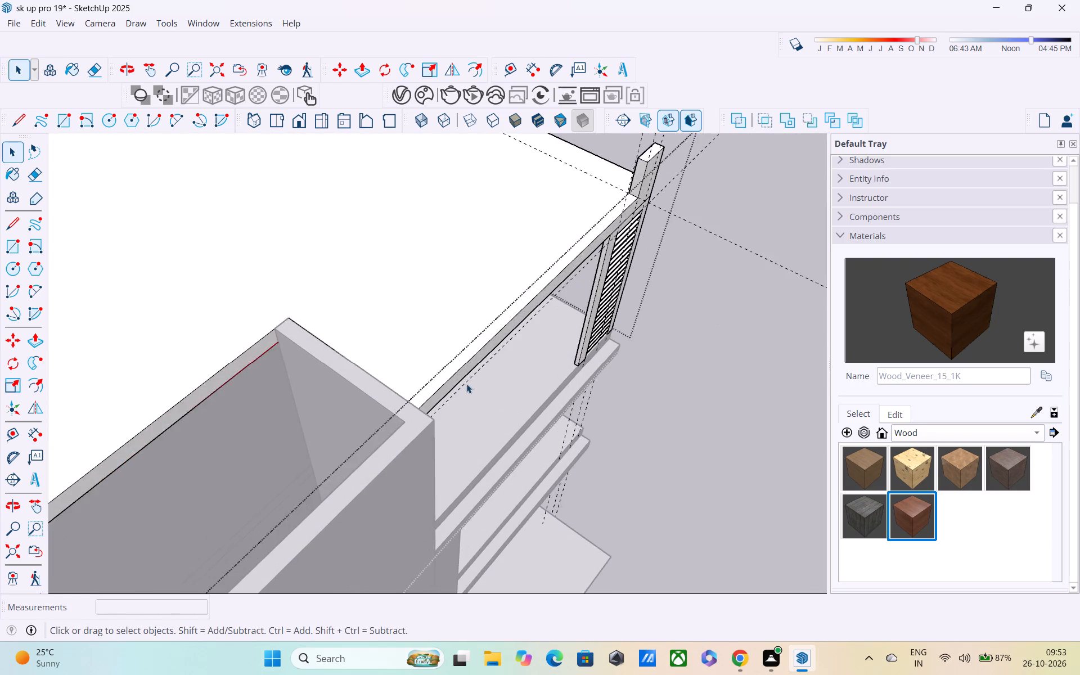
scroll(458, 382, down, 1)
scroll(453, 380, up, 3)
middle_drag(452, 380, 489, 435)
scroll(432, 435, up, 3)
middle_drag(447, 420, 442, 417)
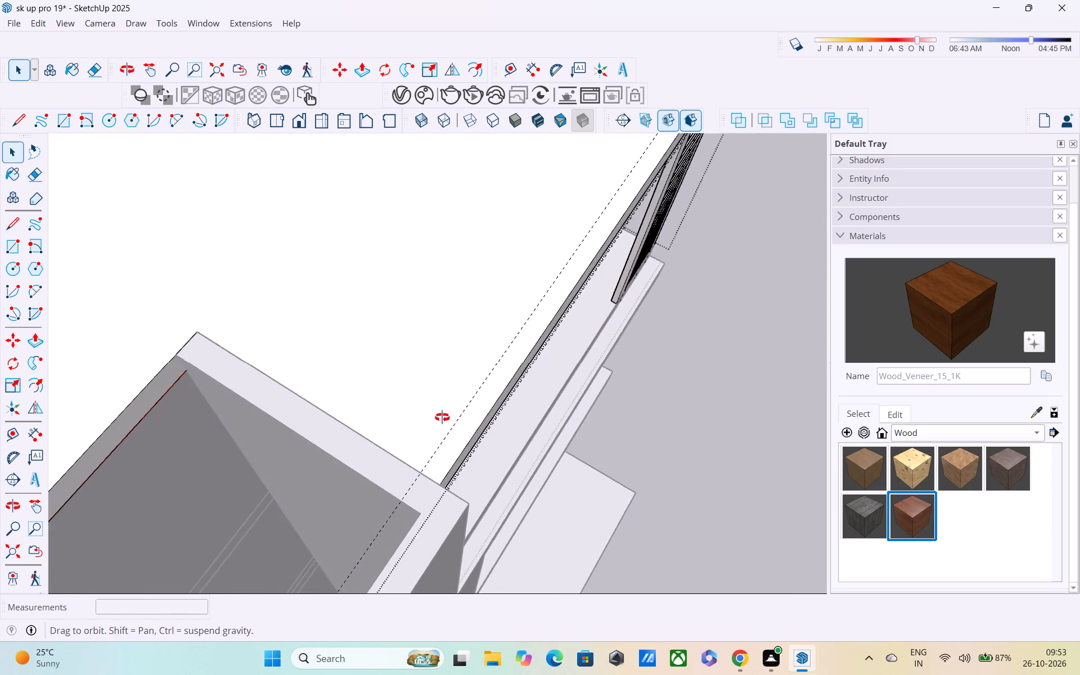
middle_drag(442, 417, 284, 343)
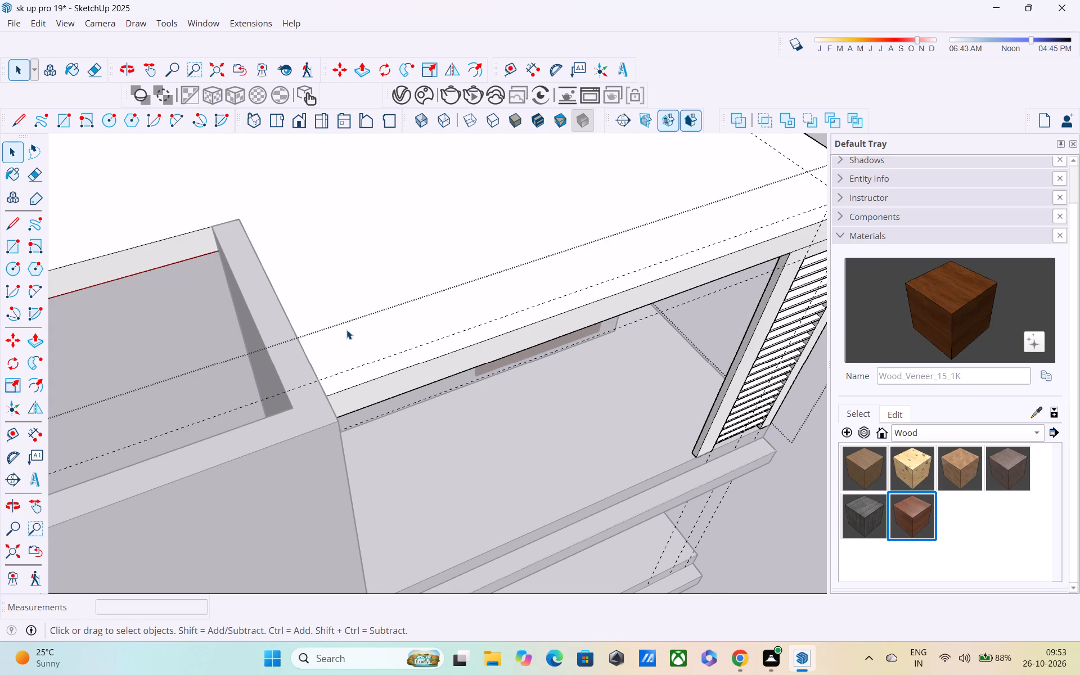
Examine the roof slab's front edge and the upper balcony opening between the solid block and the slatted screen.
scroll(346, 330, up, 1)
scroll(335, 325, down, 3)
shift+middle_drag(435, 352, 292, 371)
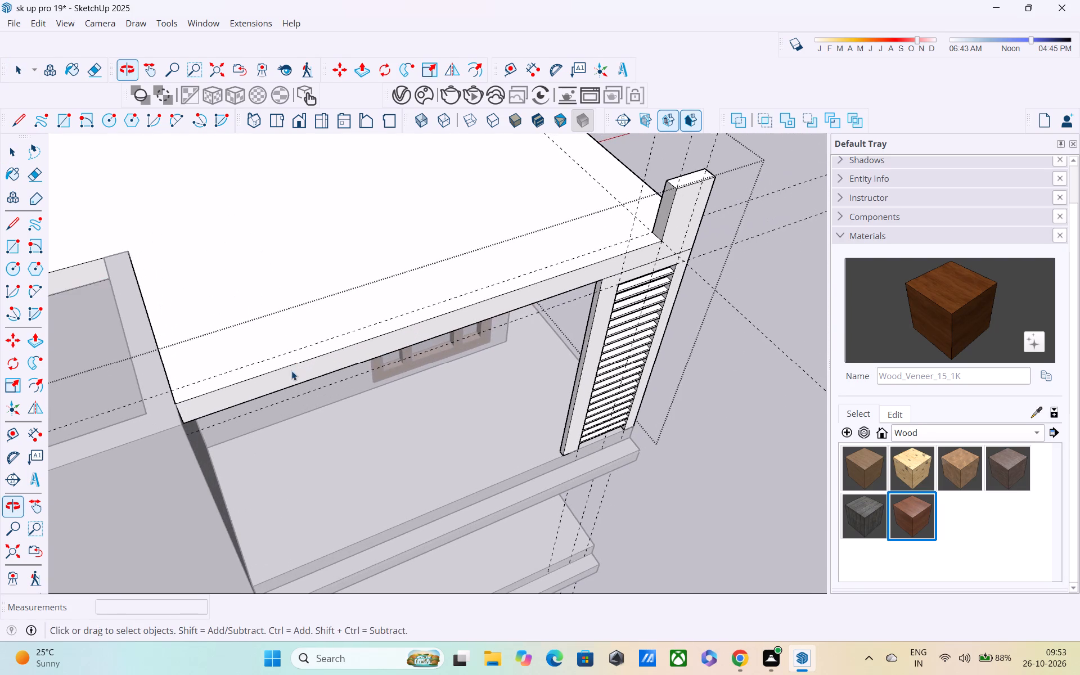
middle_drag(275, 367, 318, 353)
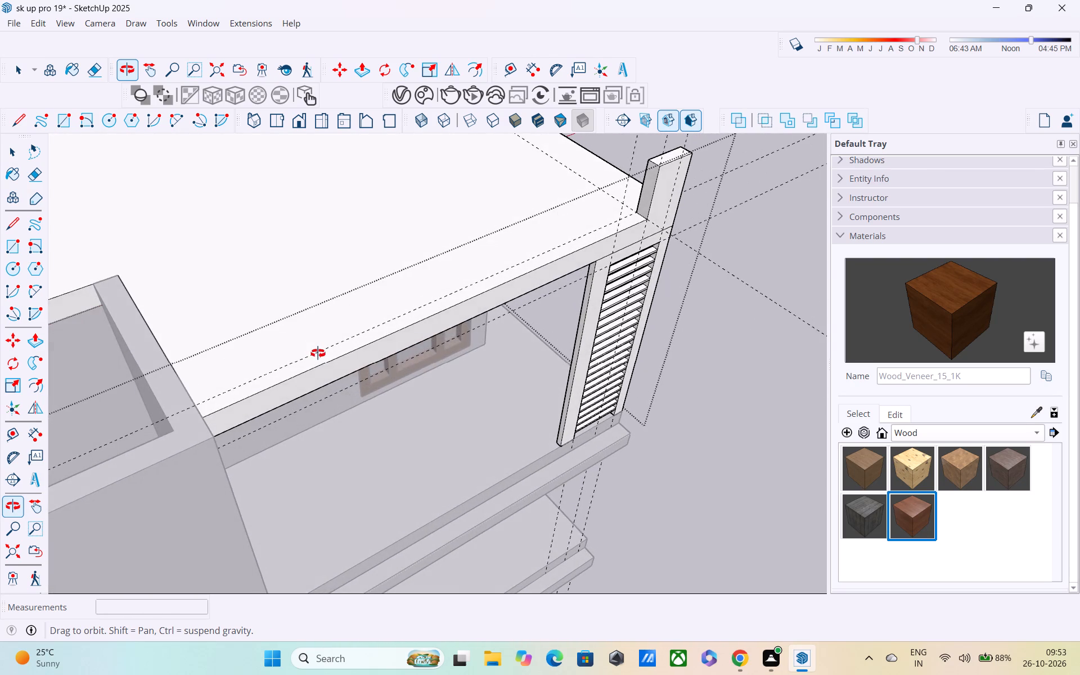
middle_drag(318, 353, 267, 345)
scroll(251, 345, down, 4)
middle_drag(259, 370, 259, 336)
scroll(259, 336, up, 1)
scroll(256, 339, down, 1)
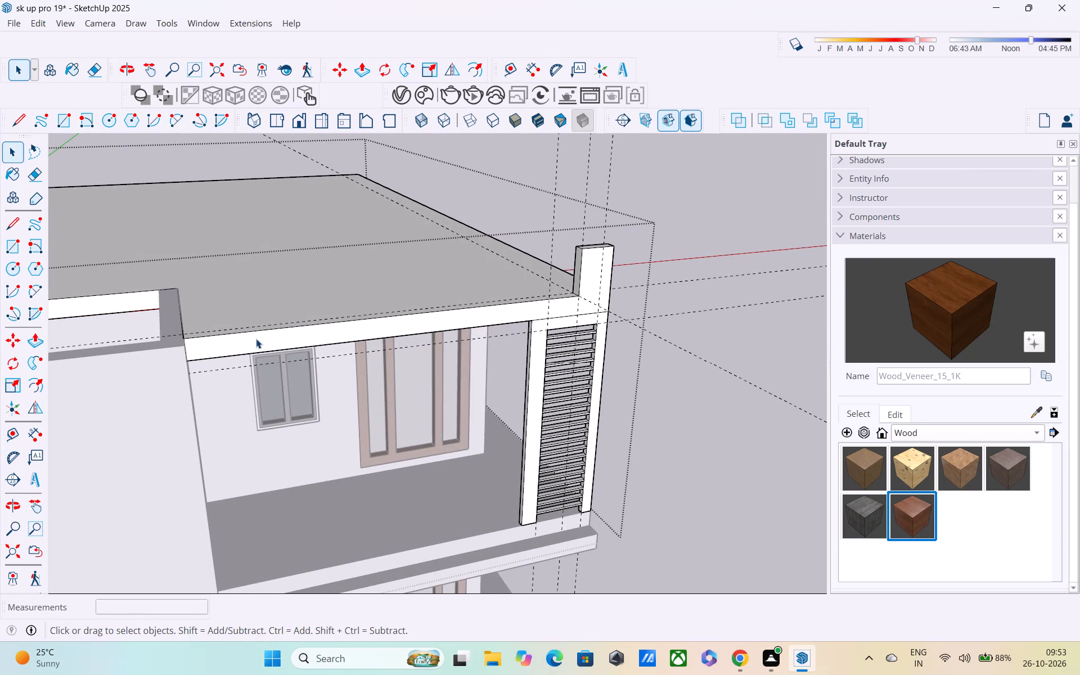
shift+middle_drag(245, 340, 256, 263)
scroll(233, 304, up, 2)
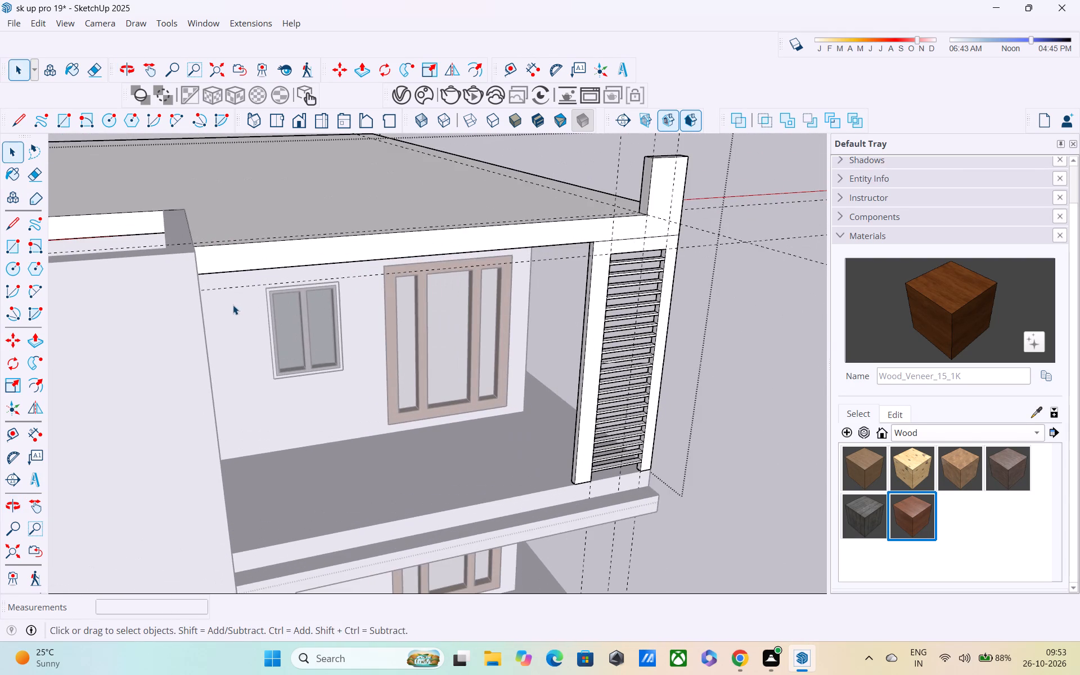
middle_drag(233, 305, 231, 274)
middle_drag(238, 333, 306, 313)
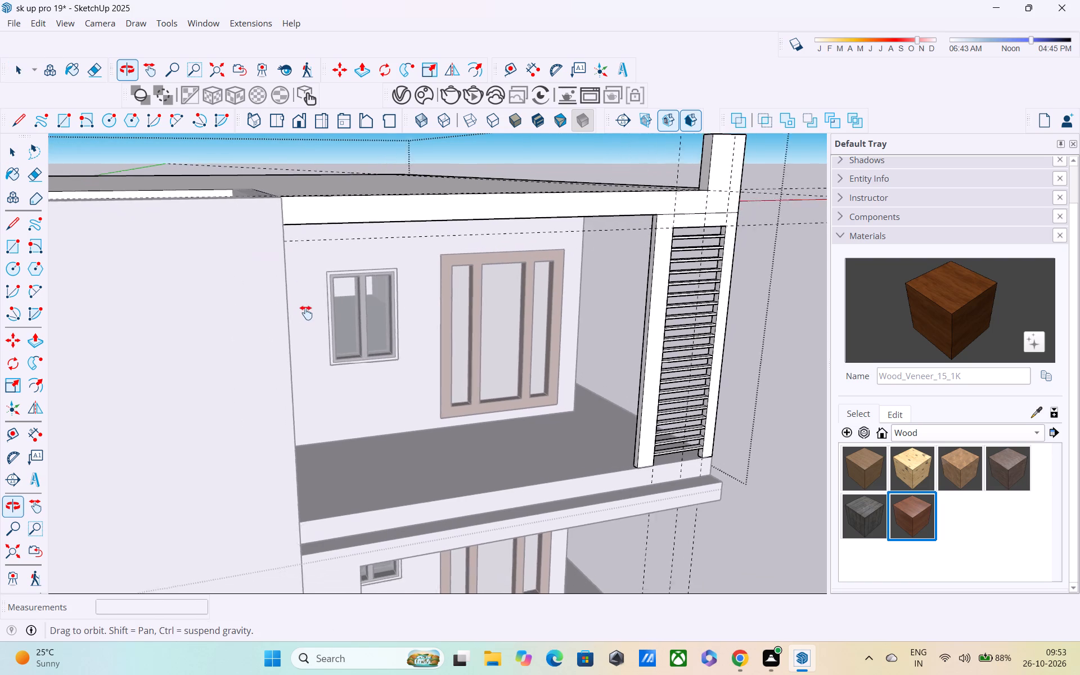
middle_drag(306, 313, 335, 311)
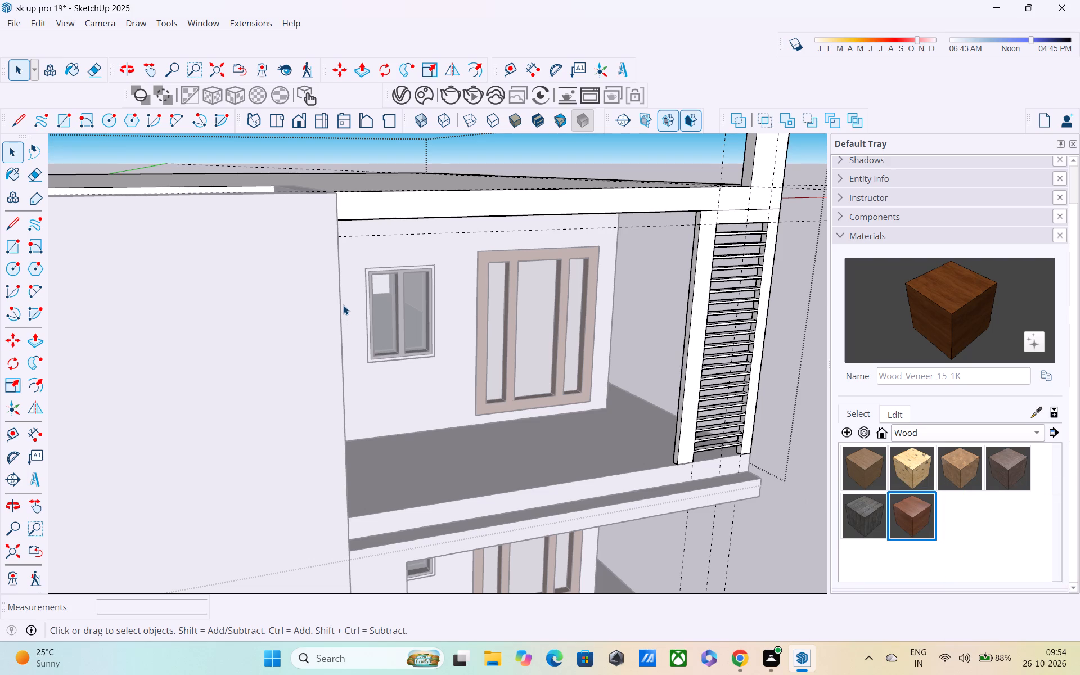
Review the upper facade, comparing the corner post with the roof edge and the solid block's top from several angles.
scroll(343, 303, down, 2)
middle_drag(343, 303, 122, 341)
middle_drag(132, 341, 272, 334)
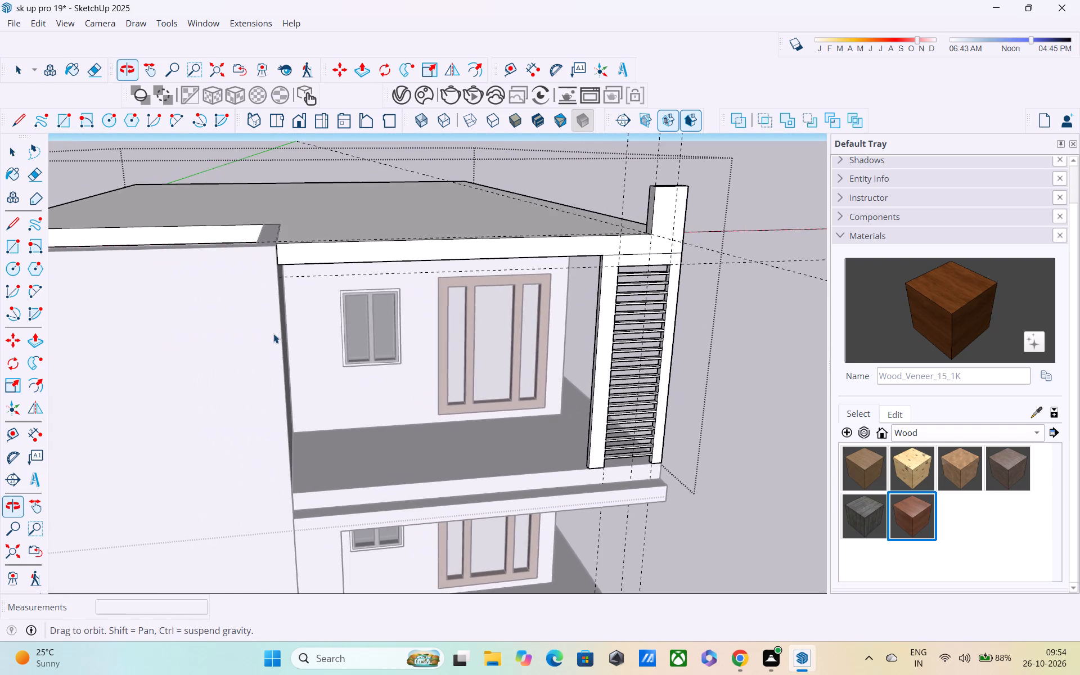
scroll(276, 329, down, 3)
middle_drag(284, 333, 277, 297)
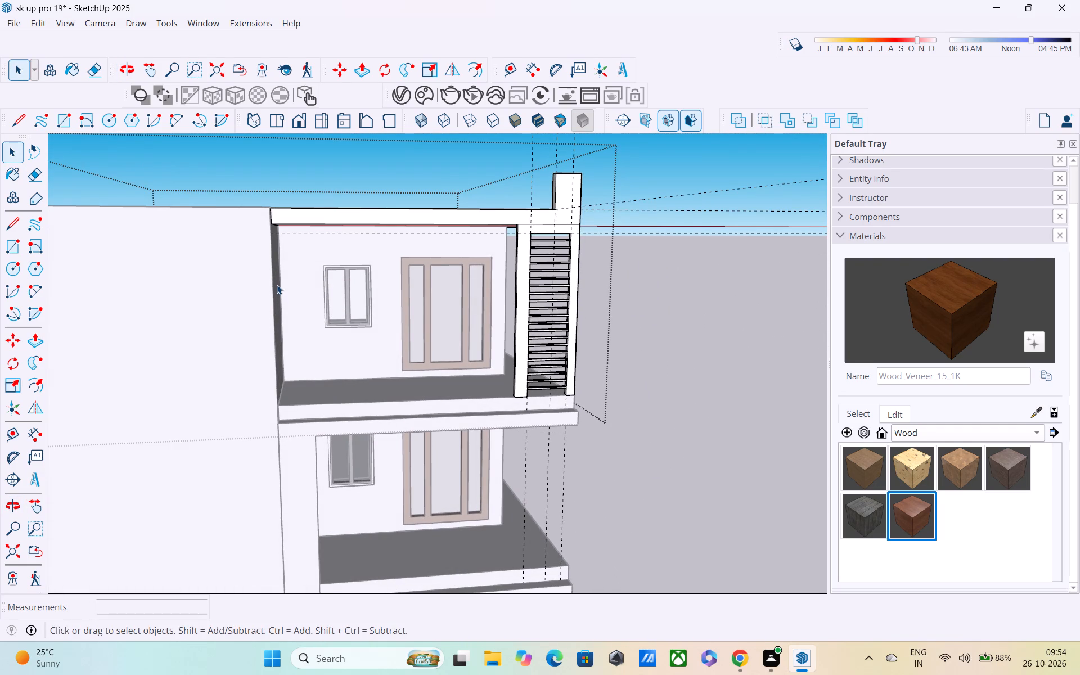
scroll(277, 282, down, 1)
shift+scroll(277, 282, down, 1)
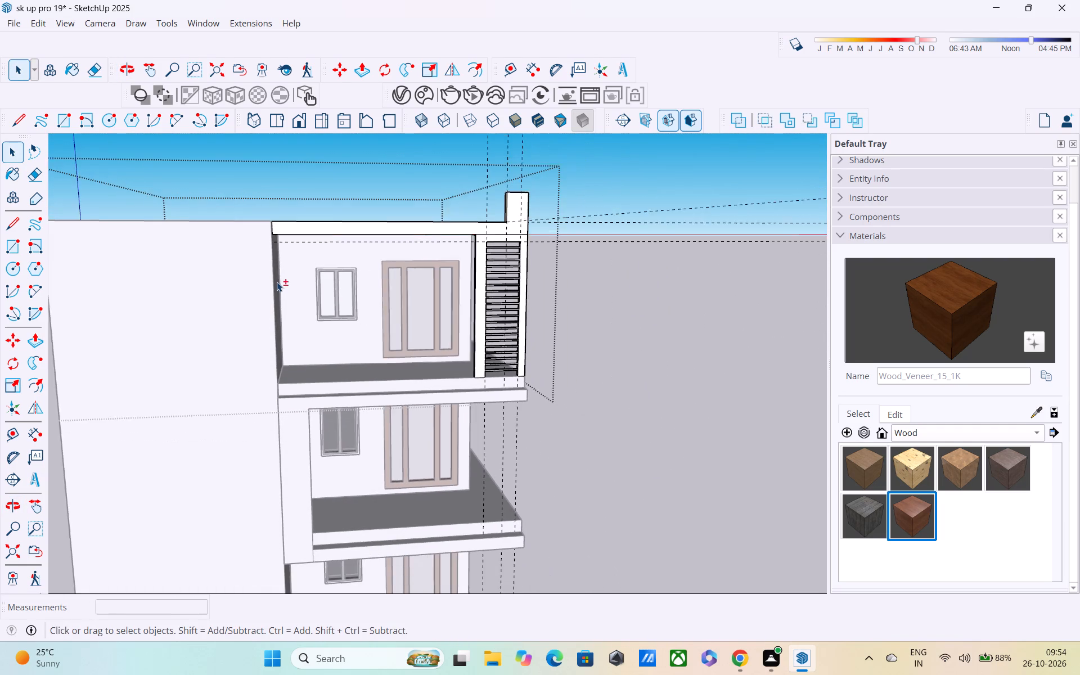
shift+middle_drag(277, 282, 480, 340)
middle_drag(583, 373, 377, 385)
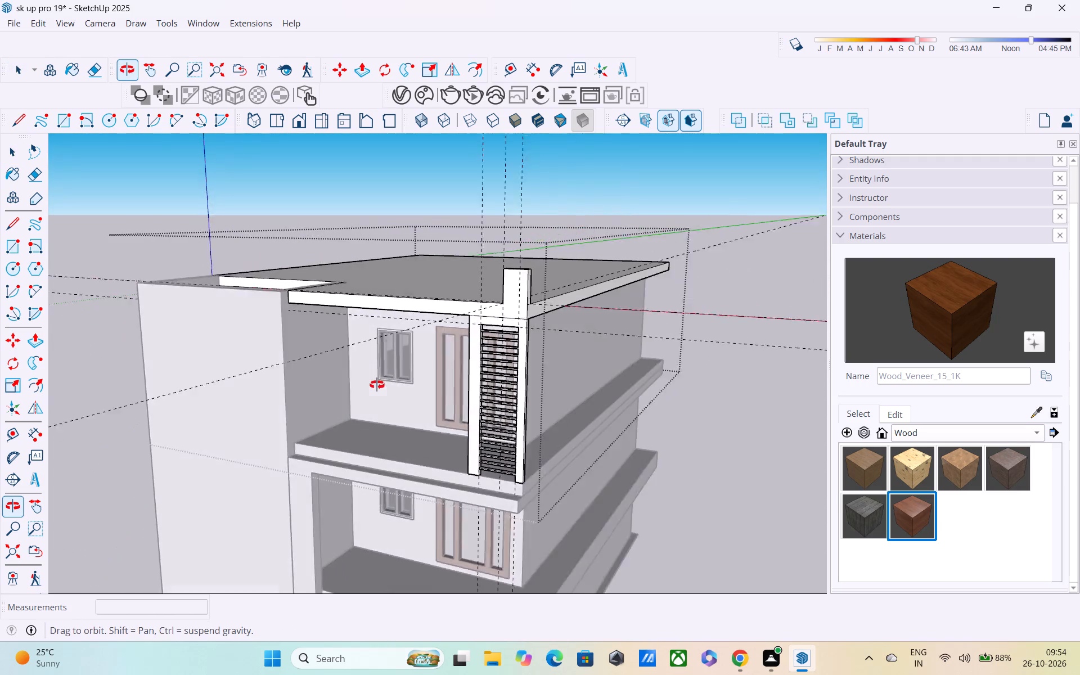
middle_drag(377, 385, 383, 399)
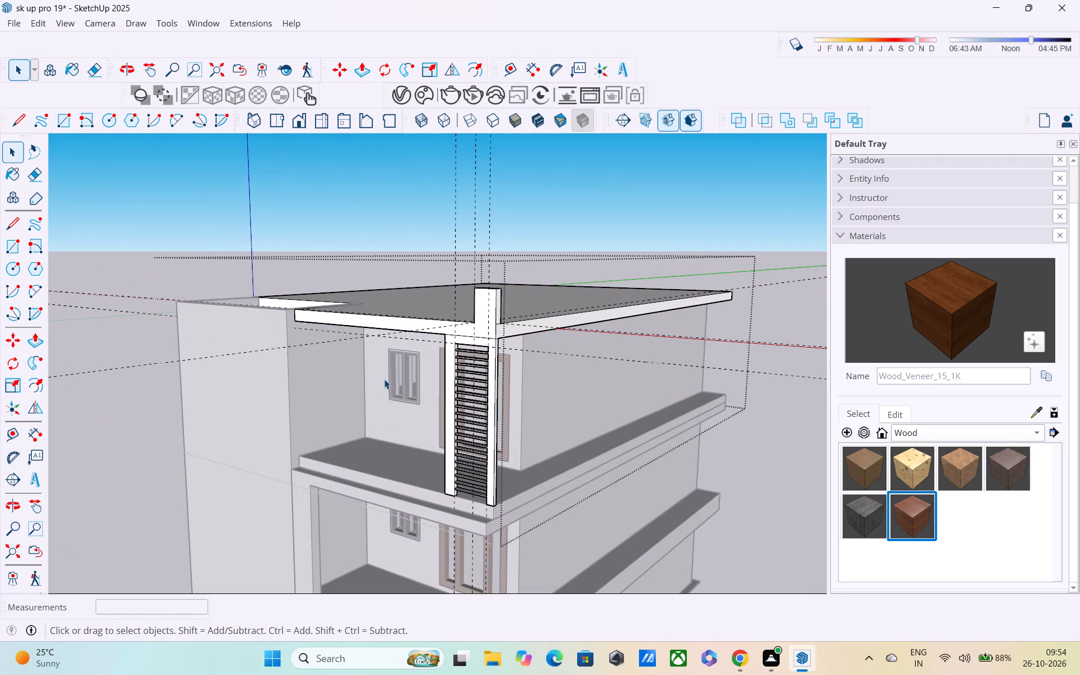
scroll(384, 379, down, 3)
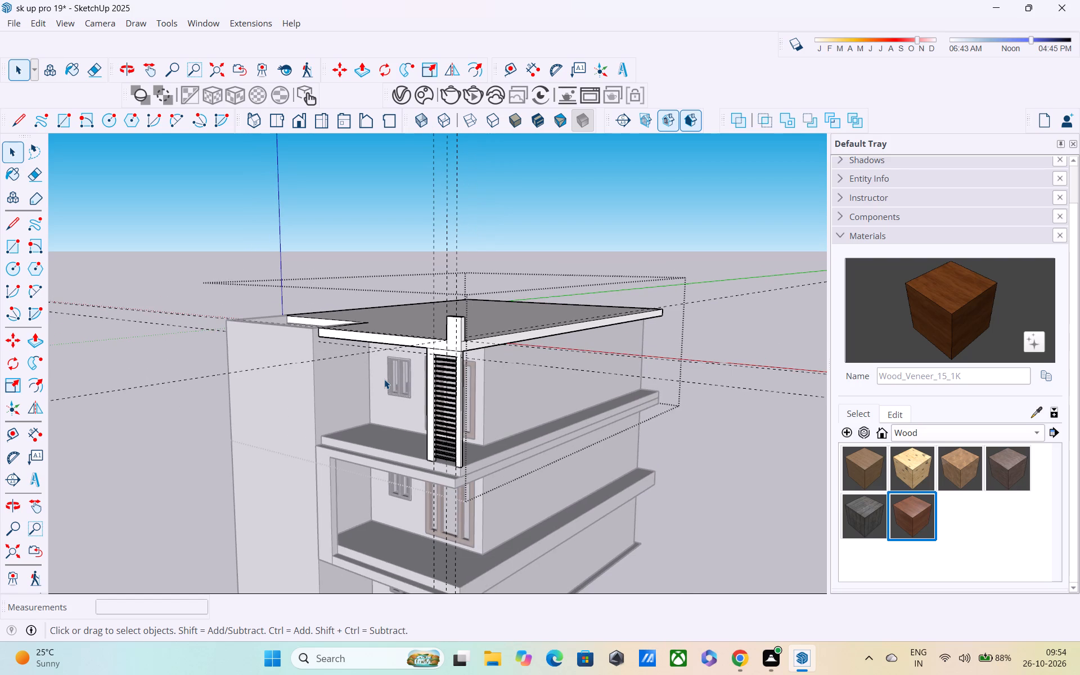
shift+middle_drag(384, 375, 426, 452)
scroll(381, 409, up, 3)
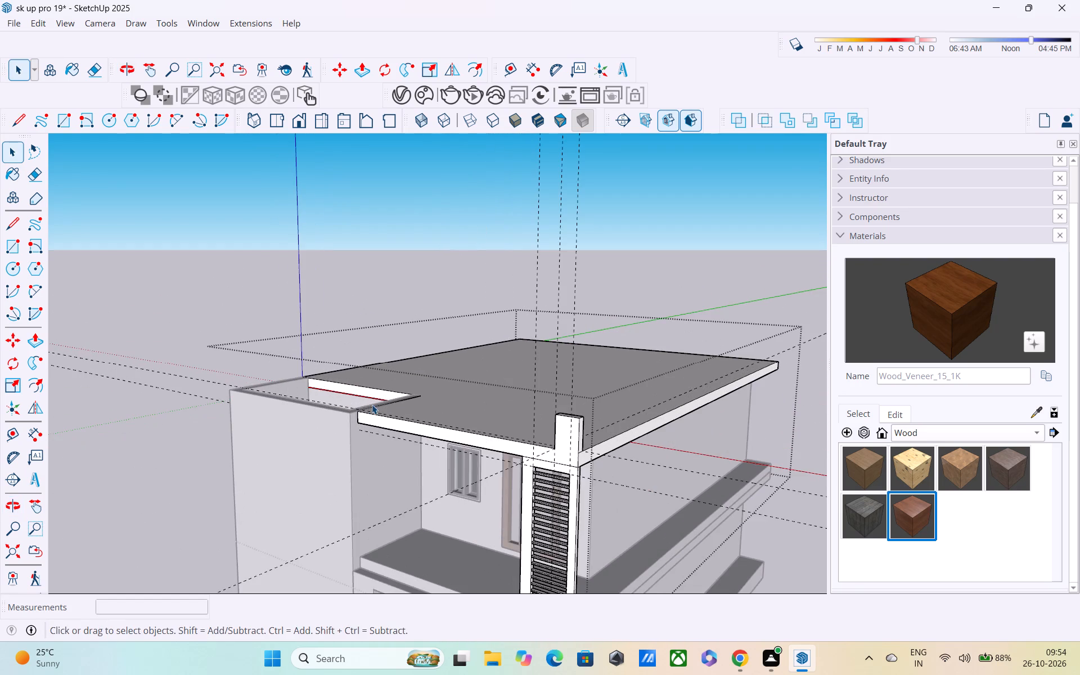
middle_drag(357, 397, 335, 359)
scroll(352, 390, up, 3)
shift+middle_drag(350, 385, 348, 363)
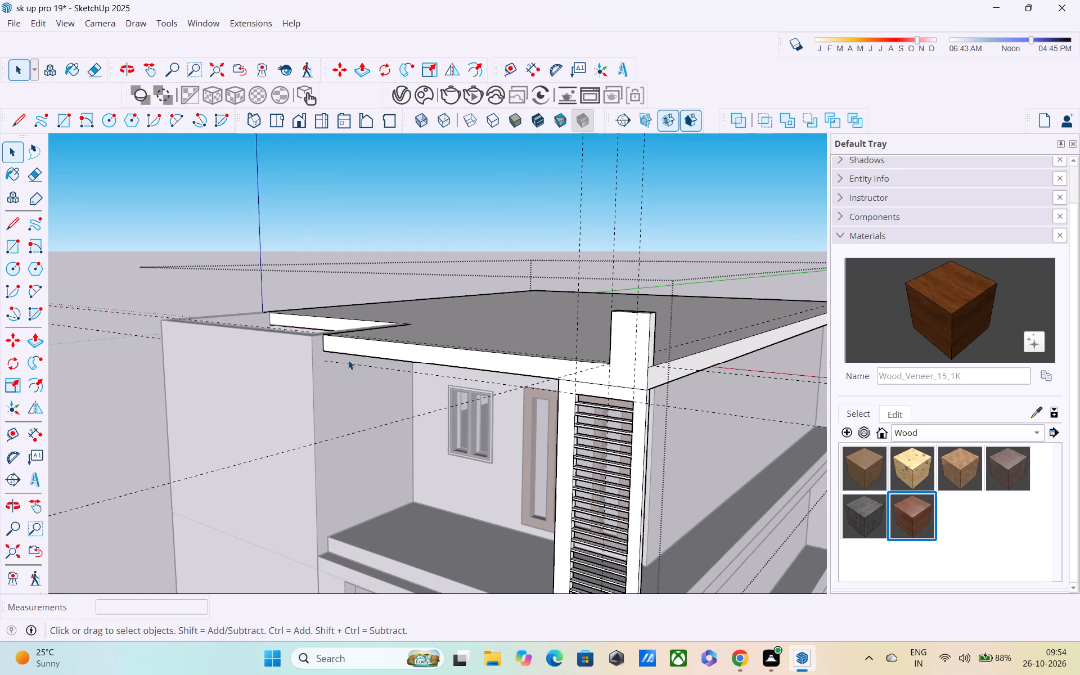
scroll(348, 360, down, 1)
scroll(340, 353, up, 3)
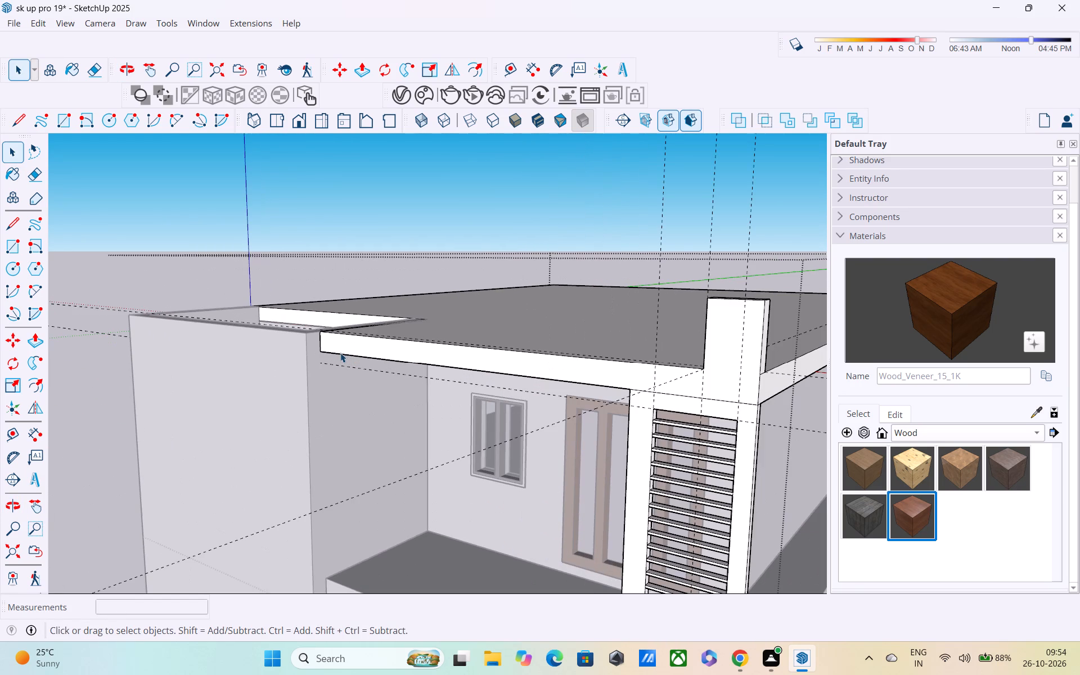
Examine the junction between the roof slab's front edge and the open-topped block beside the upper balcony.
scroll(340, 353, down, 2)
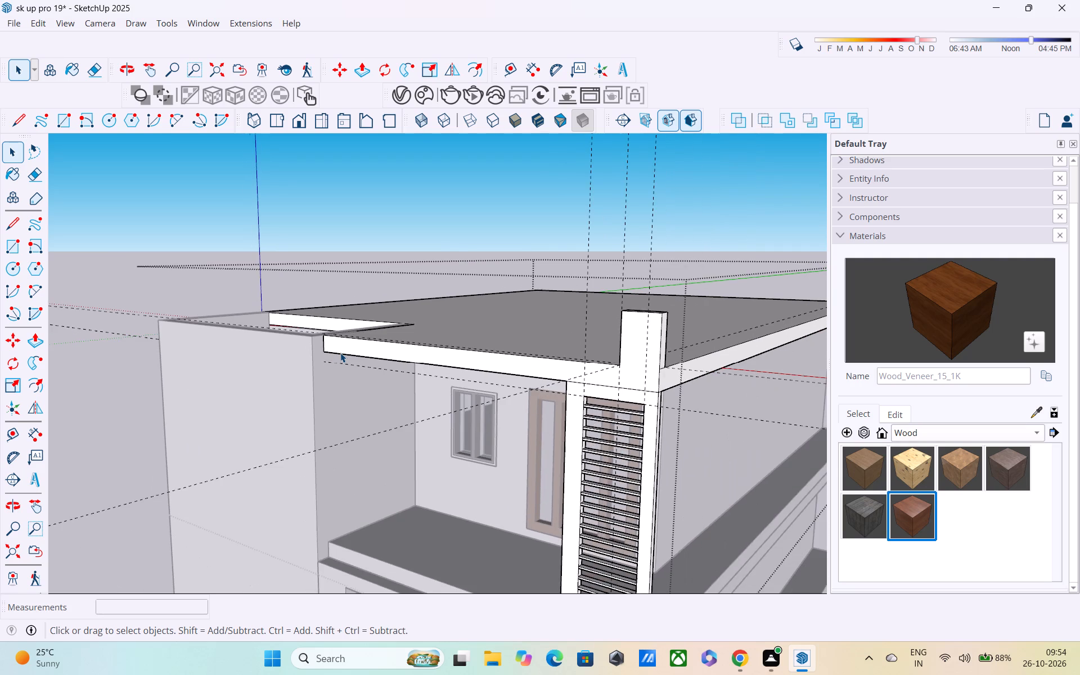
scroll(340, 353, down, 2)
middle_drag(340, 353, 335, 336)
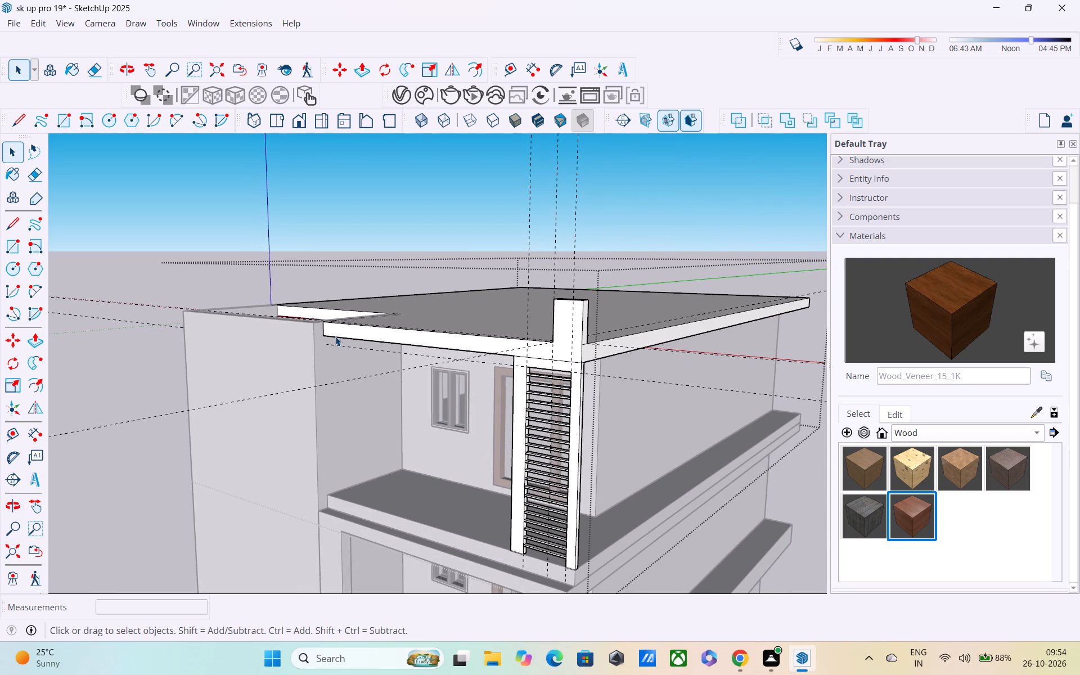
middle_drag(335, 336, 309, 350)
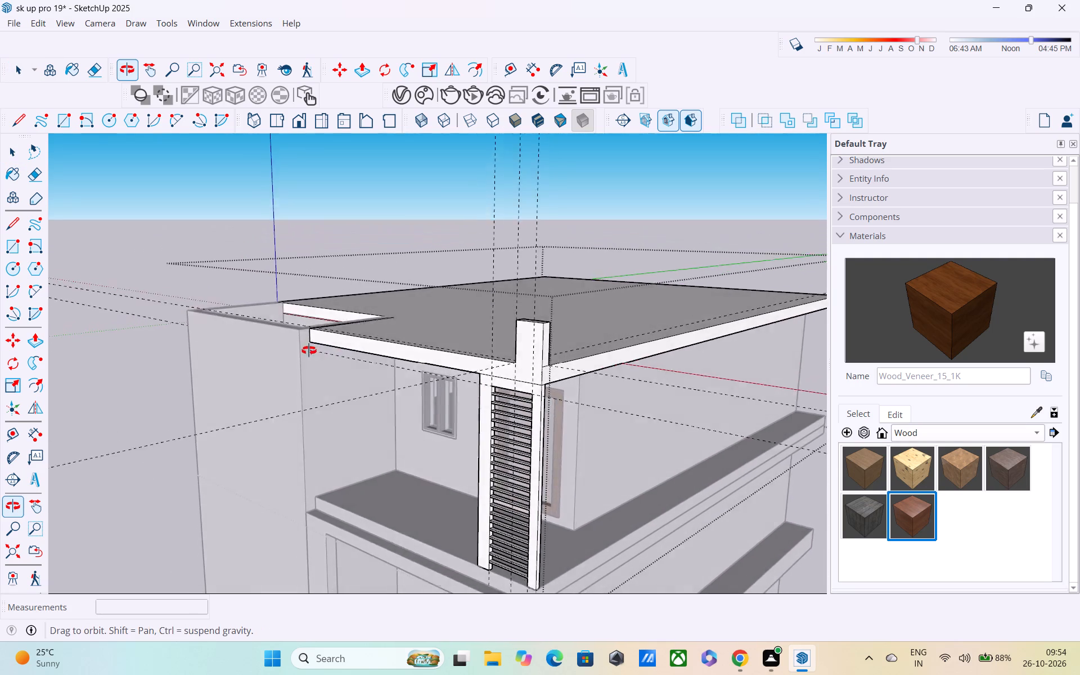
middle_drag(309, 350, 339, 368)
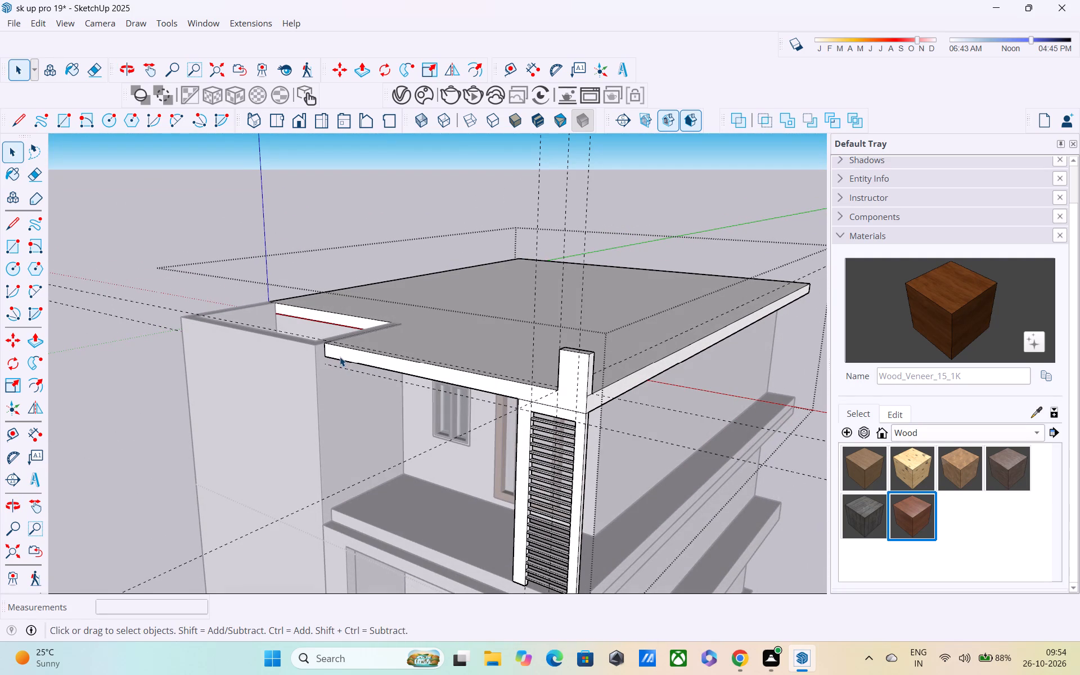
shift+middle_drag(334, 346, 343, 388)
scroll(336, 385, up, 5)
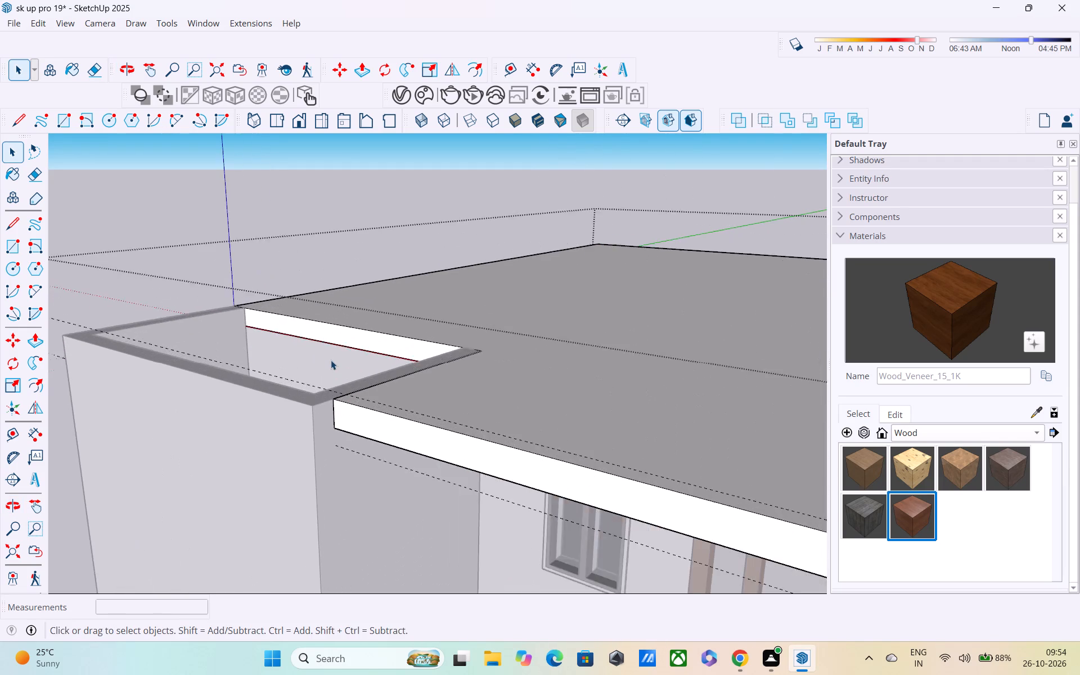
scroll(331, 360, up, 1)
shift+middle_drag(323, 348, 309, 263)
scroll(346, 298, up, 3)
middle_drag(346, 298, 340, 260)
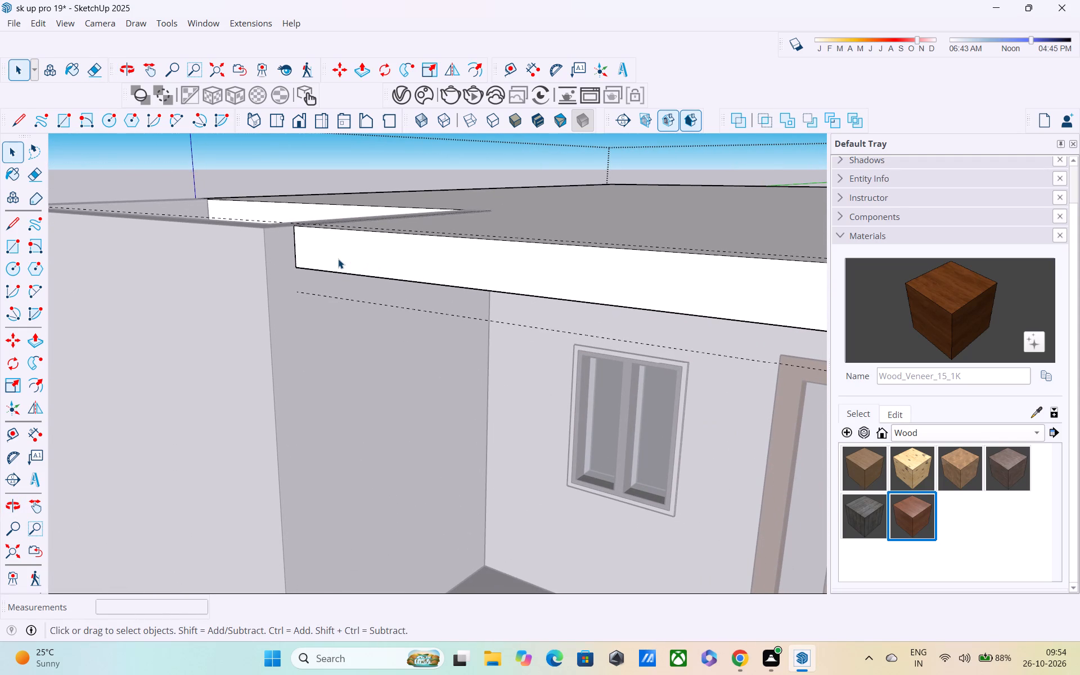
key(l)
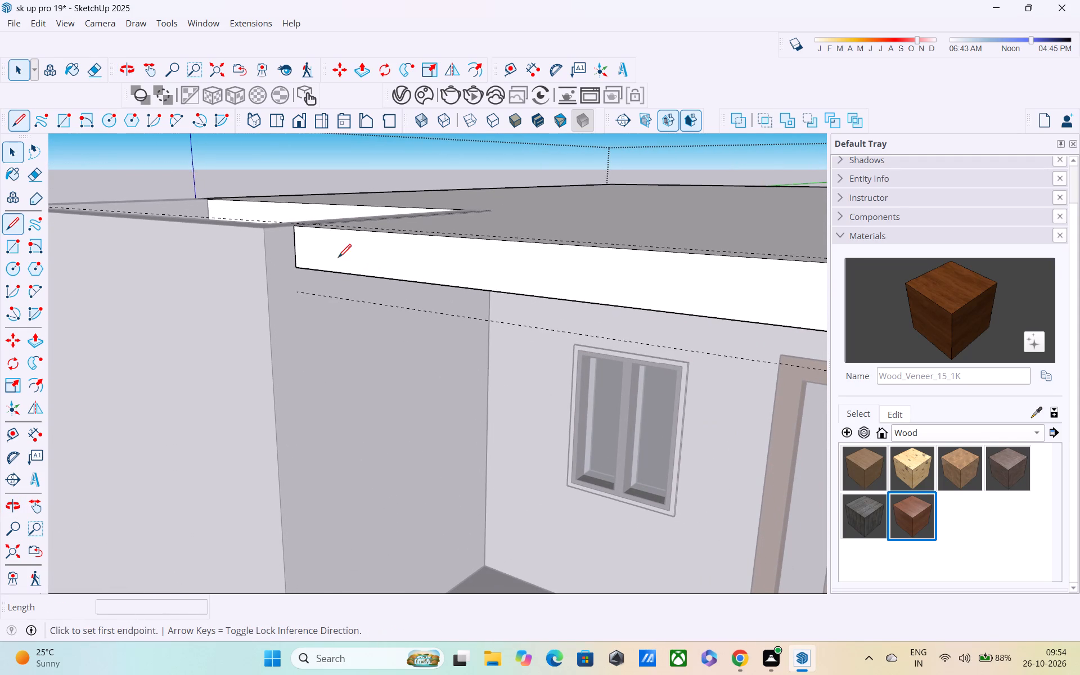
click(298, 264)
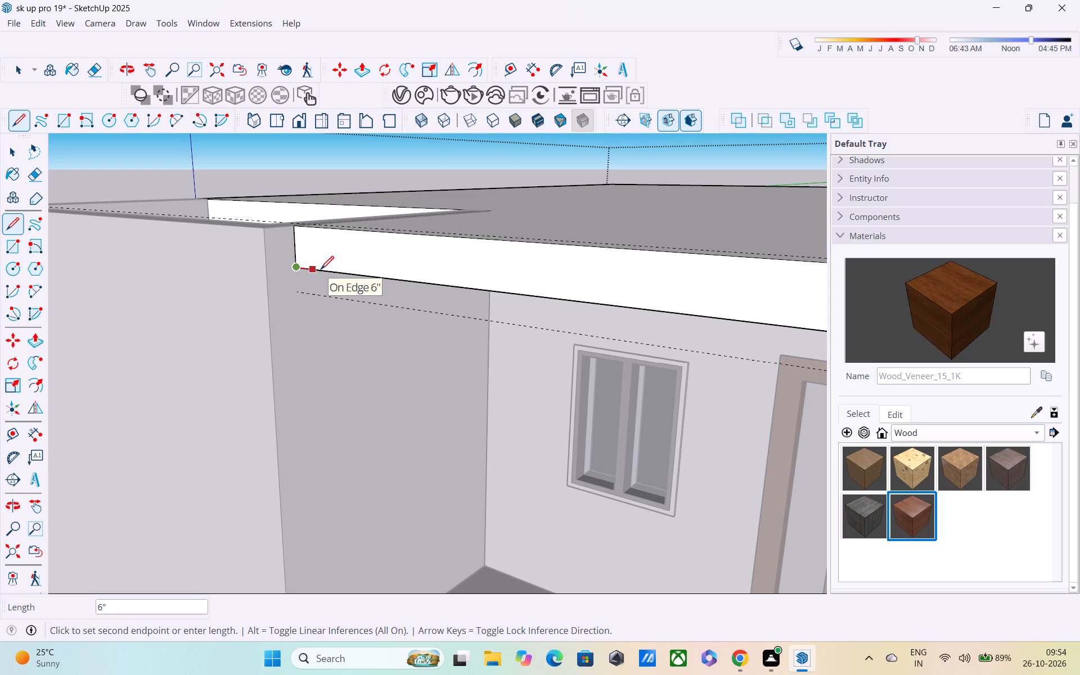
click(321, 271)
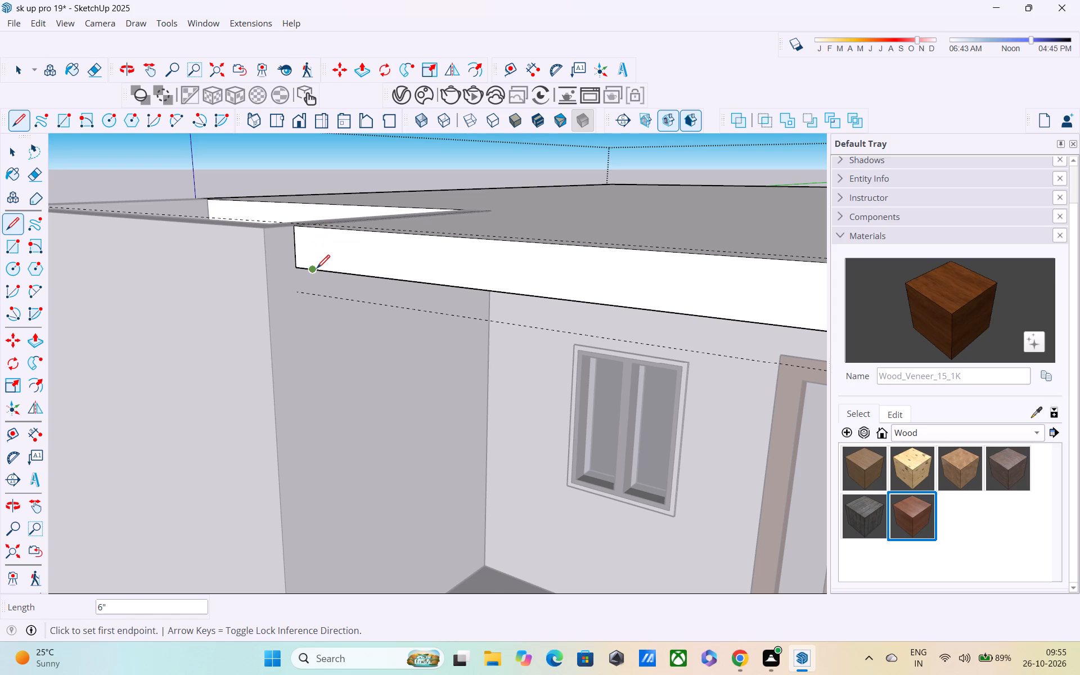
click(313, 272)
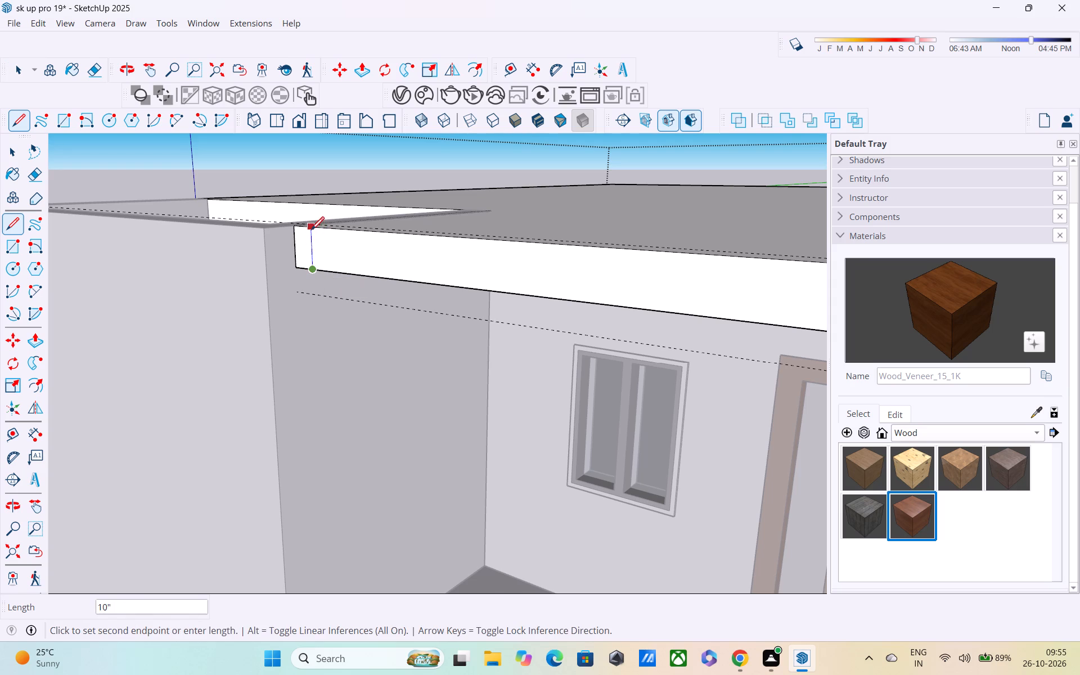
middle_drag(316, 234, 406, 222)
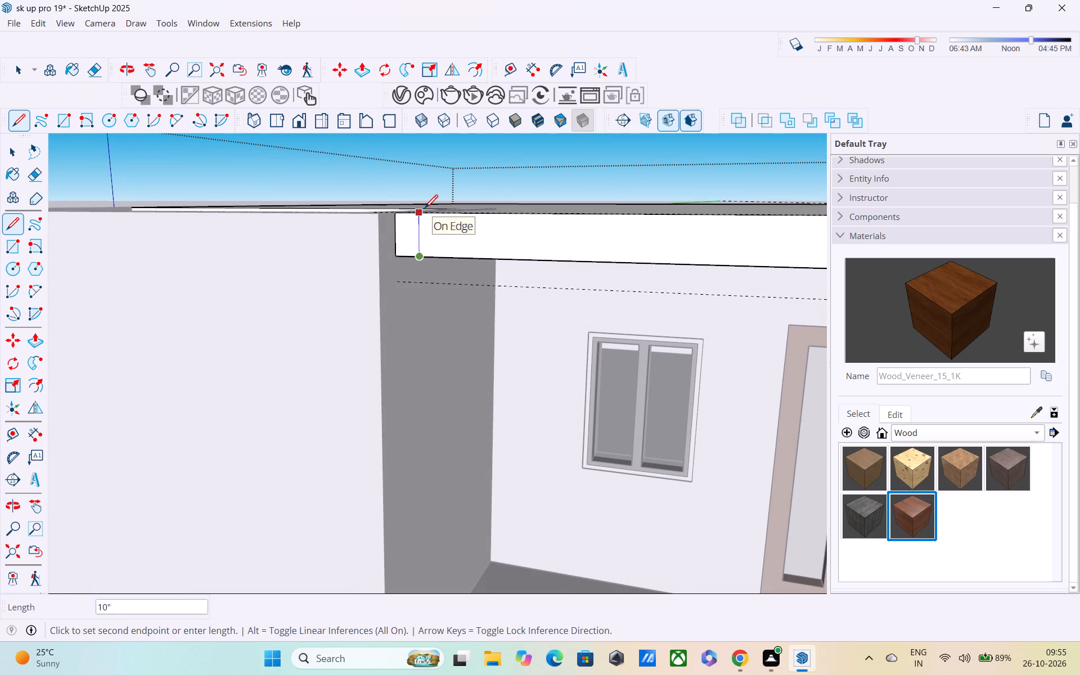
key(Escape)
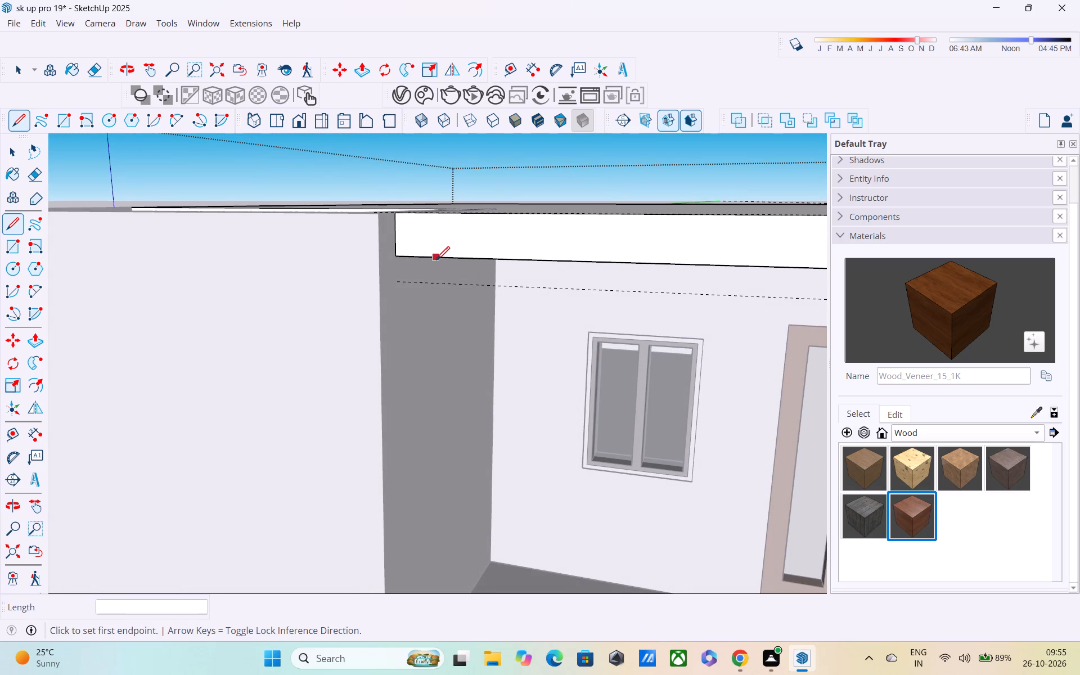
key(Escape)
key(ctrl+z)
Mark off a 10" wide section at the solid-block end of the roof slab's front face and pull it out 9".
click(397, 256)
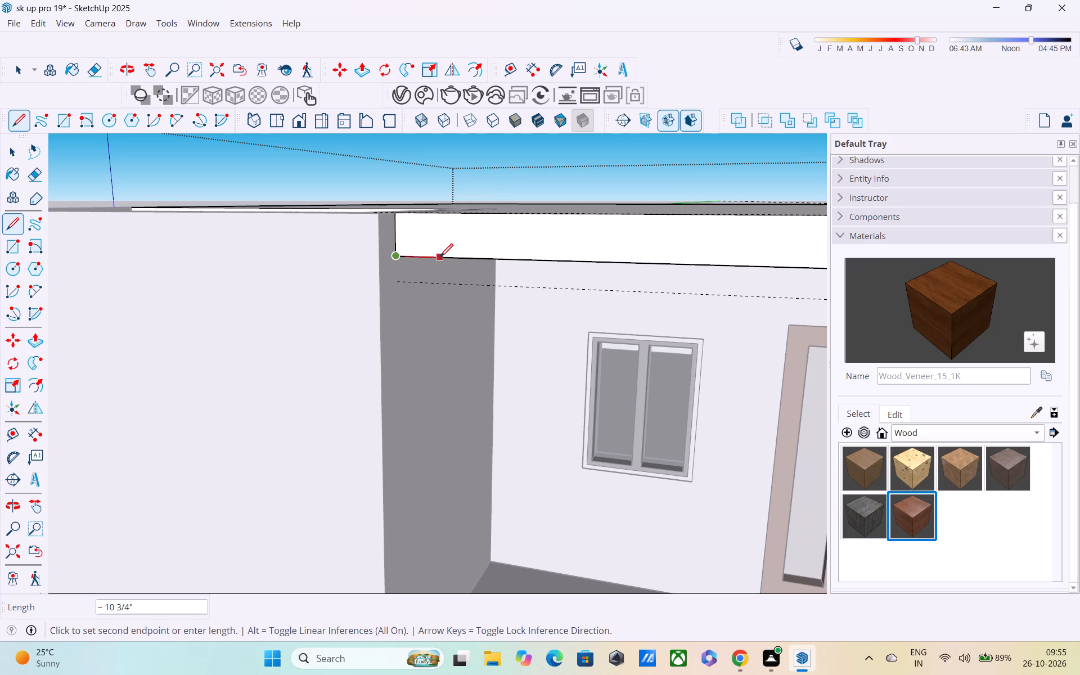
text(10")
key(Return)
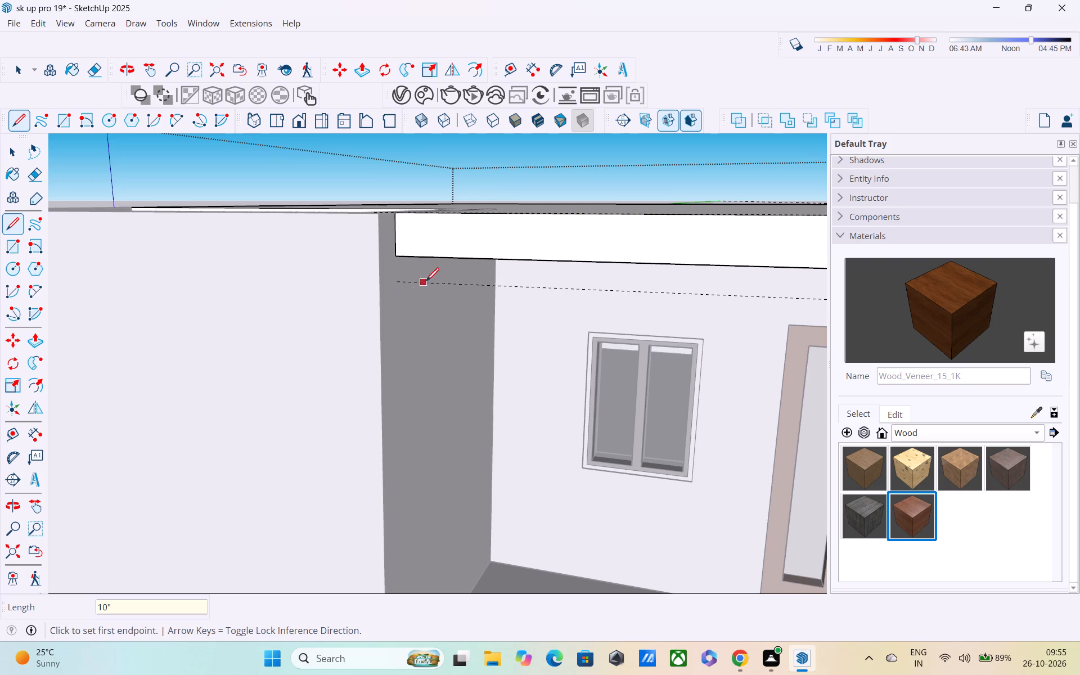
click(436, 260)
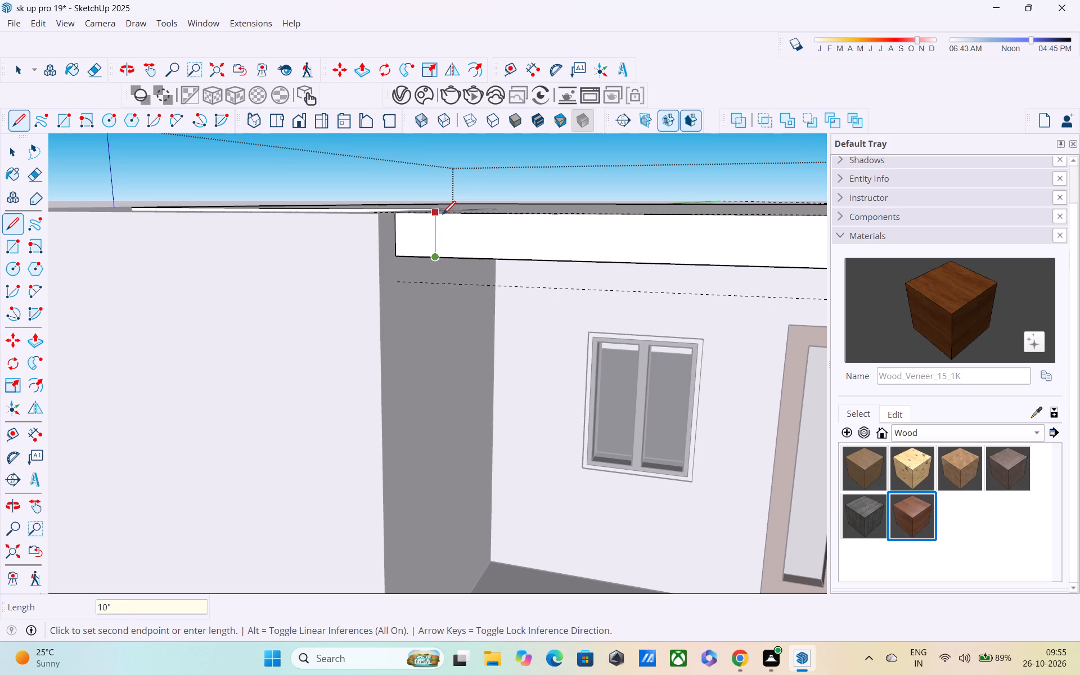
click(442, 218)
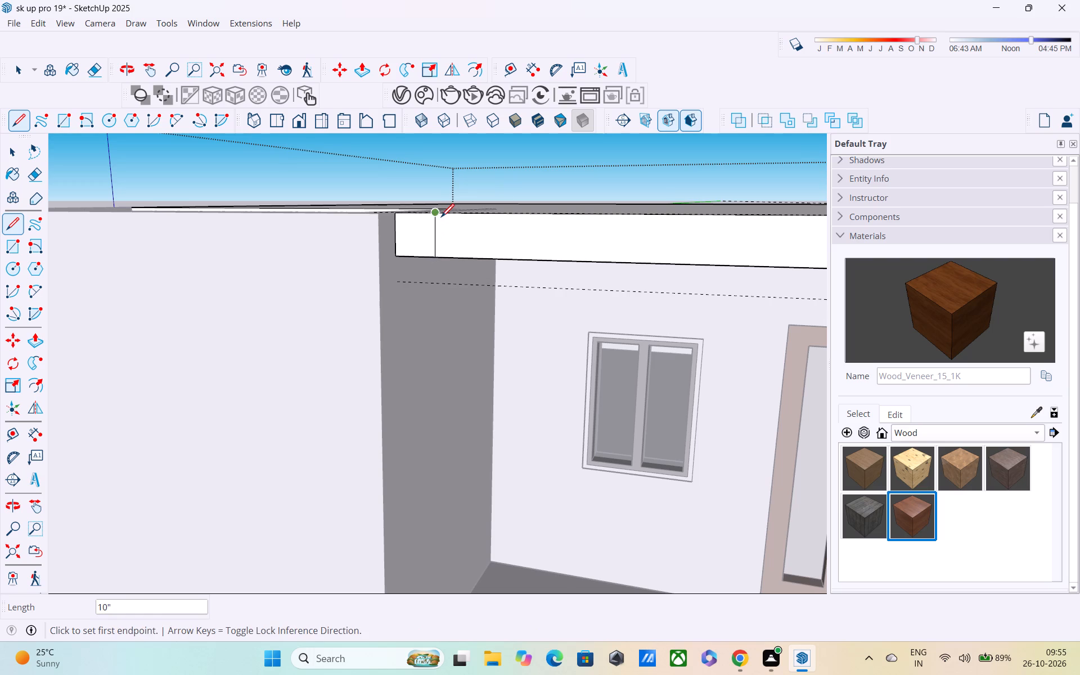
key(p)
click(415, 227)
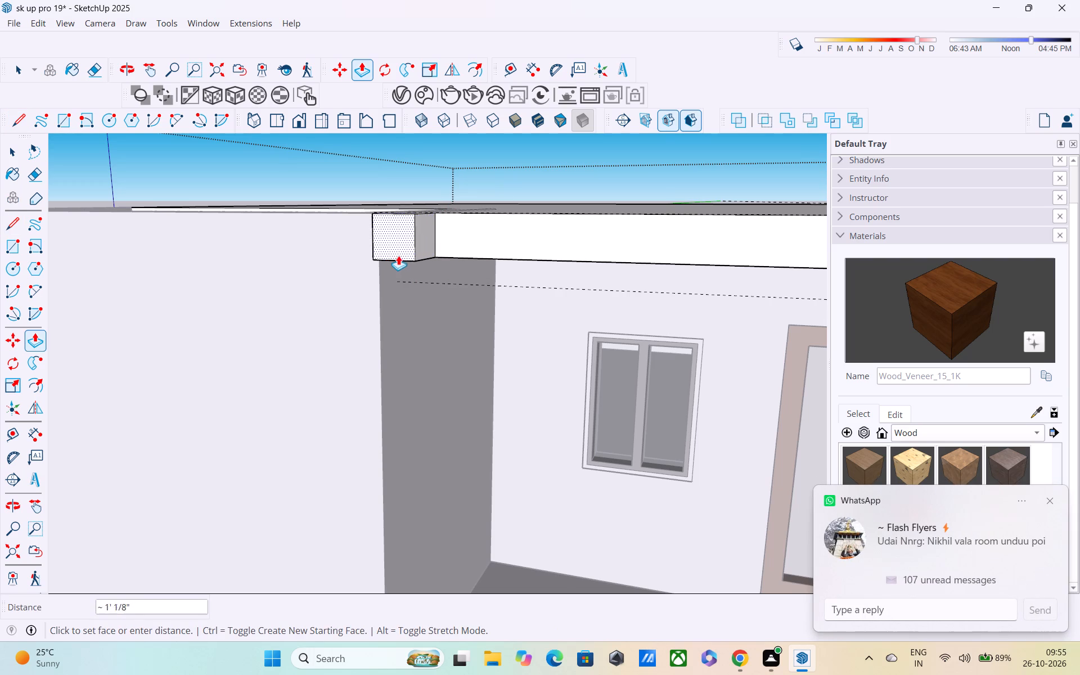
click(376, 294)
Draw a 10" line across the underside where the projecting piece meets the roof slab, closing off its bottom face.
middle_drag(392, 277, 407, 257)
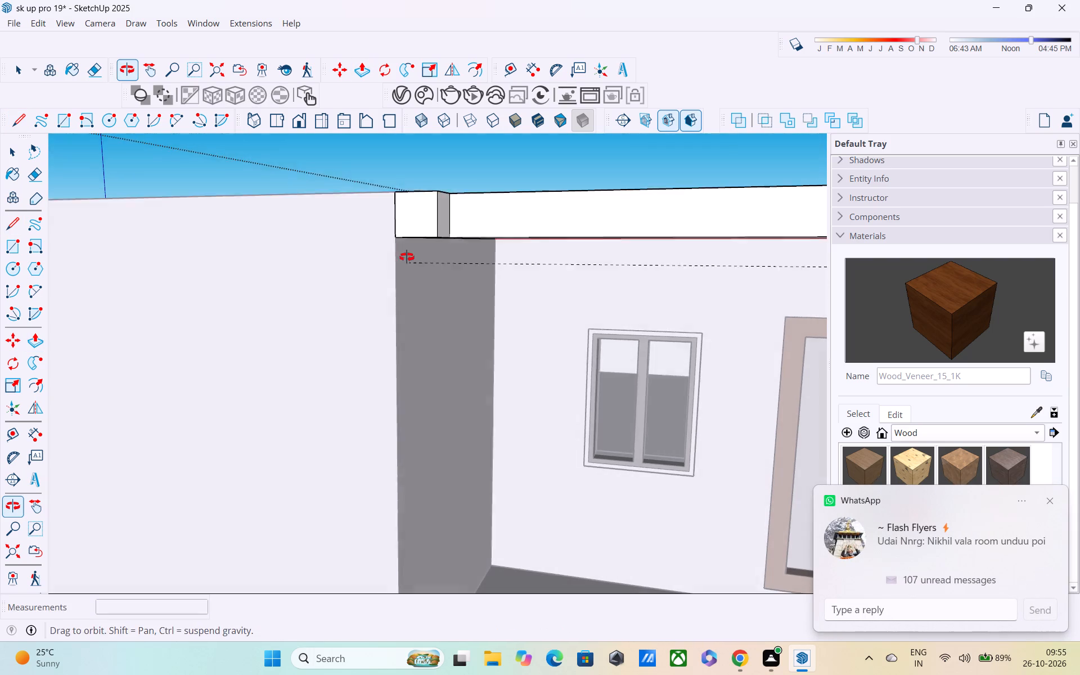
middle_drag(407, 257, 408, 255)
middle_drag(429, 182, 433, 150)
scroll(433, 195, up, 3)
middle_drag(432, 174, 432, 138)
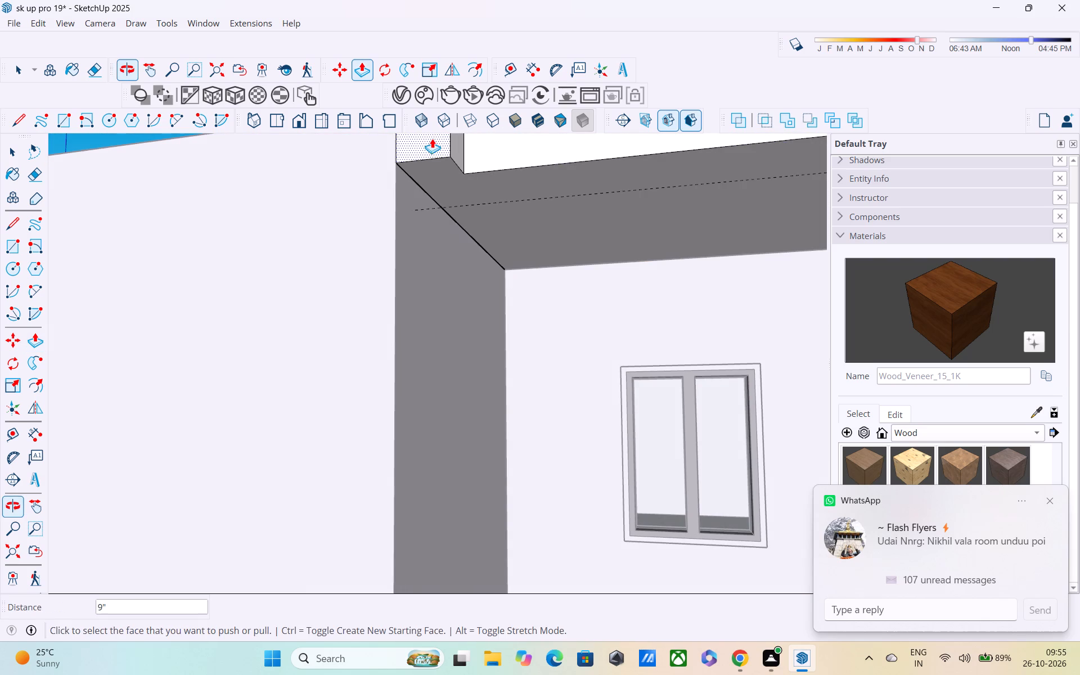
key(l)
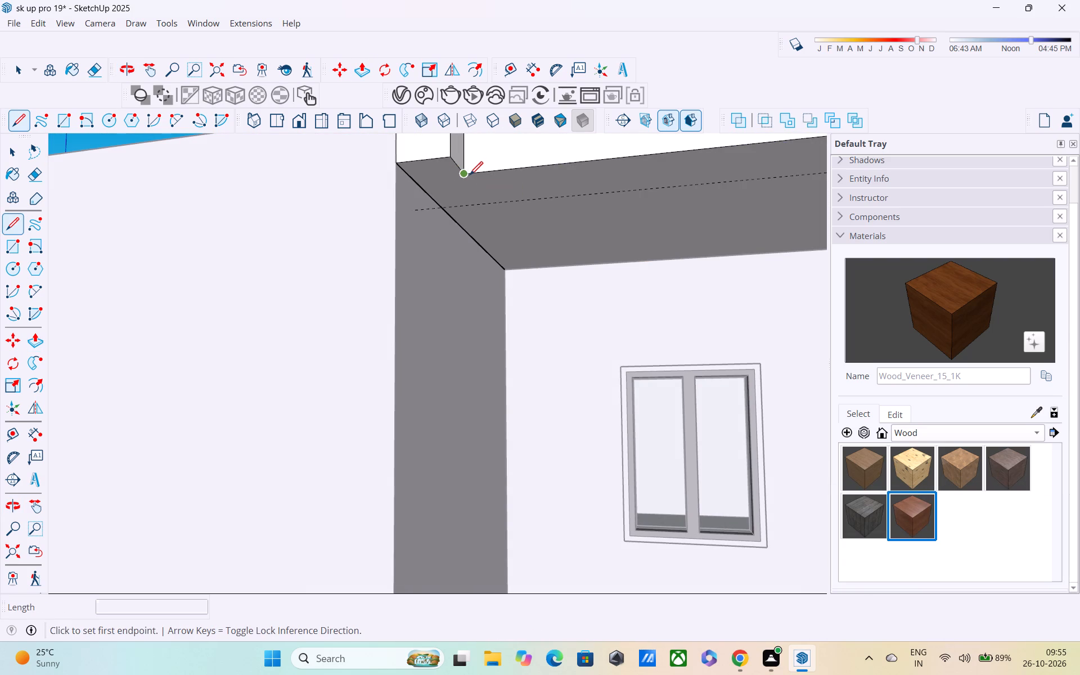
click(470, 176)
click(414, 187)
Pull the projecting piece's underside down 10' to the upper balcony floor level, forming a post against the solid block.
key(p)
click(436, 166)
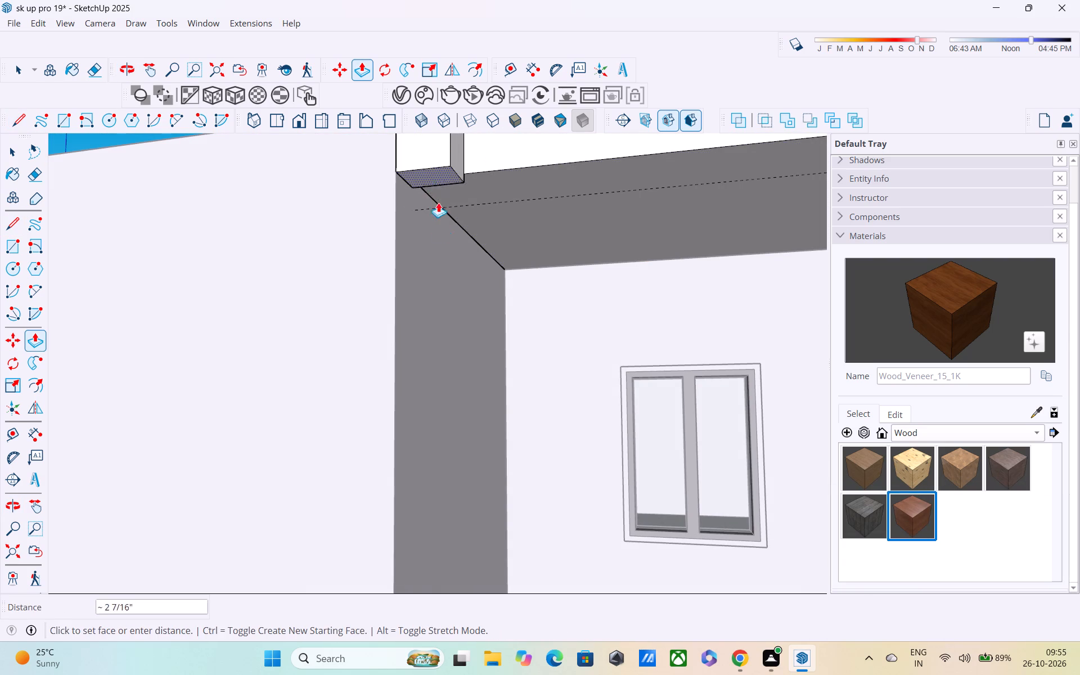
scroll(452, 343, down, 9)
middle_drag(459, 349, 449, 258)
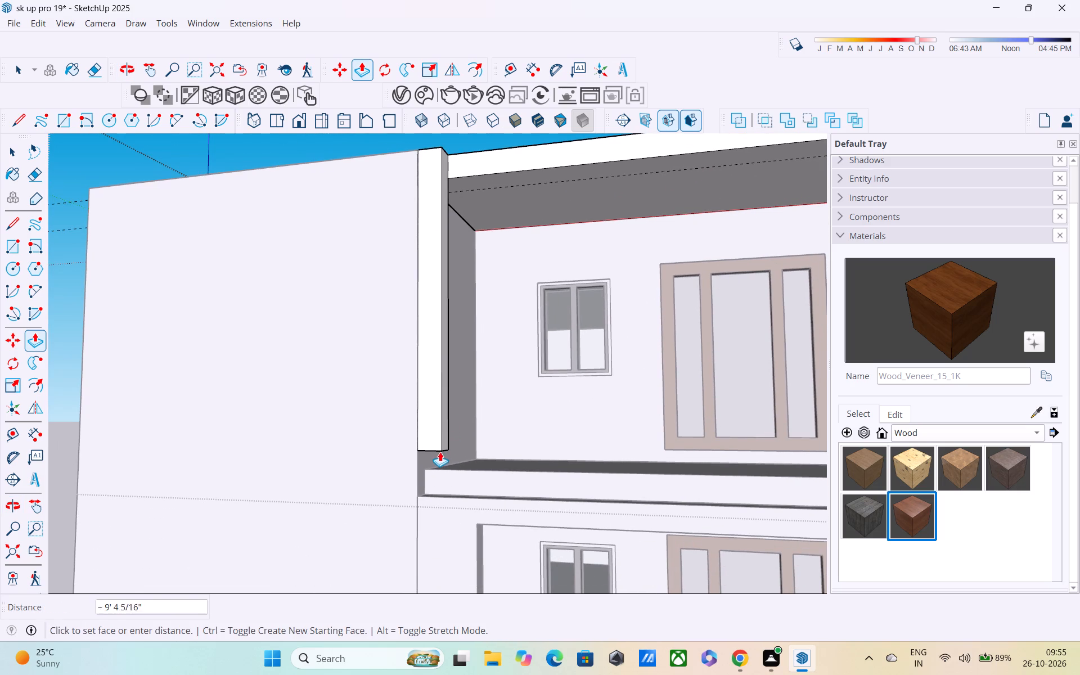
middle_drag(435, 452, 383, 488)
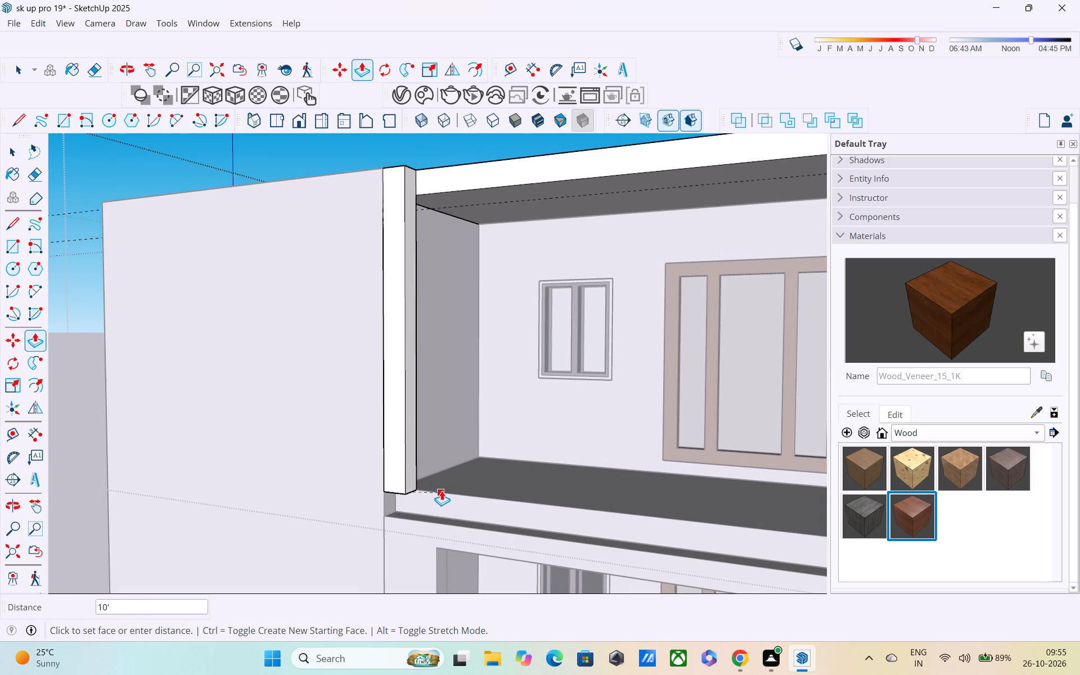
click(442, 490)
Draw a 9" horizontal line across the new post's balcony-facing side, 10" above its base.
middle_drag(438, 489, 224, 490)
scroll(315, 481, up, 5)
middle_drag(299, 468, 350, 458)
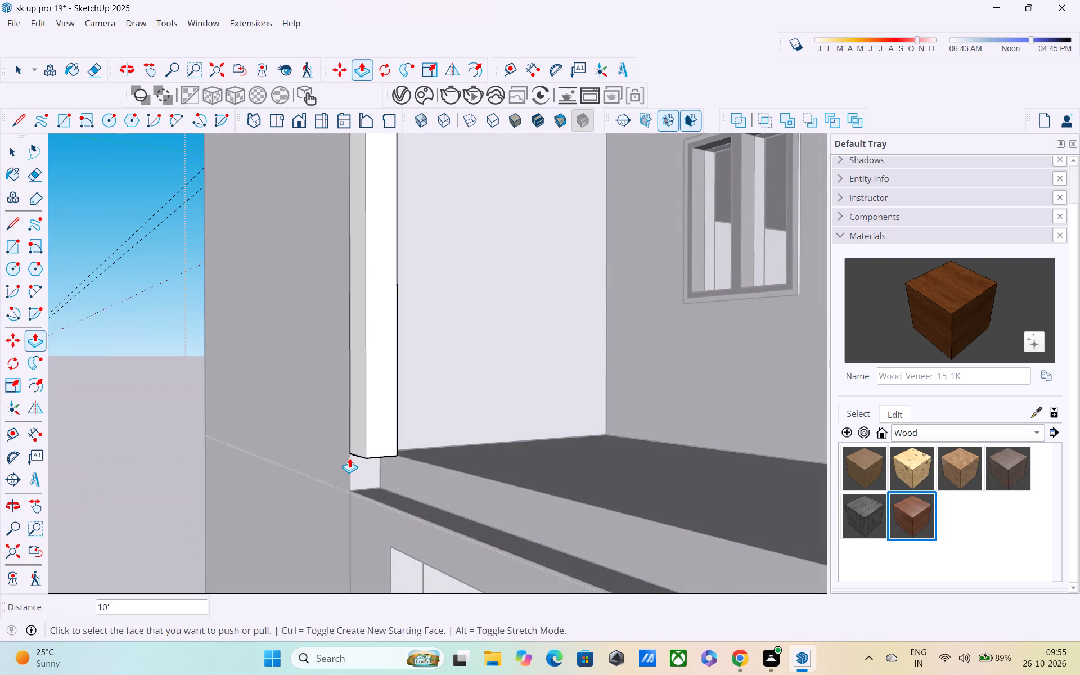
key(space)
key(l)
scroll(359, 460, up, 2)
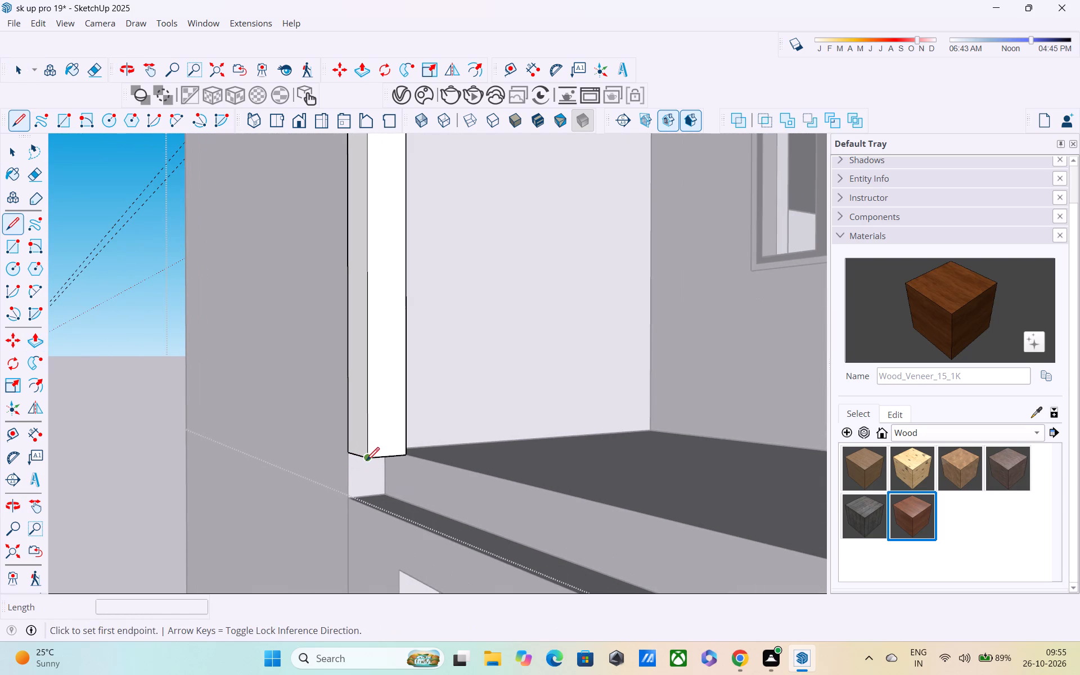
click(367, 461)
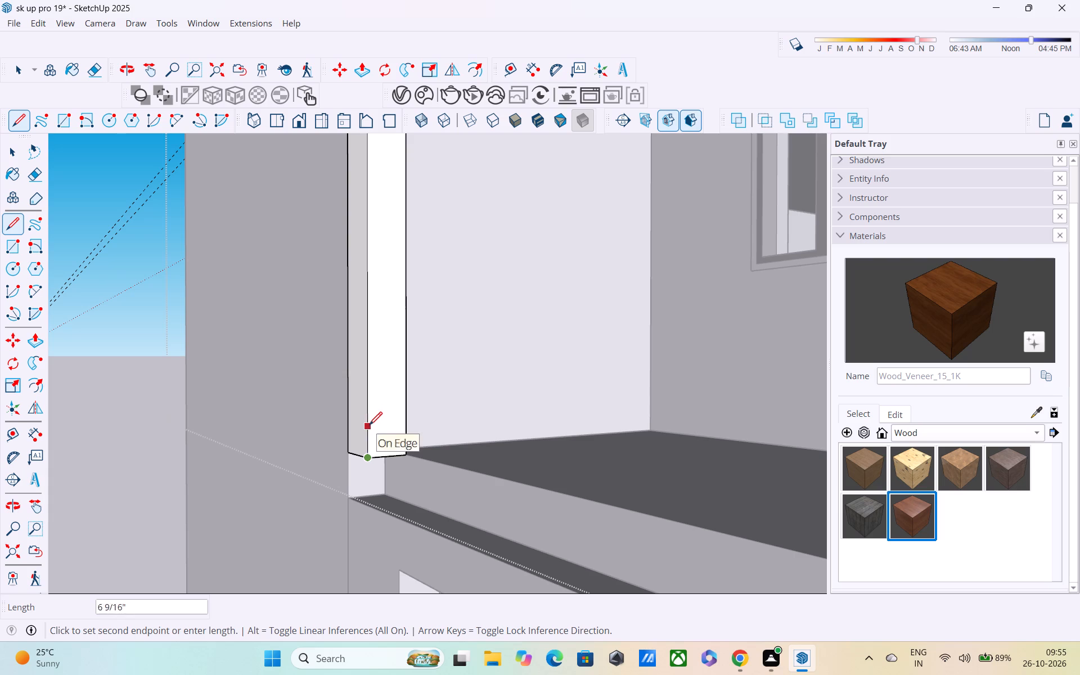
middle_drag(355, 426, 320, 413)
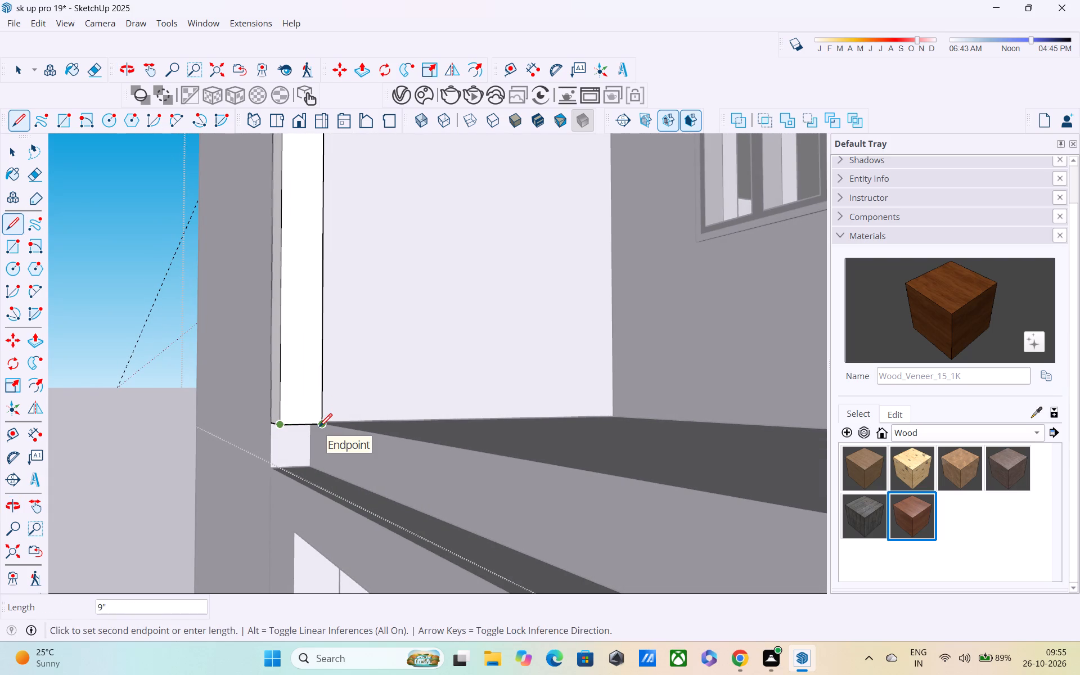
click(279, 379)
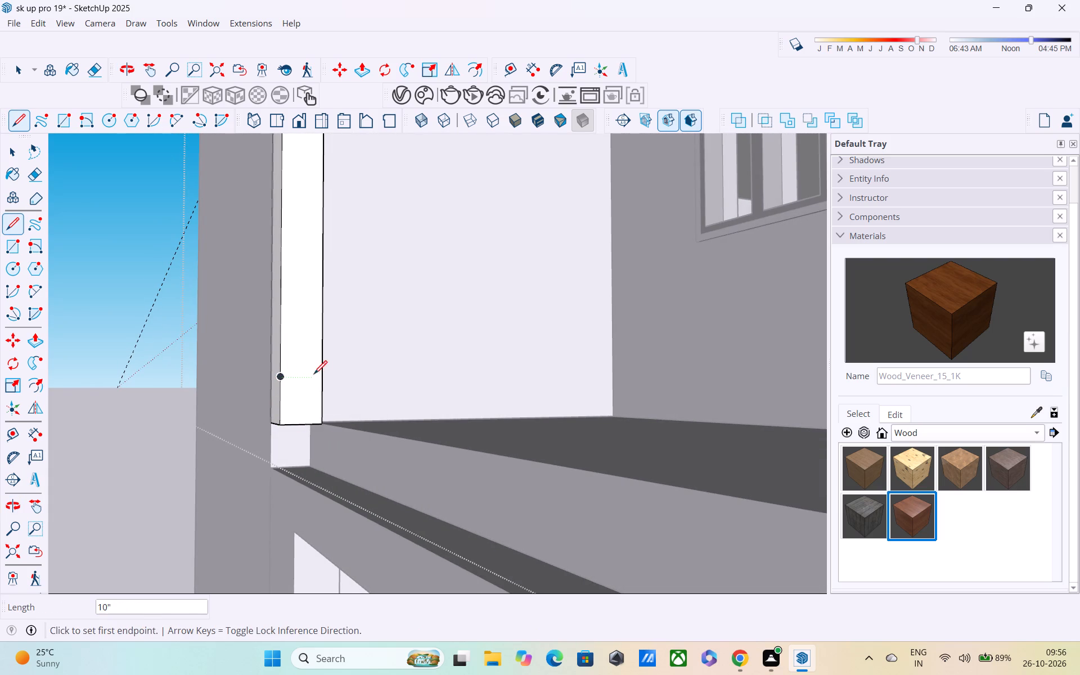
click(320, 377)
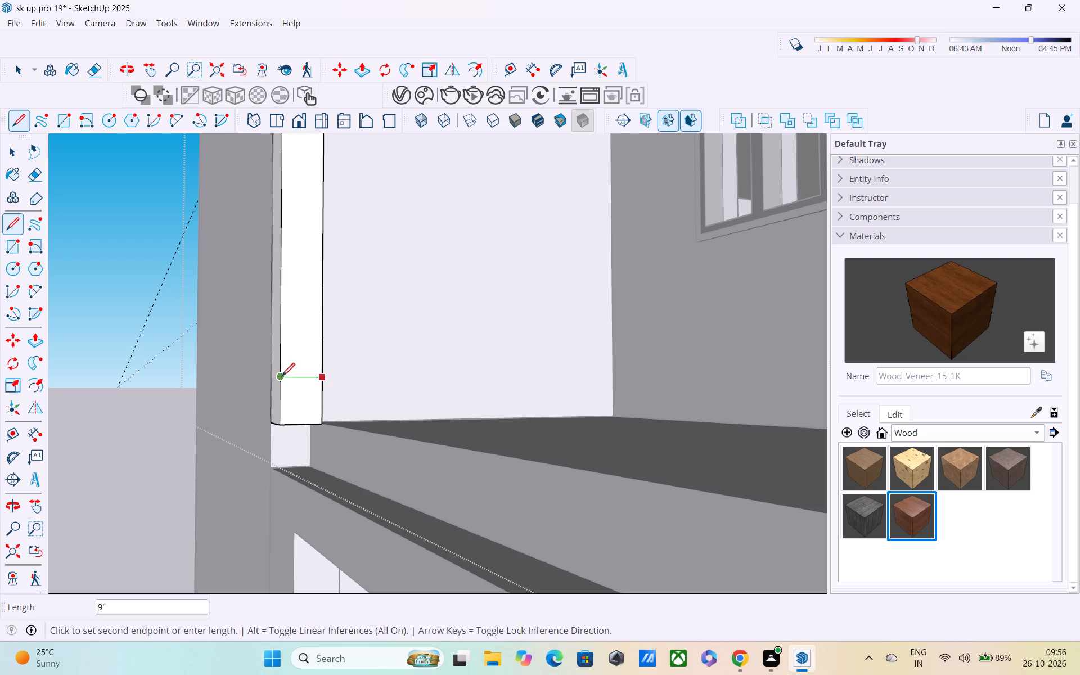
click(281, 377)
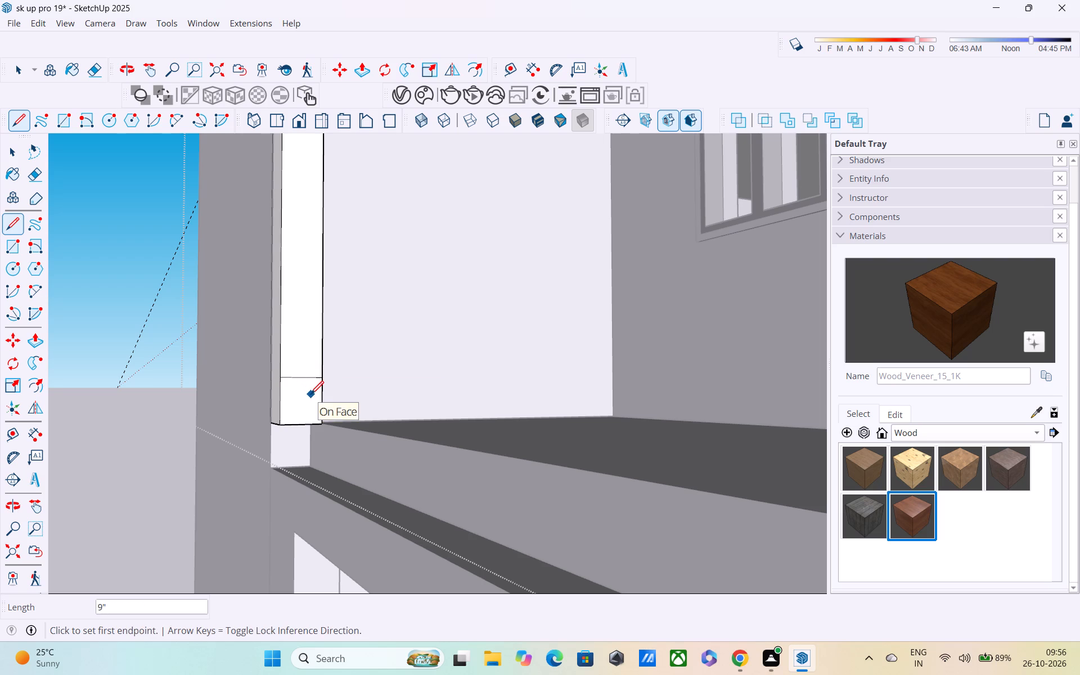
Pull the post's lowest 10" section about 12' 9 1/4" along the balcony edge to the slatted screen, forming a bottom beam.
key(p)
click(308, 393)
scroll(328, 402, down, 6)
scroll(395, 404, down, 4)
middle_drag(461, 411, 686, 449)
scroll(698, 444, up, 1)
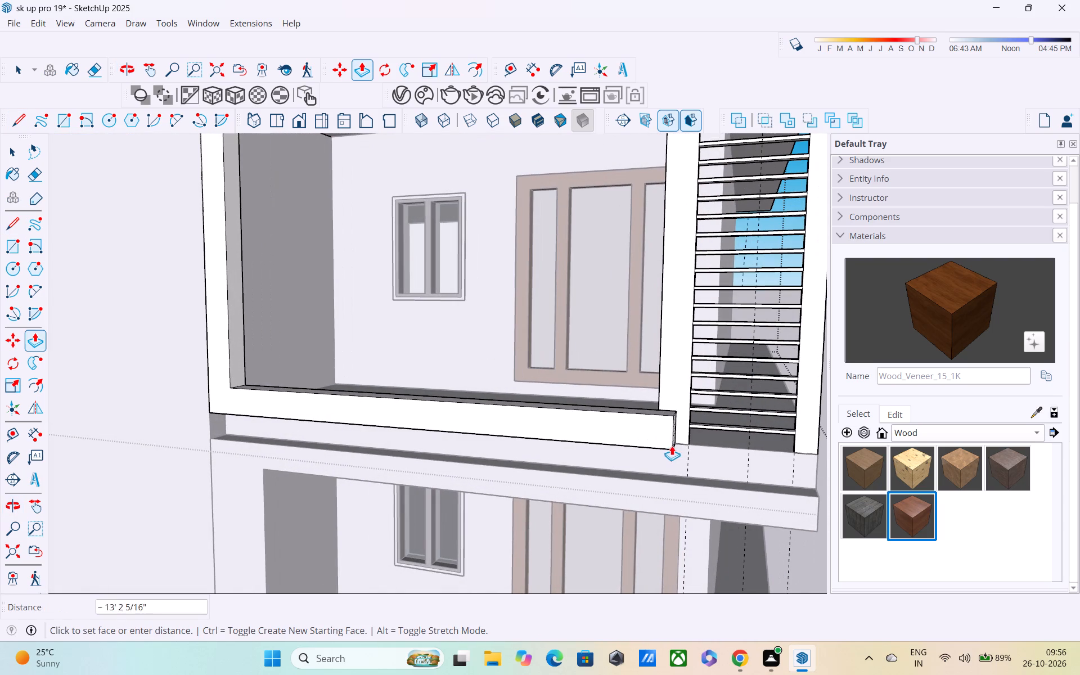
click(661, 397)
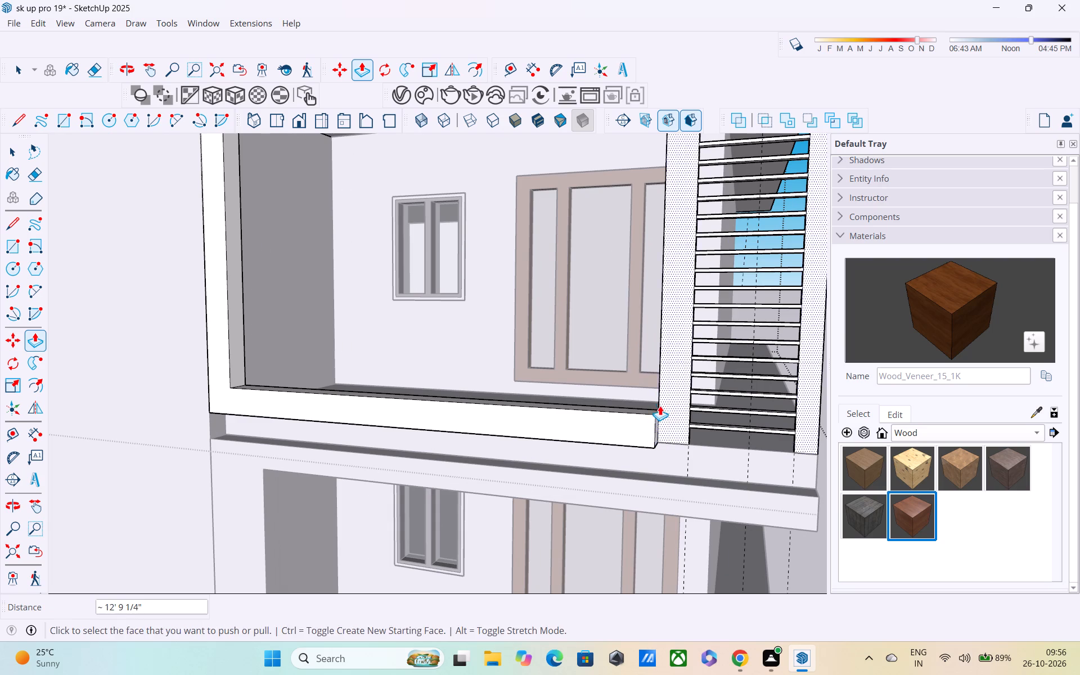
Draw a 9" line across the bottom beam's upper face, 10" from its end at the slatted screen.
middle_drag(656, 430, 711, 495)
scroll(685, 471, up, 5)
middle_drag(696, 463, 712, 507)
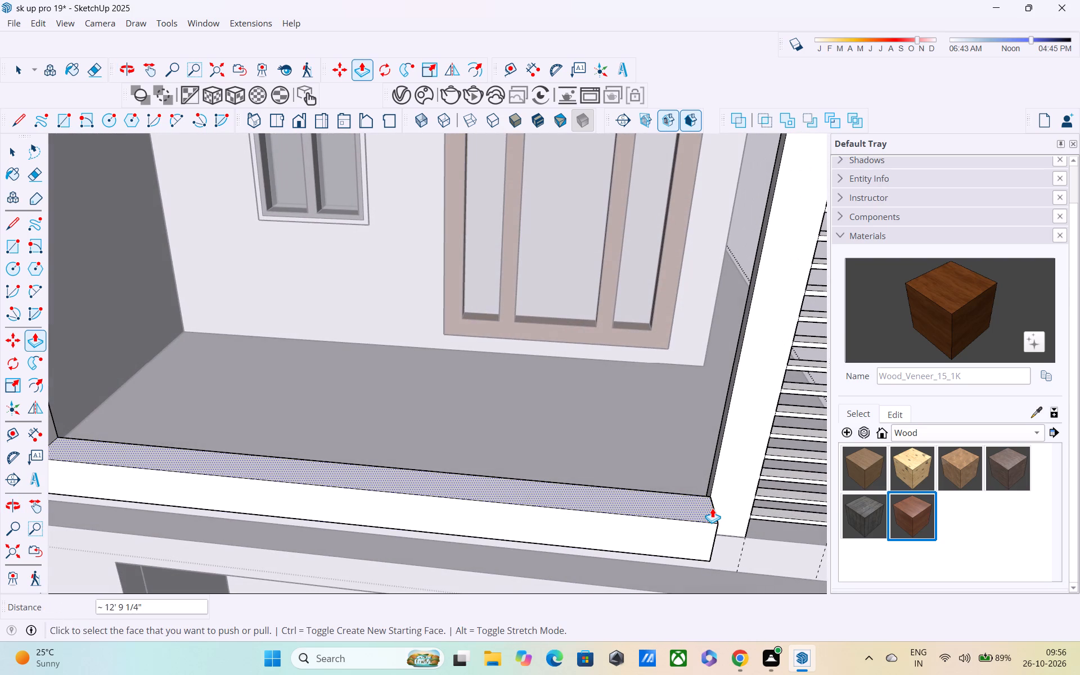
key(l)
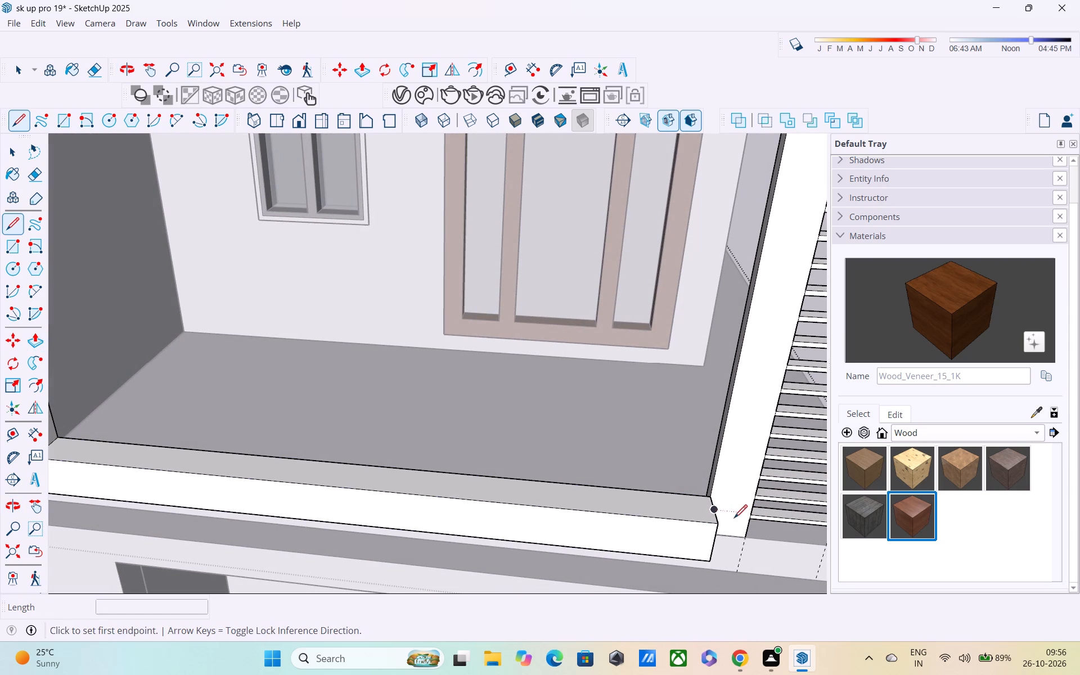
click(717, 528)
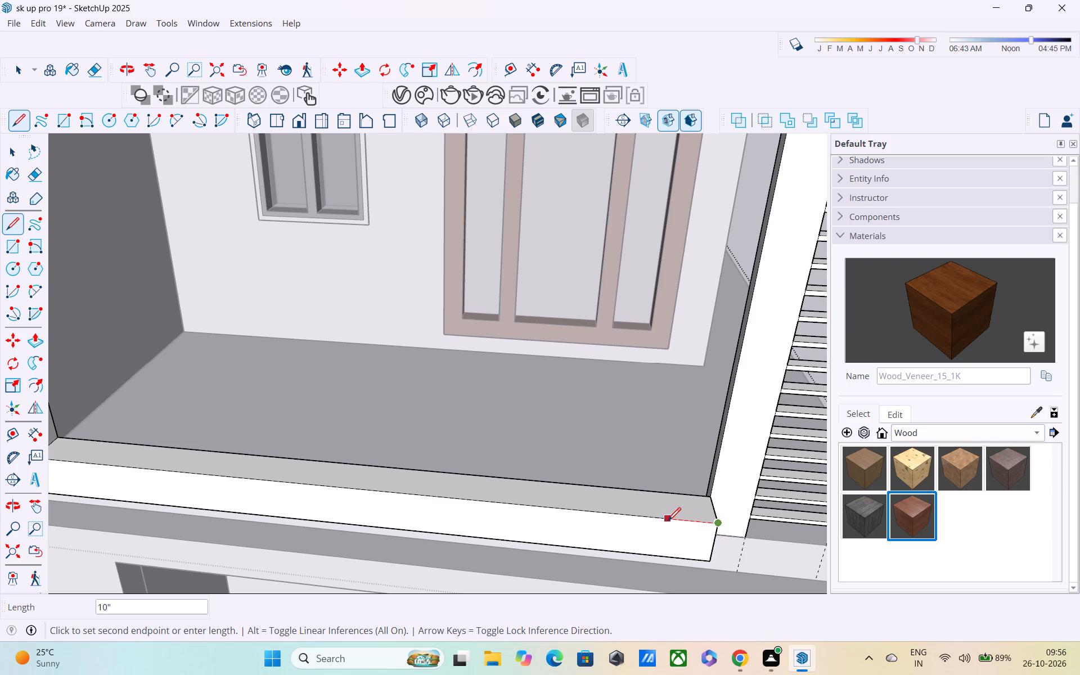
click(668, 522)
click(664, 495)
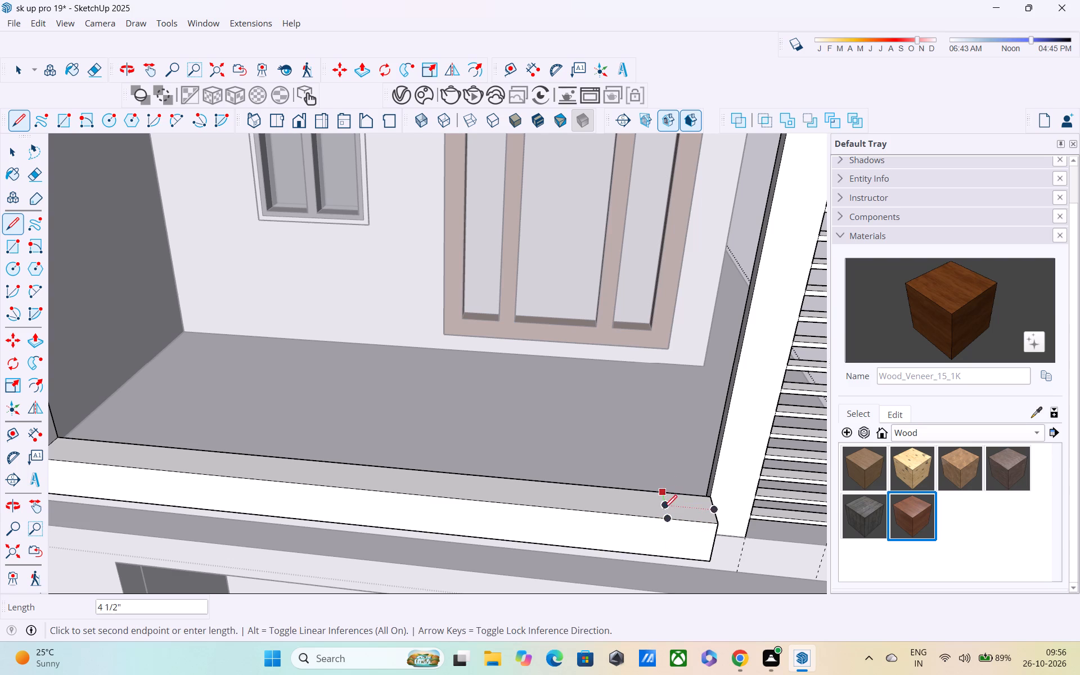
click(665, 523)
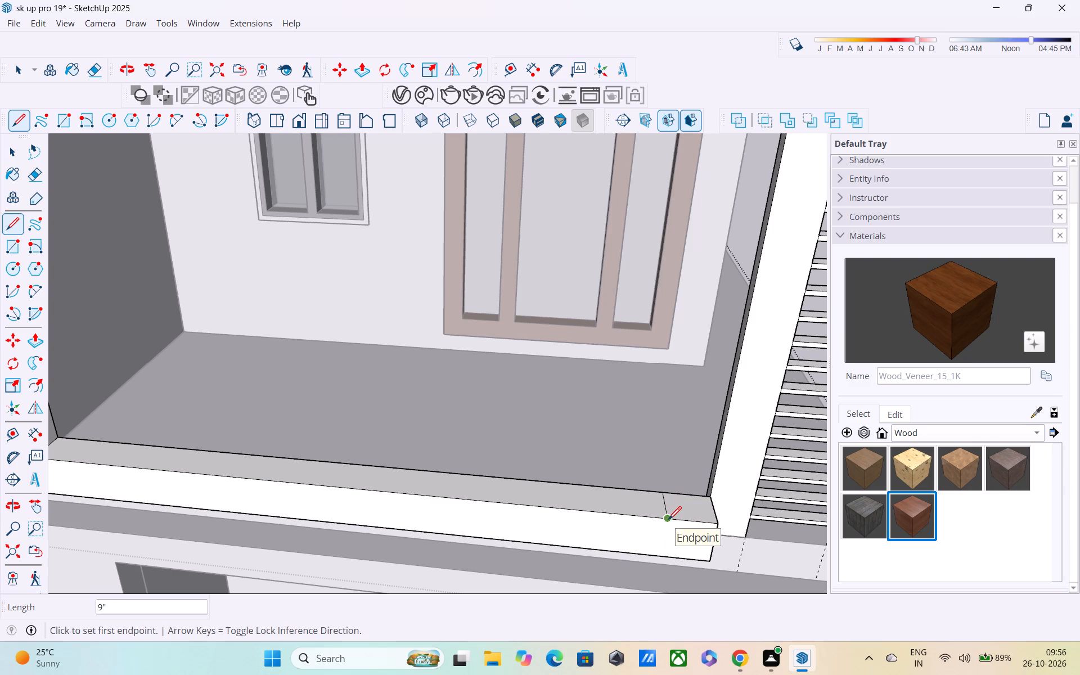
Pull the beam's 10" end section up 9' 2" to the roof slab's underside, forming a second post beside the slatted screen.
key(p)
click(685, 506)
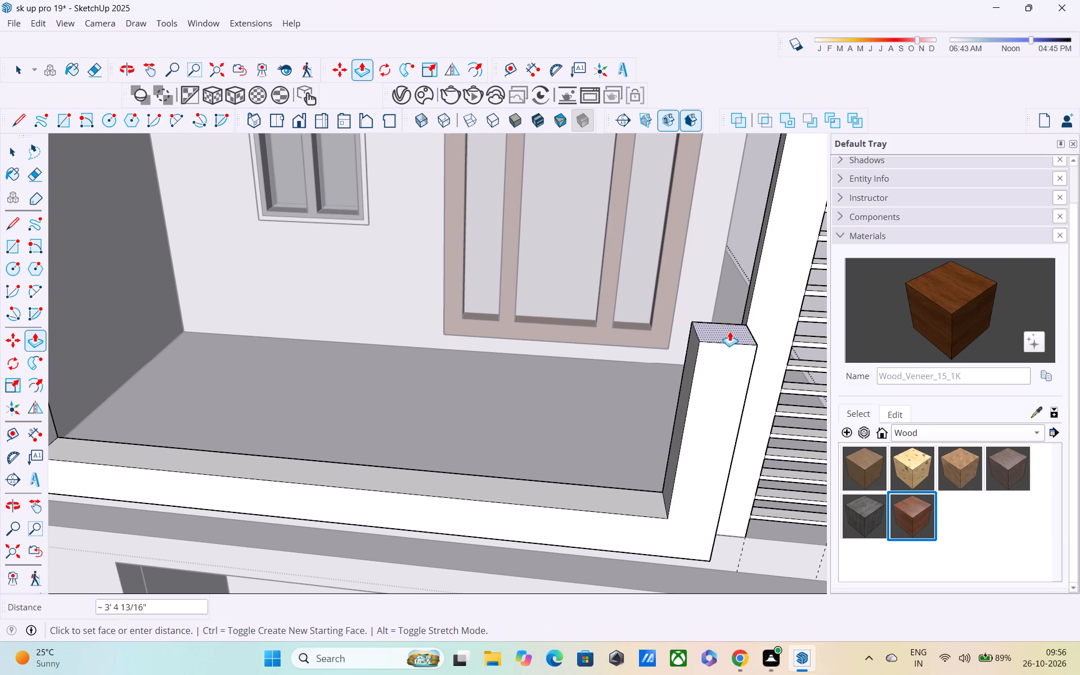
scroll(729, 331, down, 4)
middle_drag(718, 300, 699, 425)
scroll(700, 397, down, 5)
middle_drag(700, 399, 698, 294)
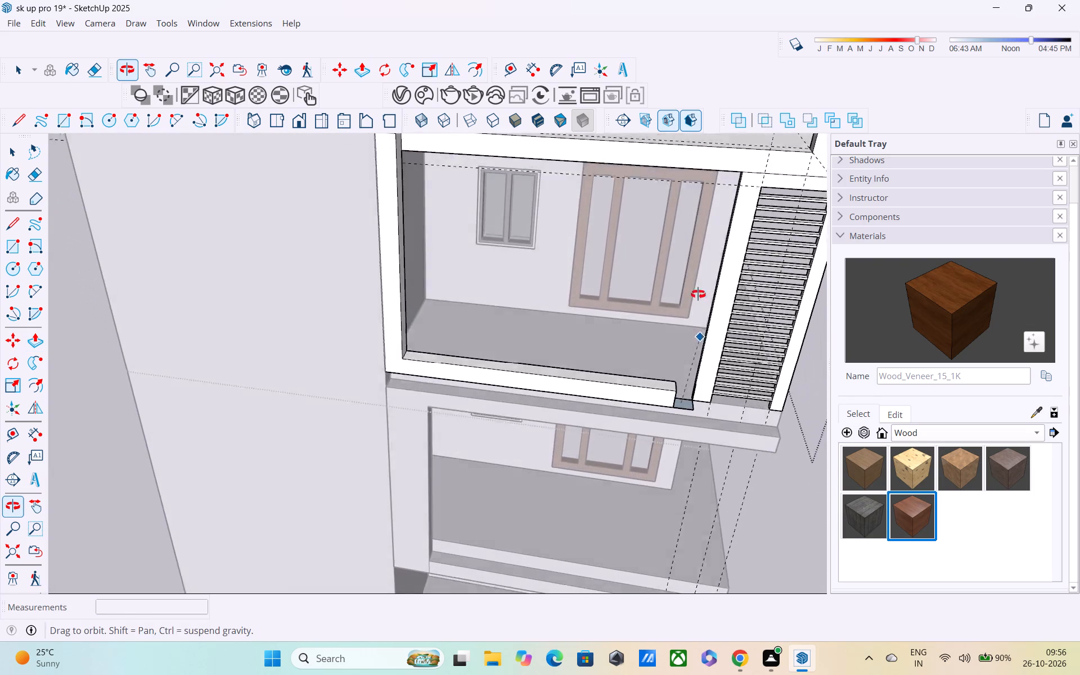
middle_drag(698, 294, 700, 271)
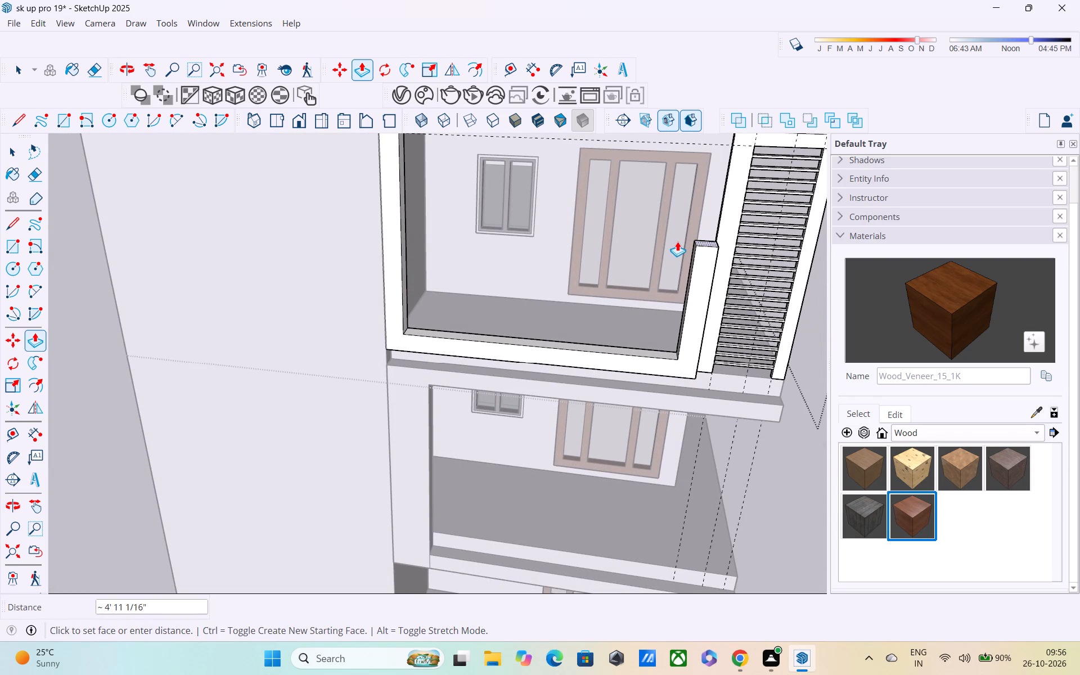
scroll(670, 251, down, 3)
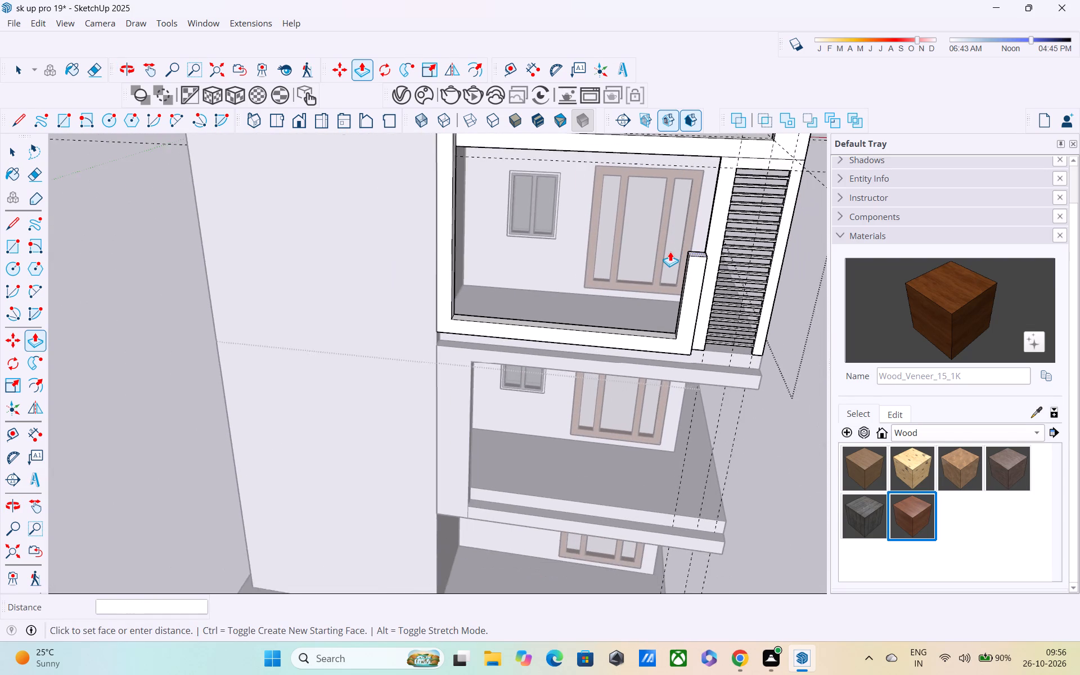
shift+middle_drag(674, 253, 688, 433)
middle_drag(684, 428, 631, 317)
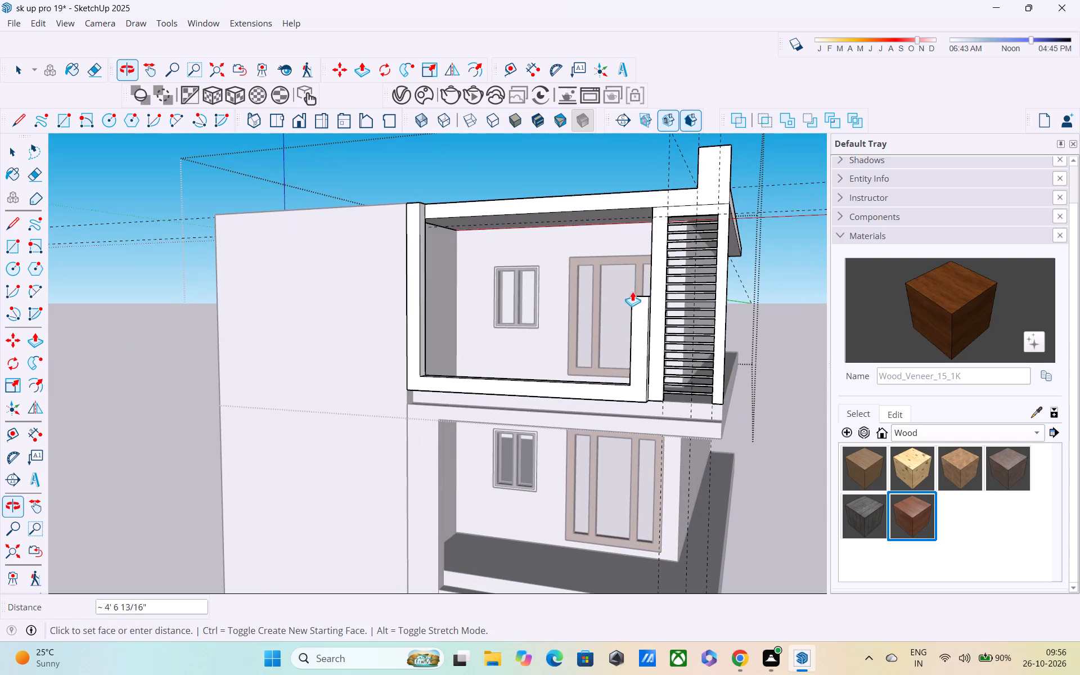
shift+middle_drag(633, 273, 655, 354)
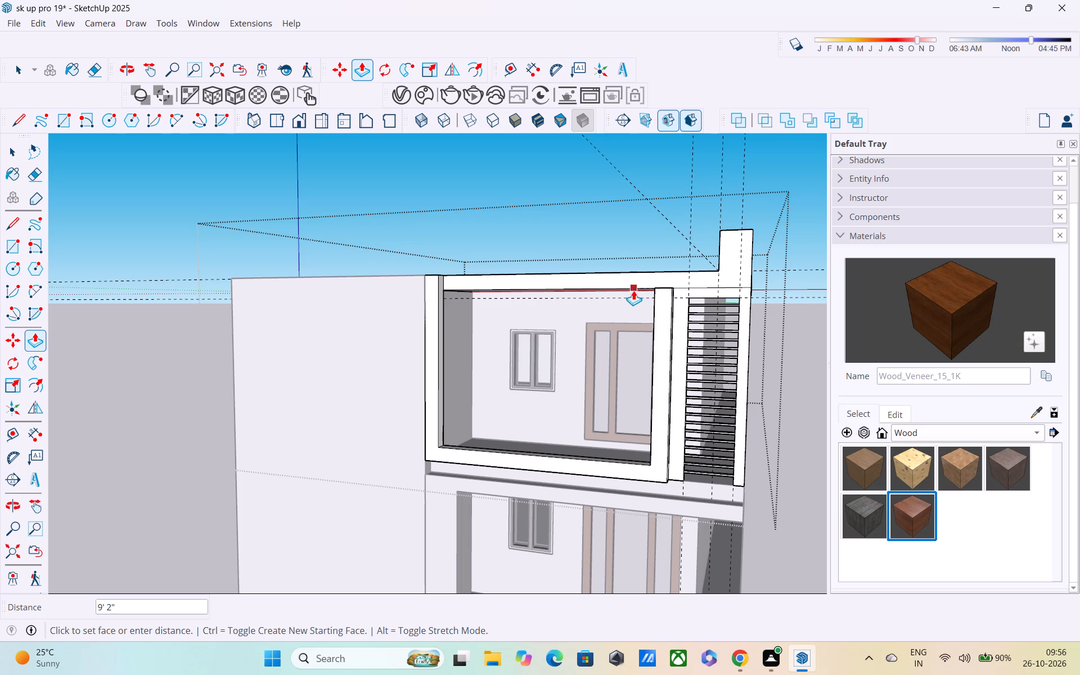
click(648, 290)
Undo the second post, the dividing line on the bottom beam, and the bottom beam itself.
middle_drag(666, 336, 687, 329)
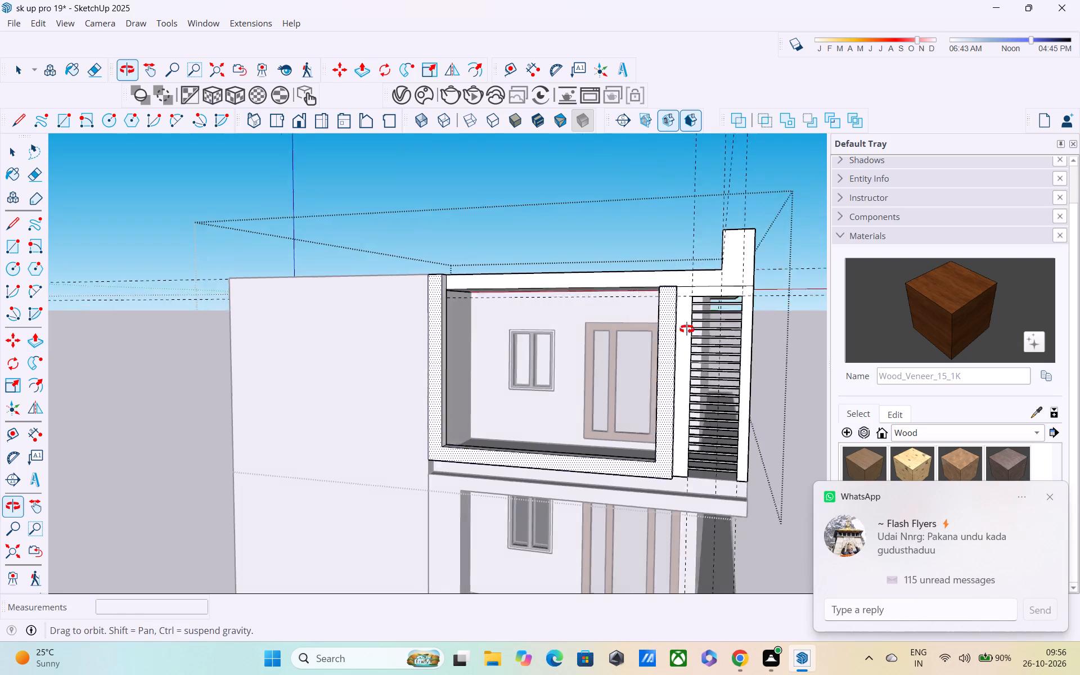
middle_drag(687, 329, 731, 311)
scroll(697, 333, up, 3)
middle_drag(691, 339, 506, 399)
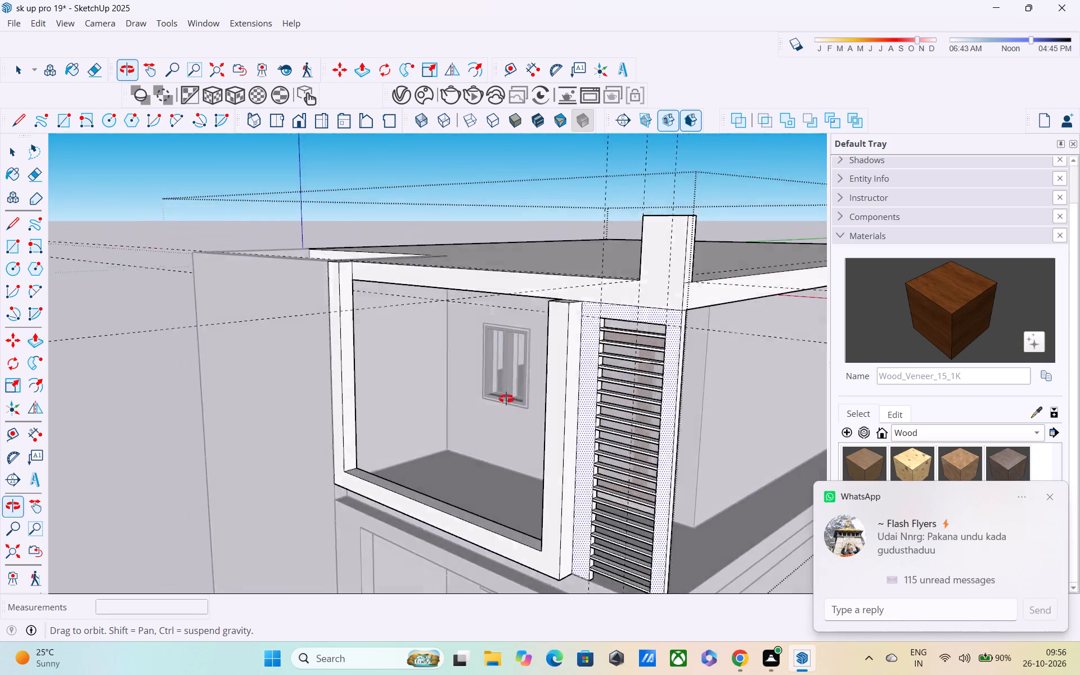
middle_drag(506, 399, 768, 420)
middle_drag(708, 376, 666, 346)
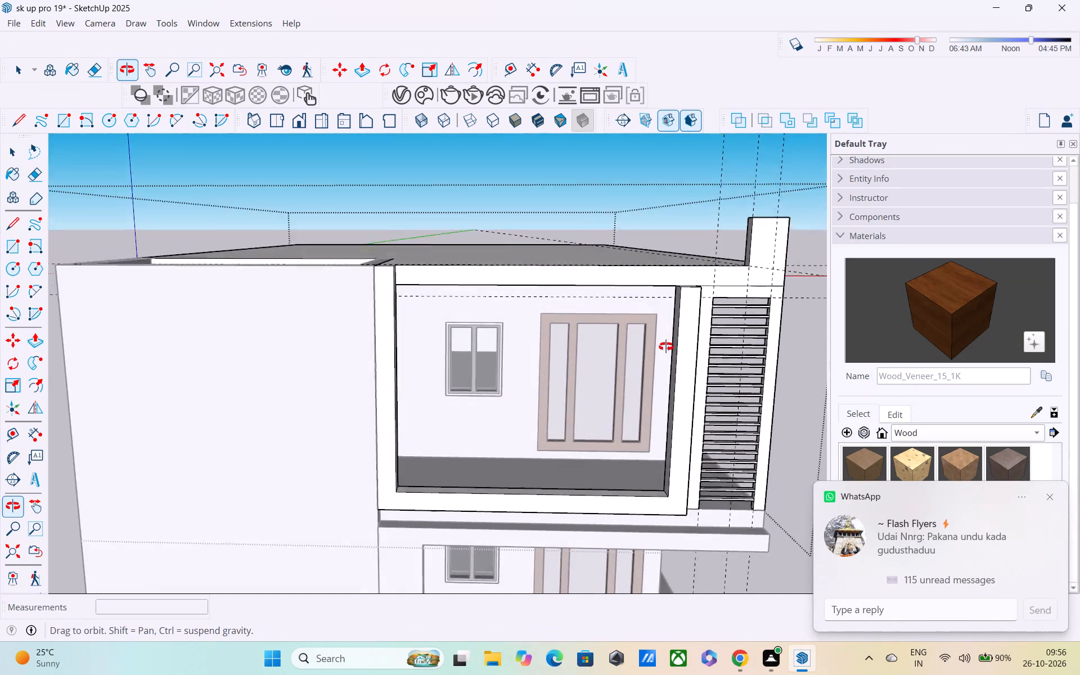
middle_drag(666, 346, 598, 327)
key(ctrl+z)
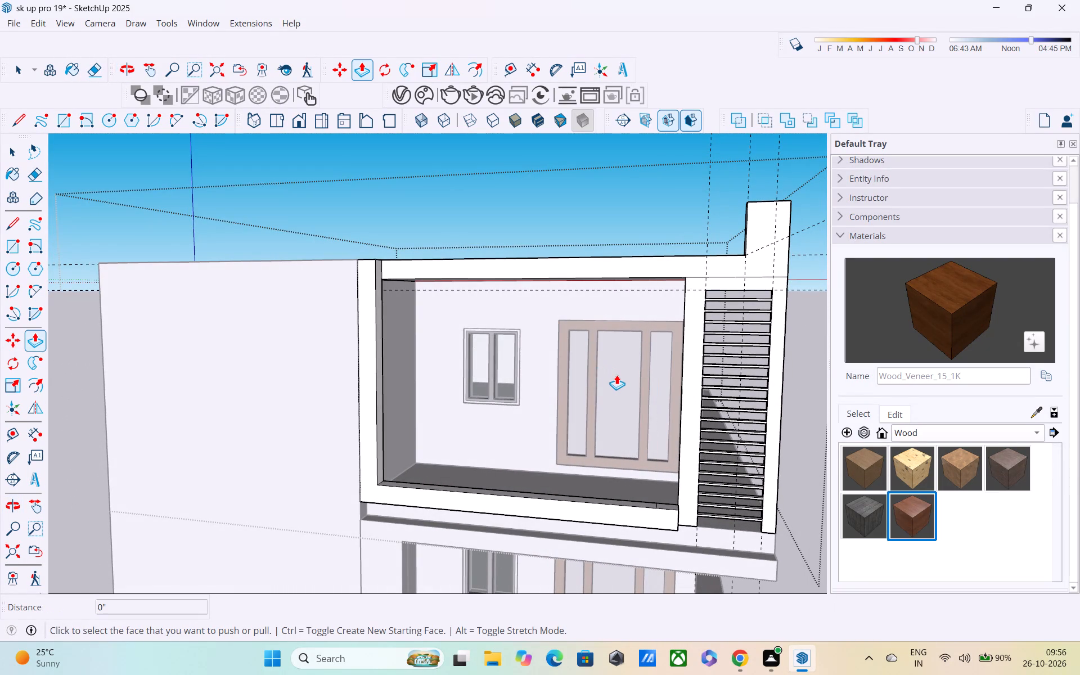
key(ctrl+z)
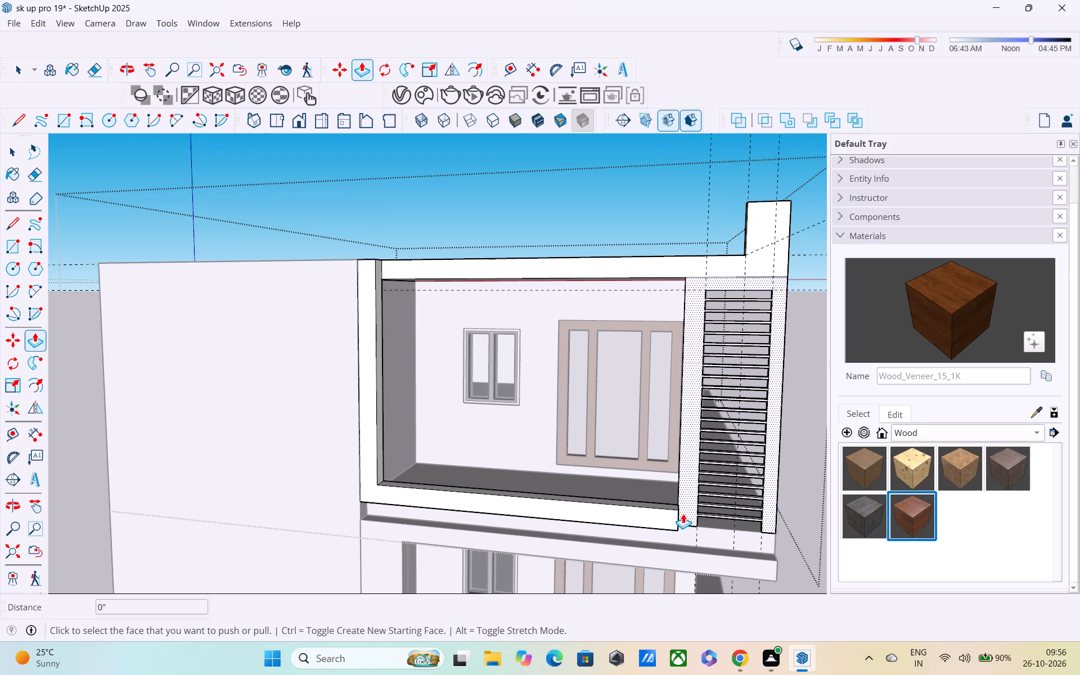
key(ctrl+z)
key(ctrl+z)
Pull the balcony-facing side of the slatted screen's frame out about 5 5/8" into the opening.
middle_drag(672, 520, 840, 515)
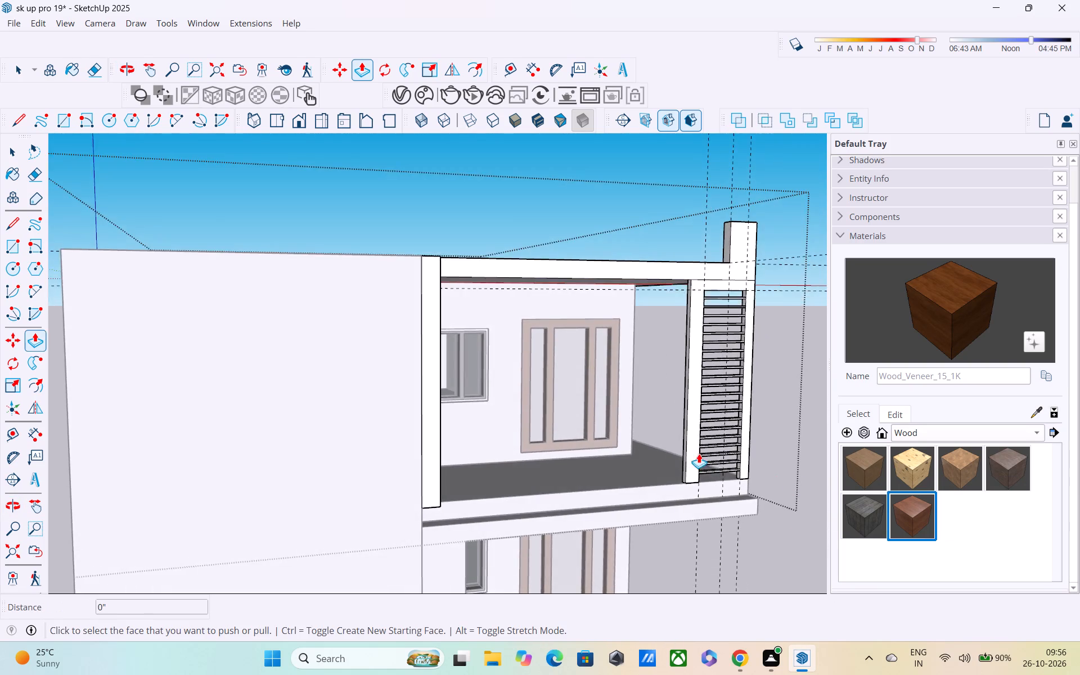
scroll(692, 451, up, 4)
middle_drag(664, 439, 737, 444)
scroll(709, 439, up, 4)
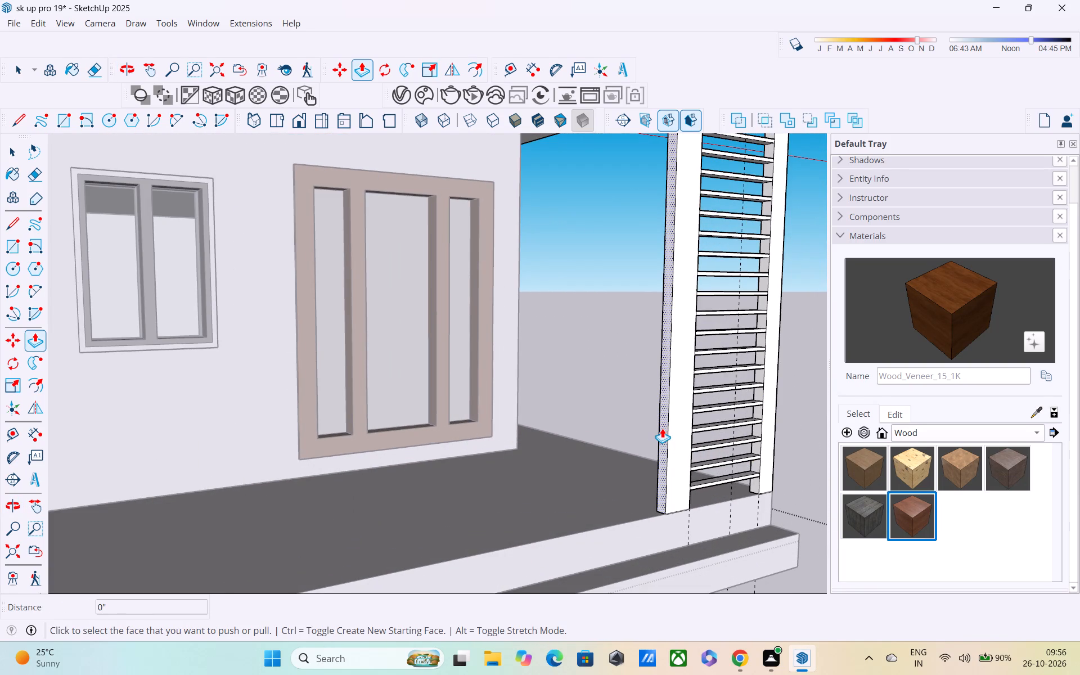
click(662, 428)
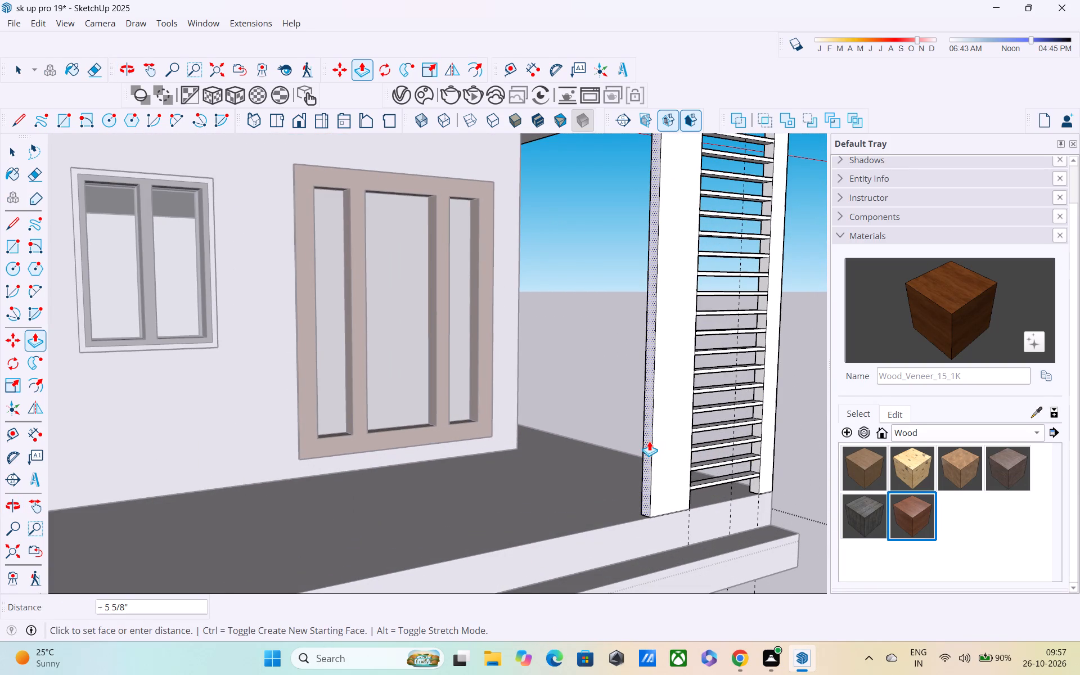
click(649, 441)
Pull the lowest 10" section of the post at the solid block about 12' 3 5/8" to the widened screen frame, forming the bottom beam.
middle_drag(588, 480, 503, 481)
scroll(499, 481, down, 6)
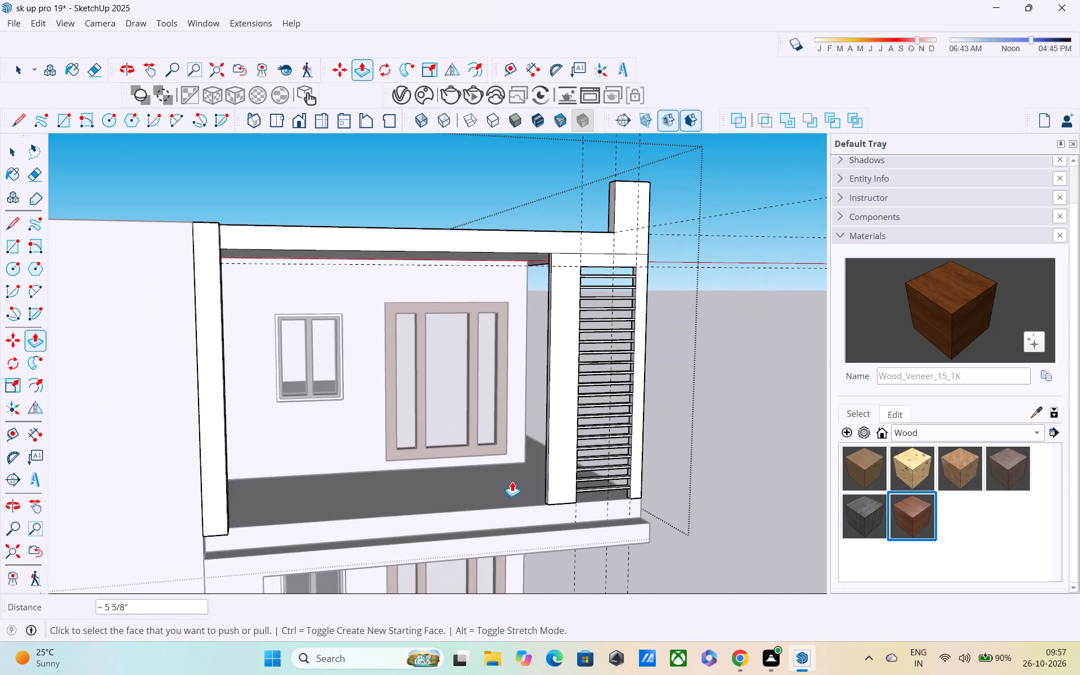
middle_drag(552, 483, 467, 476)
scroll(467, 476, down, 4)
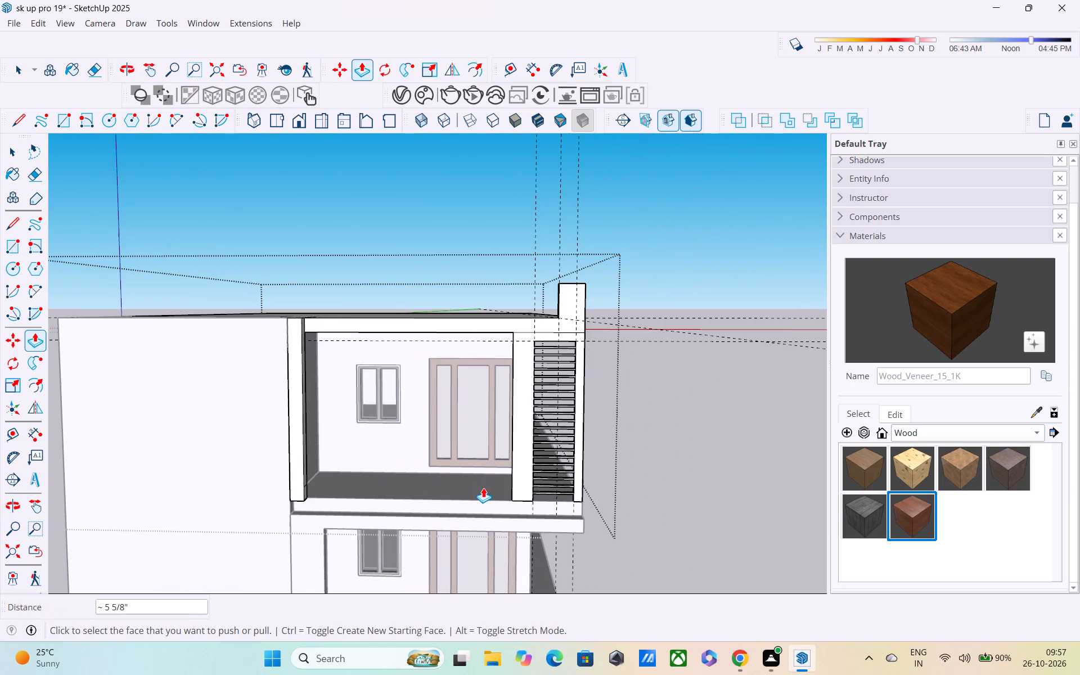
middle_drag(485, 494, 448, 525)
scroll(328, 548, up, 4)
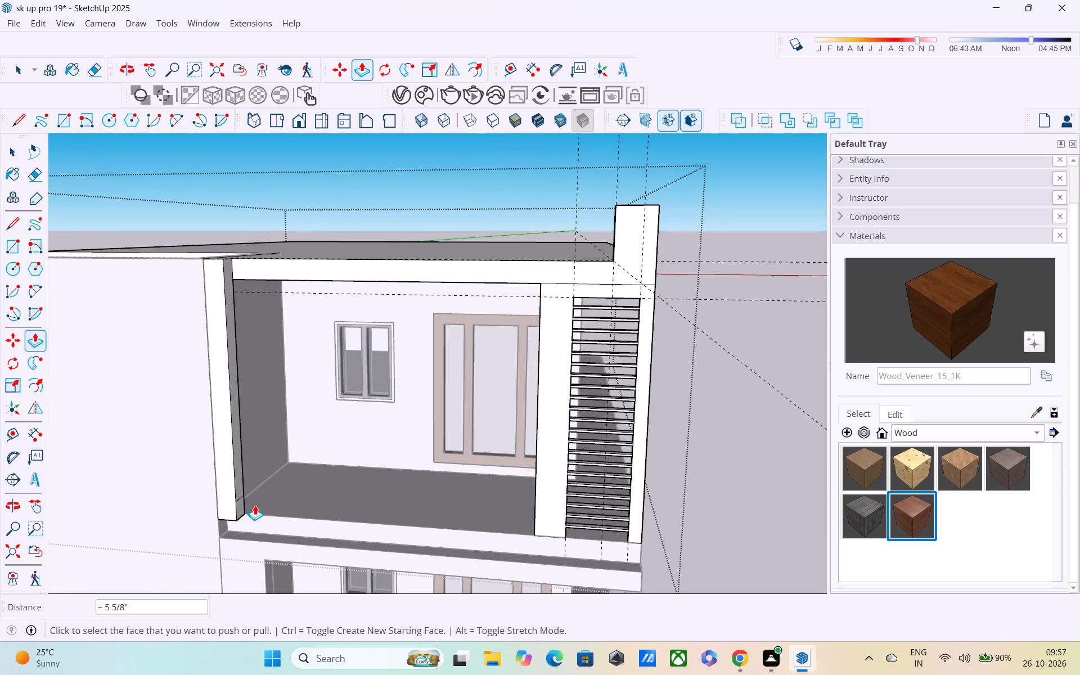
click(244, 508)
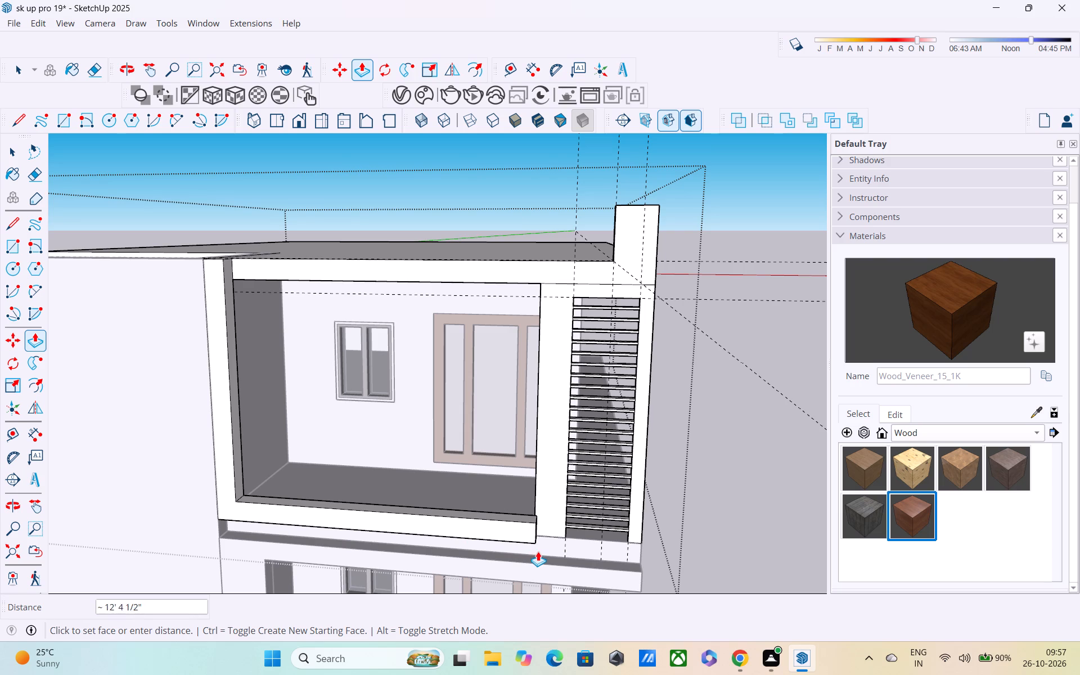
click(534, 492)
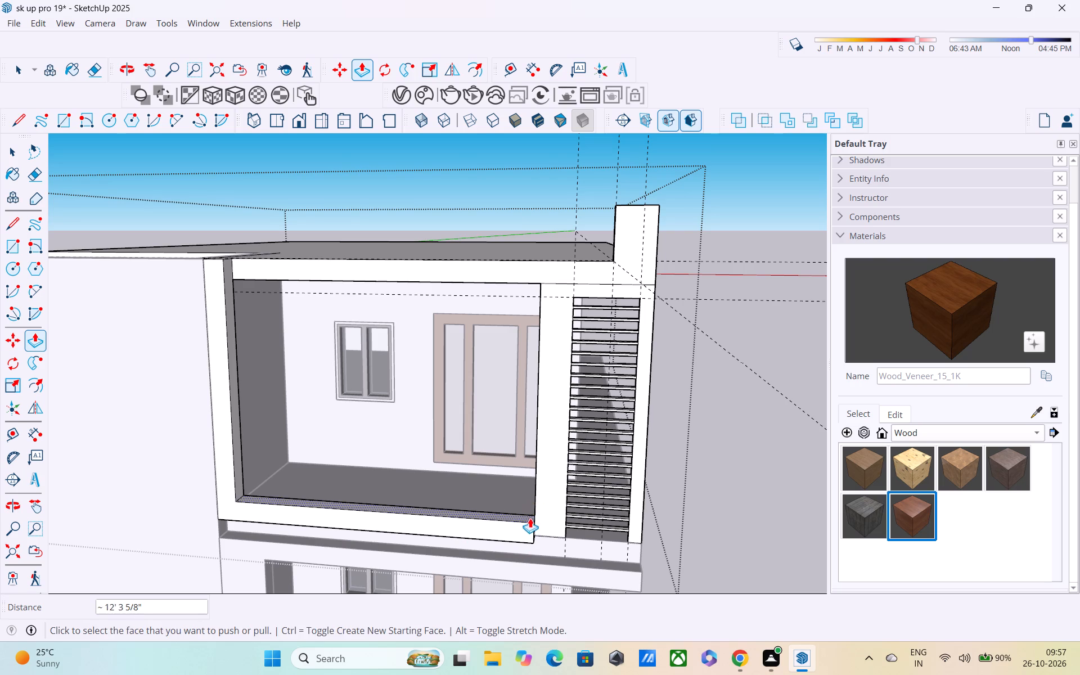
Draw a 9" line across the bottom beam's upper face, 10" from its end at the slatted screen.
middle_drag(529, 526, 540, 595)
key(l)
scroll(535, 530, up, 2)
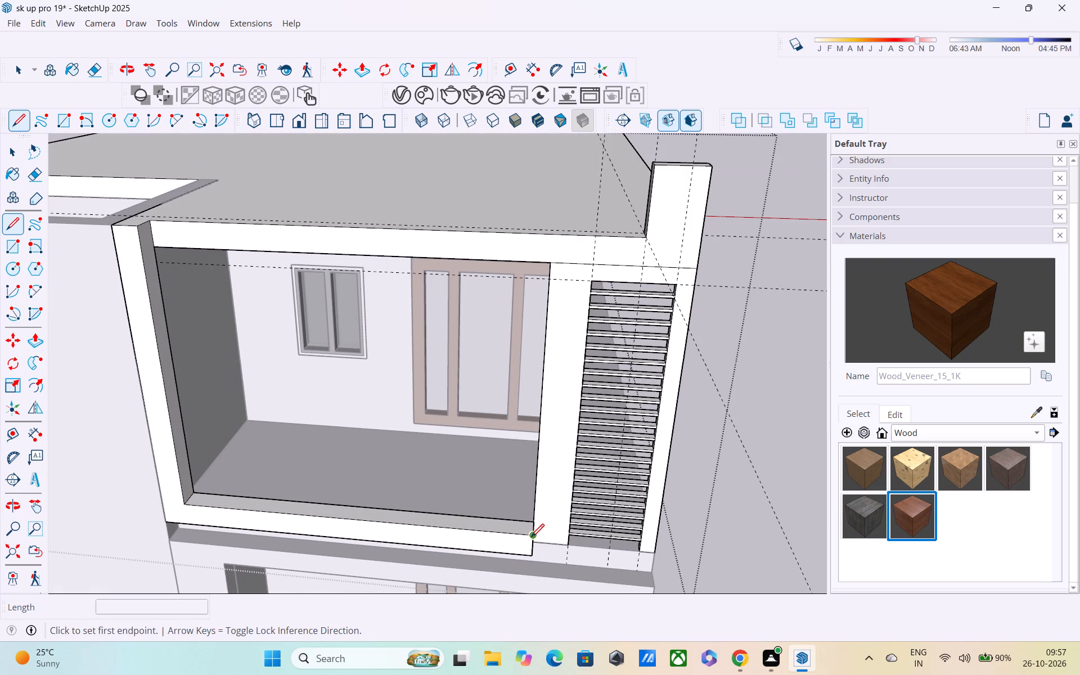
click(532, 538)
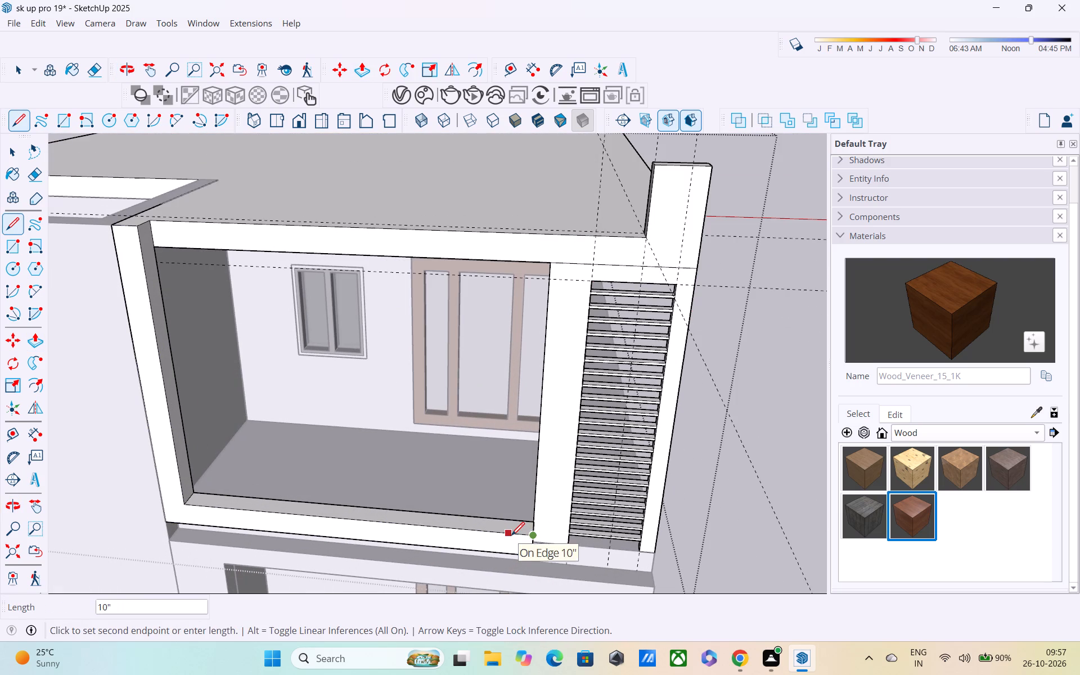
click(511, 537)
click(511, 519)
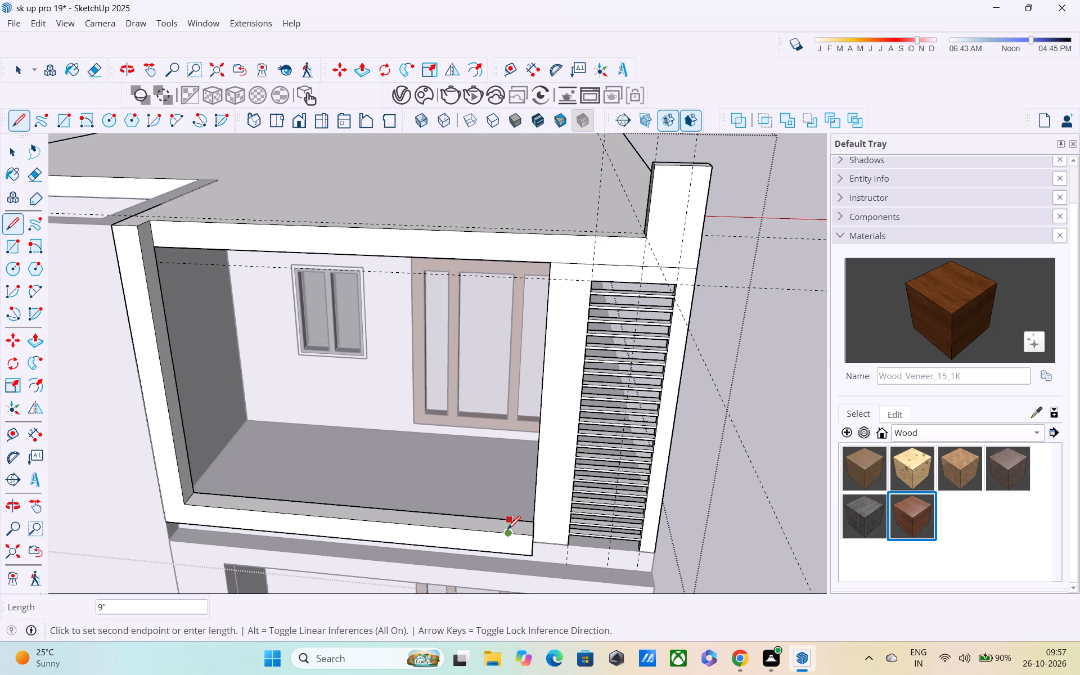
click(507, 535)
Pull the beam's 10" end section up 9' 2" to the roof slab's underside, forming a second post beside the slatted screen.
key(p)
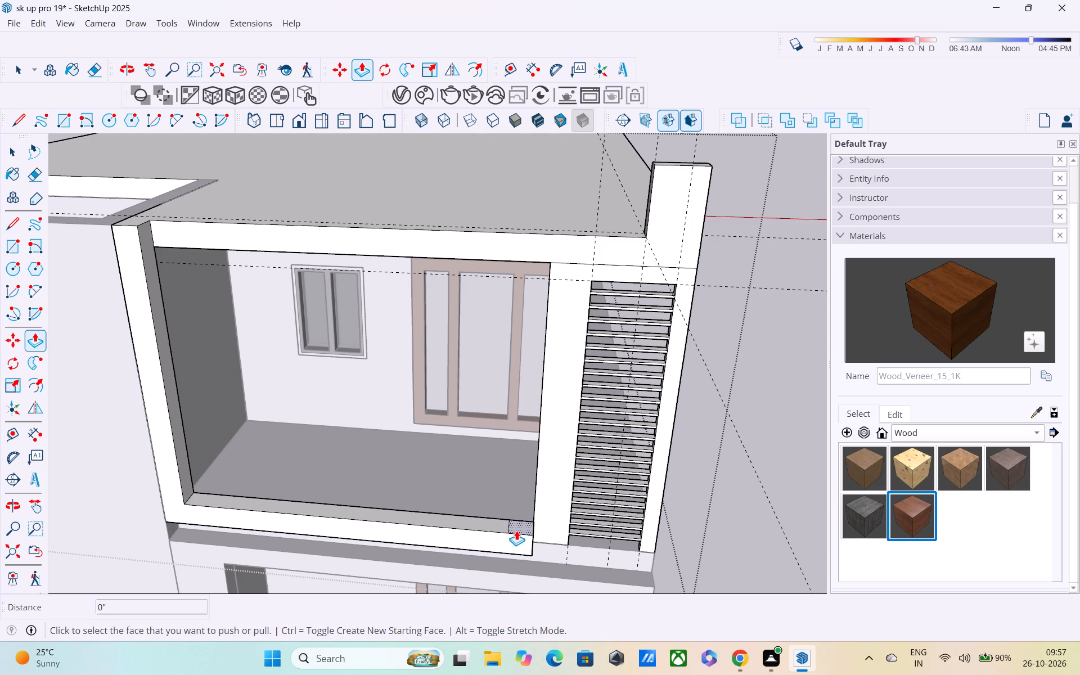
click(517, 530)
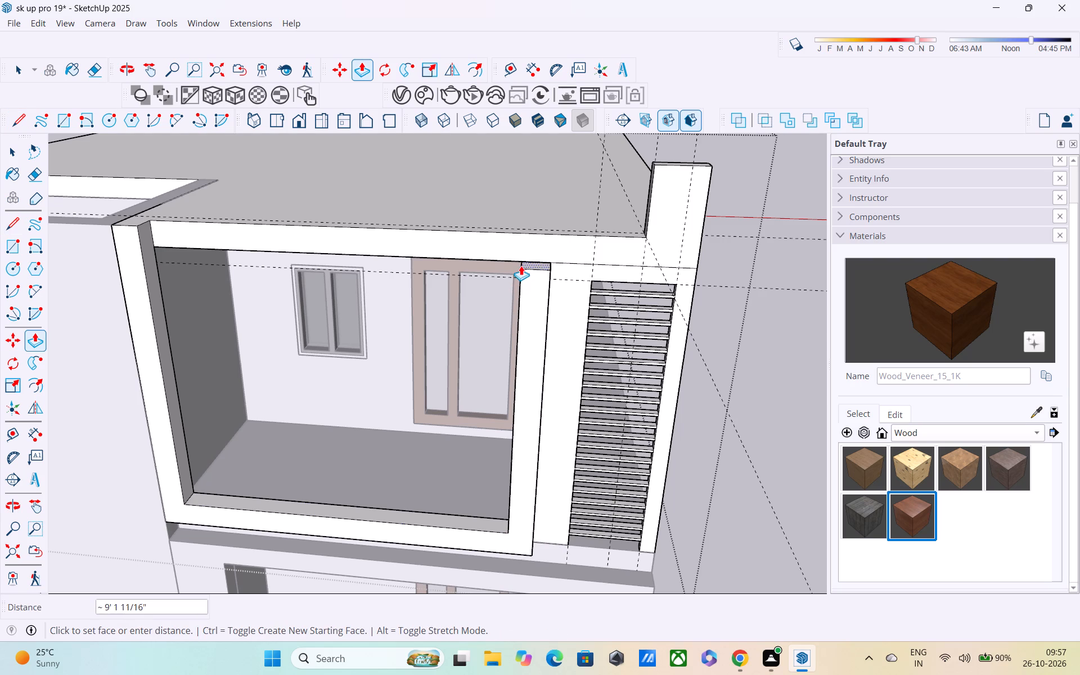
click(505, 264)
Draw a 9" horizontal line across the second post's opening-facing side, 10" below its upper end.
middle_drag(550, 292, 784, 210)
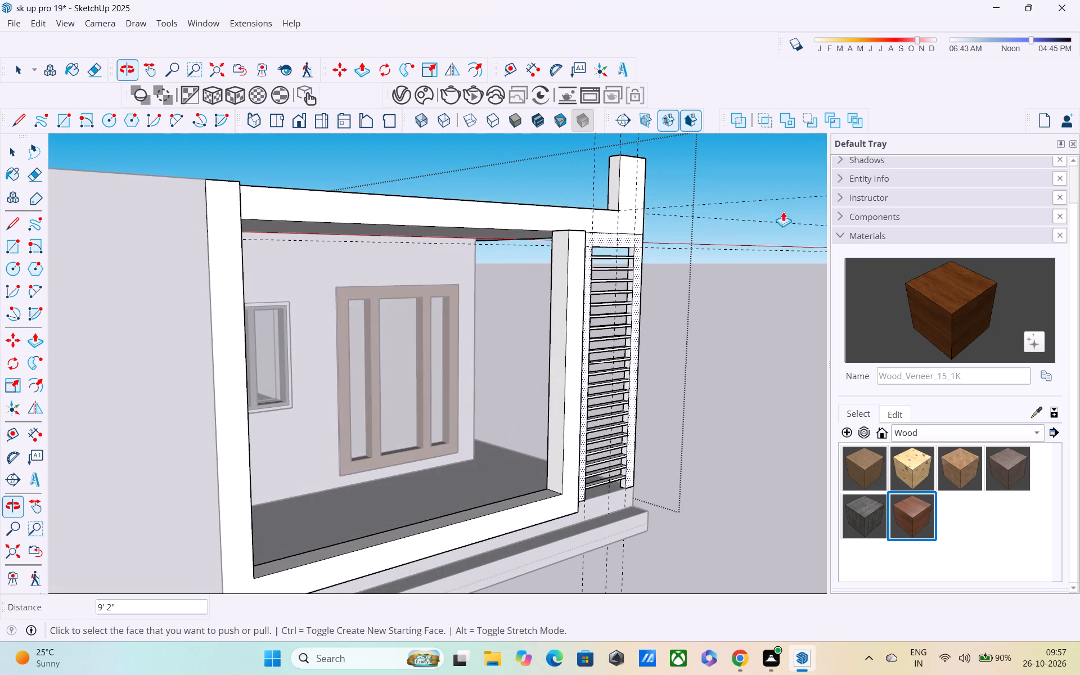
key(l)
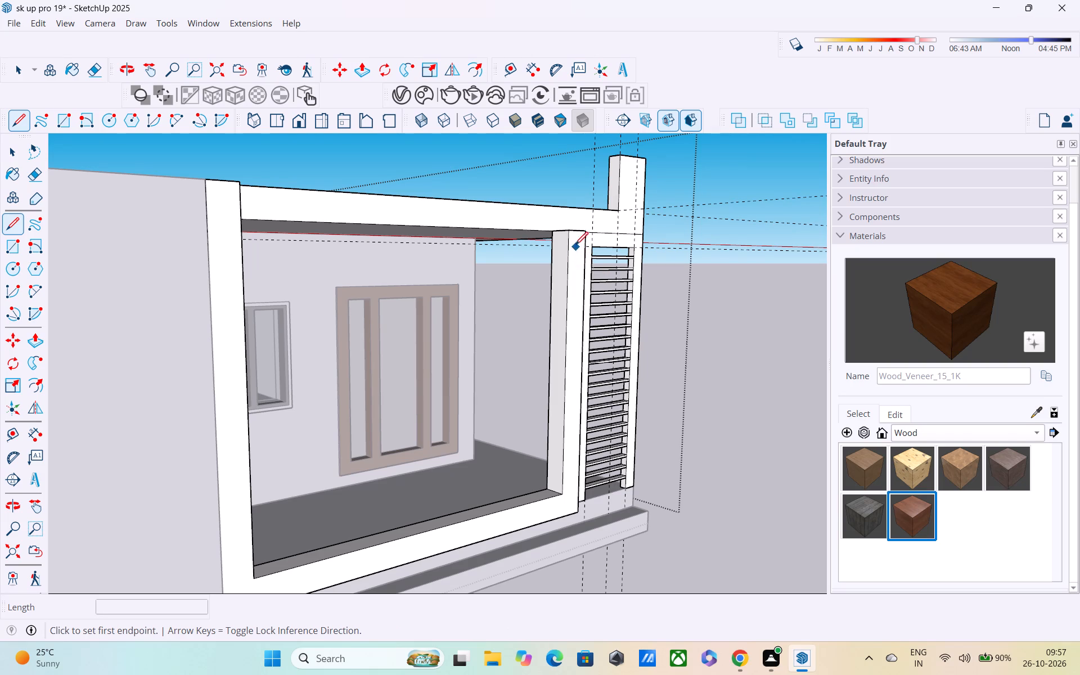
click(569, 229)
click(570, 259)
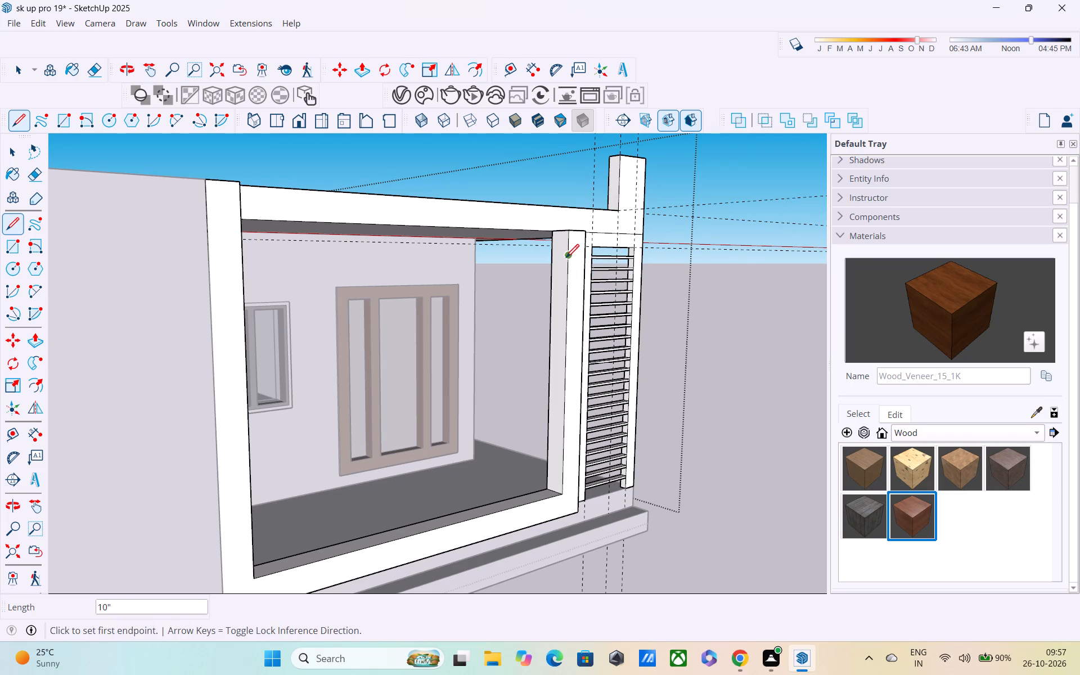
click(566, 258)
click(553, 255)
Pull the upper 10" section of the second post about 11' 5 5/8" across to the post at the solid block, forming the top beam.
middle_drag(633, 283, 713, 321)
key(p)
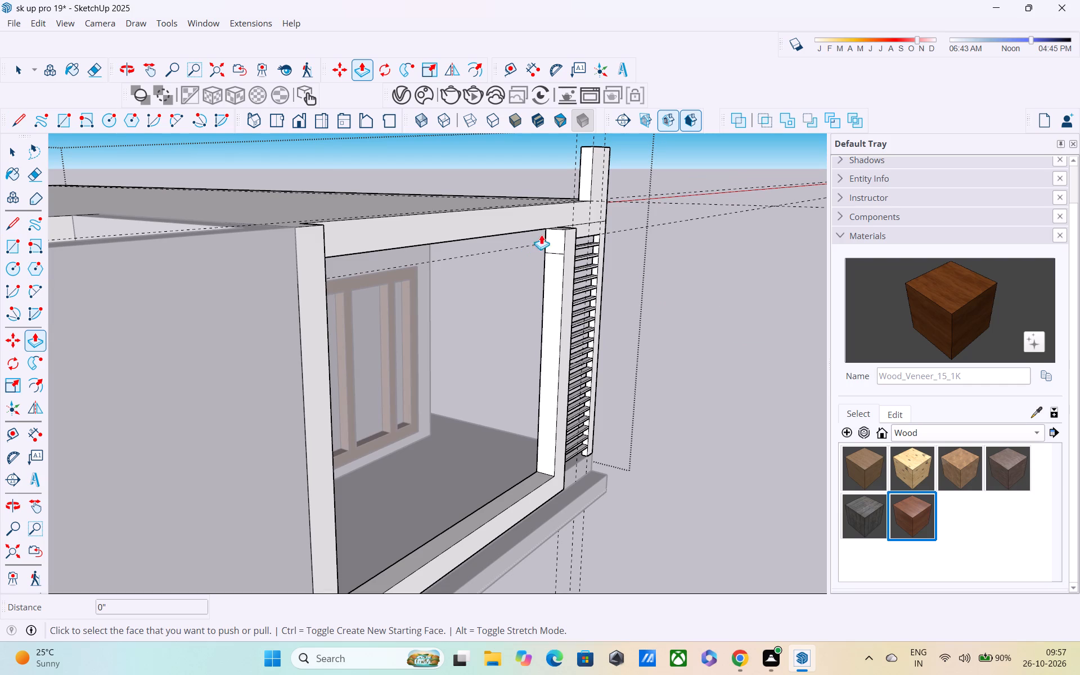
click(552, 235)
middle_drag(421, 302, 316, 321)
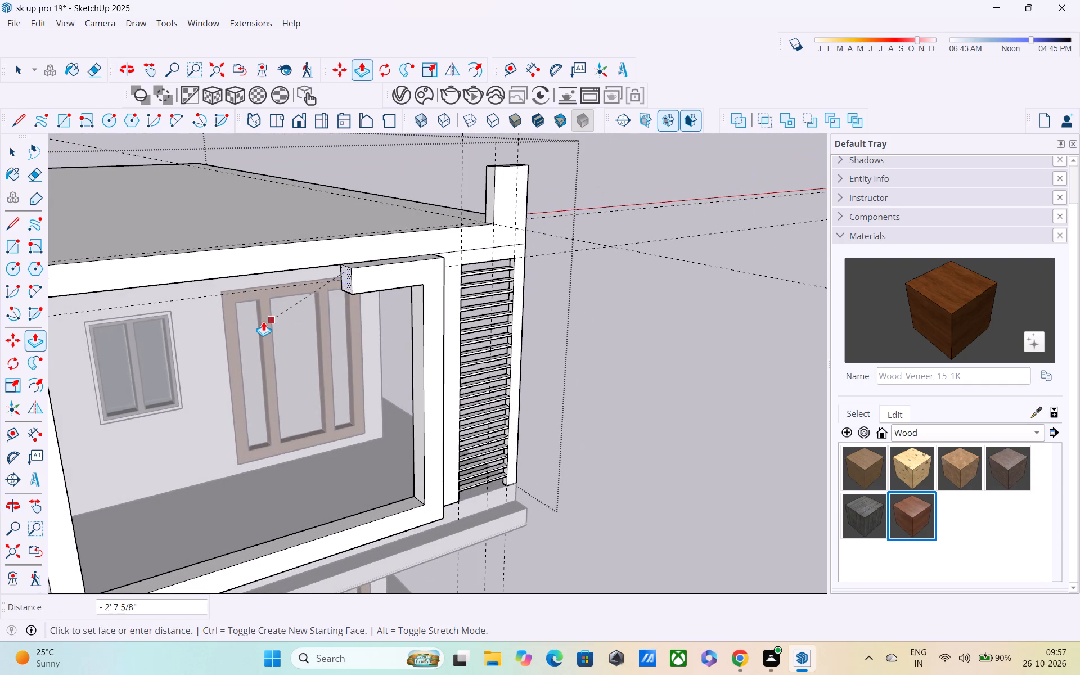
shift+middle_drag(293, 335, 528, 316)
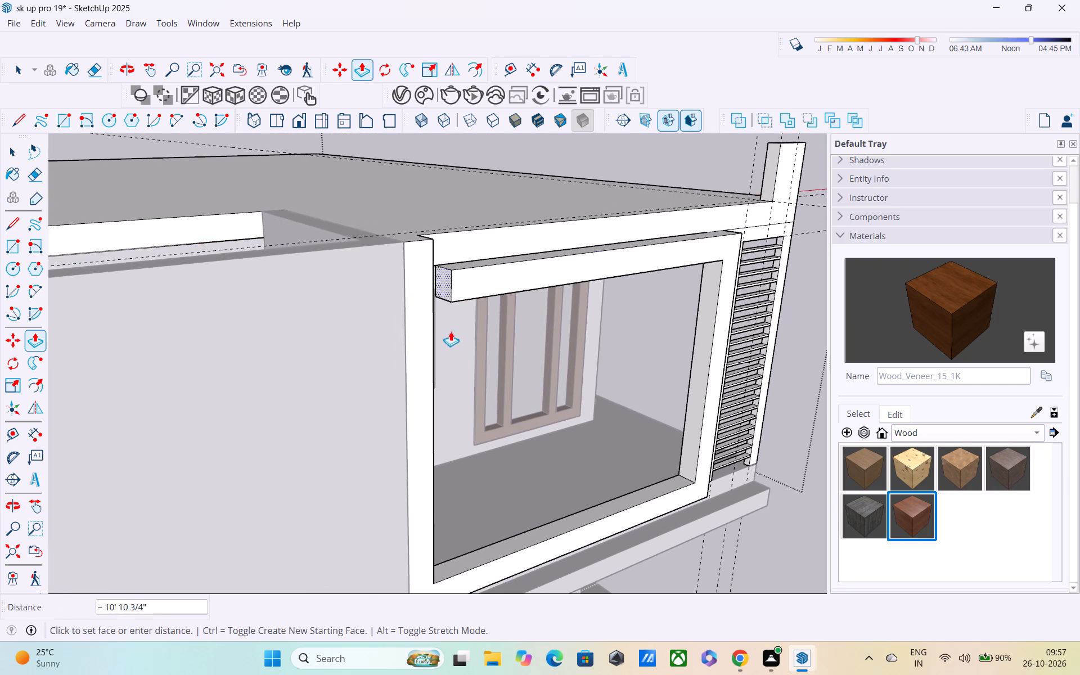
middle_drag(445, 331, 262, 298)
click(247, 290)
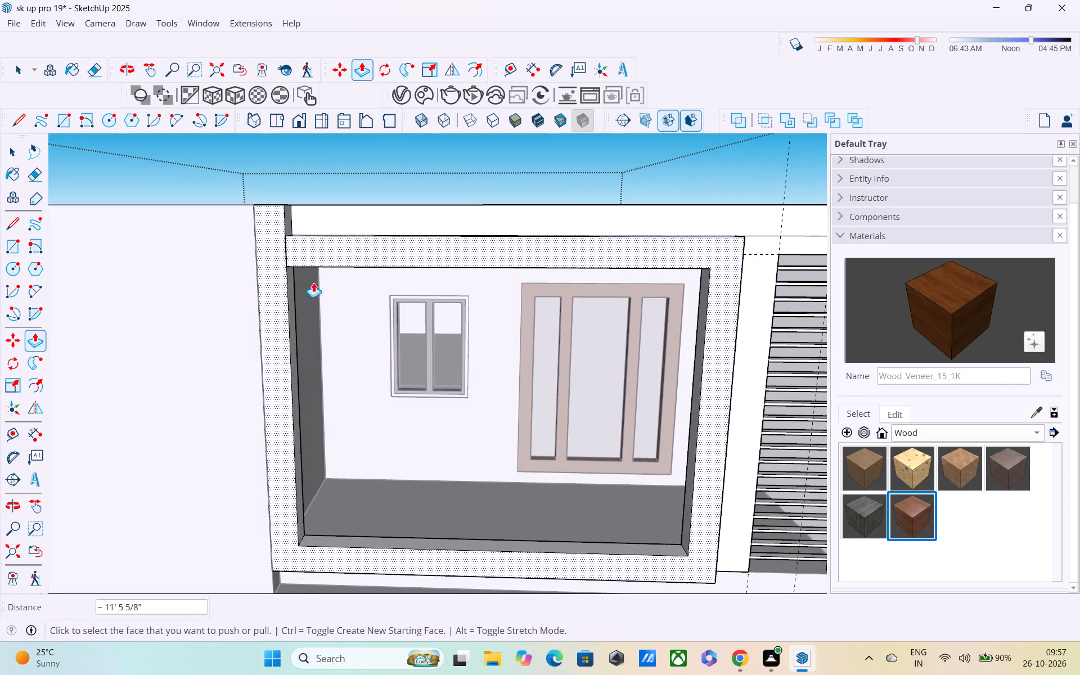
Inspect the top beam's junction with the post at the solid block, and leave the group.
middle_drag(358, 304, 398, 449)
scroll(286, 350, up, 2)
middle_drag(290, 358, 328, 421)
scroll(333, 426, up, 2)
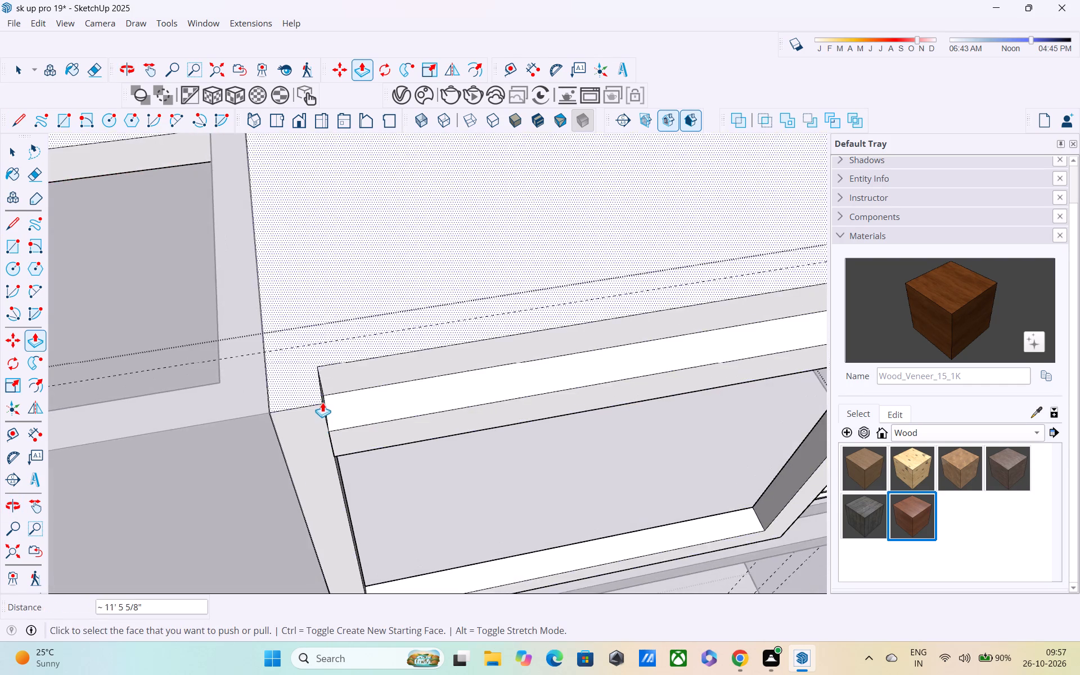
middle_drag(303, 381, 276, 296)
scroll(285, 291, down, 4)
middle_drag(393, 412, 374, 282)
scroll(374, 282, up, 1)
scroll(375, 285, down, 5)
middle_drag(433, 331, 430, 327)
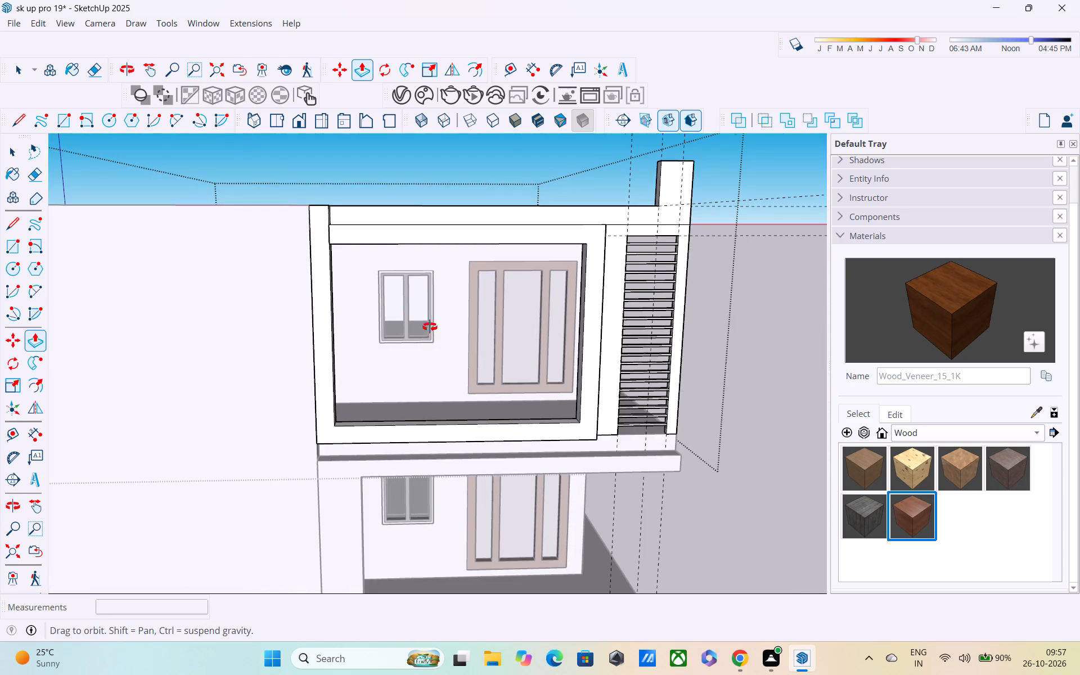
middle_drag(430, 327, 403, 299)
scroll(422, 313, down, 4)
key(space)
click(619, 335)
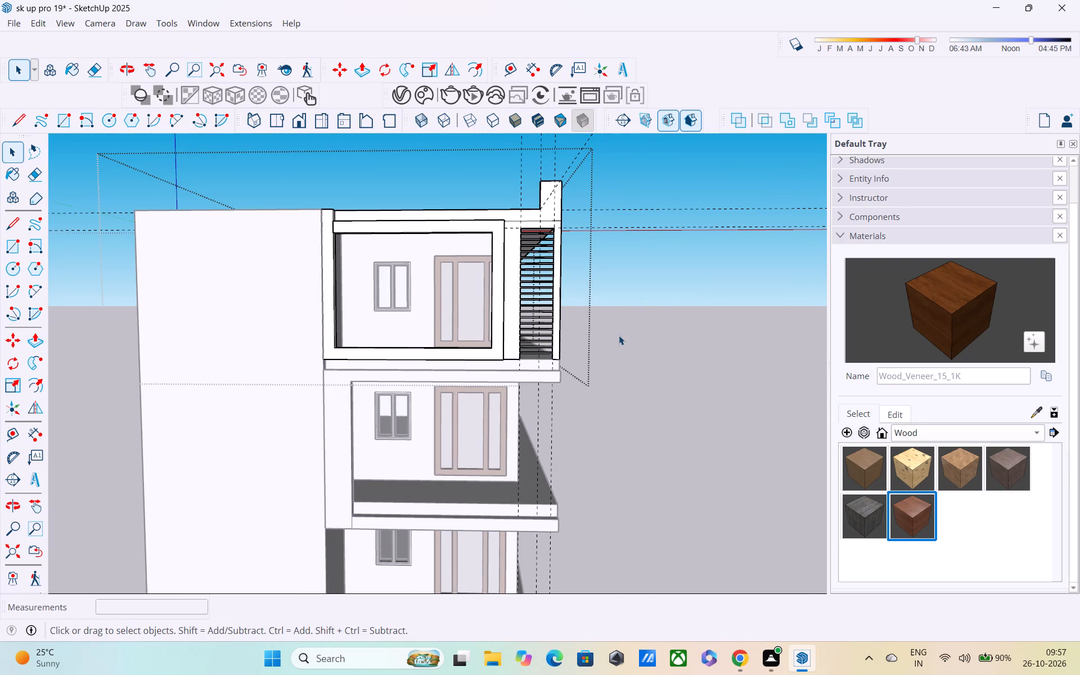
Examine the building's front and side, from the bordered upper opening down to the middle balcony's edge.
middle_drag(600, 380, 467, 345)
scroll(448, 366, up, 4)
scroll(448, 367, down, 2)
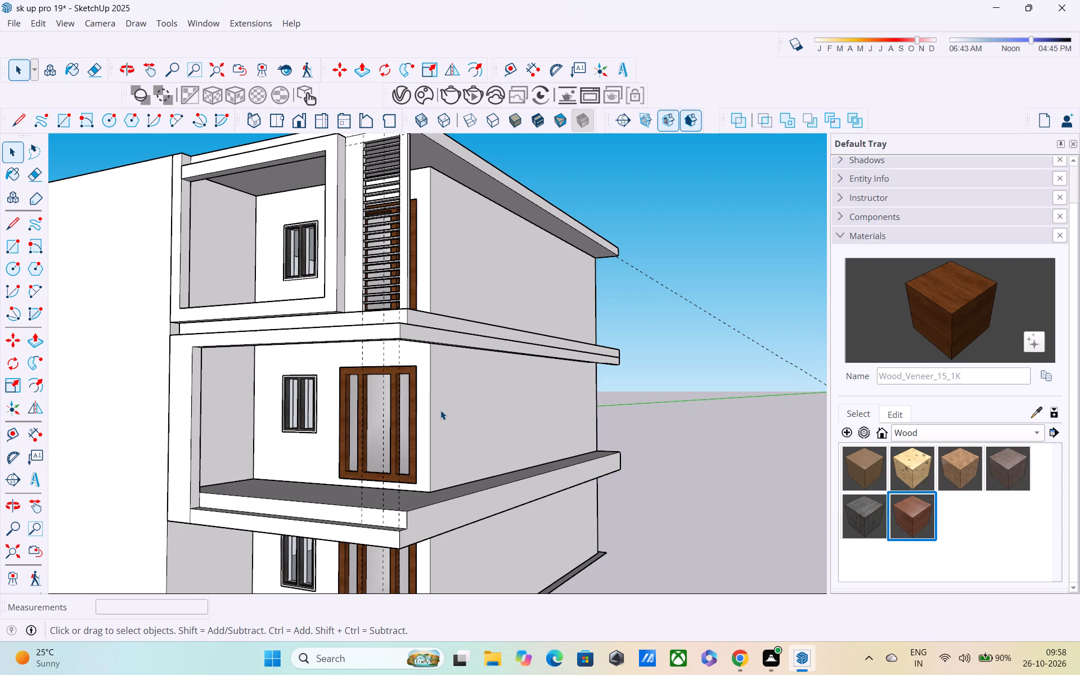
scroll(440, 410, down, 2)
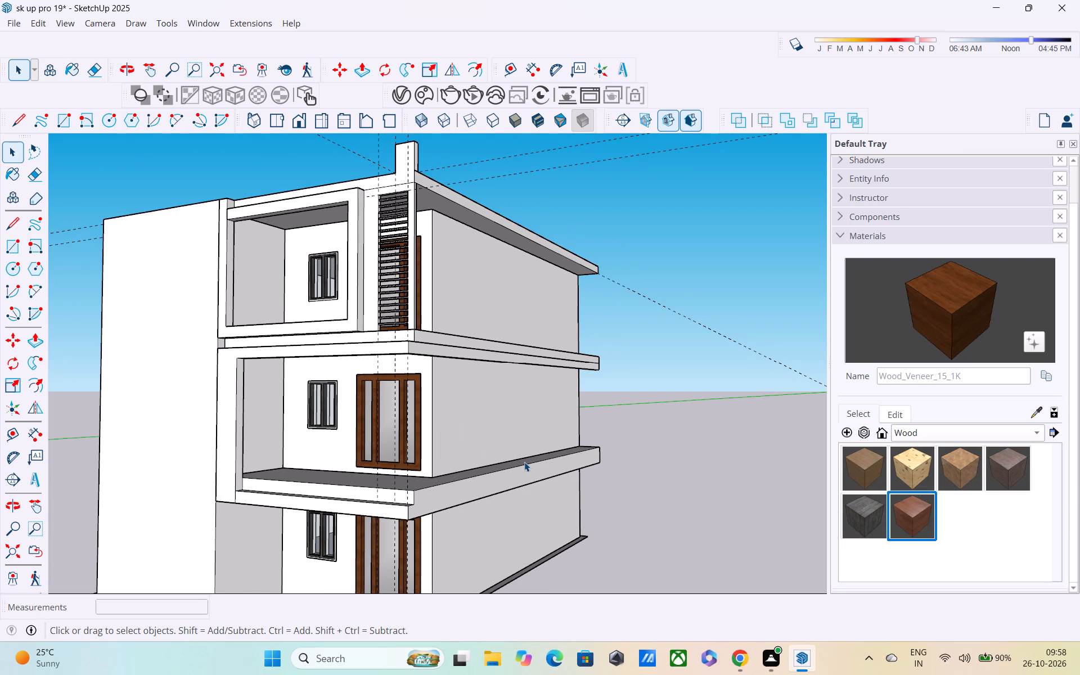
scroll(524, 462, down, 2)
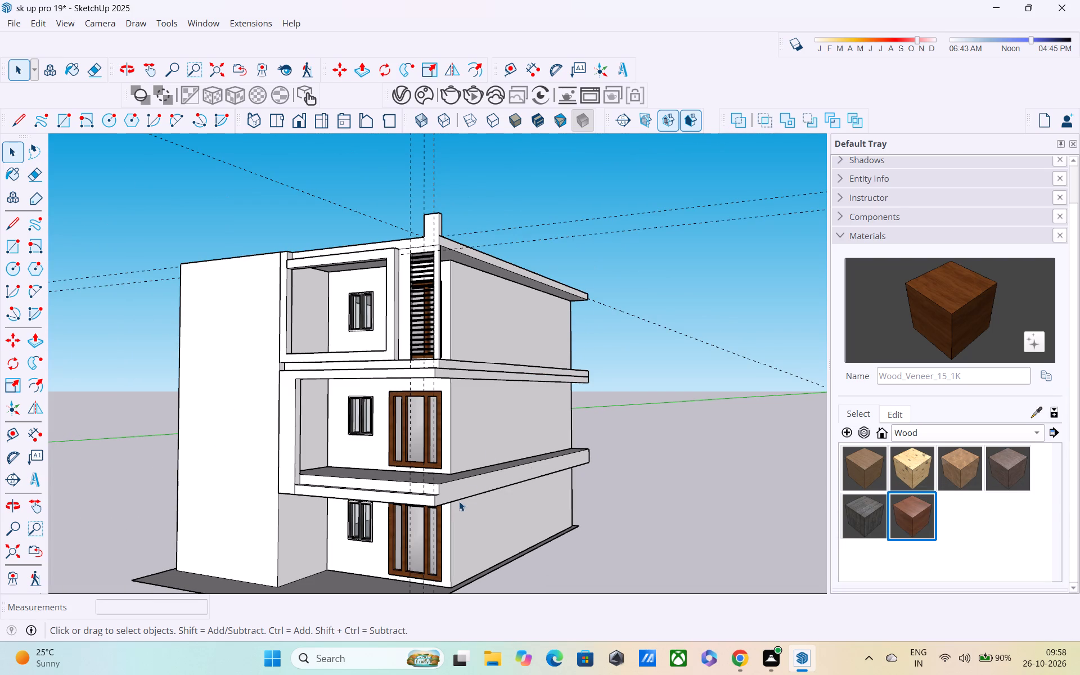
shift+middle_drag(458, 506, 410, 499)
scroll(377, 492, down, 4)
middle_drag(375, 492, 283, 547)
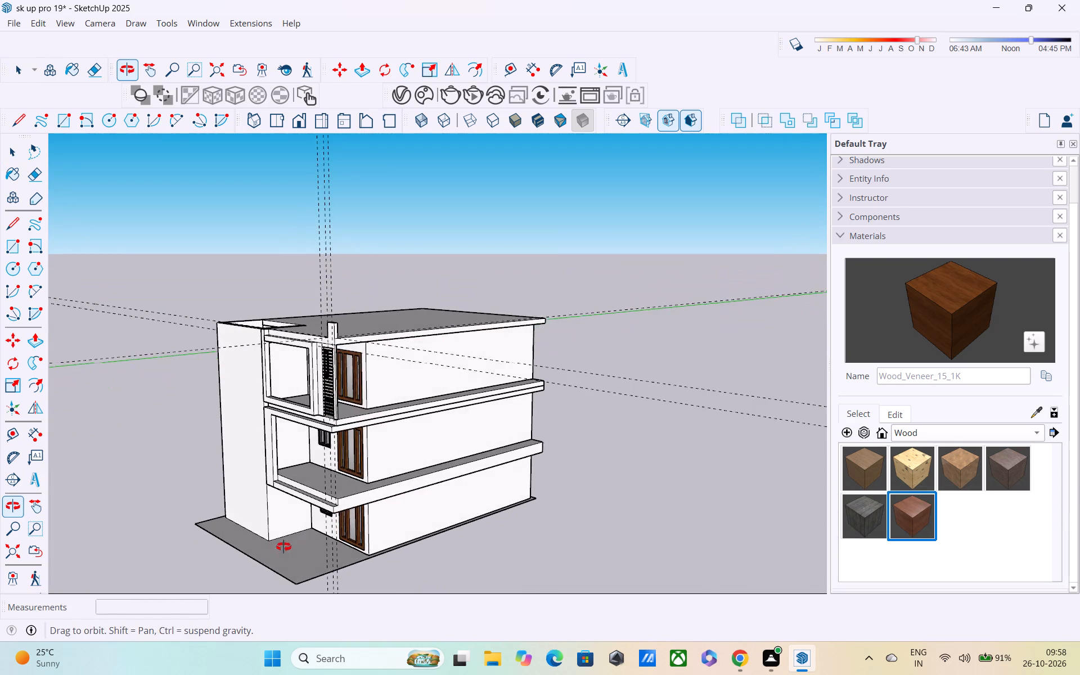
middle_drag(283, 547, 281, 548)
scroll(286, 487, up, 6)
middle_drag(294, 458, 287, 398)
middle_drag(330, 450, 327, 464)
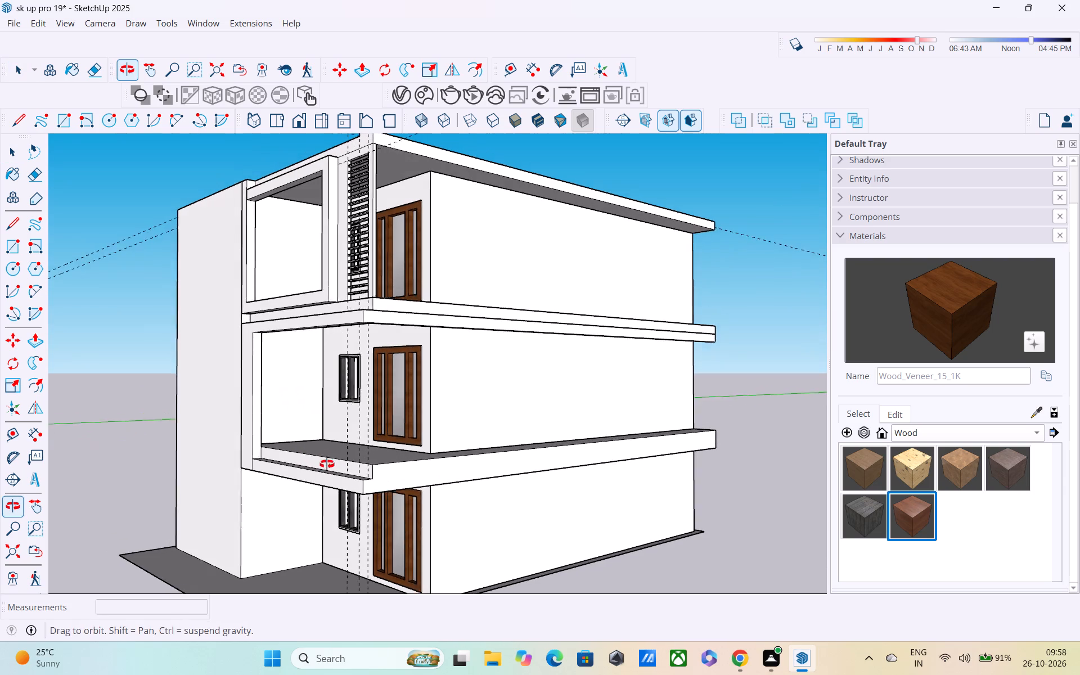
middle_drag(327, 464, 322, 469)
scroll(322, 469, down, 2)
middle_drag(322, 469, 325, 447)
scroll(325, 447, down, 1)
scroll(305, 471, up, 2)
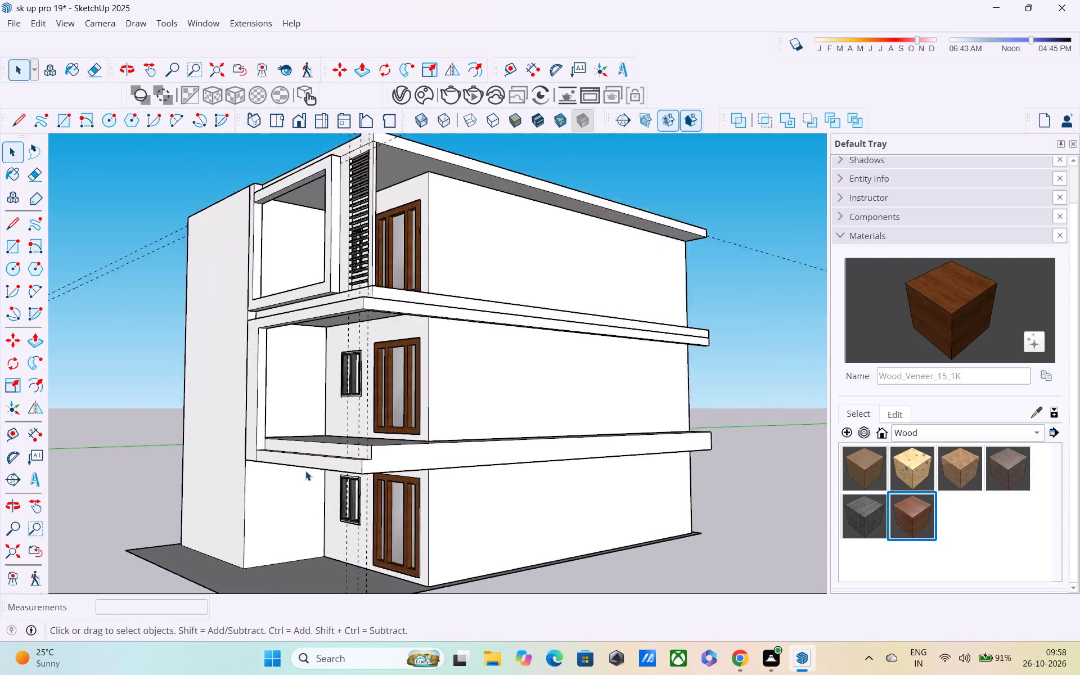
scroll(305, 471, up, 2)
middle_drag(304, 466, 307, 442)
scroll(329, 426, up, 2)
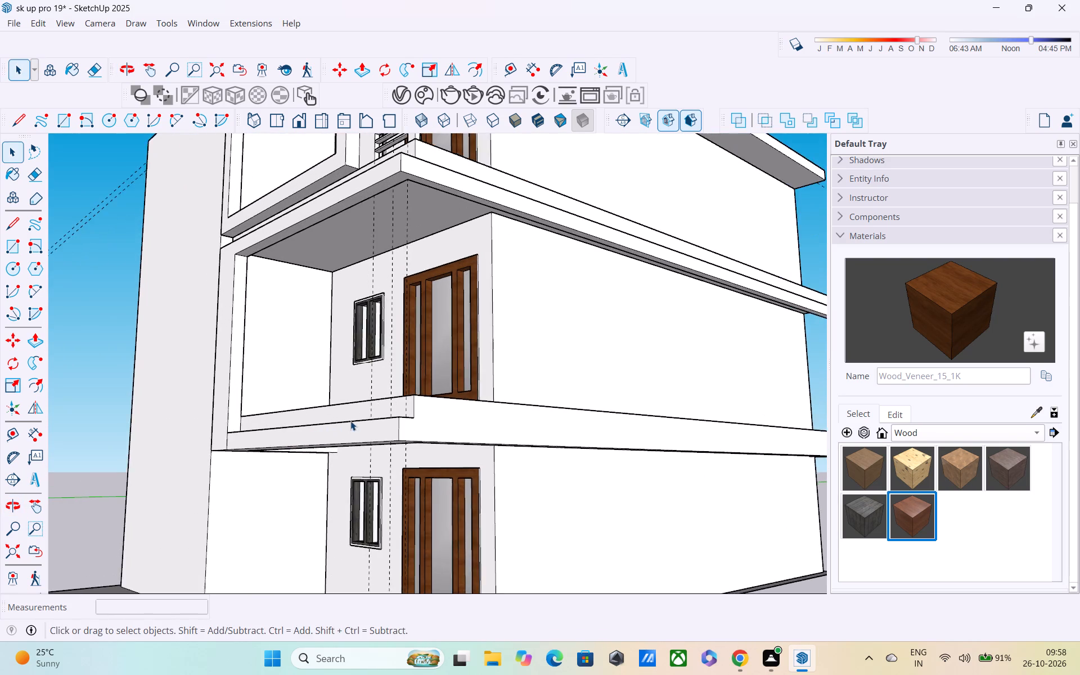
scroll(350, 421, up, 1)
middle_drag(351, 420, 328, 473)
scroll(313, 492, up, 6)
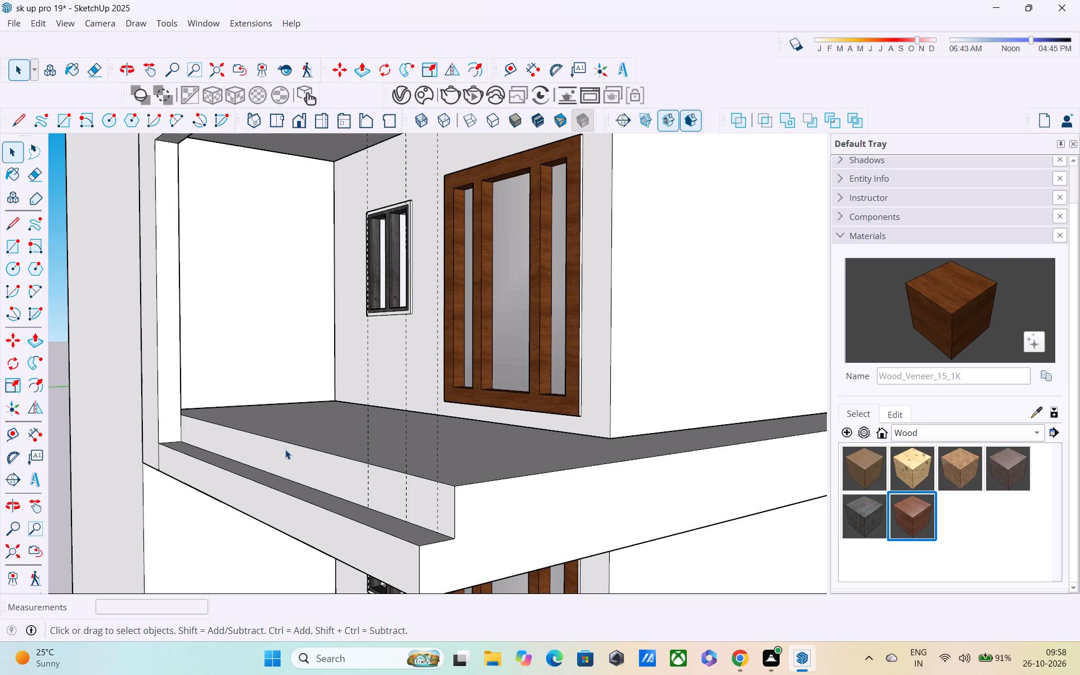
Open the middle balcony's group and pull its front post's inner side about 8 1/2" toward the opening, in line with the window's near edge.
scroll(146, 481, down, 3)
middle_drag(215, 465, 453, 481)
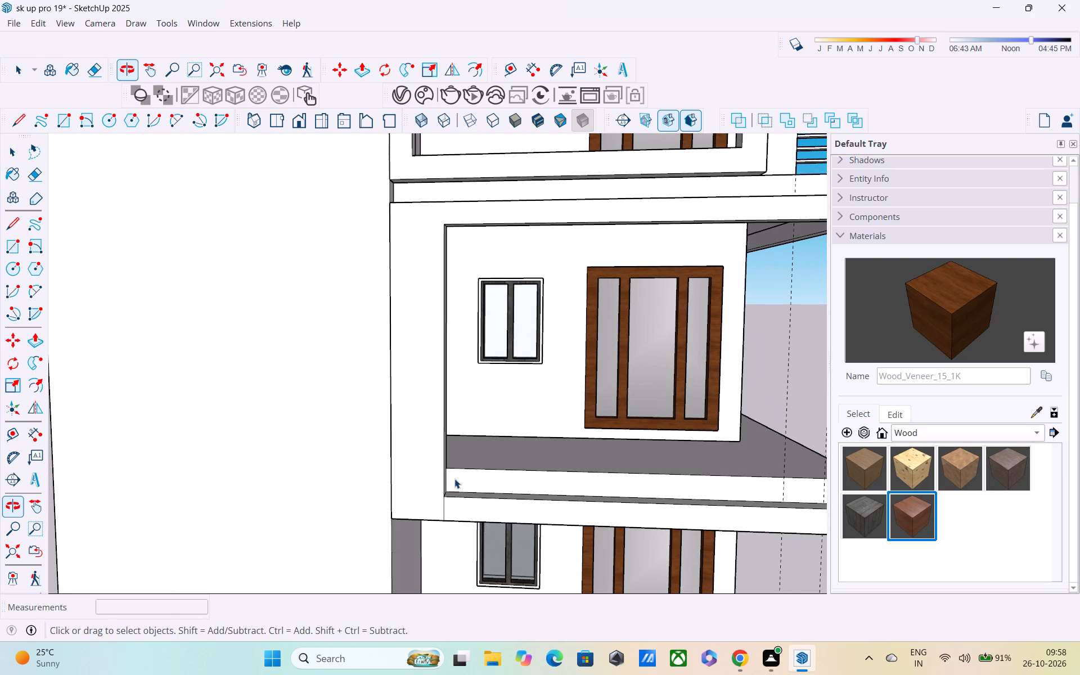
scroll(438, 460, down, 1)
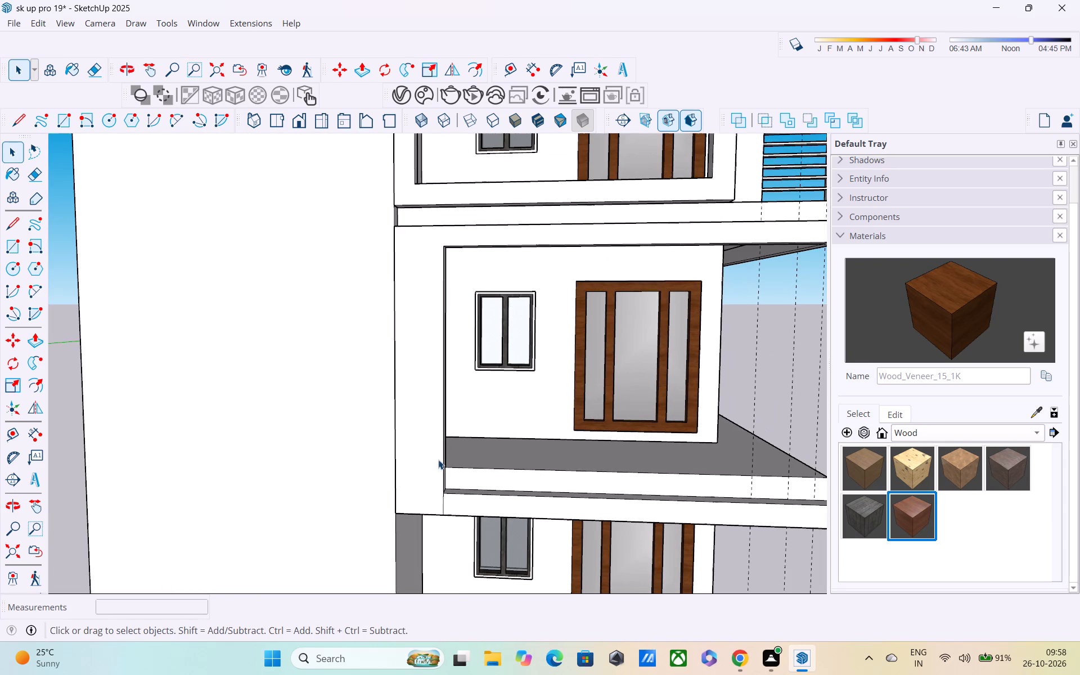
middle_drag(433, 449, 284, 441)
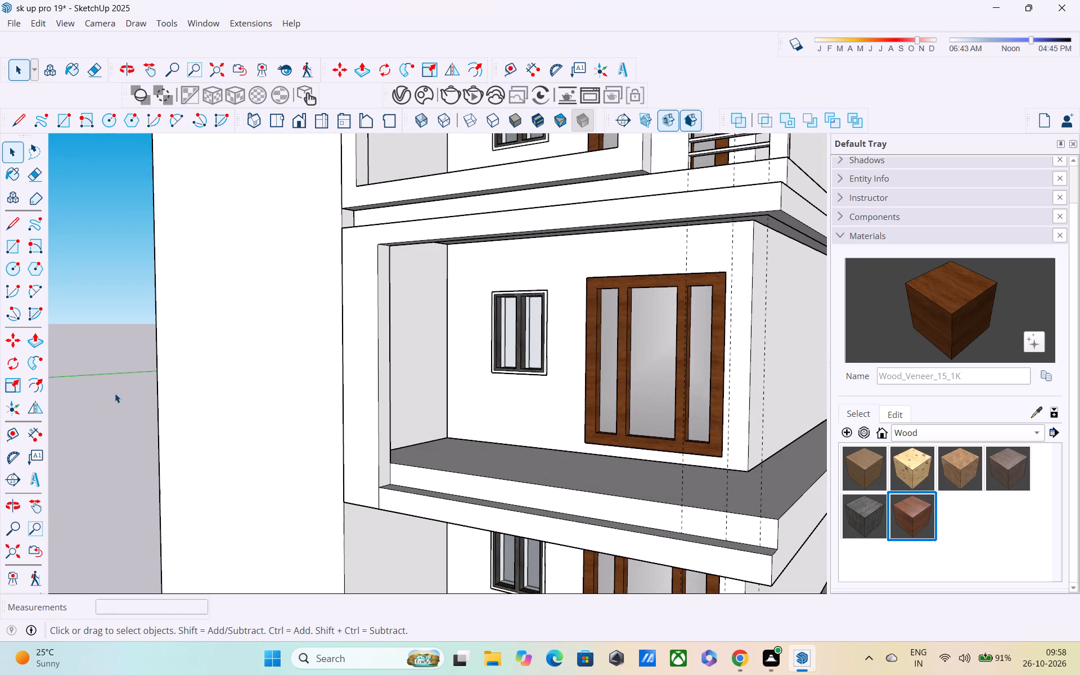
key(p)
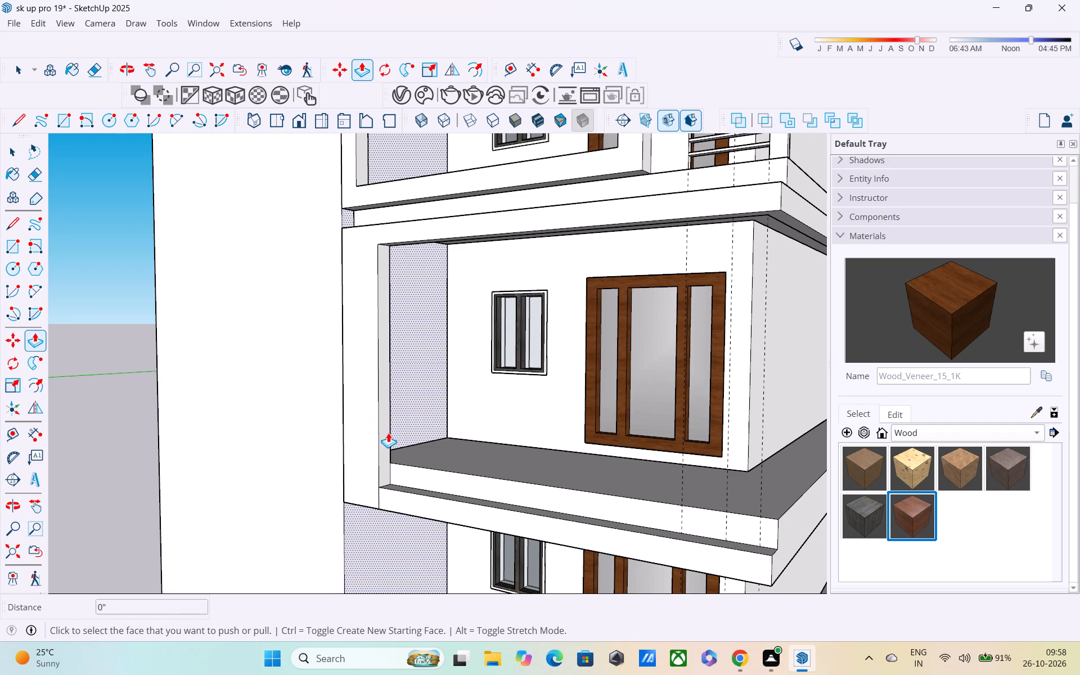
key(space)
double_click(385, 456)
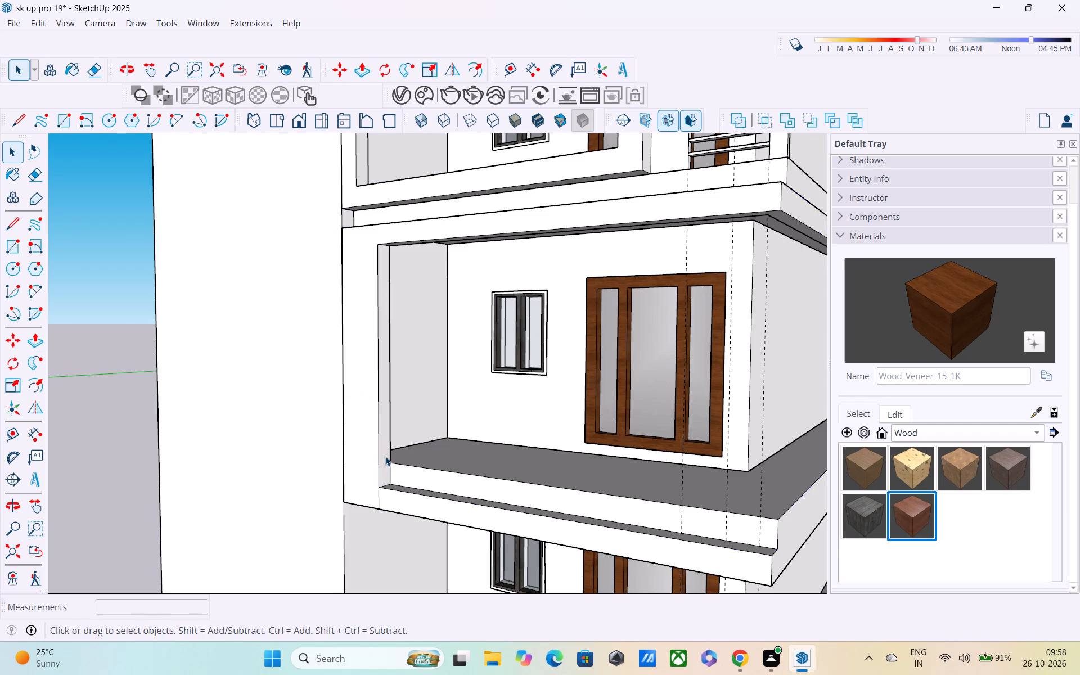
key(p)
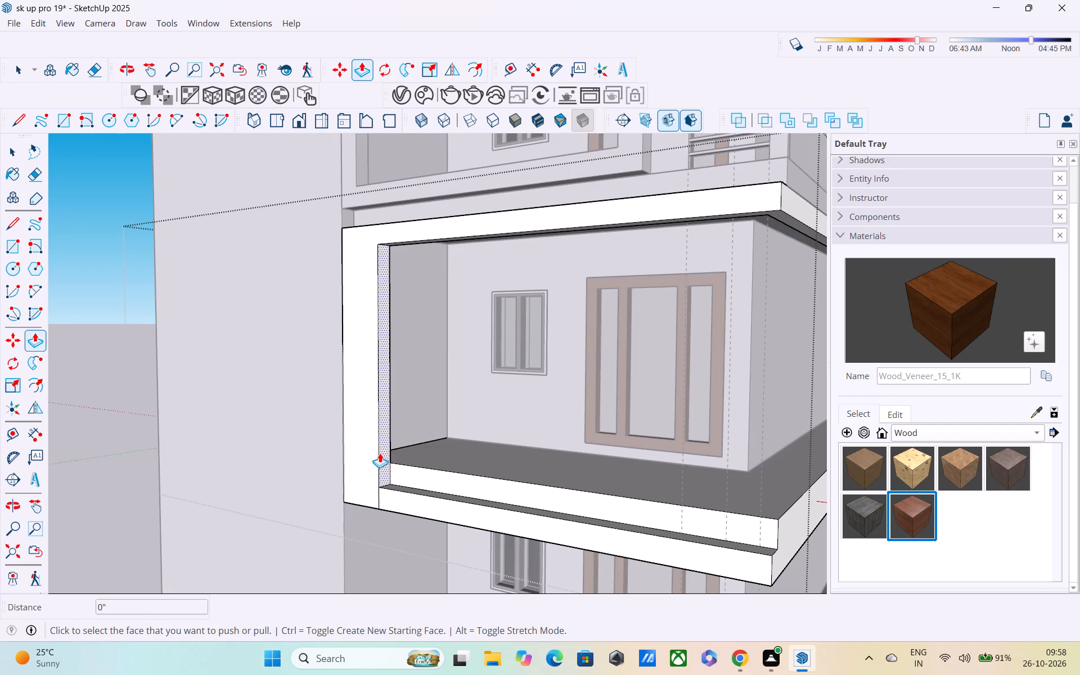
click(384, 459)
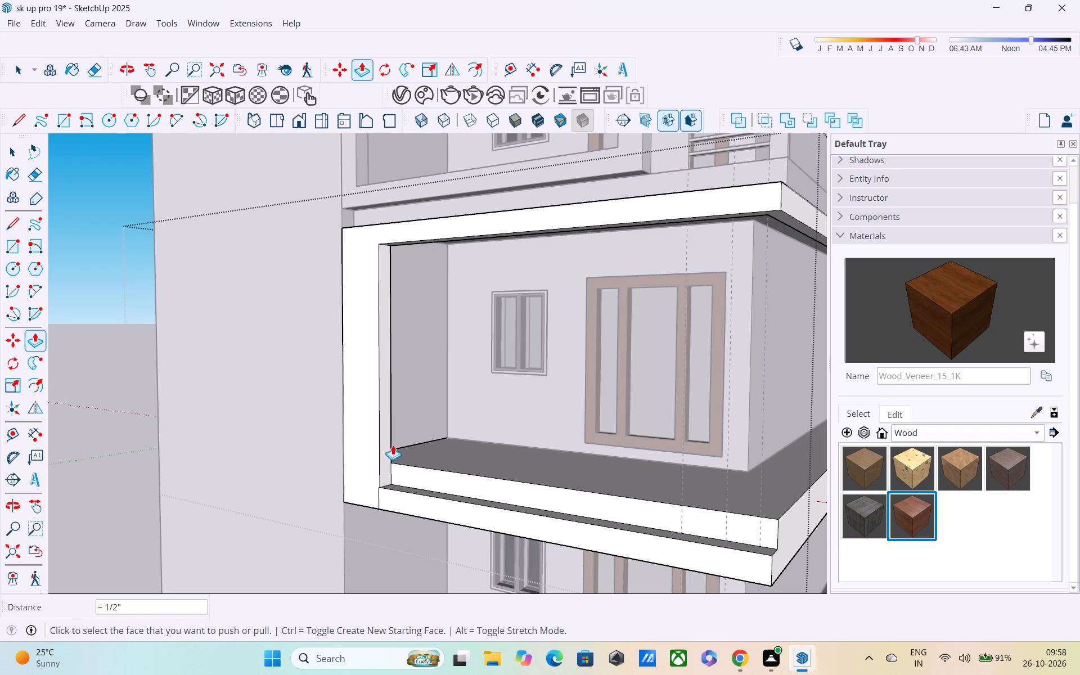
click(389, 457)
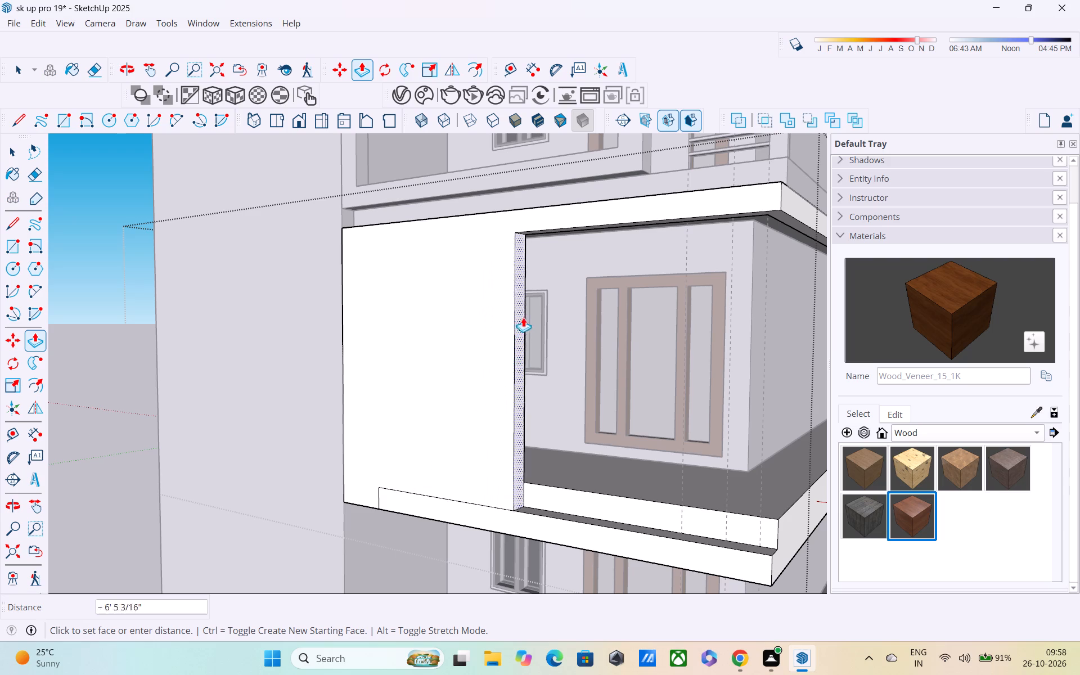
middle_drag(537, 314, 418, 314)
scroll(481, 330, up, 3)
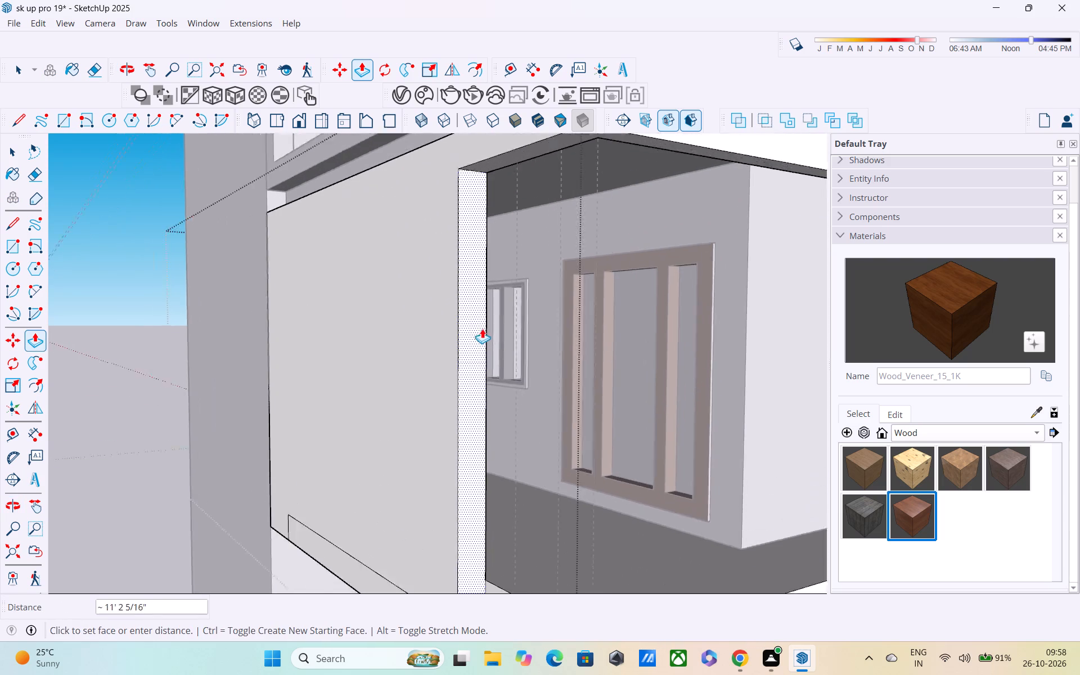
scroll(482, 328, up, 3)
middle_drag(490, 305, 389, 308)
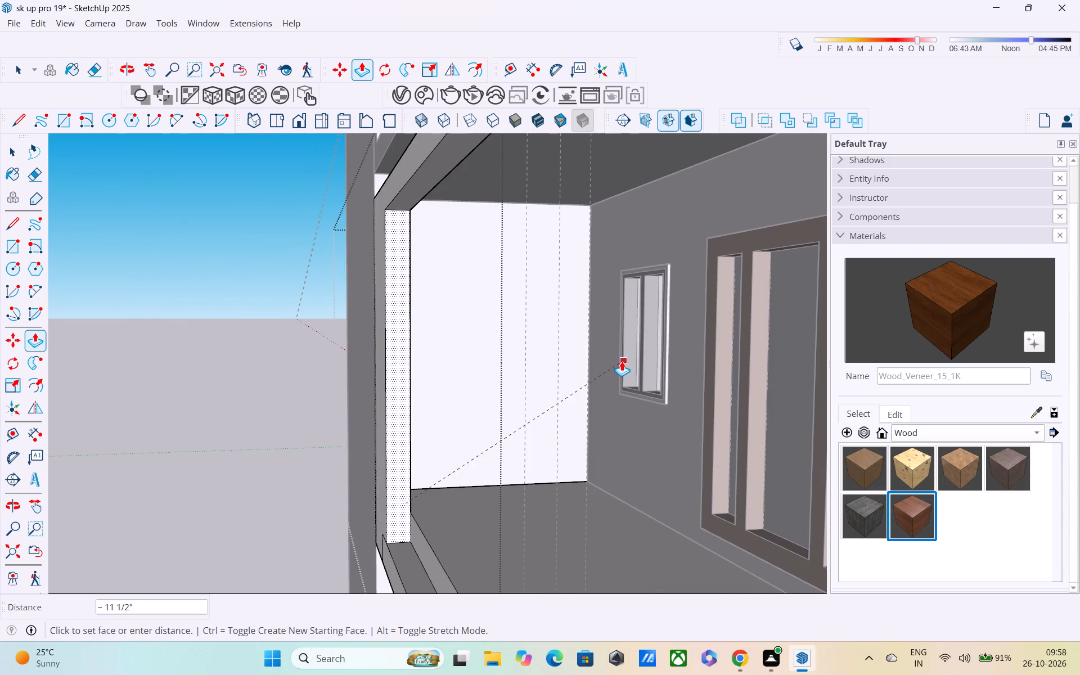
scroll(620, 347, up, 8)
middle_drag(615, 328, 685, 363)
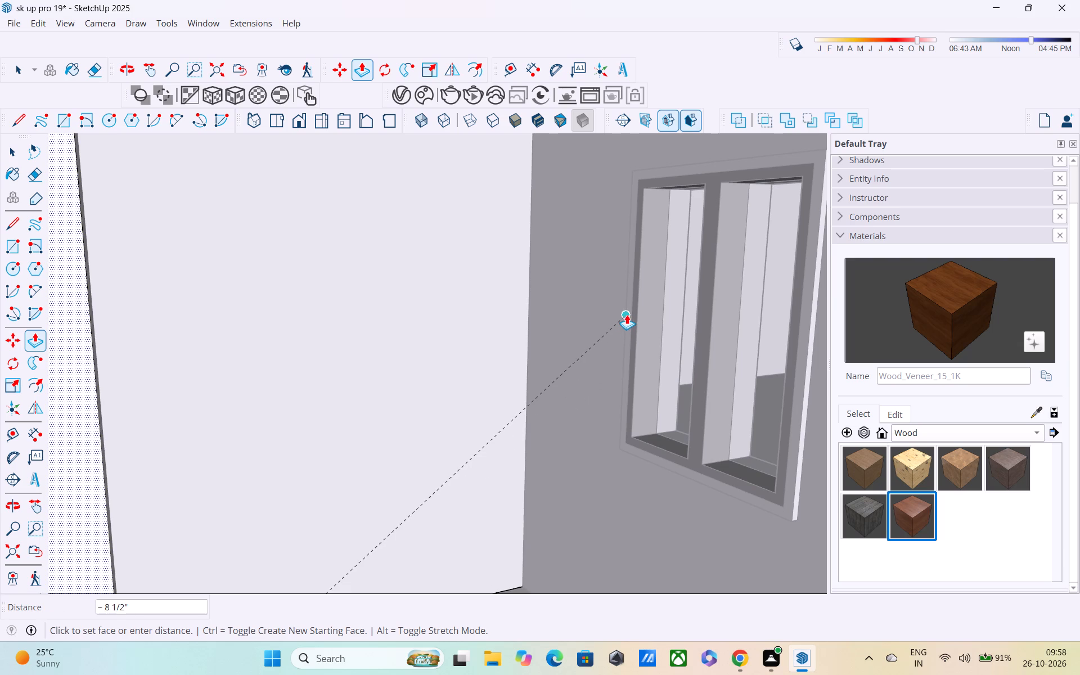
click(627, 314)
Erase the leftover vertical and horizontal edges where the widened post meets the middle balcony's bottom beam.
scroll(624, 327, down, 9)
scroll(590, 371, down, 1)
middle_drag(665, 370, 815, 349)
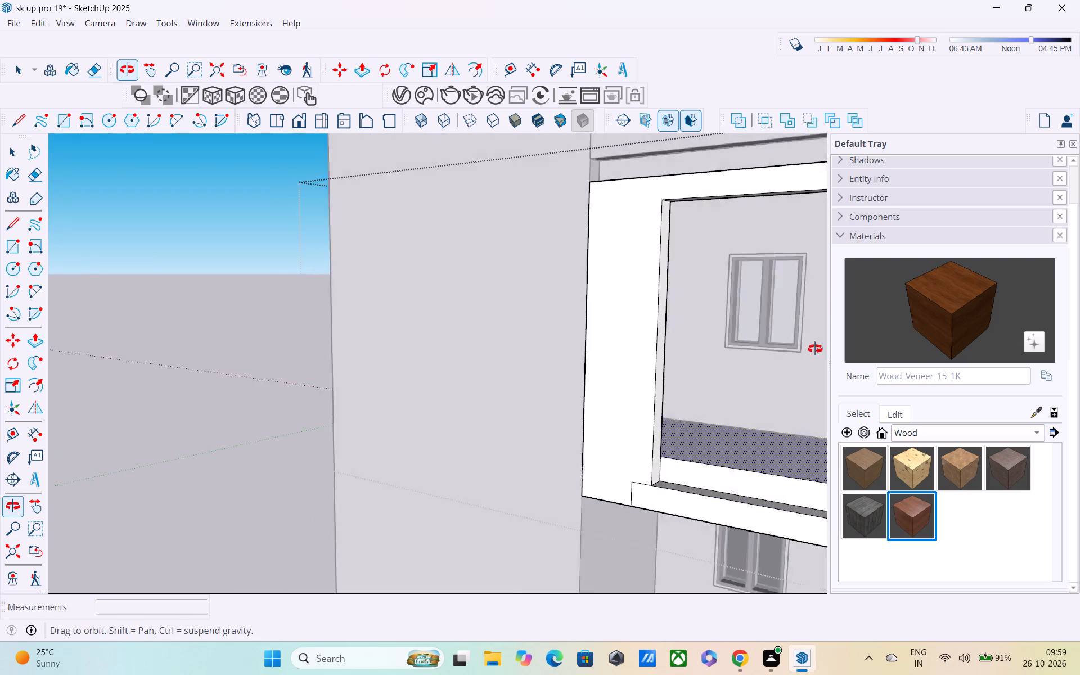
middle_drag(815, 349, 816, 348)
scroll(769, 348, down, 4)
shift+middle_drag(746, 405, 480, 397)
middle_drag(466, 400, 547, 413)
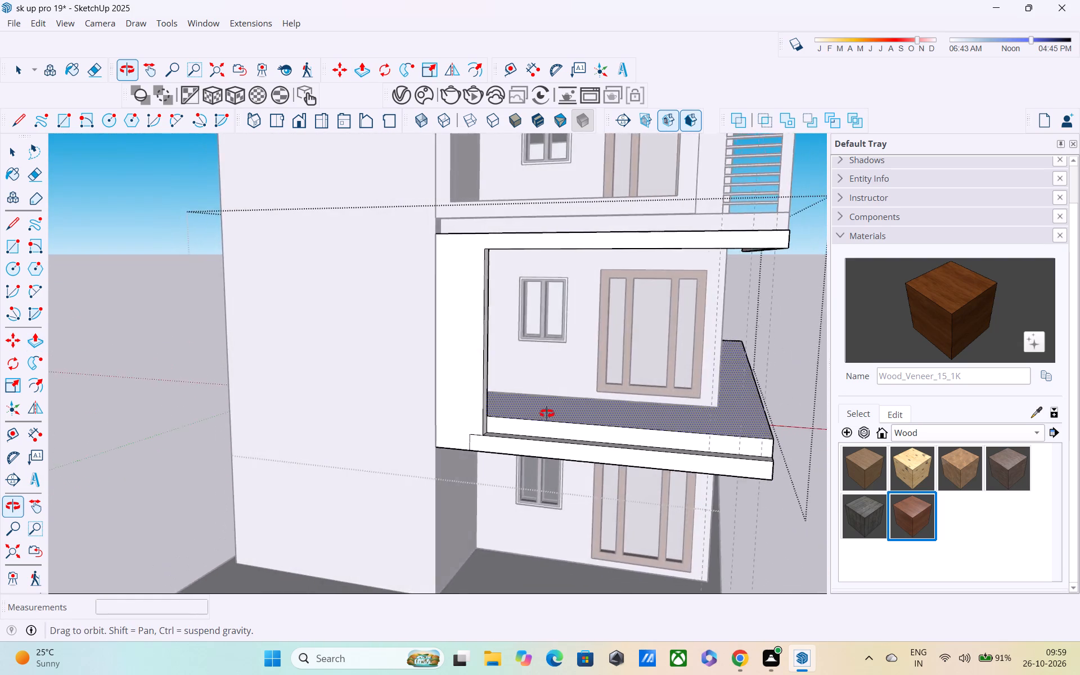
middle_drag(547, 413, 543, 382)
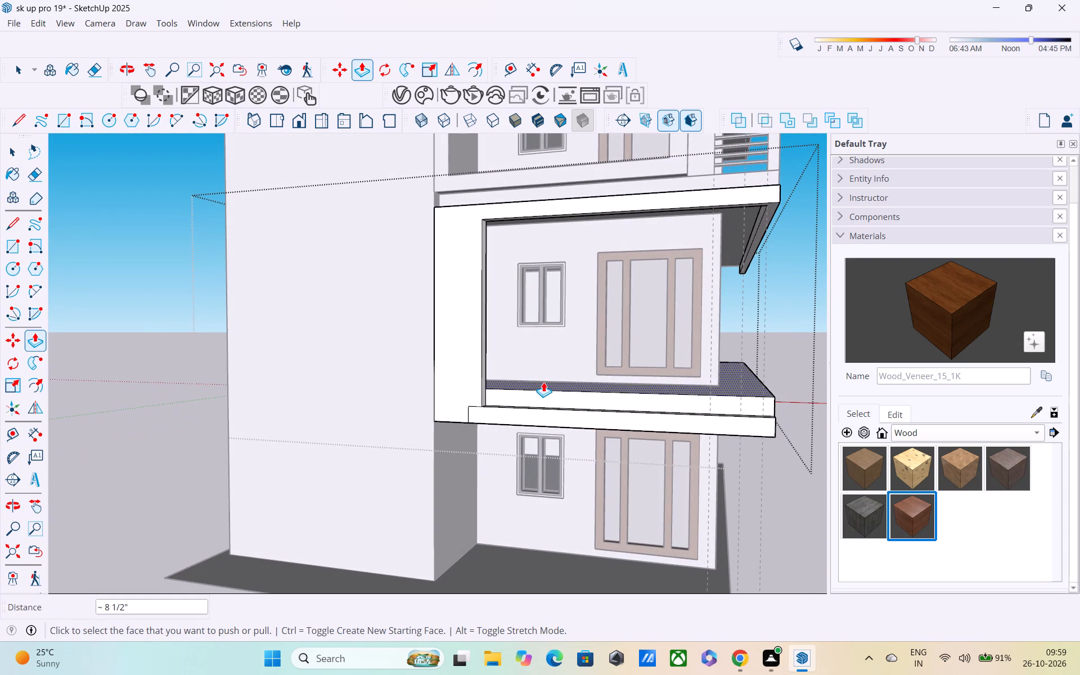
middle_drag(538, 387, 524, 398)
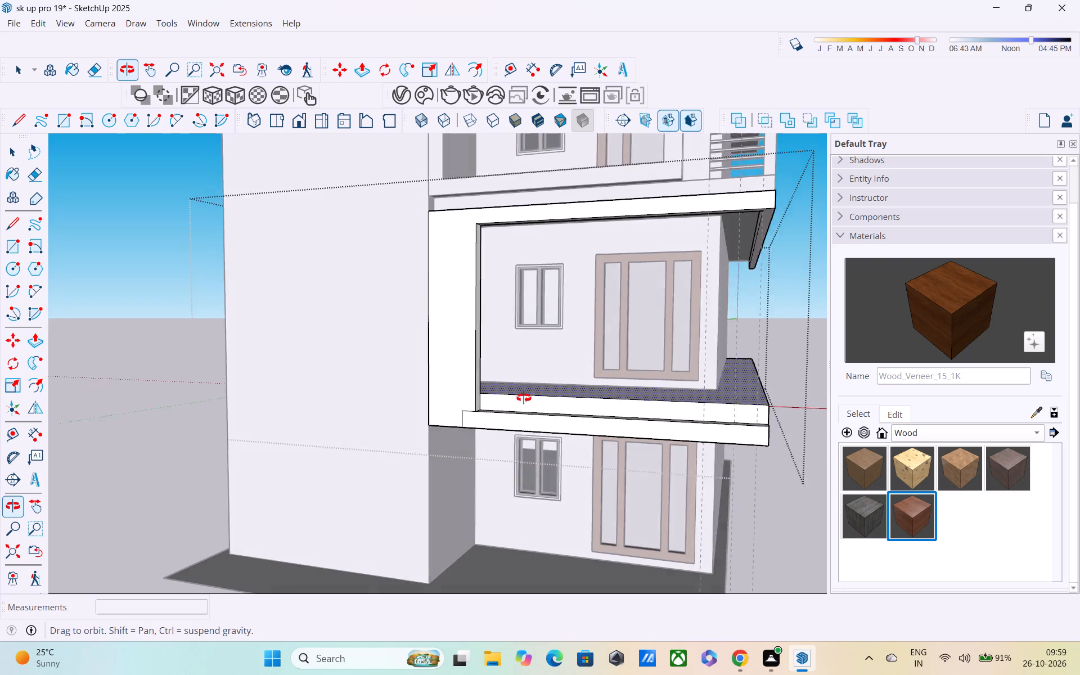
middle_drag(524, 398, 498, 390)
scroll(496, 391, up, 3)
middle_drag(489, 430, 493, 376)
scroll(490, 389, up, 3)
middle_drag(489, 391, 486, 344)
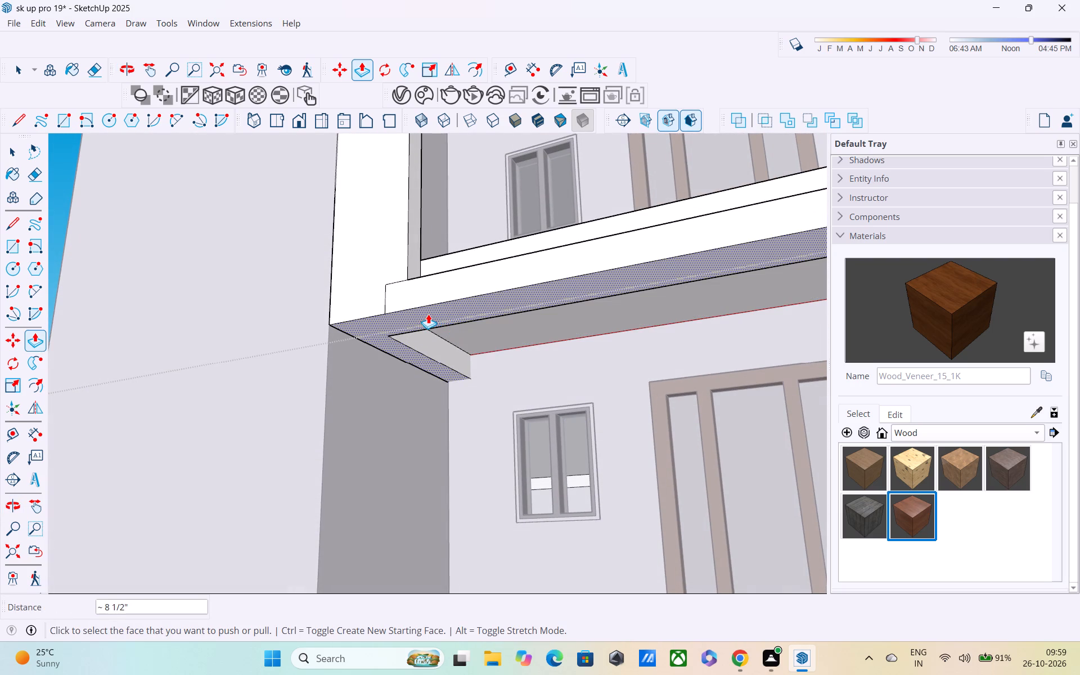
key(e)
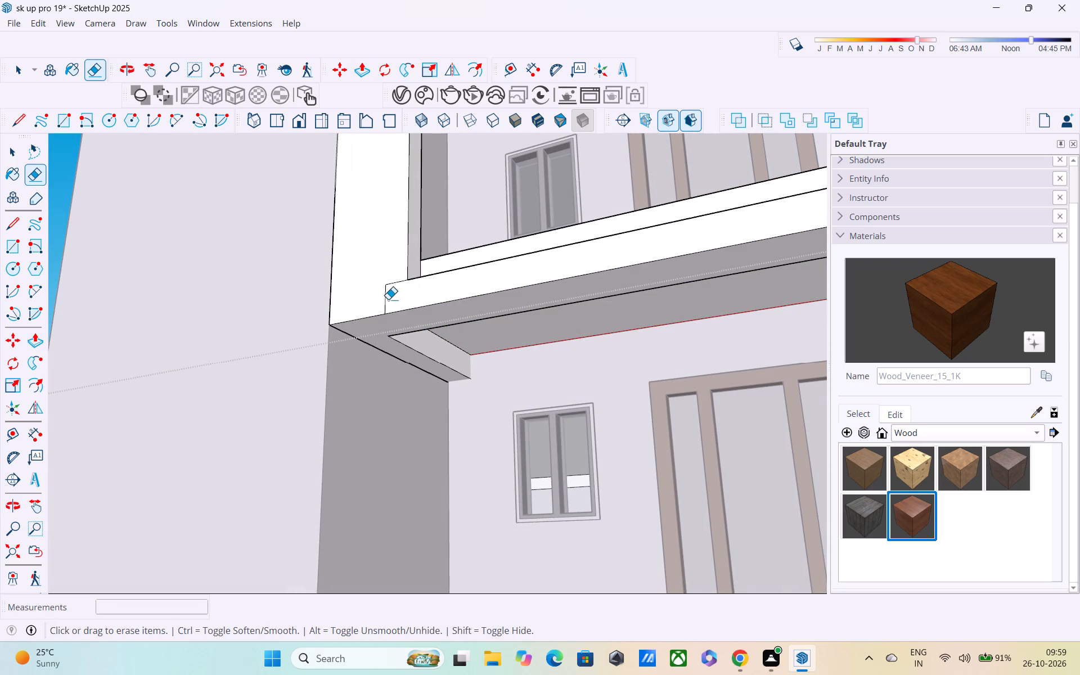
click(386, 296)
middle_drag(418, 305, 445, 339)
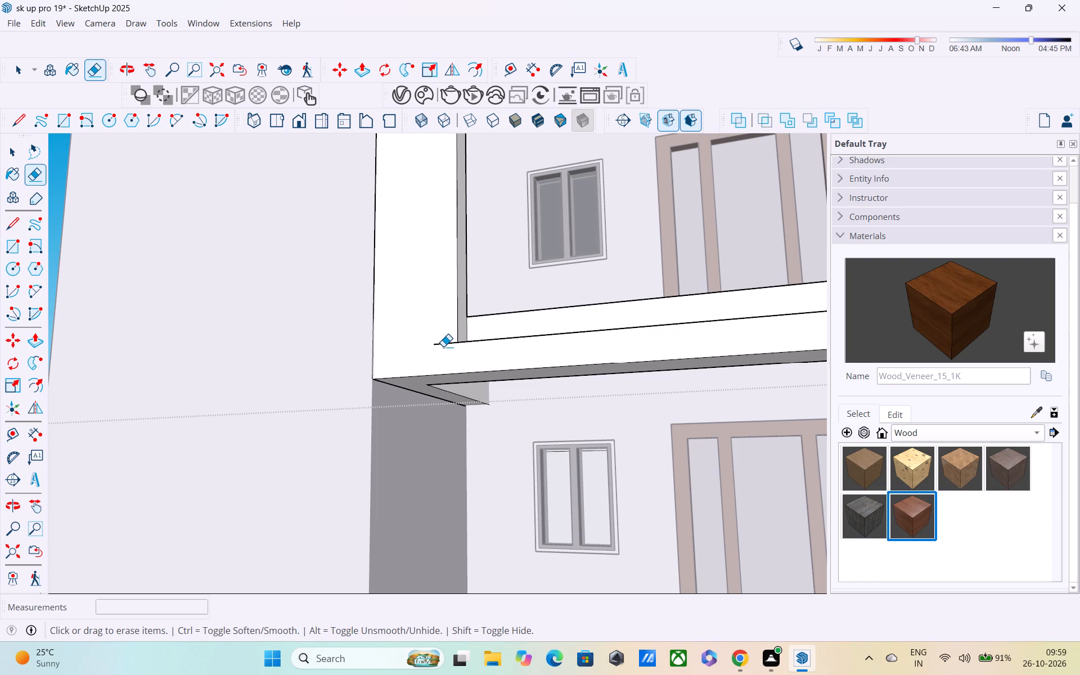
click(442, 345)
Pull the underside of the middle balcony's perimeter beam down about 7".
middle_drag(498, 412, 471, 373)
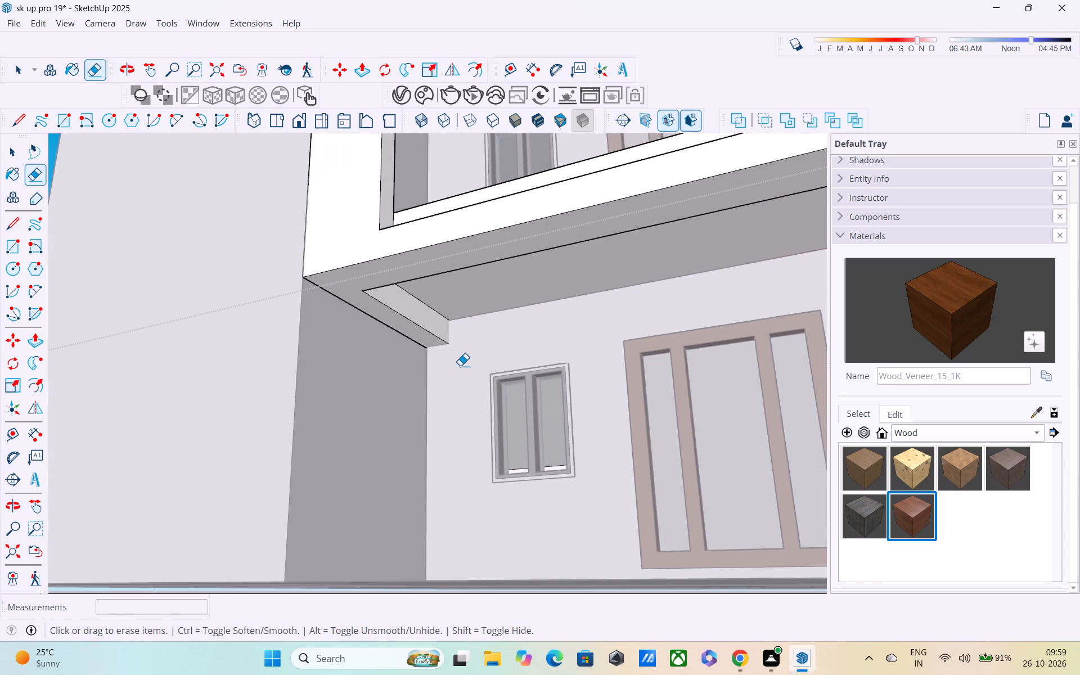
scroll(460, 365, down, 3)
key(p)
click(425, 295)
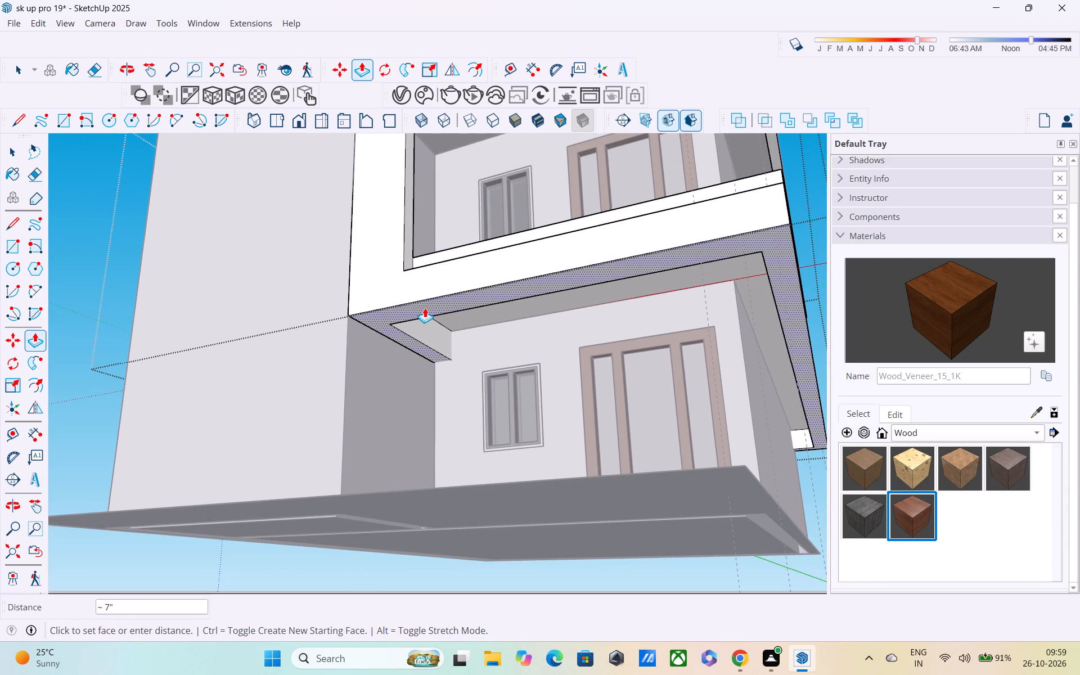
Set the downward pull of the middle balcony's perimeter beam to exactly 7" and leave the balcony's group.
key(7)
key(Return)
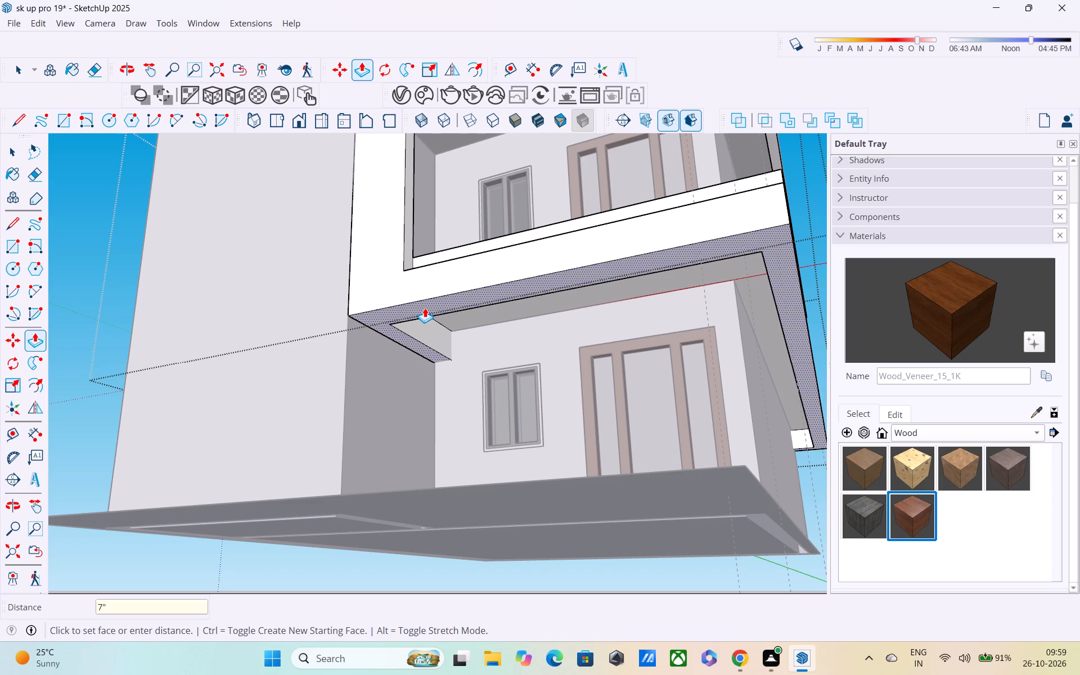
key(Return)
scroll(430, 308, down, 6)
middle_drag(438, 312, 475, 371)
scroll(556, 344, up, 5)
middle_drag(556, 348, 568, 361)
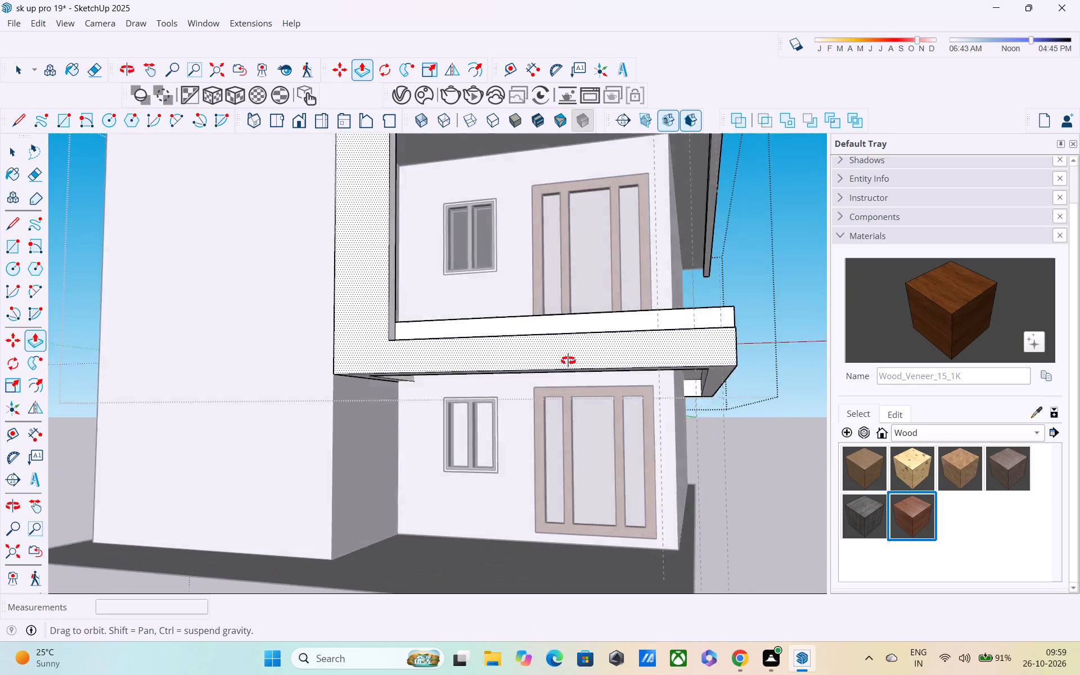
middle_drag(568, 361, 578, 377)
scroll(578, 377, up, 1)
scroll(580, 372, down, 6)
middle_drag(758, 375, 647, 379)
scroll(645, 373, down, 3)
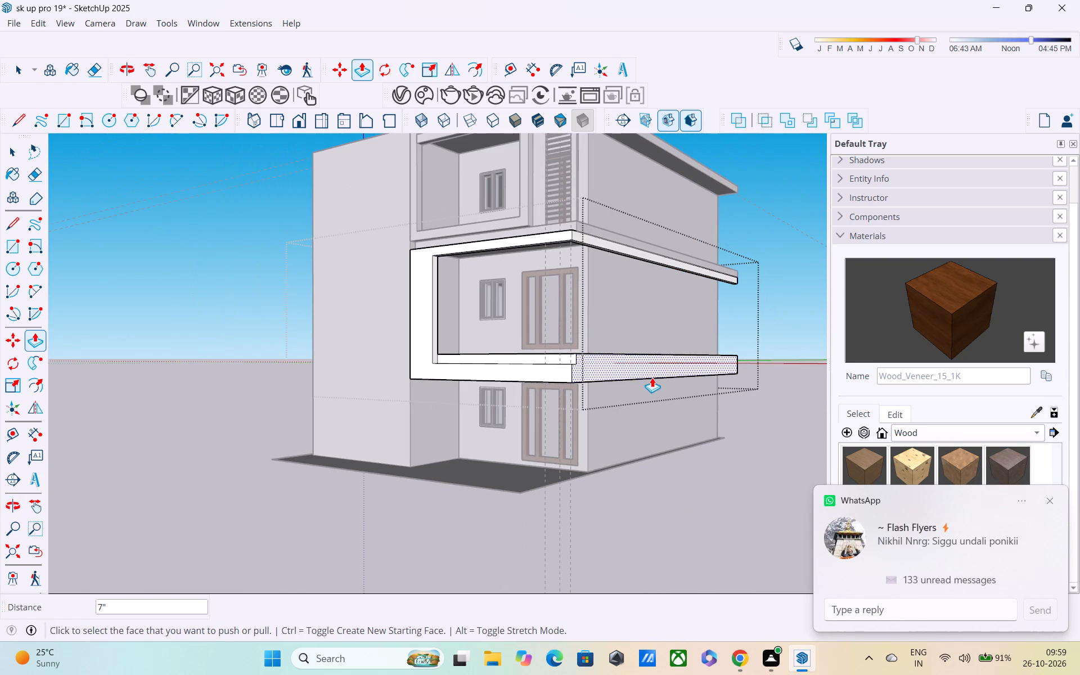
key(space)
click(804, 297)
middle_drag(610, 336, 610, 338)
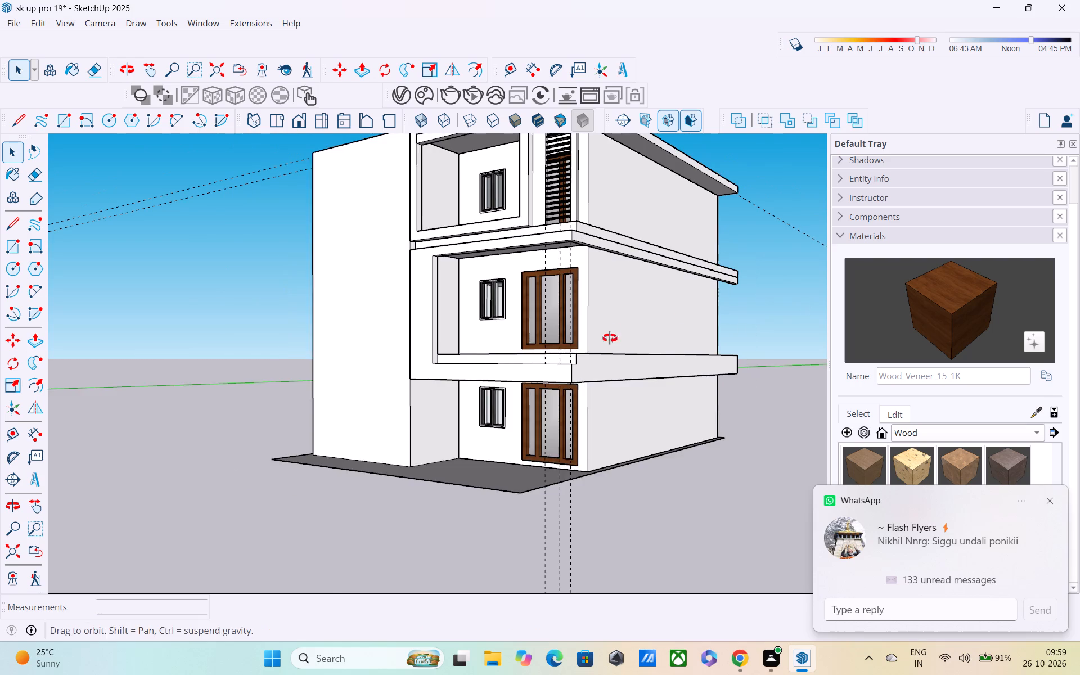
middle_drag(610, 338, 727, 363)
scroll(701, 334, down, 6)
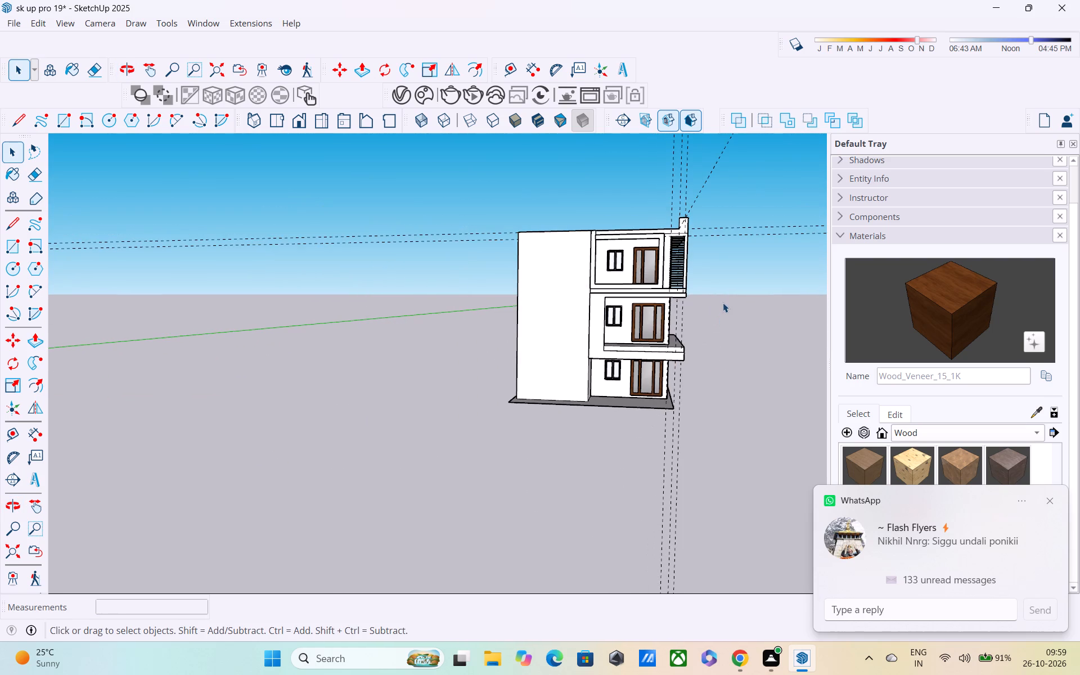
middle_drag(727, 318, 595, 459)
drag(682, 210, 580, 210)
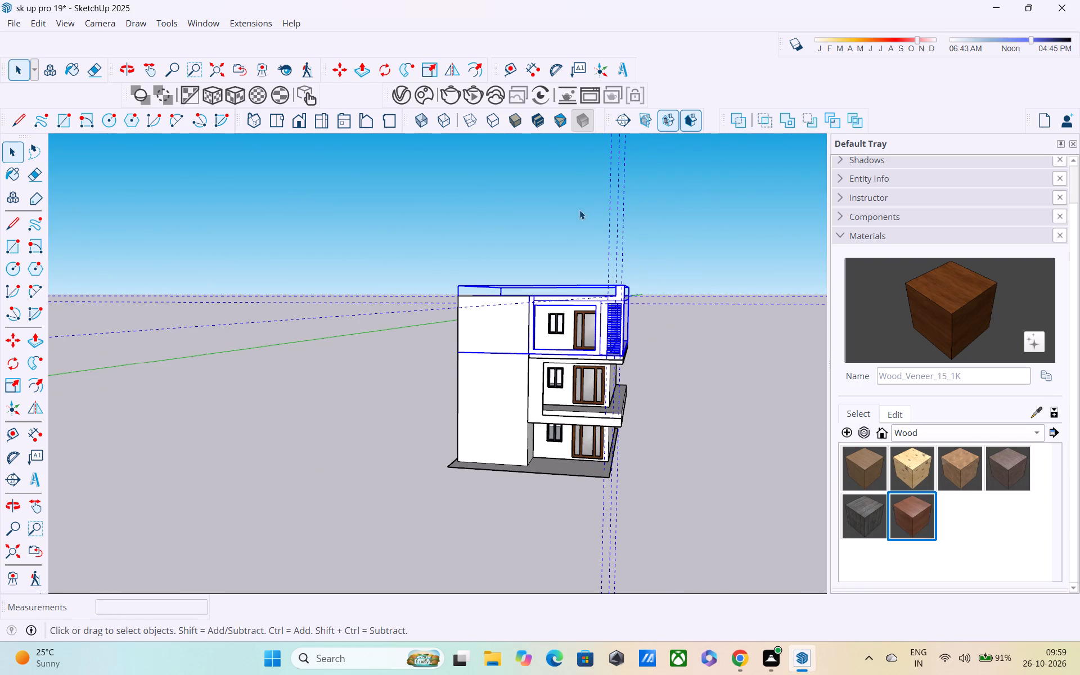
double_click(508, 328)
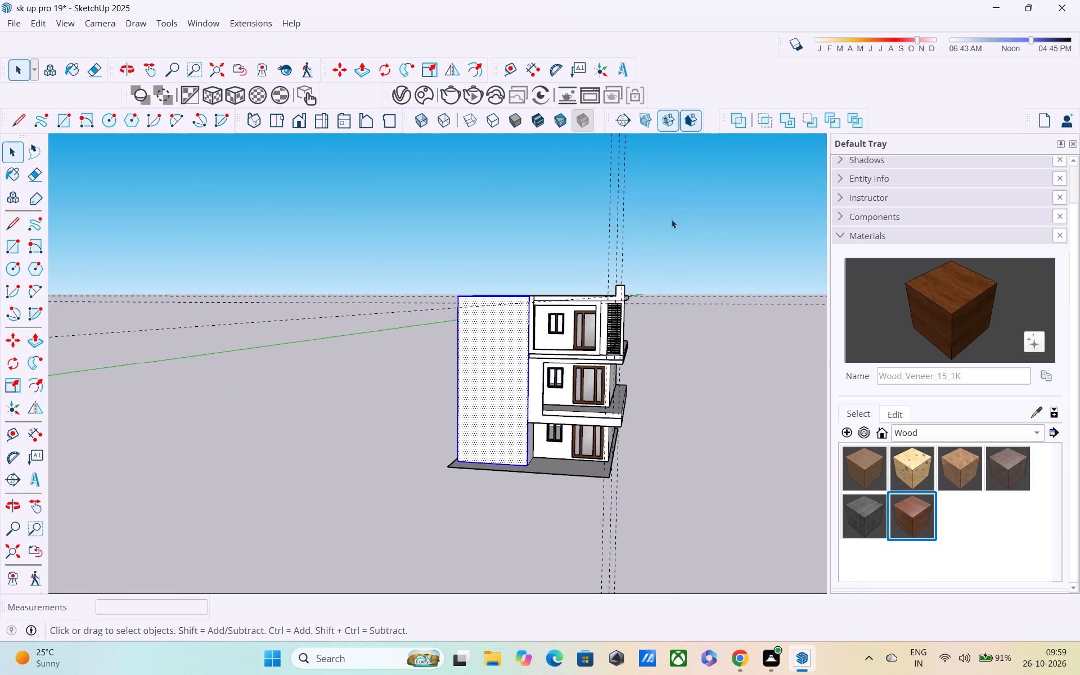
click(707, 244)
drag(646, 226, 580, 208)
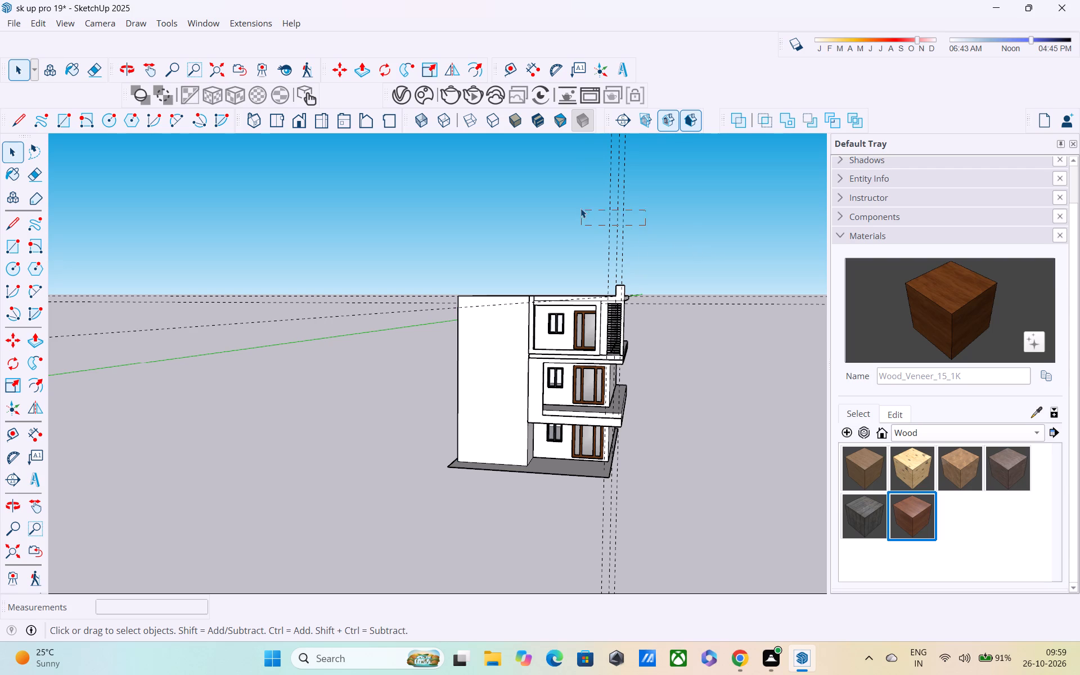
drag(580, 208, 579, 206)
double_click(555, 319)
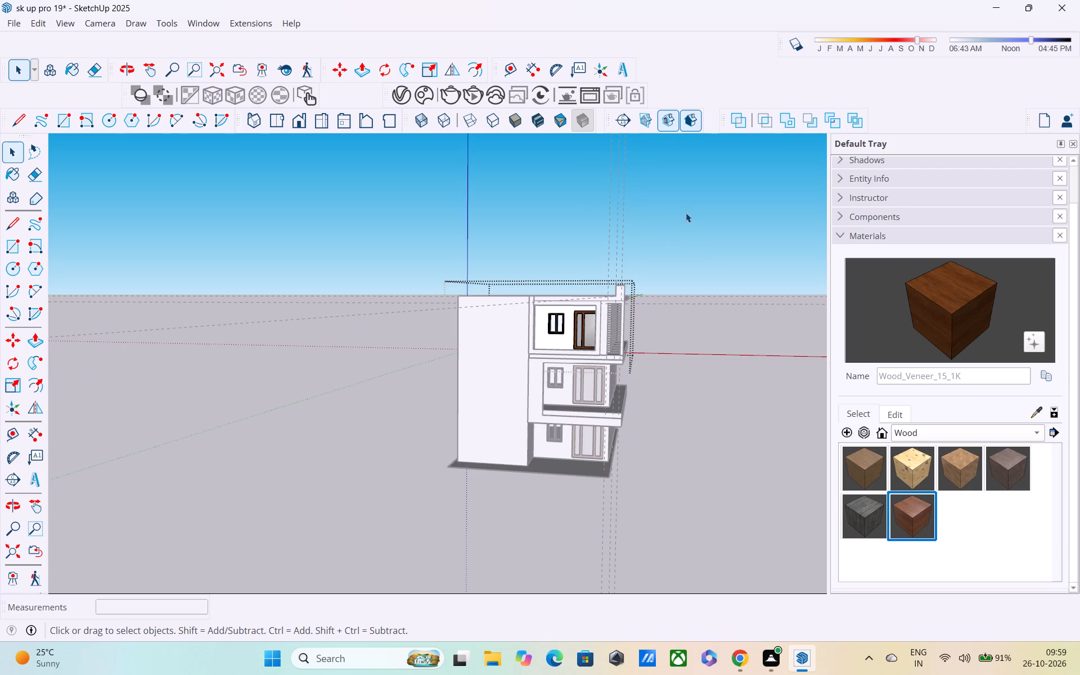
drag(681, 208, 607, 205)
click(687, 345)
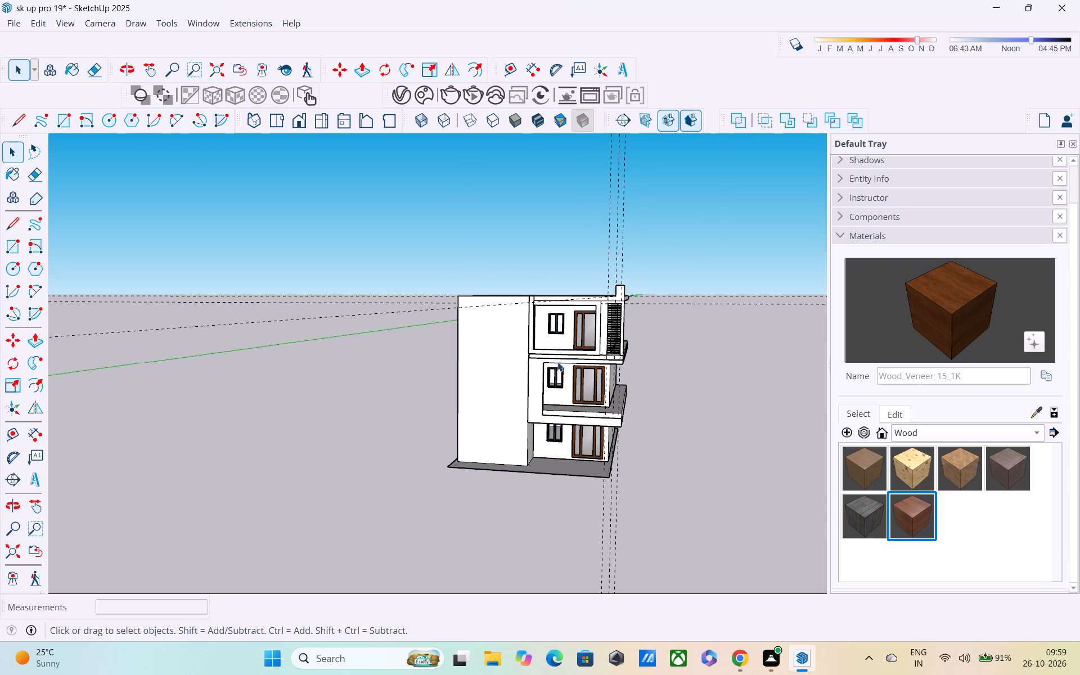
Open the top floor's frame group and delete the vertical guide lines and the horizontal ones running past the roof.
double_click(620, 296)
drag(645, 224, 575, 220)
key(Delete)
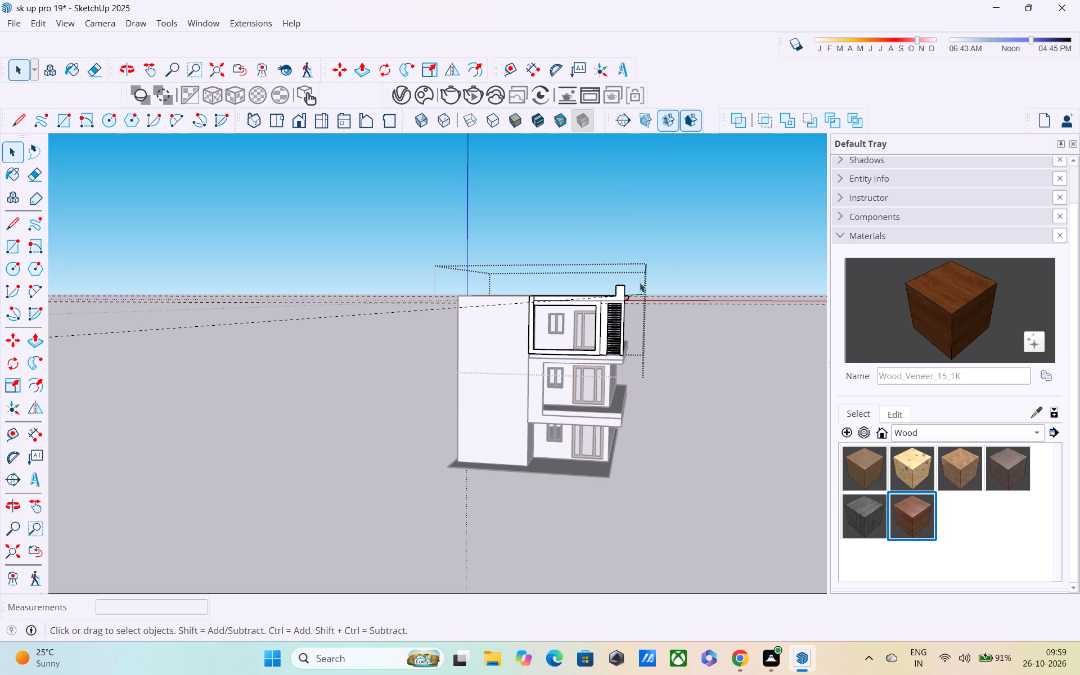
scroll(661, 316, down, 3)
drag(739, 269, 703, 408)
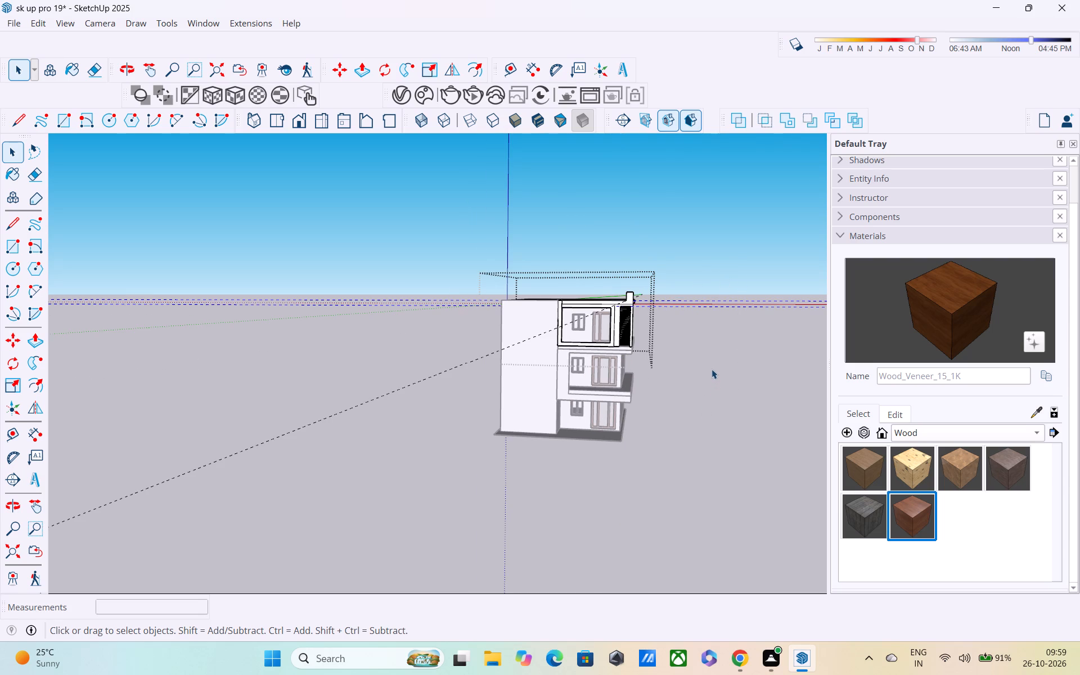
key(Delete)
click(676, 398)
Examine the building's front, comparing the top balcony's border and louvres with the middle balcony's surround.
scroll(624, 360, up, 8)
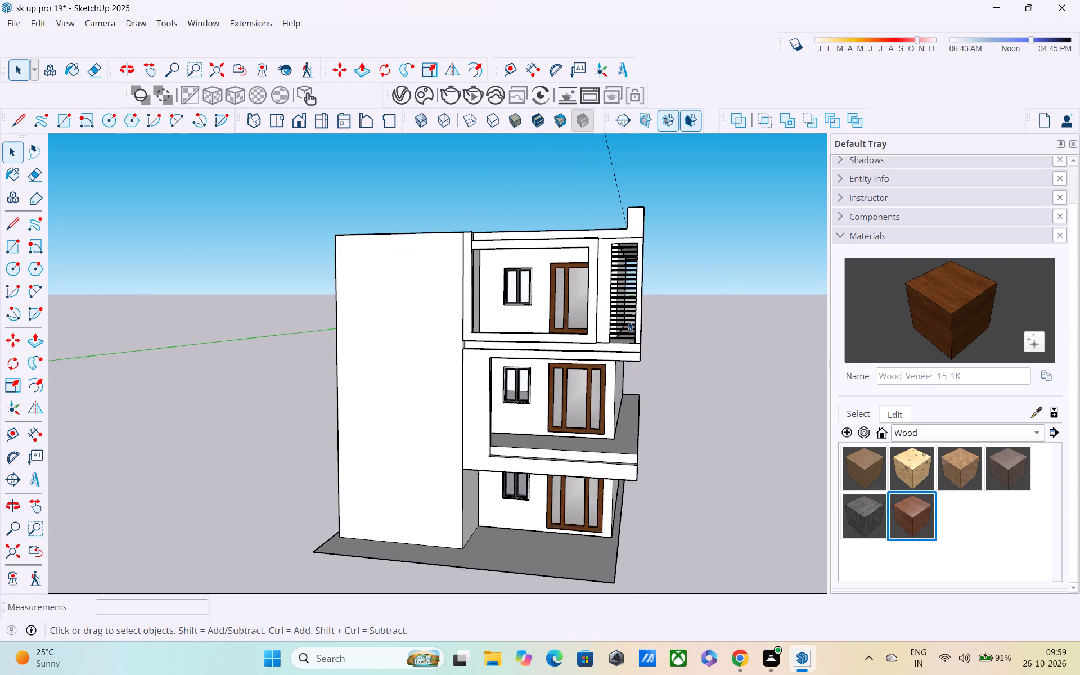
scroll(628, 321, up, 1)
middle_drag(627, 316, 636, 294)
scroll(637, 294, up, 5)
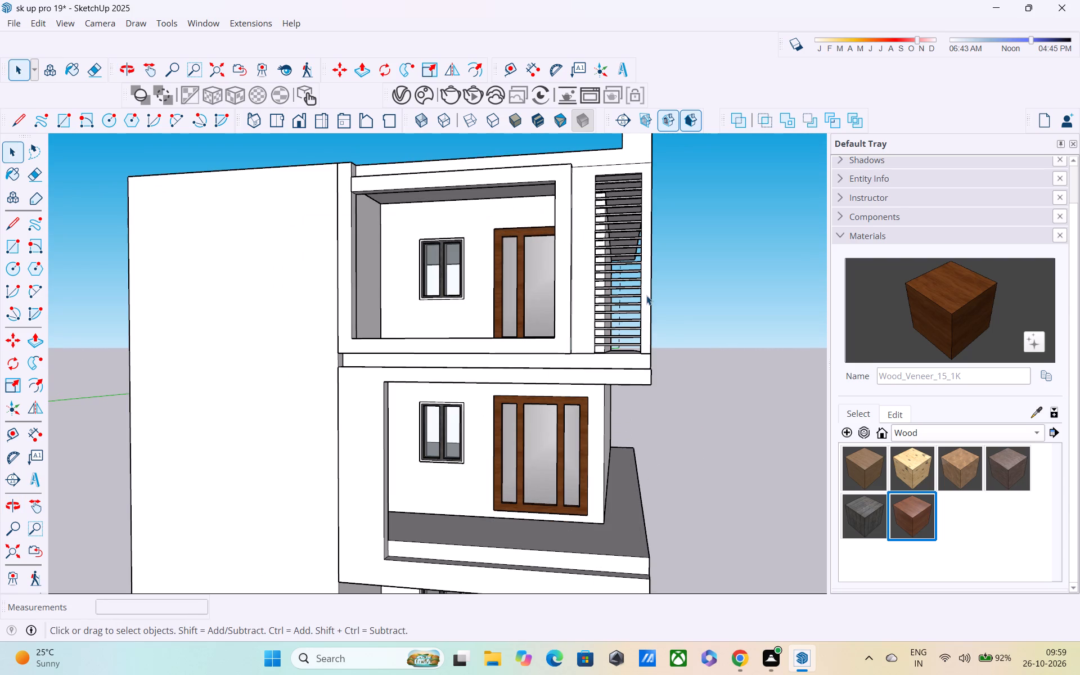
scroll(643, 294, down, 3)
middle_drag(607, 282, 559, 339)
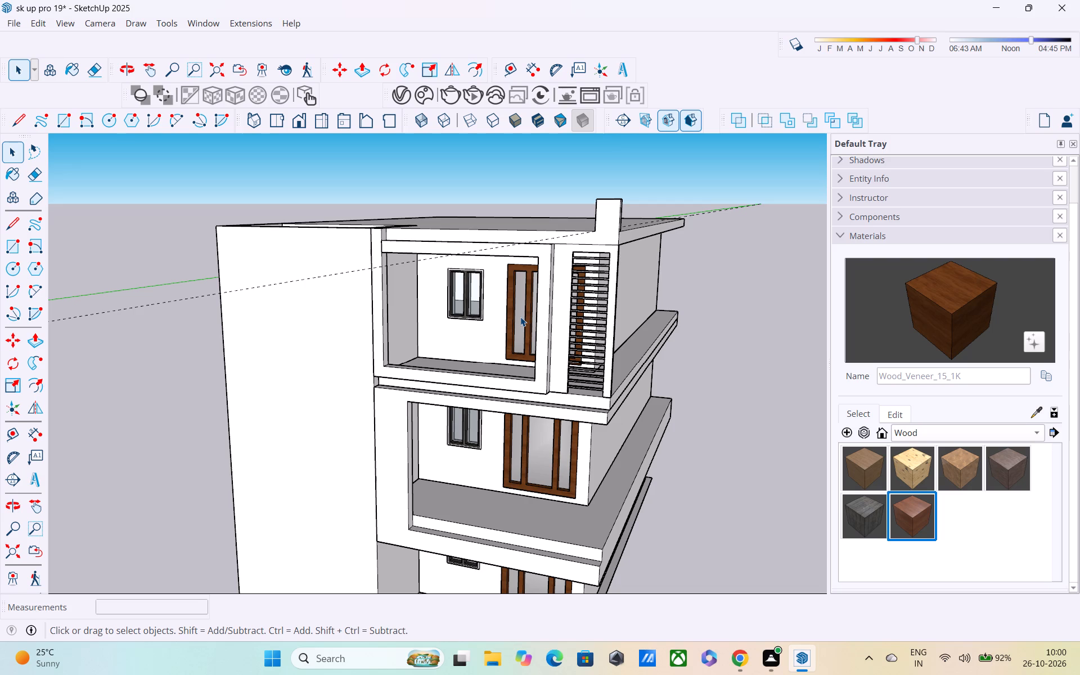
scroll(520, 317, down, 3)
middle_drag(516, 316, 511, 308)
scroll(511, 311, up, 1)
middle_drag(511, 308, 523, 259)
scroll(514, 260, up, 5)
middle_drag(503, 252, 518, 208)
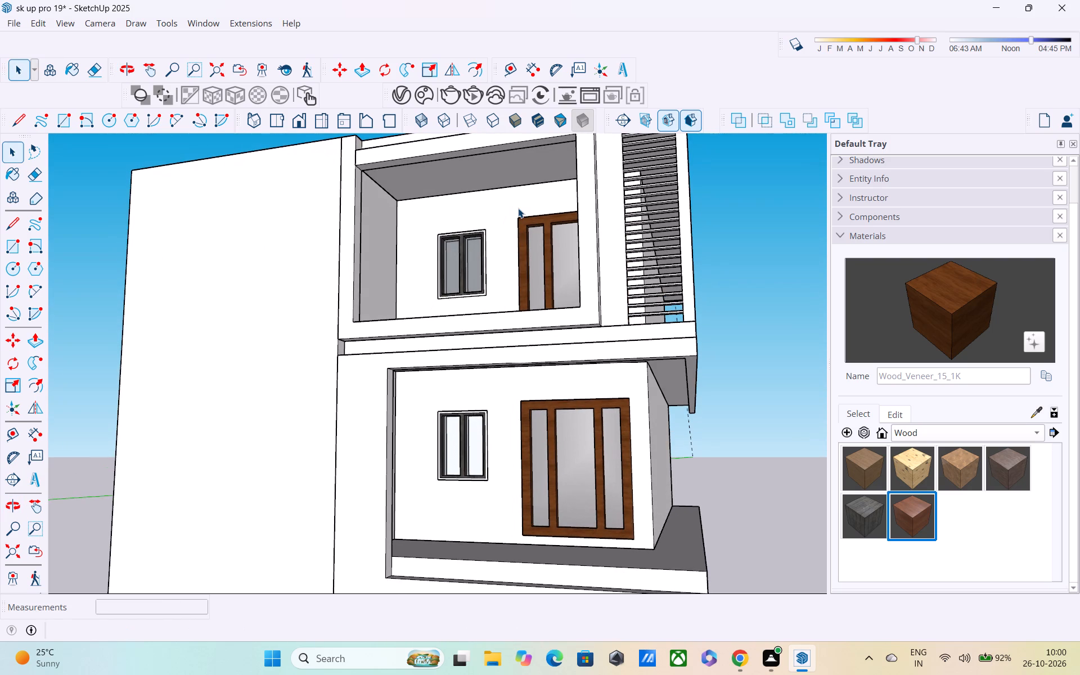
middle_drag(518, 208, 548, 257)
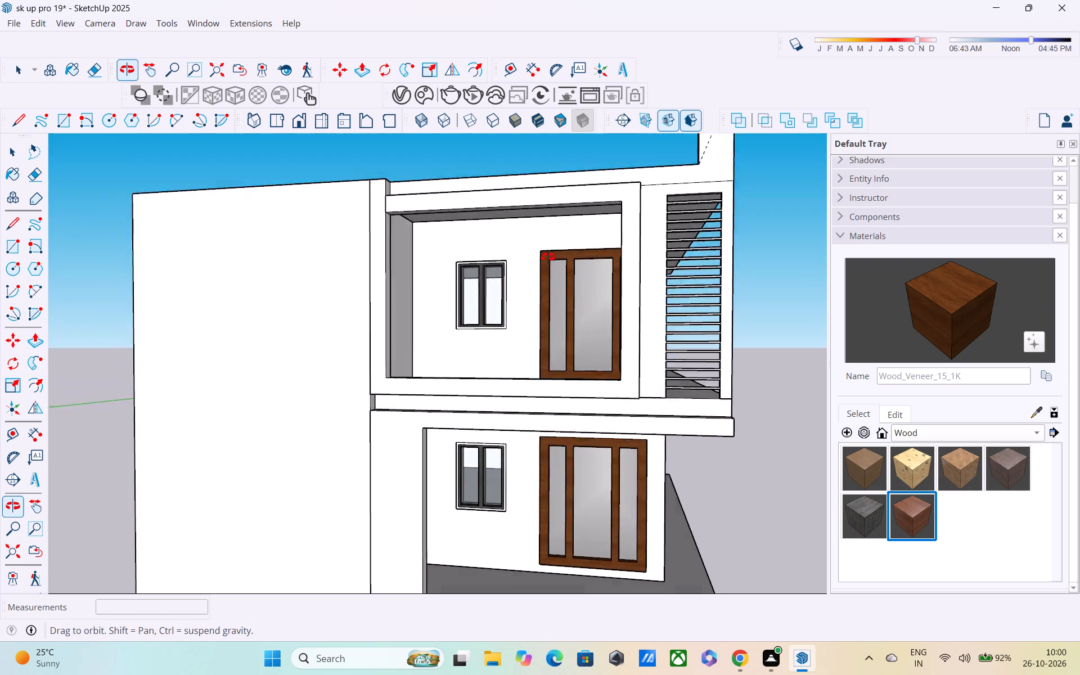
middle_drag(548, 257, 556, 274)
Examine the top balcony's frame where it meets the wall and roof edge, and its inner side from the building's side.
middle_drag(517, 251, 545, 253)
scroll(504, 245, up, 3)
middle_drag(454, 232, 449, 229)
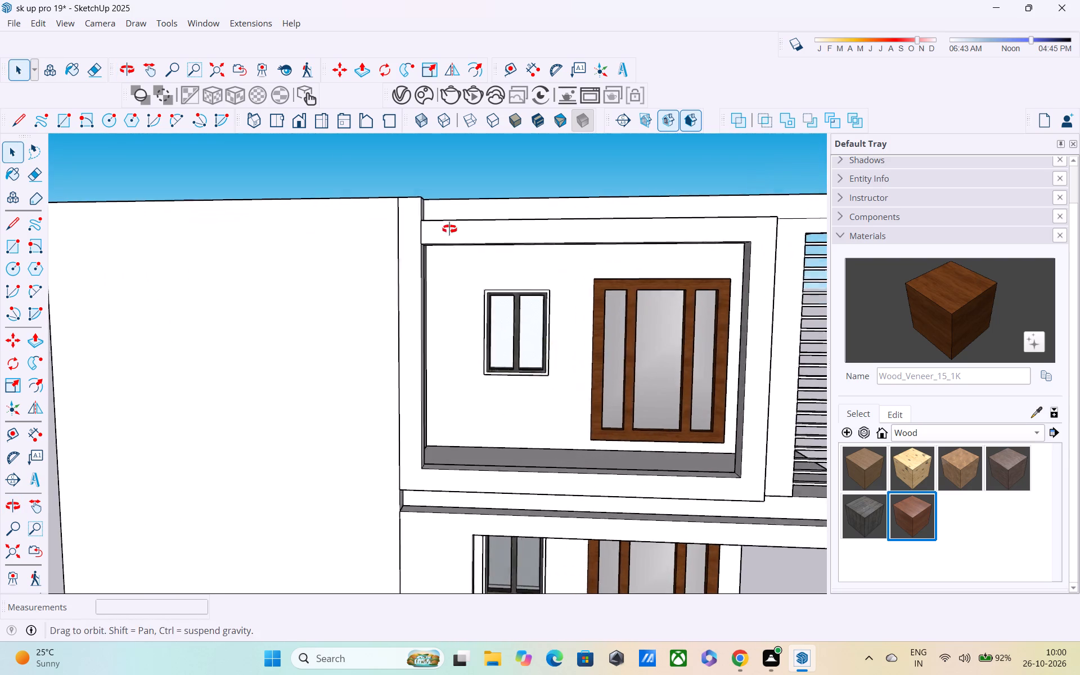
middle_drag(449, 229, 431, 208)
scroll(412, 206, up, 3)
middle_drag(408, 205, 394, 158)
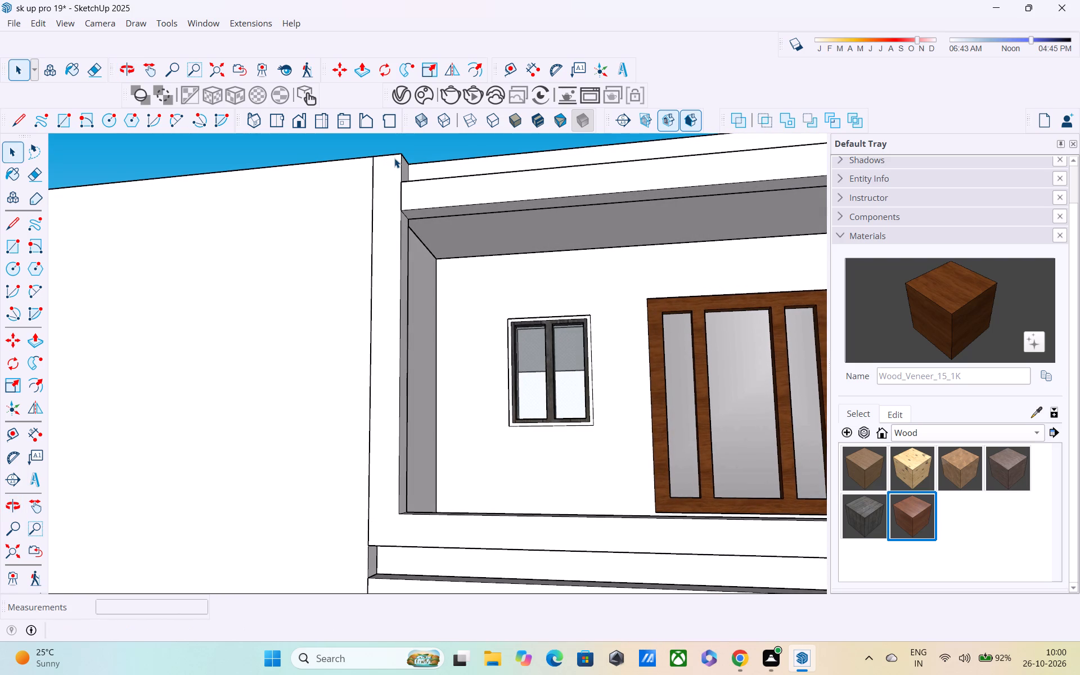
middle_drag(394, 158, 375, 282)
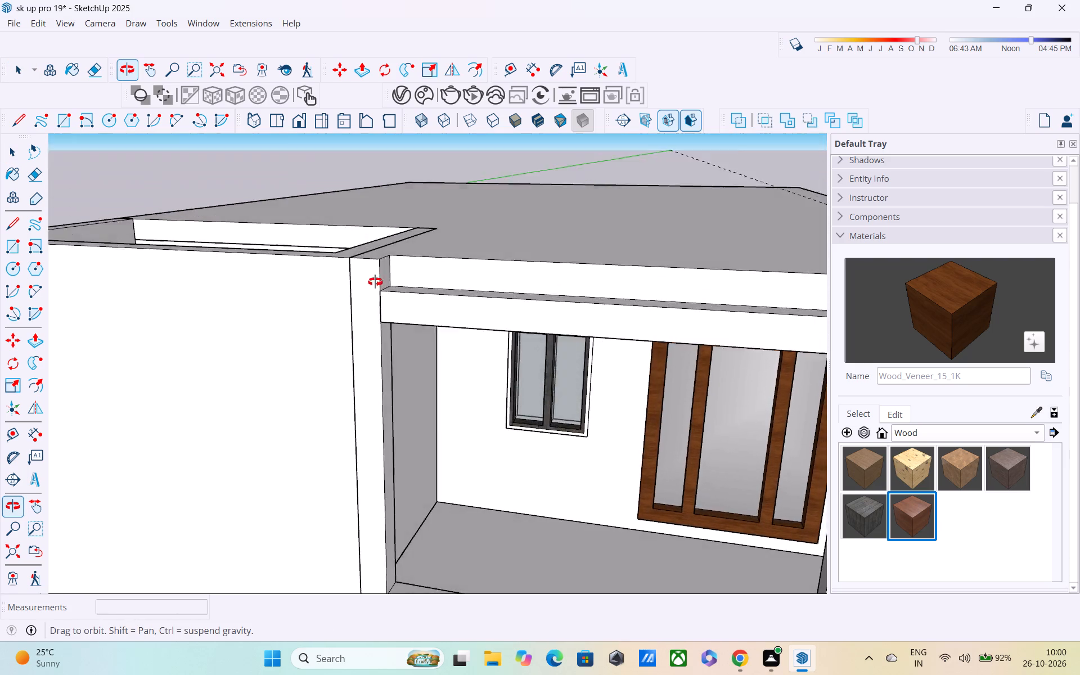
middle_drag(375, 282, 364, 208)
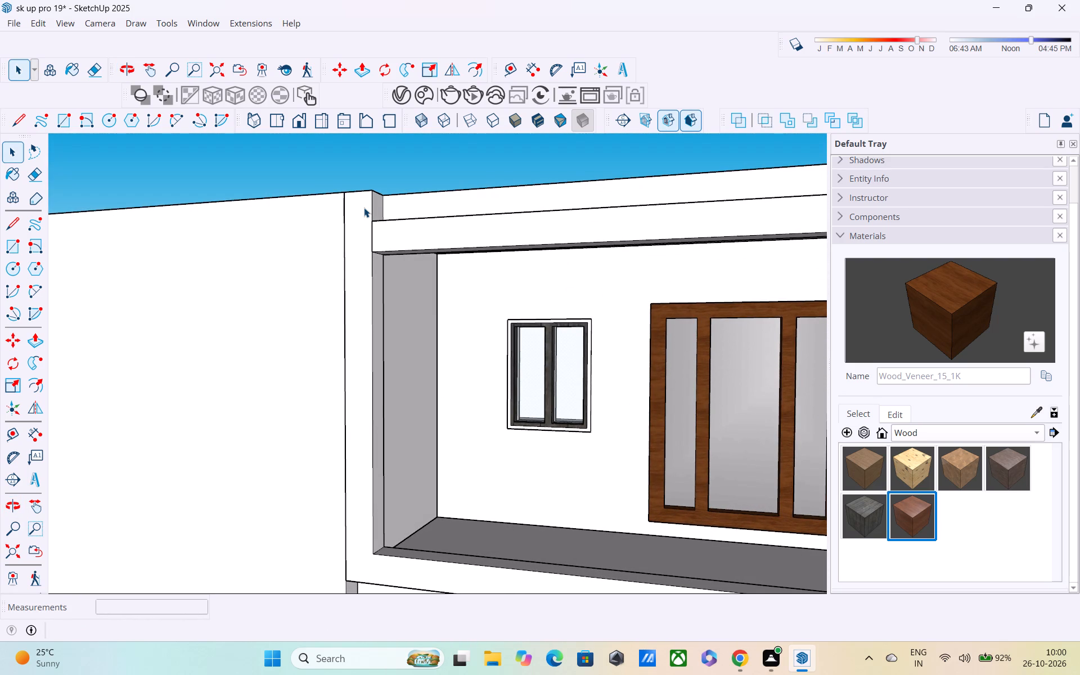
scroll(364, 208, down, 1)
middle_drag(425, 229, 416, 154)
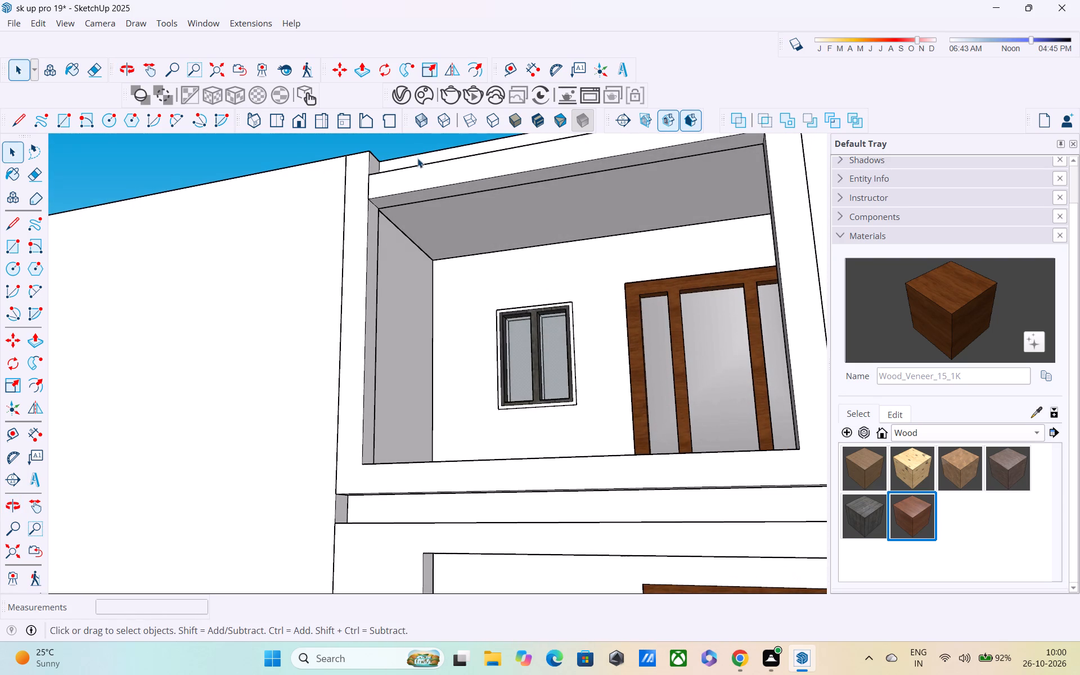
scroll(418, 163, down, 2)
middle_drag(421, 166, 422, 117)
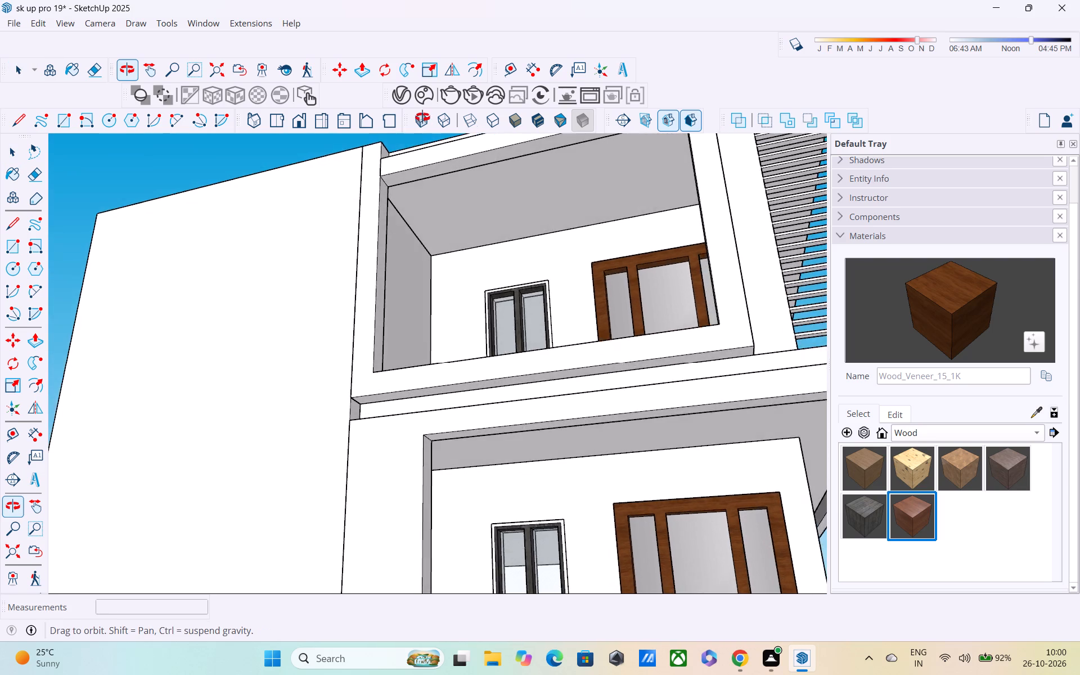
middle_drag(422, 117, 217, 154)
middle_drag(598, 209, 484, 218)
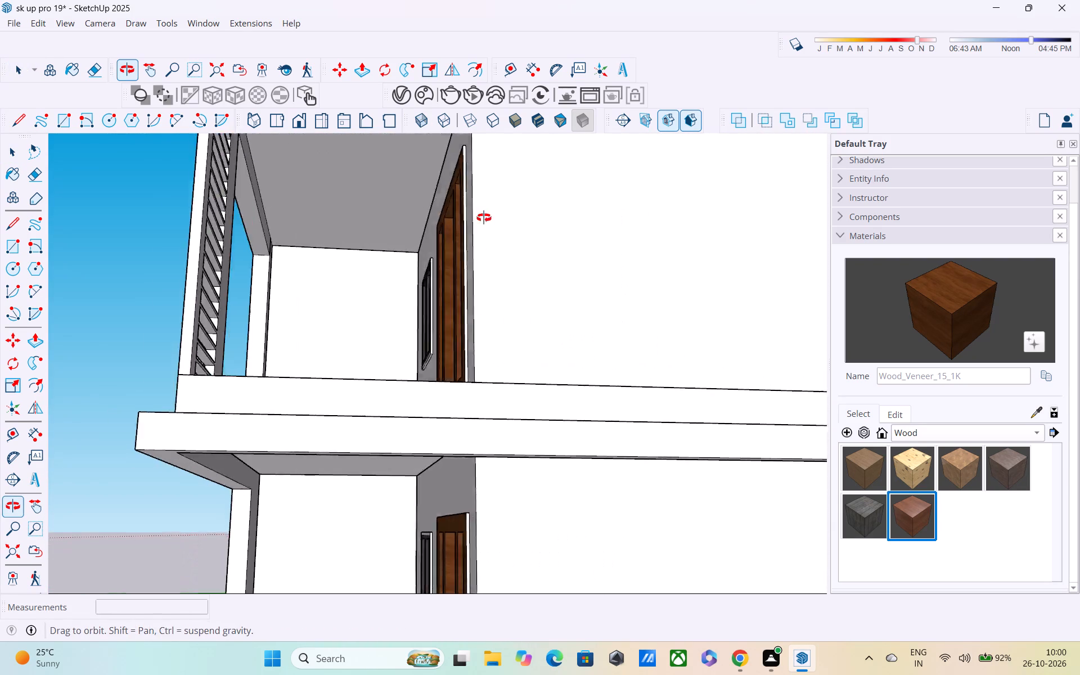
middle_drag(484, 218, 424, 218)
Open the group containing the top balcony's frame for editing.
key(o)
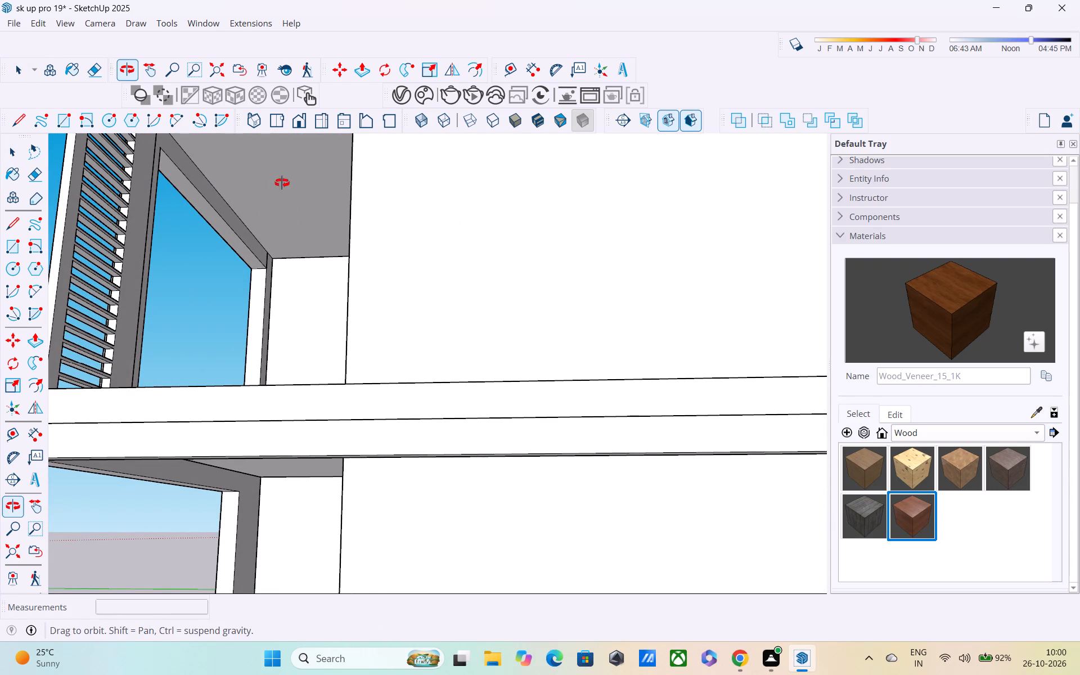
key(space)
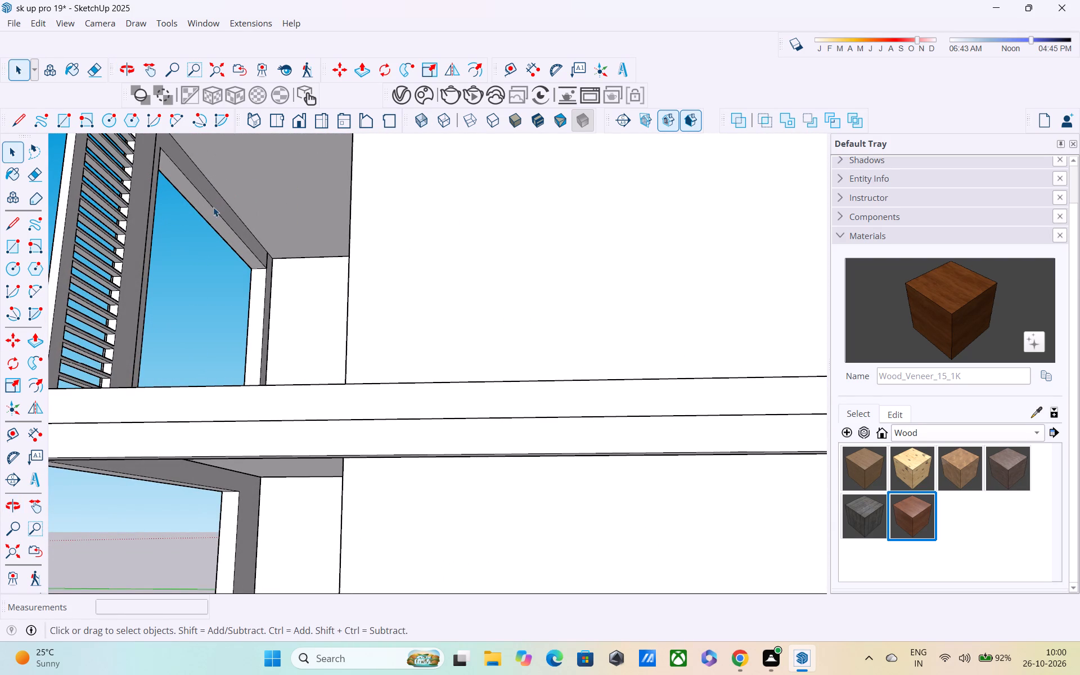
double_click(213, 205)
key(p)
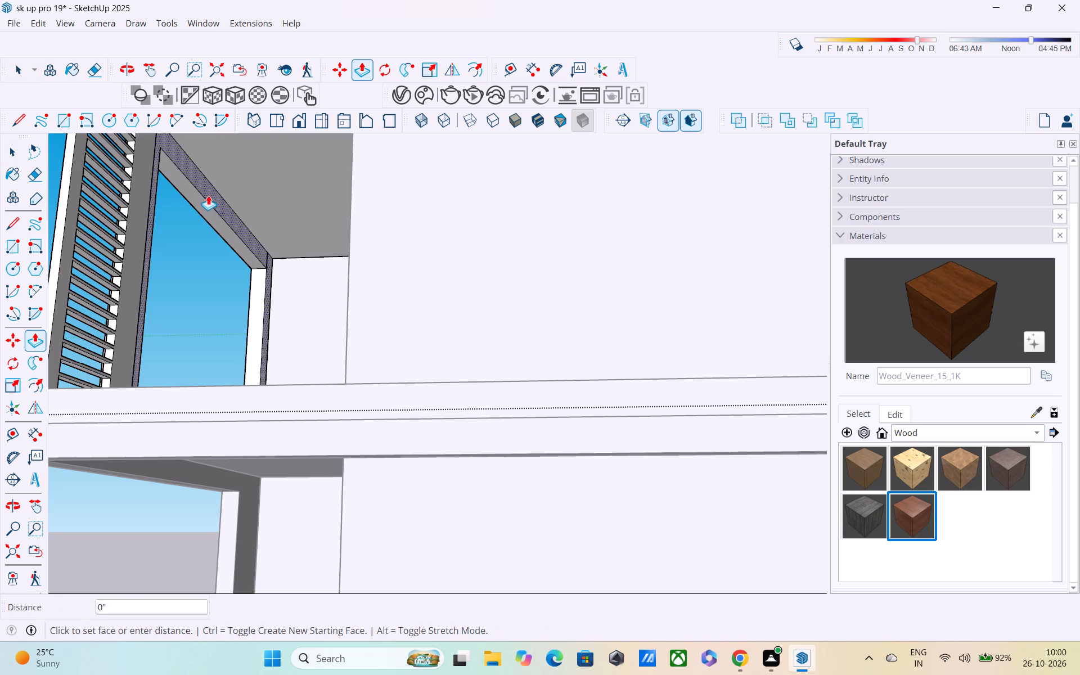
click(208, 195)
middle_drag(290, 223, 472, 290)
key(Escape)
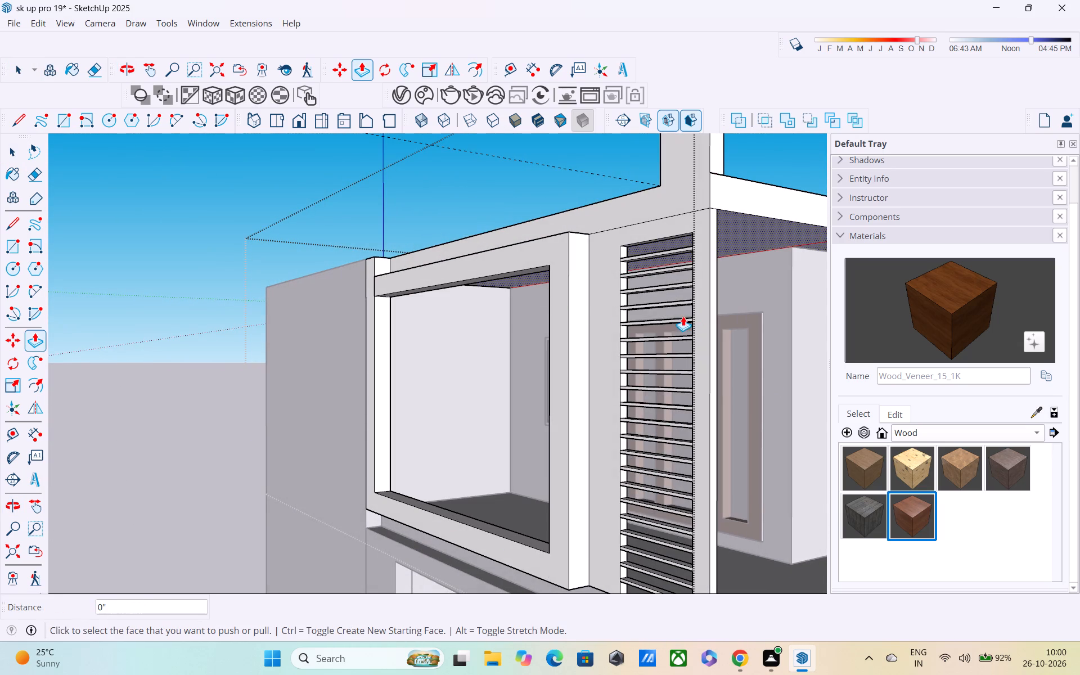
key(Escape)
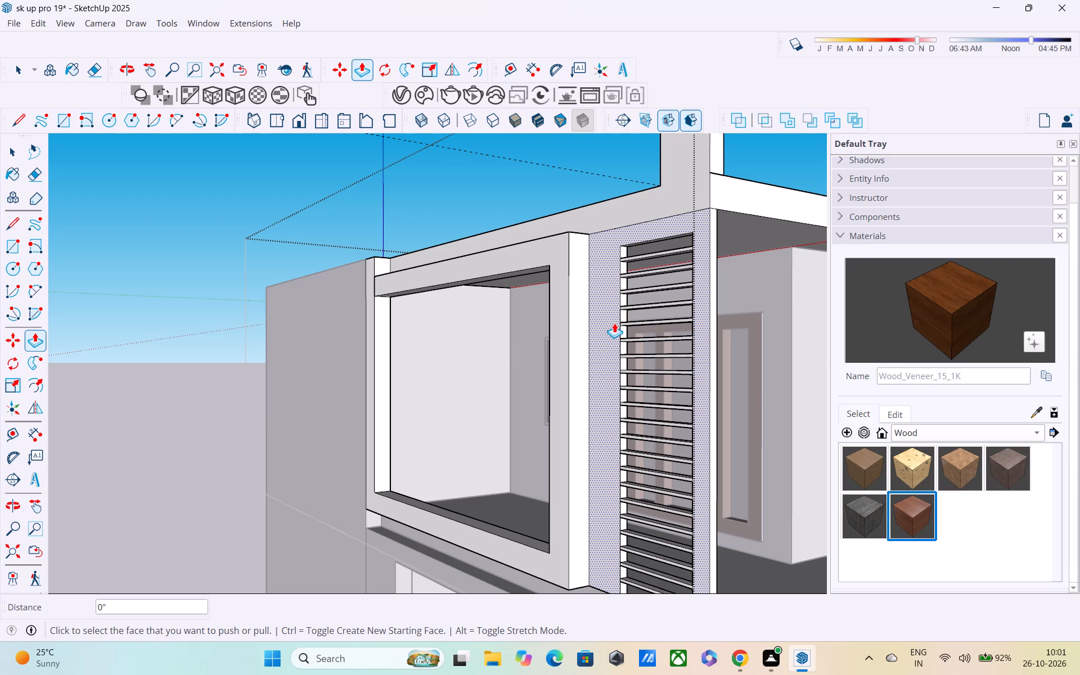
Examine the top balcony's frame and louvres from inside the balcony, from the building's front and near the roof edge.
middle_drag(520, 482, 391, 481)
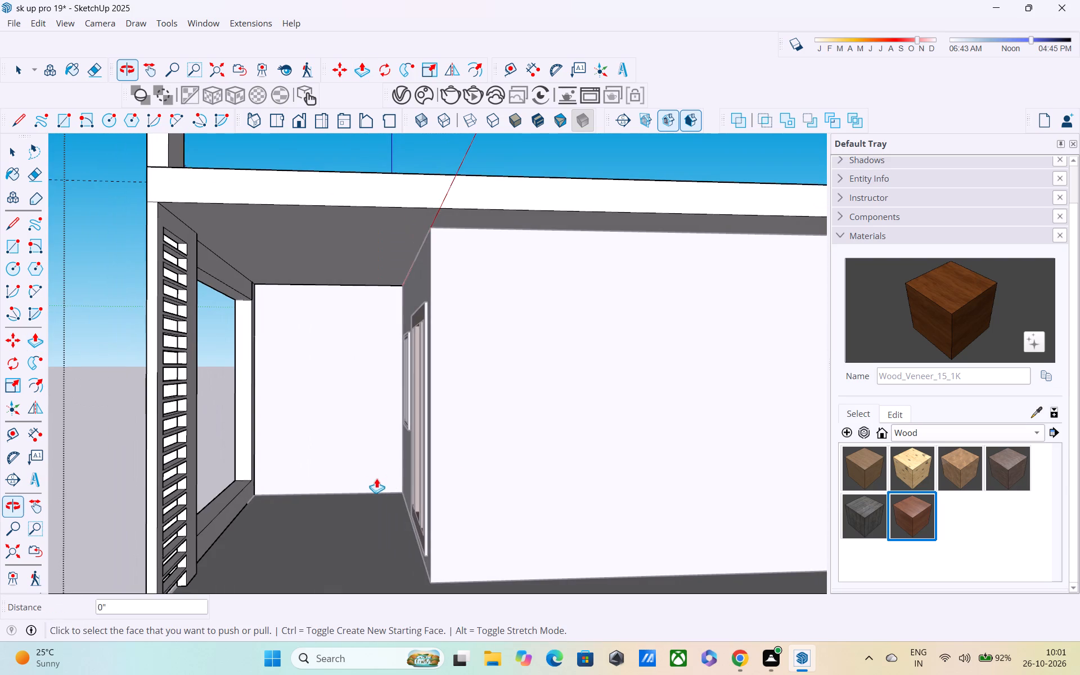
scroll(362, 475, down, 3)
middle_drag(331, 475, 317, 481)
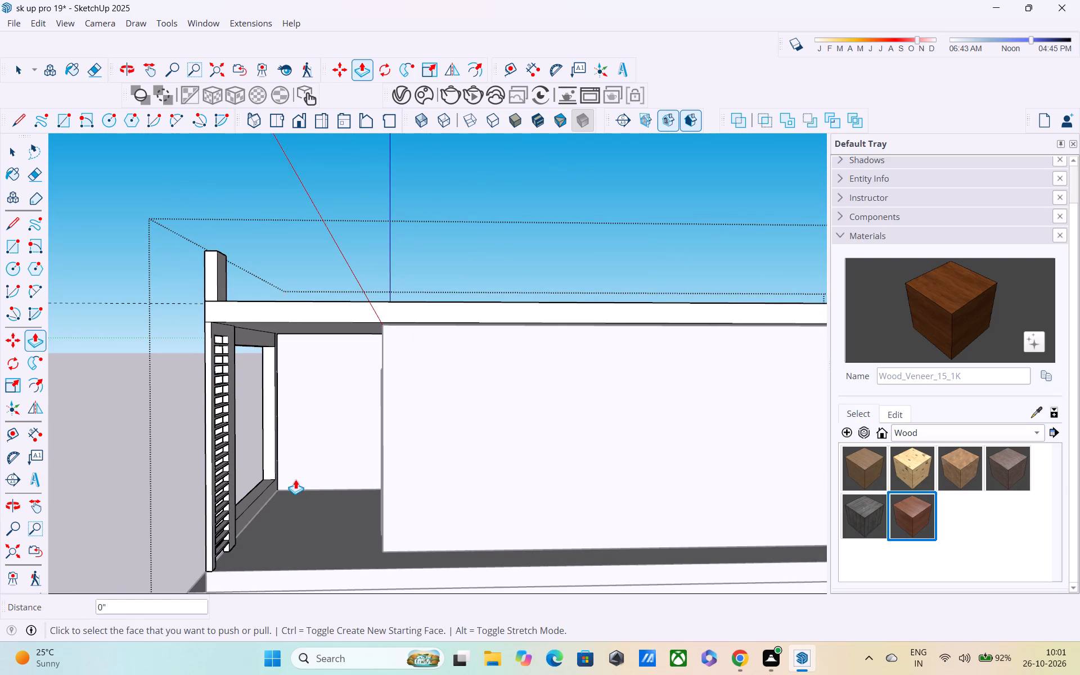
scroll(260, 481, up, 3)
middle_drag(236, 520, 208, 532)
scroll(204, 541, up, 4)
middle_drag(201, 546, 188, 535)
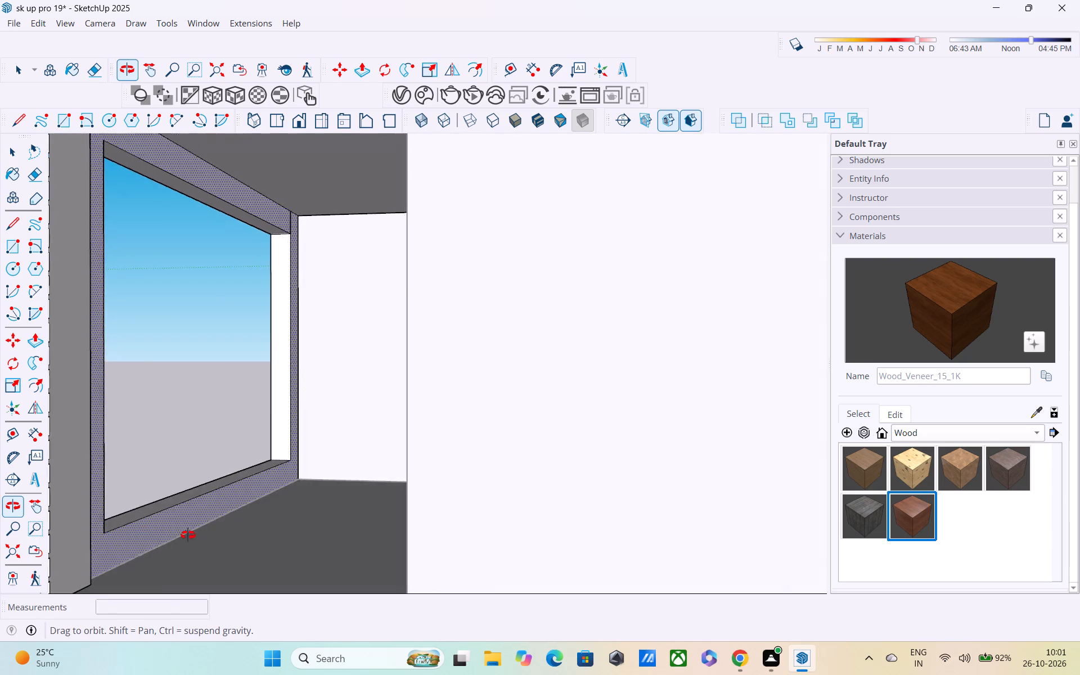
middle_drag(188, 535, 523, 529)
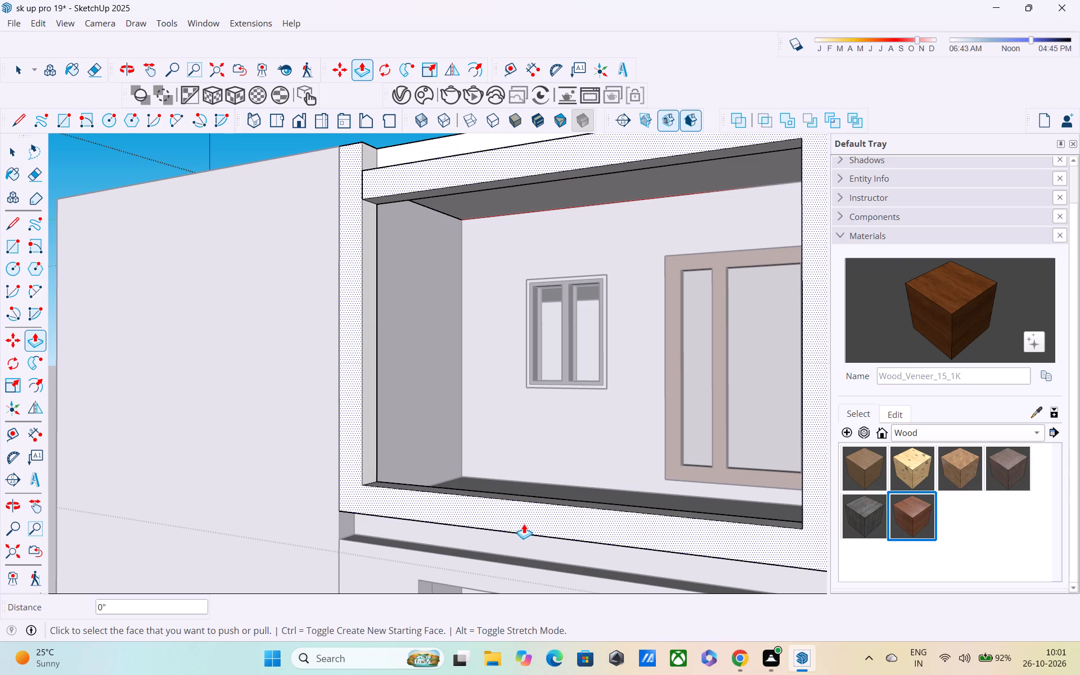
middle_drag(580, 508, 517, 496)
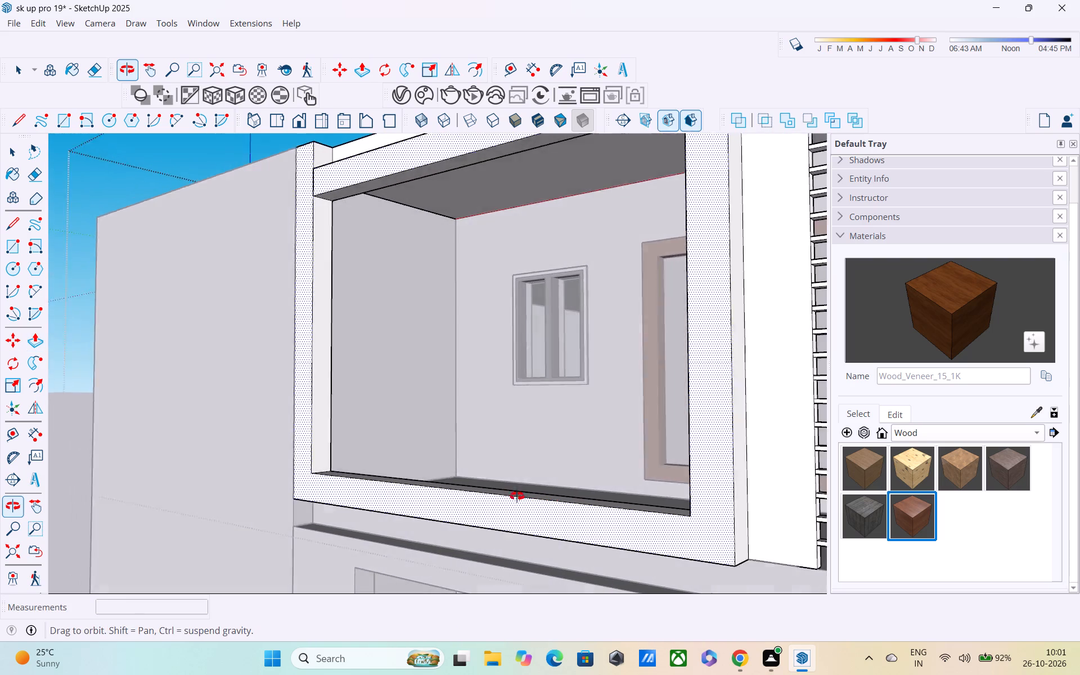
middle_drag(517, 496, 480, 484)
scroll(478, 482, down, 4)
middle_drag(505, 482, 250, 520)
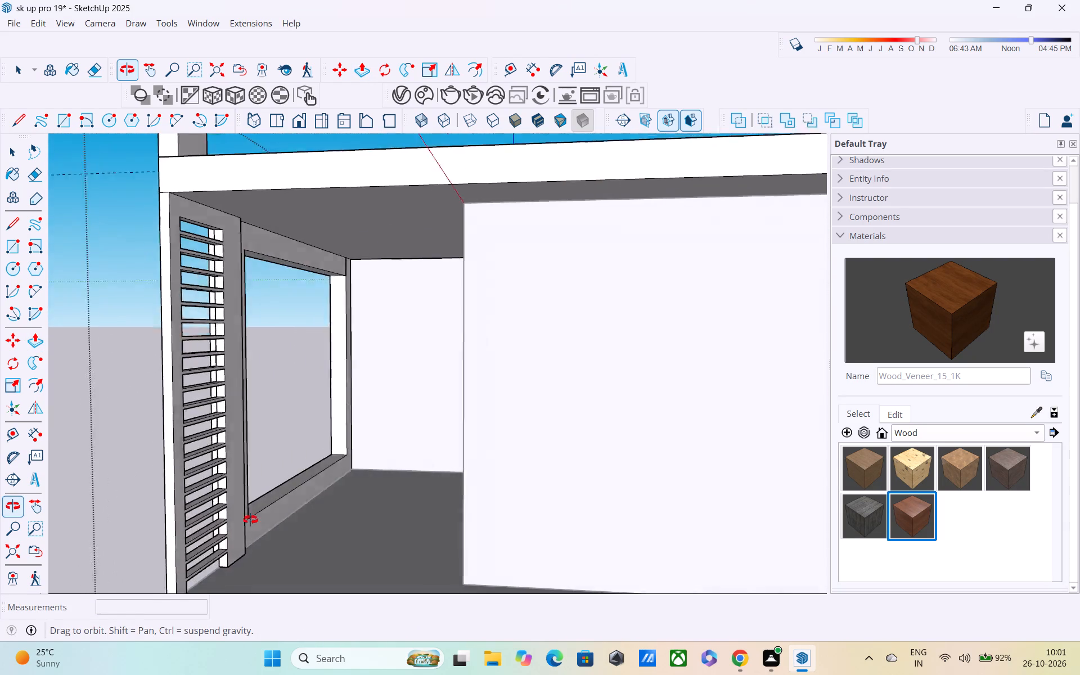
middle_drag(250, 520, 244, 512)
scroll(266, 427, up, 4)
middle_drag(267, 362, 227, 412)
scroll(218, 400, down, 1)
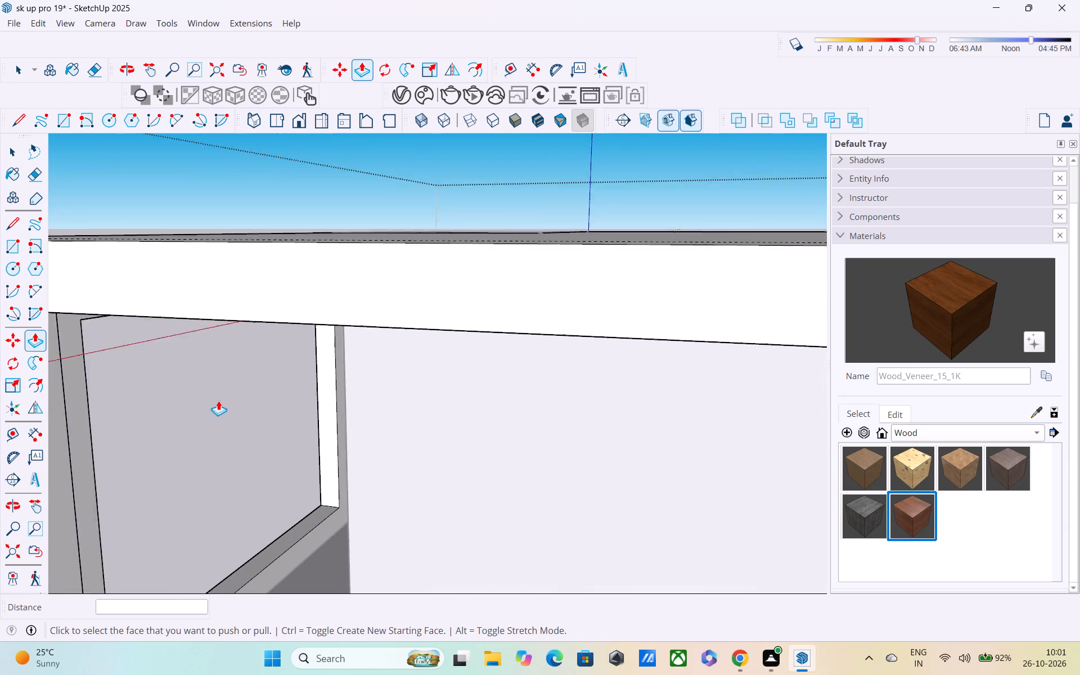
scroll(218, 400, down, 3)
shift+middle_drag(247, 392, 330, 435)
middle_drag(335, 427, 274, 390)
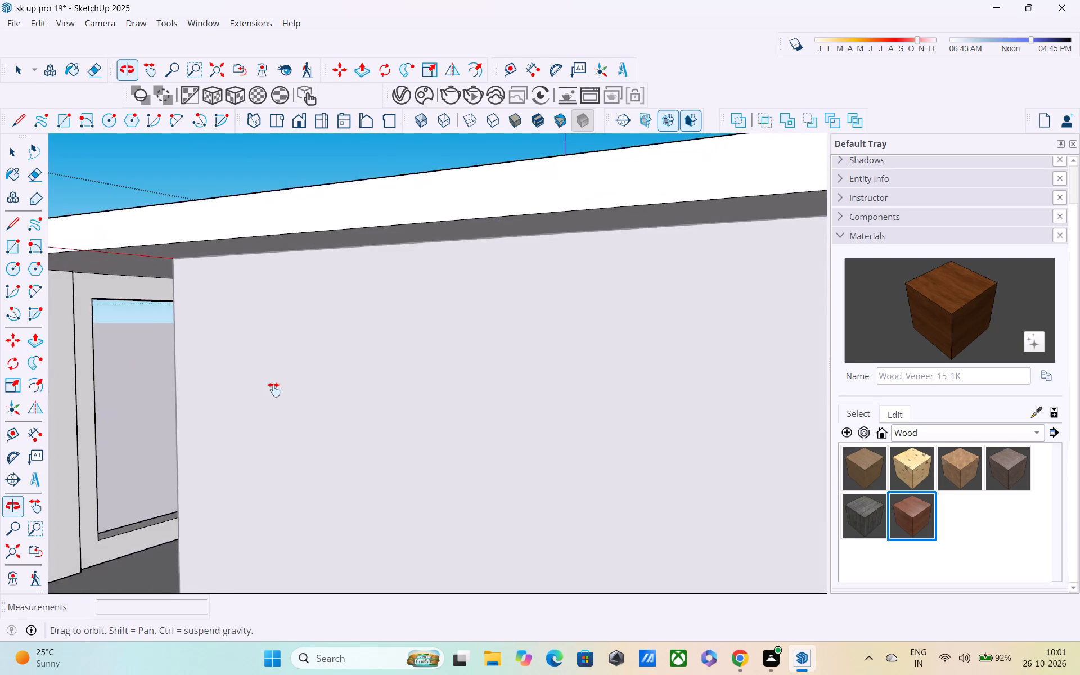
middle_drag(274, 390, 338, 381)
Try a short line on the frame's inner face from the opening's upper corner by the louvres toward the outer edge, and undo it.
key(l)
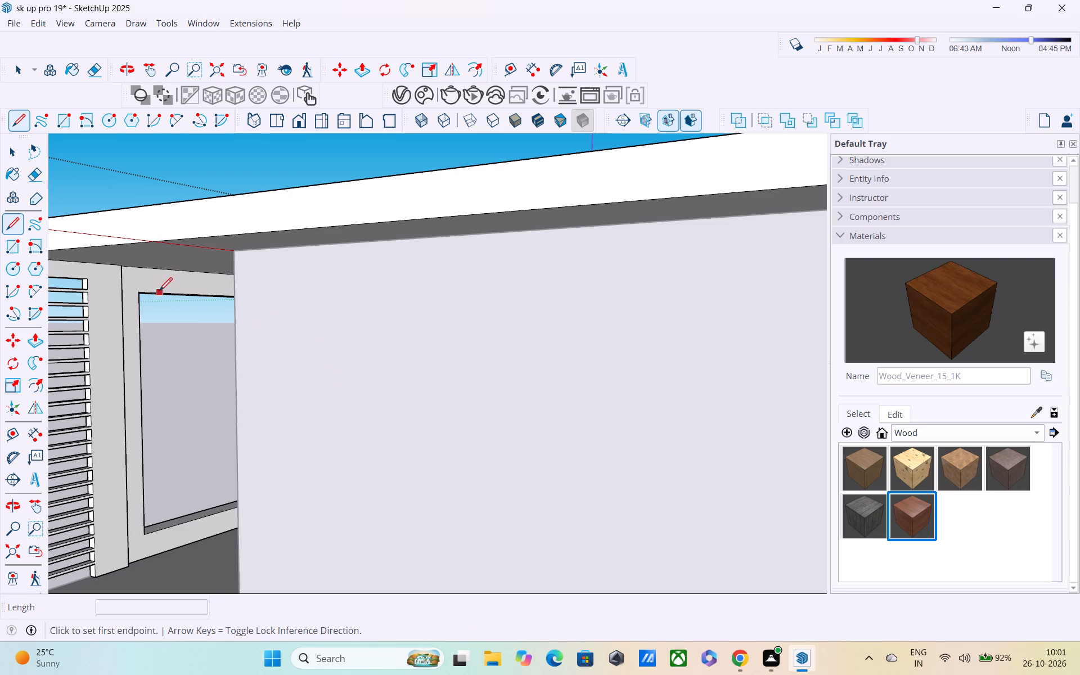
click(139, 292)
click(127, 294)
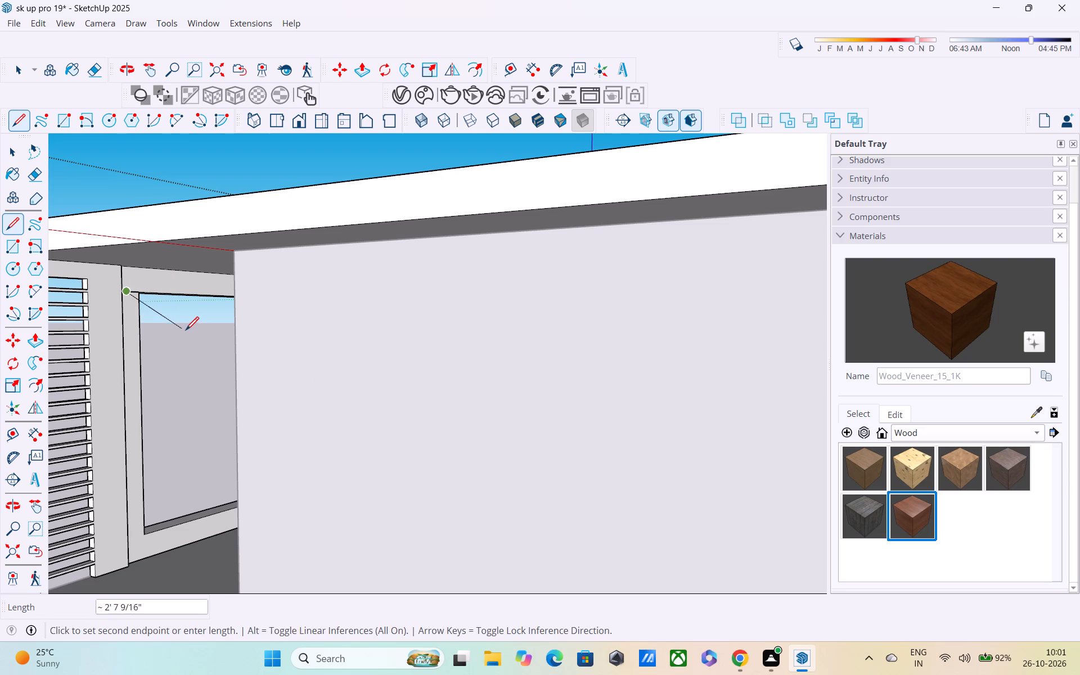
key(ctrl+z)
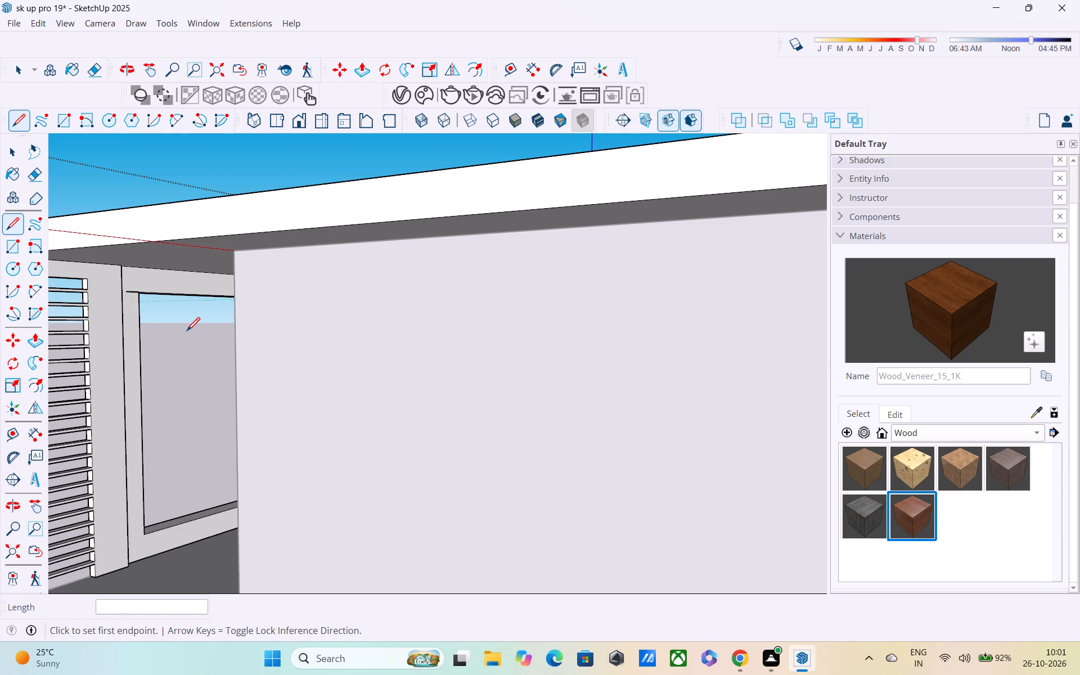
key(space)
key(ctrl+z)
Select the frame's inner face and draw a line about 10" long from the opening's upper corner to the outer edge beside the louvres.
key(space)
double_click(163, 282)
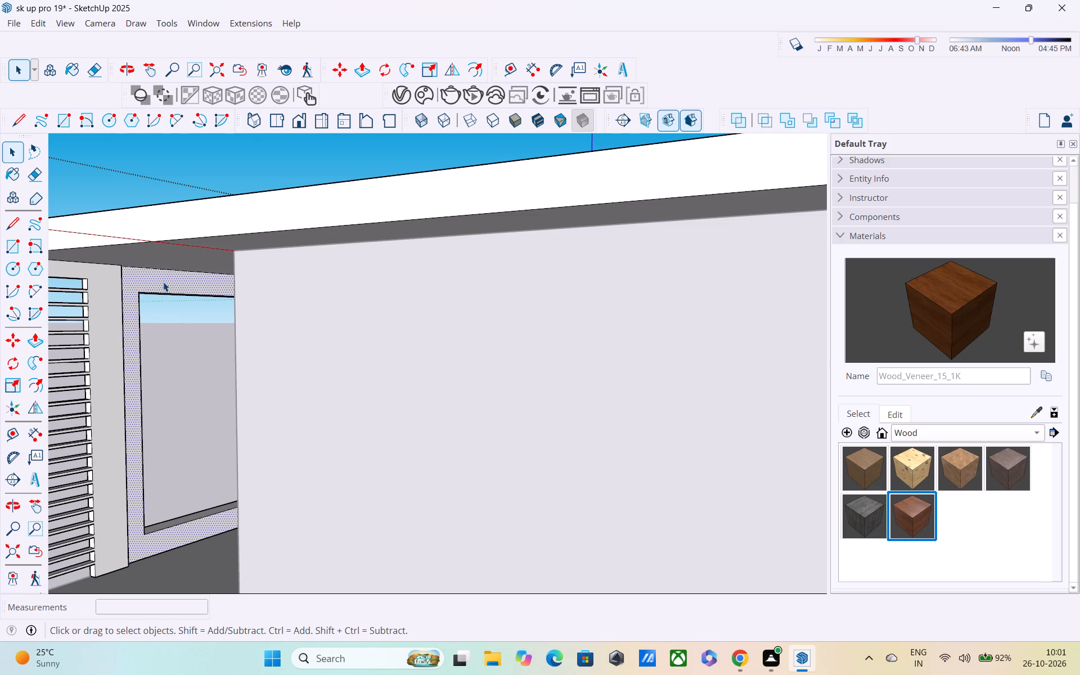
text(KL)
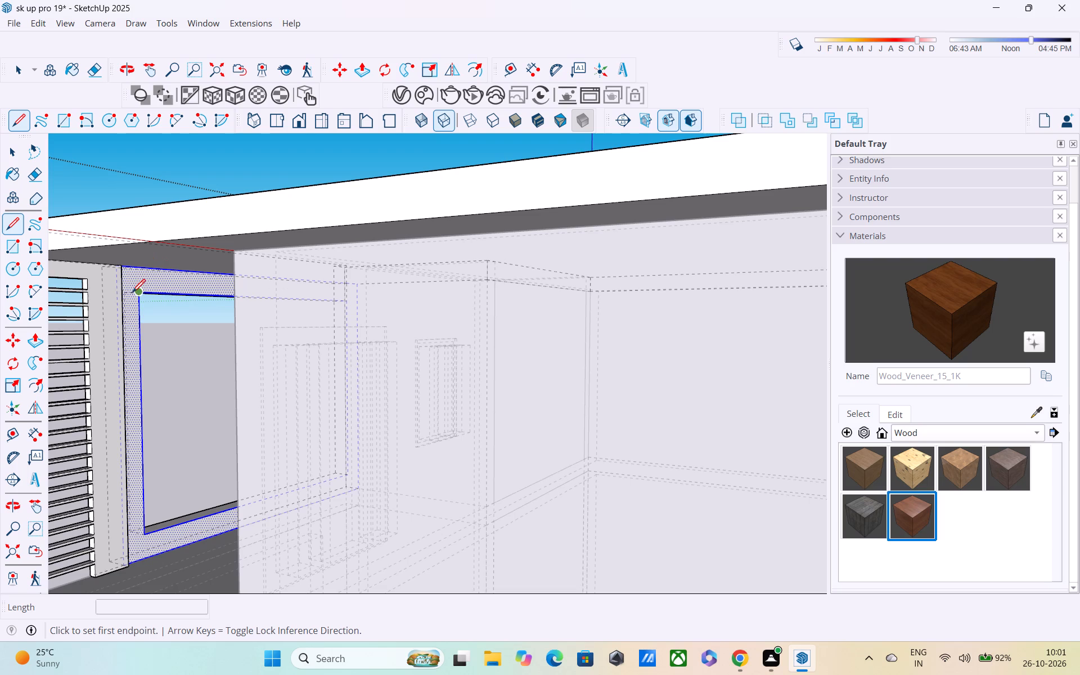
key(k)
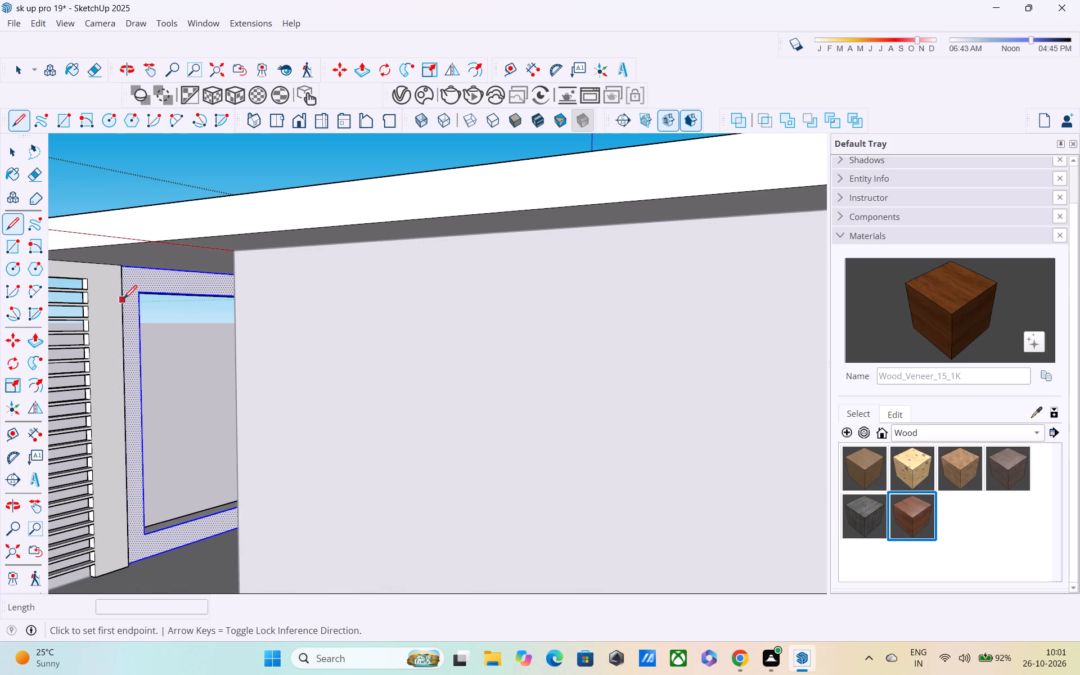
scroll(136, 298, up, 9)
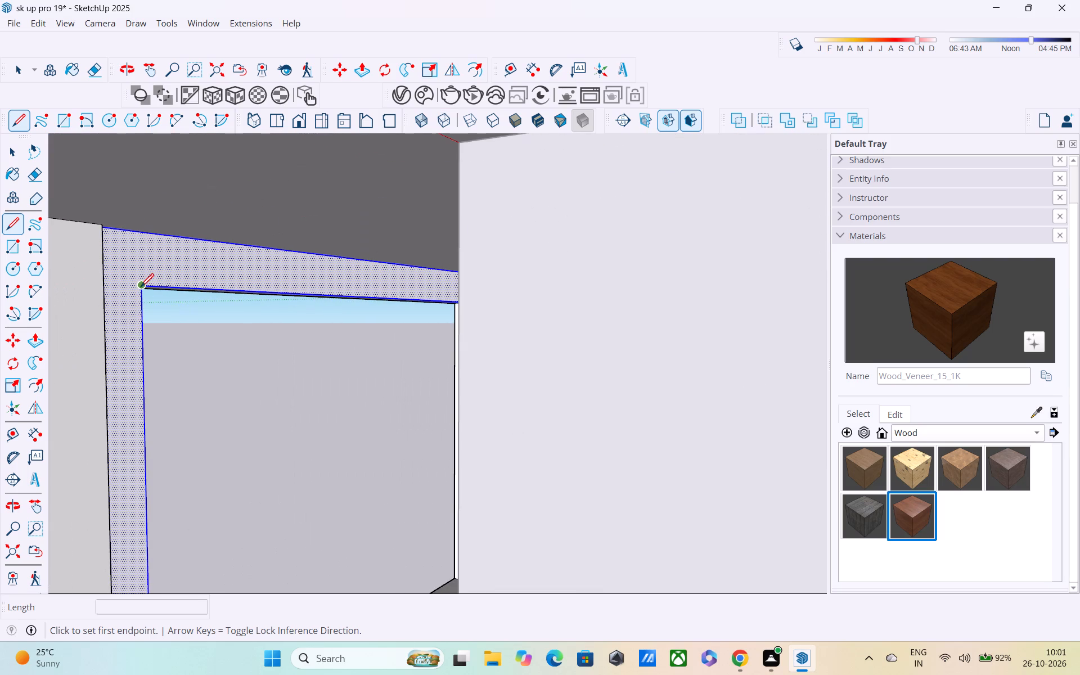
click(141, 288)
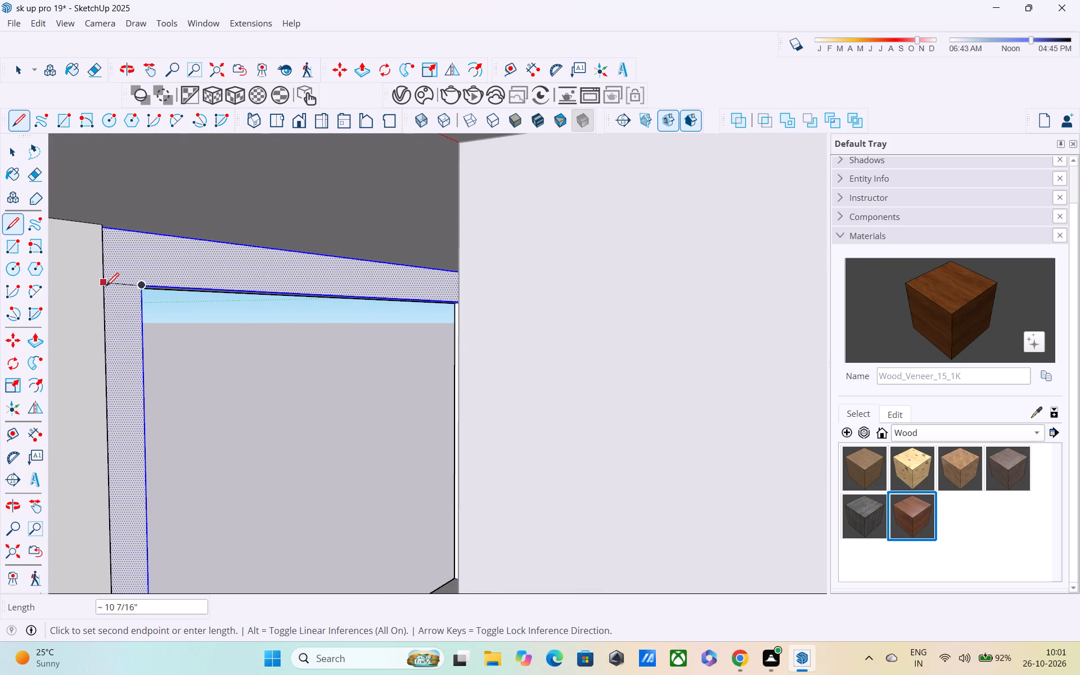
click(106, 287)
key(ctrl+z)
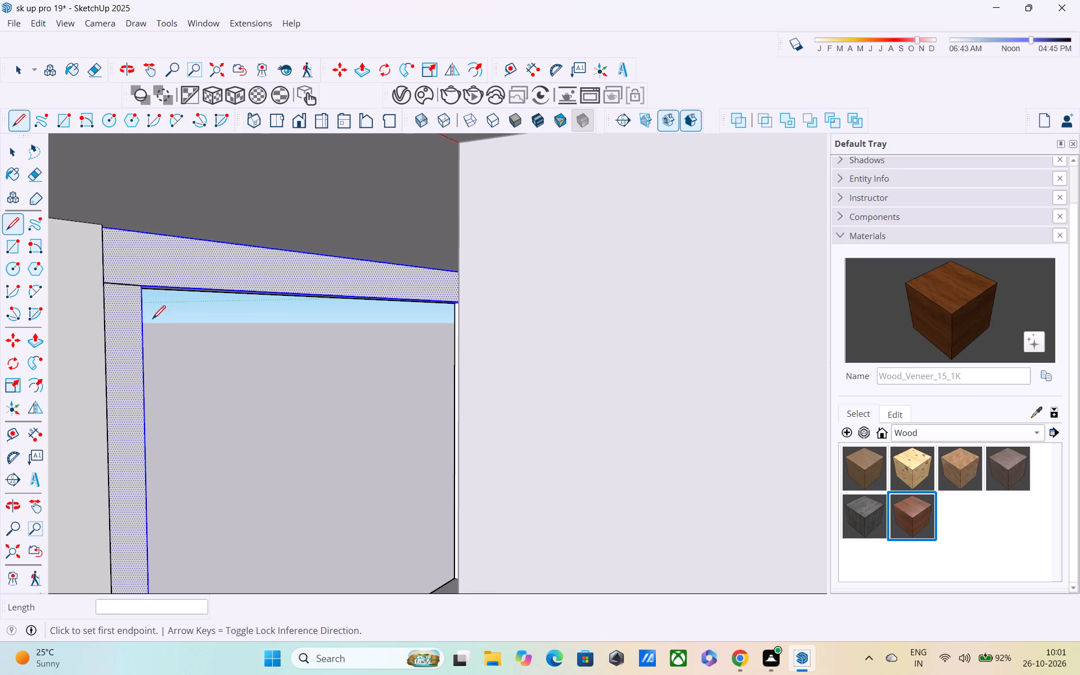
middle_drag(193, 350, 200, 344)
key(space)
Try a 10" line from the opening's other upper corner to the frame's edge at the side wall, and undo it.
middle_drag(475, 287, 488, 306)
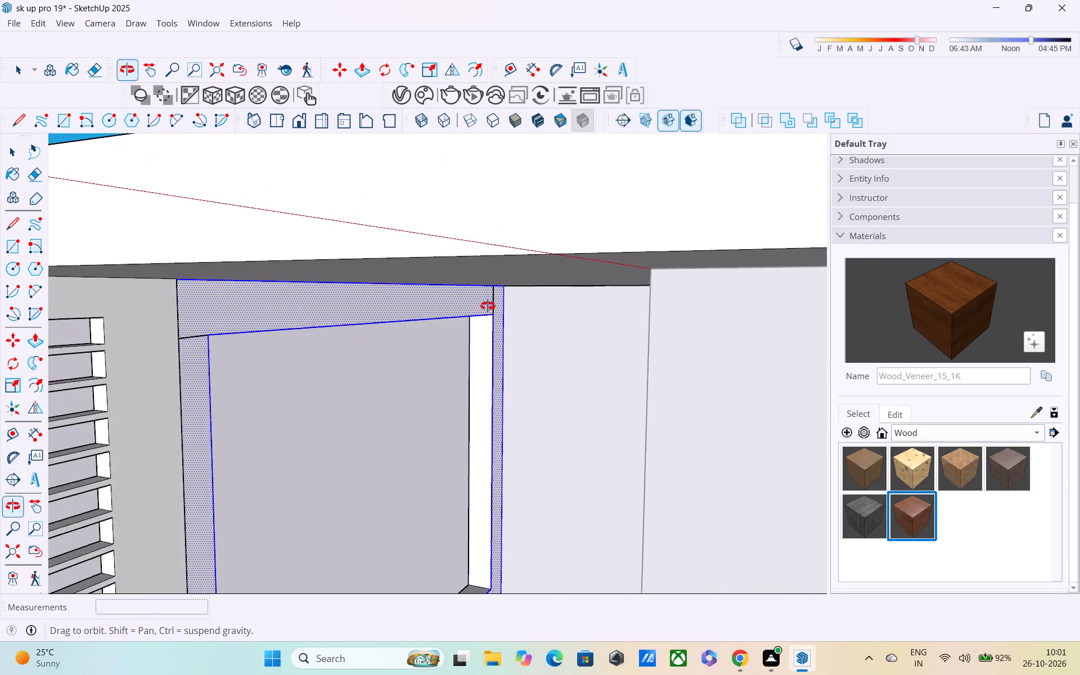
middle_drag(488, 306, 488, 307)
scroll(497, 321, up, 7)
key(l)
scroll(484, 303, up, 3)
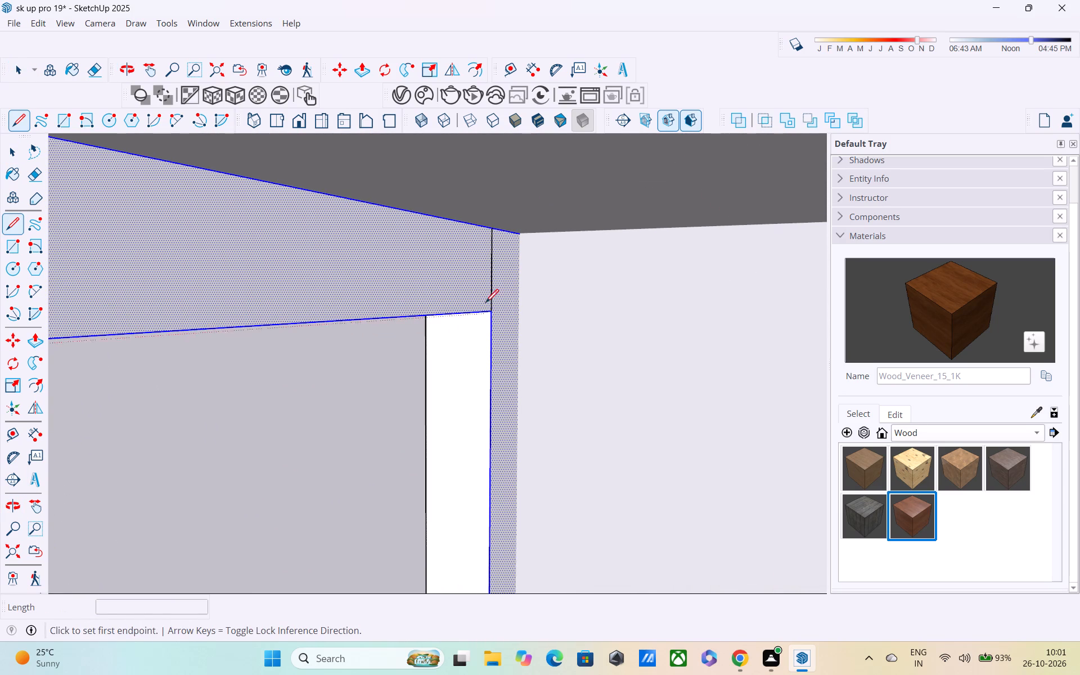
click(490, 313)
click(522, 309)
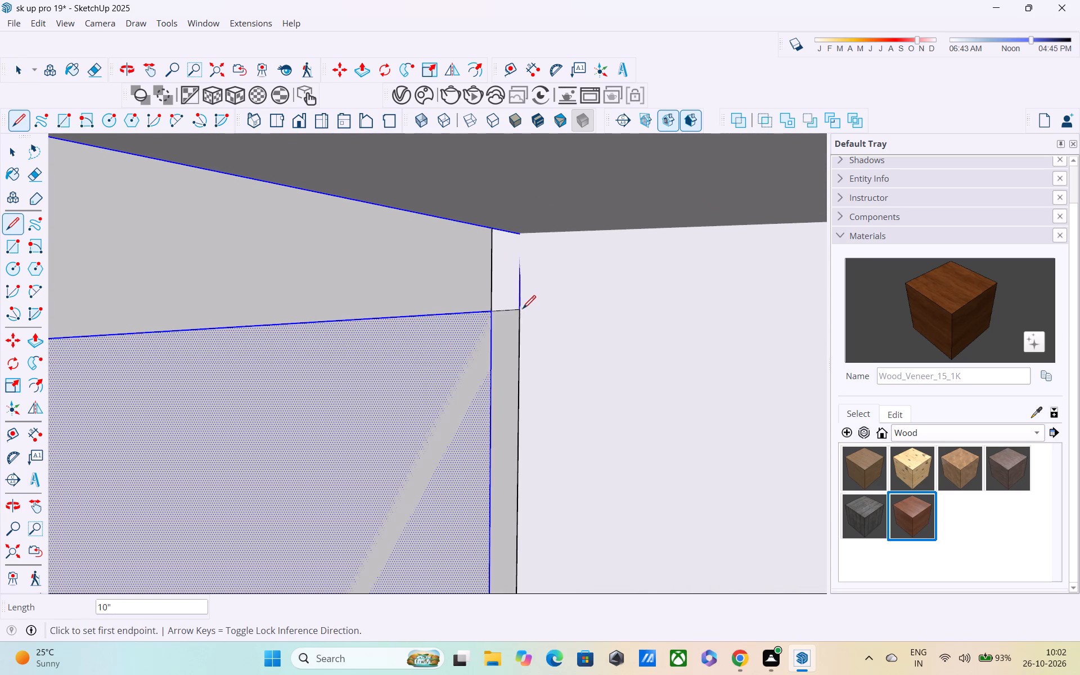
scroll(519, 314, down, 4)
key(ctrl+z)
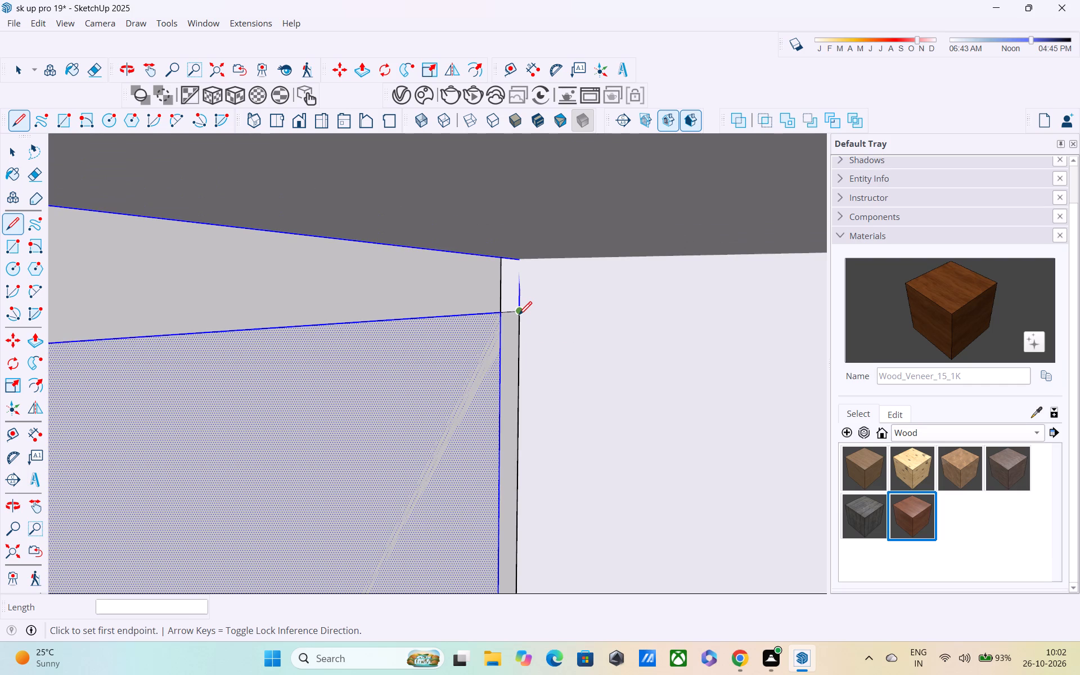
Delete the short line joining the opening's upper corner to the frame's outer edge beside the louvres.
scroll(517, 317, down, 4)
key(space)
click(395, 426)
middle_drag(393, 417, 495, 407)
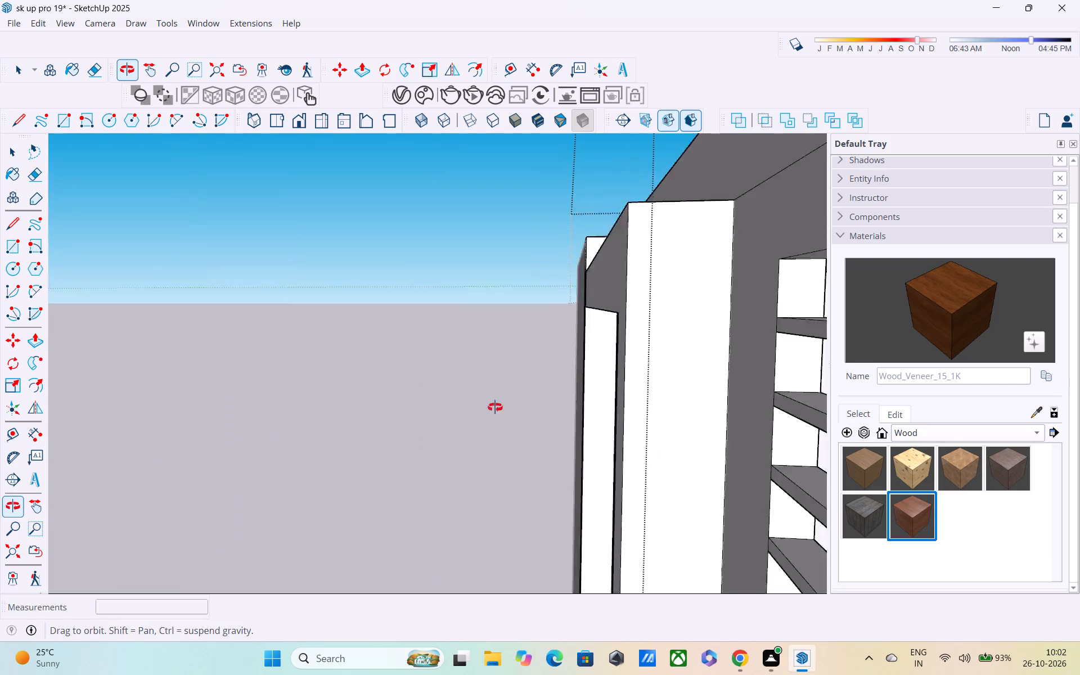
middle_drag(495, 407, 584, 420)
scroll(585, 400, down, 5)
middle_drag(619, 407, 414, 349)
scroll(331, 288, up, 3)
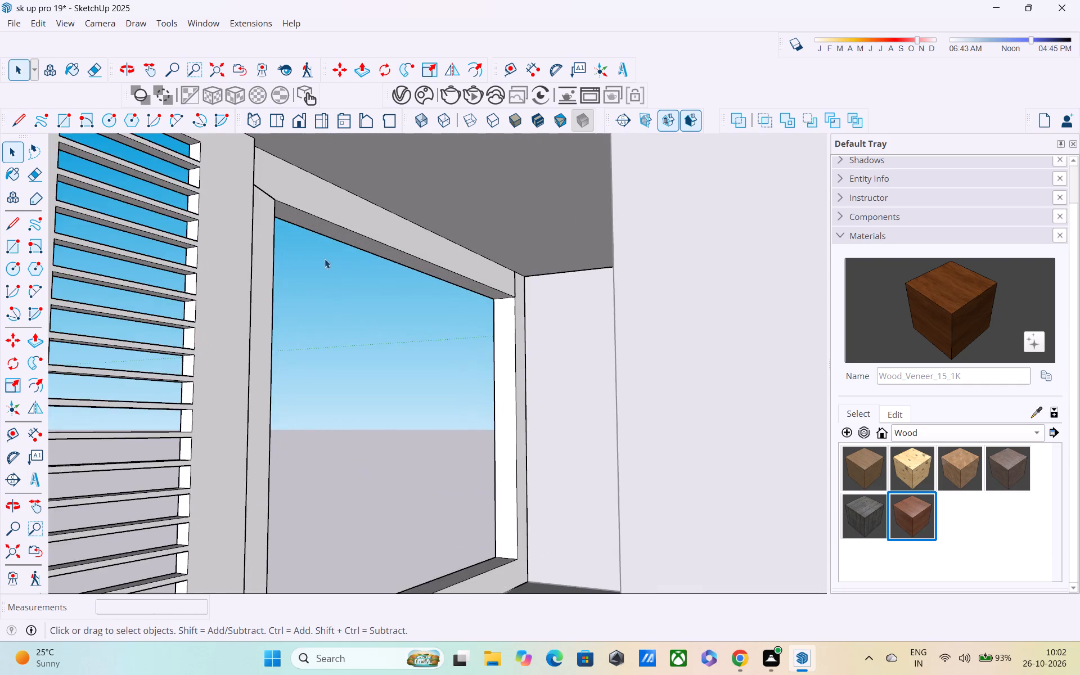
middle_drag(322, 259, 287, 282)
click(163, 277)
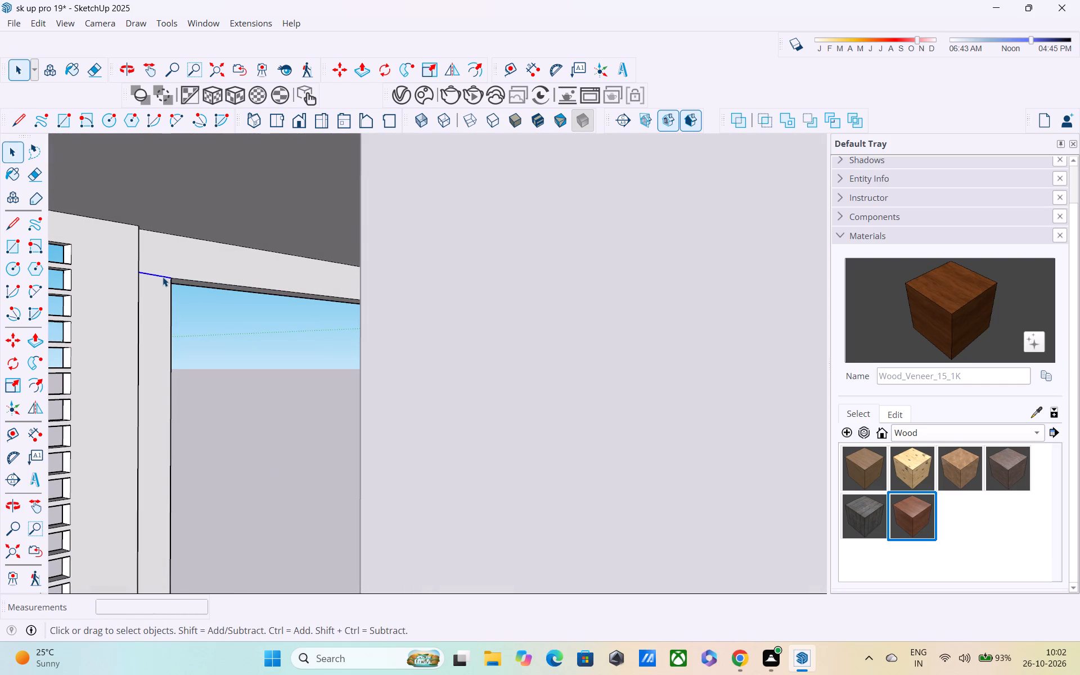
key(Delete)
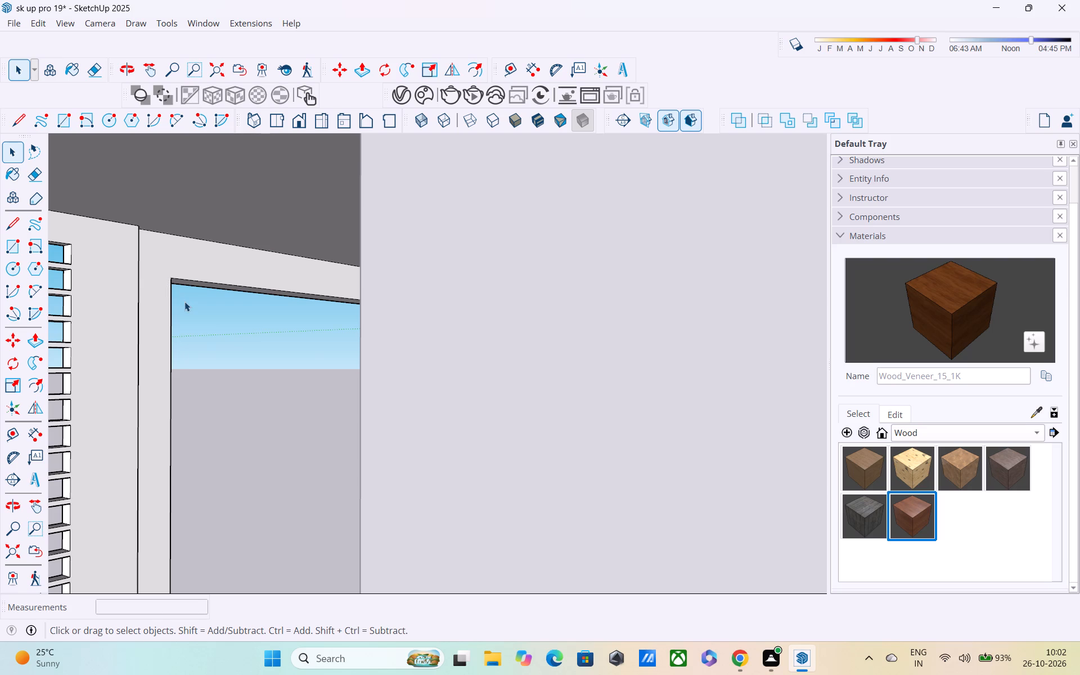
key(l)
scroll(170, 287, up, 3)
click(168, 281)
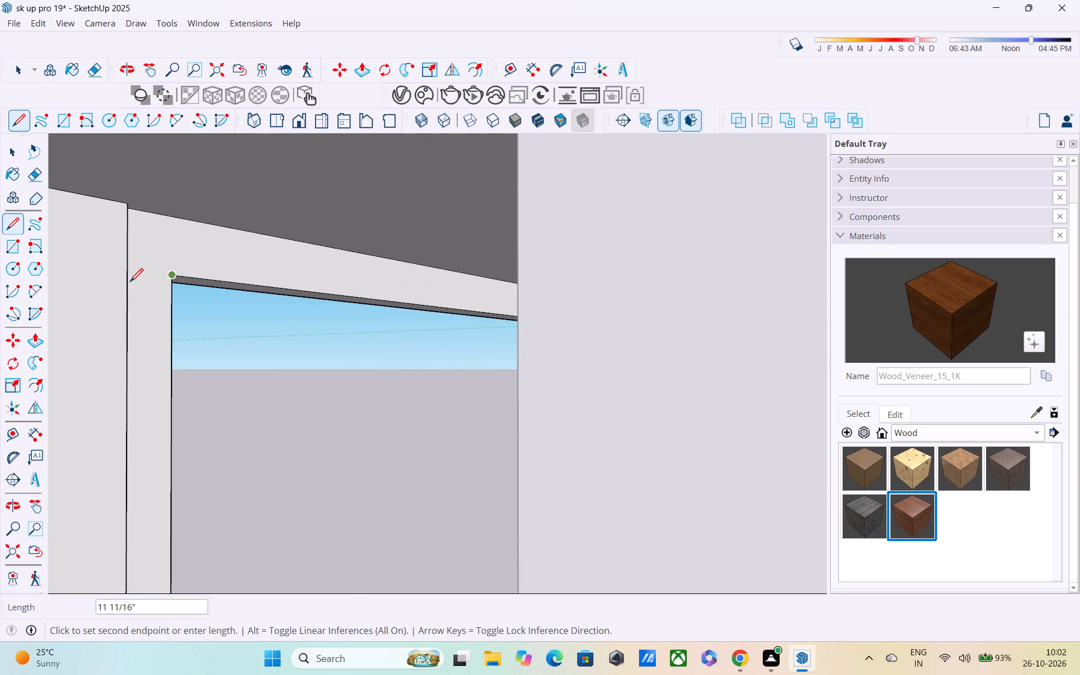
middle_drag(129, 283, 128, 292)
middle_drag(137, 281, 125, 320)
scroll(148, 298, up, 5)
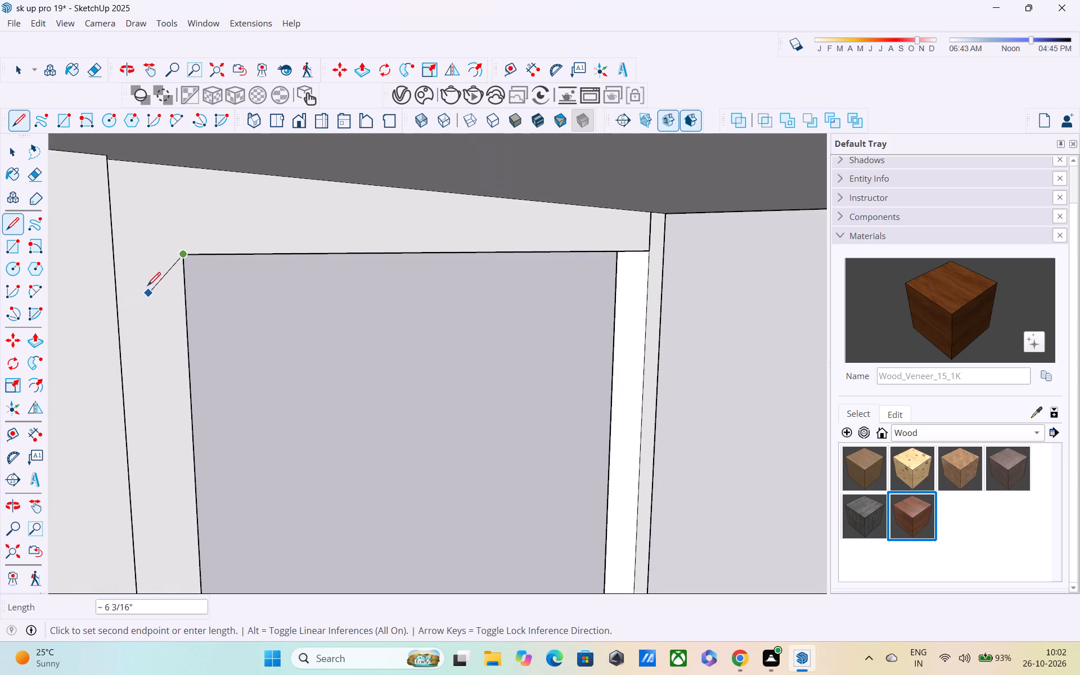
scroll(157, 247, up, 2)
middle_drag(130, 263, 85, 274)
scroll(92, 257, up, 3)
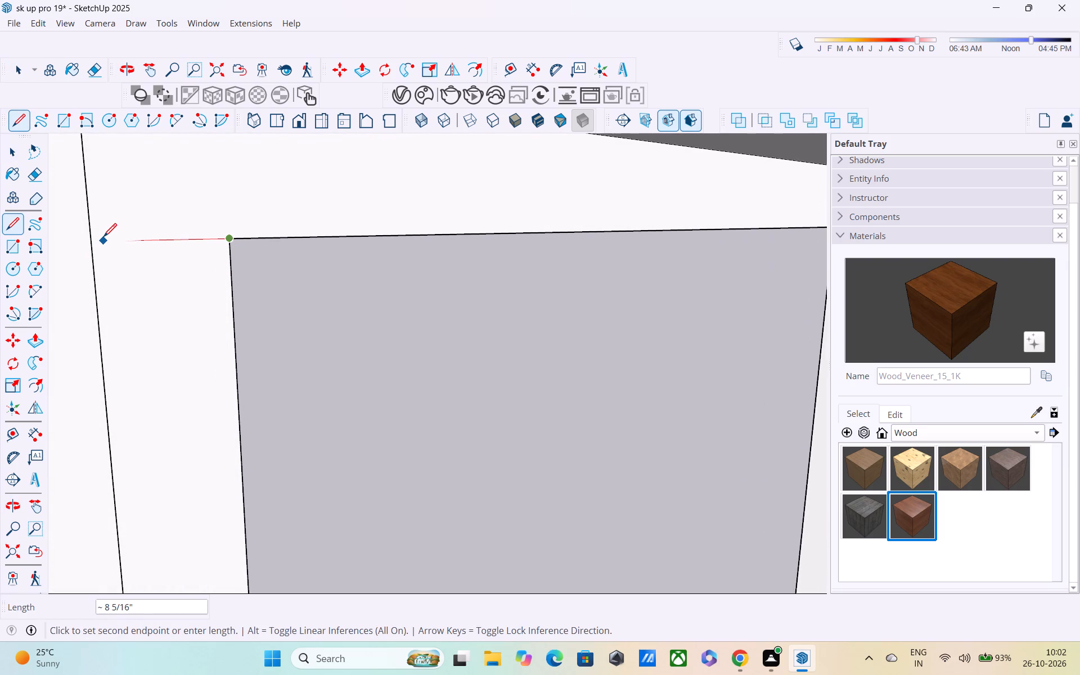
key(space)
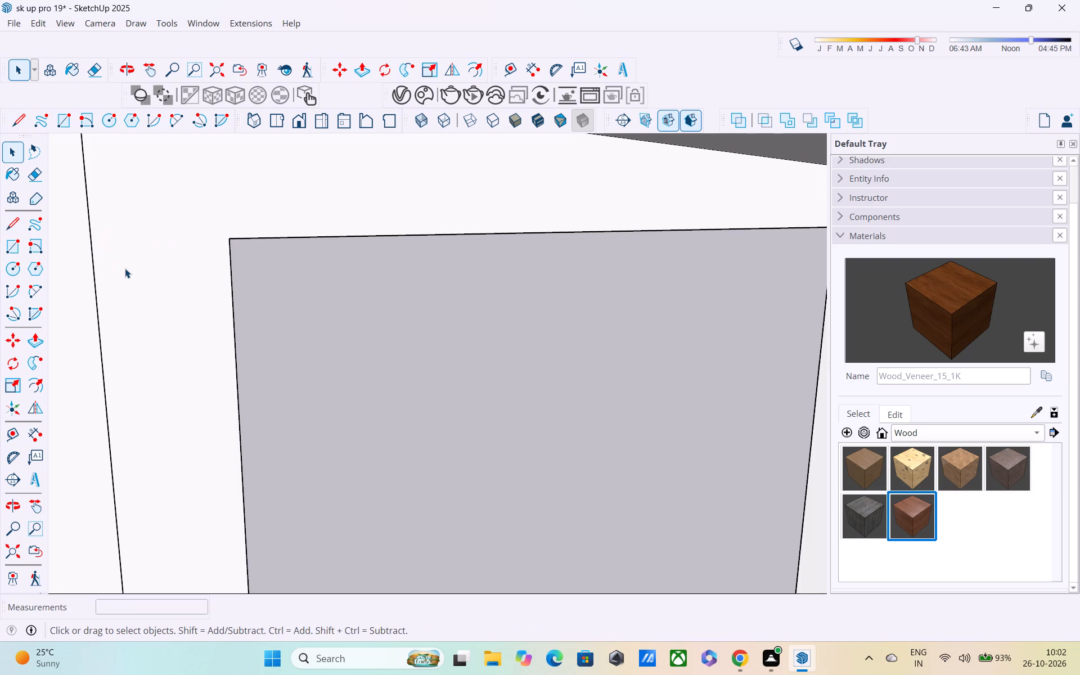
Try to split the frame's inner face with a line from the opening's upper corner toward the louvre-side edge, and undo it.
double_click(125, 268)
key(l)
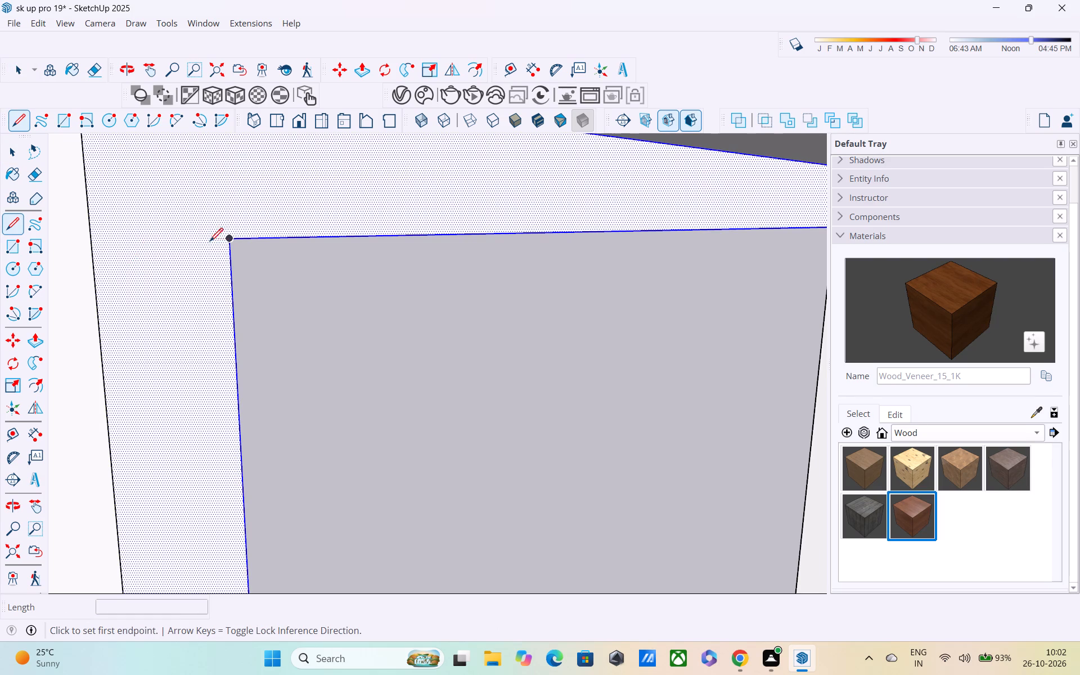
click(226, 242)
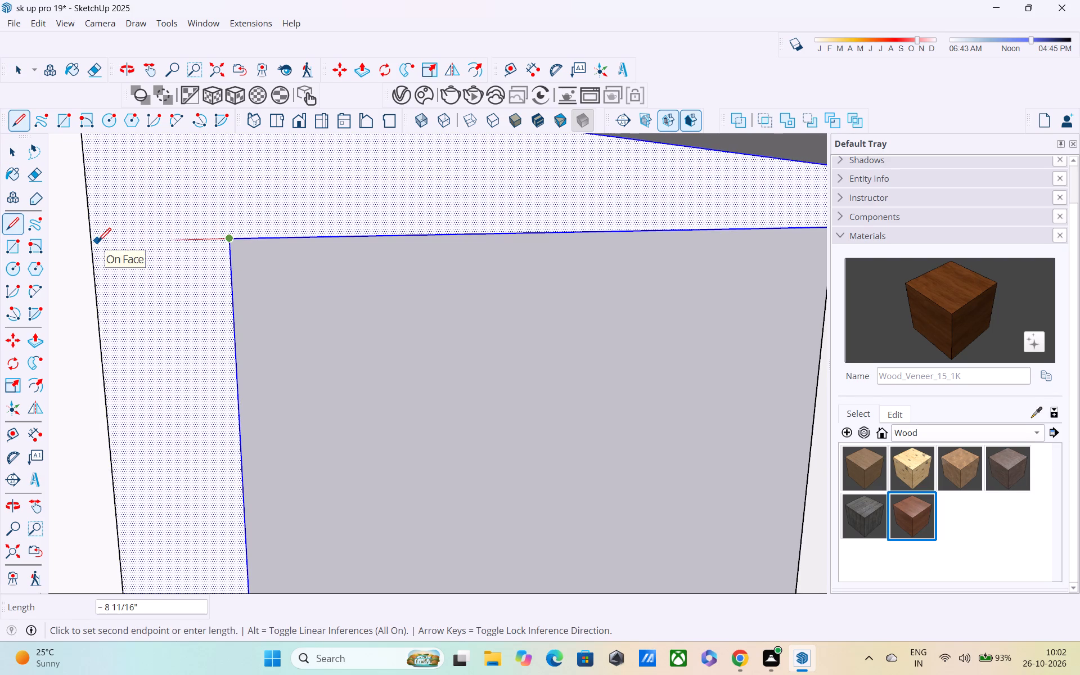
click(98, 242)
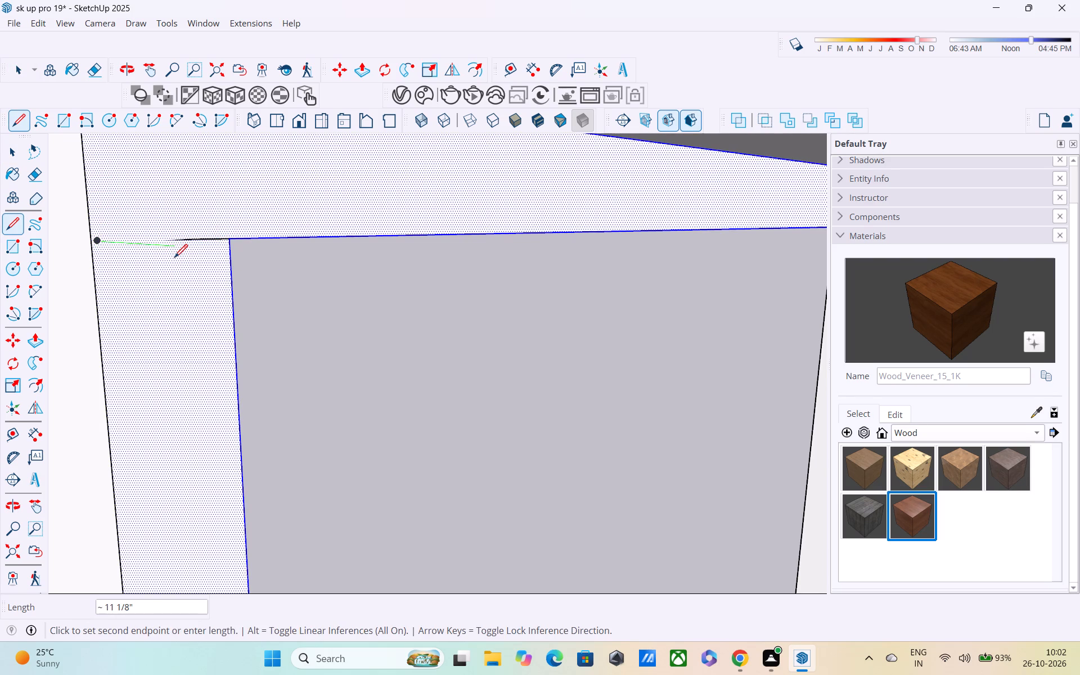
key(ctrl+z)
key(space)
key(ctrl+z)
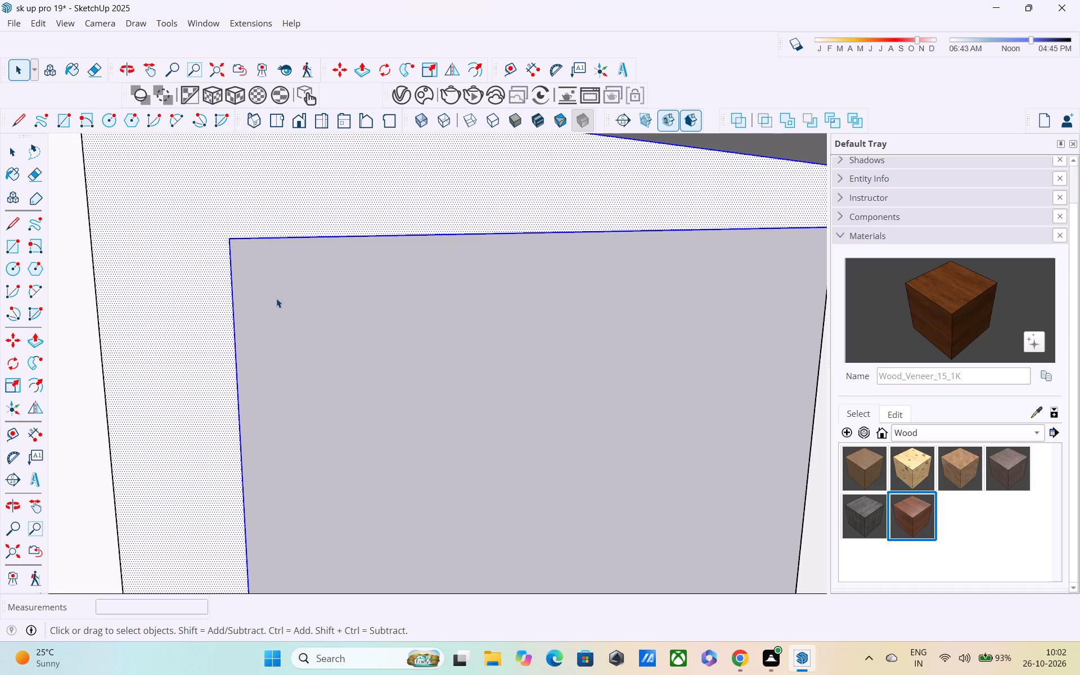
Select the top balcony frame's inner face and its connected geometry, and examine how the opening's surround is joined beside the louvres.
key(space)
click(285, 299)
double_click(227, 255)
click(219, 250)
scroll(227, 271, down, 4)
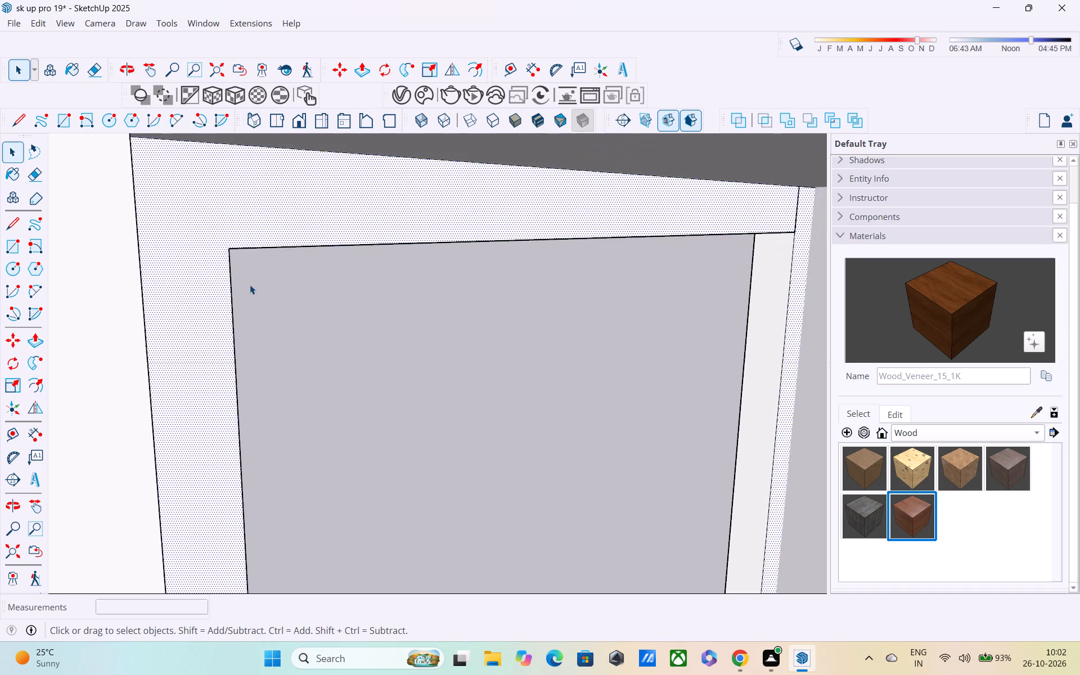
scroll(250, 285, down, 5)
middle_drag(307, 295, 539, 276)
scroll(520, 281, down, 6)
middle_drag(402, 343, 465, 343)
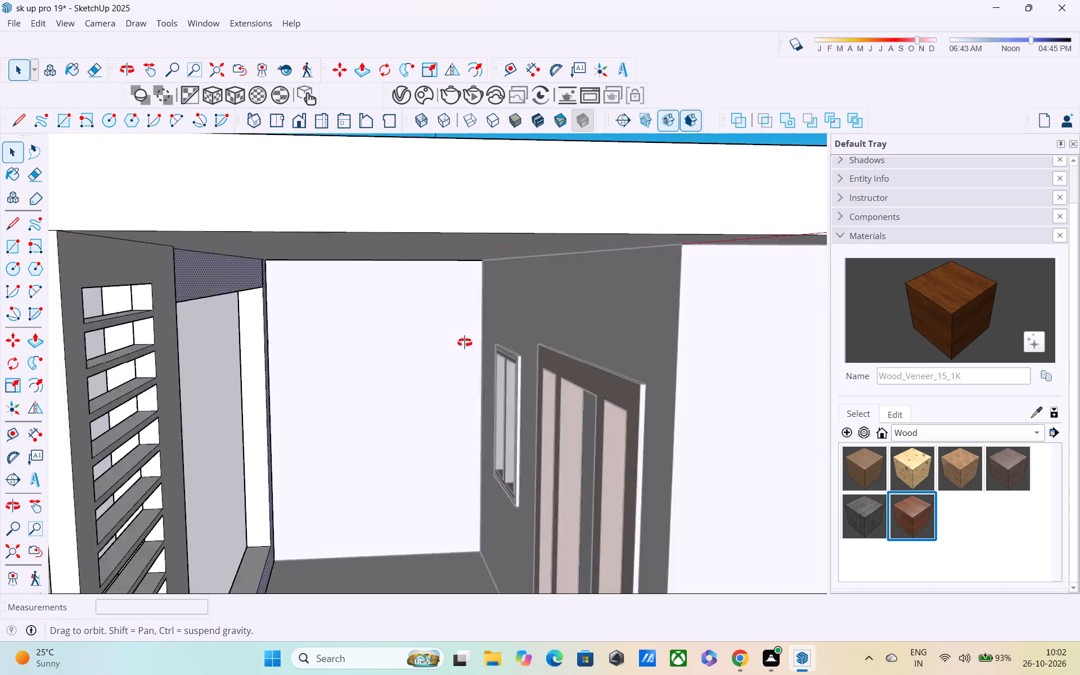
middle_drag(465, 343, 493, 341)
scroll(496, 340, down, 5)
triple_click(404, 334)
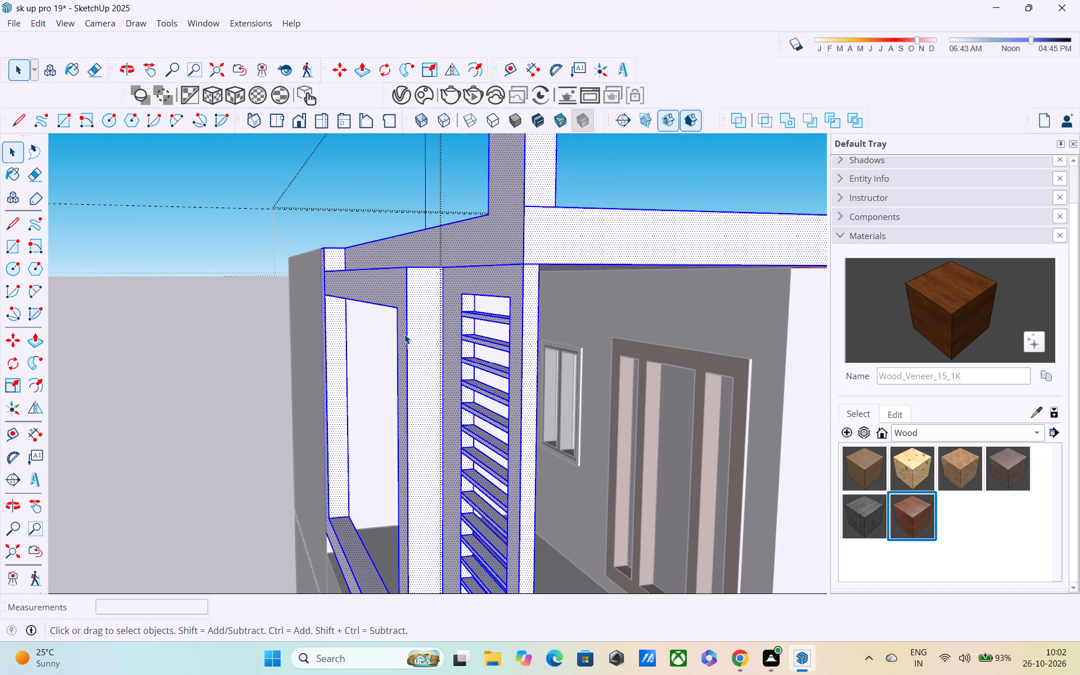
middle_drag(416, 338, 291, 276)
click(322, 367)
middle_drag(322, 425, 322, 428)
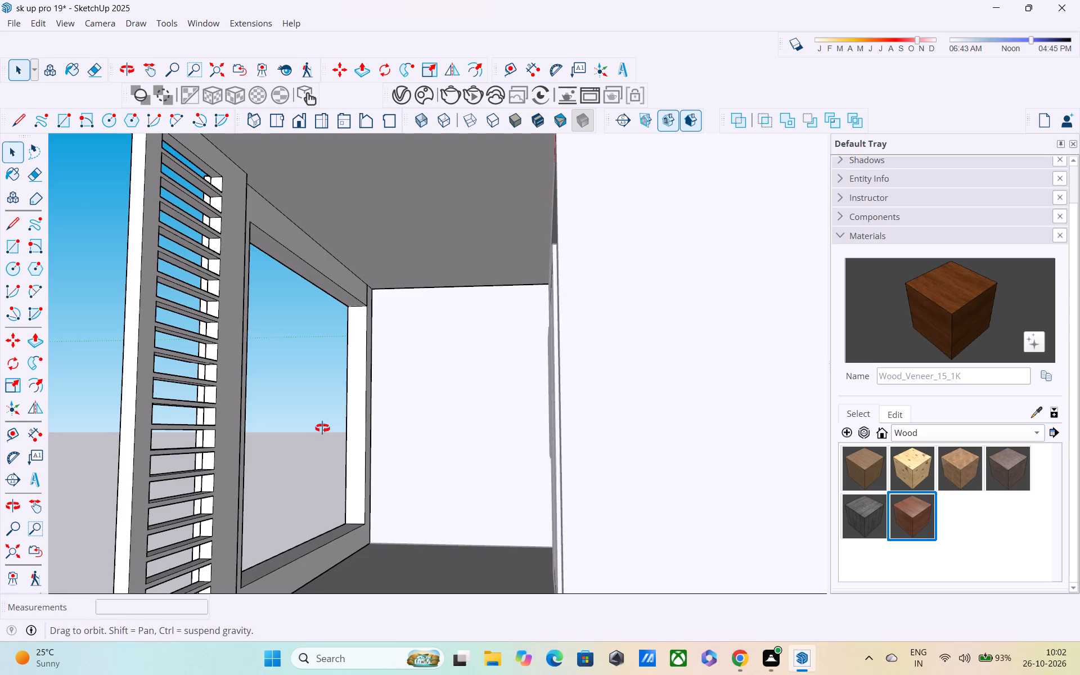
middle_drag(322, 428, 201, 416)
scroll(273, 410, down, 5)
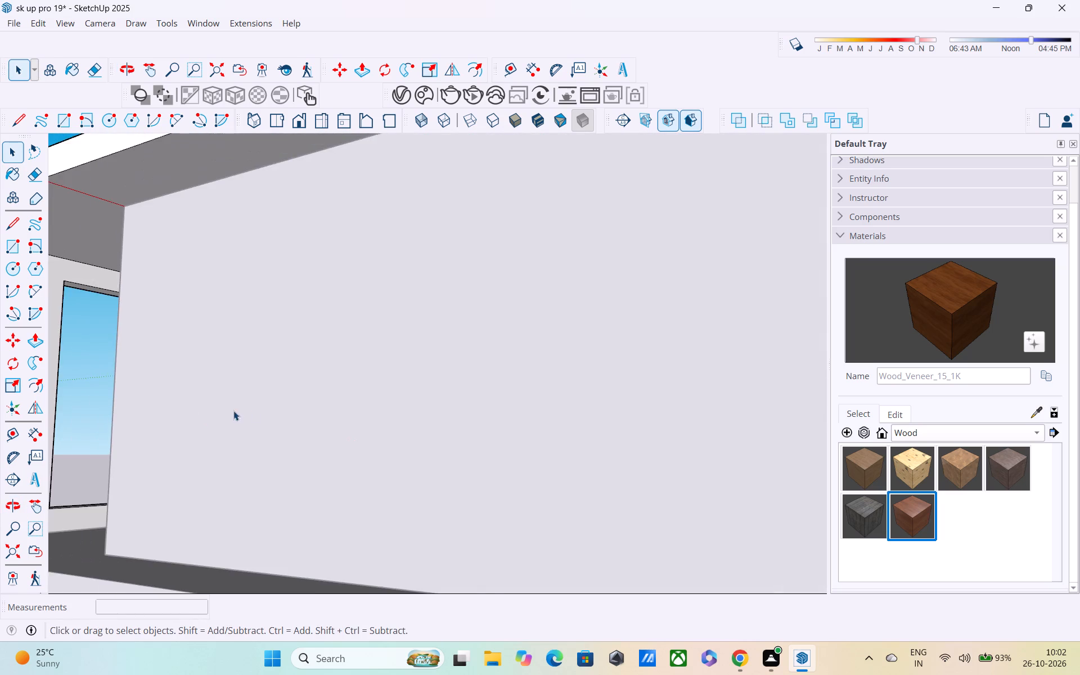
middle_drag(250, 411, 522, 498)
scroll(307, 367, up, 3)
middle_drag(275, 348, 210, 358)
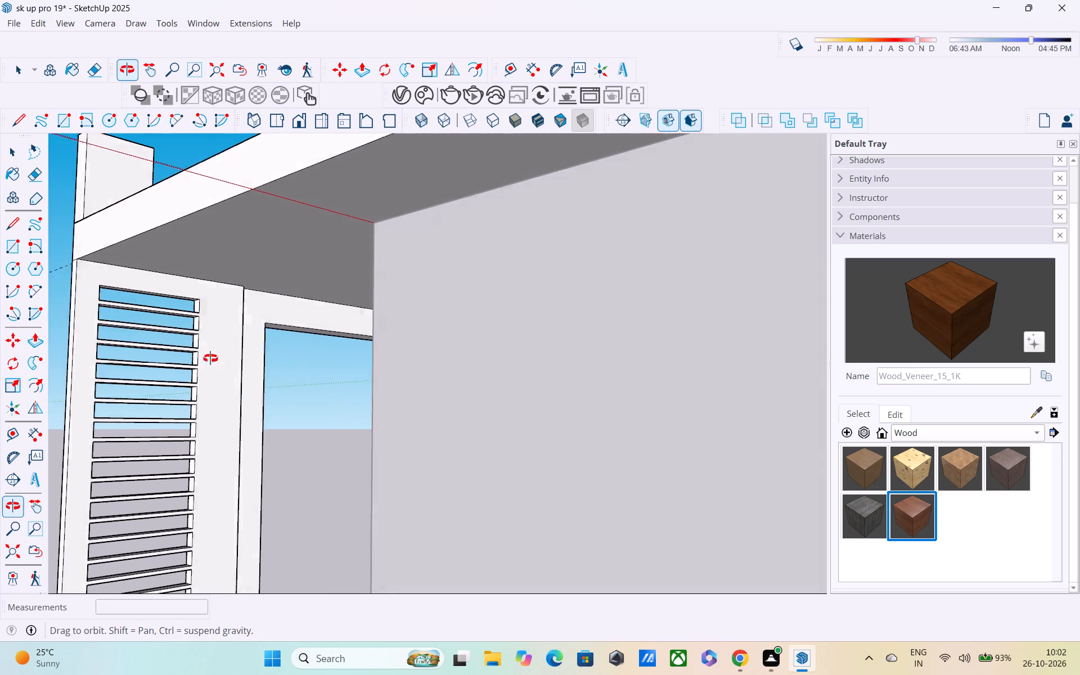
middle_drag(210, 358, 196, 358)
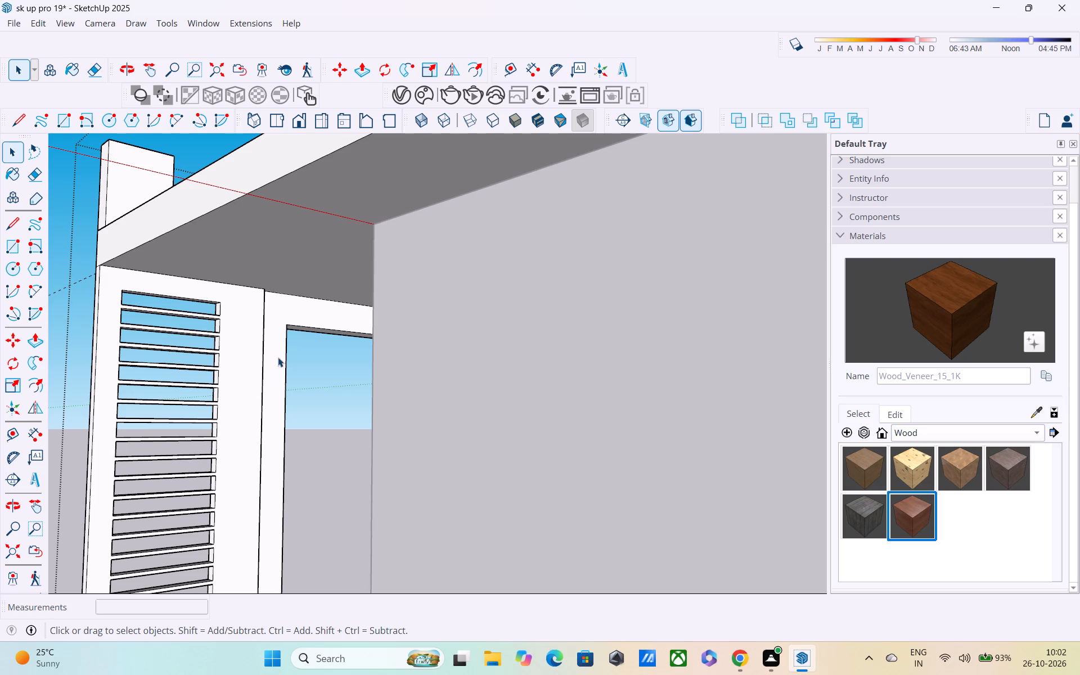
Draw a 10" horizontal line from the opening's upper corner to the frame's outer edge beside the louvres.
key(l)
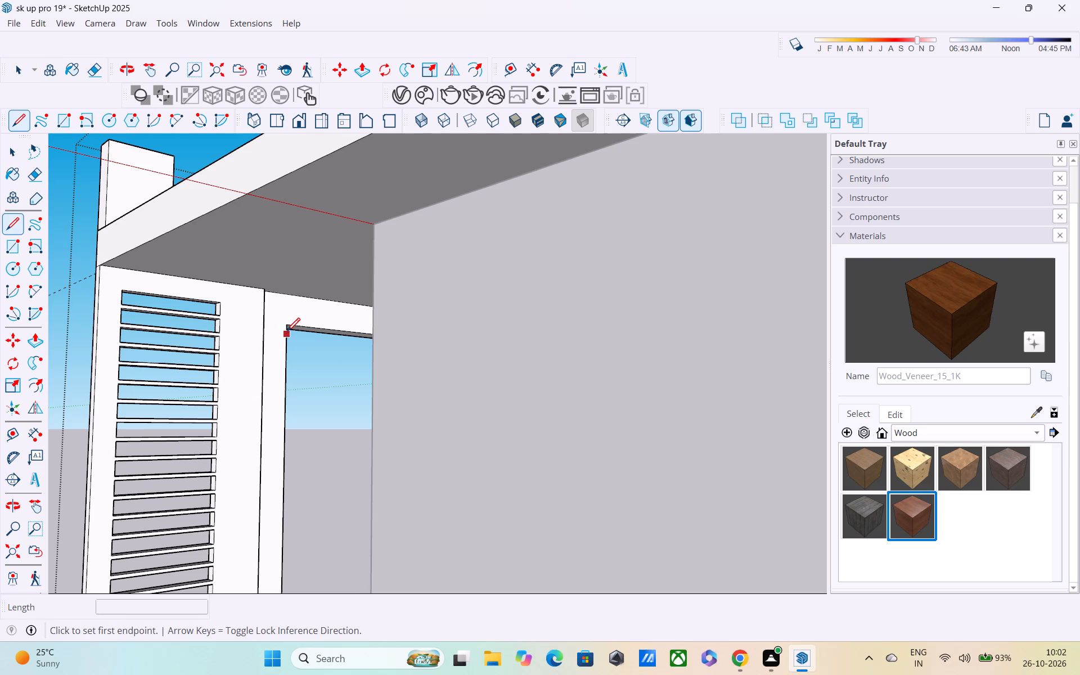
click(291, 328)
scroll(267, 327, up, 8)
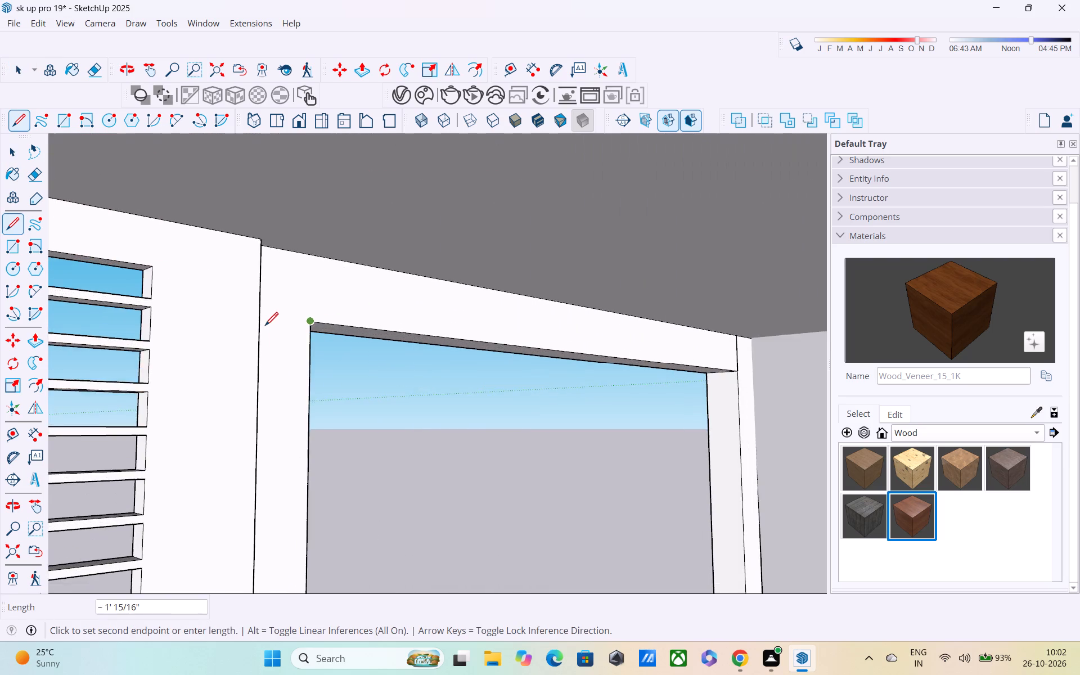
scroll(265, 327, up, 3)
middle_drag(264, 327, 97, 394)
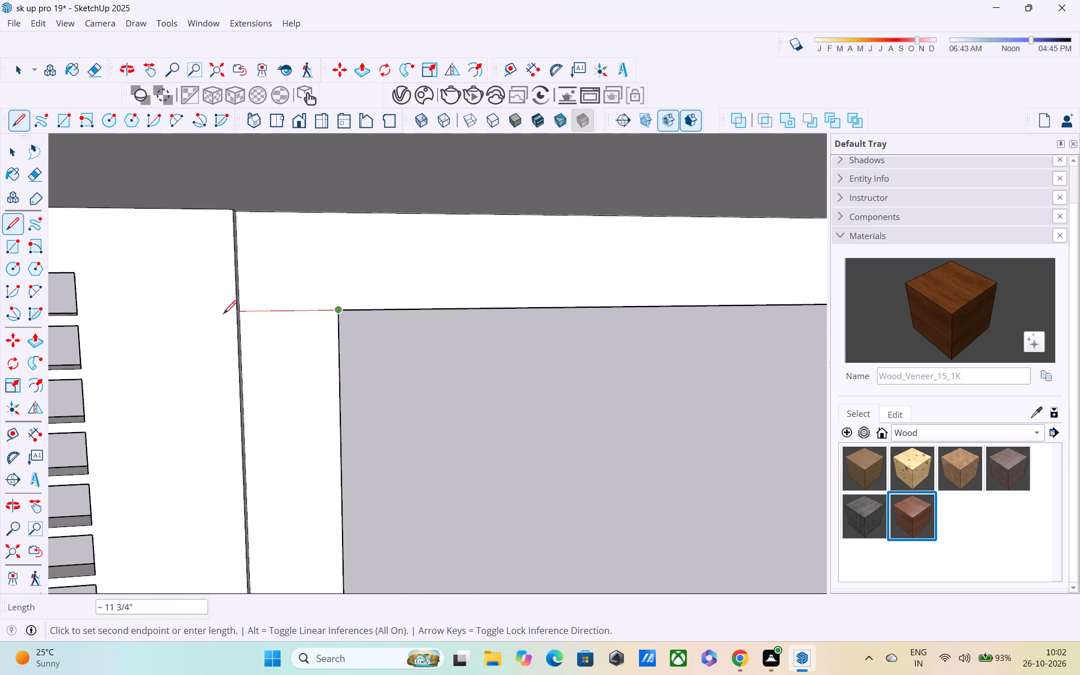
scroll(247, 305, up, 3)
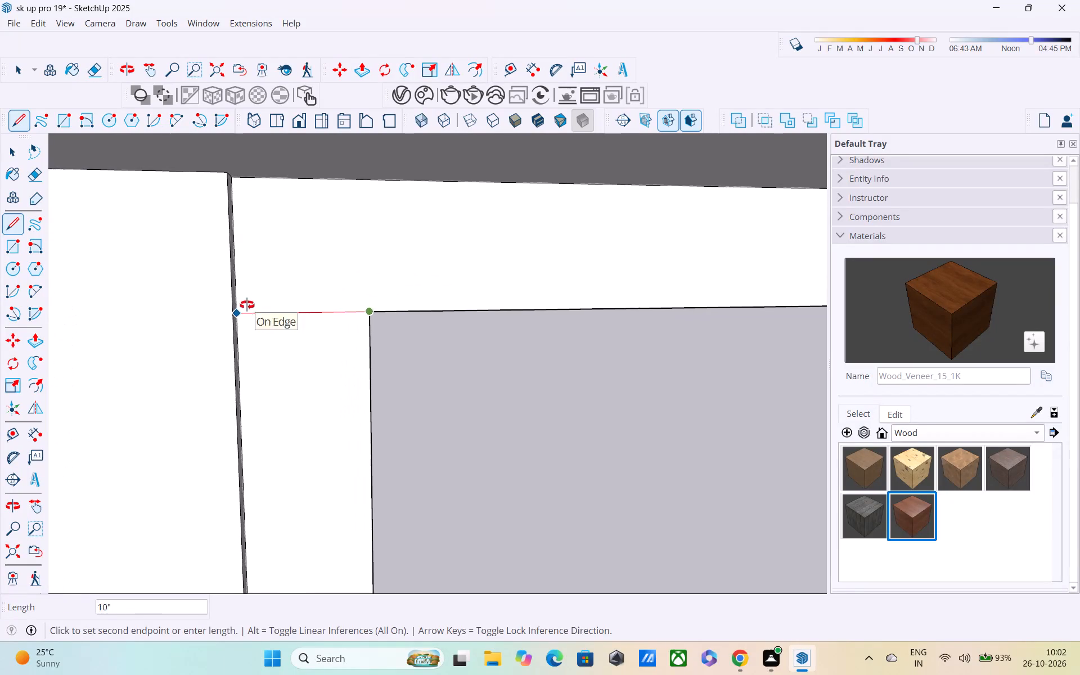
middle_drag(247, 305, 157, 319)
scroll(251, 296, up, 4)
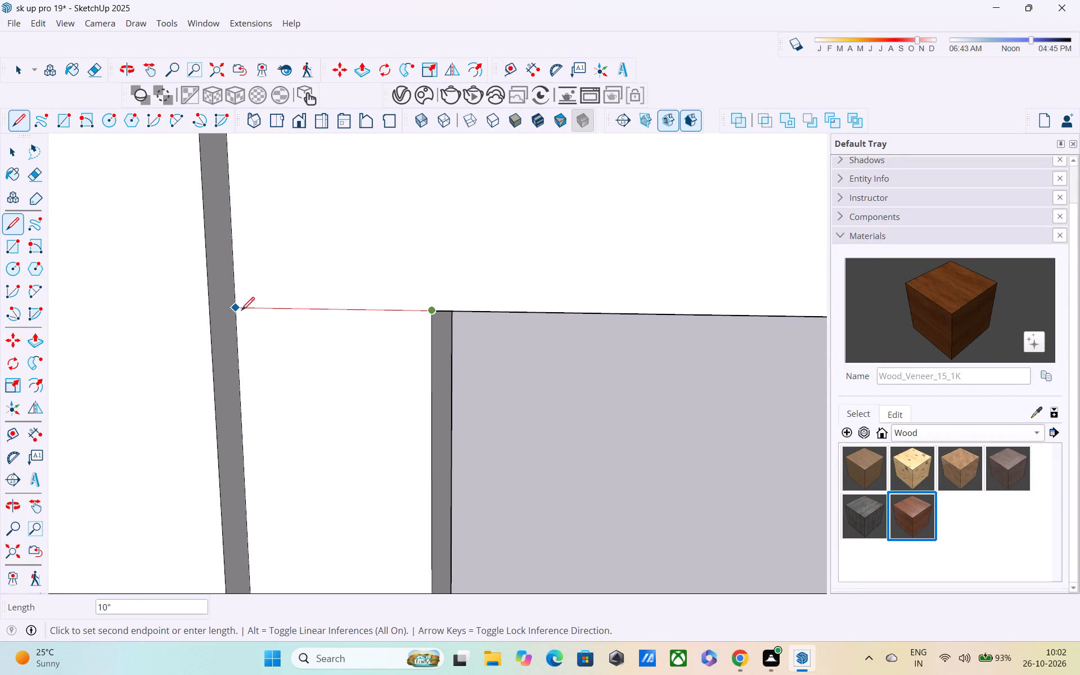
click(241, 312)
Push/Pull the inner face of the strip above the opening 7' inward to the balcony's back wall.
scroll(368, 325, down, 10)
middle_drag(578, 352, 560, 321)
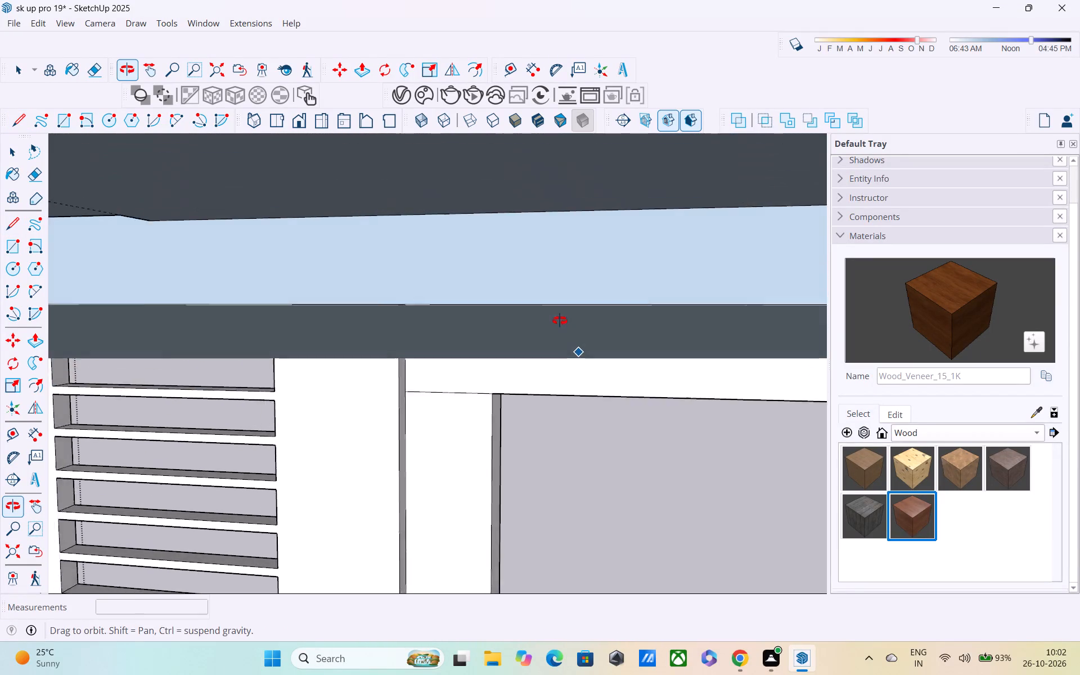
middle_drag(560, 321, 555, 303)
shift+middle_drag(549, 345, 213, 214)
shift+scroll(213, 214, up, 1)
scroll(213, 214, down, 5)
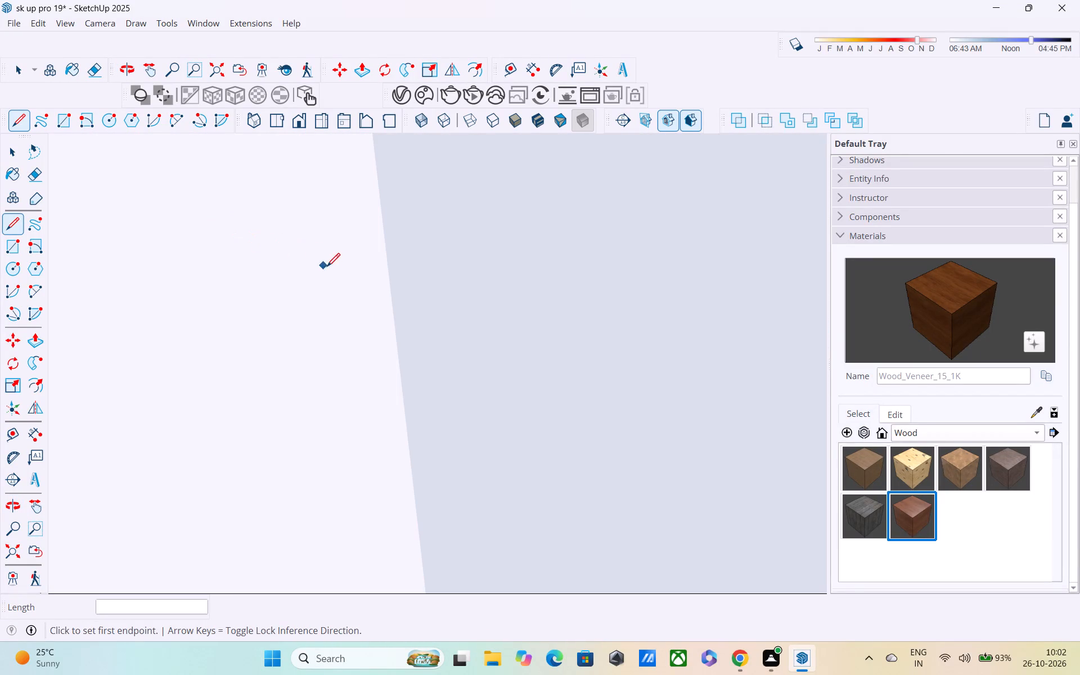
click(14, 553)
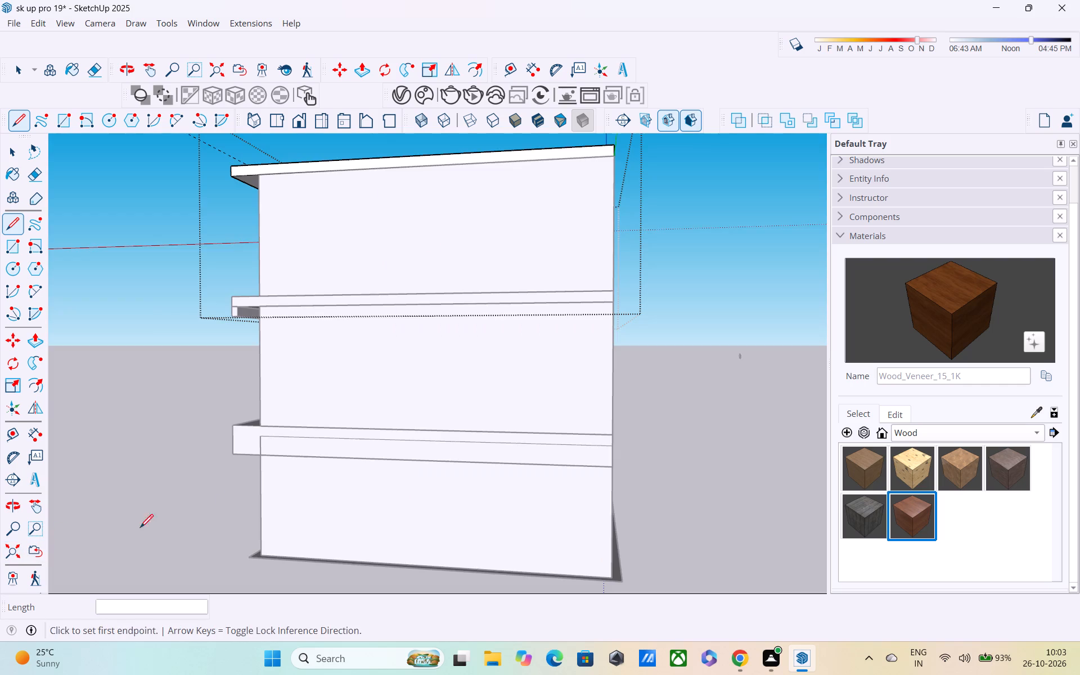
middle_drag(377, 421, 712, 461)
shift+middle_drag(352, 271, 367, 310)
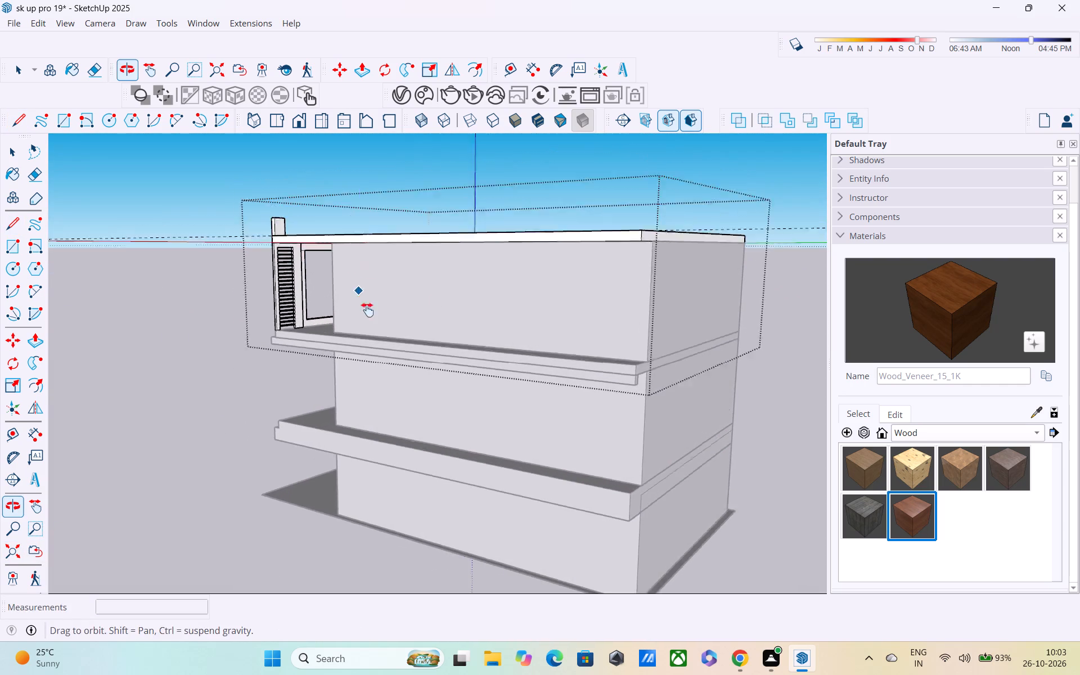
shift+middle_drag(367, 310, 397, 397)
scroll(339, 375, up, 10)
middle_drag(352, 352, 390, 328)
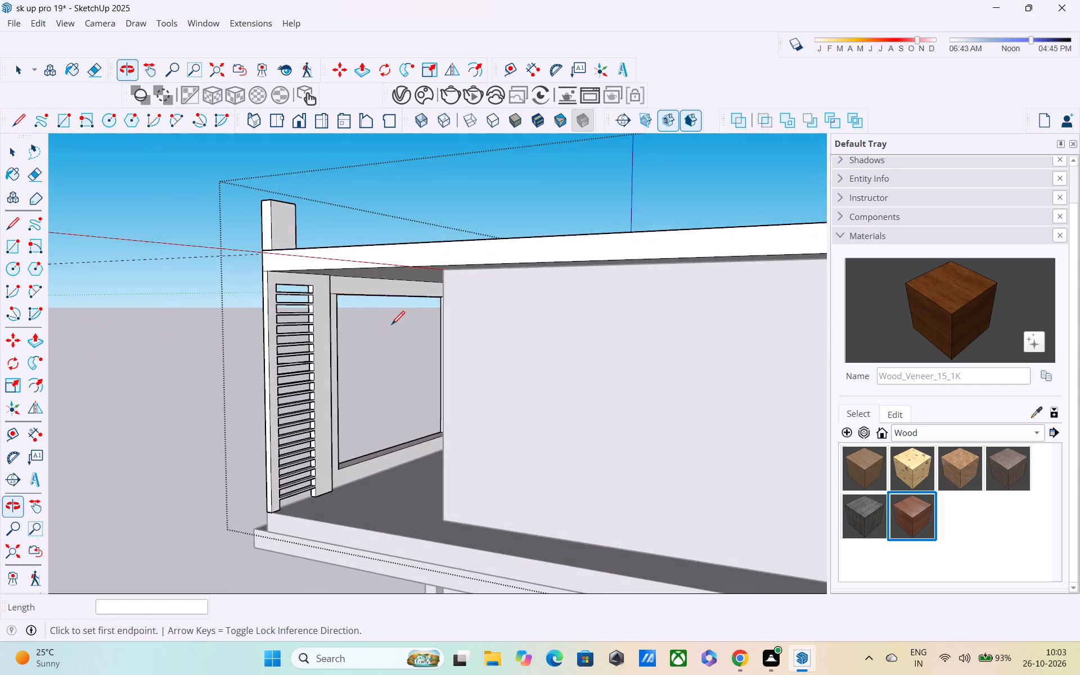
scroll(415, 305, up, 9)
scroll(476, 308, up, 1)
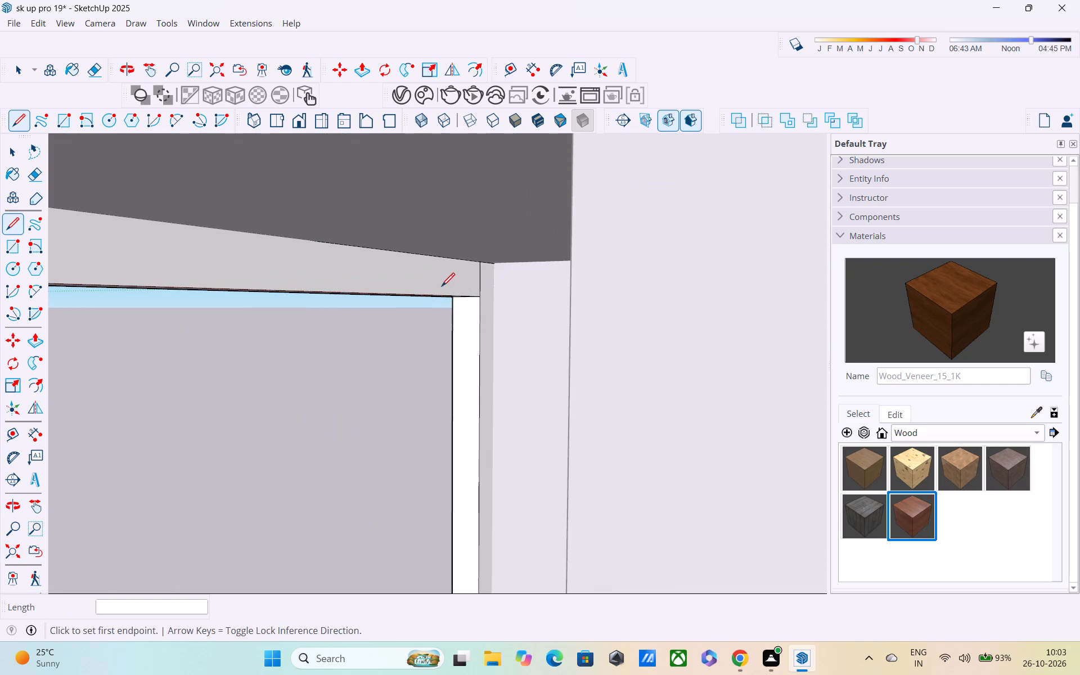
key(o)
click(418, 284)
key(space)
double_click(424, 287)
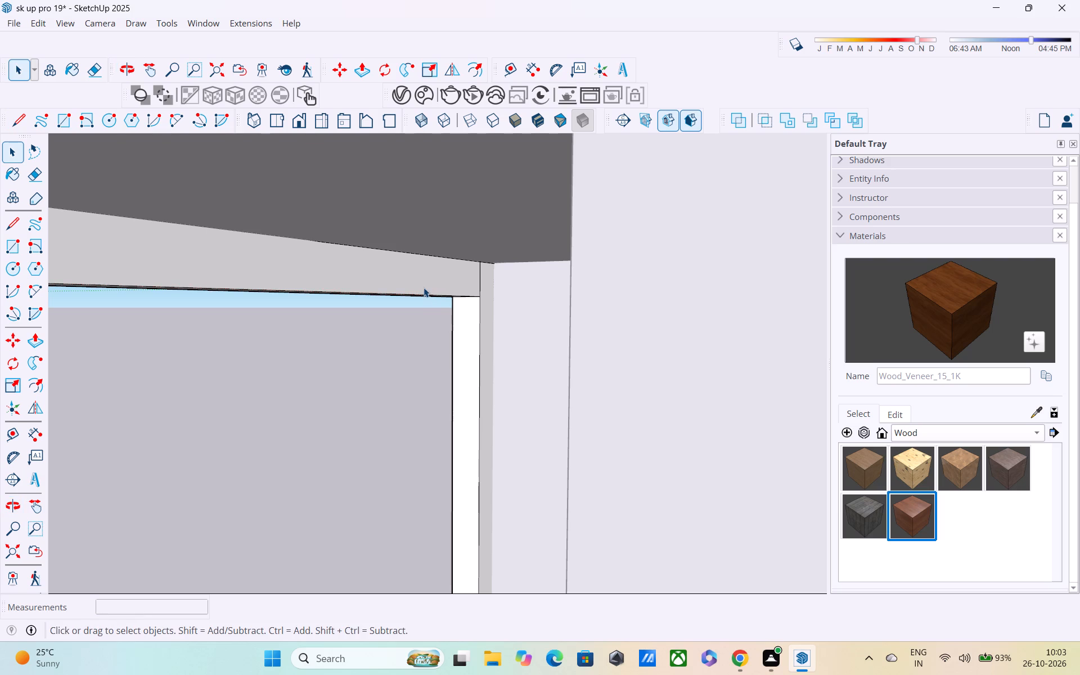
key(p)
click(371, 280)
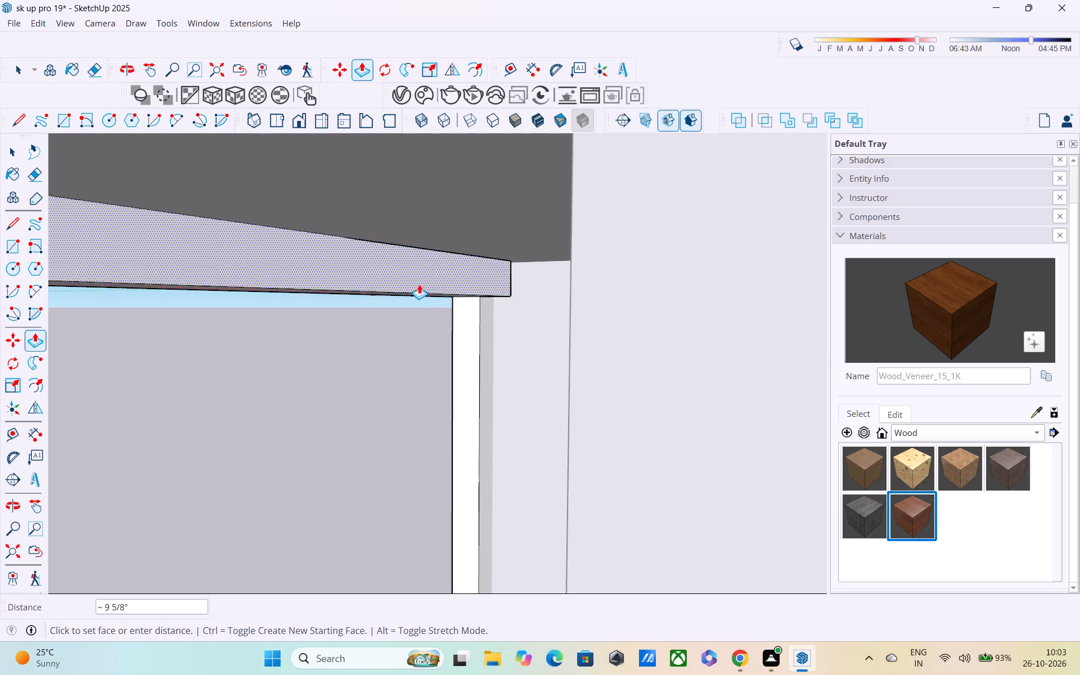
scroll(438, 292, down, 5)
middle_drag(488, 299, 651, 294)
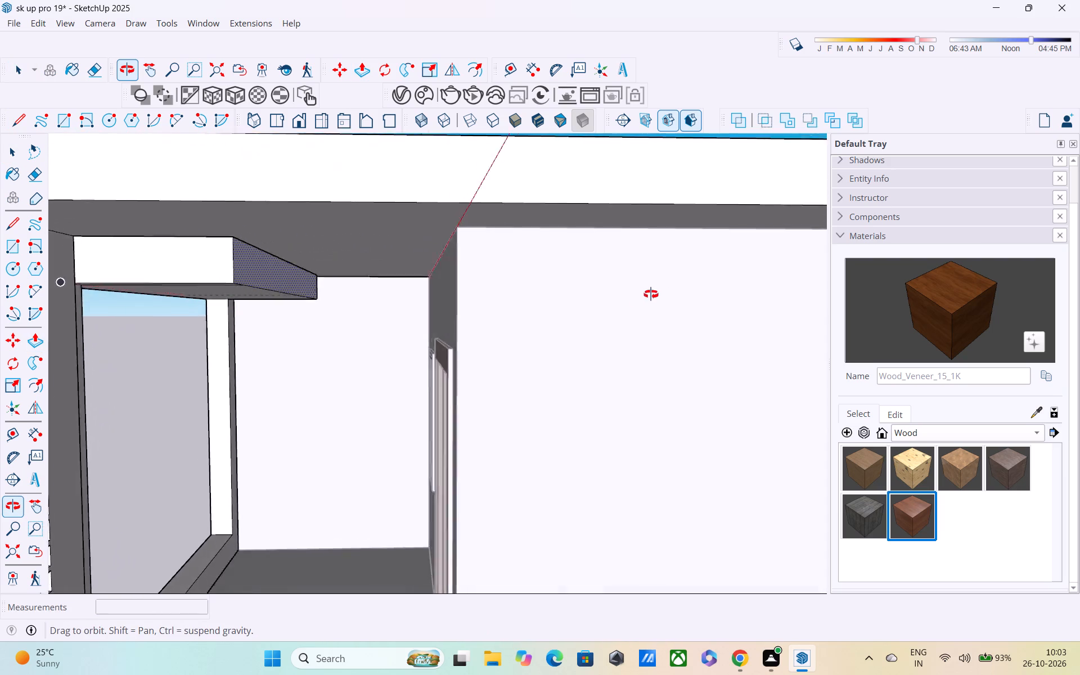
middle_drag(651, 294, 728, 287)
click(449, 281)
Examine the top balcony's lowered ceiling and projecting frame from the building's front and from below.
scroll(347, 289, down, 4)
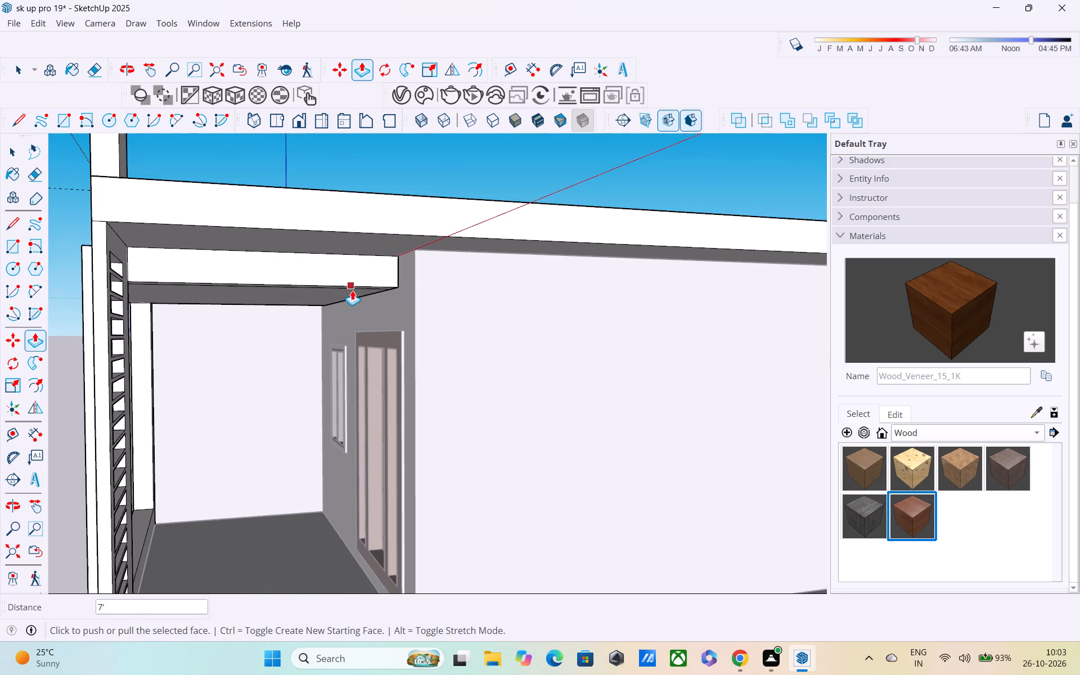
middle_drag(295, 302, 482, 289)
scroll(482, 289, down, 4)
middle_drag(484, 295, 499, 261)
scroll(499, 261, up, 1)
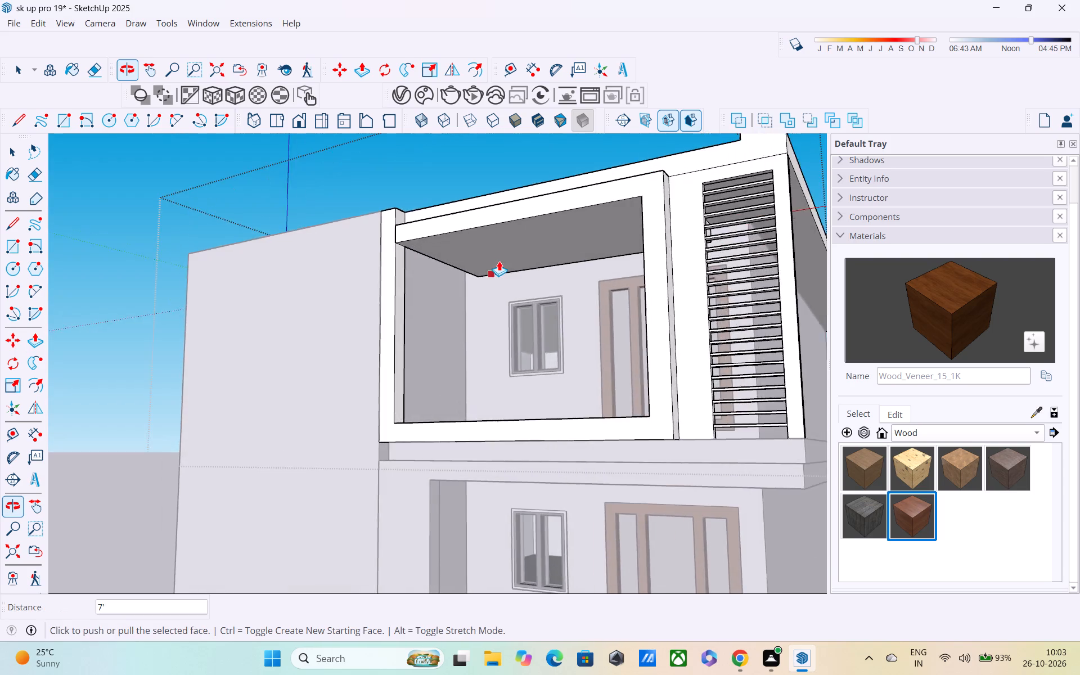
scroll(499, 261, down, 6)
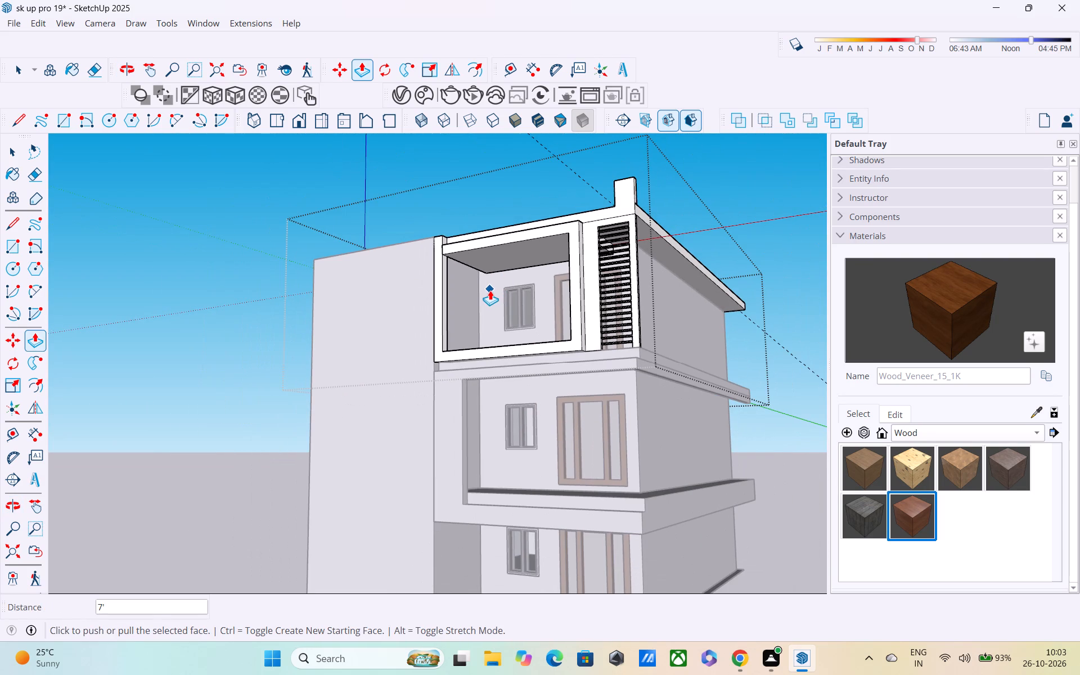
middle_drag(490, 290, 517, 307)
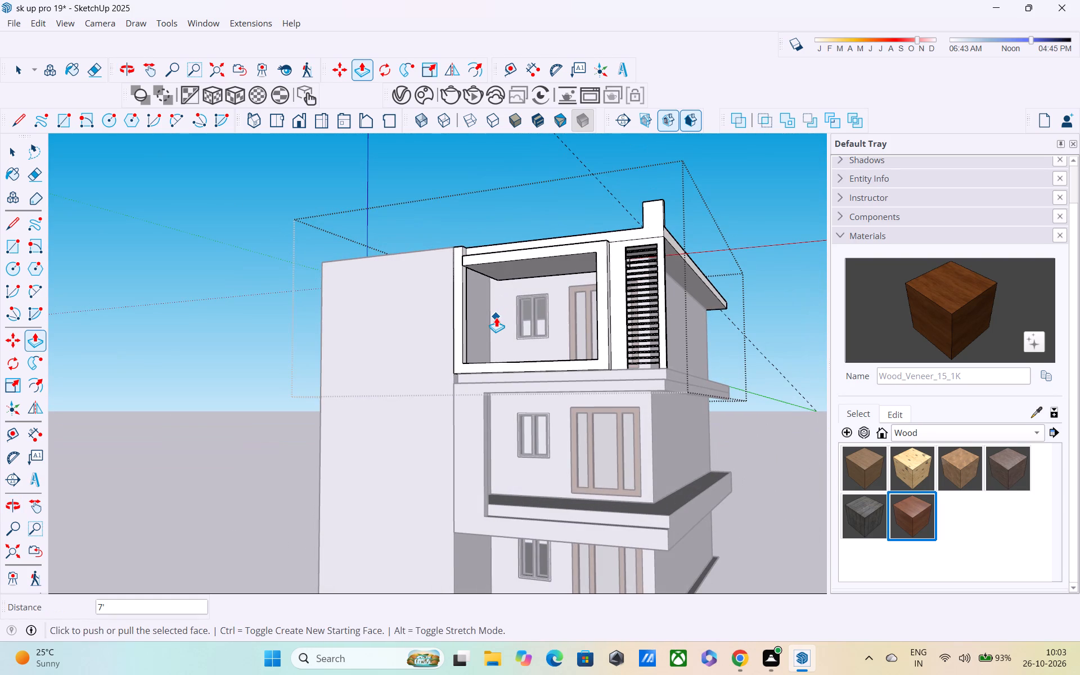
key(space)
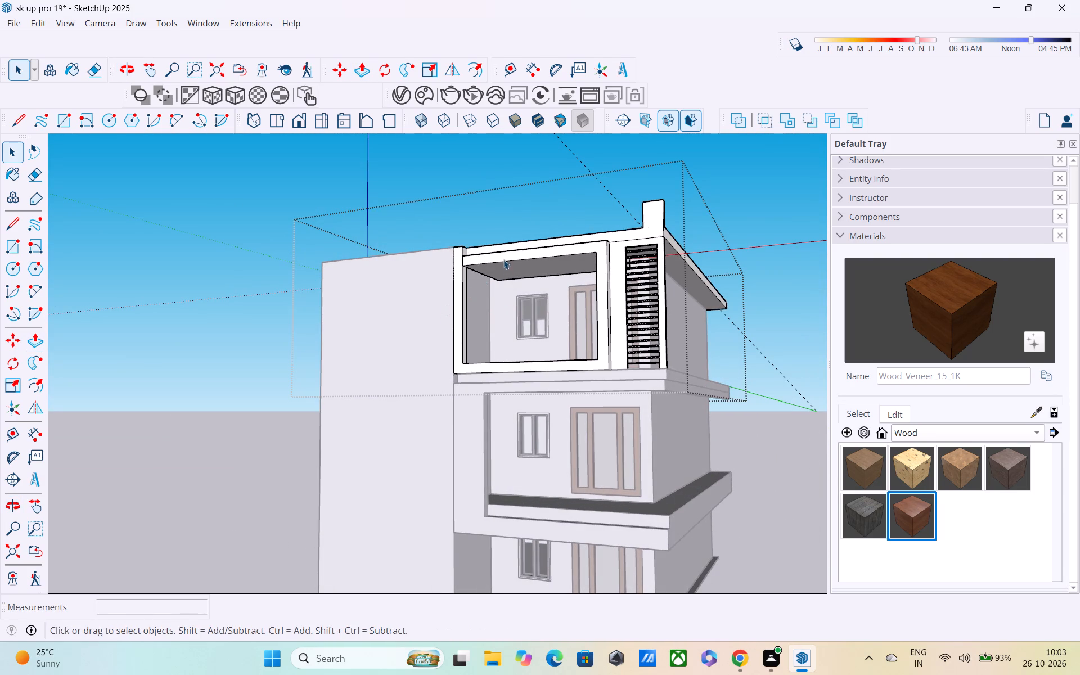
middle_drag(502, 258, 485, 195)
scroll(487, 225, up, 4)
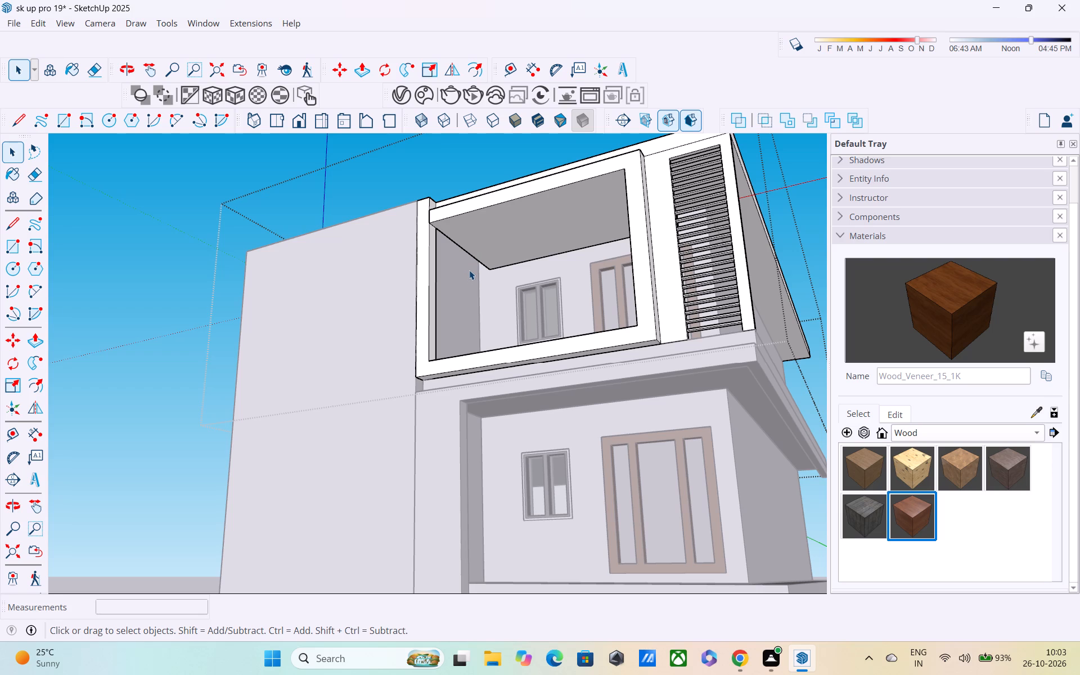
middle_drag(485, 233, 487, 310)
scroll(470, 280, up, 3)
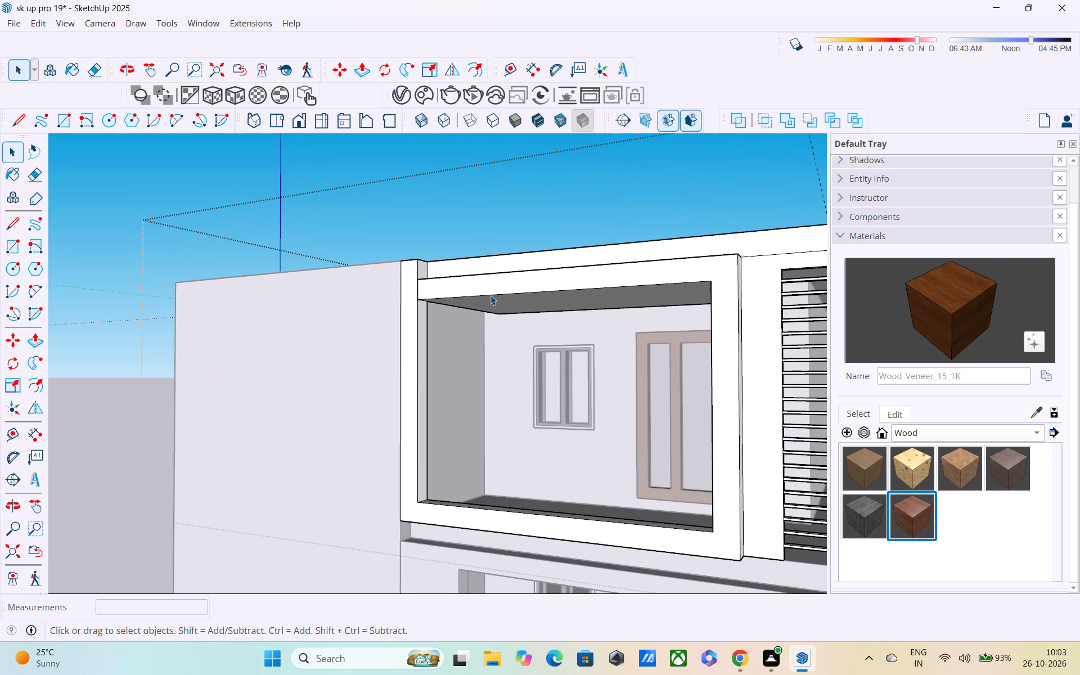
middle_drag(469, 317, 413, 340)
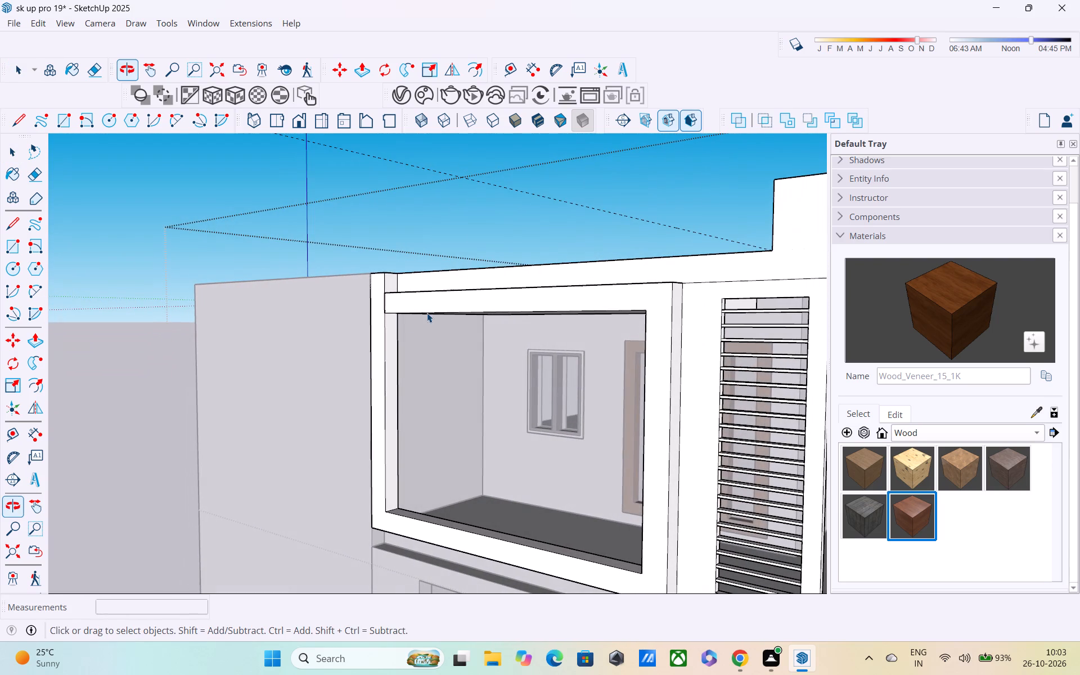
scroll(480, 300, up, 2)
middle_drag(481, 300, 505, 231)
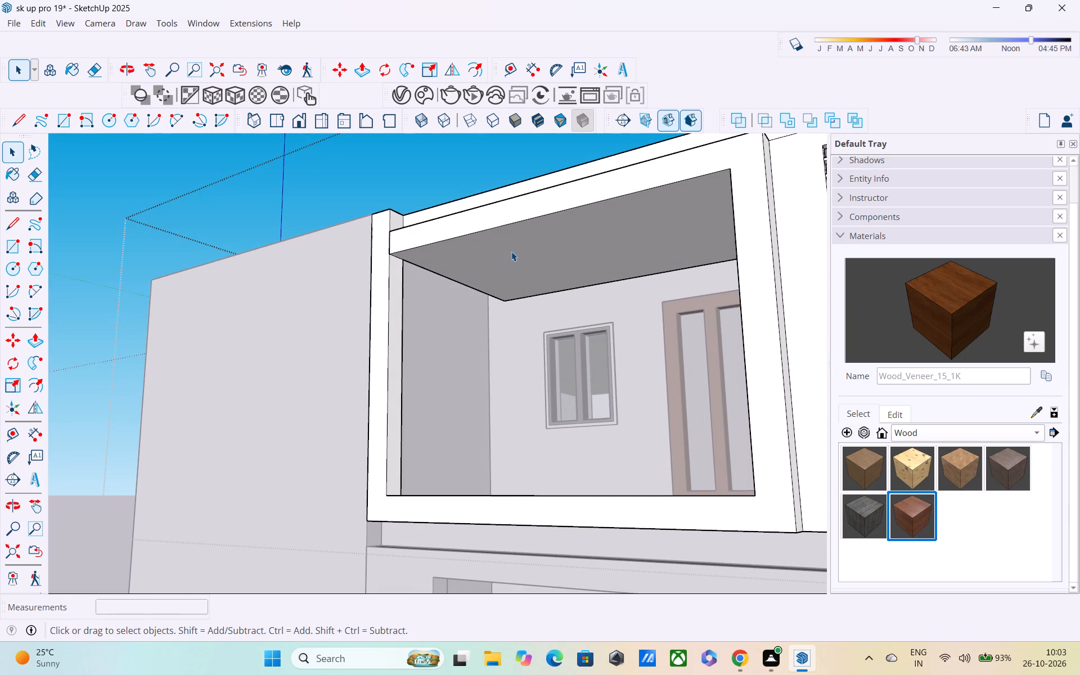
Place a vertical guide about 6' from the opening's inner side edge, at the middle of its upper edge, on the top balcony frame.
key(t)
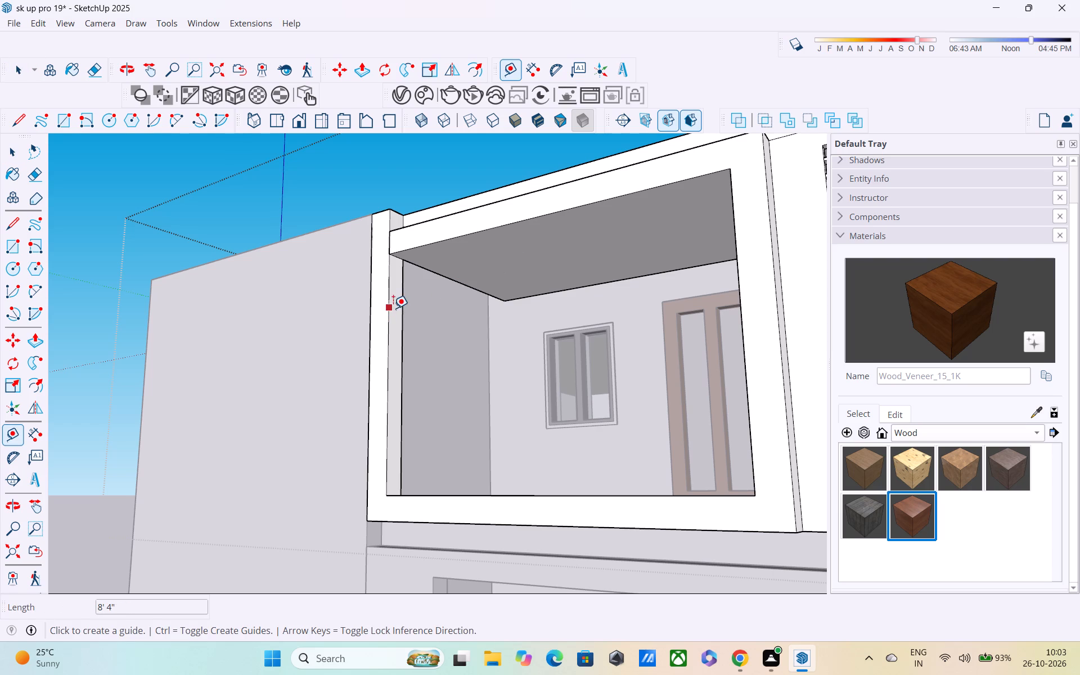
click(393, 303)
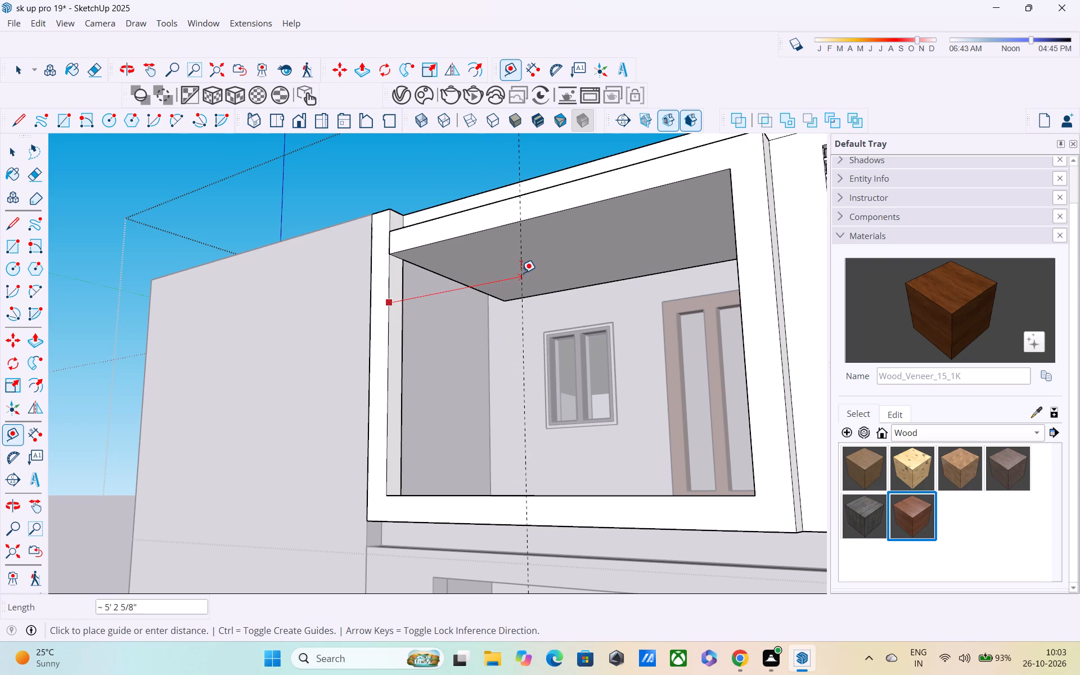
middle_drag(526, 270, 610, 299)
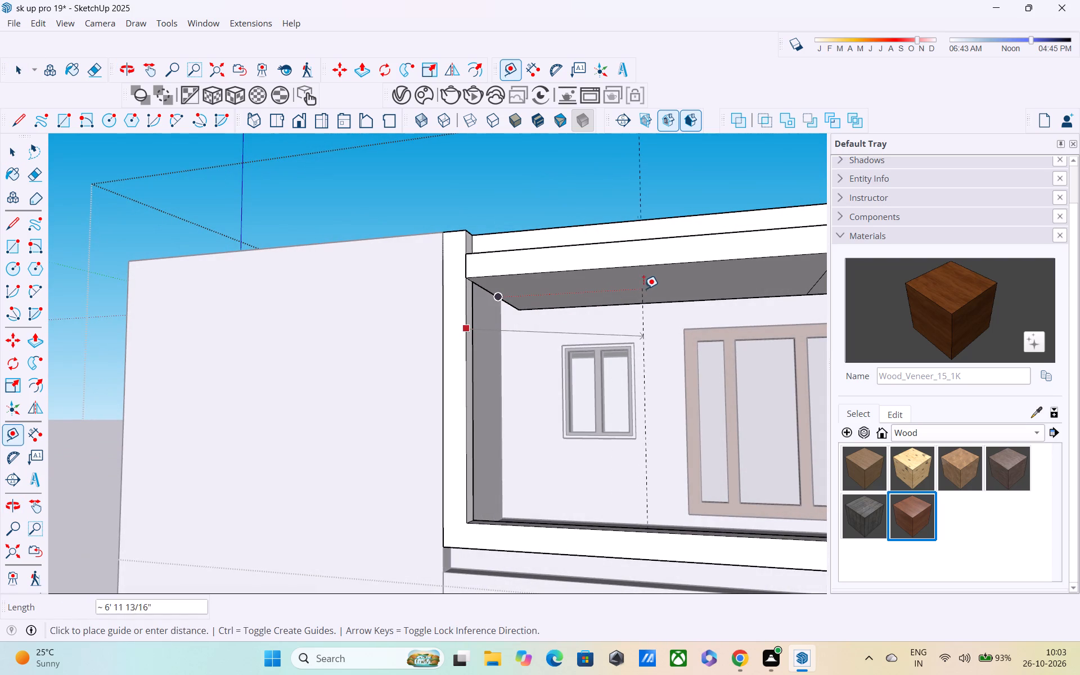
click(649, 268)
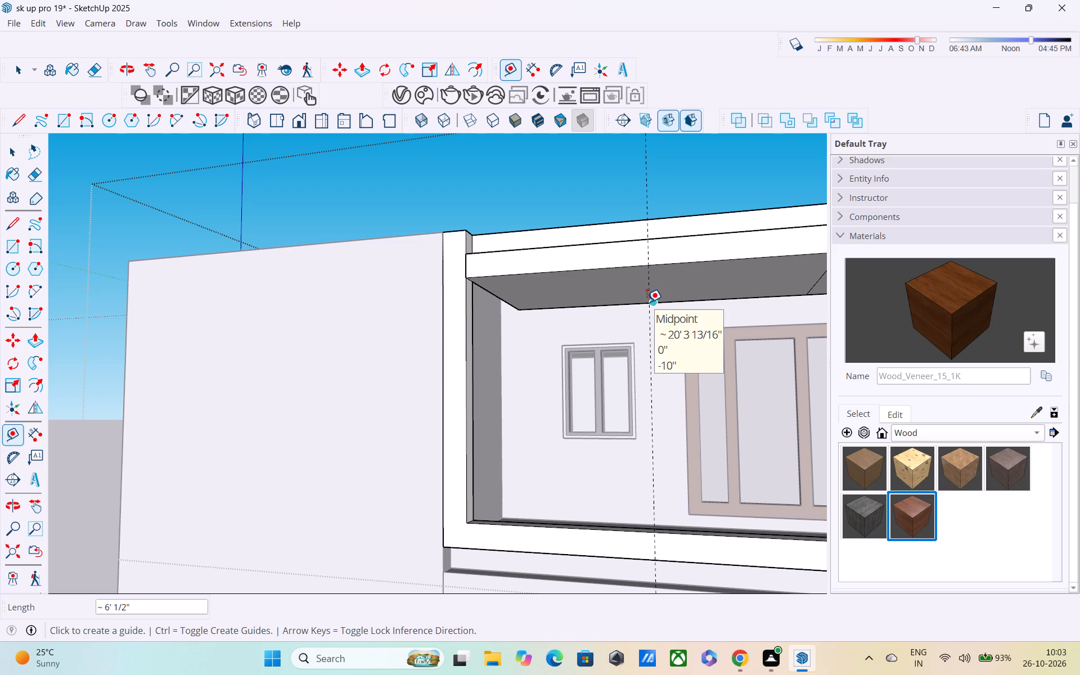
click(647, 302)
key(Escape)
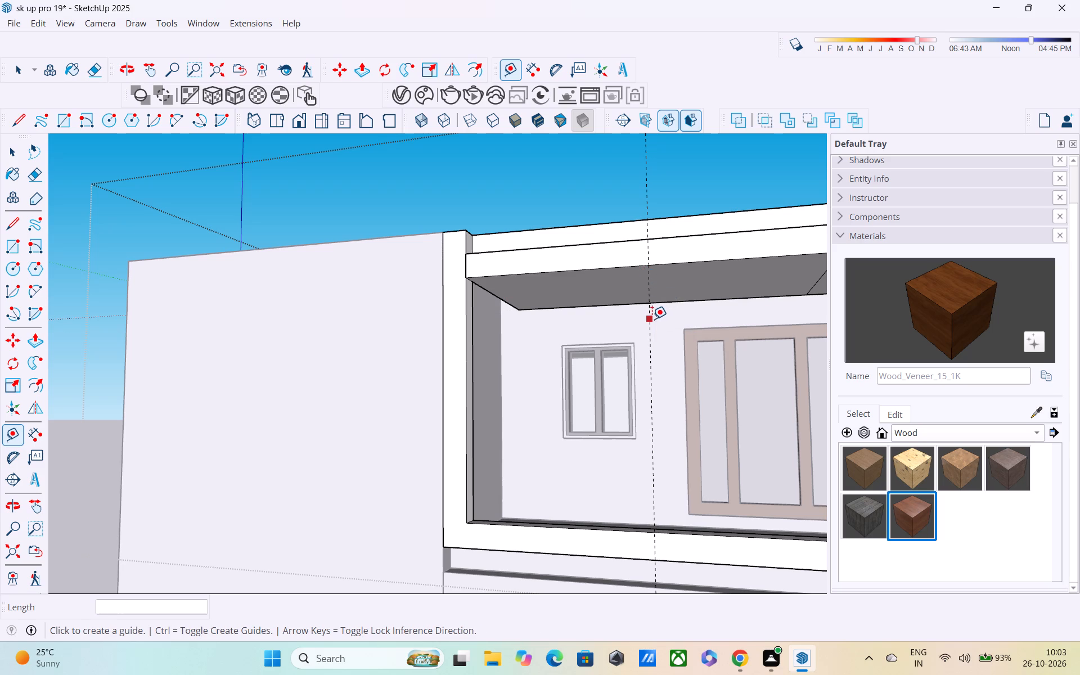
Place a second vertical guide 10" from the first one across the top balcony's opening, towards the door side.
key(Escape)
click(650, 322)
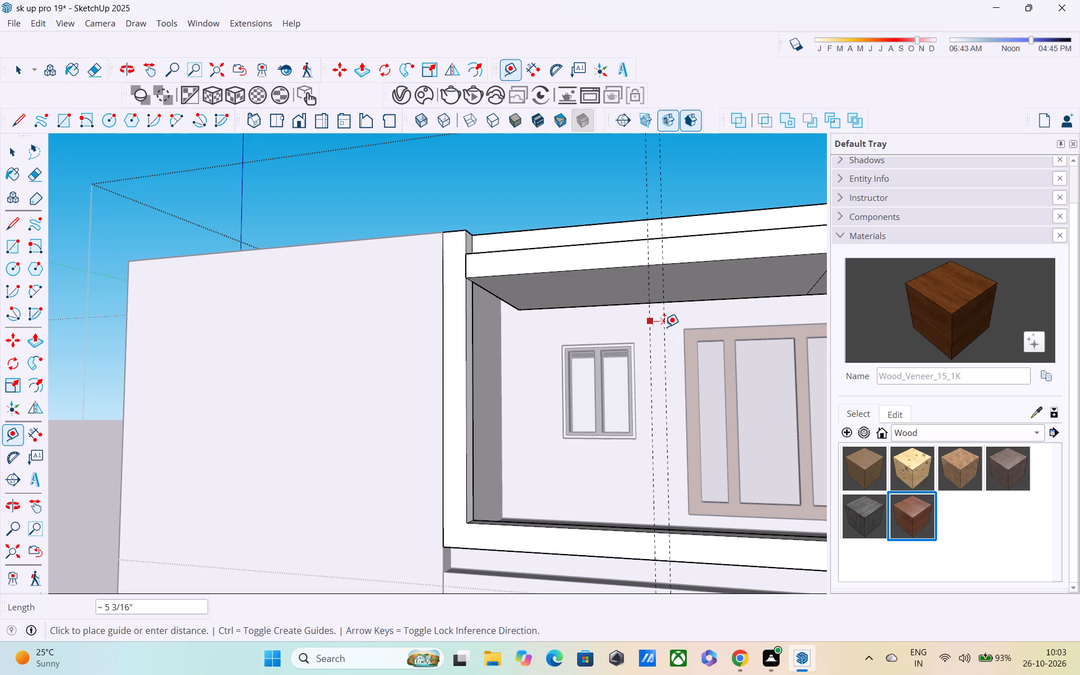
text(10")
key(Return)
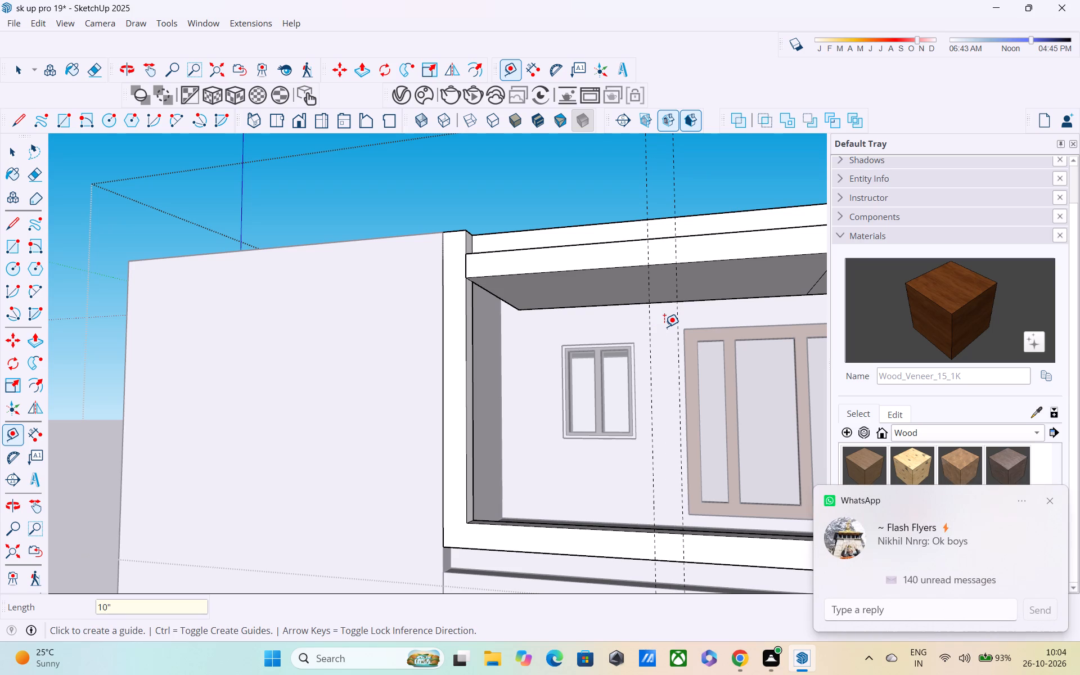
Draw two vertical 10' lines along the guides, between the upper and lower outer edges of the balcony frame.
key(l)
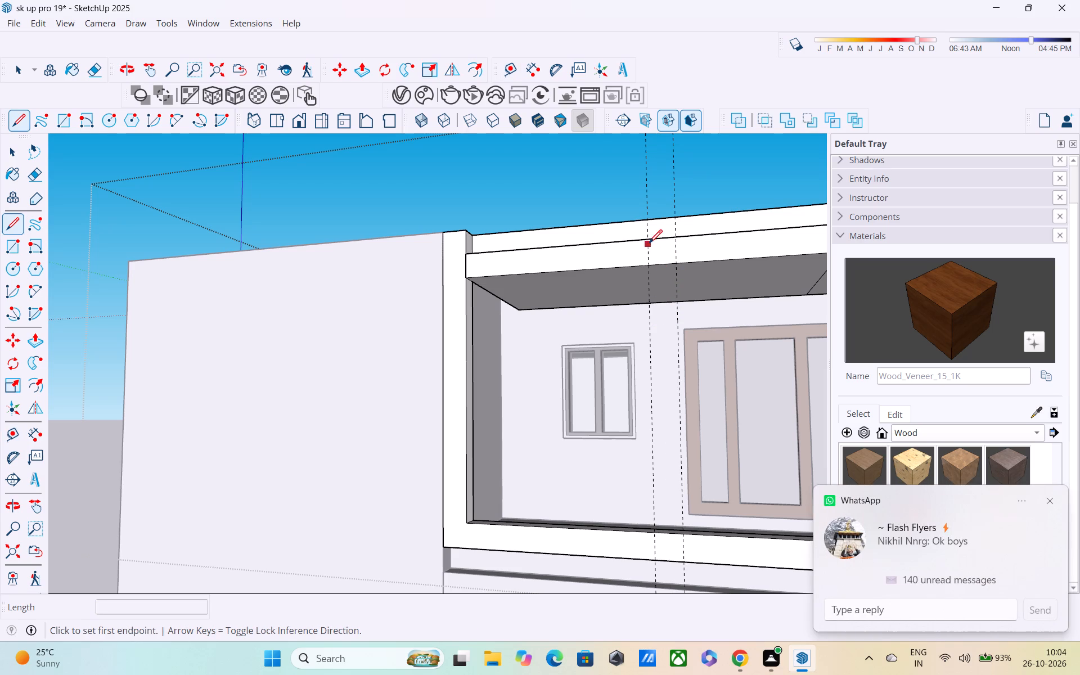
click(646, 240)
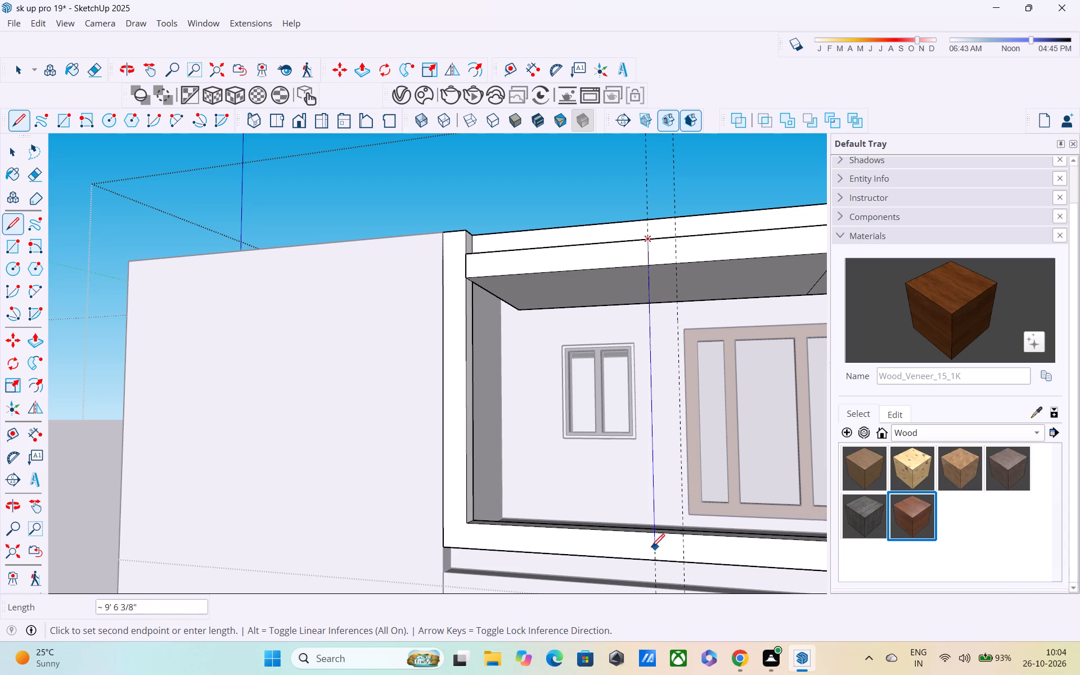
click(652, 561)
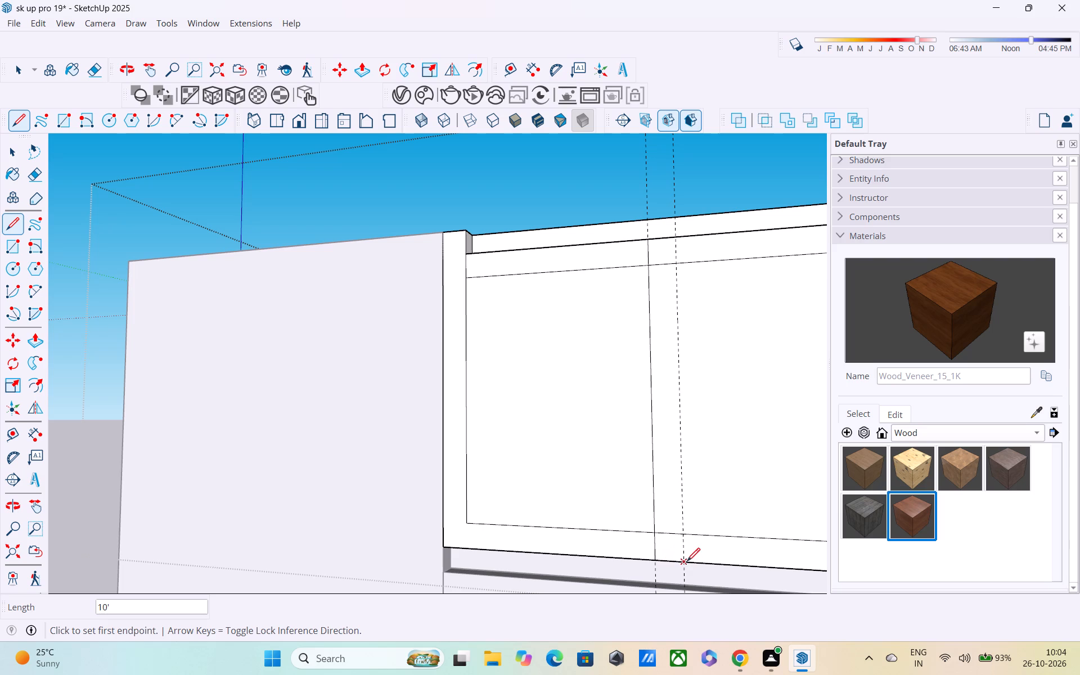
click(686, 561)
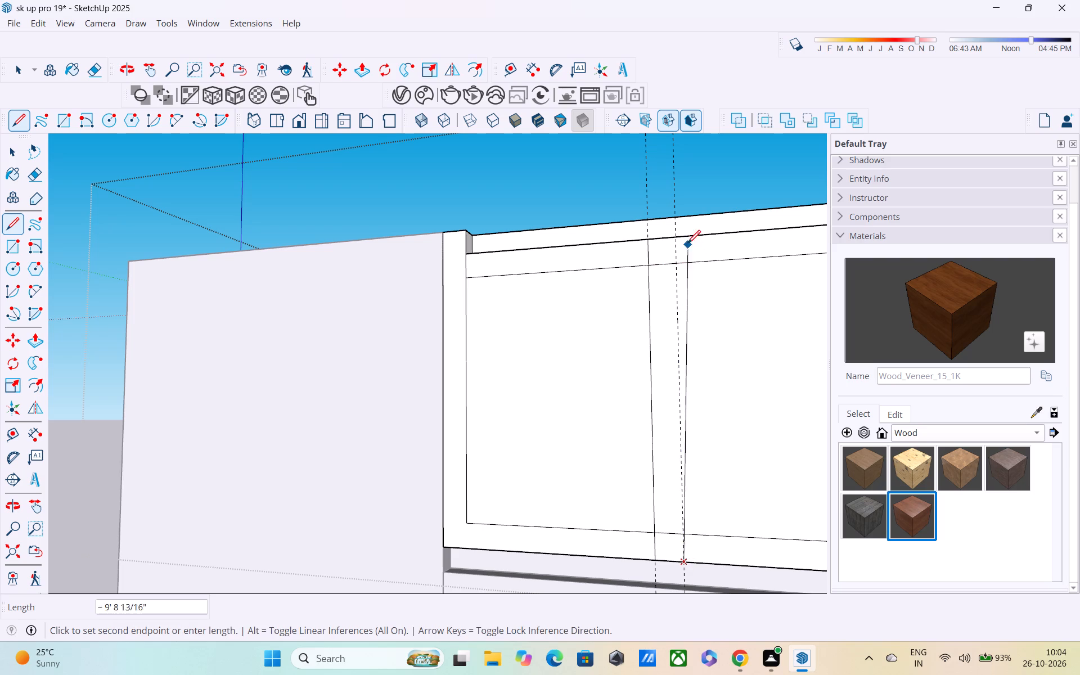
click(682, 237)
key(space)
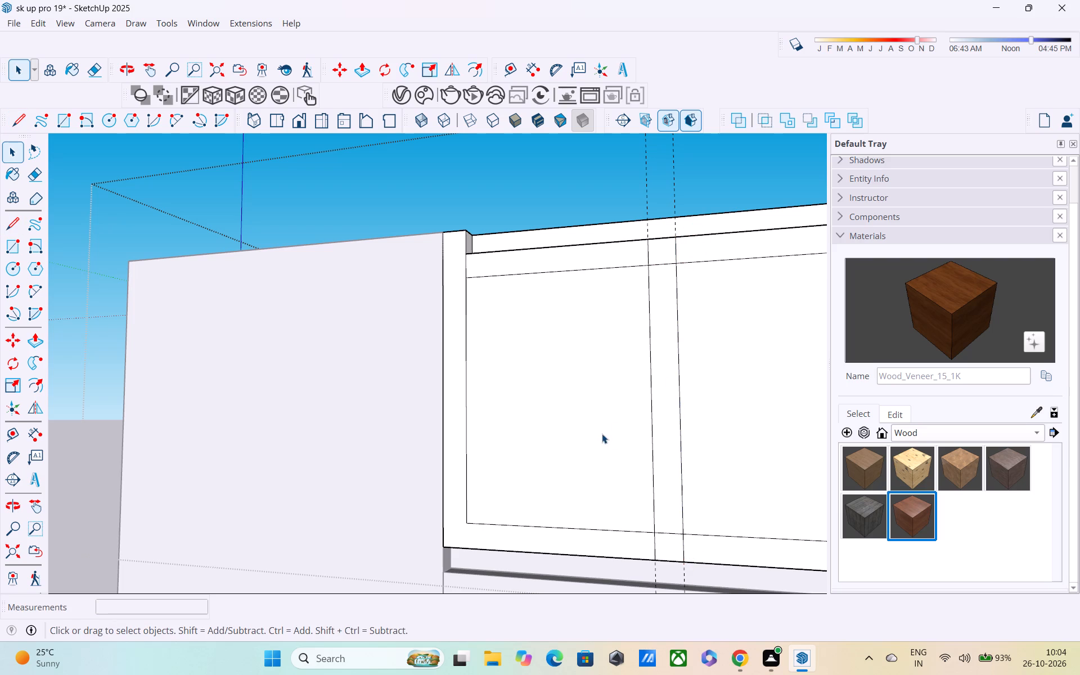
Delete the two faces filling the opening on either side of the strip between the guides.
click(601, 434)
key(Delete)
click(741, 428)
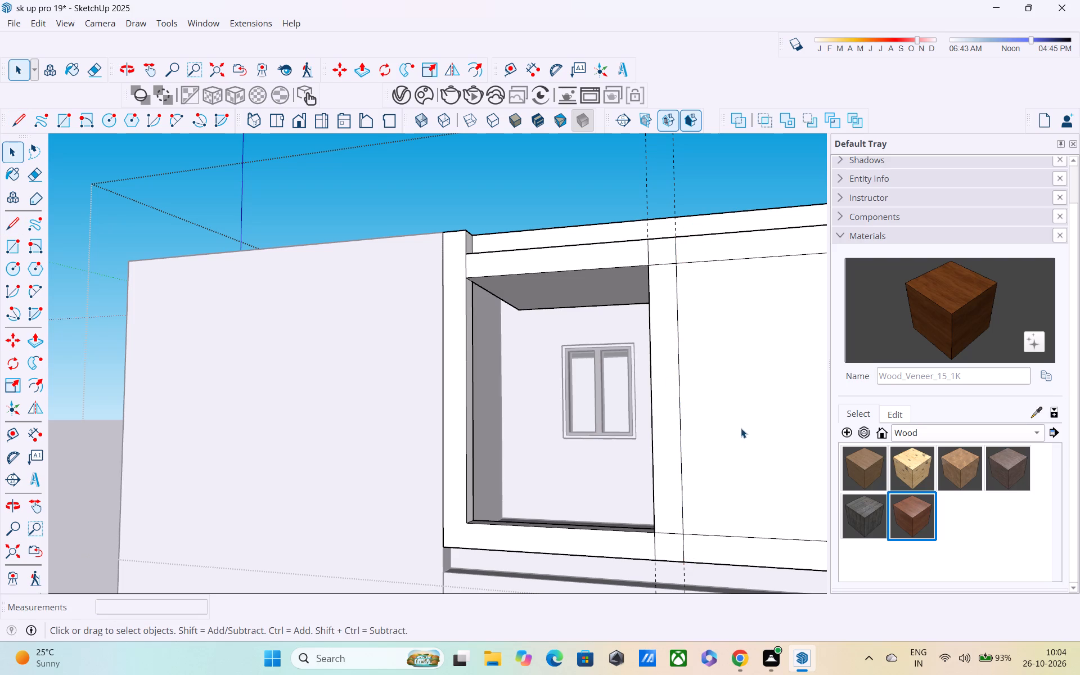
key(Delete)
Push/Pull the strip's back face 9" inward, to the frame's inner edge, forming a vertical post in the balcony opening.
scroll(731, 418, down, 3)
middle_drag(731, 418, 590, 420)
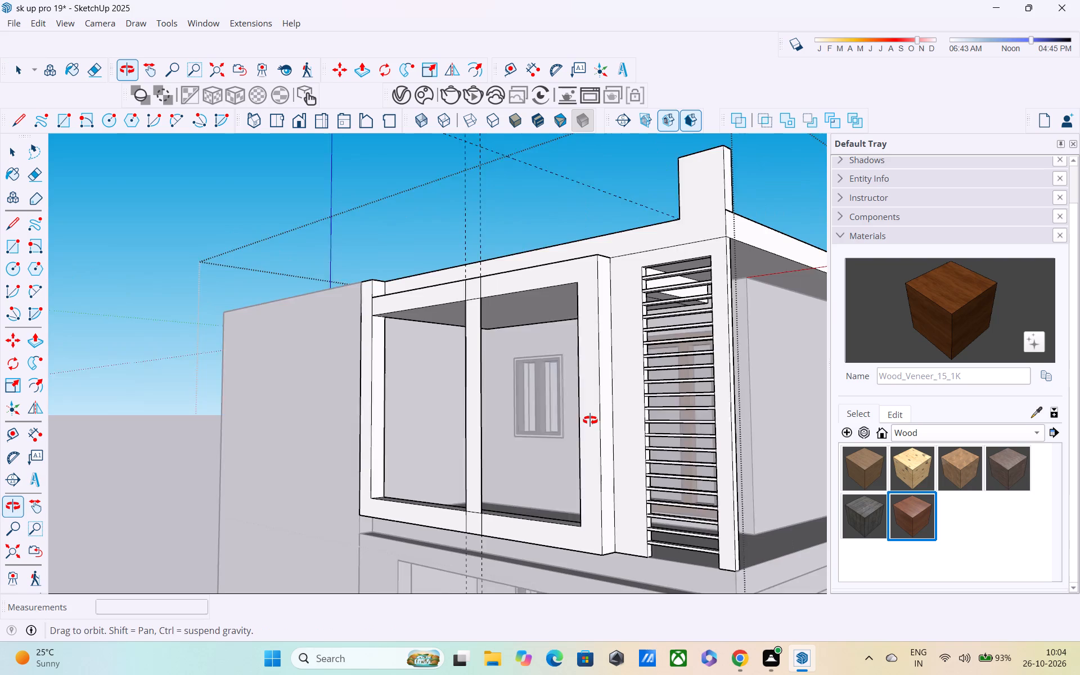
middle_drag(590, 420, 553, 418)
scroll(476, 389, up, 4)
middle_drag(443, 385, 296, 390)
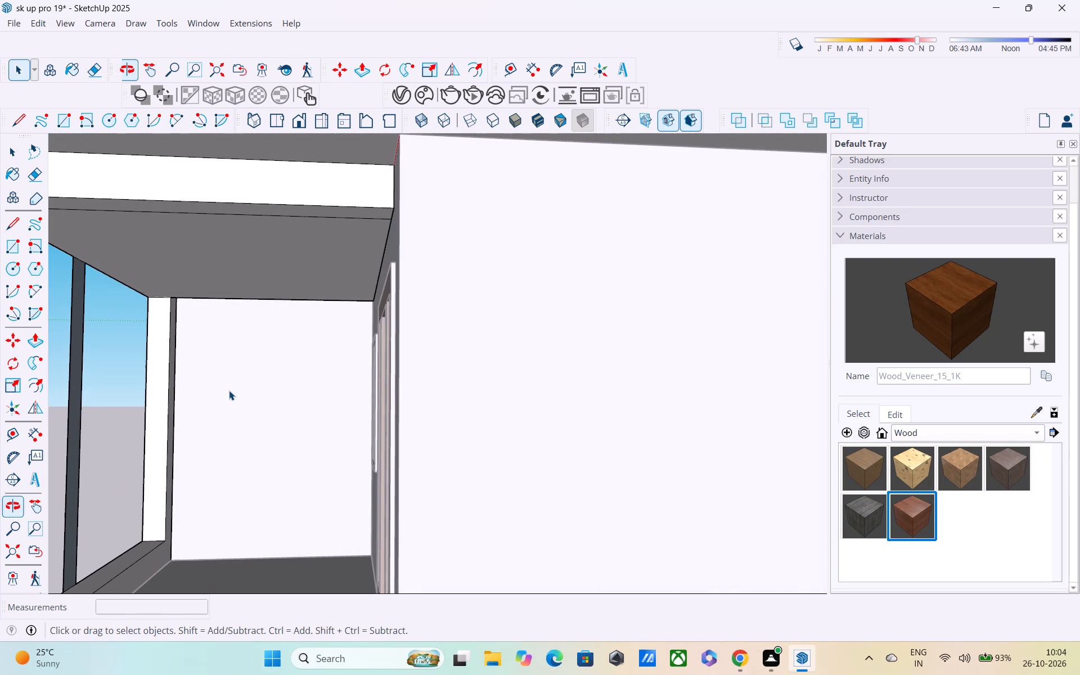
key(p)
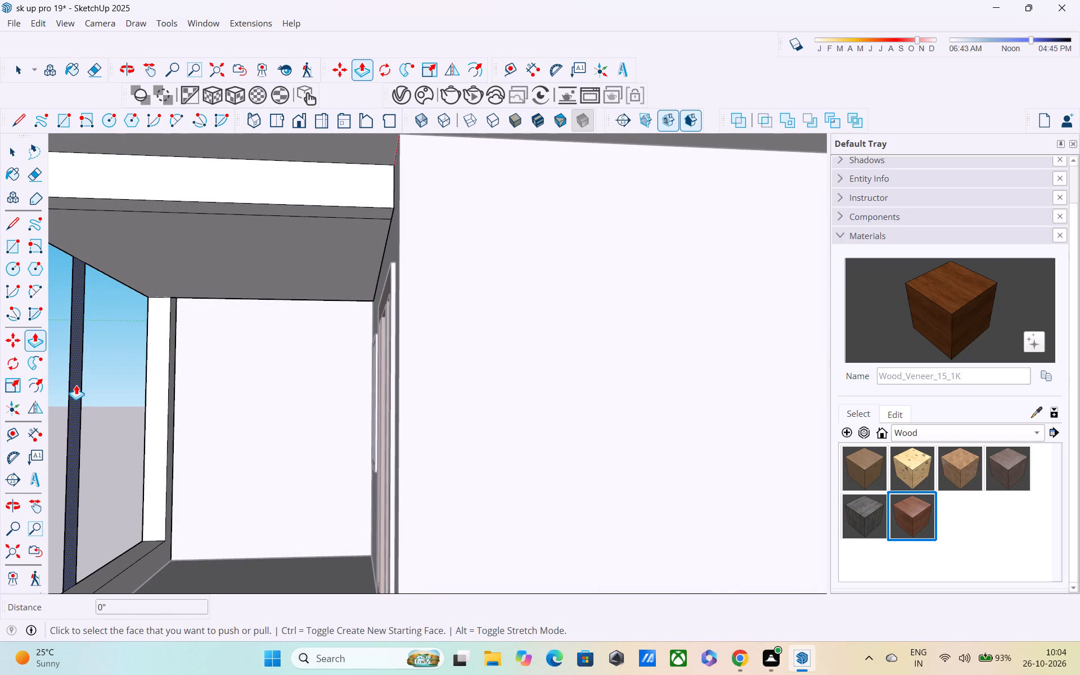
click(76, 385)
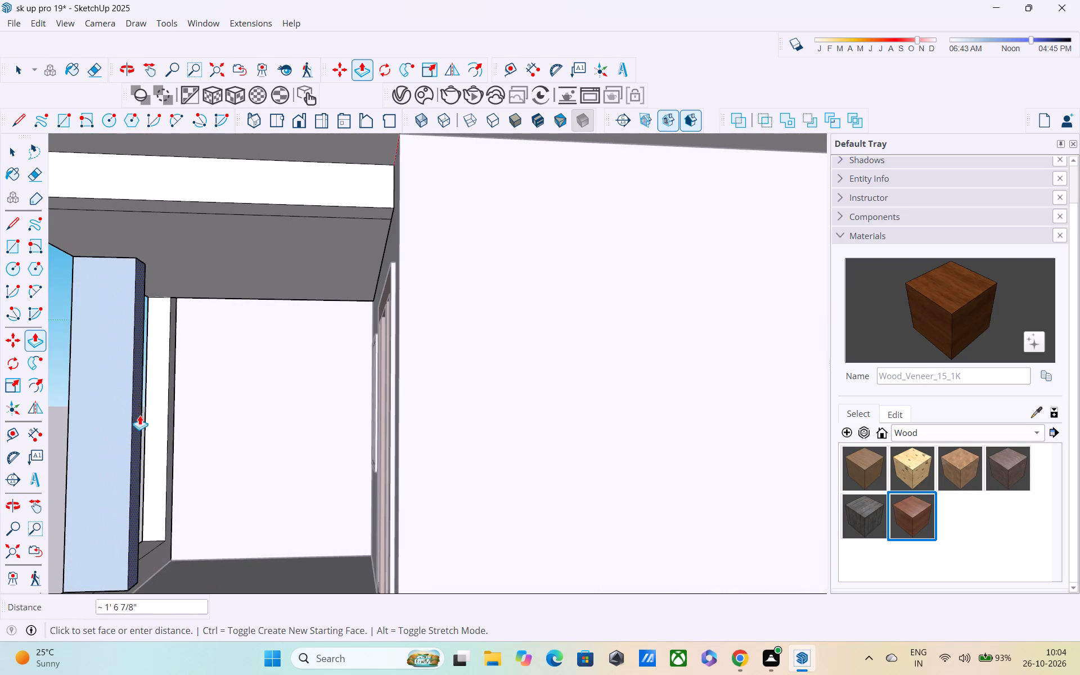
middle_drag(176, 417, 107, 420)
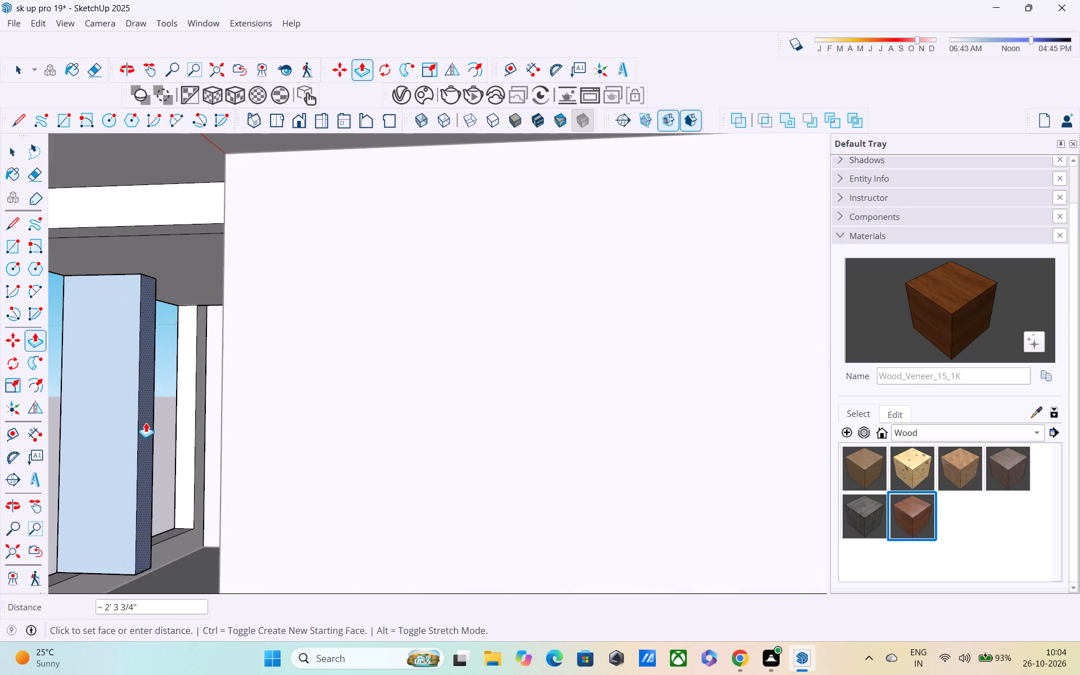
scroll(149, 424, down, 3)
middle_drag(145, 430, 445, 442)
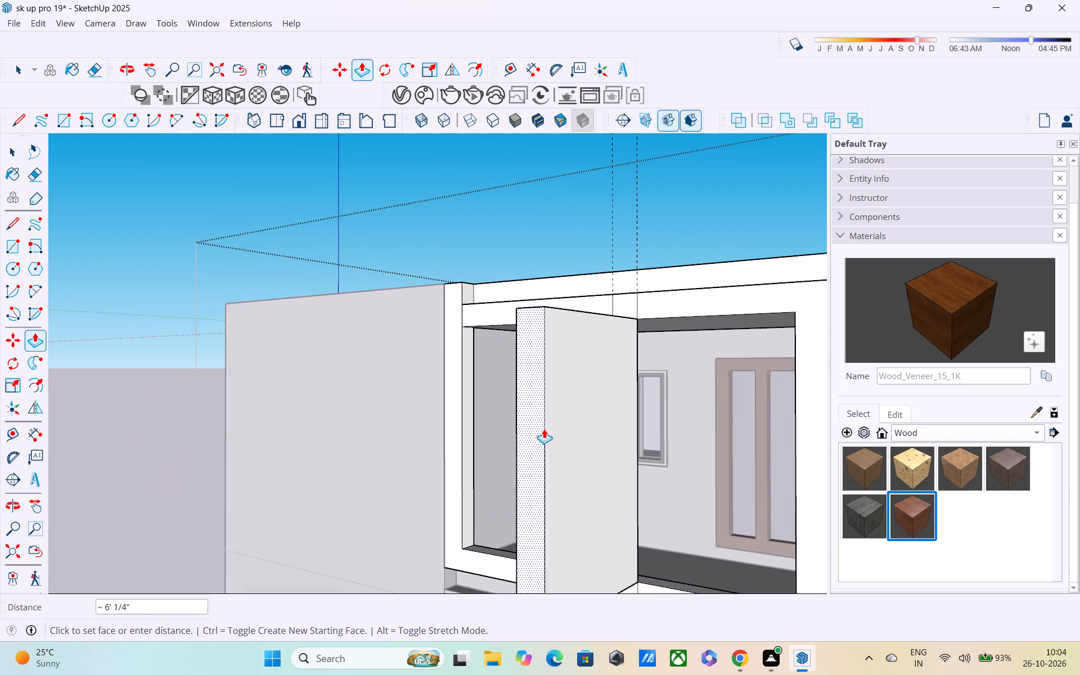
middle_drag(637, 418, 579, 418)
middle_drag(609, 407, 647, 418)
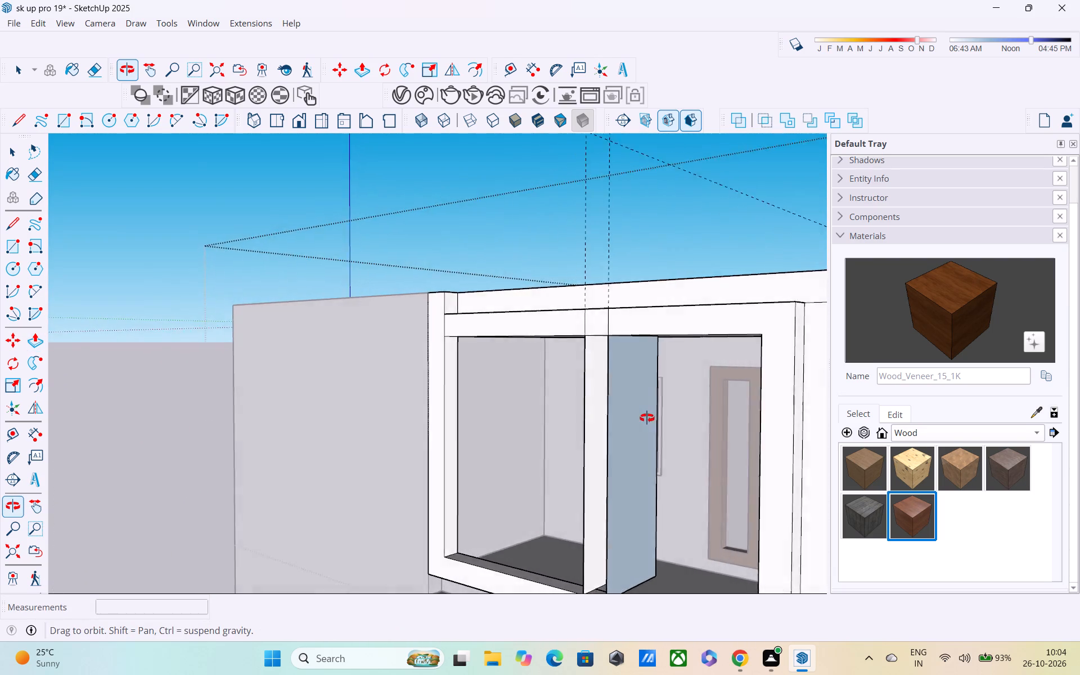
middle_drag(647, 418, 760, 402)
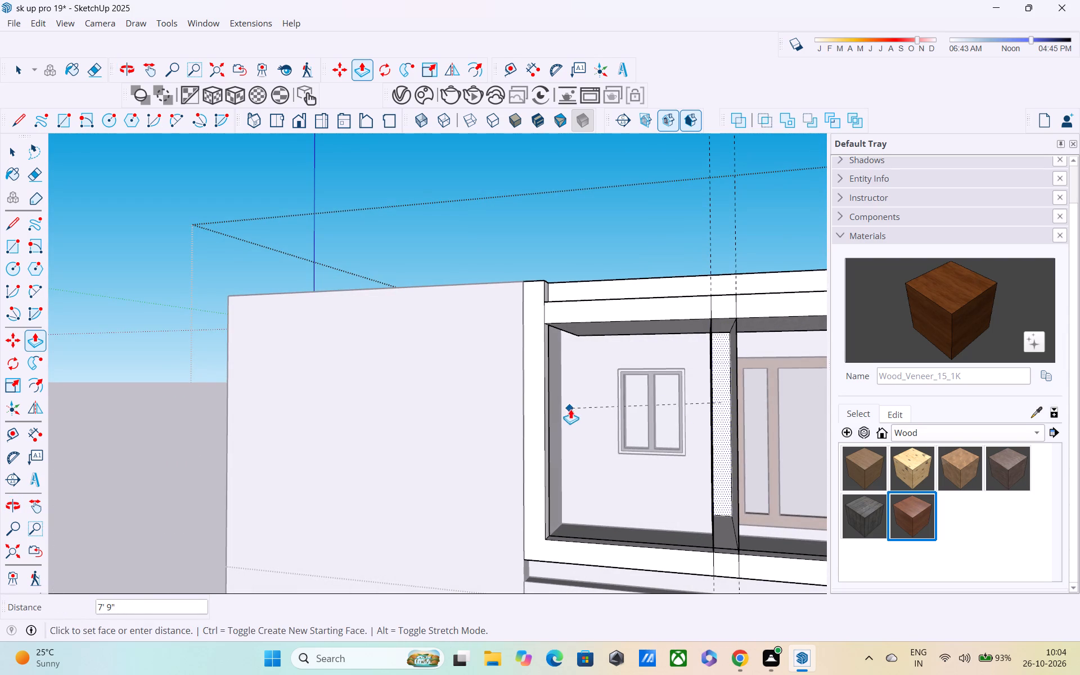
scroll(544, 407, up, 5)
middle_click(559, 402)
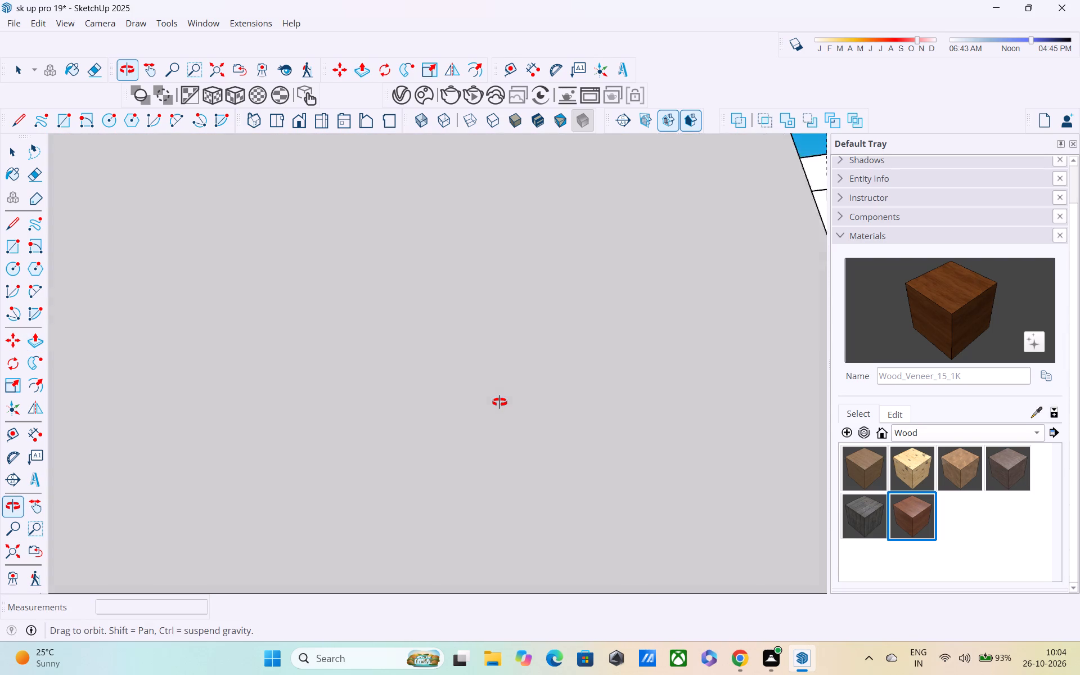
scroll(559, 399, up, 4)
middle_drag(545, 407, 511, 417)
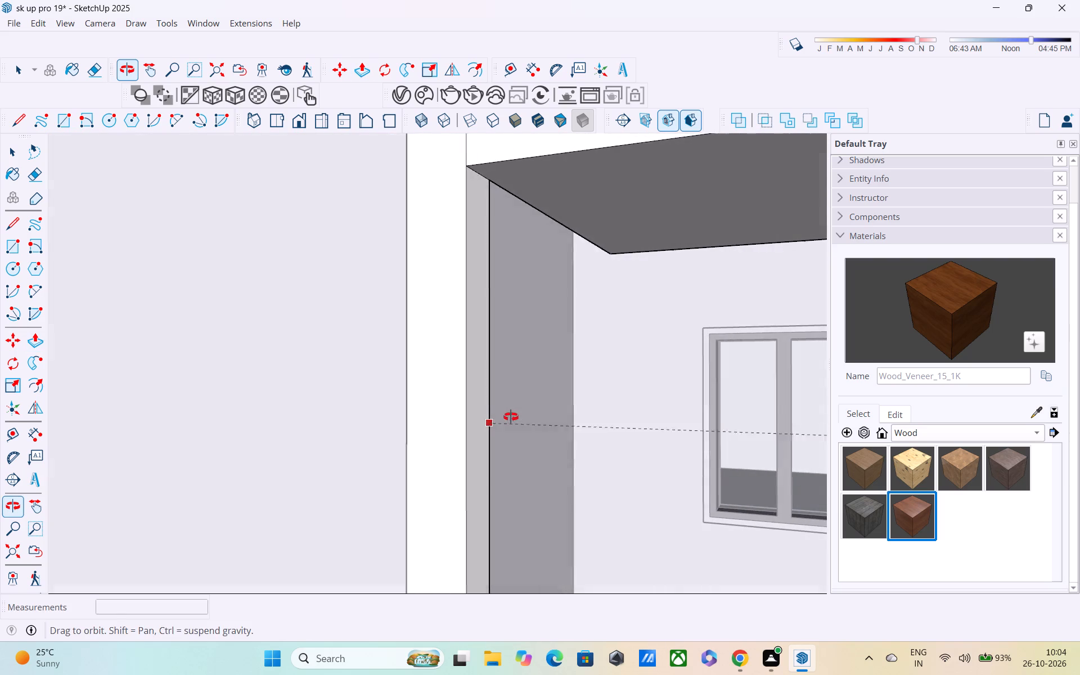
middle_drag(511, 417, 506, 418)
click(475, 440)
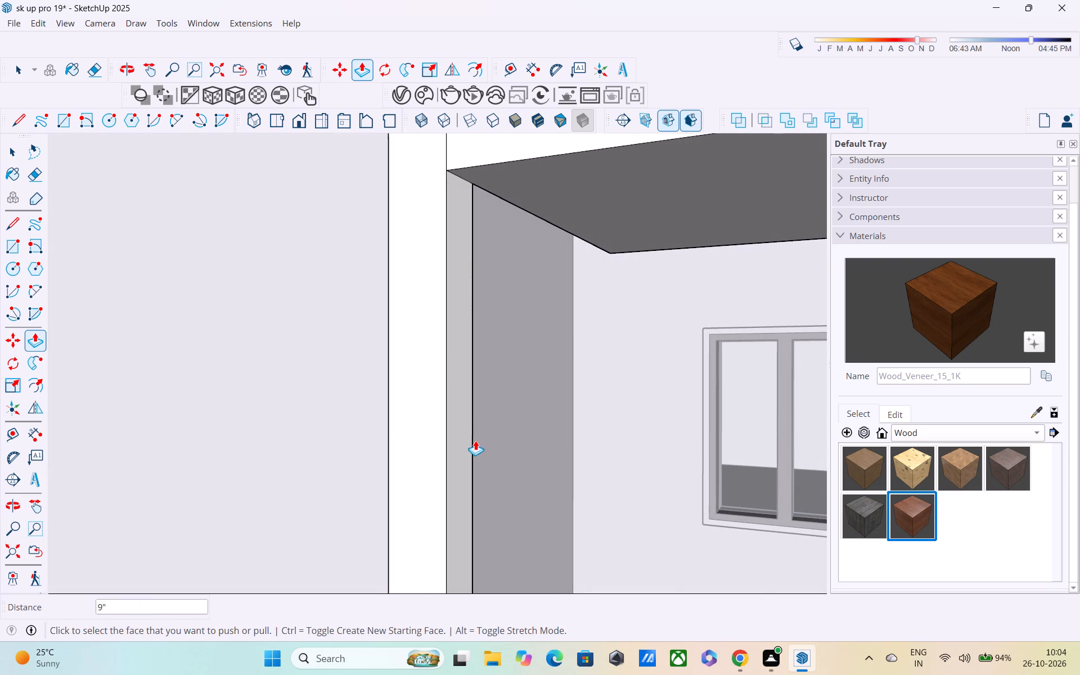
Draw a 10" wide rectangle over the post's open front, from the opening's upper edge down to its lower edge.
scroll(475, 440, down, 5)
scroll(568, 434, down, 6)
middle_drag(664, 434, 507, 447)
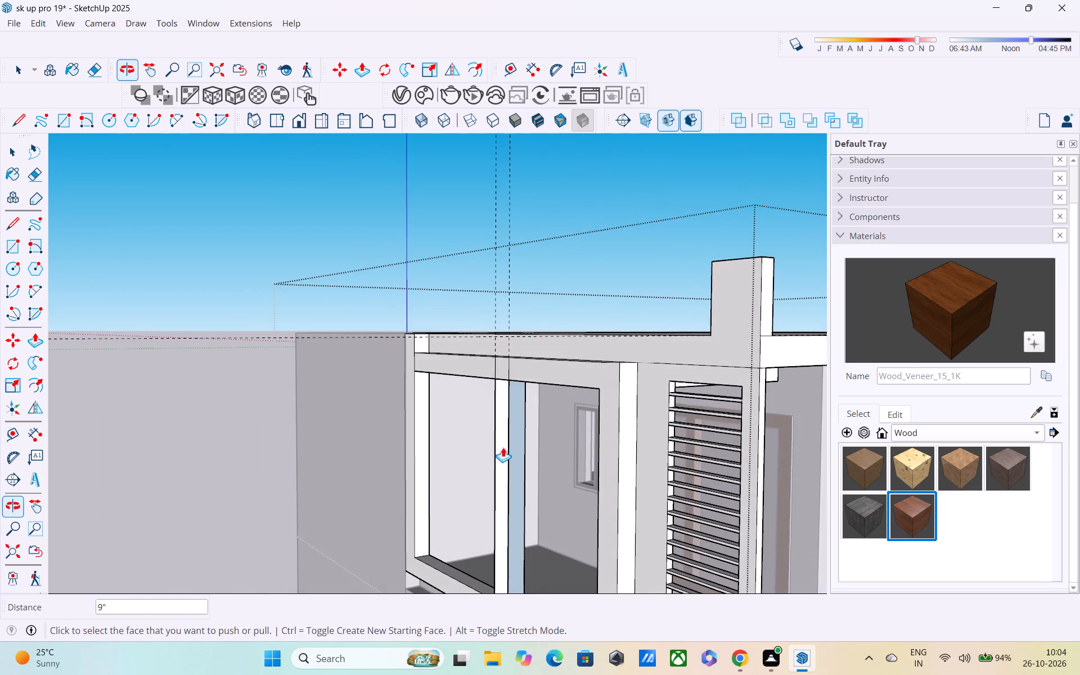
middle_drag(521, 447, 564, 447)
scroll(579, 441, up, 5)
middle_drag(579, 440, 530, 382)
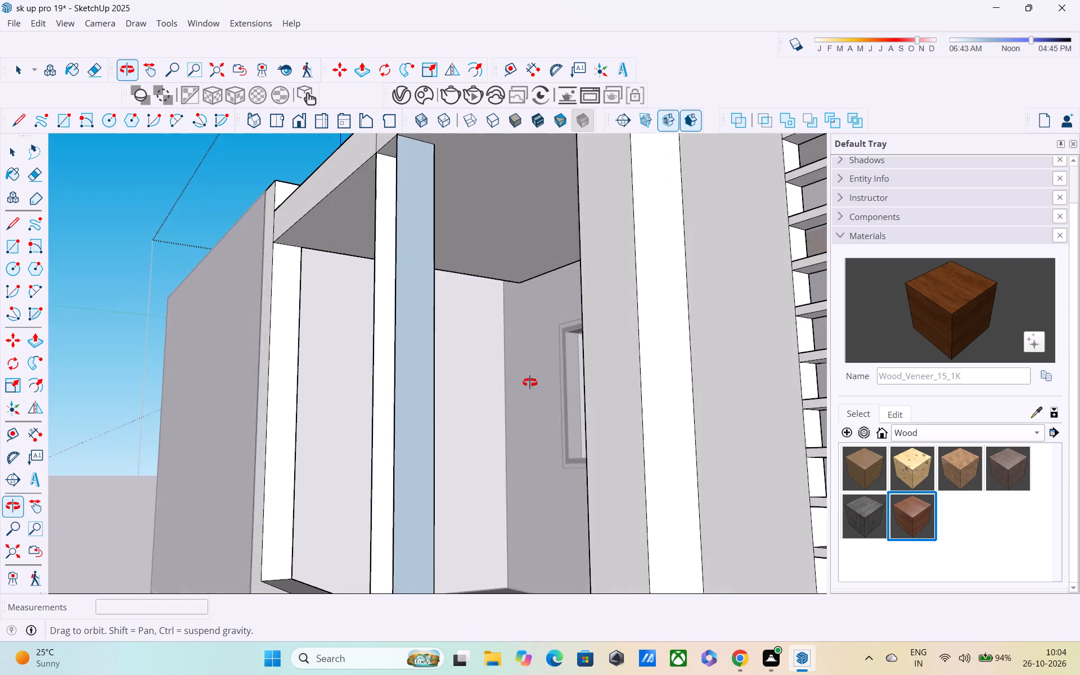
middle_drag(530, 382, 640, 432)
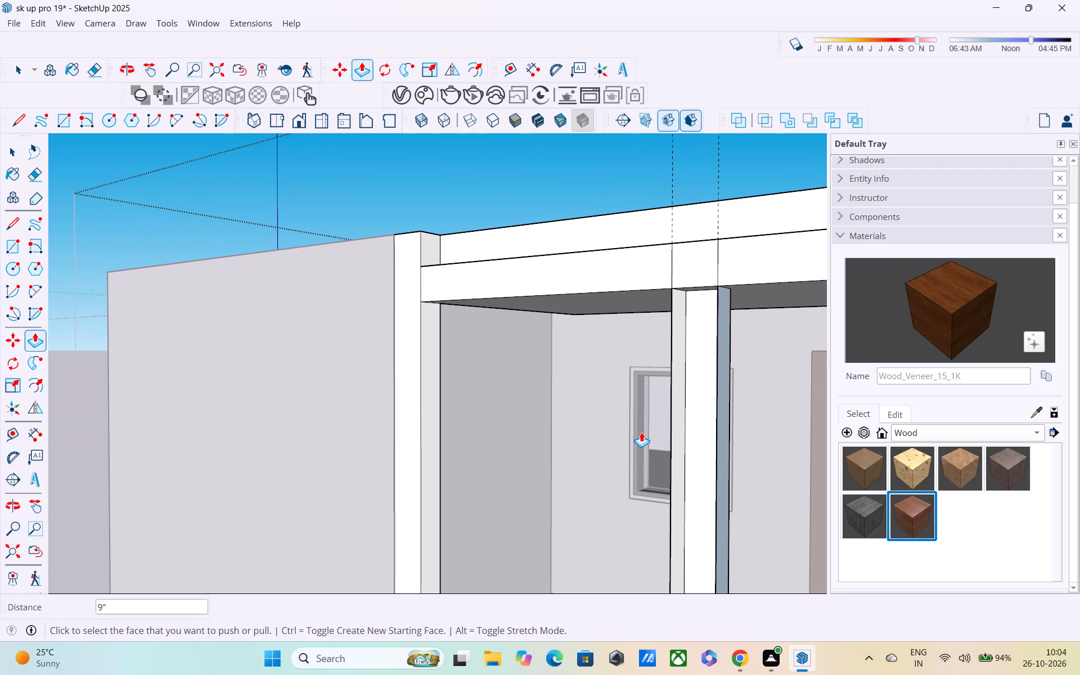
key(r)
click(676, 298)
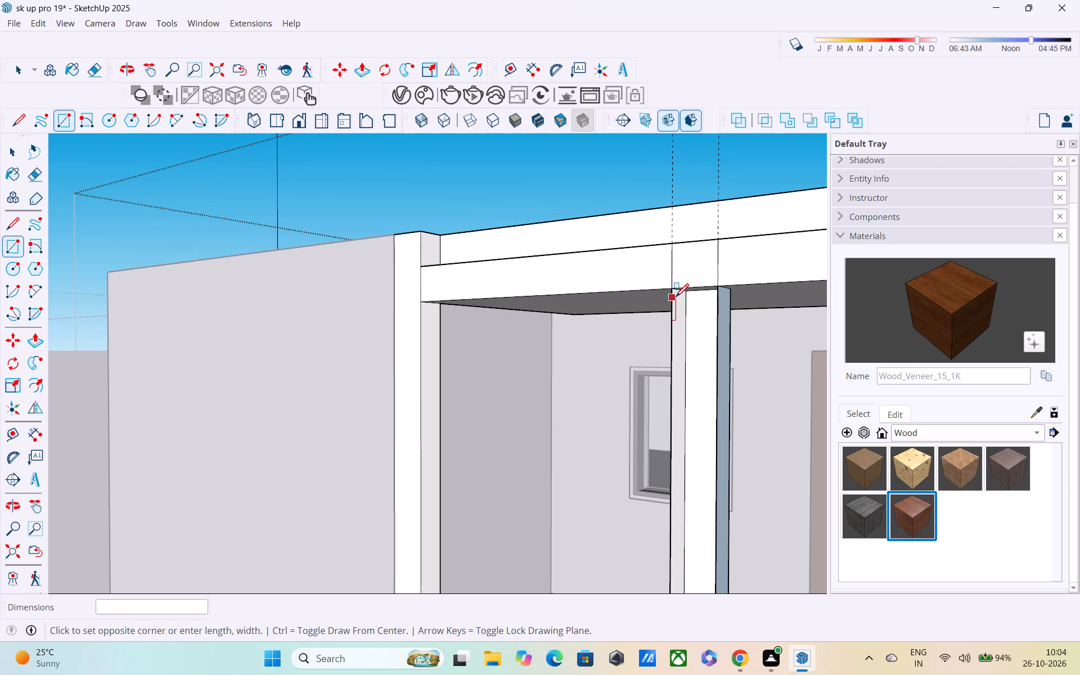
key(Escape)
click(672, 291)
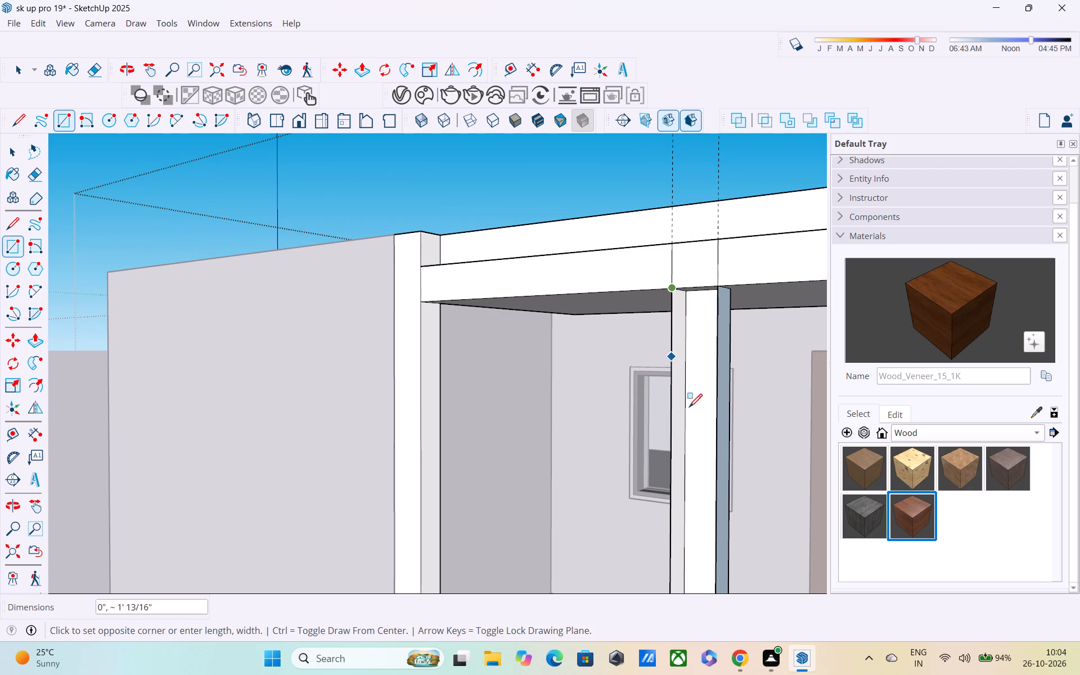
shift+middle_drag(702, 474, 639, 311)
scroll(653, 427, down, 3)
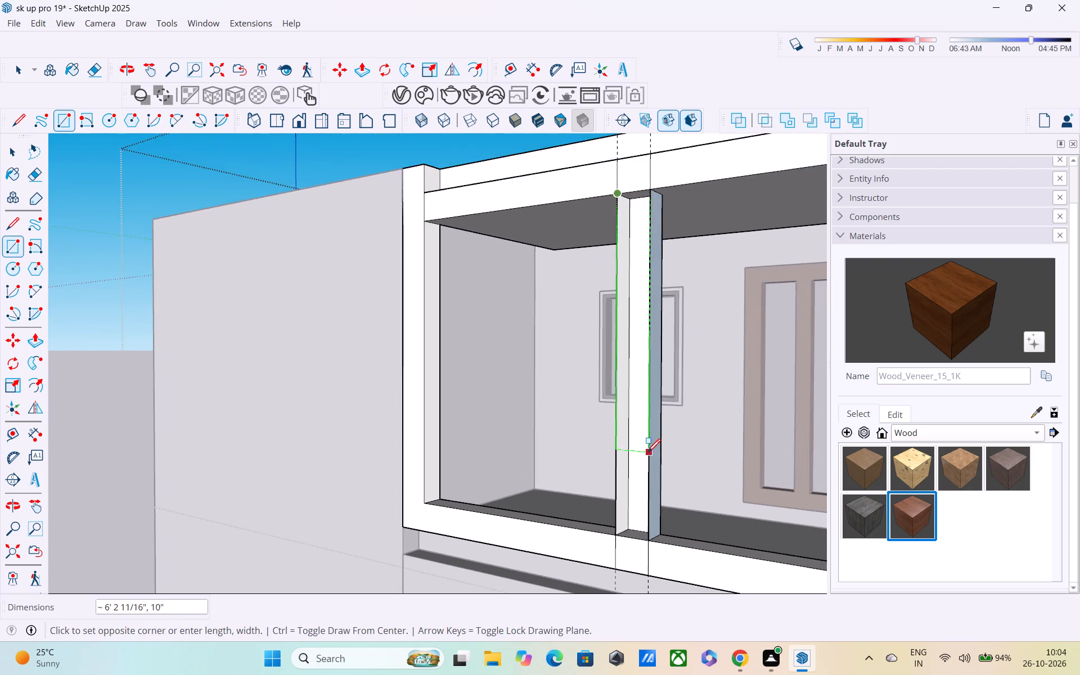
middle_drag(647, 453, 626, 386)
click(623, 474)
Delete the two faces covering the balcony opening on both sides of the post.
scroll(629, 487, down, 4)
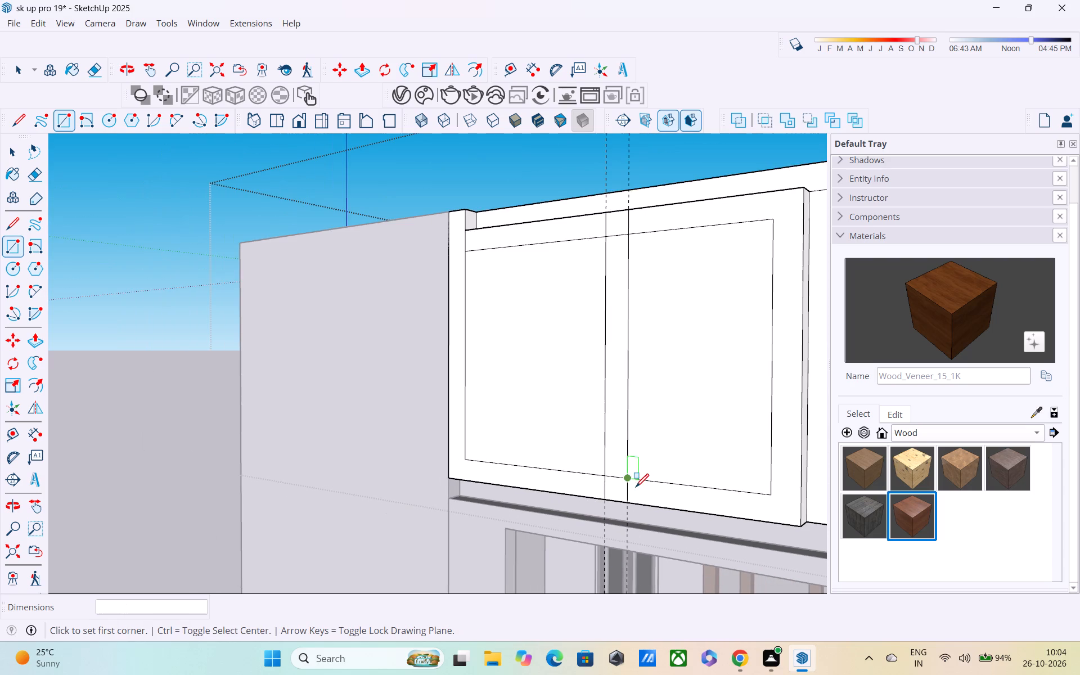
key(space)
click(561, 406)
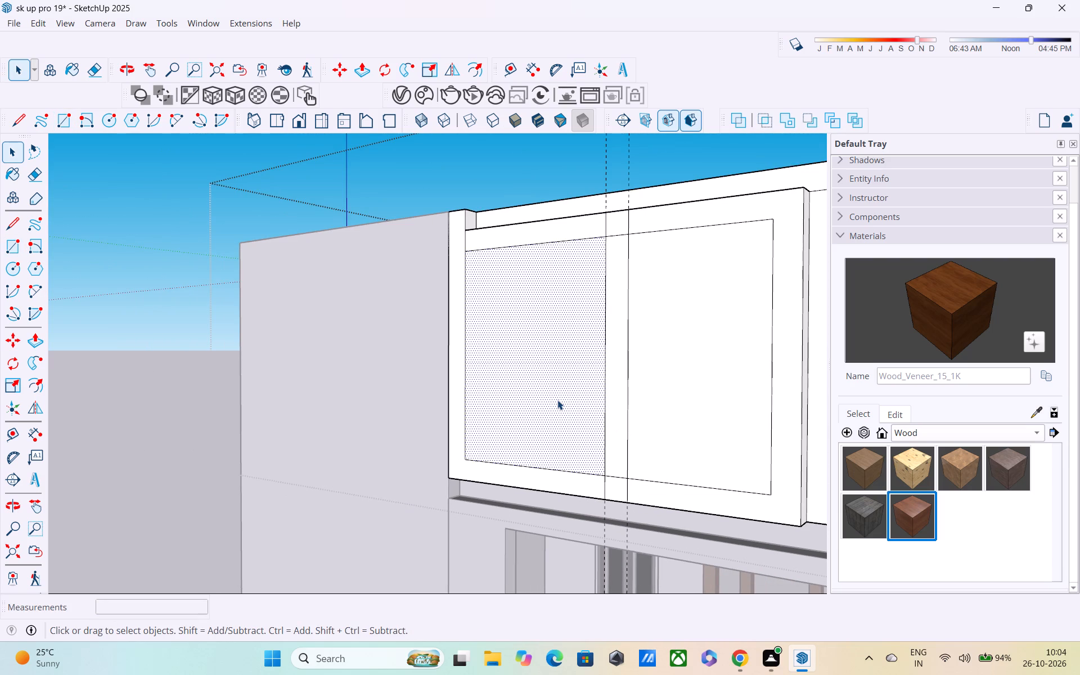
key(Delete)
click(678, 408)
key(Delete)
Reverse the post's blue side face facing the louvres.
scroll(679, 406, down, 3)
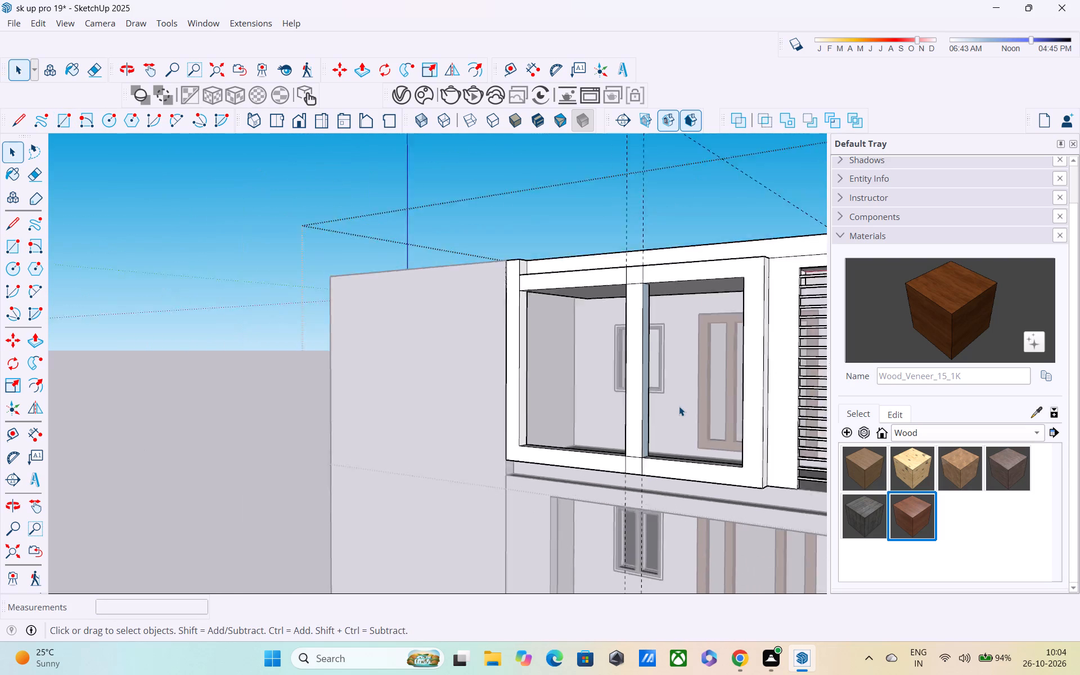
scroll(679, 406, down, 2)
middle_drag(665, 413, 533, 427)
scroll(492, 417, up, 4)
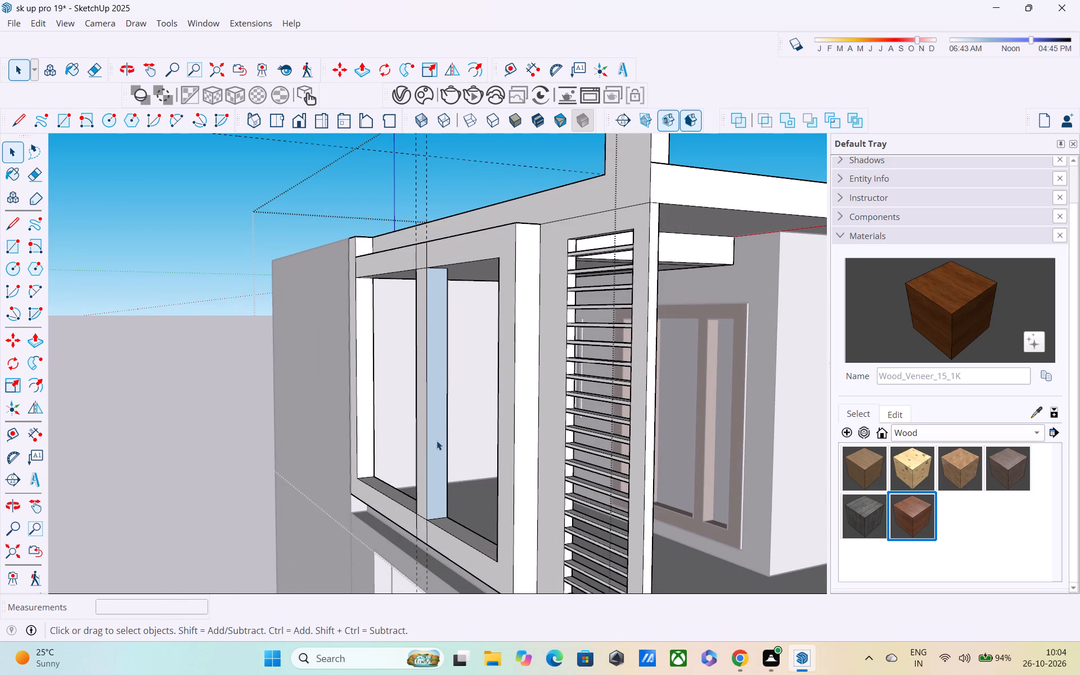
click(439, 435)
right_click(439, 435)
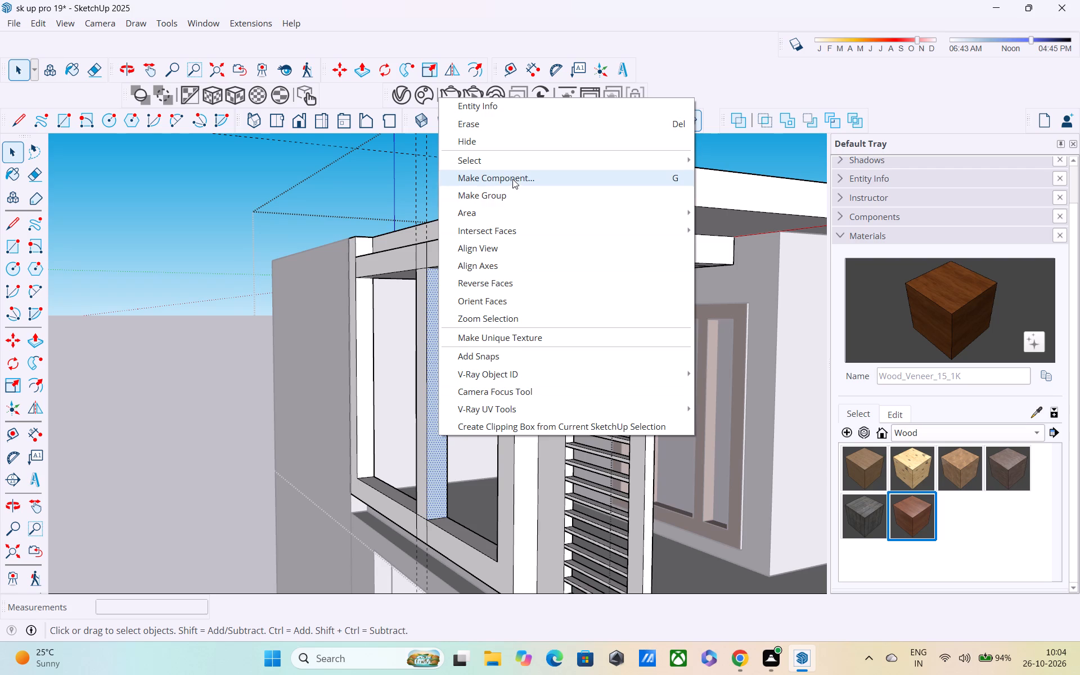
click(511, 284)
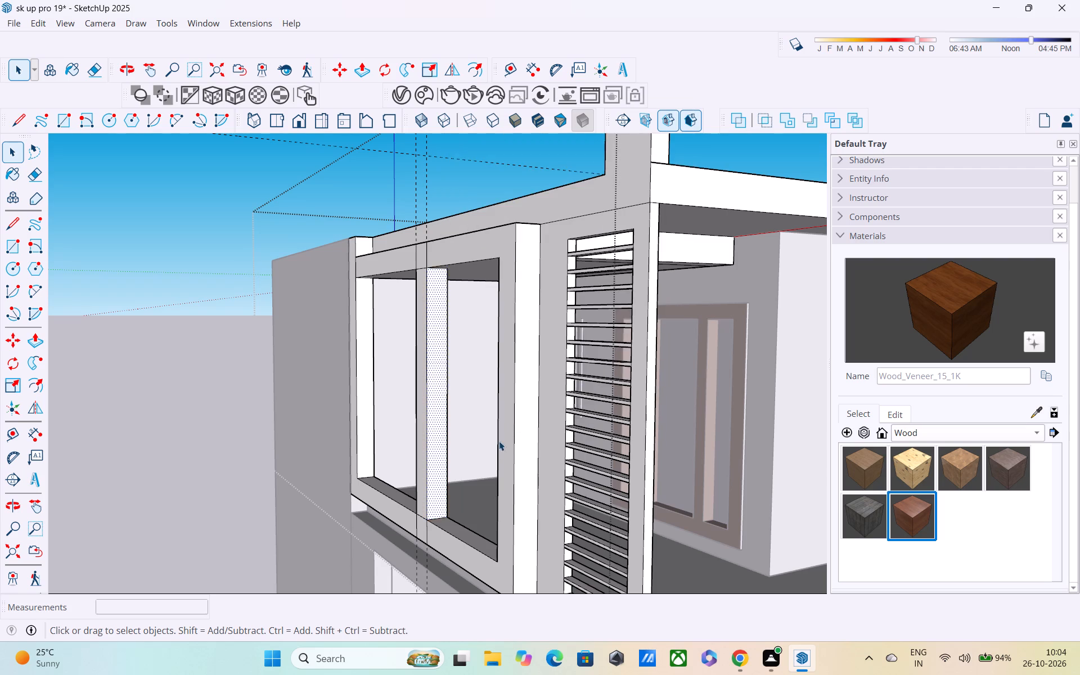
Leave the top floor group and select the two vertical guides above the roof.
middle_drag(512, 455, 616, 472)
scroll(609, 475, down, 6)
click(266, 318)
scroll(565, 292, down, 2)
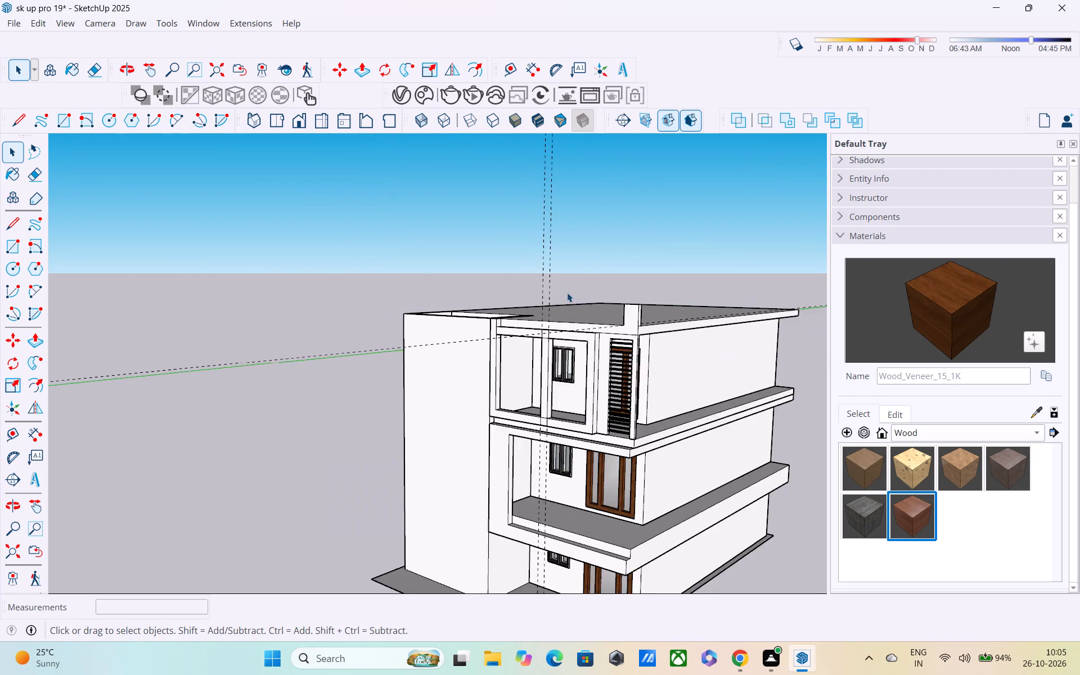
middle_drag(633, 292, 793, 359)
drag(681, 219, 562, 214)
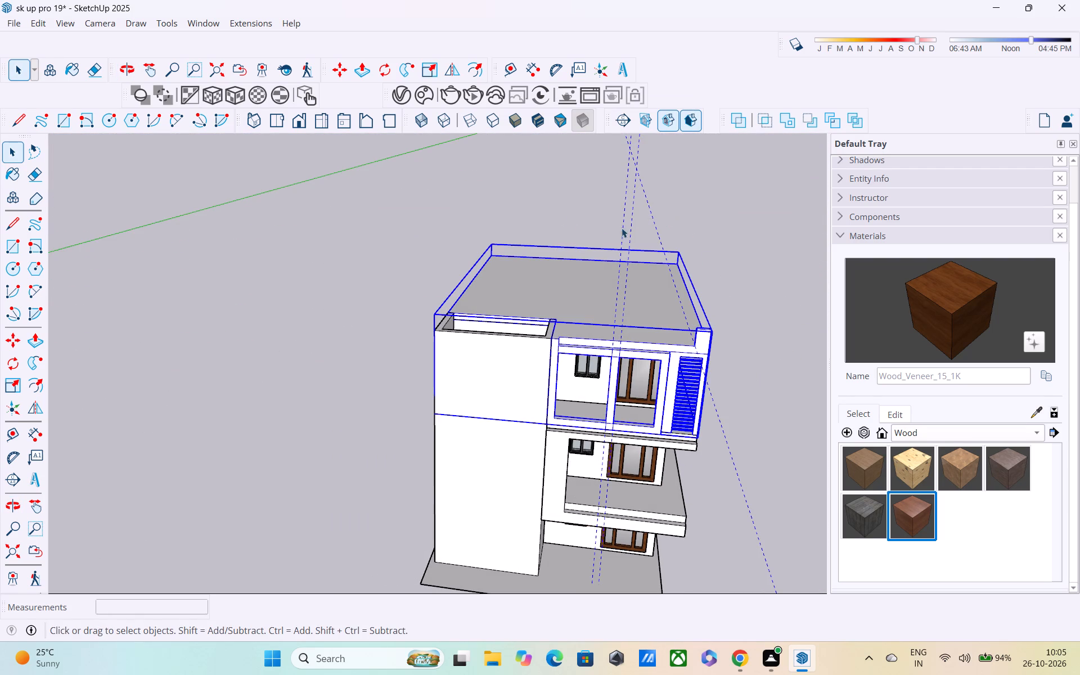
Enter the top floor group and delete the two vertical guides above the roof.
double_click(661, 205)
double_click(658, 291)
drag(639, 249, 613, 257)
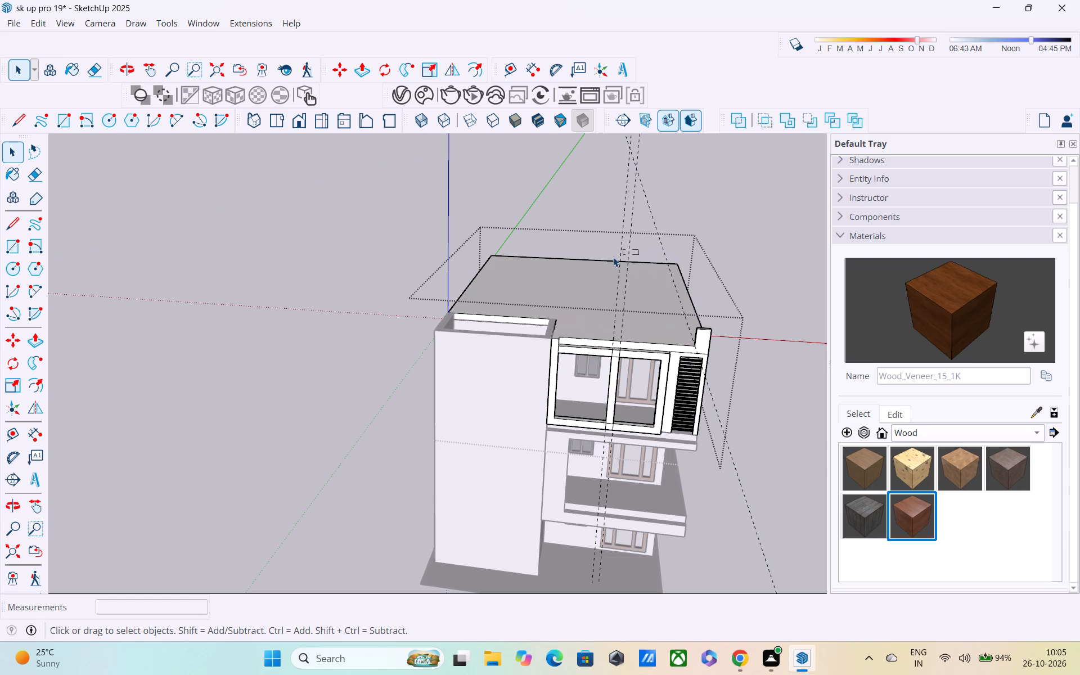
drag(613, 257, 603, 265)
click(647, 285)
middle_drag(673, 317, 829, 283)
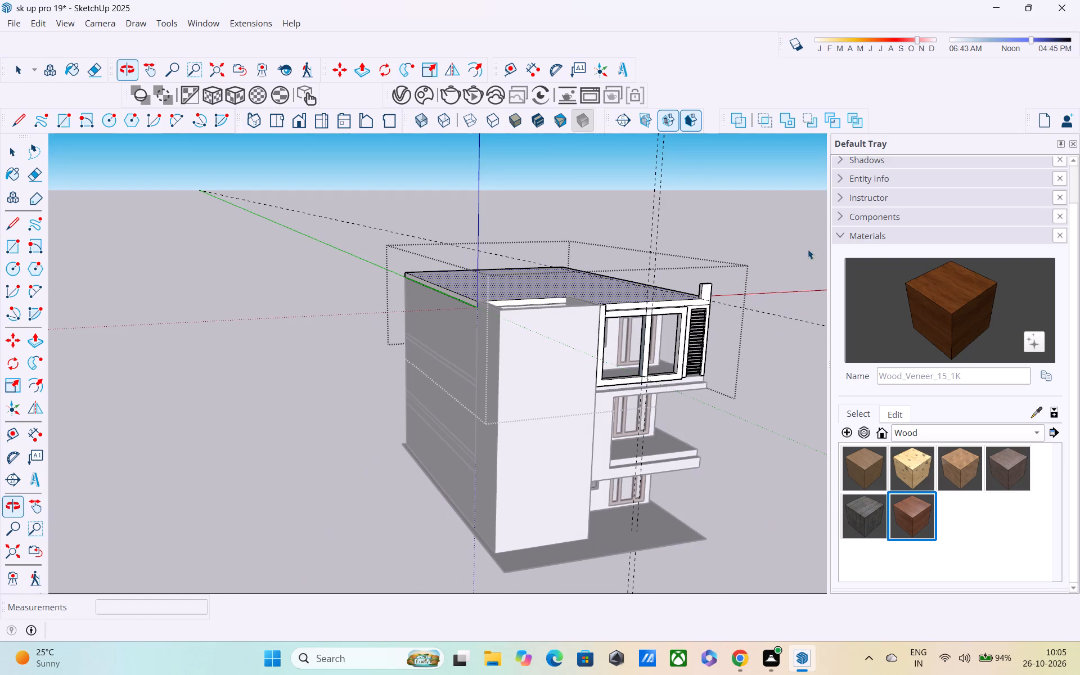
drag(696, 163, 613, 172)
key(Delete)
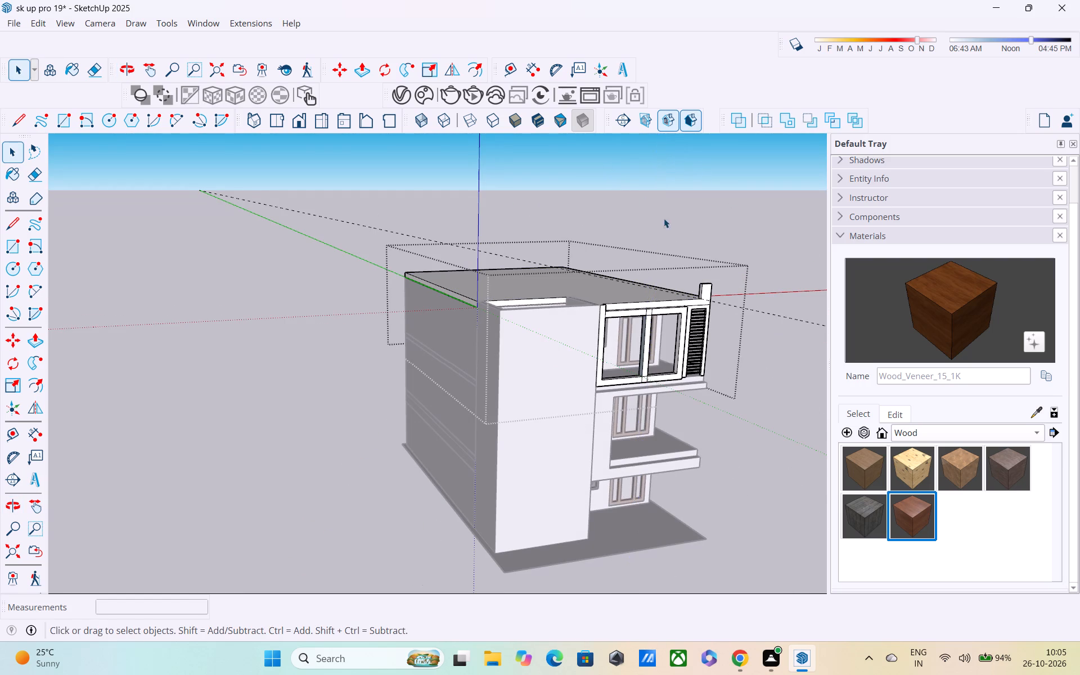
Delete the remaining long guide crossing the building and leave the top floor group.
scroll(702, 262, down, 1)
middle_drag(662, 262, 433, 265)
scroll(385, 272, down, 5)
drag(686, 188, 741, 283)
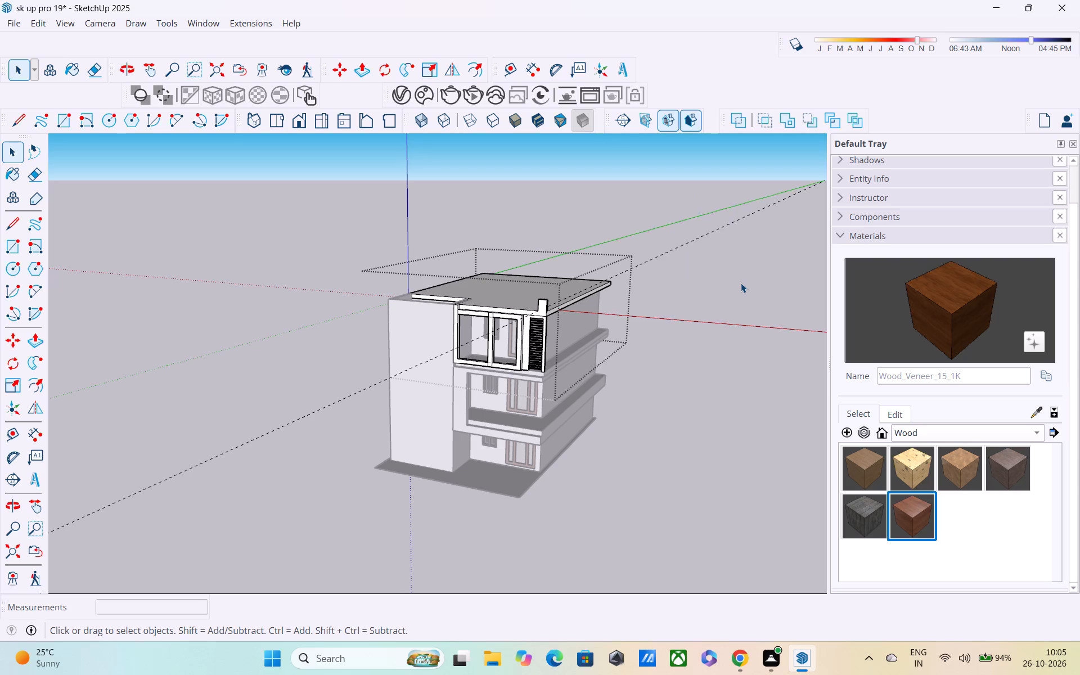
drag(341, 462, 21, 208)
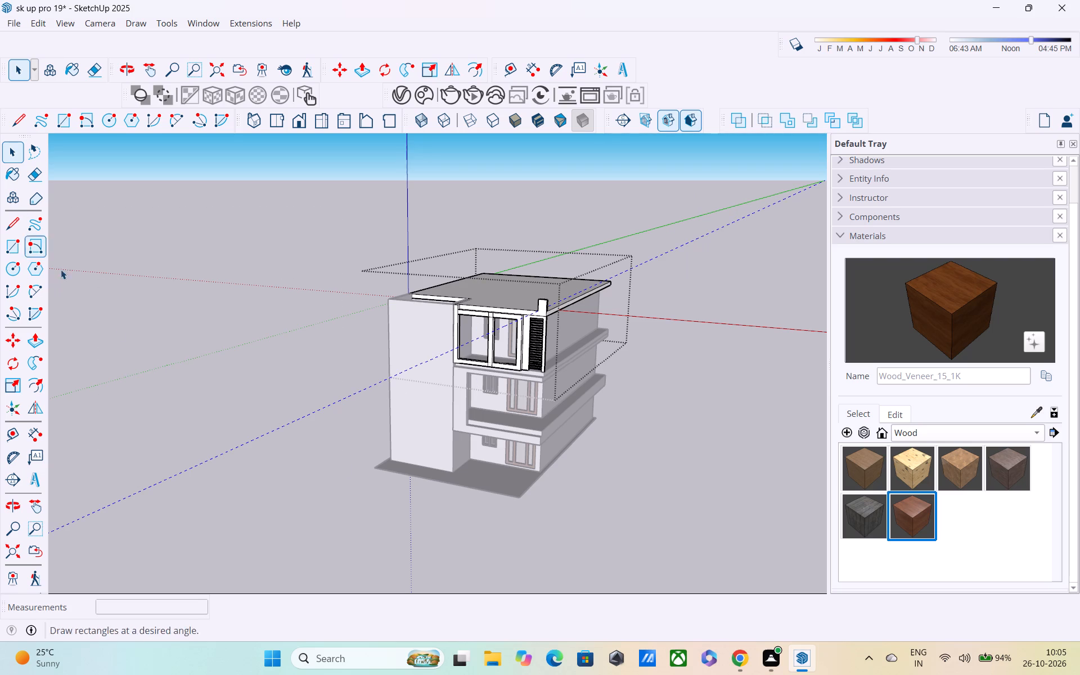
scroll(232, 344, down, 1)
key(Delete)
scroll(254, 326, down, 6)
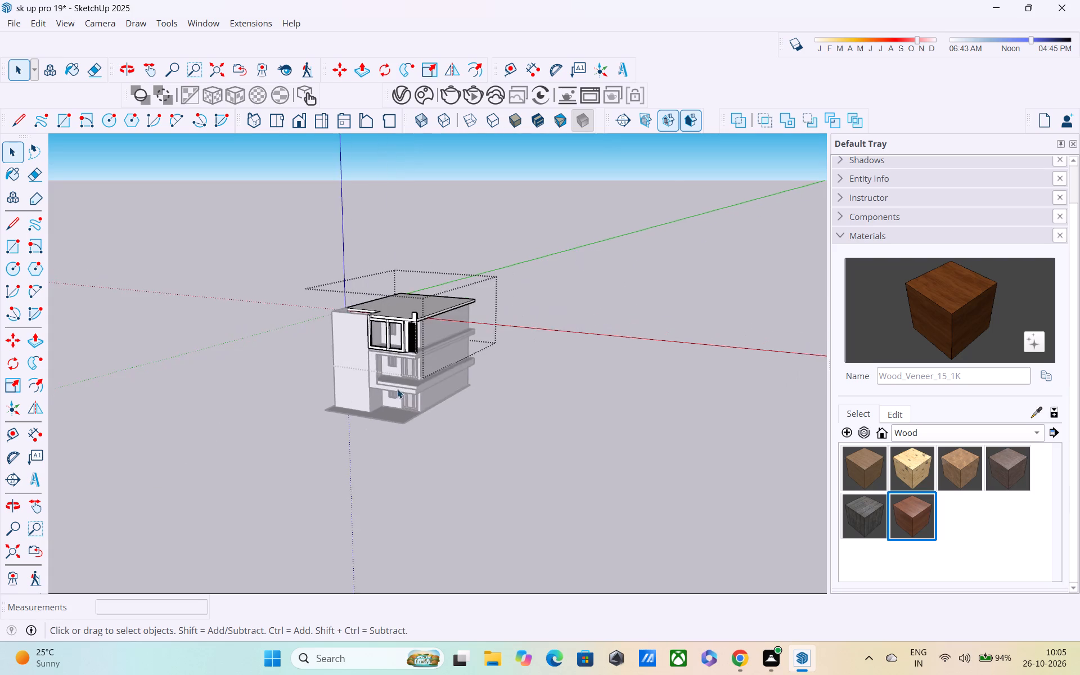
middle_drag(407, 390, 518, 371)
scroll(407, 390, up, 1)
key(space)
click(510, 362)
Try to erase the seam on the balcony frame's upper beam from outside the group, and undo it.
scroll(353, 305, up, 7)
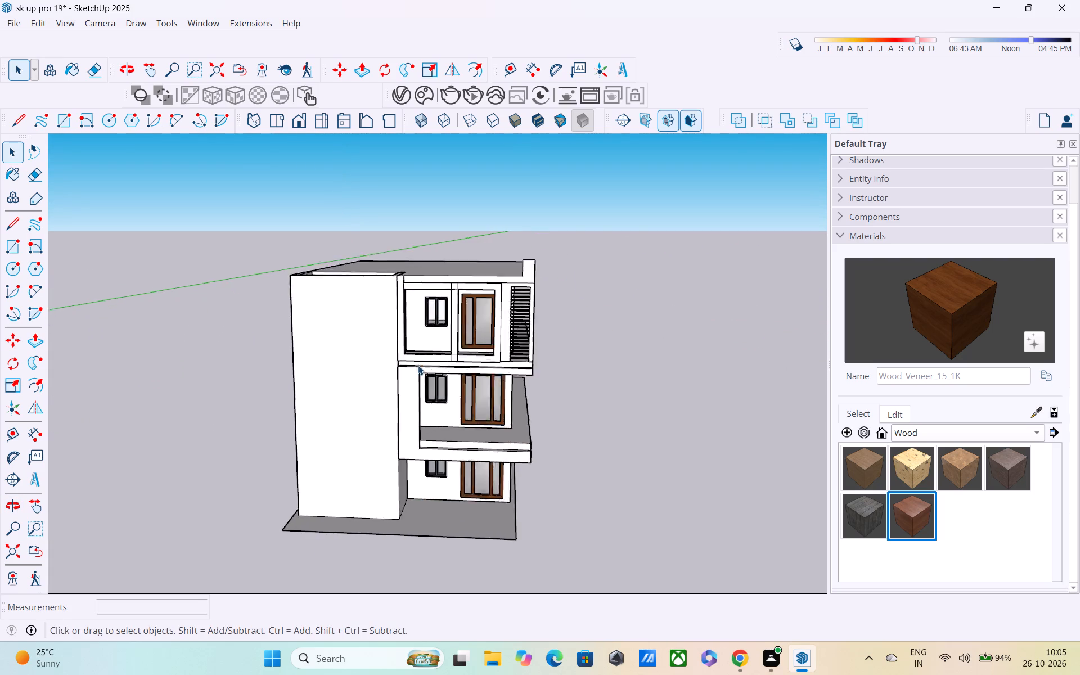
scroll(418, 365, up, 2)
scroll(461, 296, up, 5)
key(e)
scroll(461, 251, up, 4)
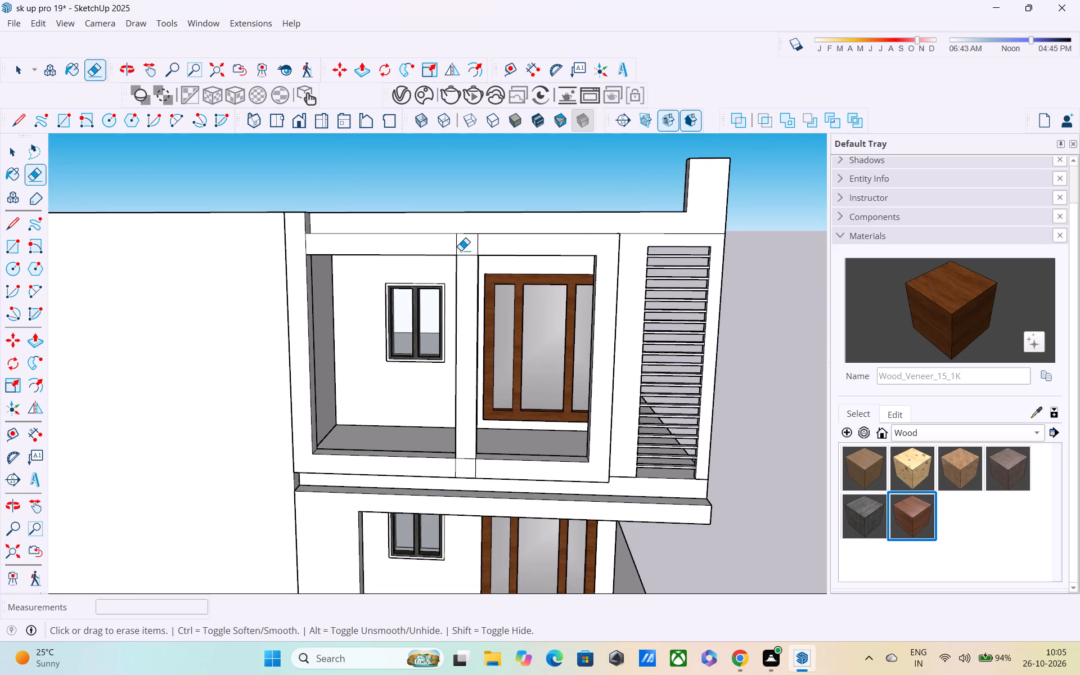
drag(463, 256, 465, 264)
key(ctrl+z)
Inside the top floor group, erase the seam lines where the post meets the balcony frame's upper beam.
key(space)
double_click(476, 249)
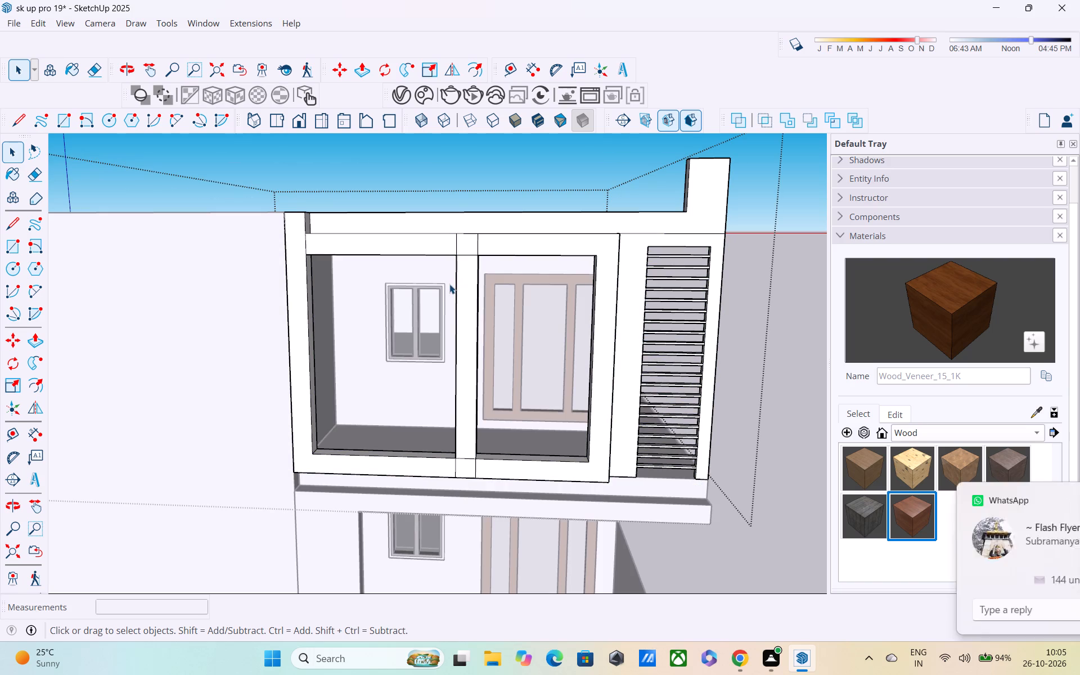
key(e)
scroll(448, 254, up, 4)
drag(449, 246, 483, 243)
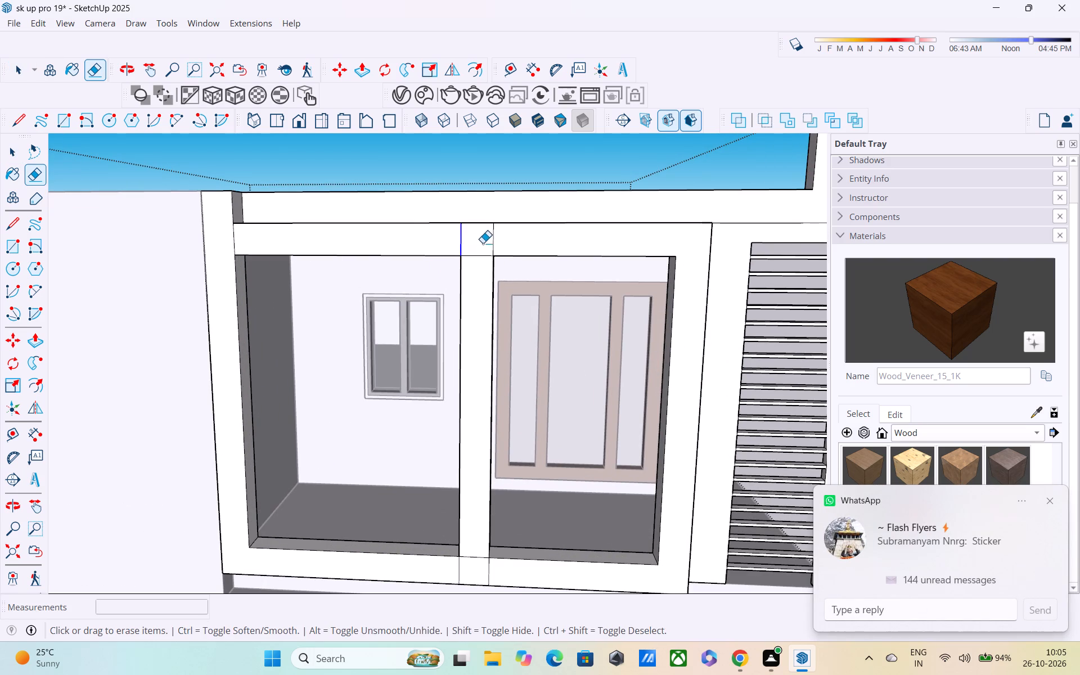
drag(483, 243, 497, 243)
drag(487, 245, 479, 282)
scroll(460, 339, down, 4)
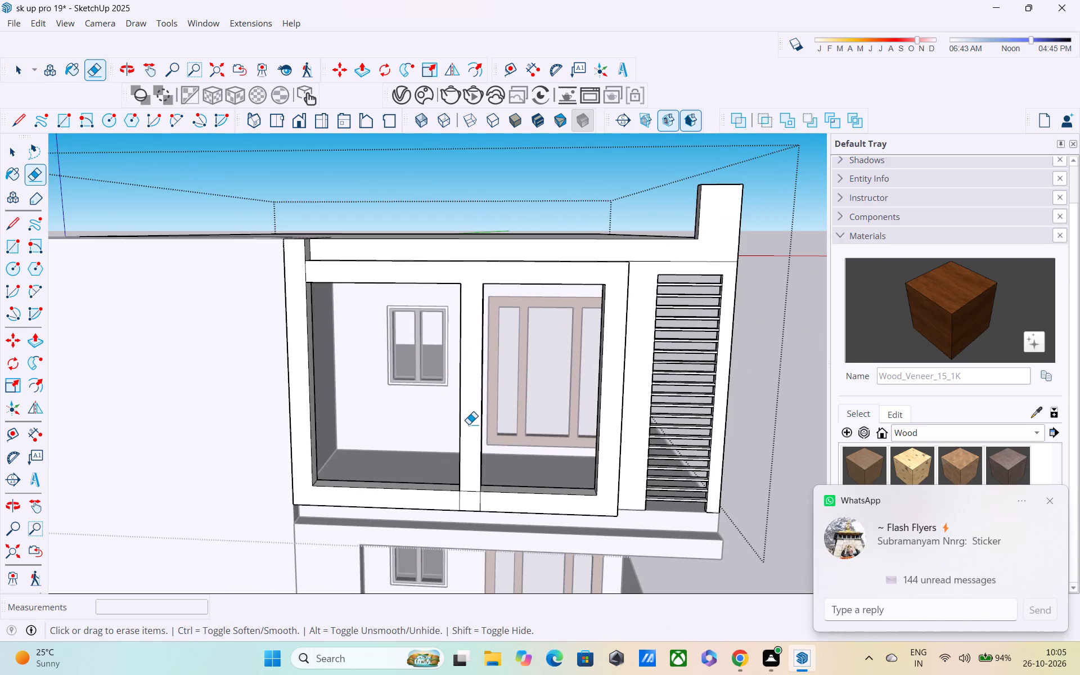
Erase the seam lines where the post meets the balcony frame's lower beam.
shift+middle_drag(469, 424, 454, 244)
scroll(451, 341, up, 5)
drag(433, 318, 466, 317)
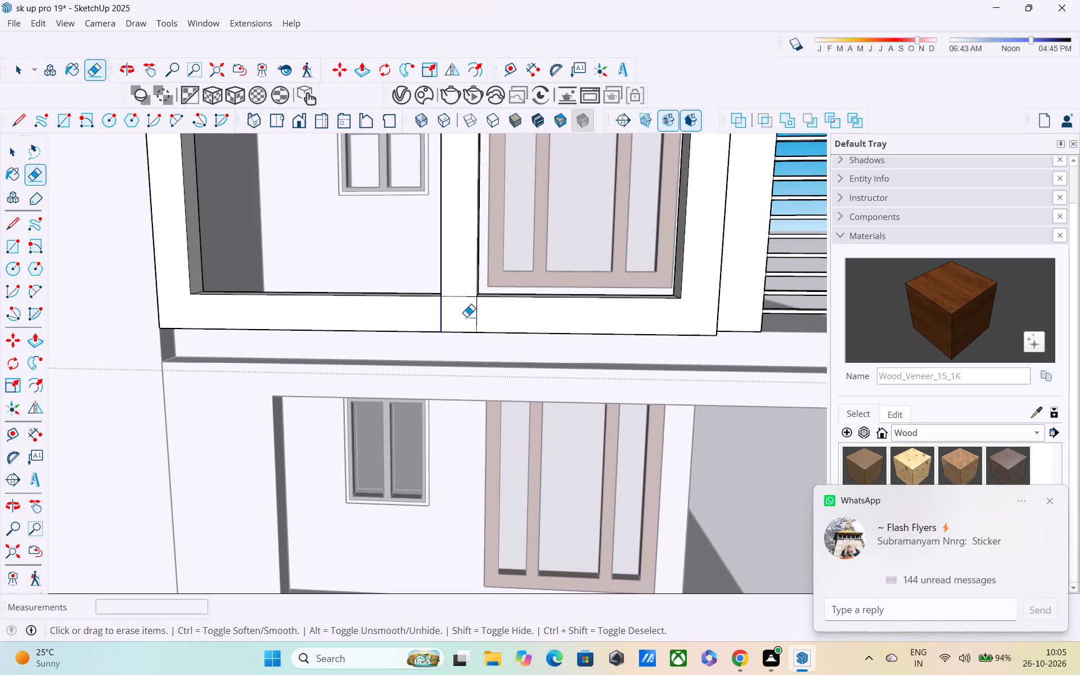
drag(466, 317, 480, 317)
drag(465, 276, 465, 316)
scroll(463, 313, down, 4)
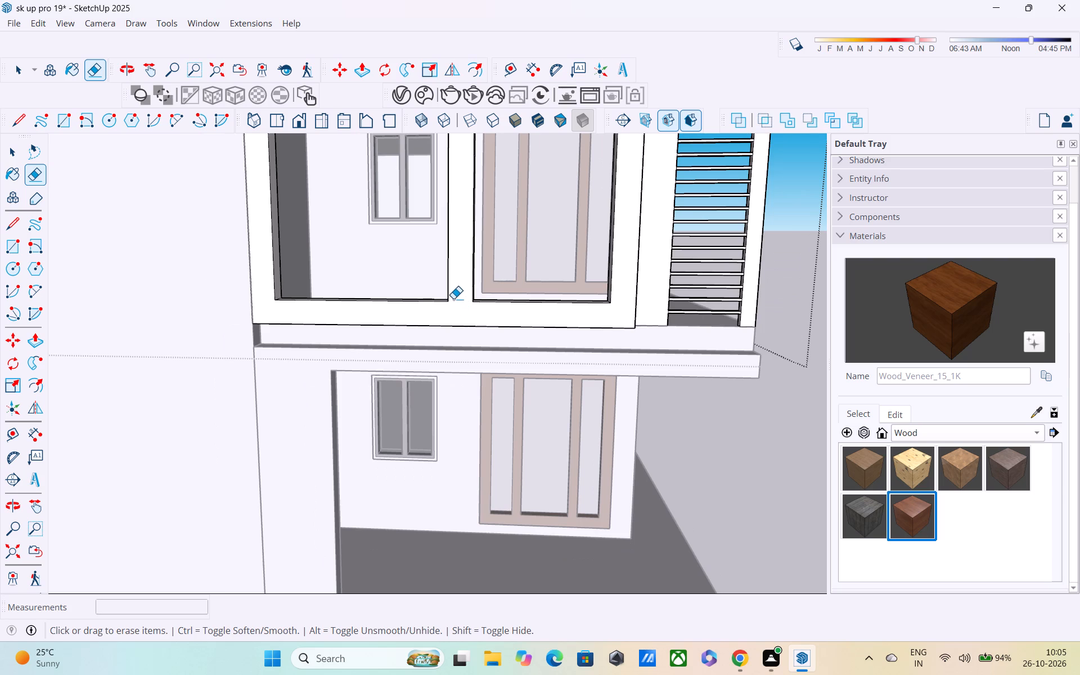
Look over the balcony frame from several angles and leave the top floor group.
shift+middle_drag(452, 298, 451, 489)
click(385, 246)
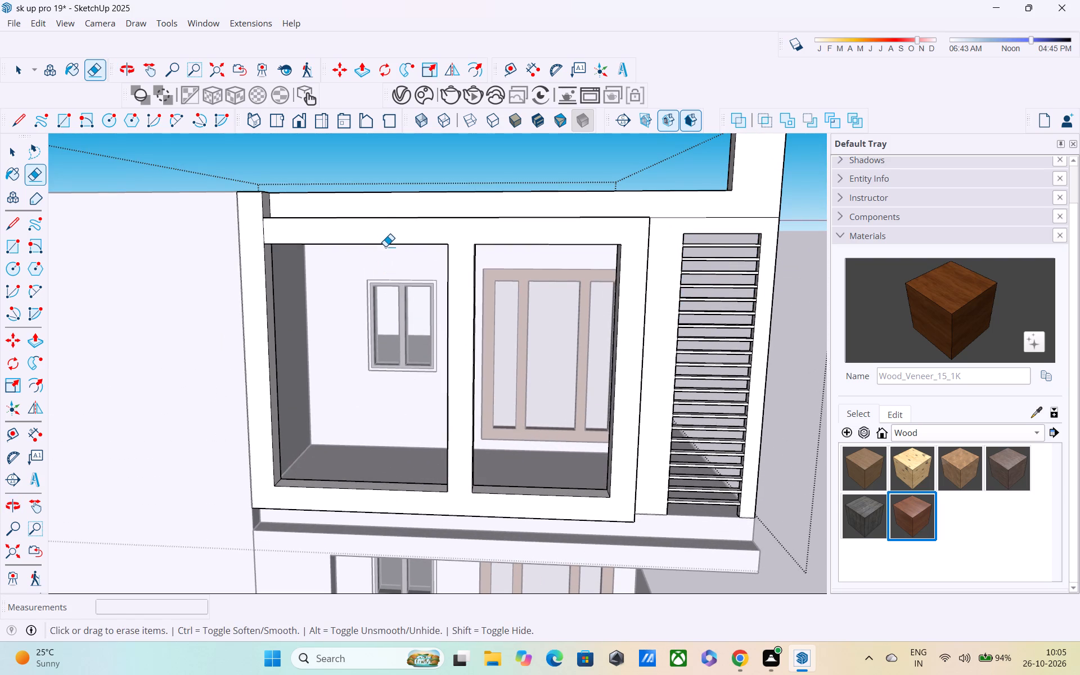
click(385, 247)
scroll(425, 259, up, 1)
middle_drag(421, 259, 273, 206)
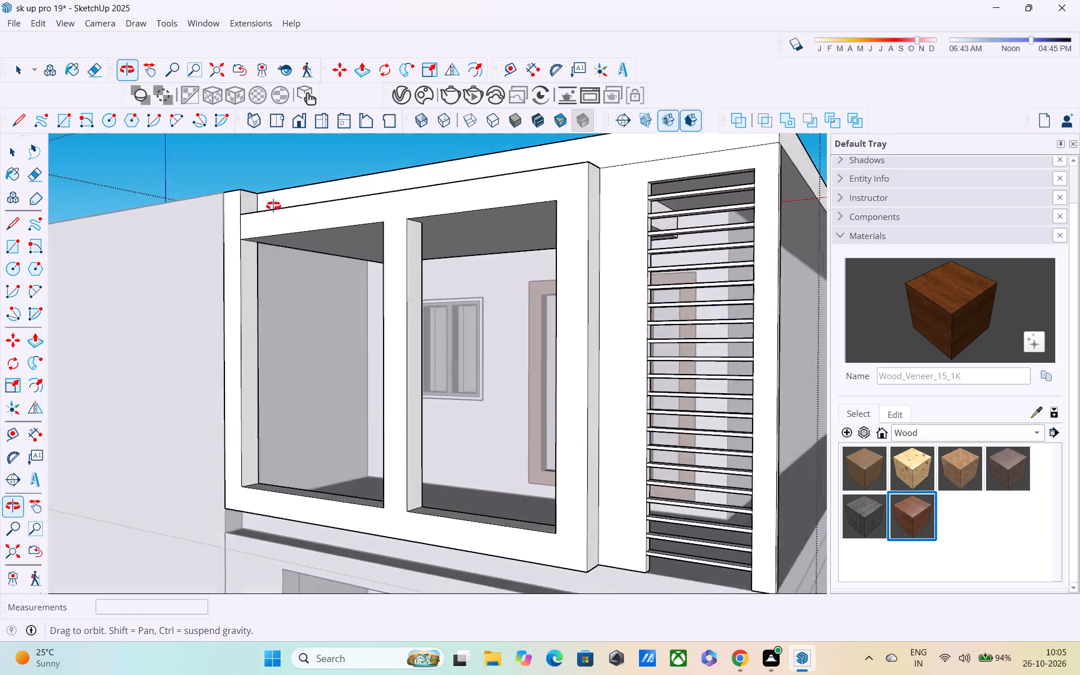
middle_drag(273, 206, 471, 280)
scroll(477, 274, down, 6)
scroll(532, 348, up, 1)
middle_drag(528, 341, 485, 285)
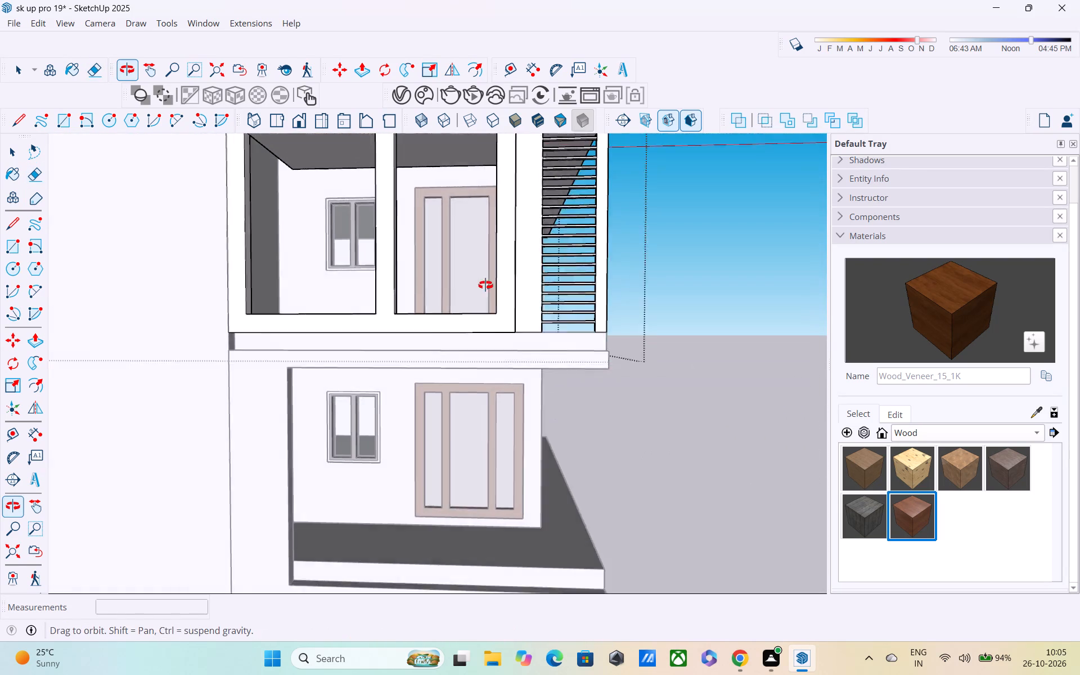
middle_drag(485, 285, 486, 286)
scroll(492, 287, down, 6)
key(space)
click(678, 278)
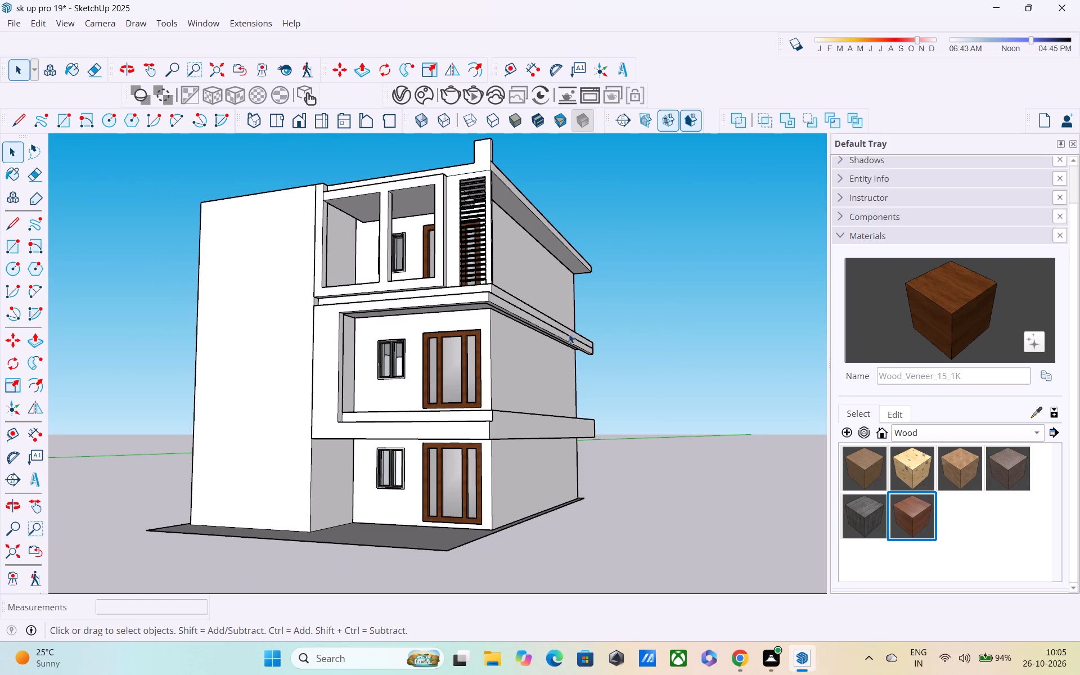
Push/Pull the U-shaped top face of the front tower's walls up by 10'.
middle_drag(547, 335, 552, 361)
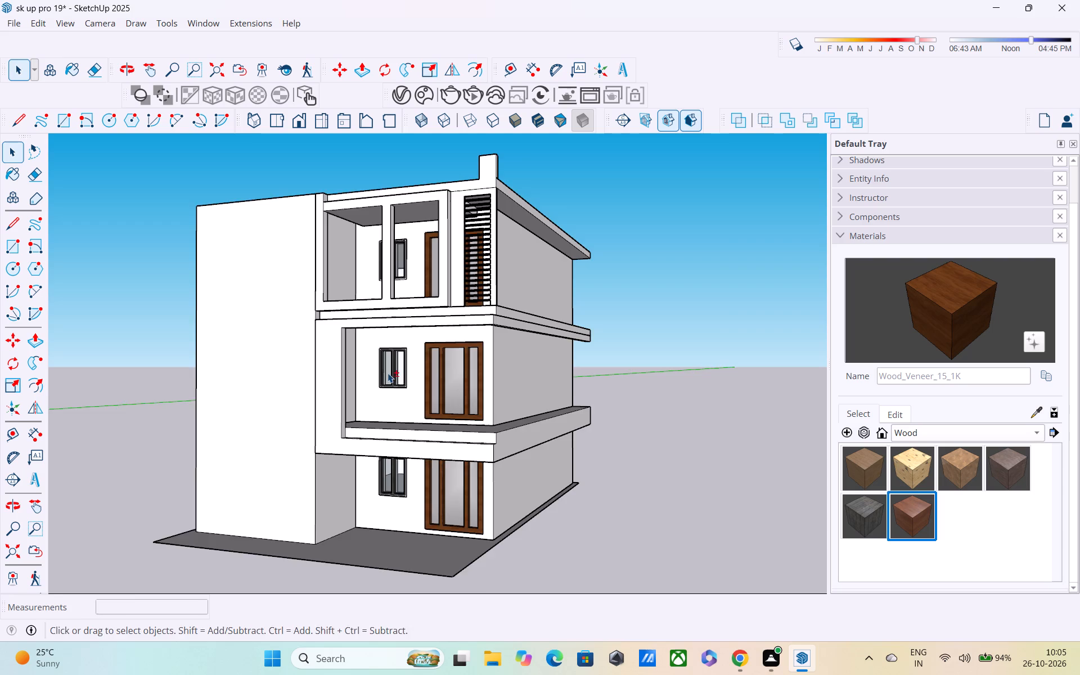
shift+middle_drag(388, 373, 452, 530)
middle_drag(339, 350, 376, 497)
scroll(398, 460, up, 3)
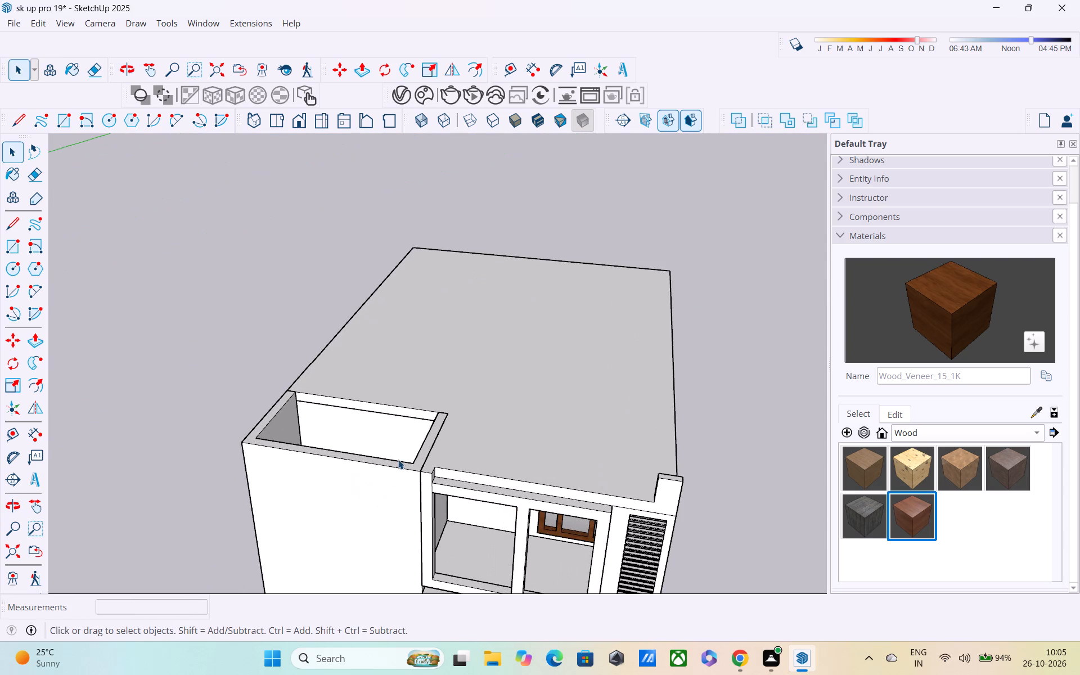
middle_drag(400, 461, 413, 526)
scroll(402, 465, up, 1)
scroll(416, 529, up, 3)
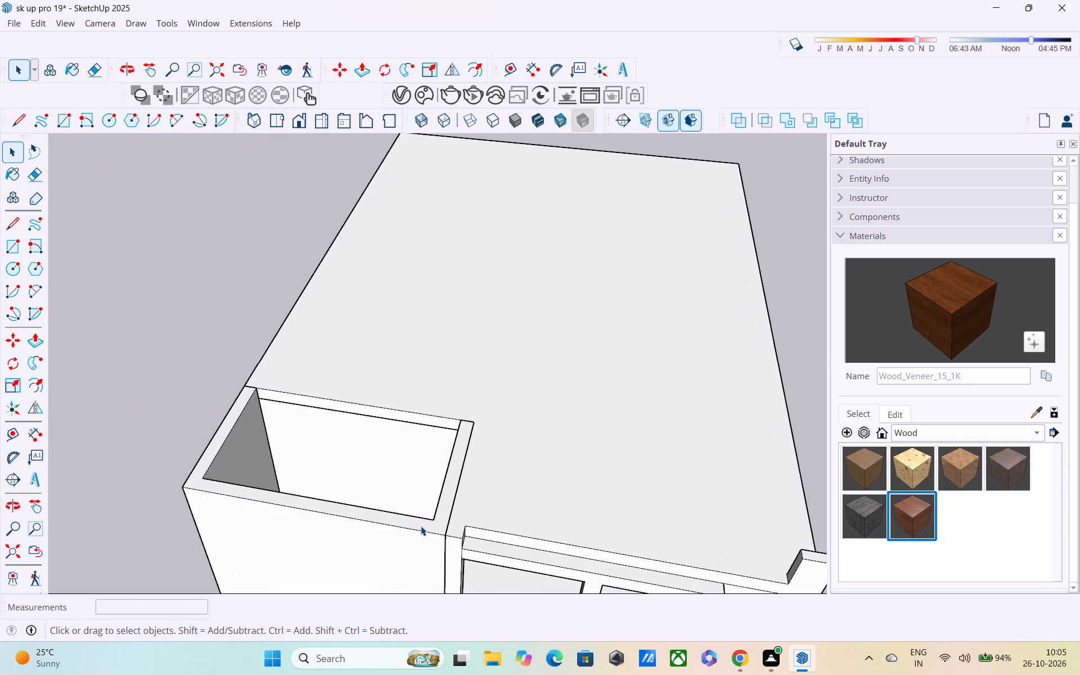
key(p)
click(433, 524)
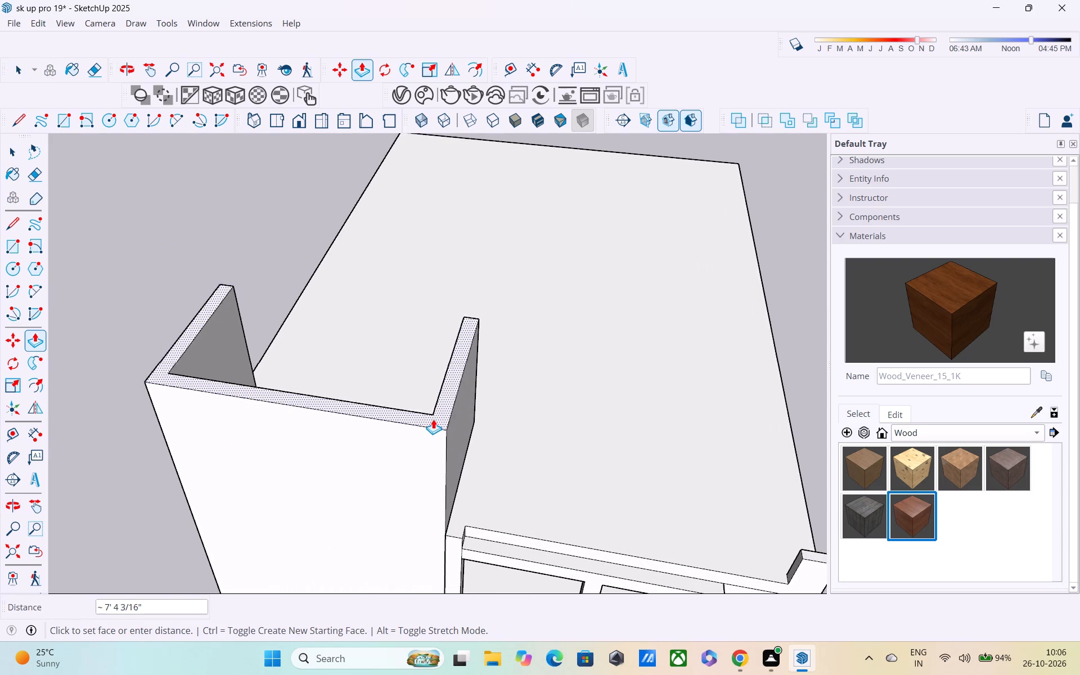
text(10')
key(Return)
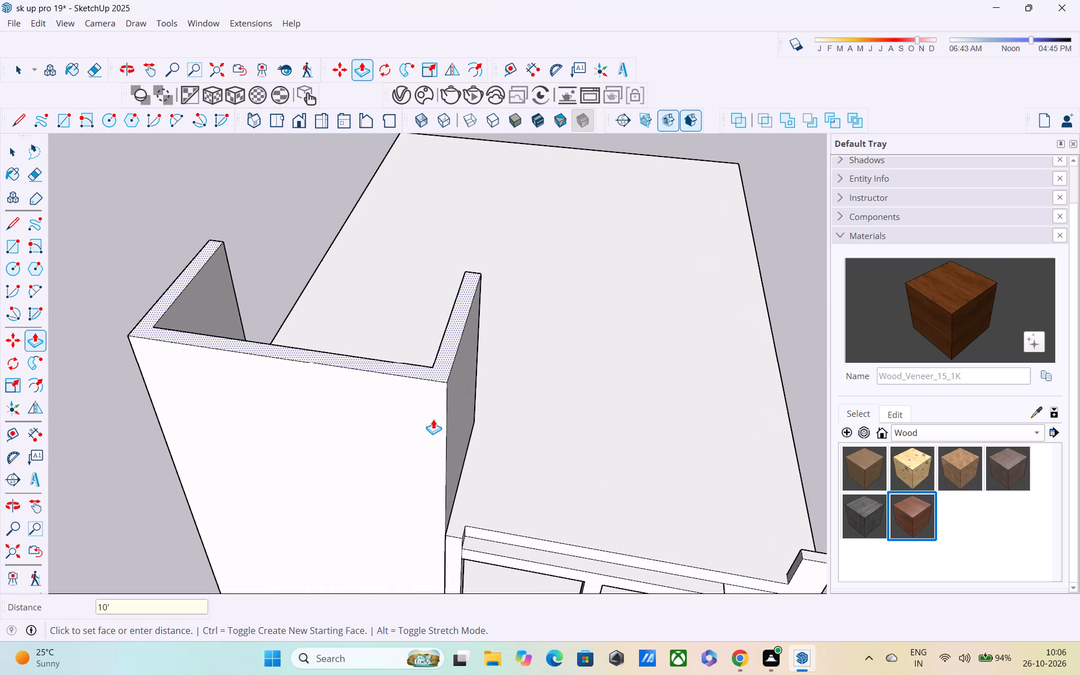
Trace the raised tower's side face above the roof with lines along its 7' 9" base and both 10' vertical edges.
scroll(489, 449, down, 3)
middle_drag(485, 453, 507, 325)
scroll(513, 309, down, 3)
middle_drag(513, 309, 385, 289)
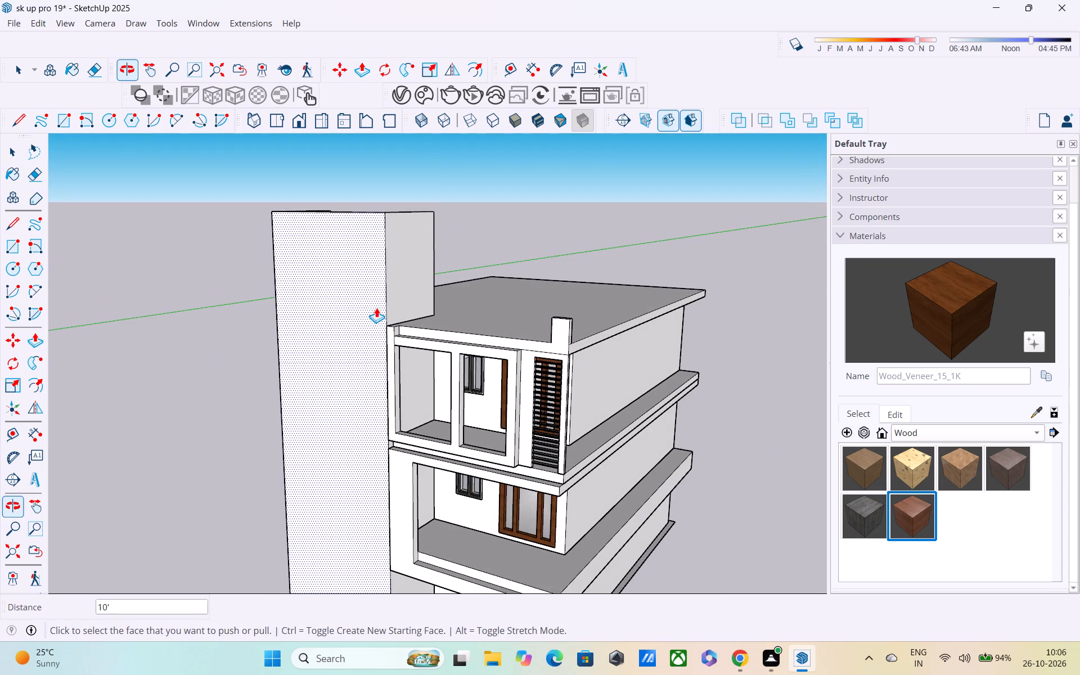
key(l)
scroll(405, 330, up, 5)
middle_drag(385, 332, 281, 416)
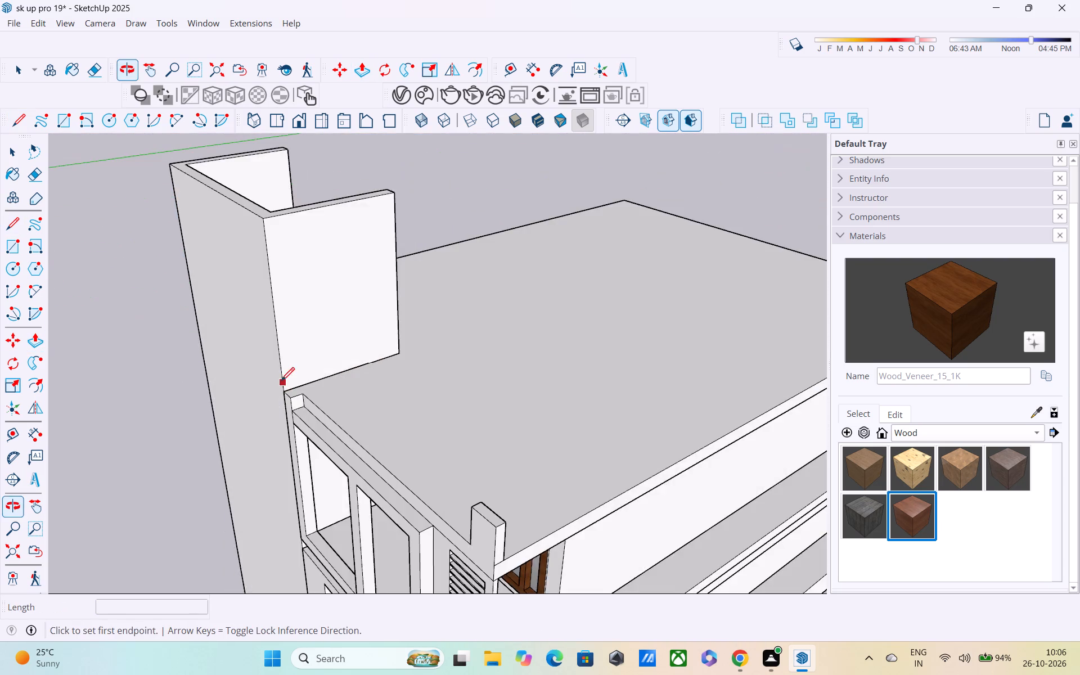
scroll(281, 382, up, 5)
click(287, 396)
click(466, 337)
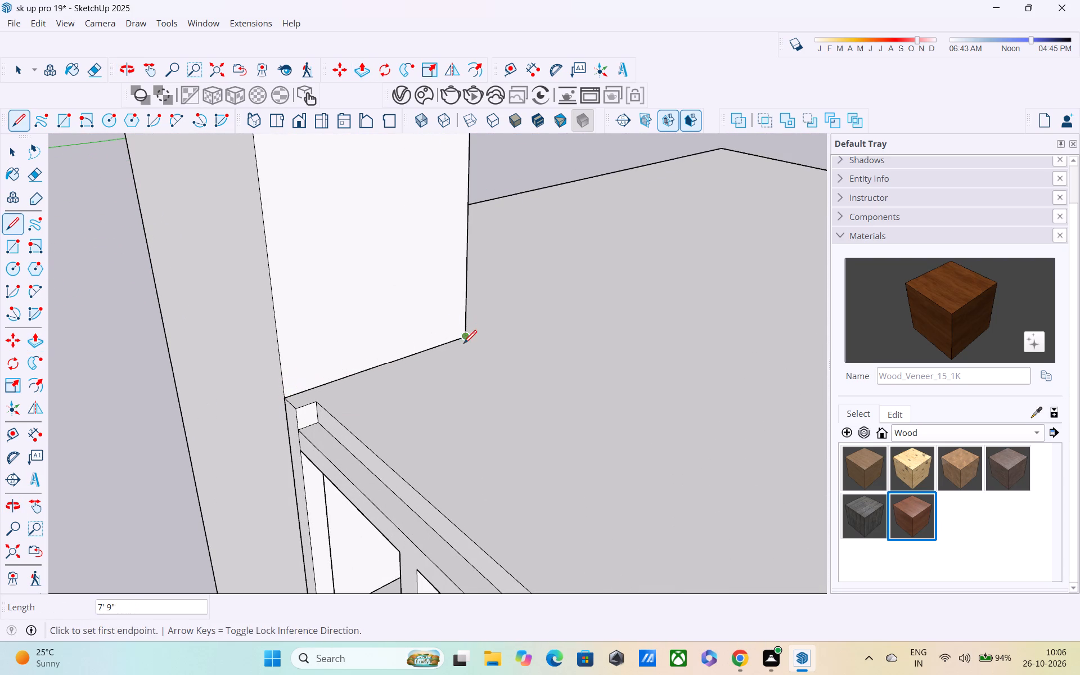
middle_drag(379, 395, 456, 381)
click(363, 397)
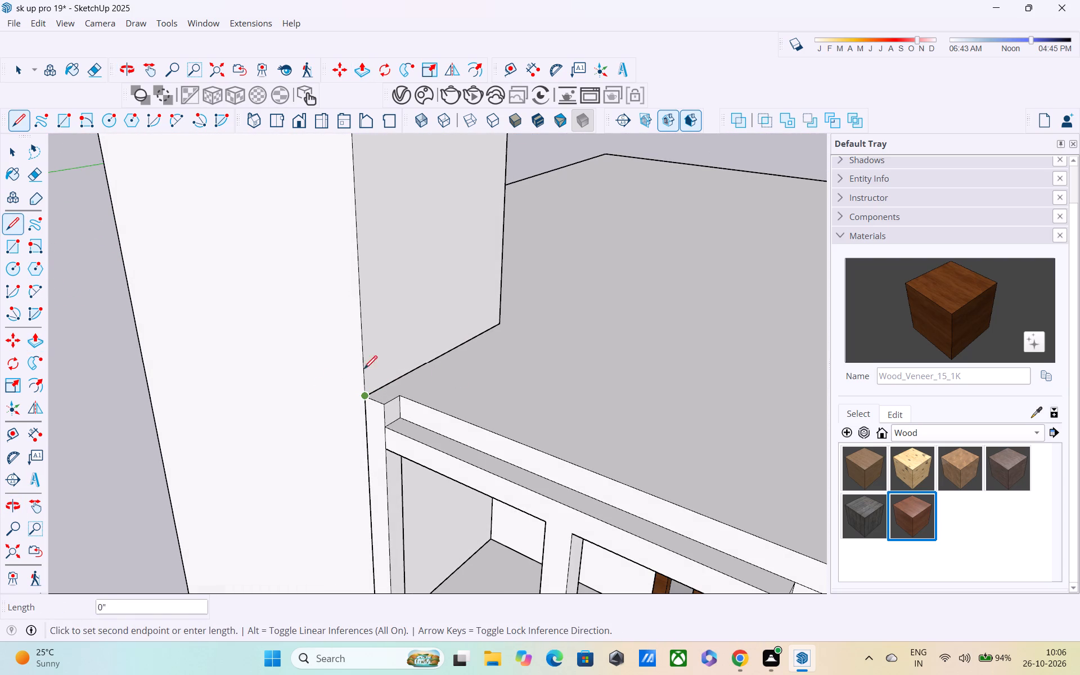
shift+middle_drag(362, 290, 375, 505)
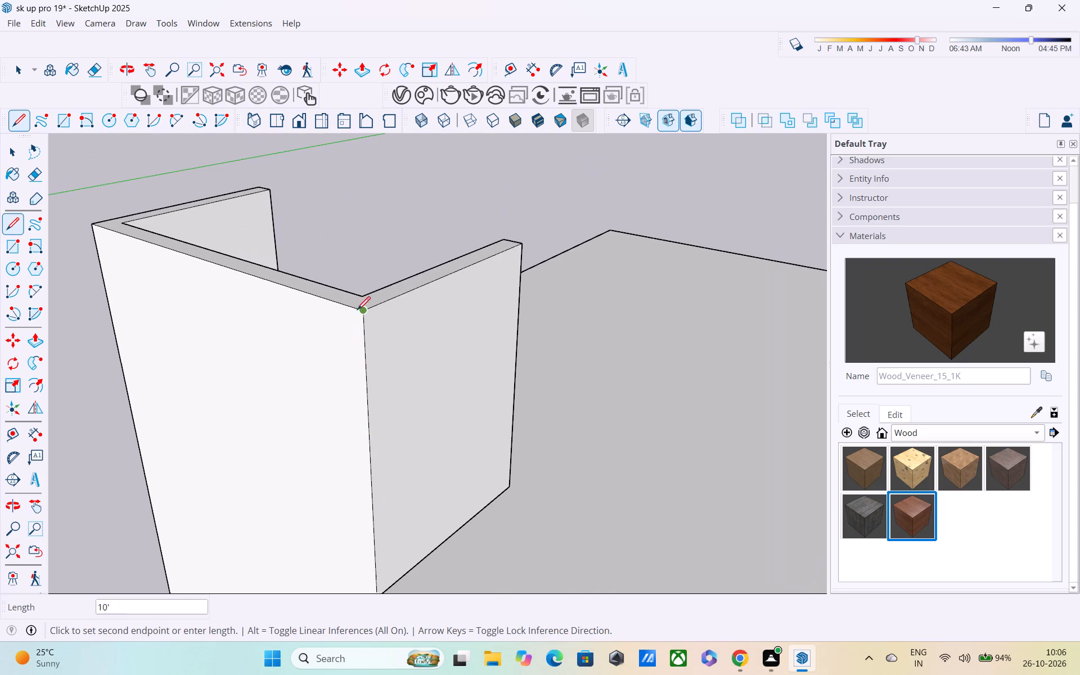
click(359, 313)
click(520, 247)
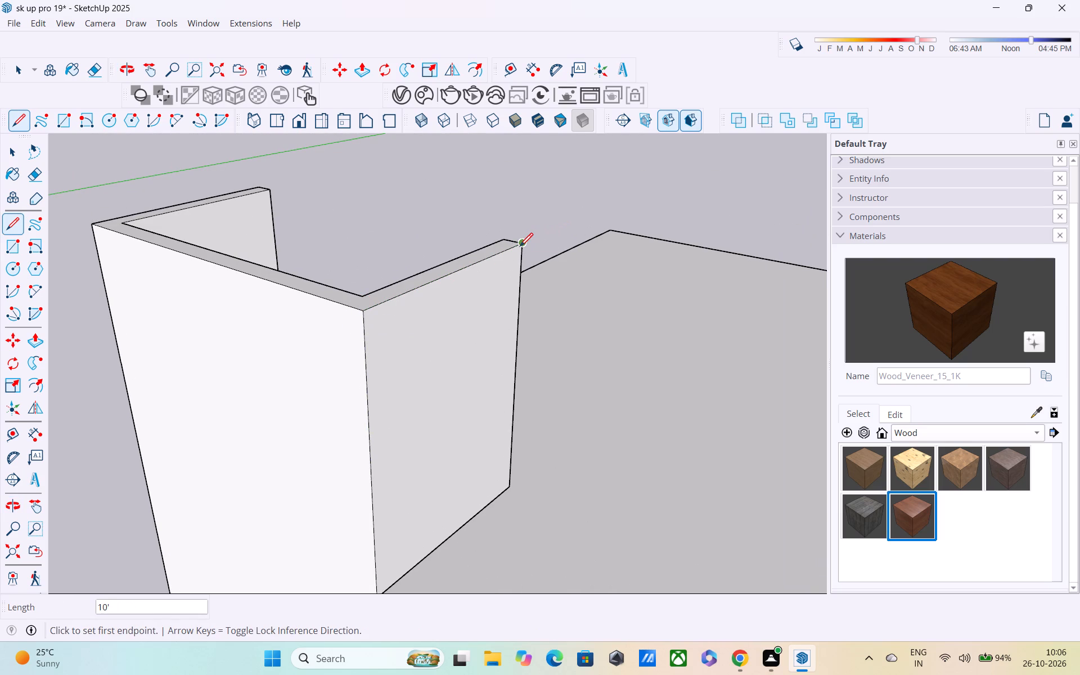
click(511, 488)
middle_drag(493, 460, 408, 365)
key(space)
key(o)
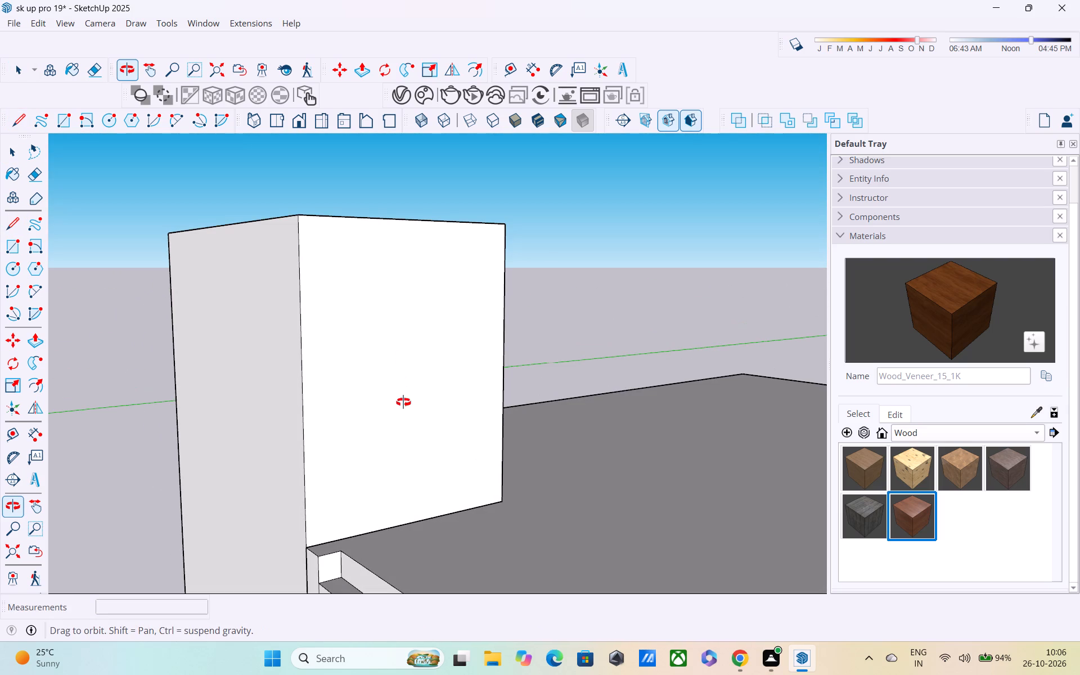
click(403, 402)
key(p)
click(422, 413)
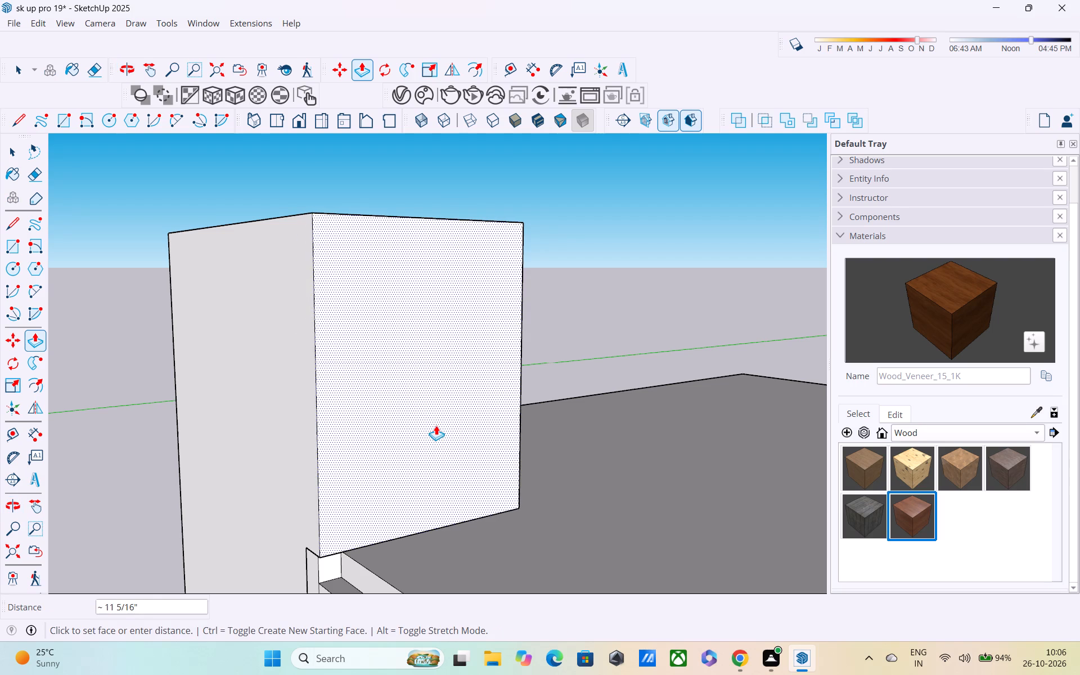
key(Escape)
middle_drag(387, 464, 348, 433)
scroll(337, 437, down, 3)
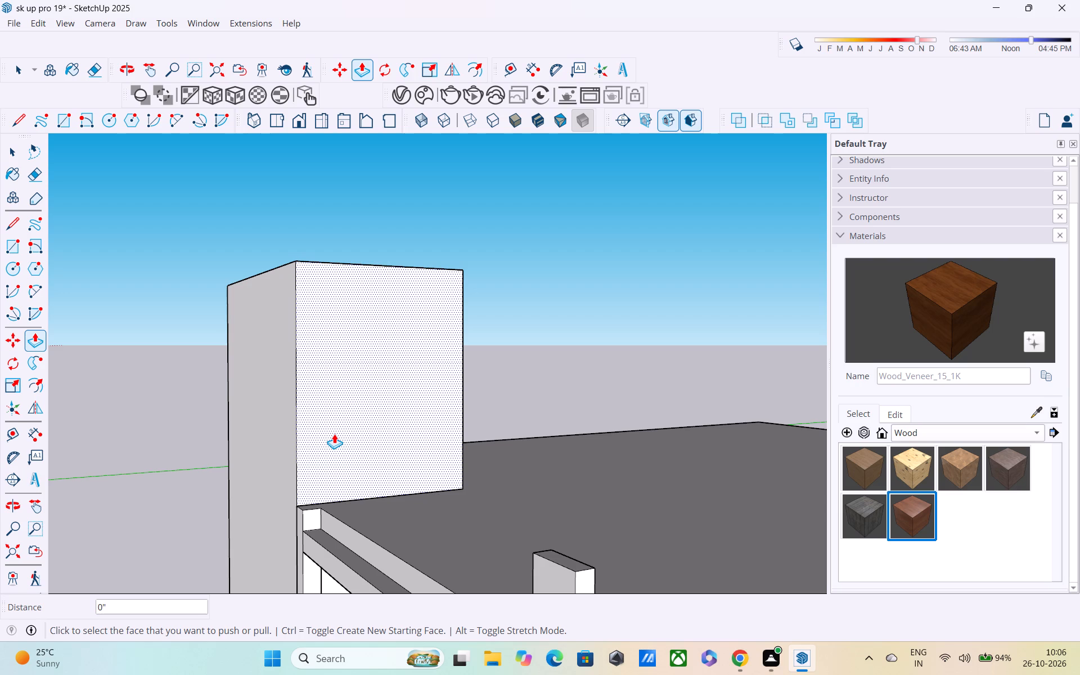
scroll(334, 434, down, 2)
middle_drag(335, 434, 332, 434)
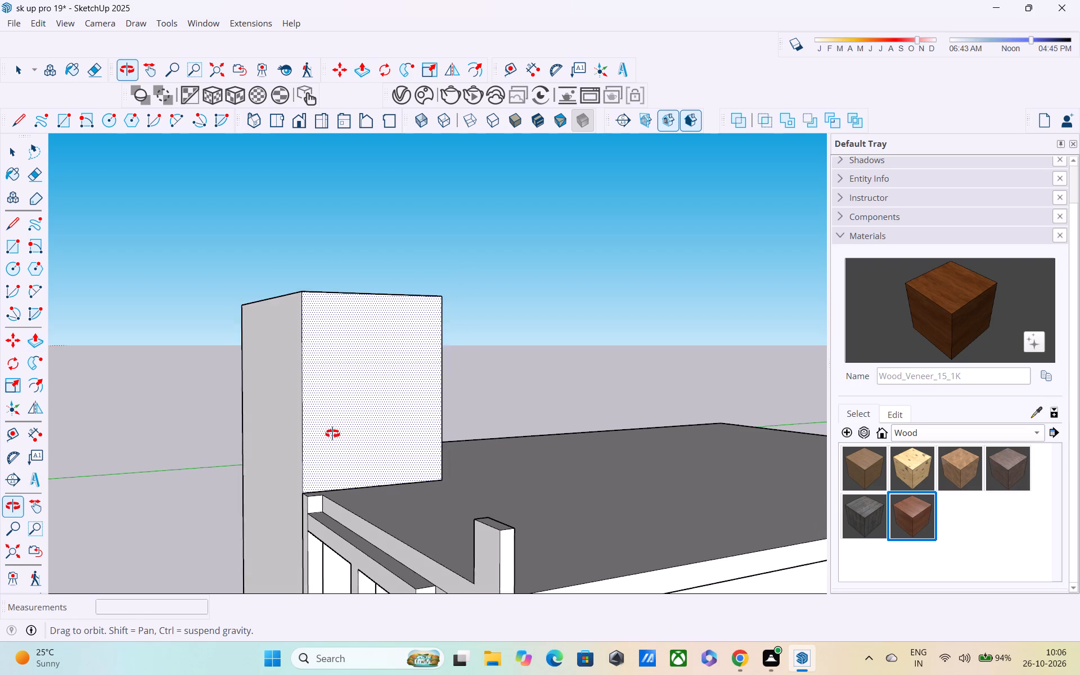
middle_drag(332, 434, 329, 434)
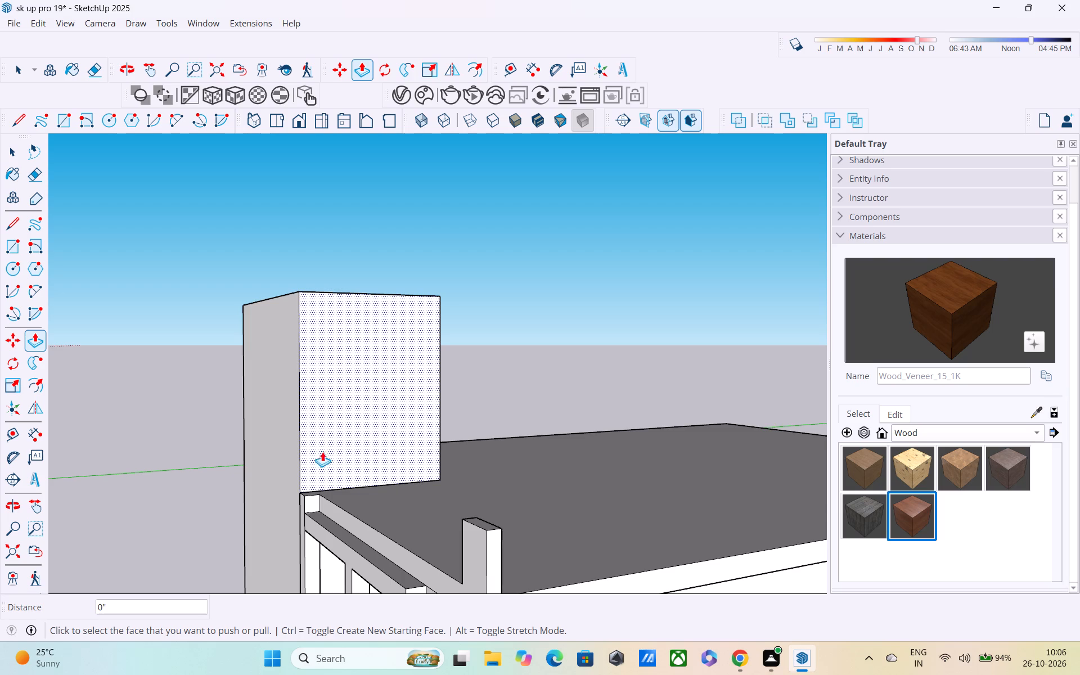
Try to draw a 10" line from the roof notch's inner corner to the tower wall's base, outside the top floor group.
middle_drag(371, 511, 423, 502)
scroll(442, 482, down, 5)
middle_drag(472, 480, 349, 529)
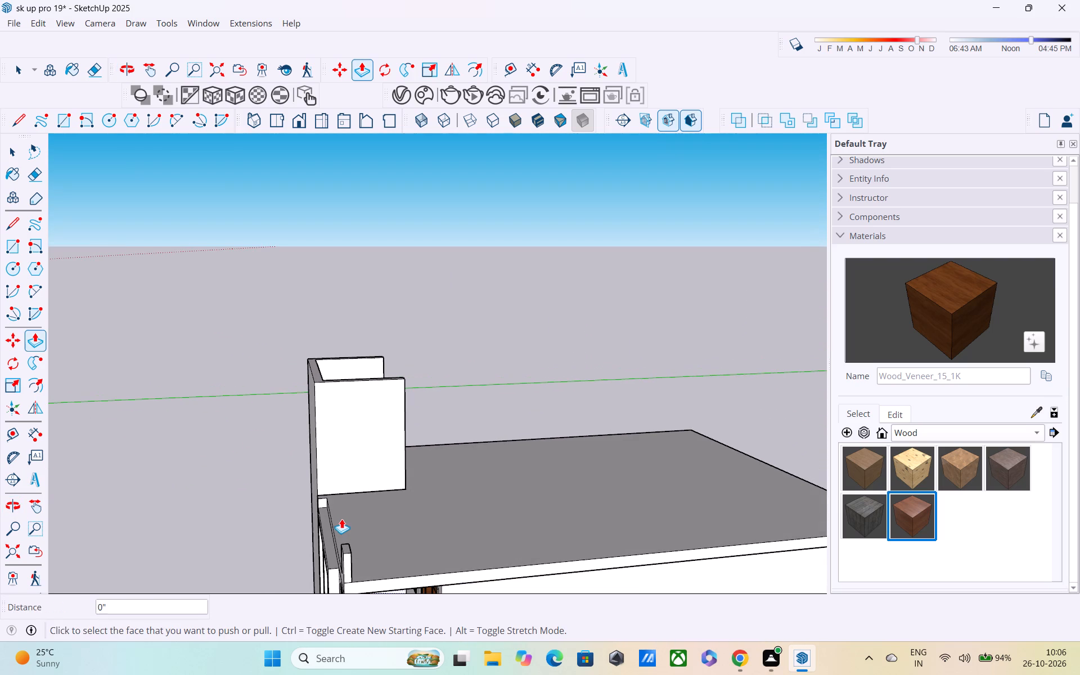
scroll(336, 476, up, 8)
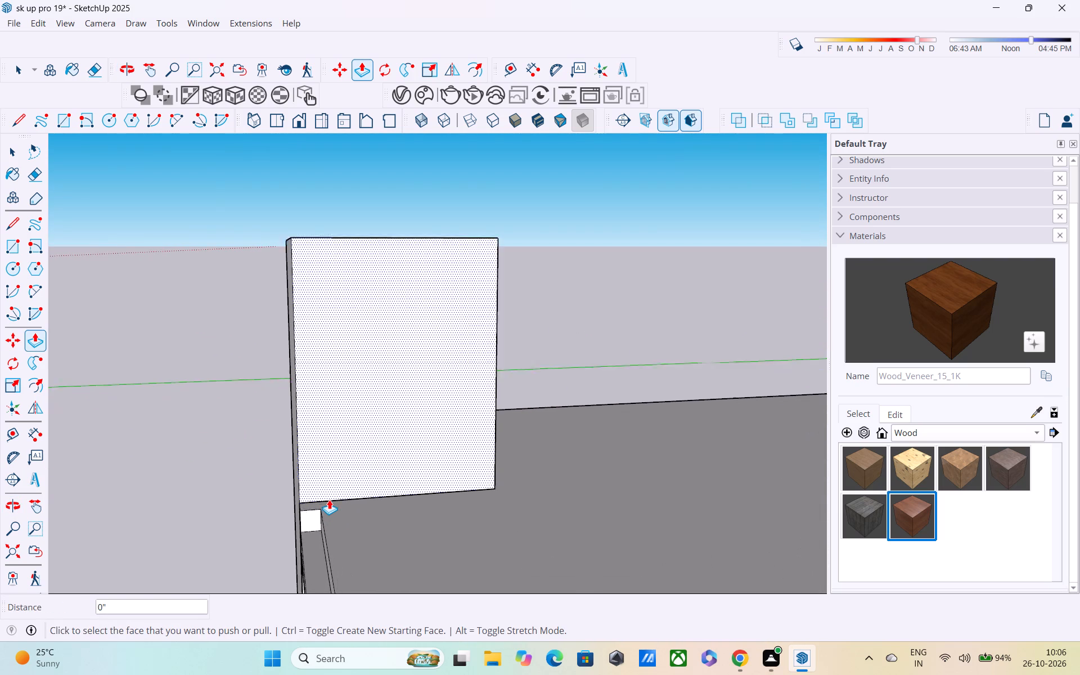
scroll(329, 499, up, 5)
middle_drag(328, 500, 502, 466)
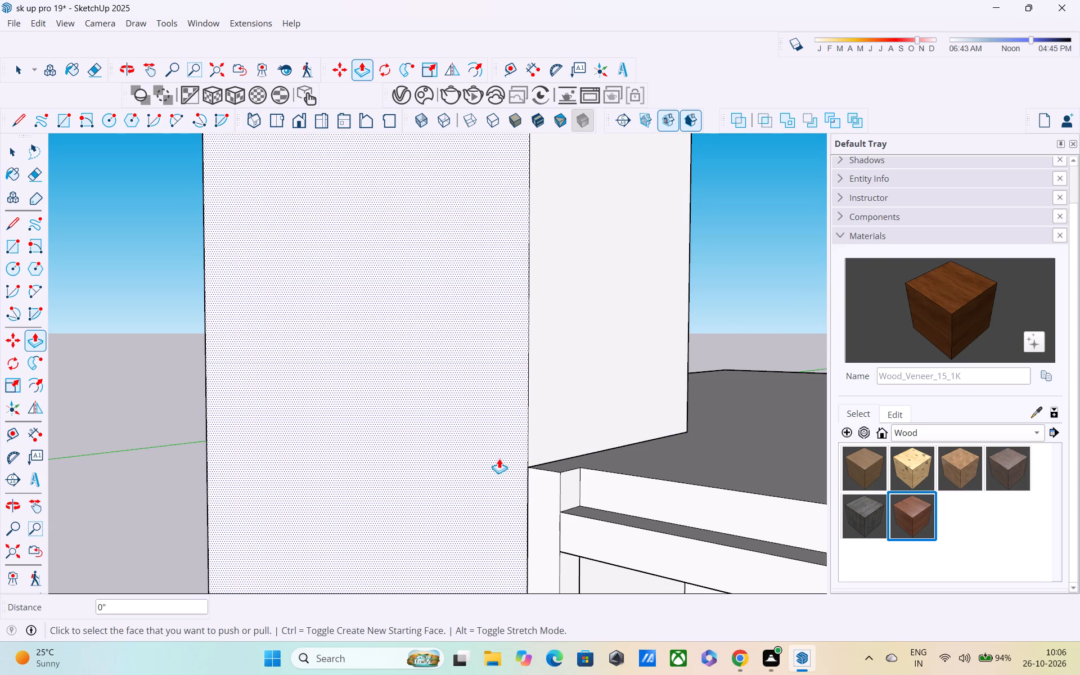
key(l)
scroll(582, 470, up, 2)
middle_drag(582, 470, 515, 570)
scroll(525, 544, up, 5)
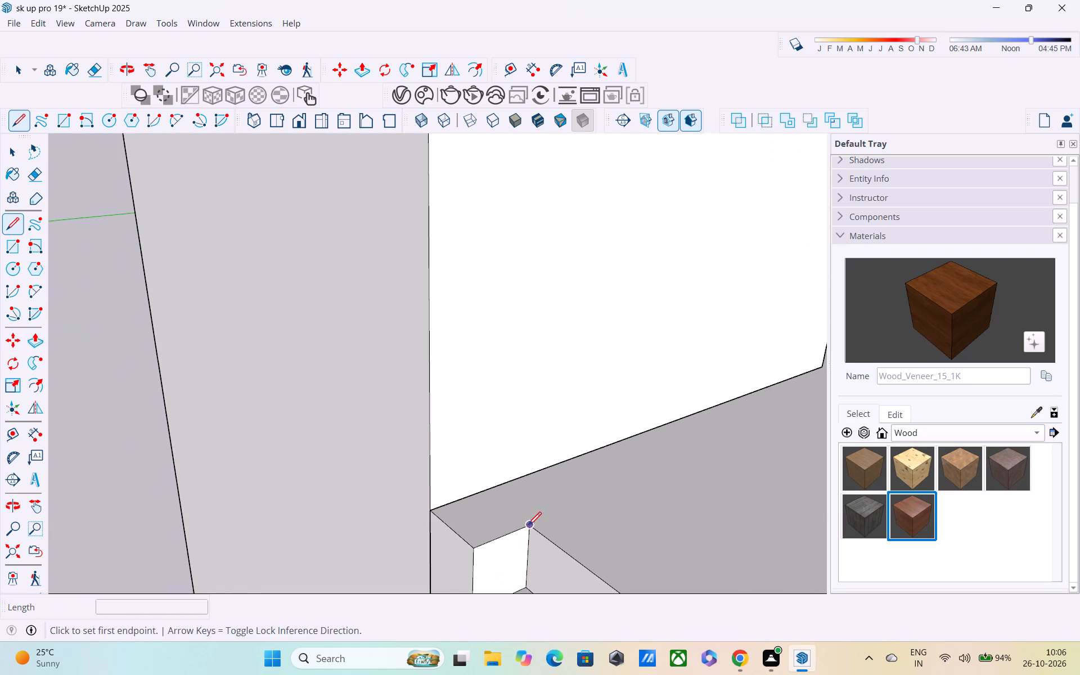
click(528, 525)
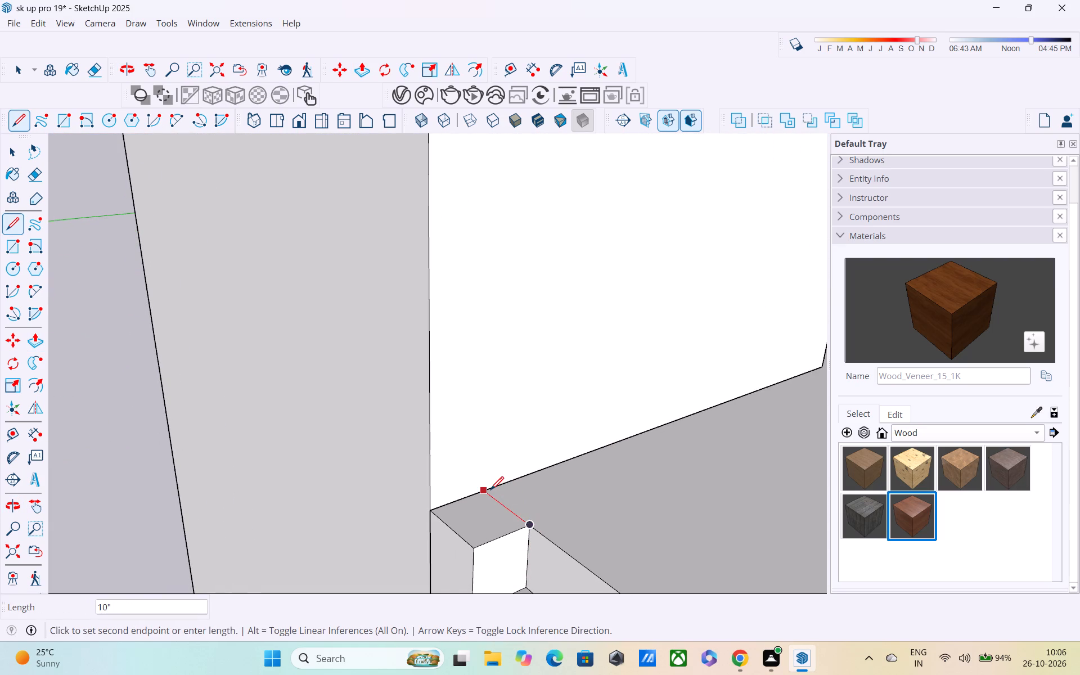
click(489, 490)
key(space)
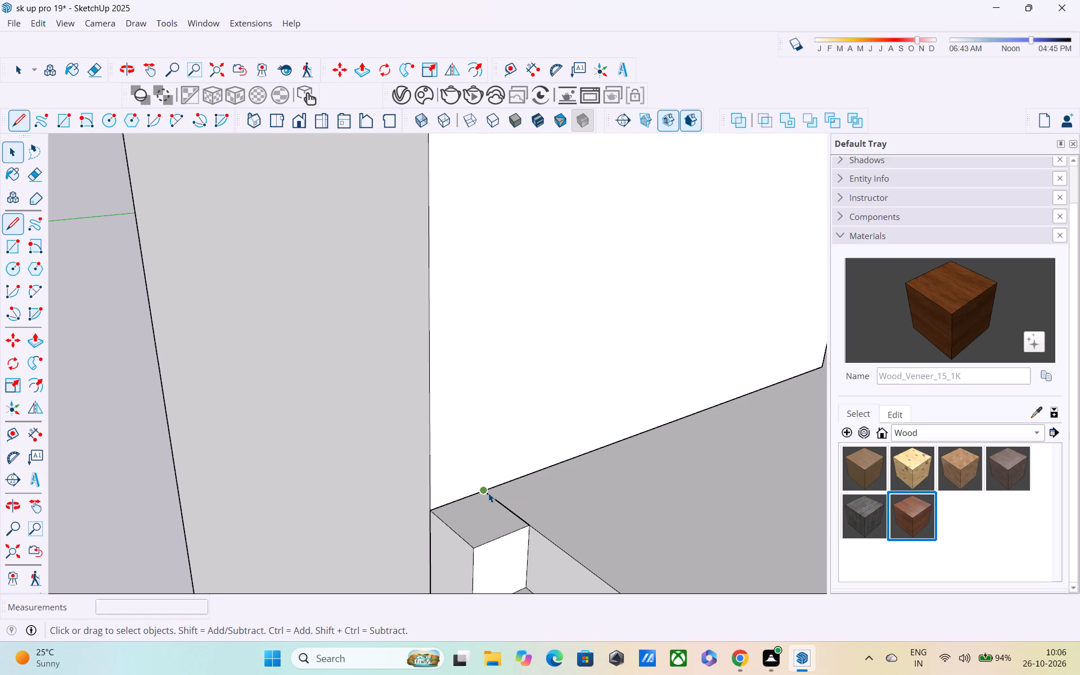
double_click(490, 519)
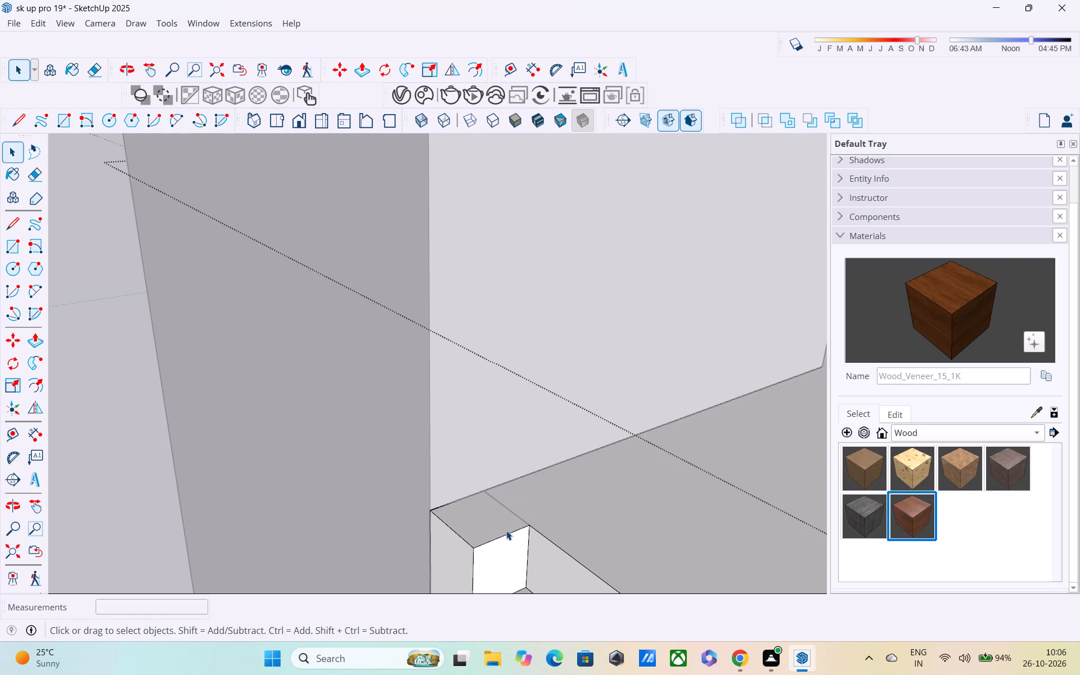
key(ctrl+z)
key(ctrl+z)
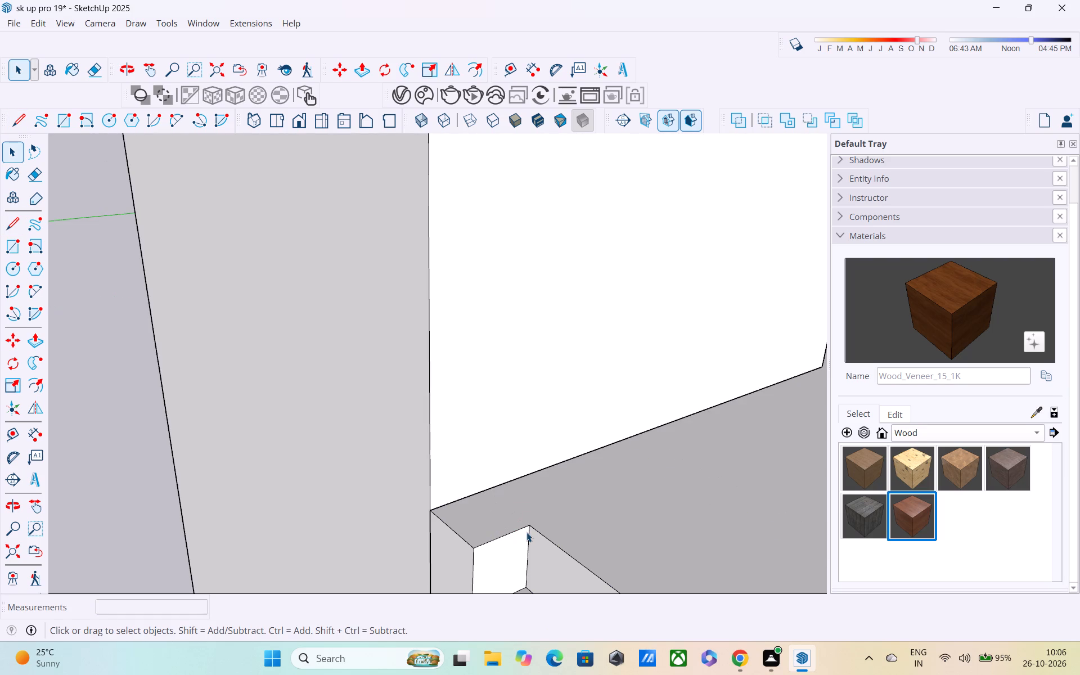
Inside the top floor group, draw a line closing off the roof corner beside the tower and push that face down 10" to the frame ledge.
double_click(526, 532)
key(l)
click(527, 526)
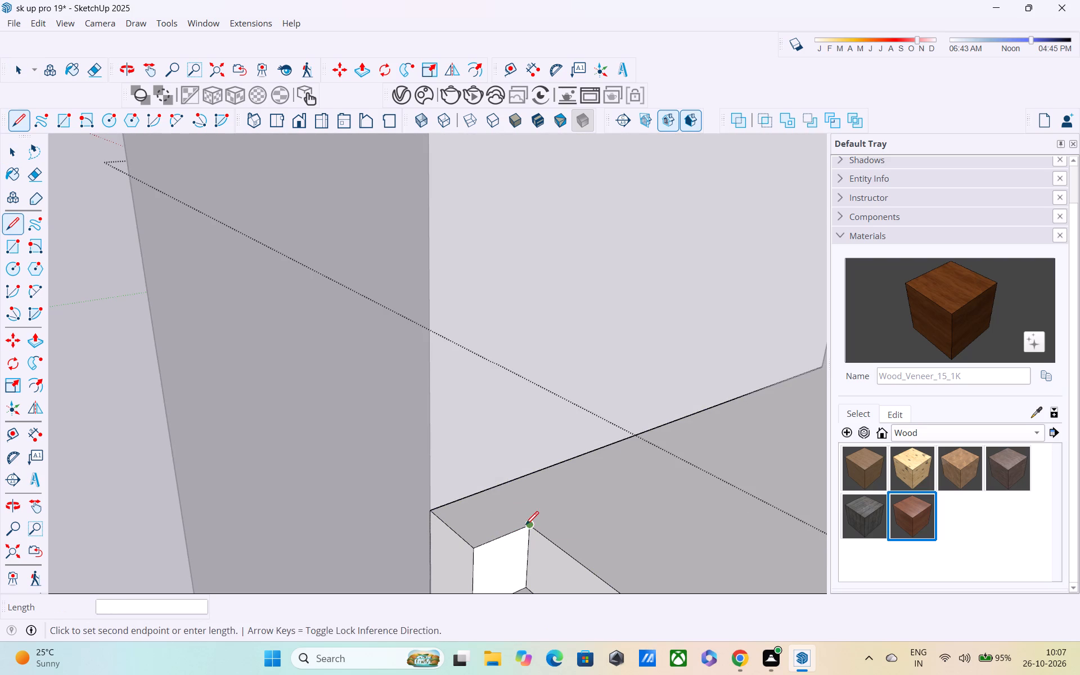
click(487, 491)
key(p)
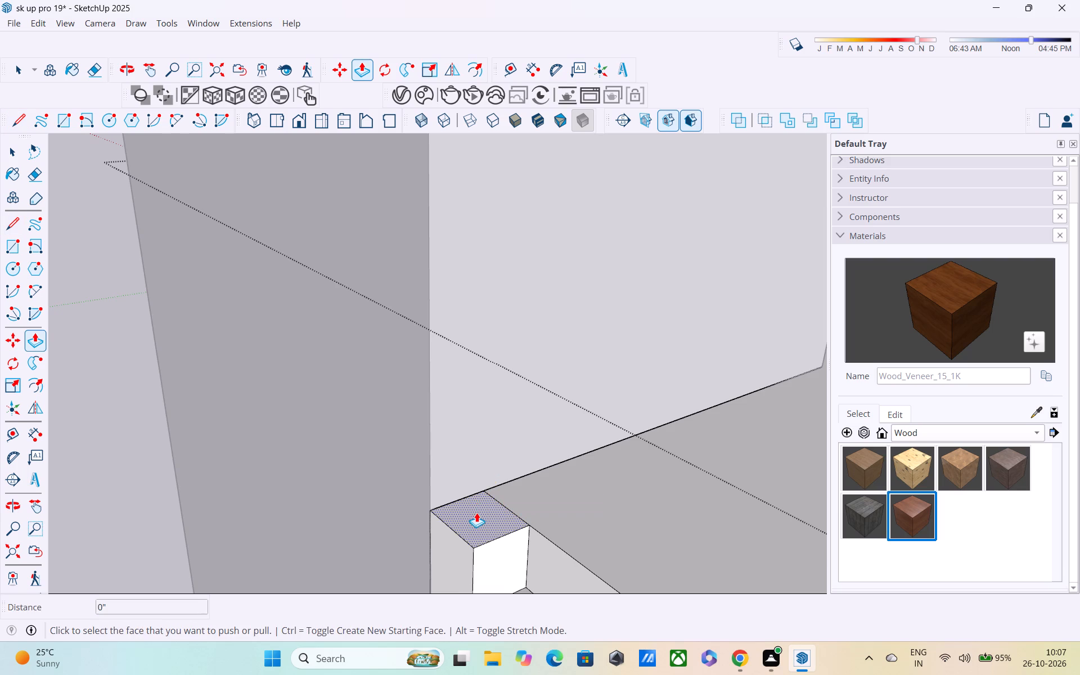
click(476, 512)
shift+middle_drag(487, 531, 468, 406)
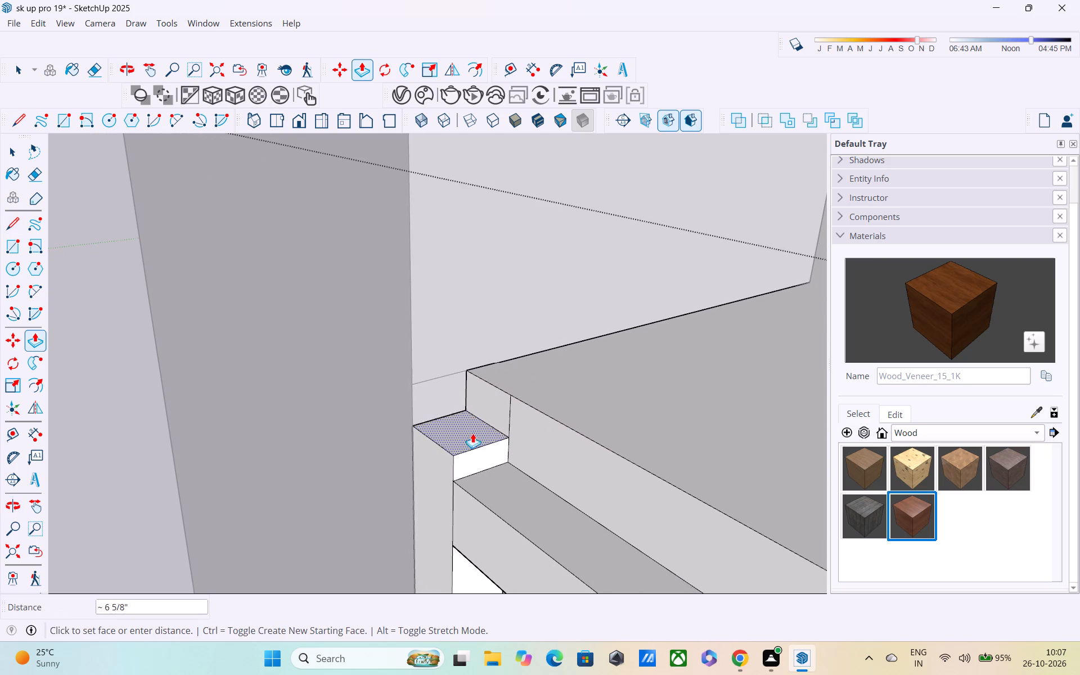
click(479, 481)
Look over the lowered corner beside the tower and leave the top floor group.
scroll(483, 475, down, 5)
middle_drag(504, 487, 551, 452)
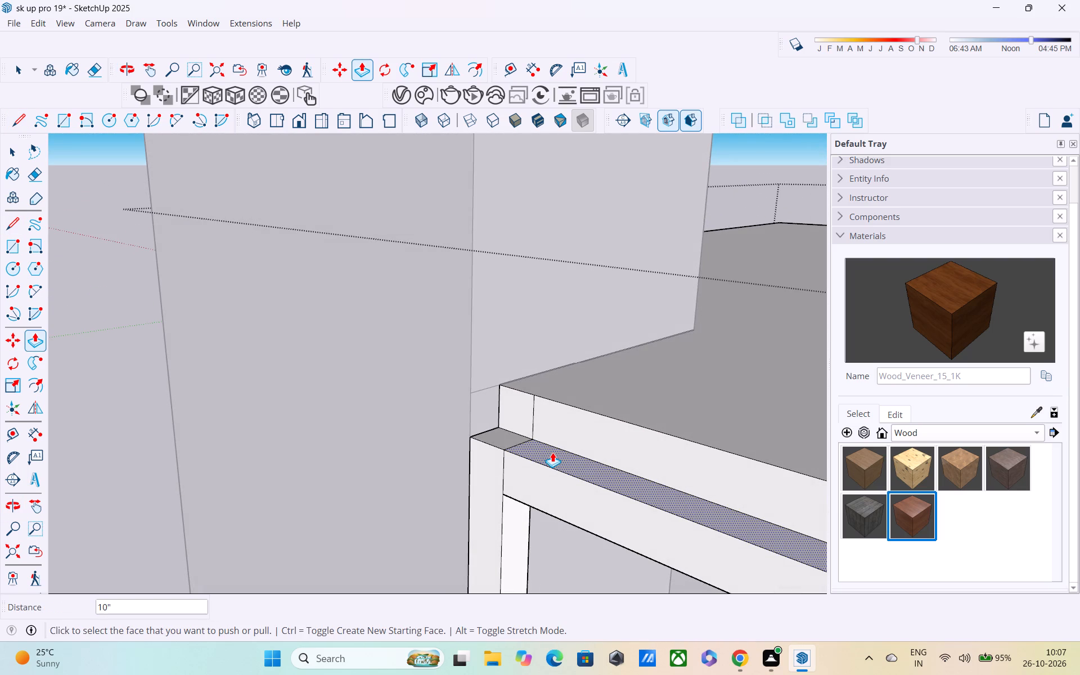
middle_drag(552, 454, 570, 494)
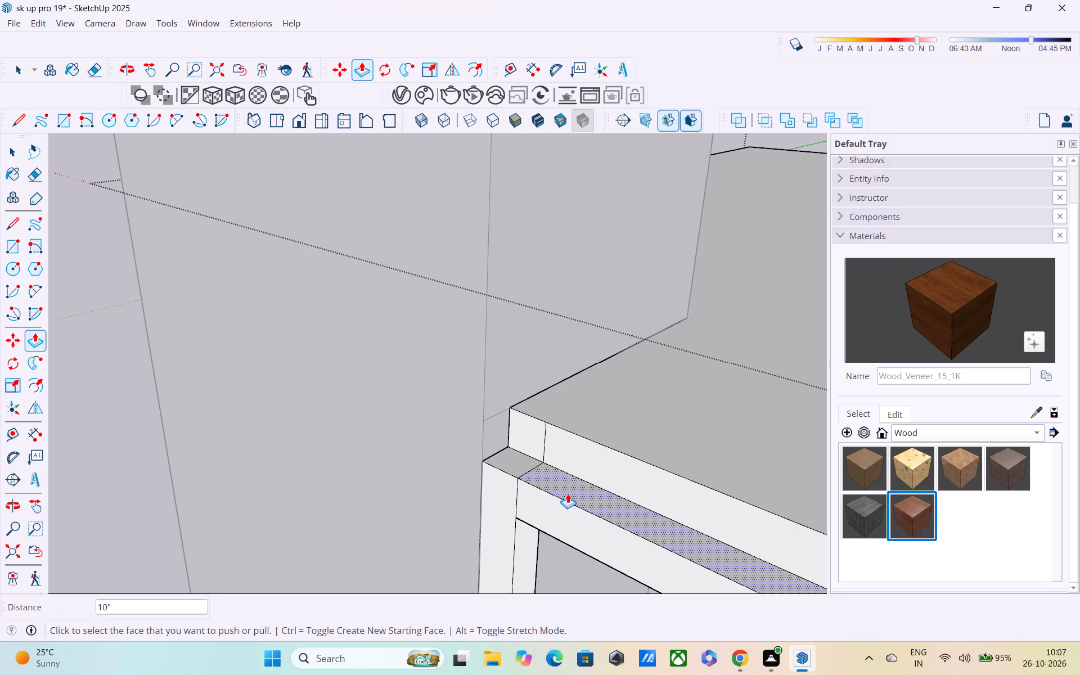
middle_drag(568, 493, 573, 524)
scroll(571, 515, down, 5)
middle_click(571, 516)
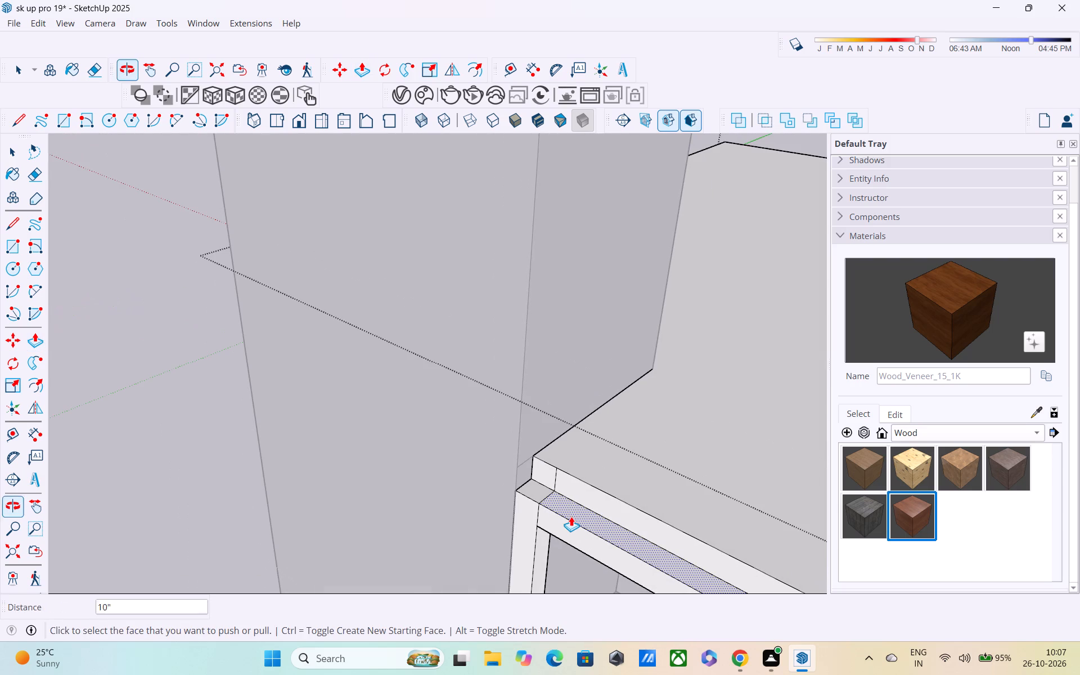
scroll(572, 516, down, 2)
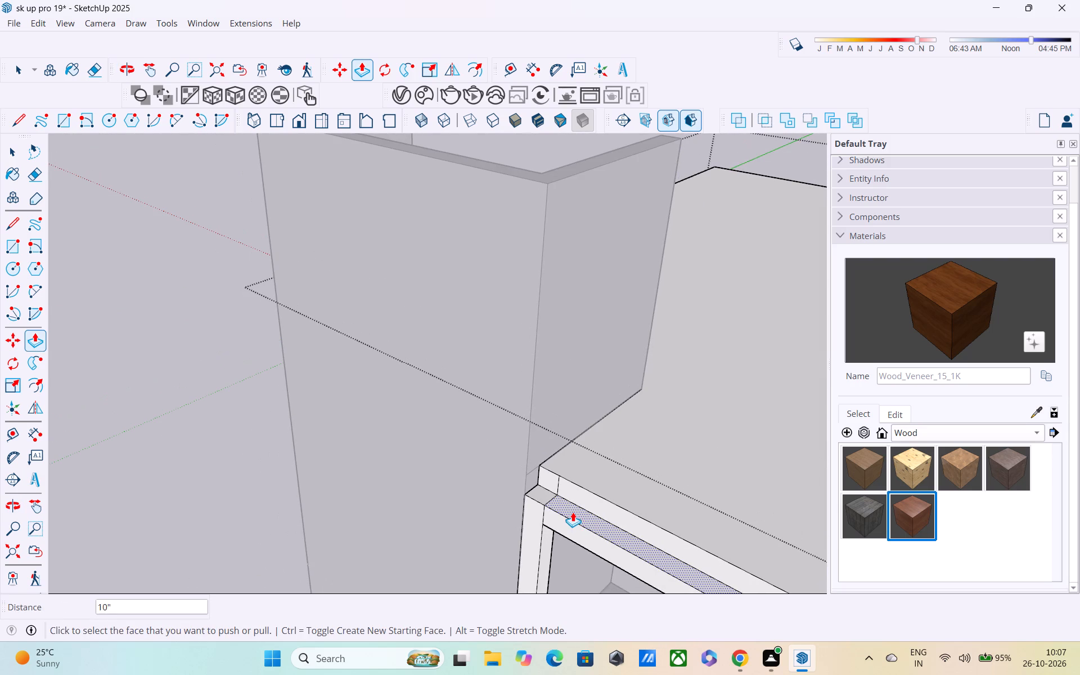
shift+middle_drag(573, 510, 493, 402)
scroll(491, 399, down, 4)
key(space)
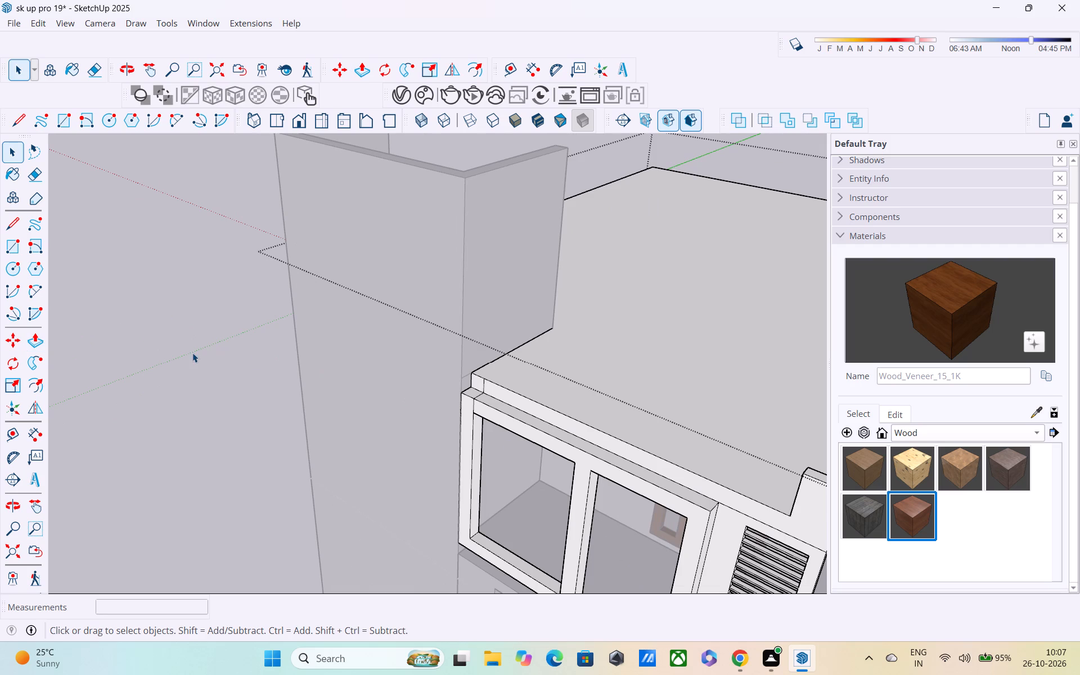
click(192, 353)
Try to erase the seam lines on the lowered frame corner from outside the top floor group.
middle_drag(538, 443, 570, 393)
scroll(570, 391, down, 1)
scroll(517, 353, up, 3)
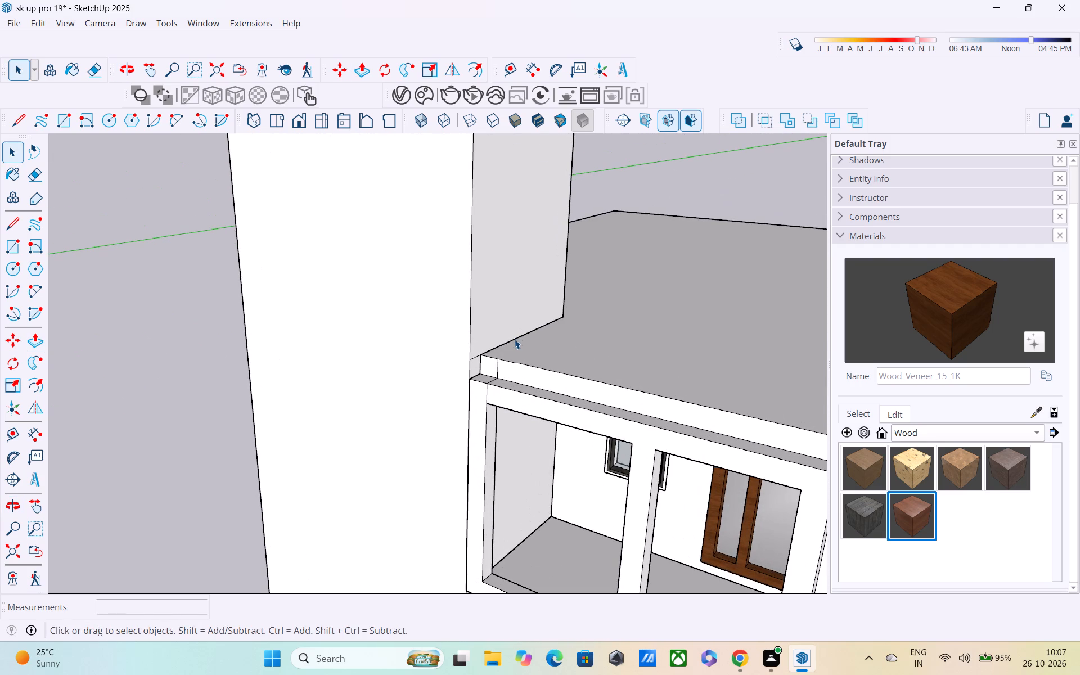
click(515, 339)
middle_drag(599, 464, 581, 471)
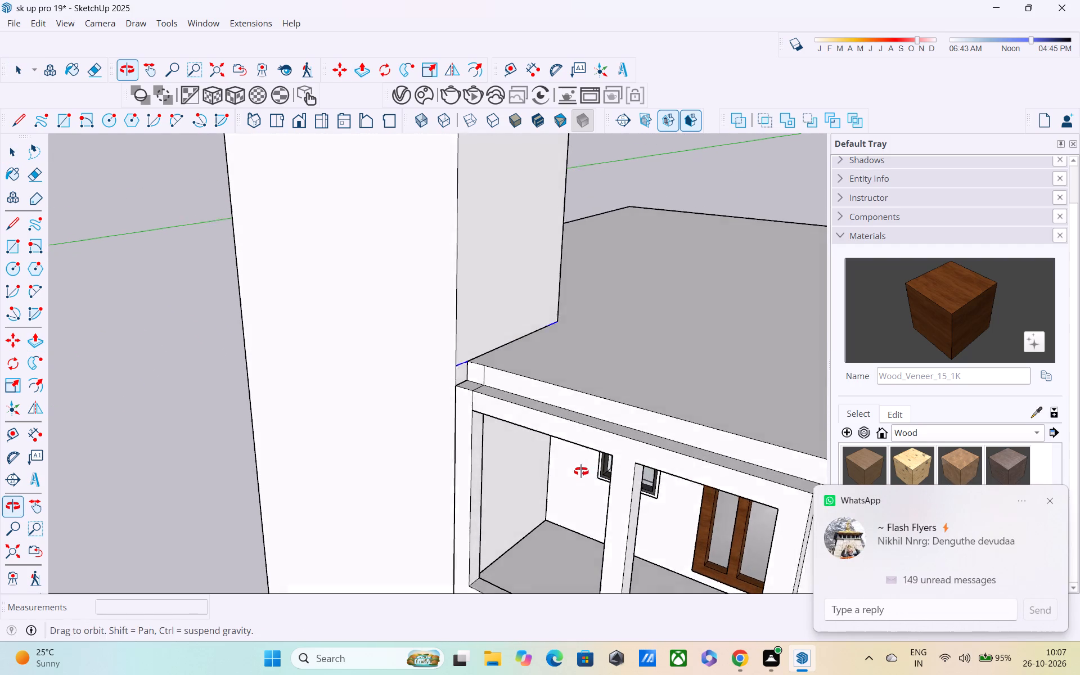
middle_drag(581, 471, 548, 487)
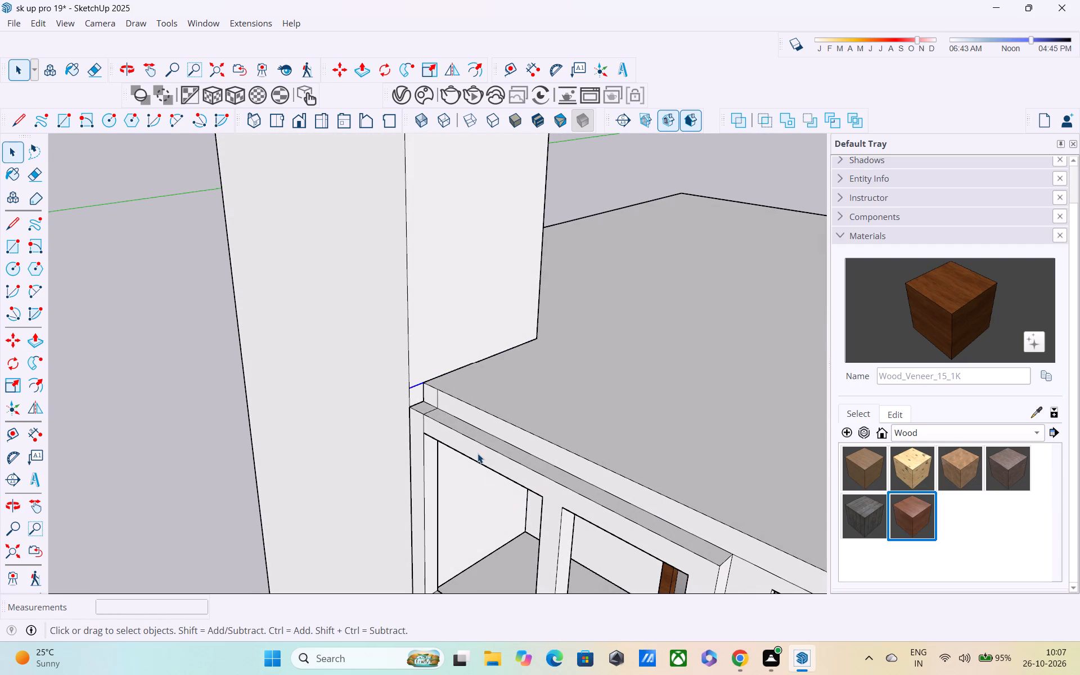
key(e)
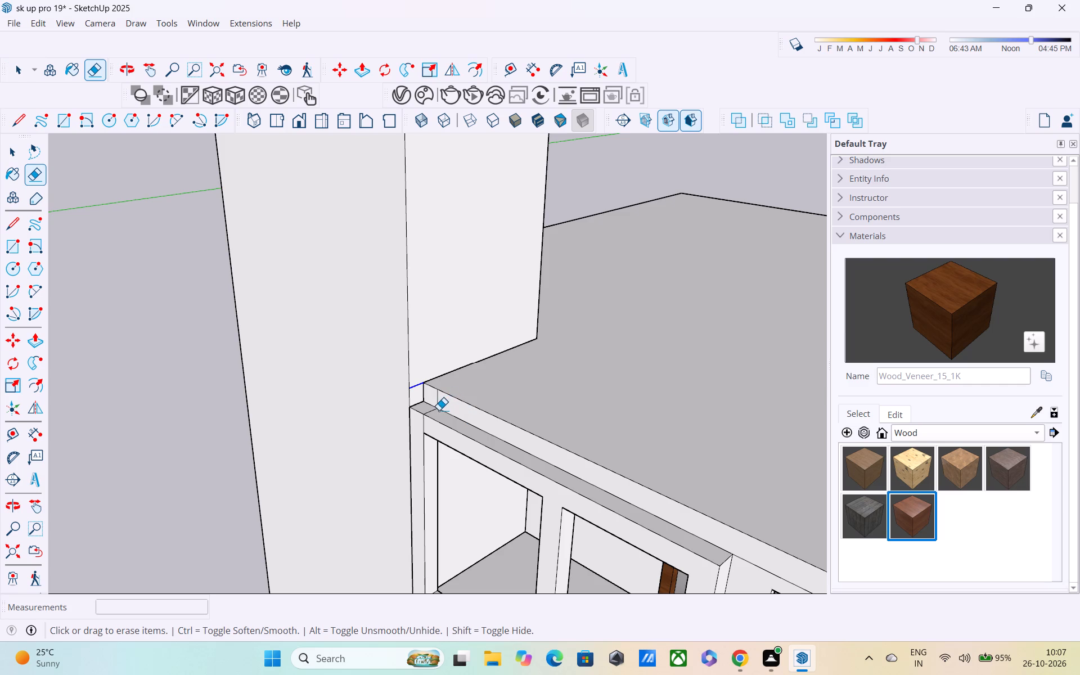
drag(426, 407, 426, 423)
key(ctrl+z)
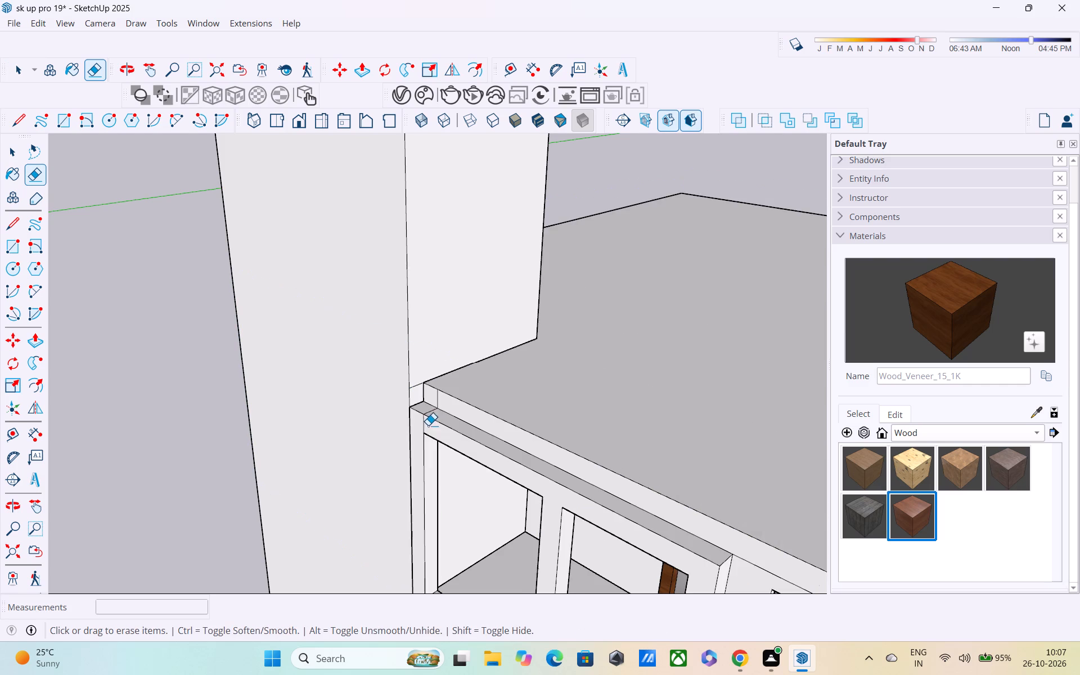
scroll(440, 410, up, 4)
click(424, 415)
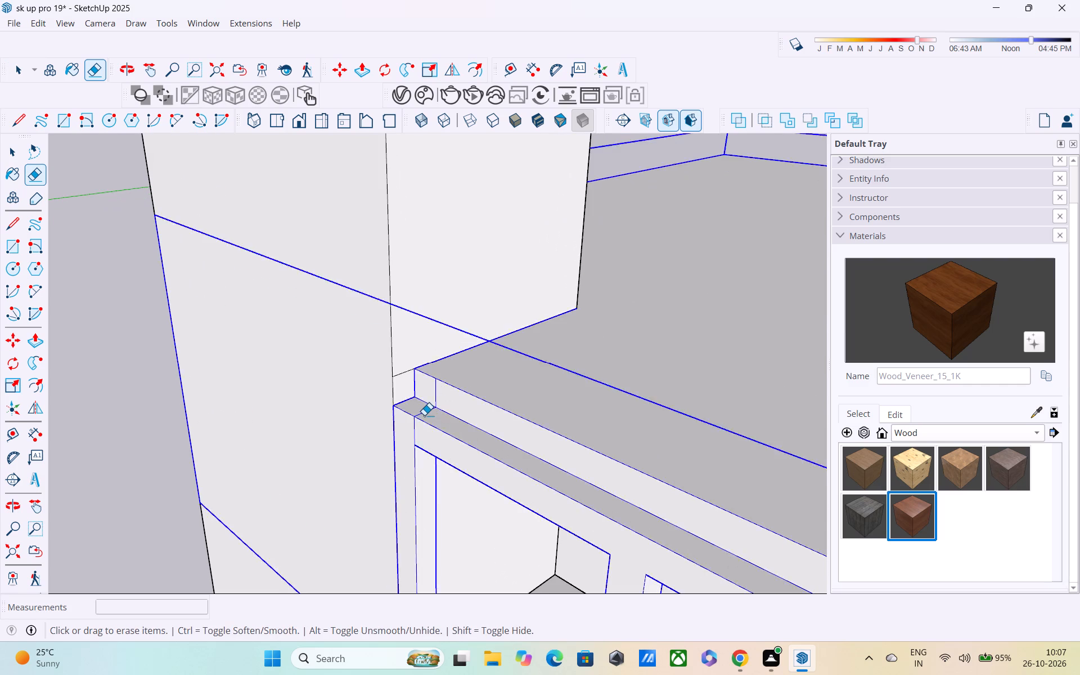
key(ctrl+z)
Inside the top floor group, erase the seam lines on the ledge, the roof edge and the frame front at the lowered corner.
key(space)
double_click(443, 424)
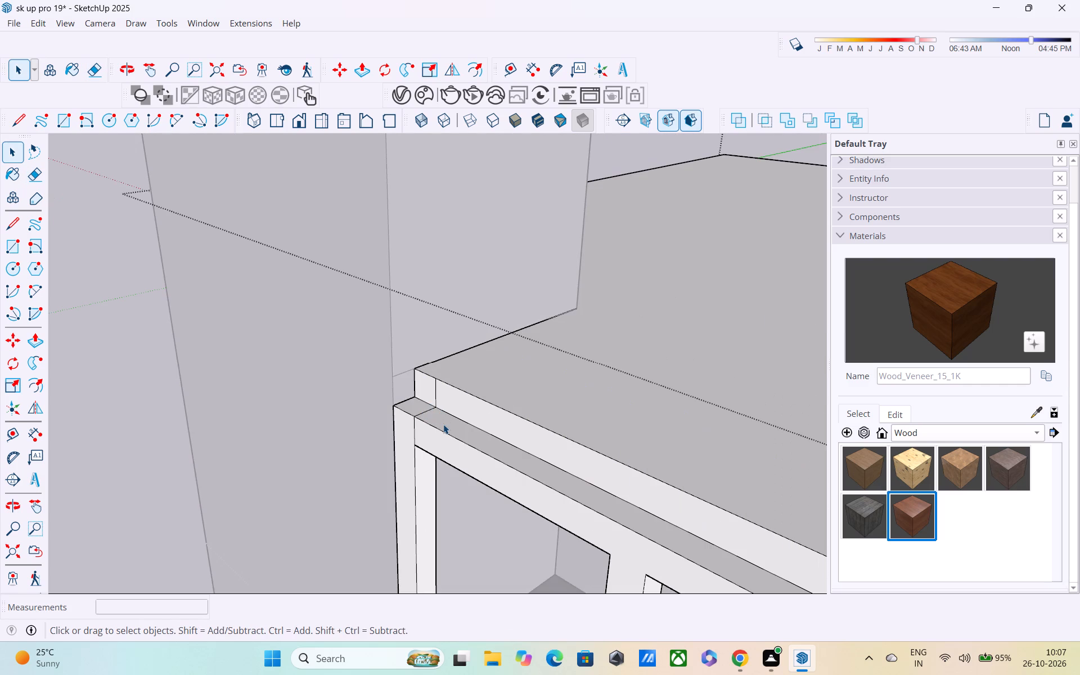
key(e)
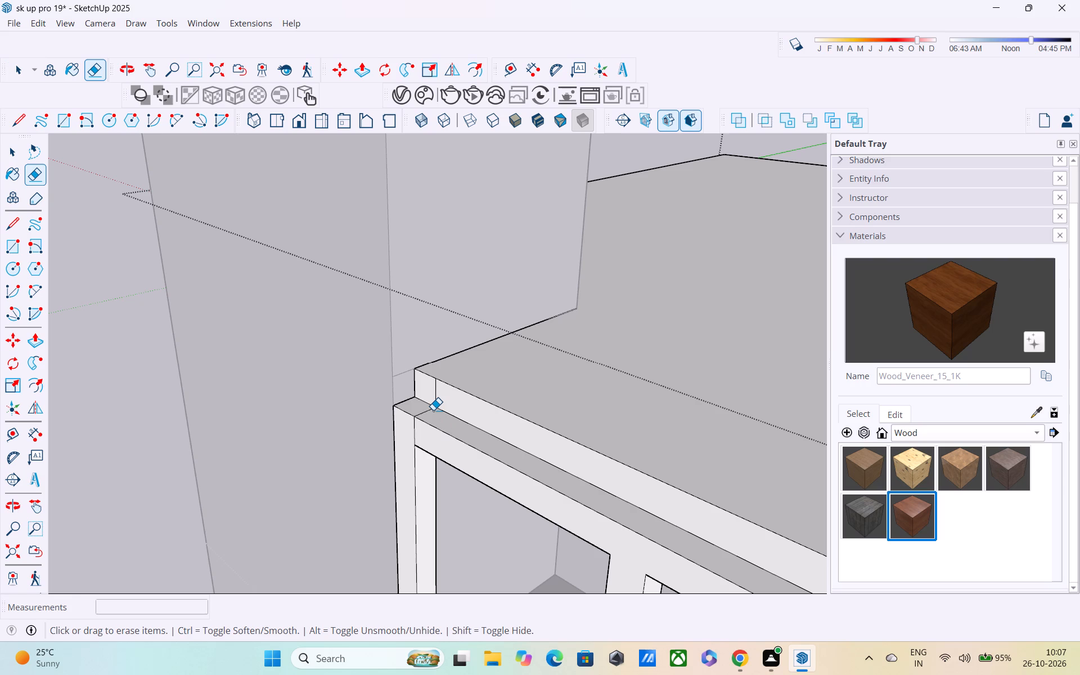
click(433, 410)
click(436, 394)
scroll(448, 426, down, 2)
middle_drag(459, 426, 469, 426)
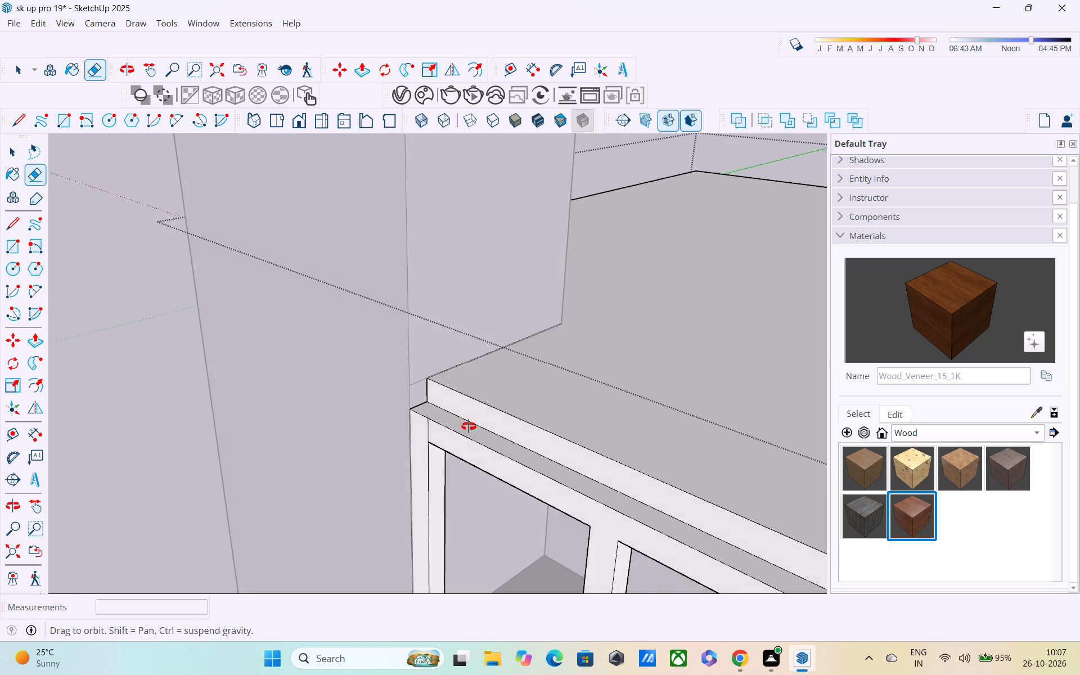
middle_drag(469, 426, 537, 411)
scroll(511, 408, up, 3)
click(508, 407)
Draw a rectangle about 6' 6 13/16" by 9" on the balcony frame's top ledge, starting at its outer corner against the tower.
scroll(511, 411, down, 4)
middle_drag(584, 413, 536, 431)
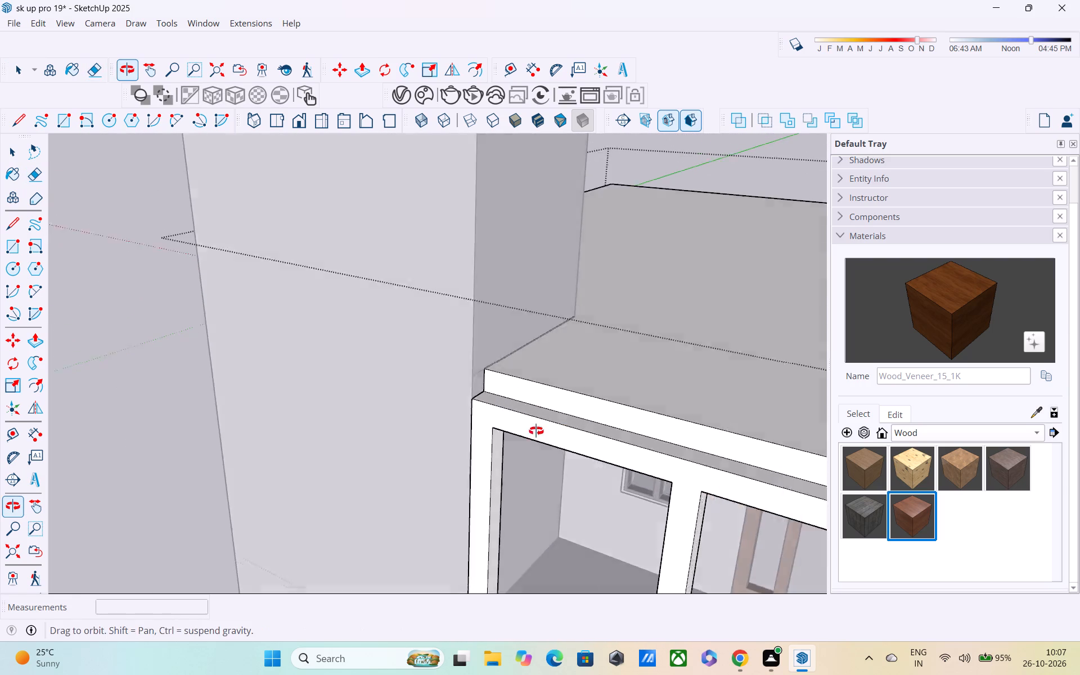
middle_drag(536, 431, 481, 438)
key(r)
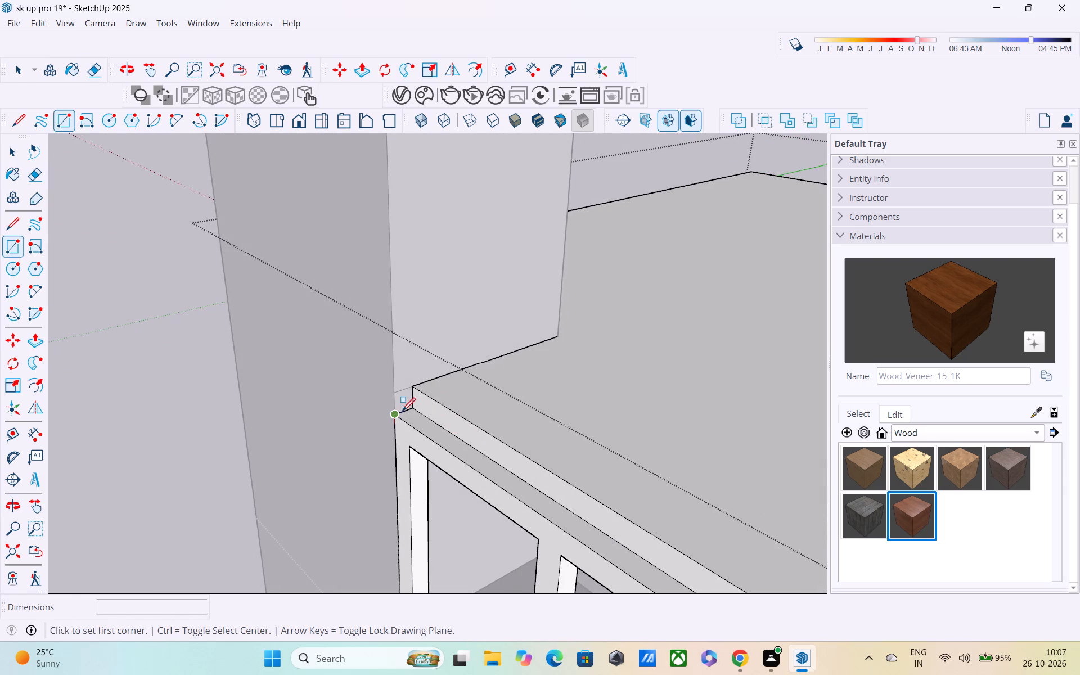
click(400, 412)
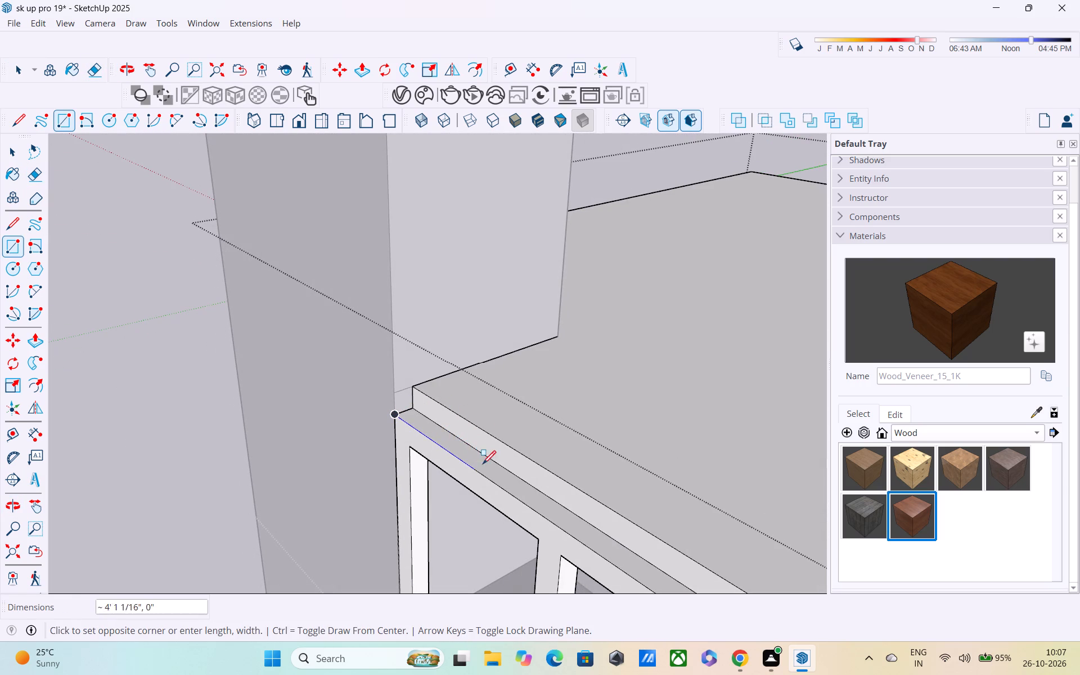
middle_drag(492, 465, 561, 433)
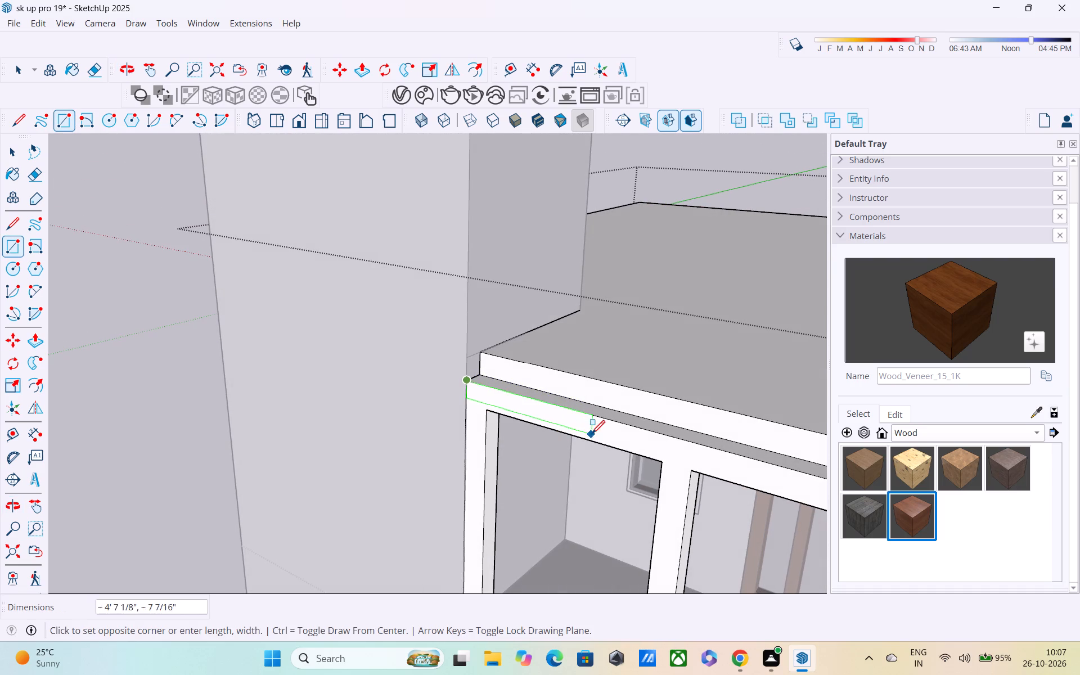
middle_drag(604, 425, 658, 432)
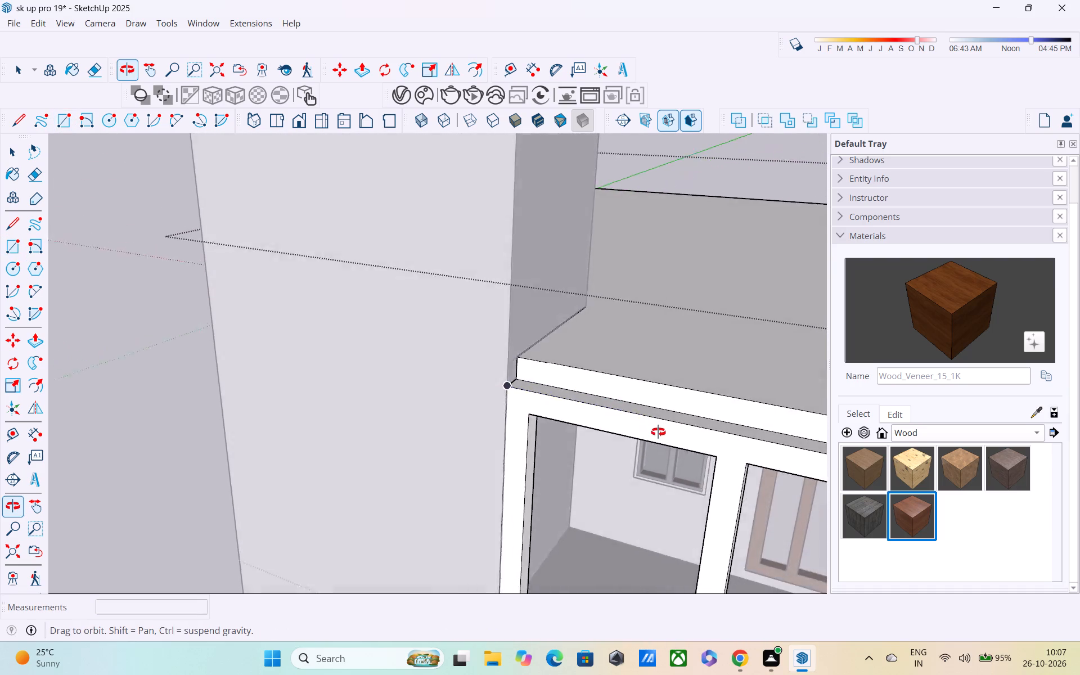
middle_drag(658, 432, 604, 407)
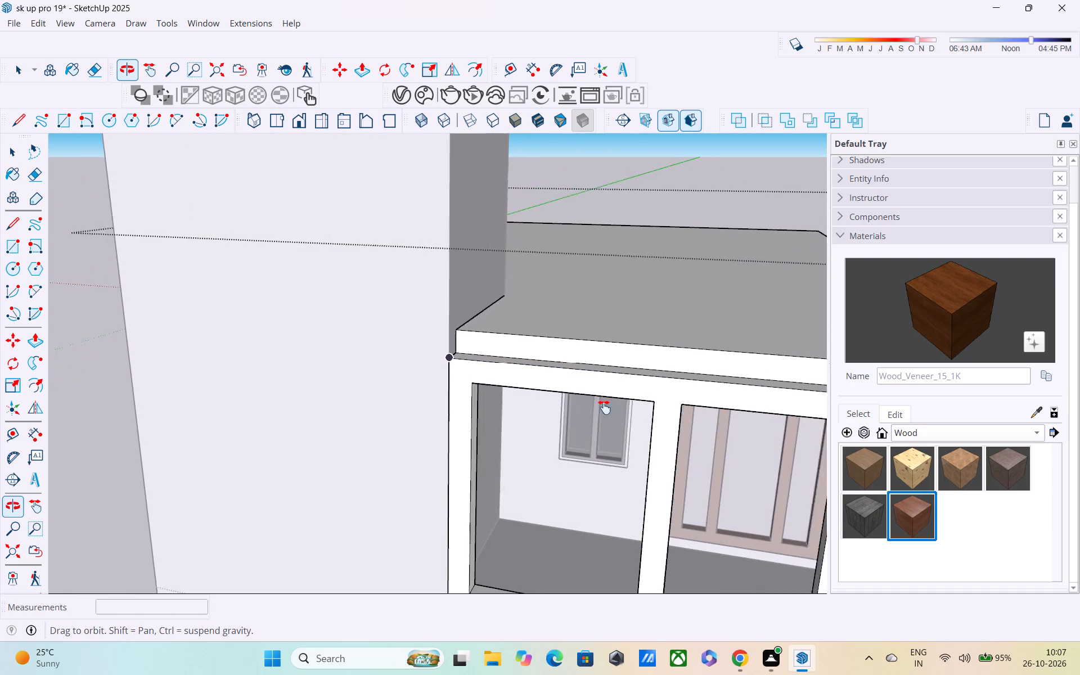
middle_drag(604, 407, 560, 407)
middle_drag(568, 381, 622, 352)
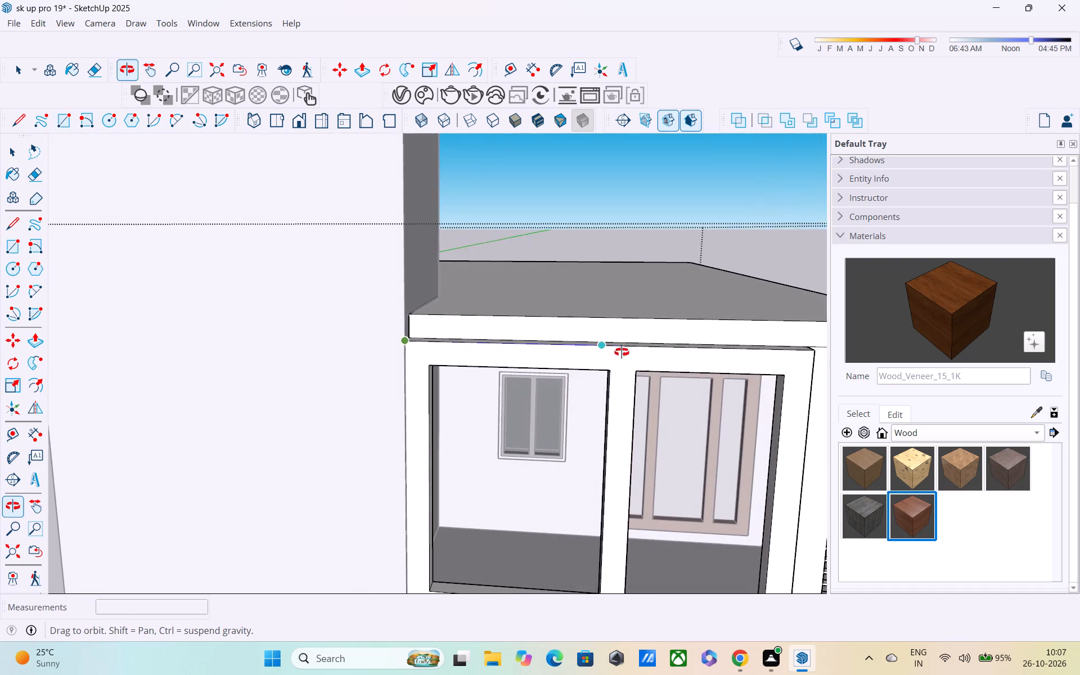
middle_drag(622, 352, 622, 352)
click(606, 343)
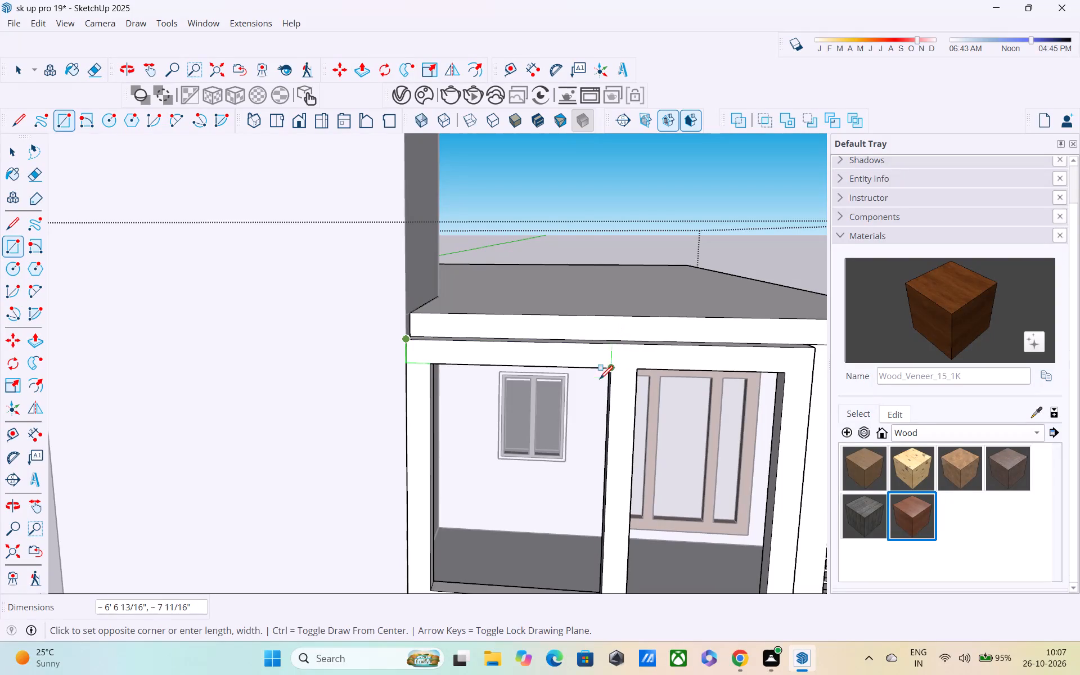
middle_drag(600, 351, 547, 486)
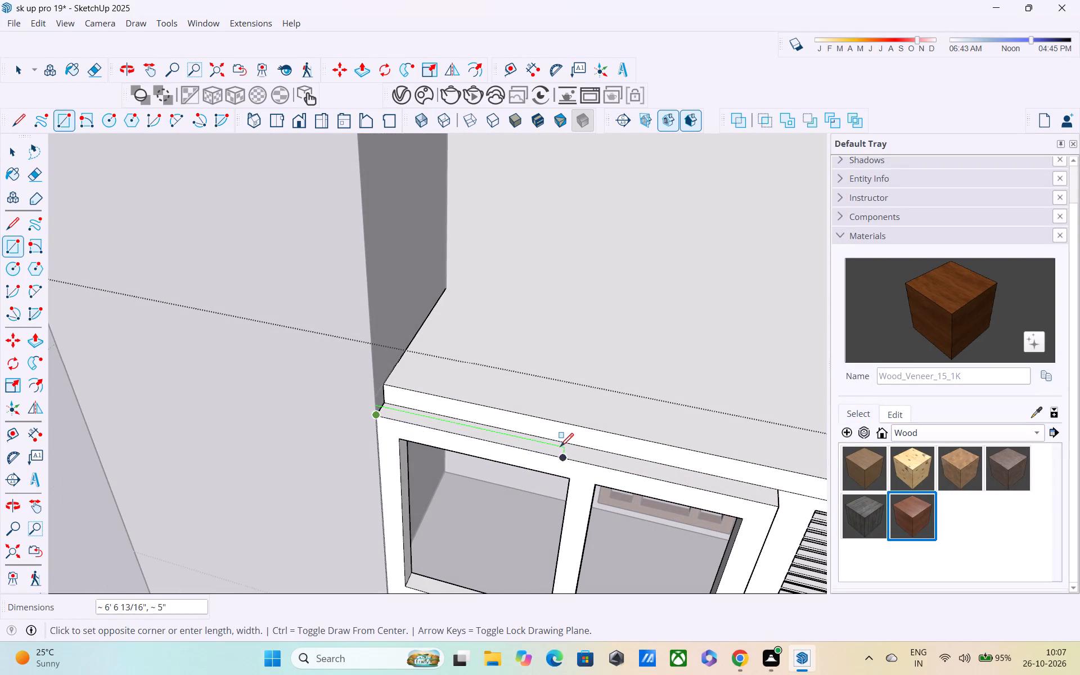
click(564, 443)
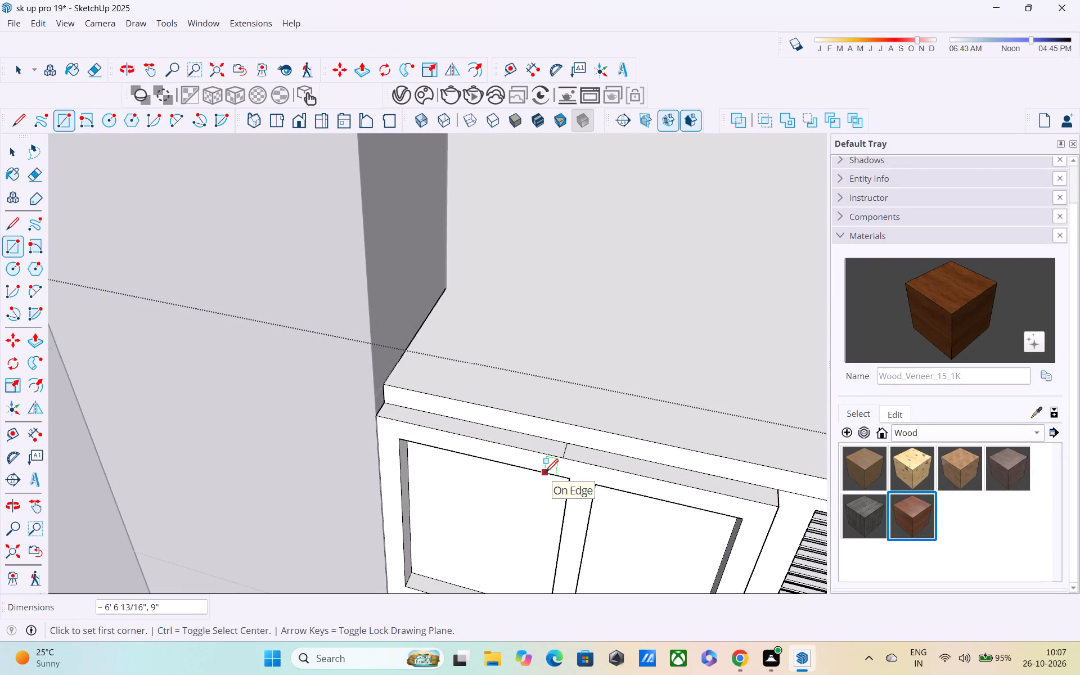
Undo the rectangle drawn on the balcony frame's top ledge.
key(ctrl+z)
key(space)
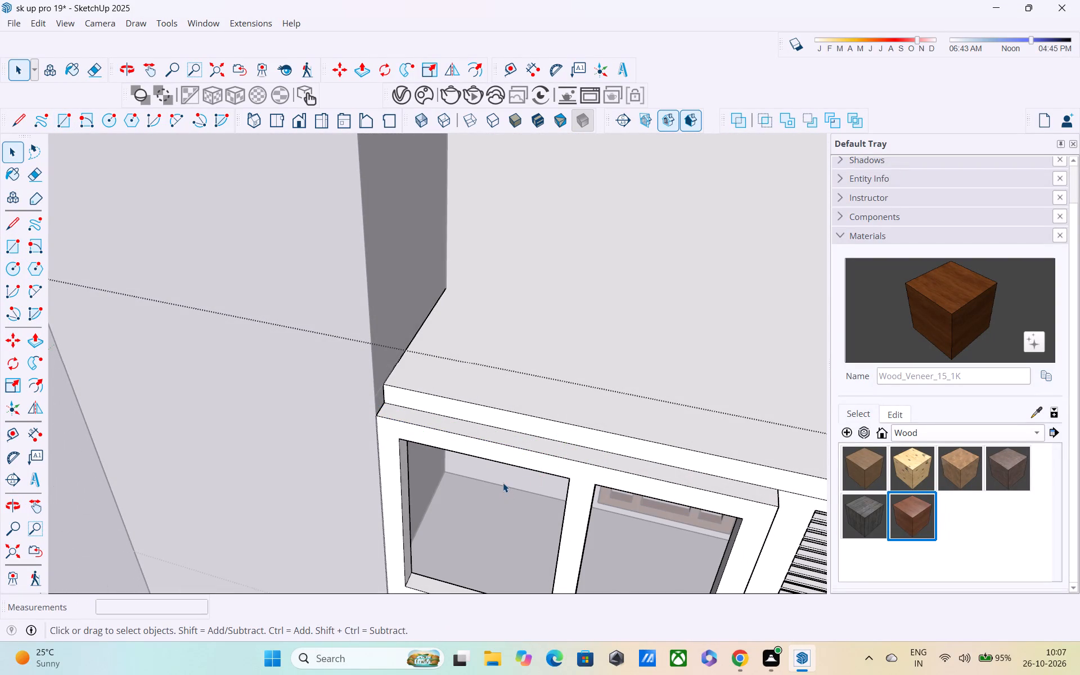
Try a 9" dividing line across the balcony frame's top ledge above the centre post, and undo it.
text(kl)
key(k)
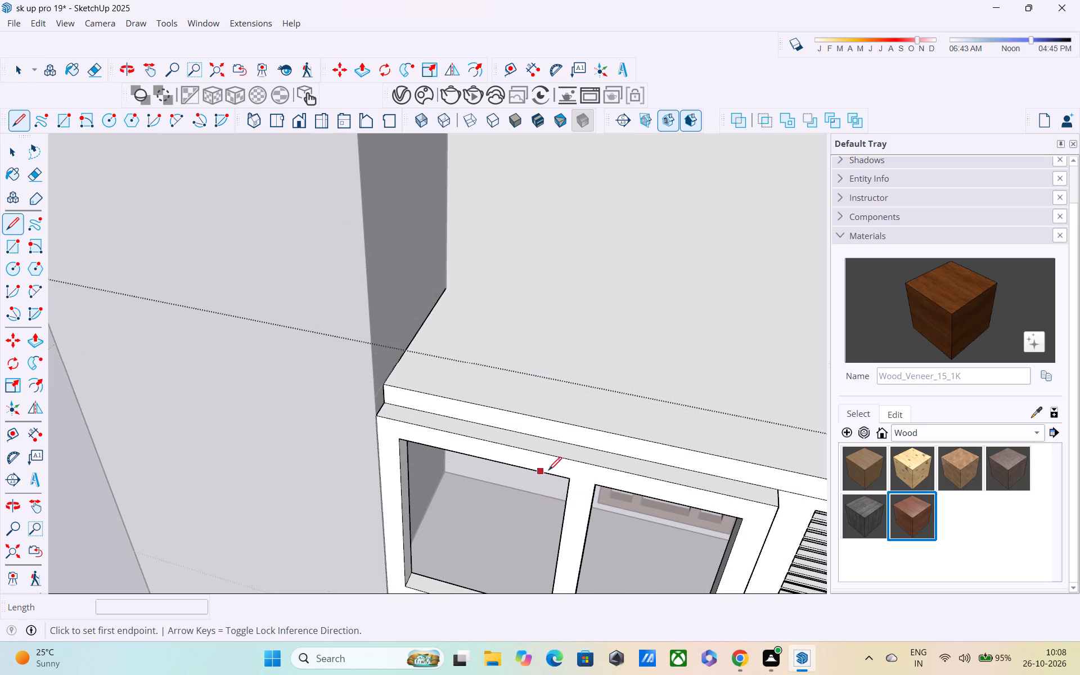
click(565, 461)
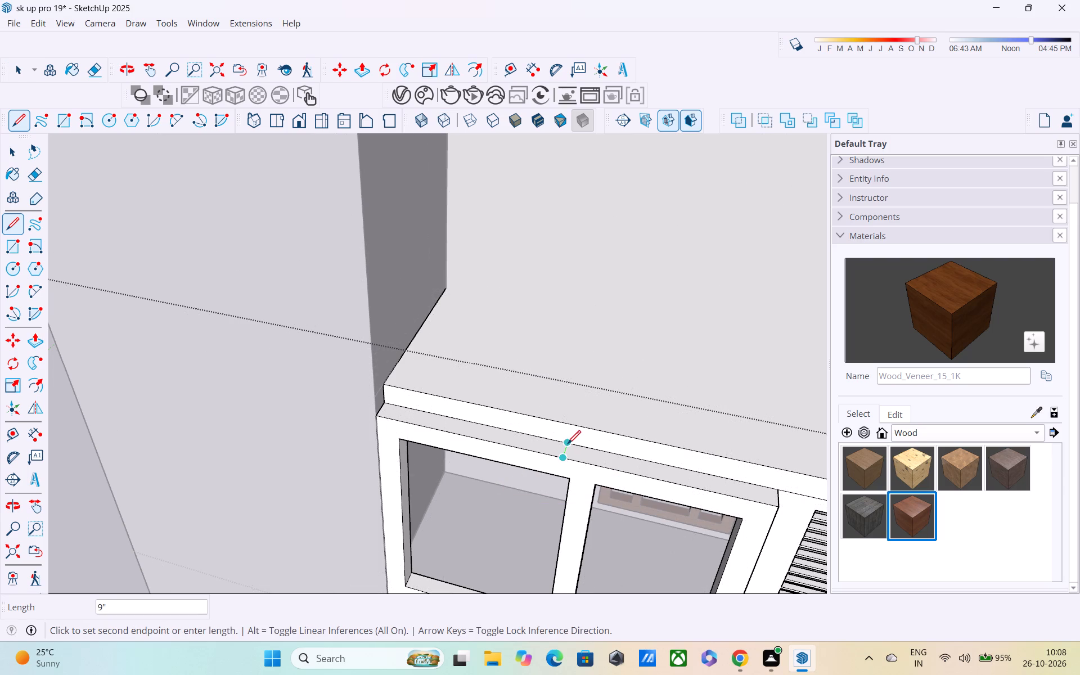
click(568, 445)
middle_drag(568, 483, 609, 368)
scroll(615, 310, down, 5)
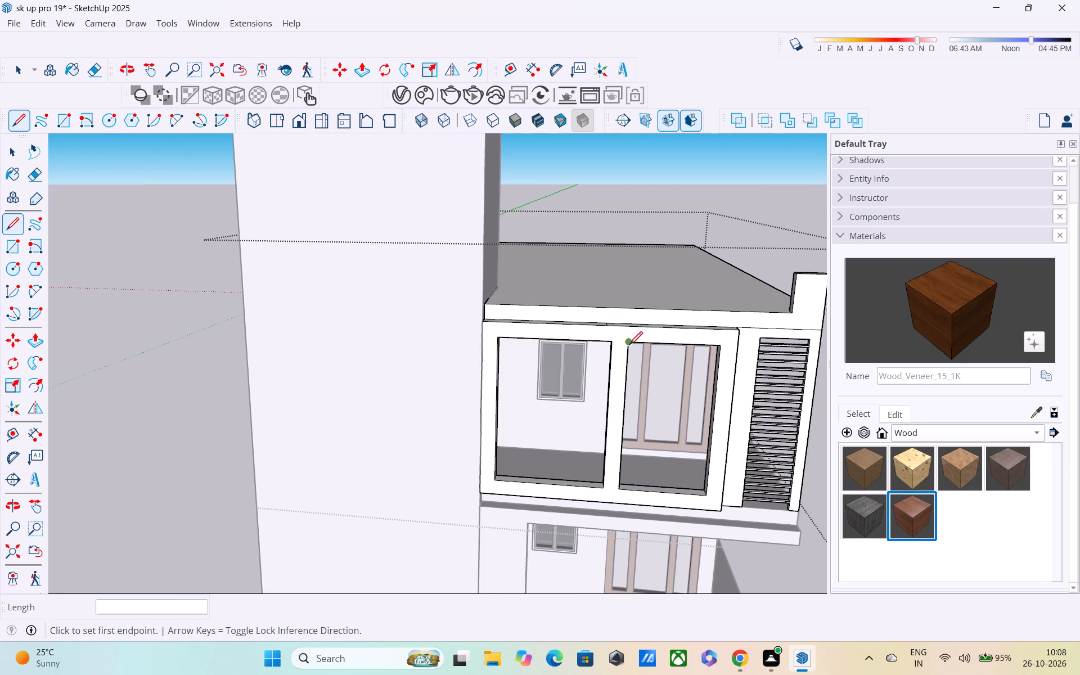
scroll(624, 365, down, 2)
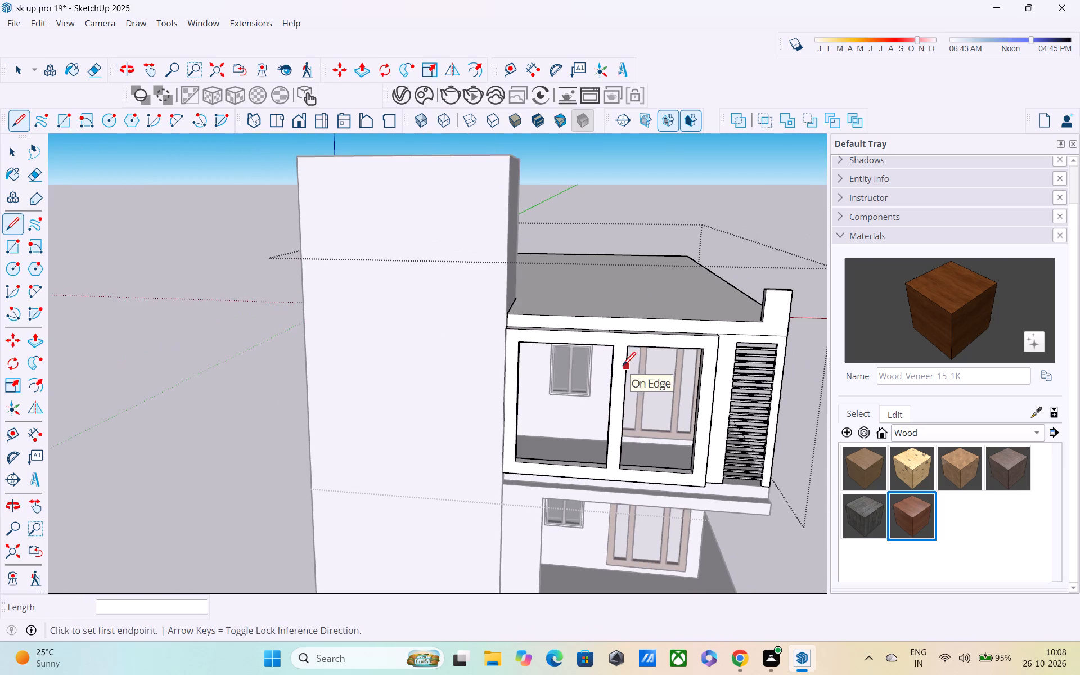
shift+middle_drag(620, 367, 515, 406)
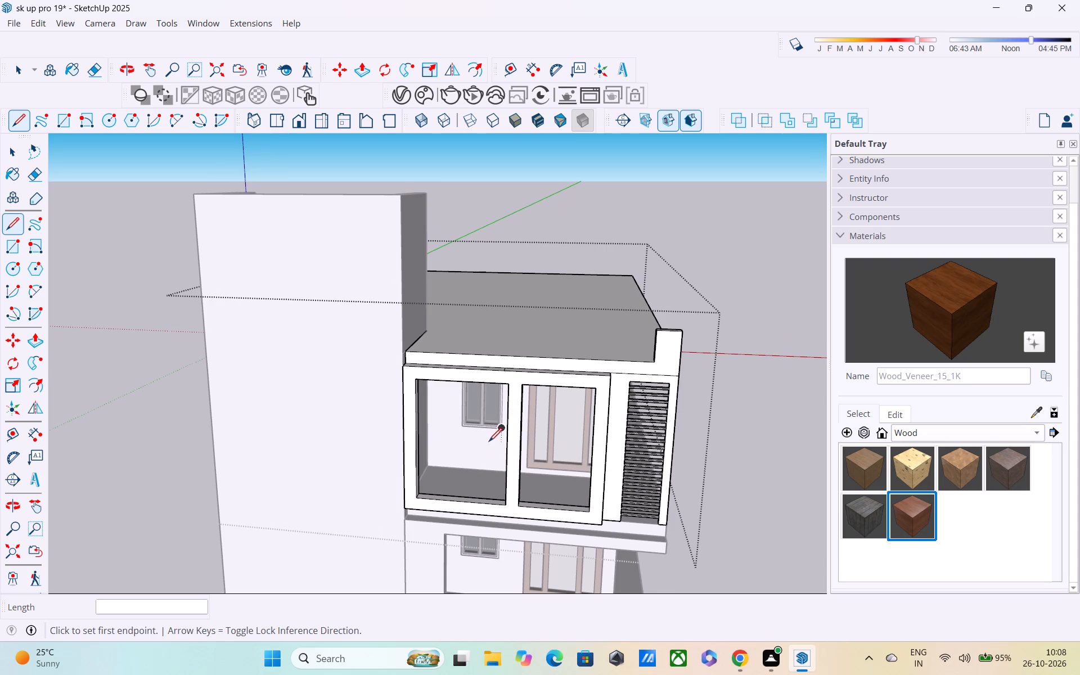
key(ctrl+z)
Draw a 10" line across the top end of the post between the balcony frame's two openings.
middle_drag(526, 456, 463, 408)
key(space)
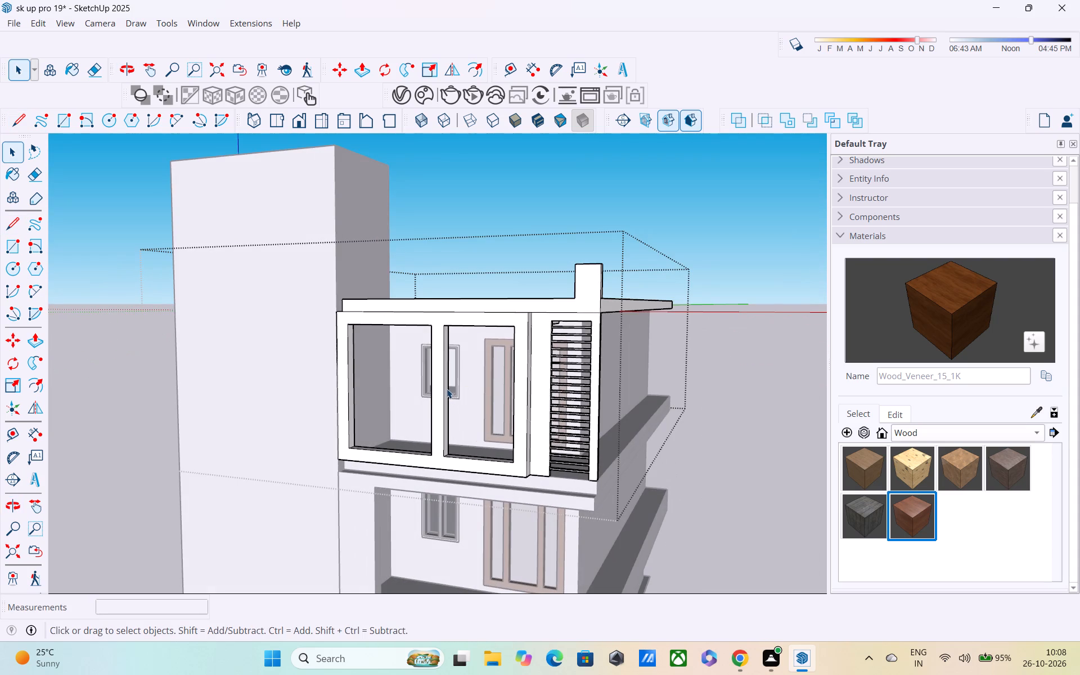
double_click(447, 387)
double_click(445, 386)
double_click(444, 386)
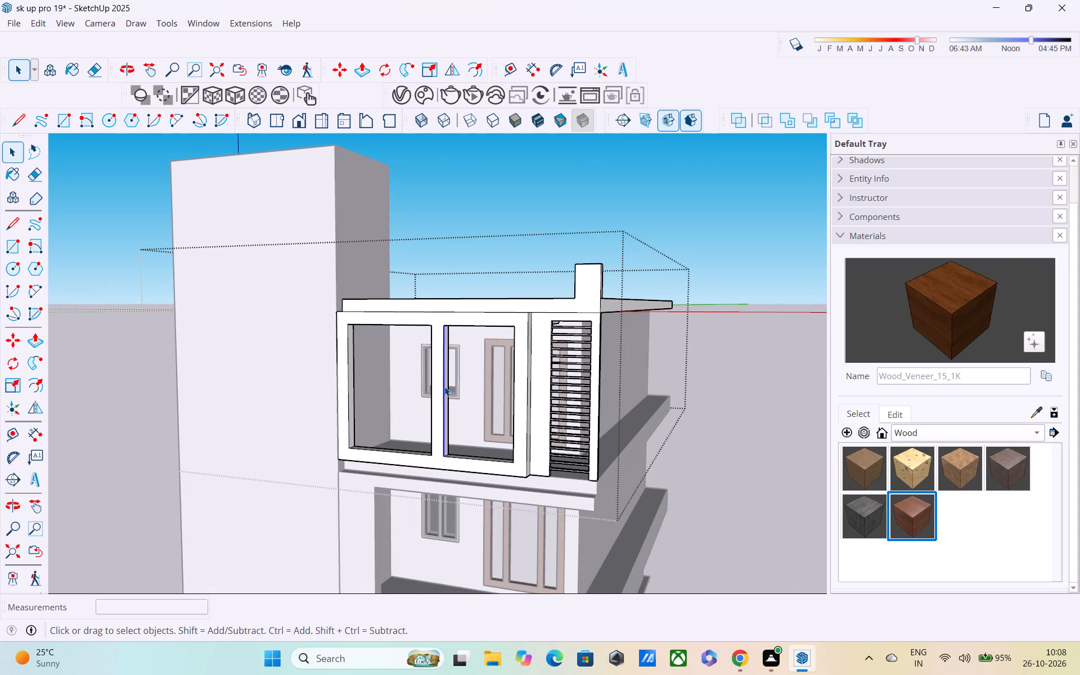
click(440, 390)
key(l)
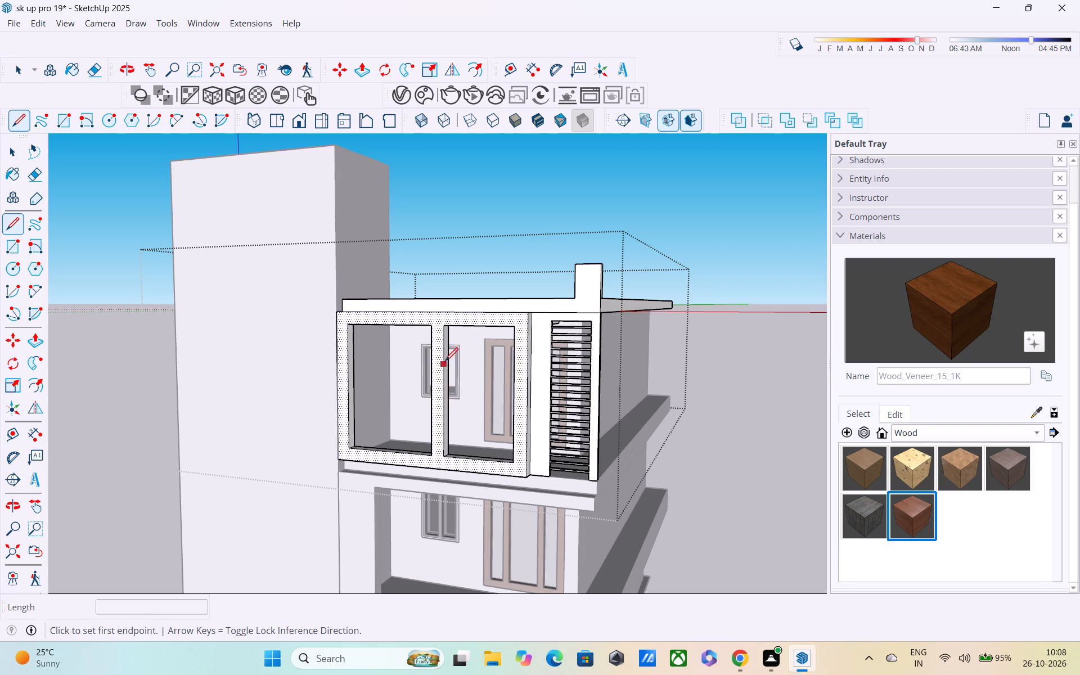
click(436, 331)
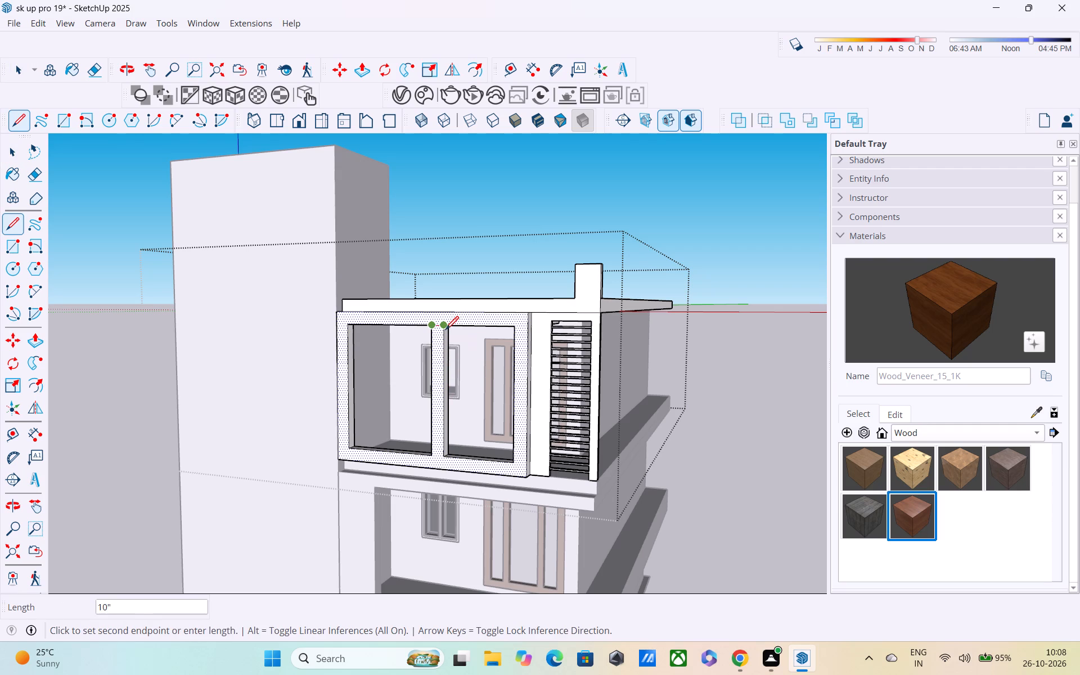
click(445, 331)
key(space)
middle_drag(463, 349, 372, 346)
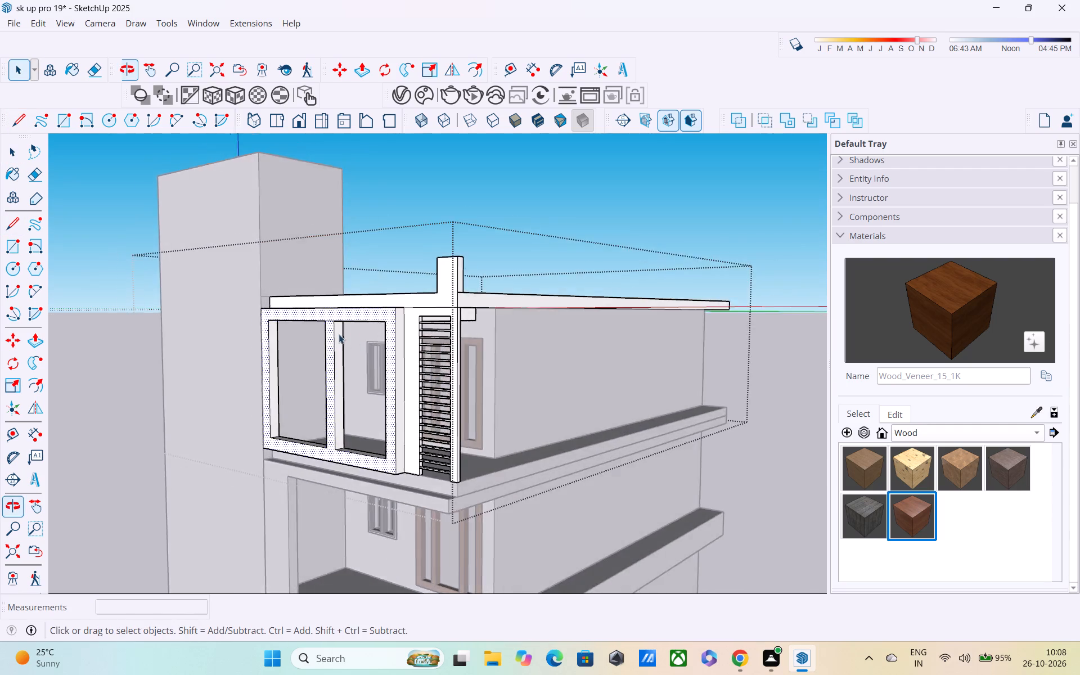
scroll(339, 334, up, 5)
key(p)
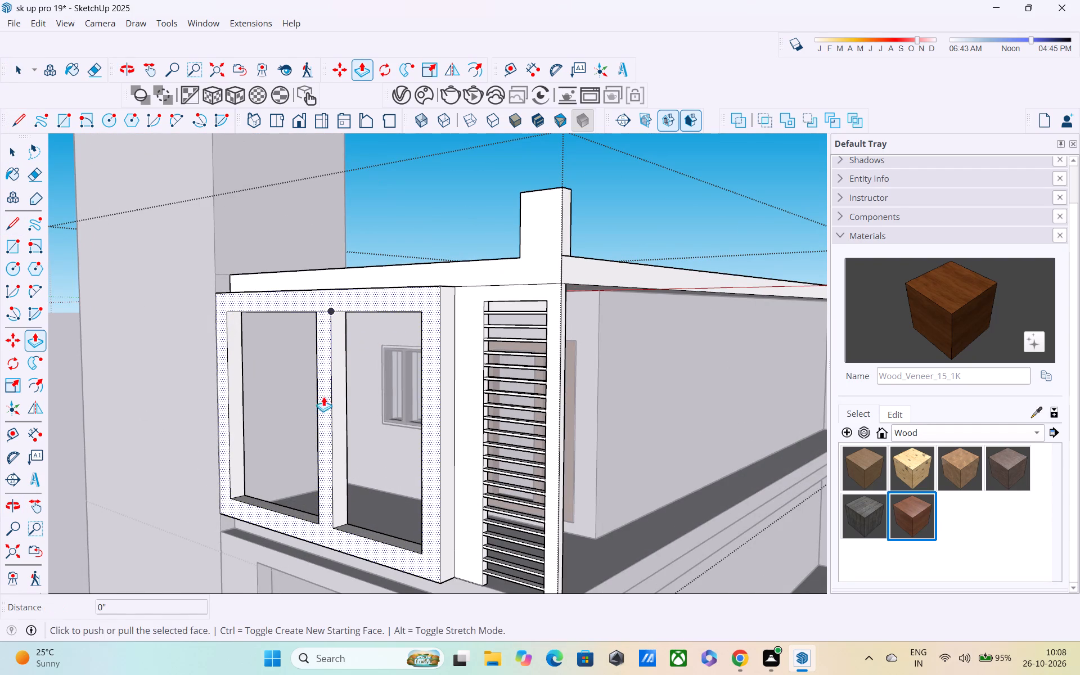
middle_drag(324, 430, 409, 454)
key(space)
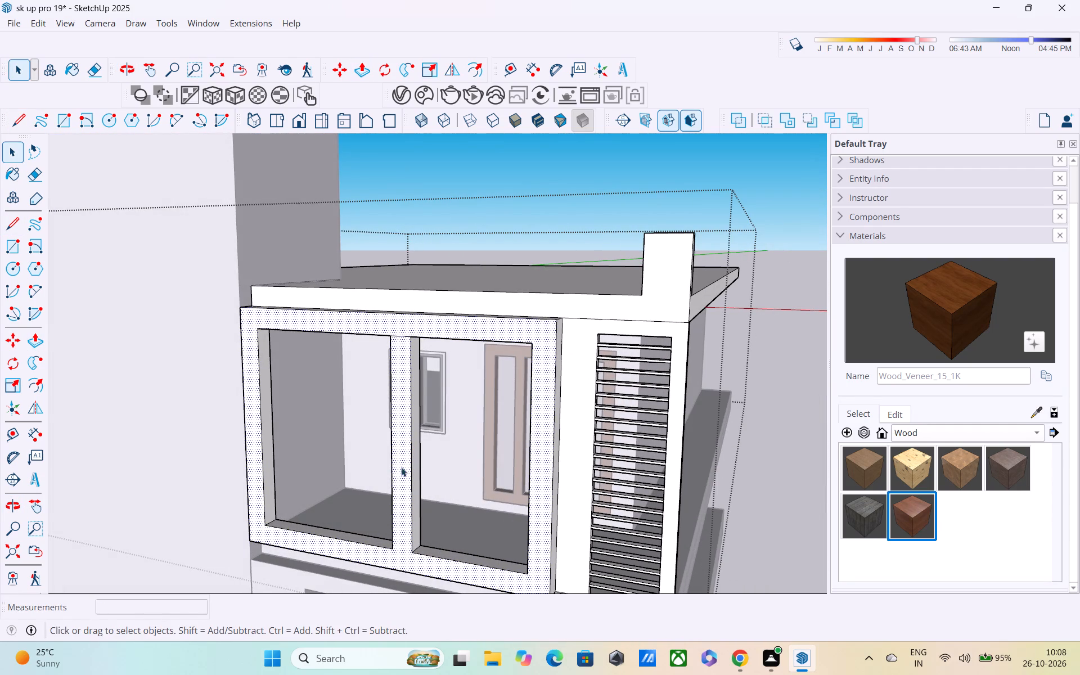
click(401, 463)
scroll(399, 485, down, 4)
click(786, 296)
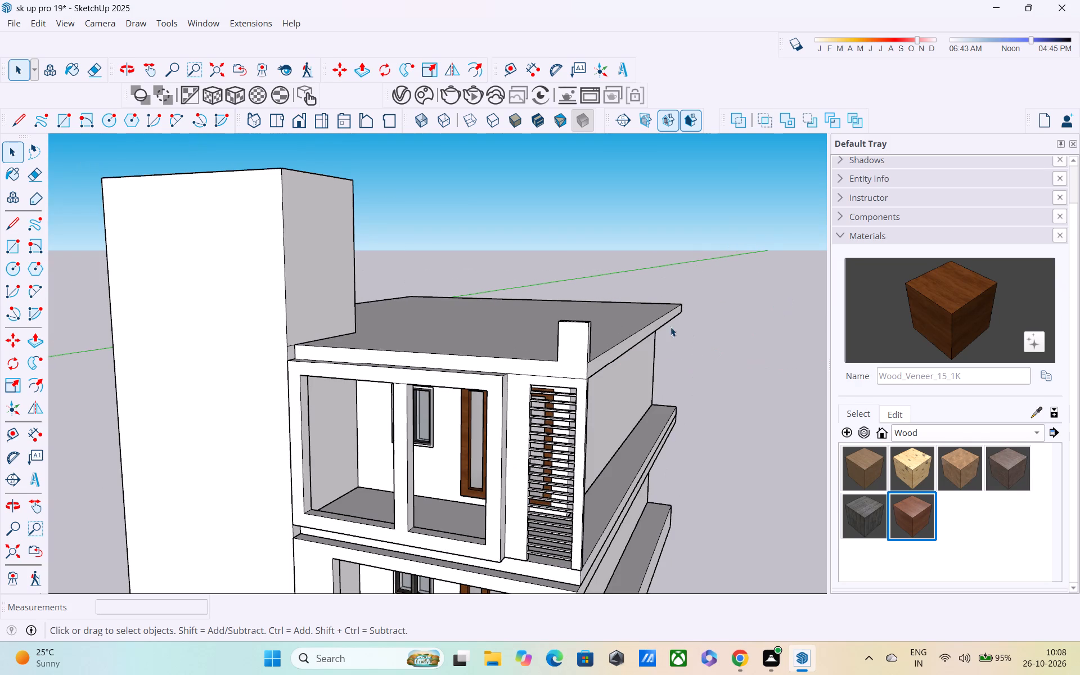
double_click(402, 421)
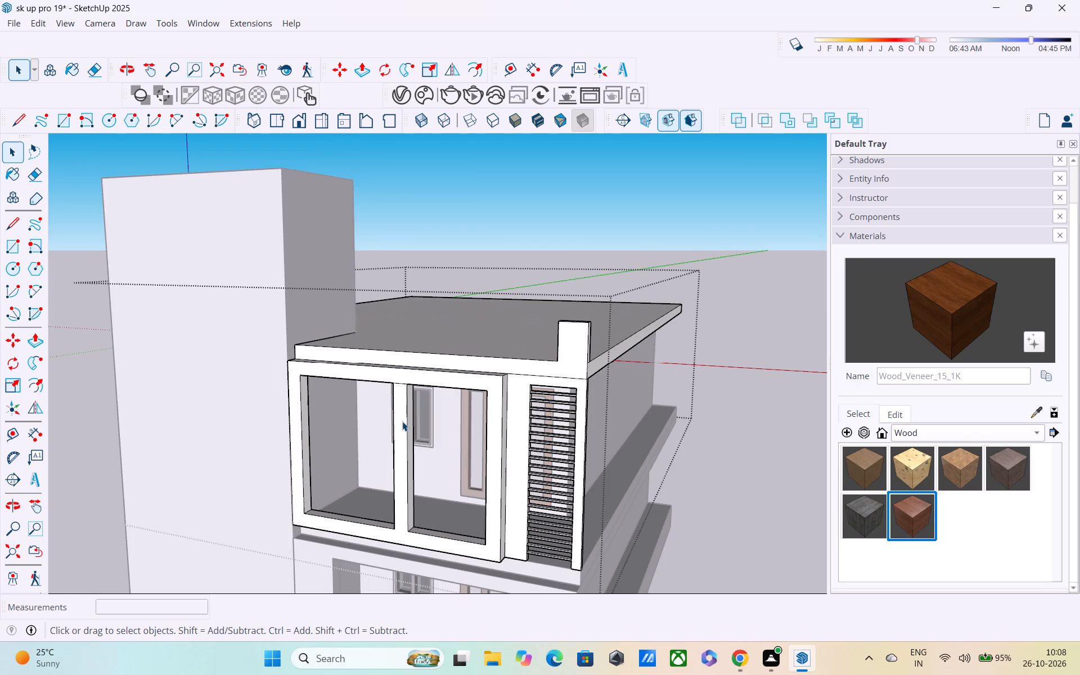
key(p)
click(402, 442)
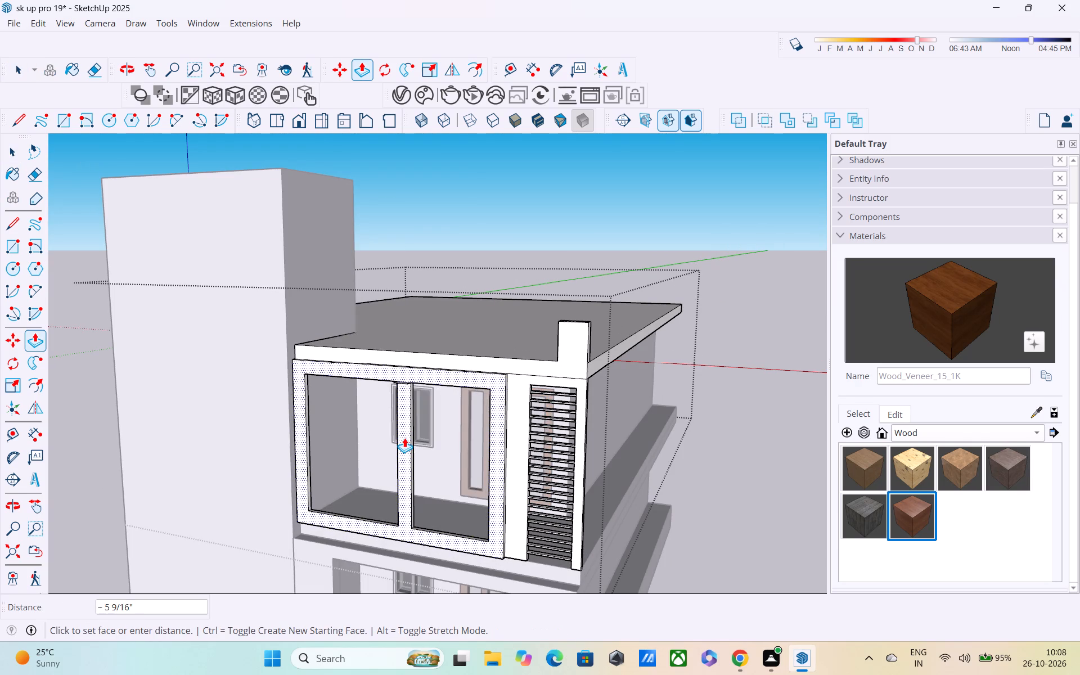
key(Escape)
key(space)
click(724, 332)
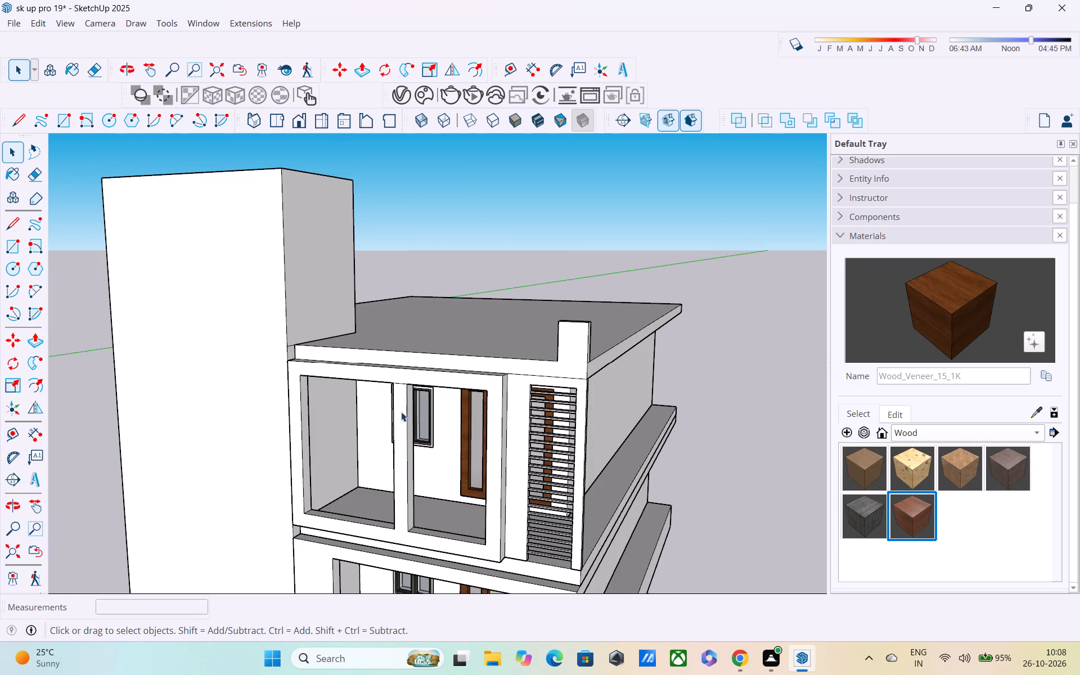
Inside the top floor group, draw 10" lines across the top and bottom ends of the balcony frame's centre post.
double_click(394, 417)
scroll(408, 403, up, 4)
middle_drag(408, 398, 415, 359)
key(l)
scroll(406, 341, up, 4)
click(382, 352)
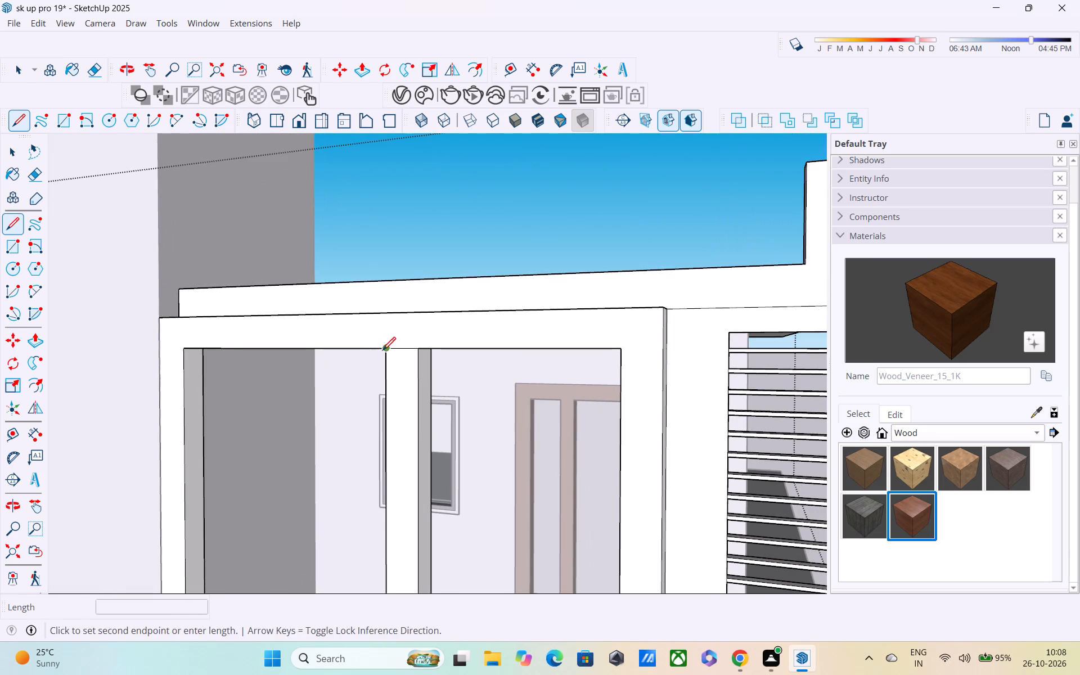
click(414, 352)
key(p)
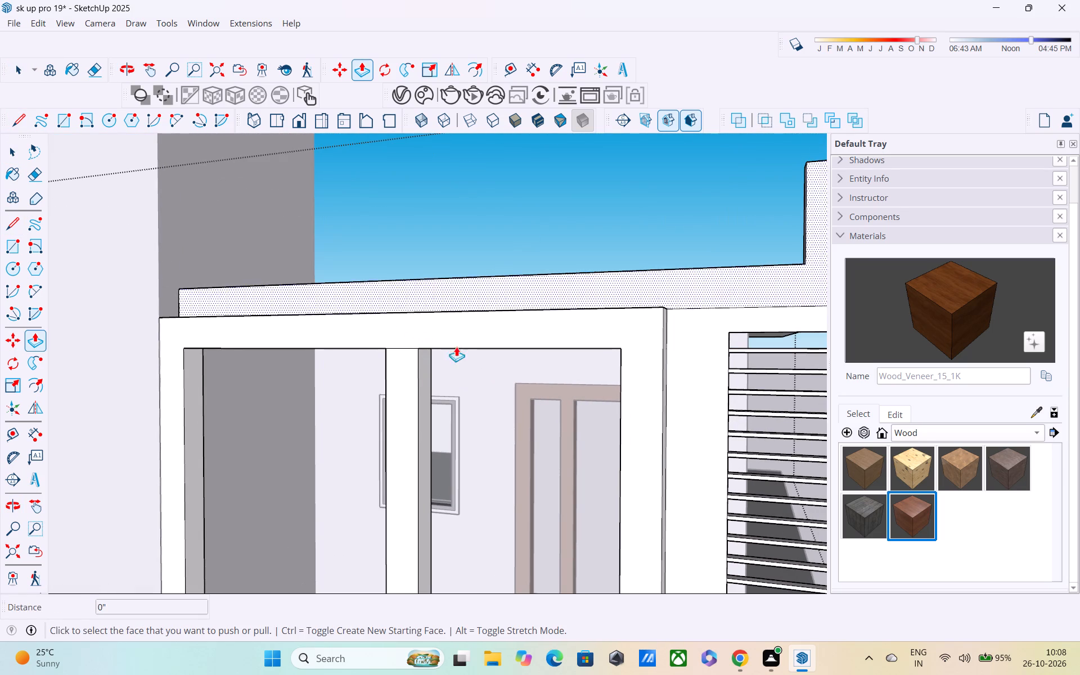
middle_drag(417, 388, 583, 266)
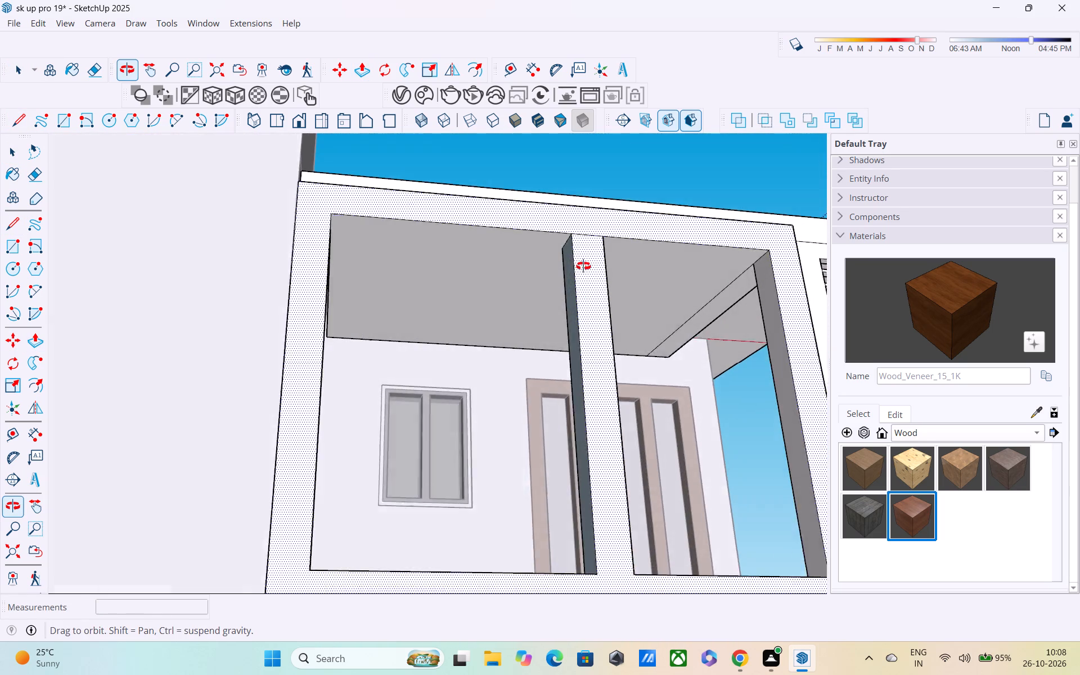
middle_drag(583, 266, 587, 257)
scroll(587, 257, down, 4)
key(l)
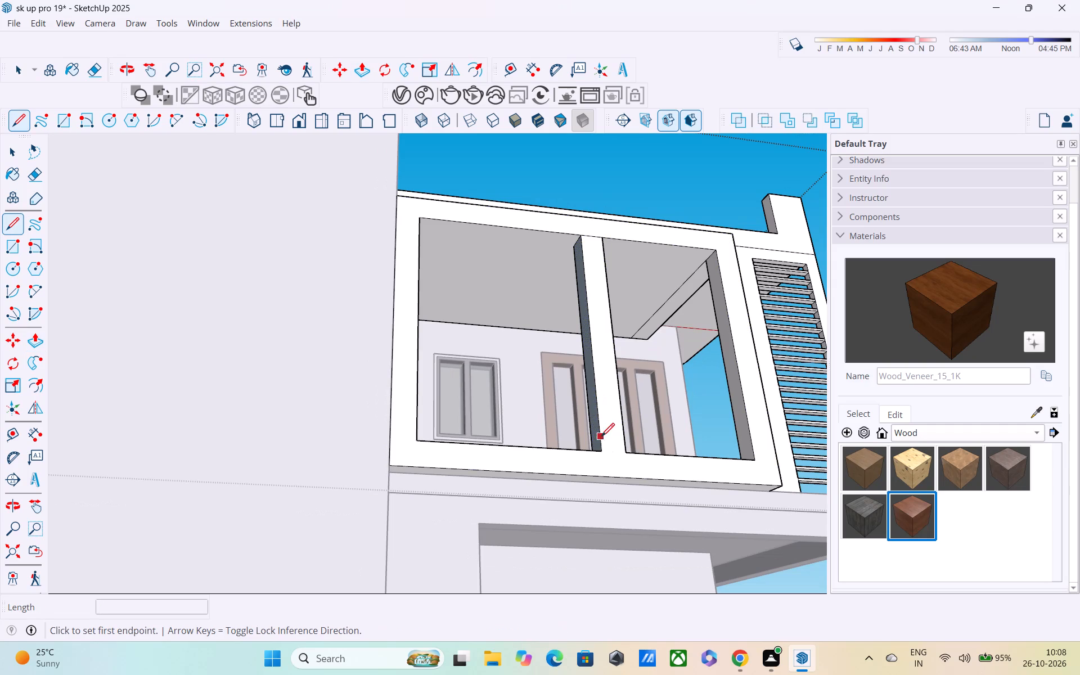
click(601, 448)
click(625, 455)
Push the centre post's front face back 9" to remove the post from the balcony frame.
key(space)
click(610, 416)
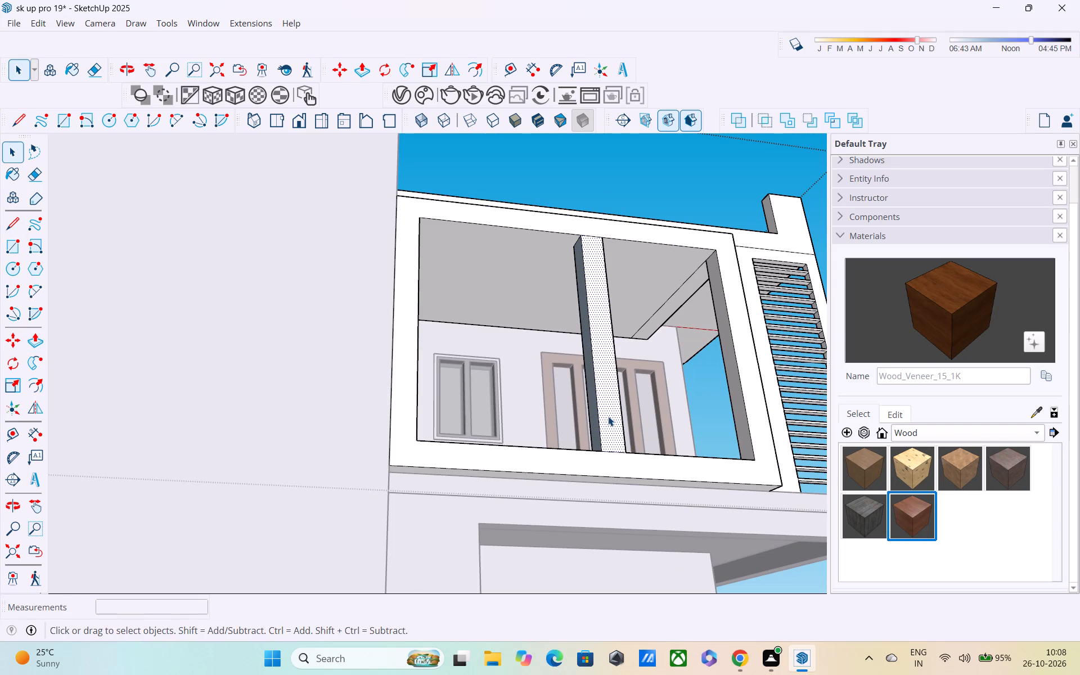
key(p)
click(609, 401)
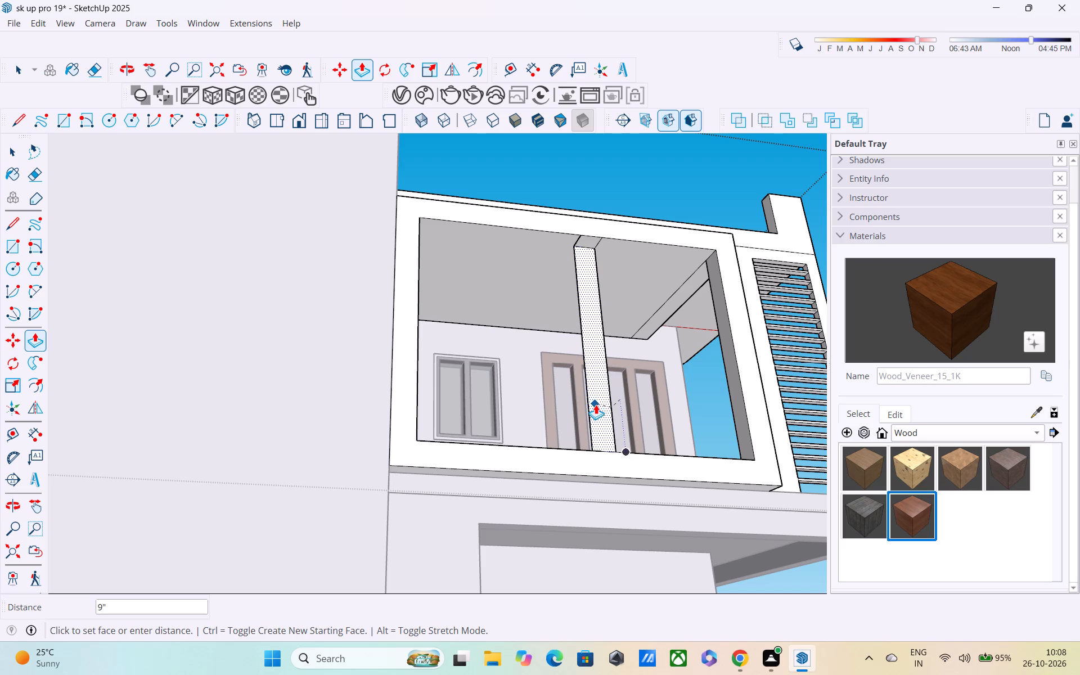
click(588, 385)
Erase the removed post's leftover outline on the underside above the balcony opening.
scroll(598, 402, down, 3)
middle_drag(596, 399, 580, 372)
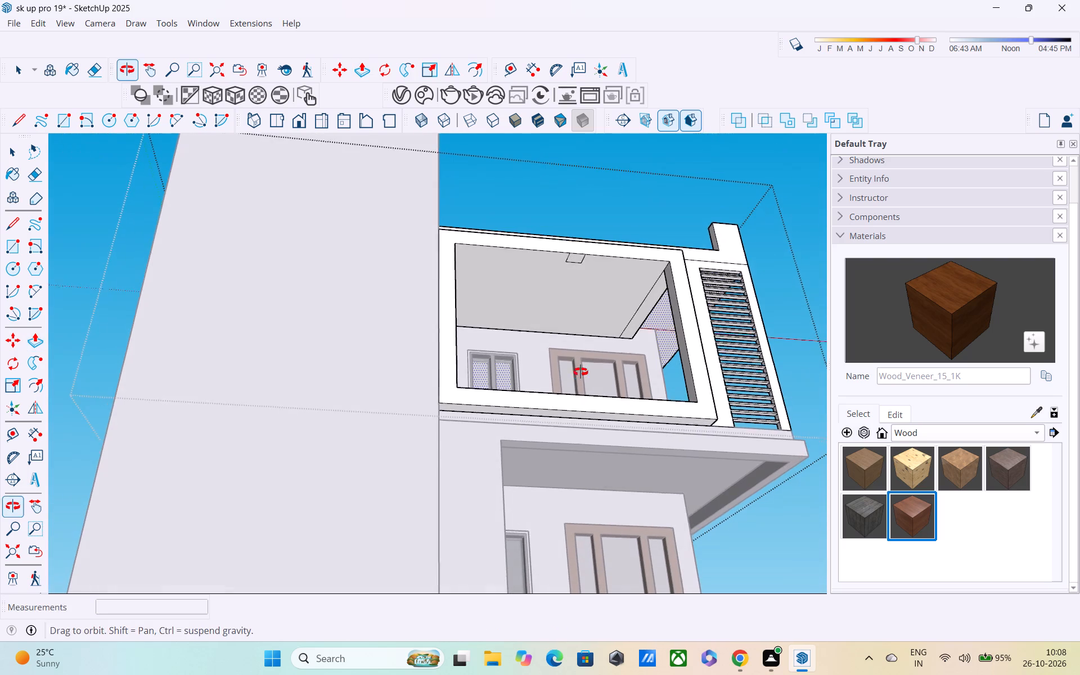
middle_drag(580, 372, 580, 369)
key(e)
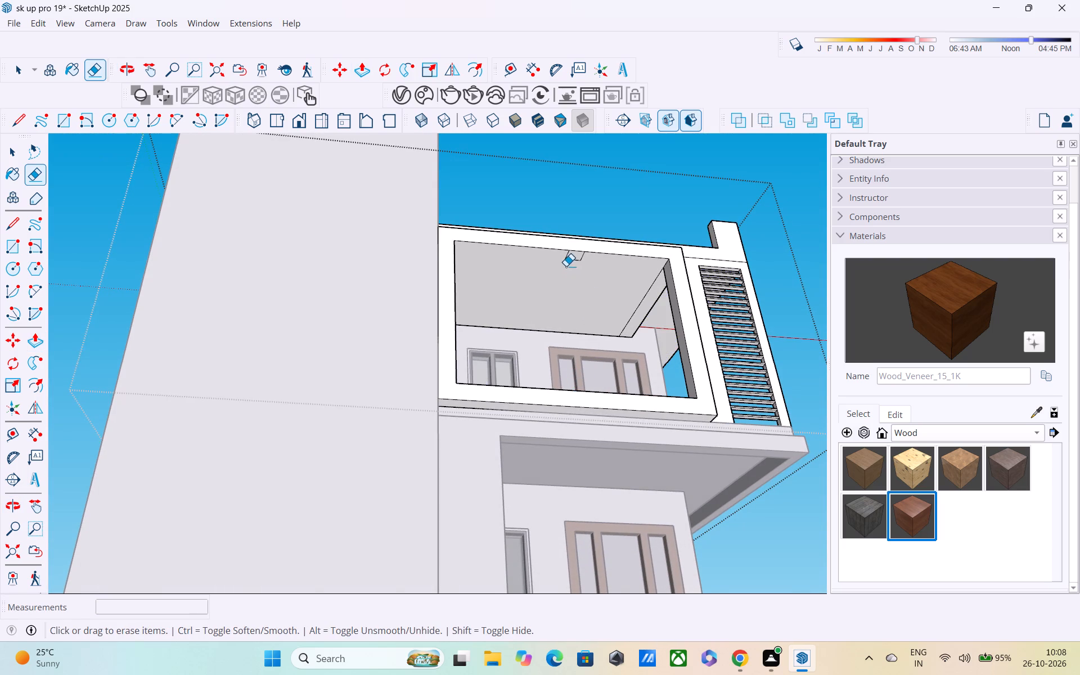
scroll(566, 266, up, 3)
scroll(565, 254, down, 1)
scroll(565, 254, up, 3)
middle_drag(565, 253, 548, 218)
scroll(548, 217, up, 5)
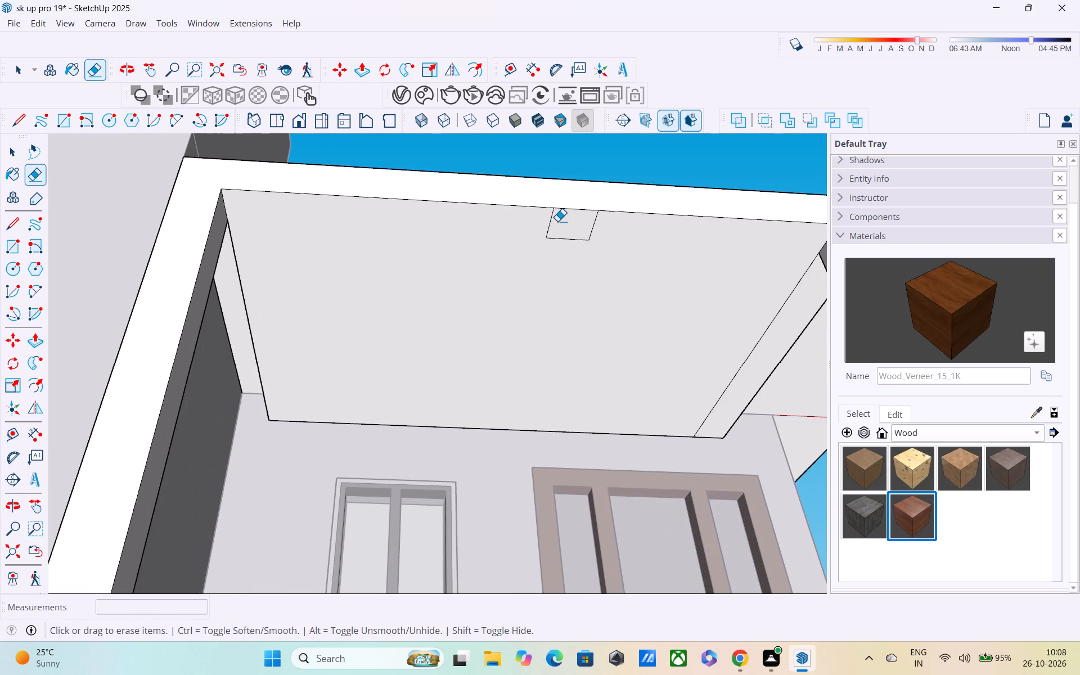
drag(544, 223, 600, 228)
drag(584, 233, 580, 256)
Erase the removed post's leftover outline on the sill at the bottom of the balcony opening.
scroll(580, 256, down, 4)
shift+middle_drag(573, 298, 530, 215)
middle_drag(526, 276, 495, 518)
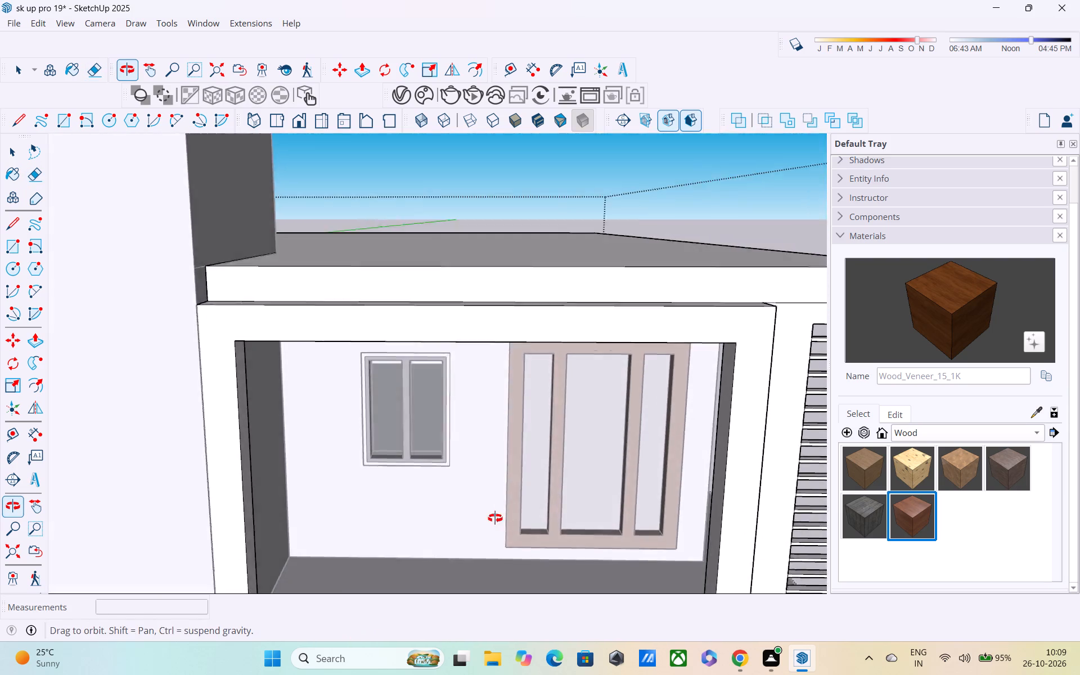
middle_drag(495, 518, 478, 345)
middle_drag(489, 404, 490, 497)
scroll(465, 510, up, 5)
drag(461, 499, 544, 516)
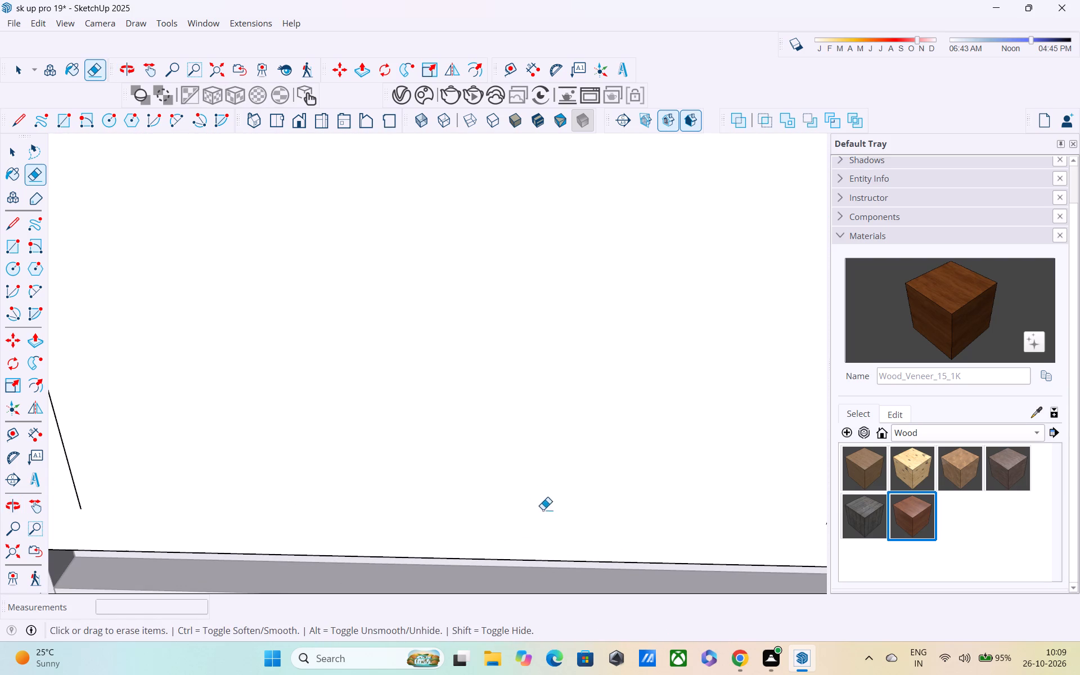
key(ctrl+z)
drag(457, 494, 528, 503)
scroll(512, 491, down, 4)
shift+middle_drag(457, 490, 548, 502)
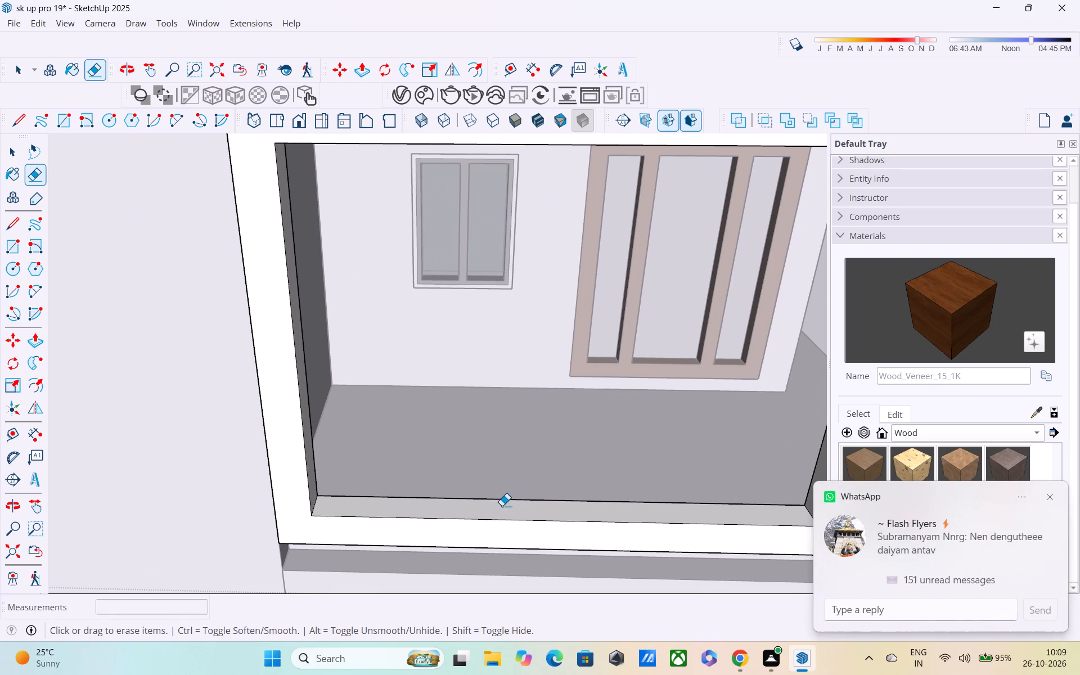
key(space)
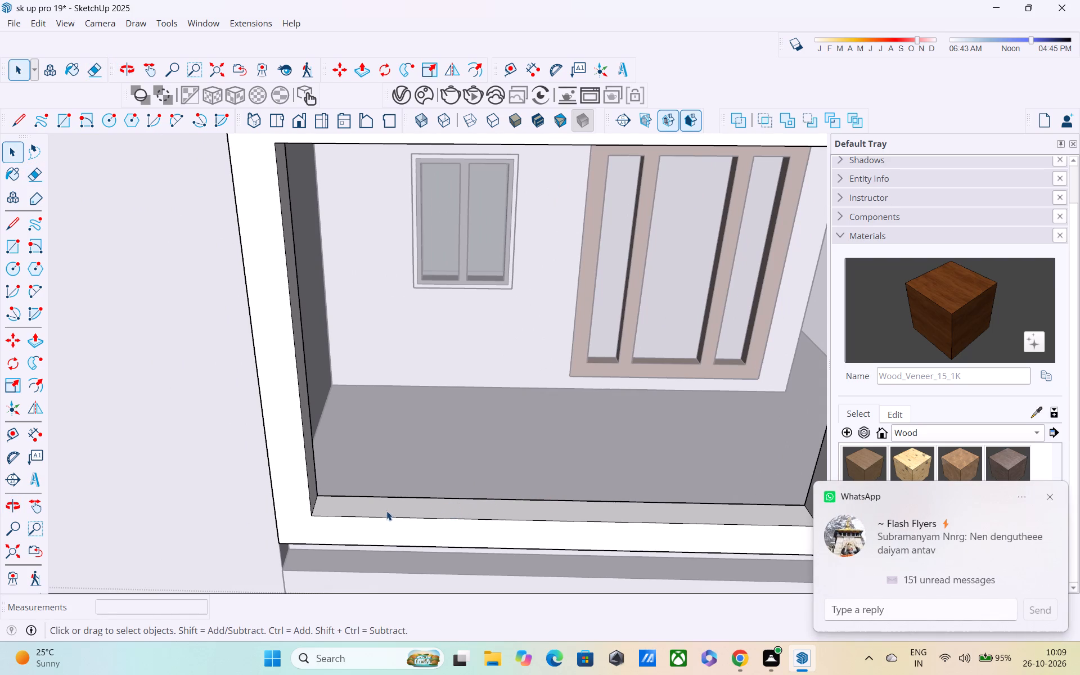
key(space)
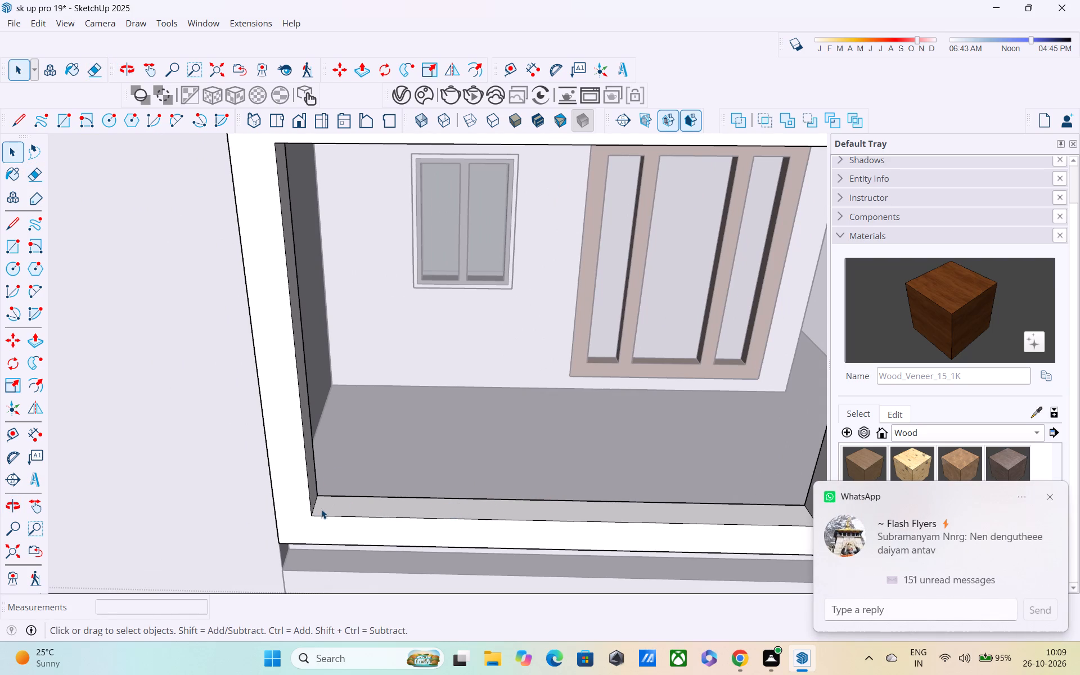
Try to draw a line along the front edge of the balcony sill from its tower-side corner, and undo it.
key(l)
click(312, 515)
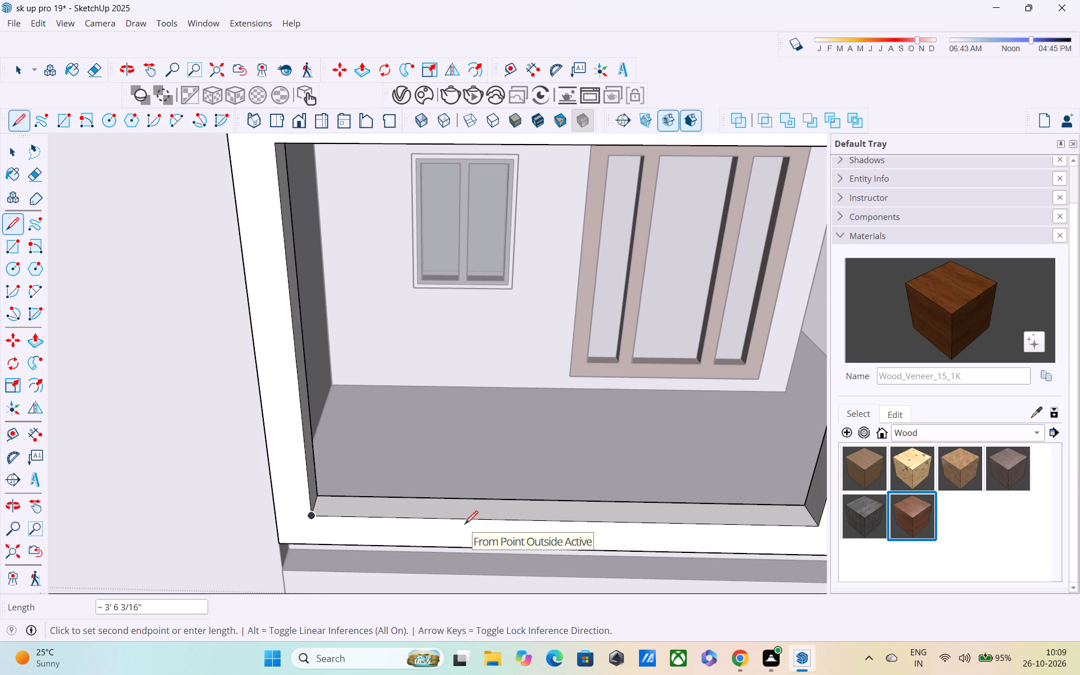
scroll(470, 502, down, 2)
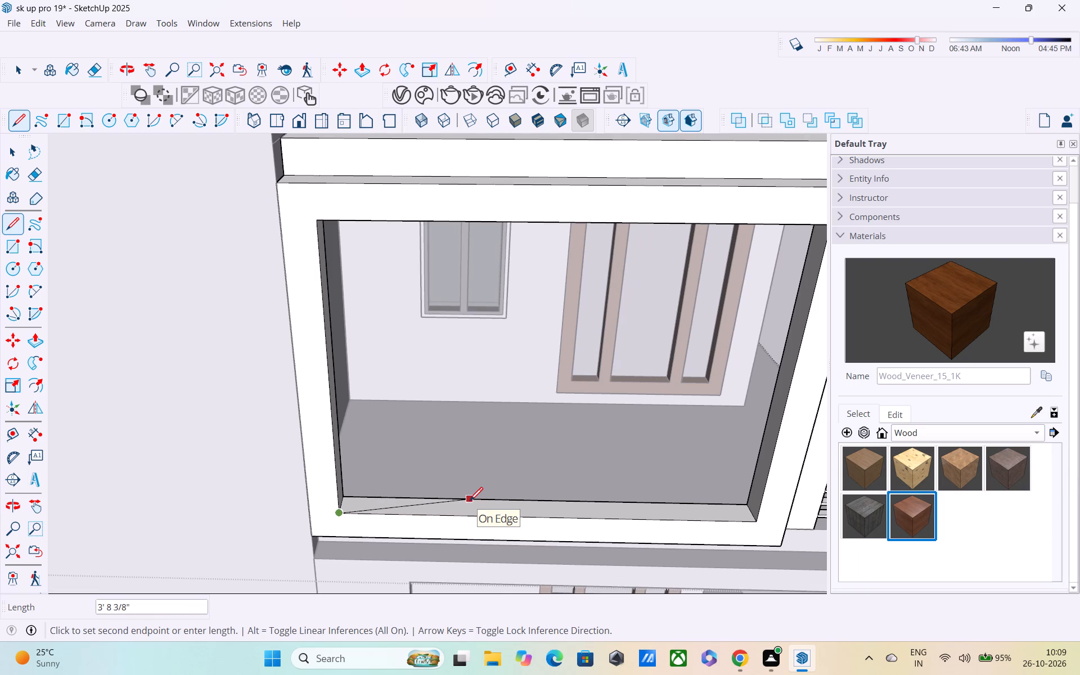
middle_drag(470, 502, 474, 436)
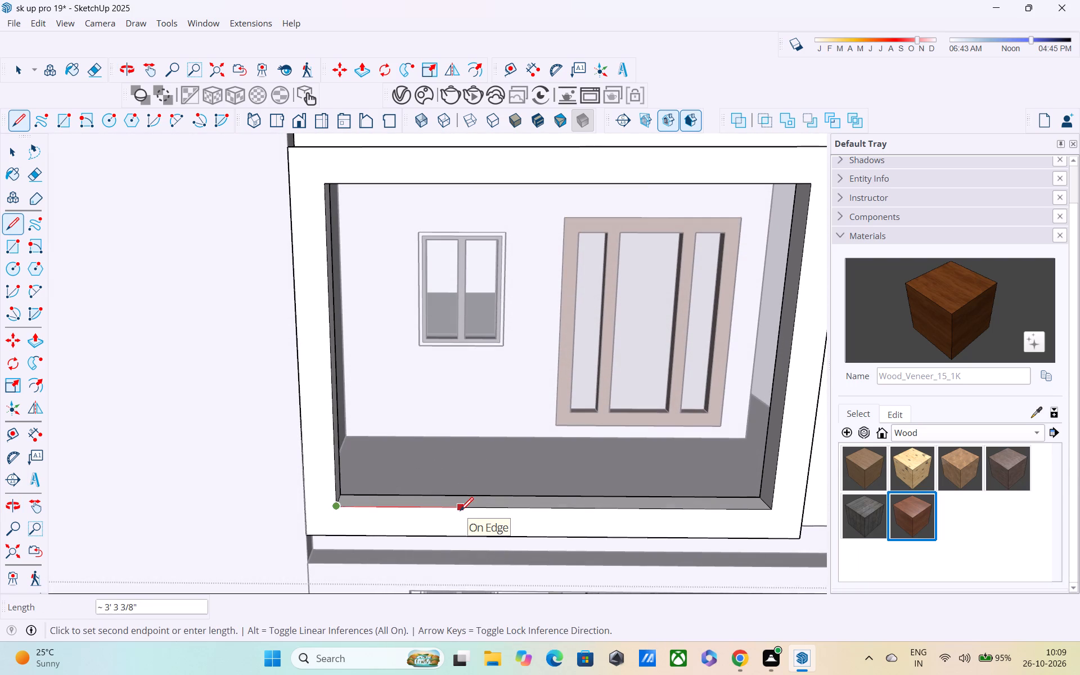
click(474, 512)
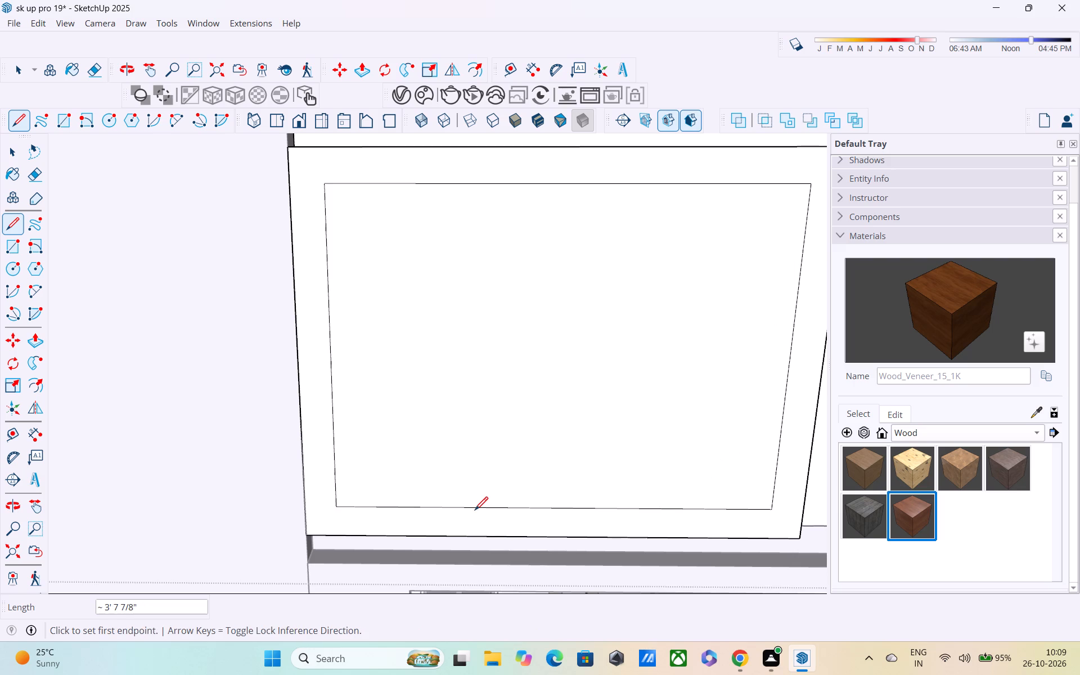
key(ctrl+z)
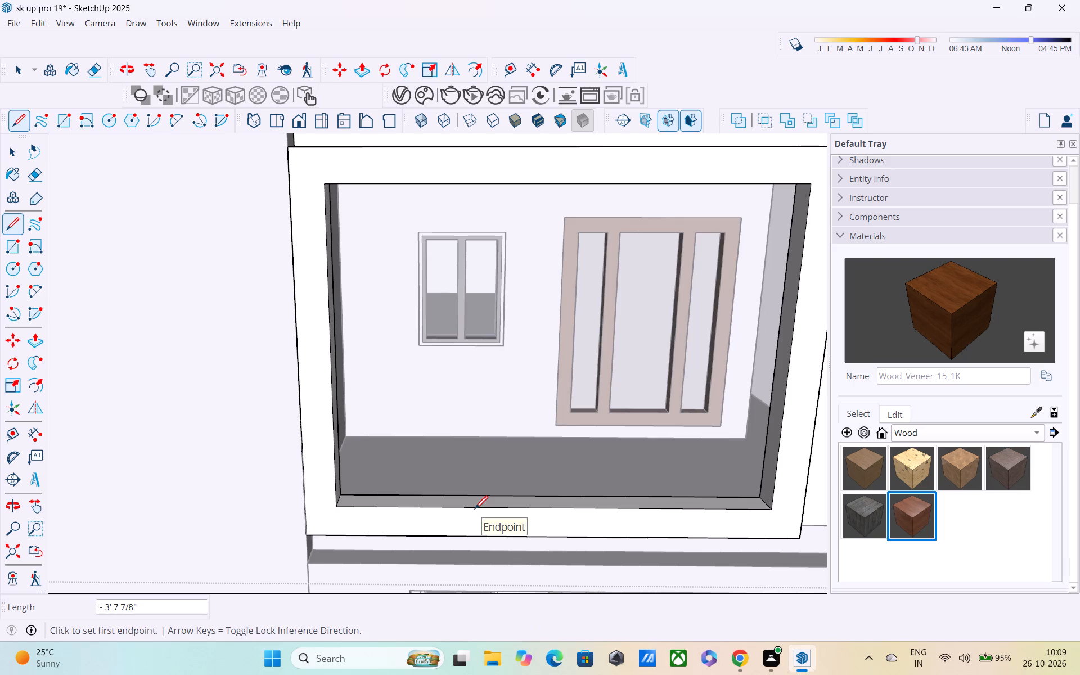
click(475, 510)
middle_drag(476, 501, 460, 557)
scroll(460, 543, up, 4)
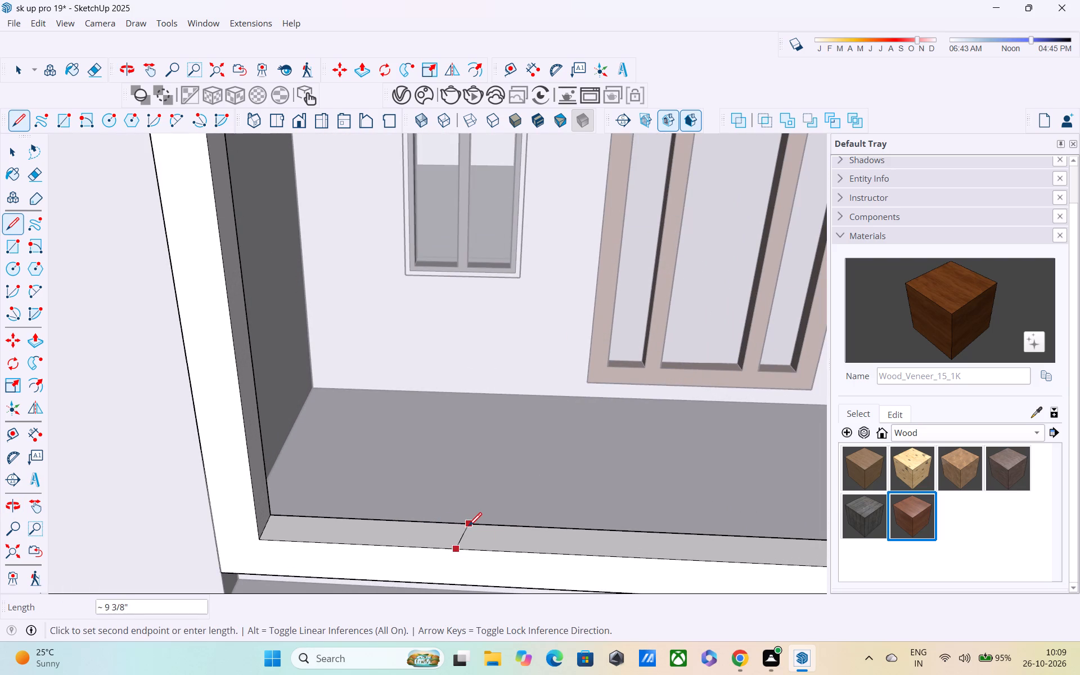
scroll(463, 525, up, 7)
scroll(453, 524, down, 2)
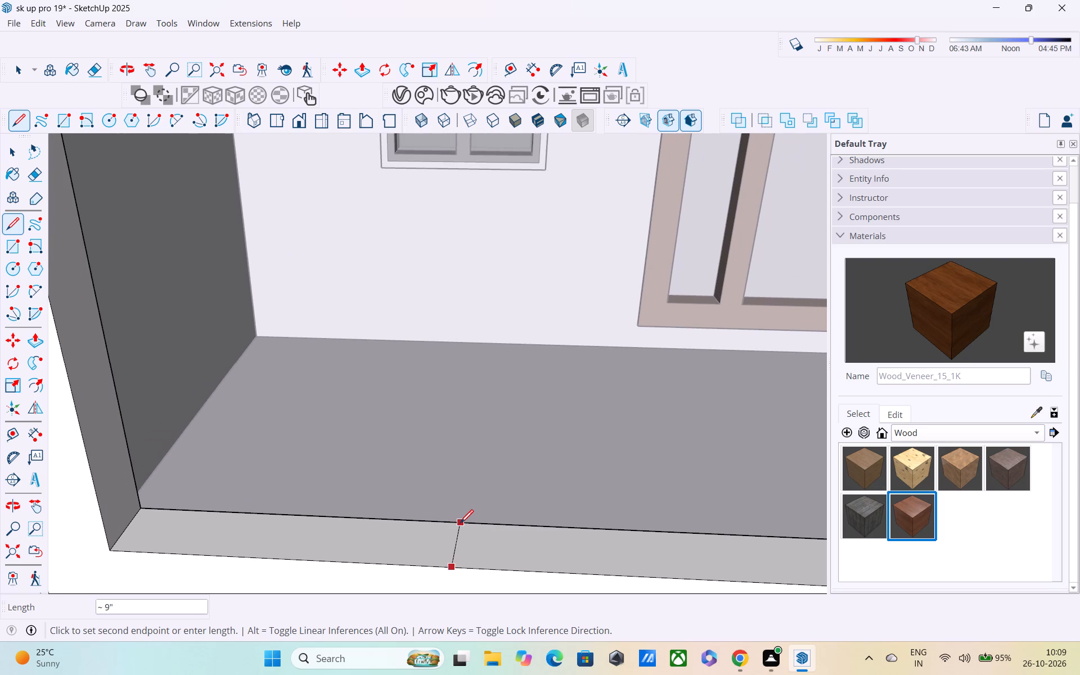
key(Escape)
Copy the short edge at the sill's tower-side end about 3' 7" along the balcony sill.
middle_drag(442, 534, 414, 512)
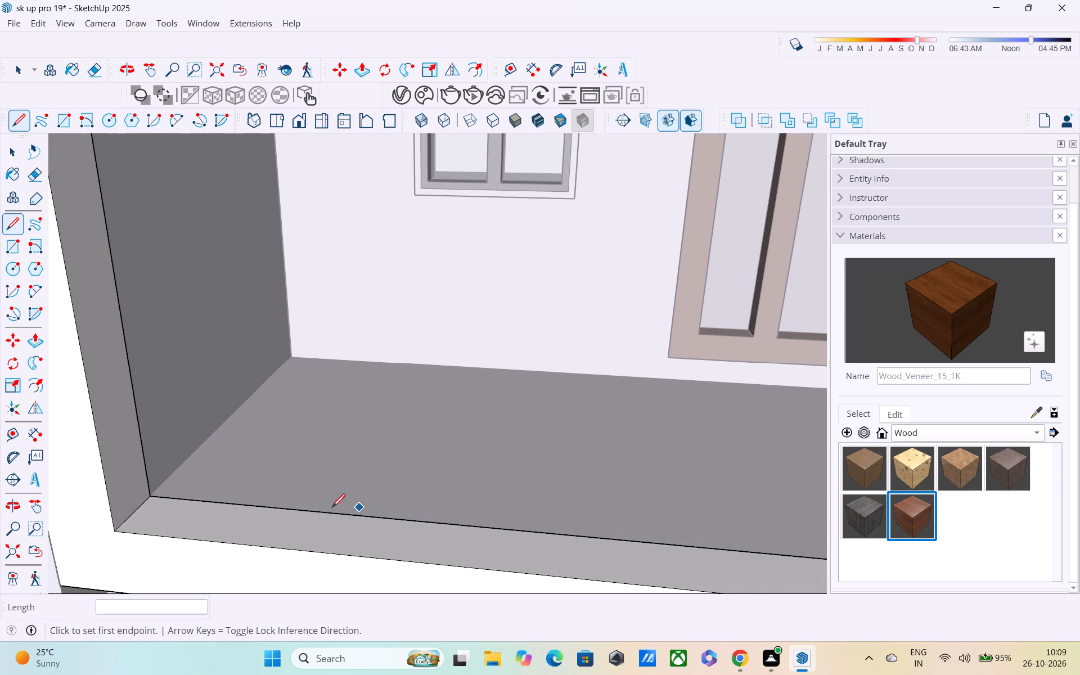
key(space)
click(128, 521)
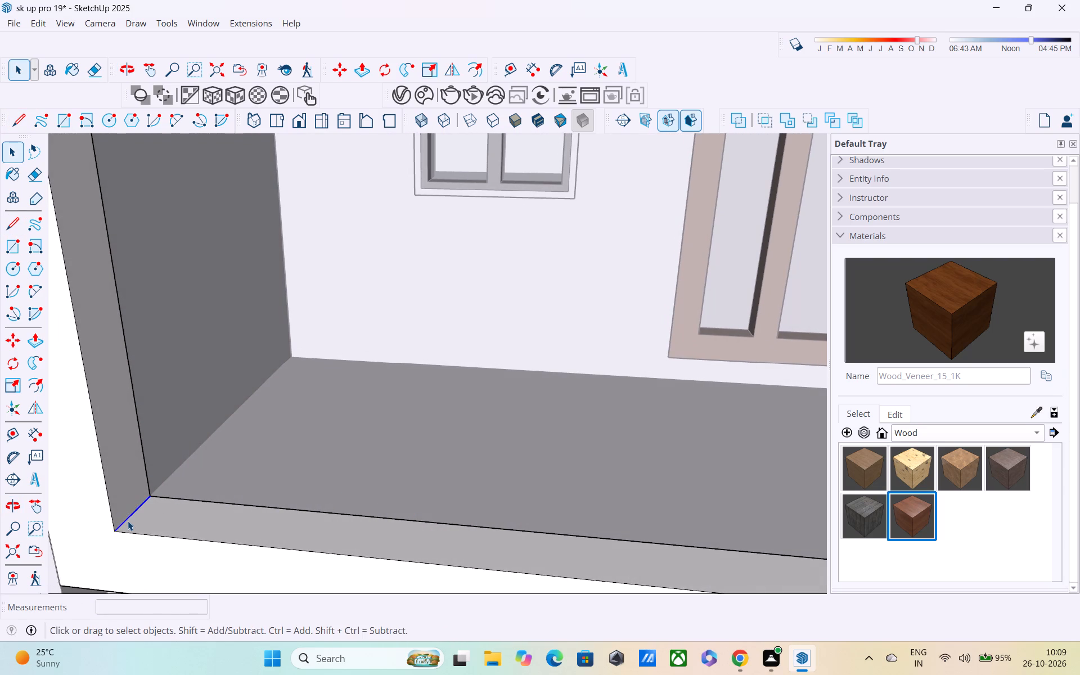
key(m)
click(118, 531)
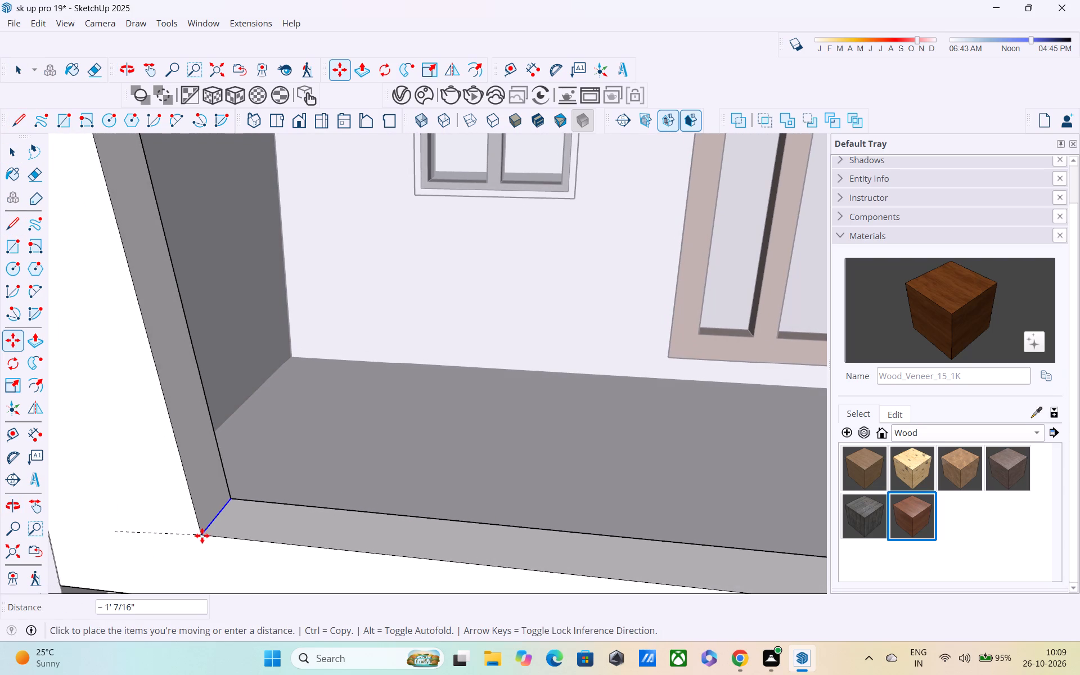
middle_drag(415, 568, 438, 551)
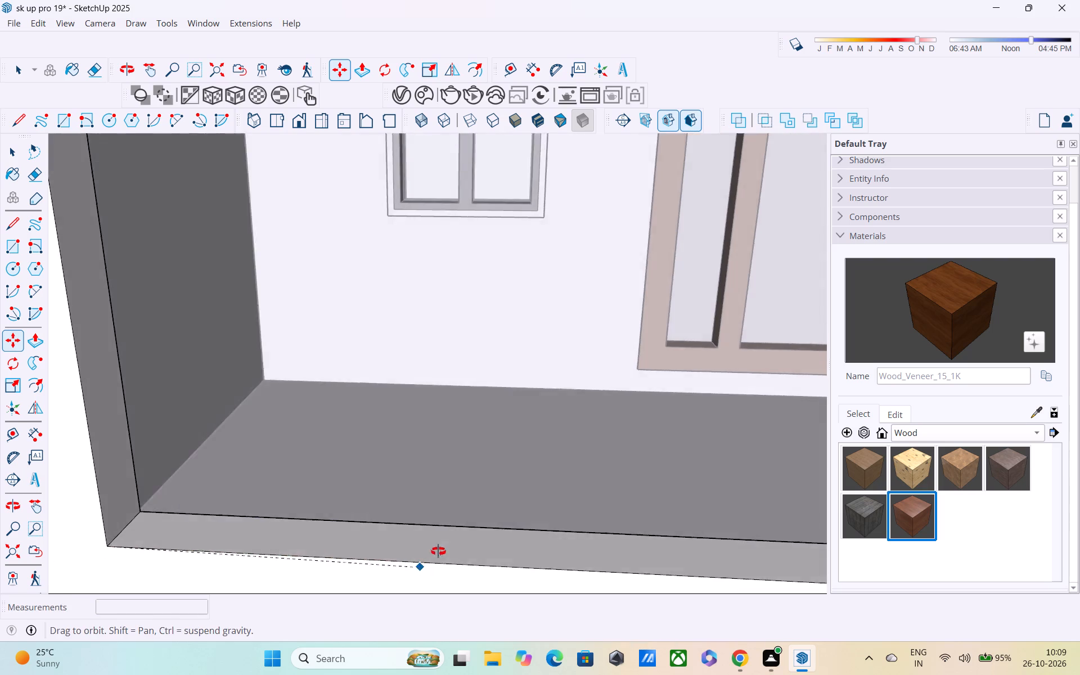
middle_drag(438, 551, 479, 522)
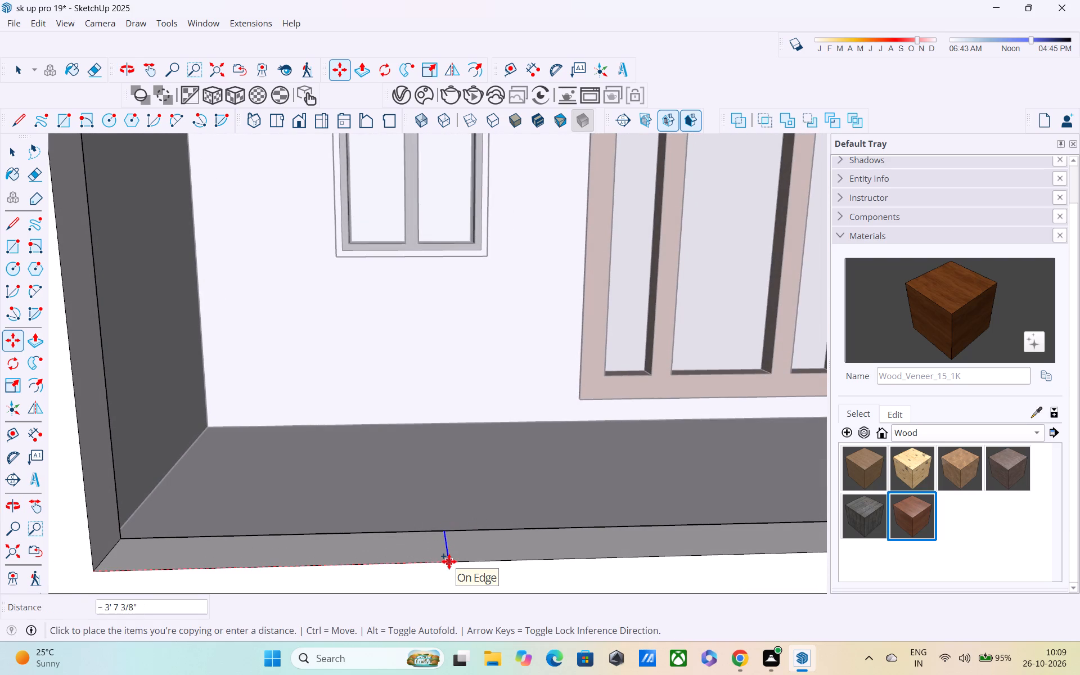
click(449, 561)
Copy the new sill line 10" further along the sill to mark the width of a new post.
middle_drag(460, 561, 370, 529)
scroll(453, 542, up, 3)
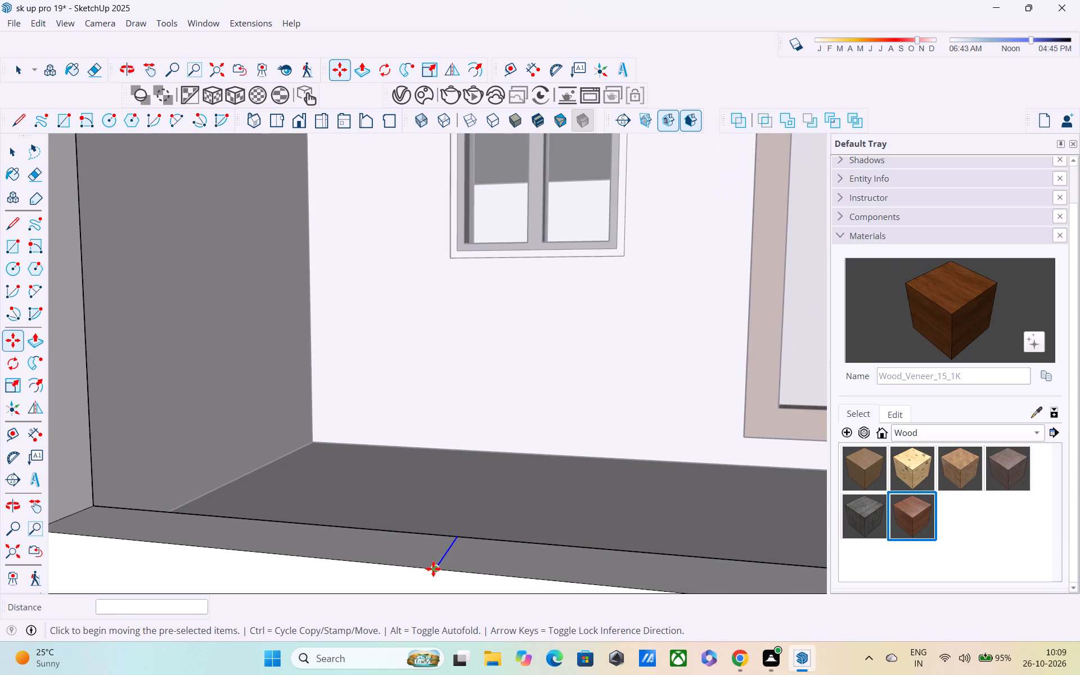
click(436, 571)
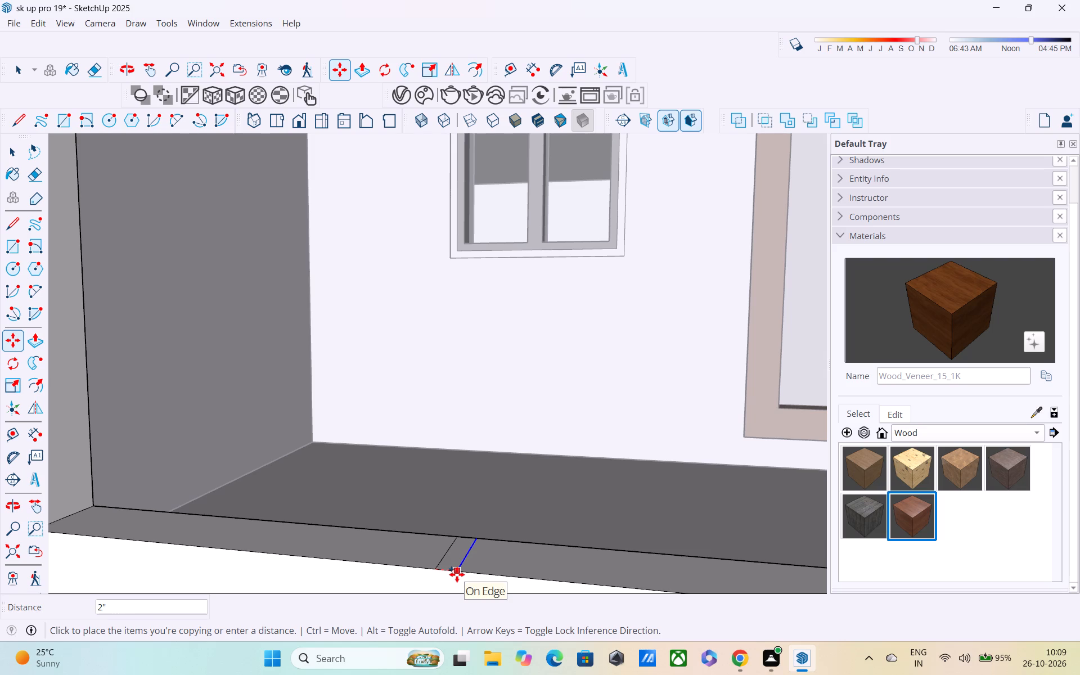
text(10")
key(Return)
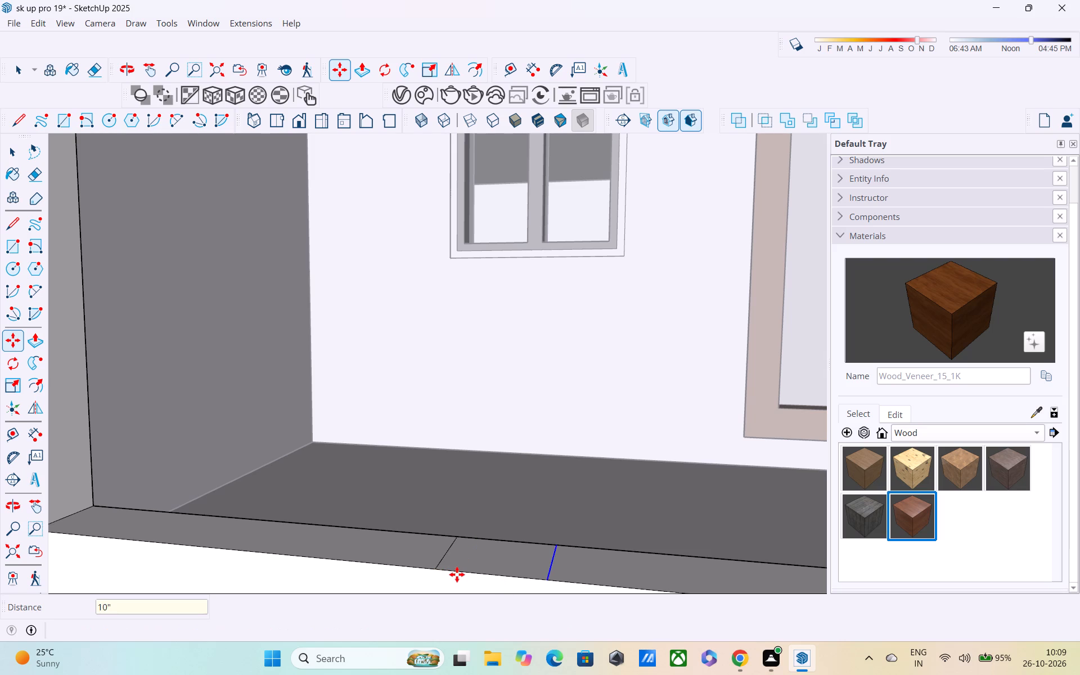
Push/Pull the 10" strip on the sill up 8' 4" to the frame's underside to form a new post.
scroll(457, 574, down, 7)
middle_drag(493, 542, 571, 514)
scroll(560, 515, down, 4)
middle_drag(555, 531, 458, 573)
key(p)
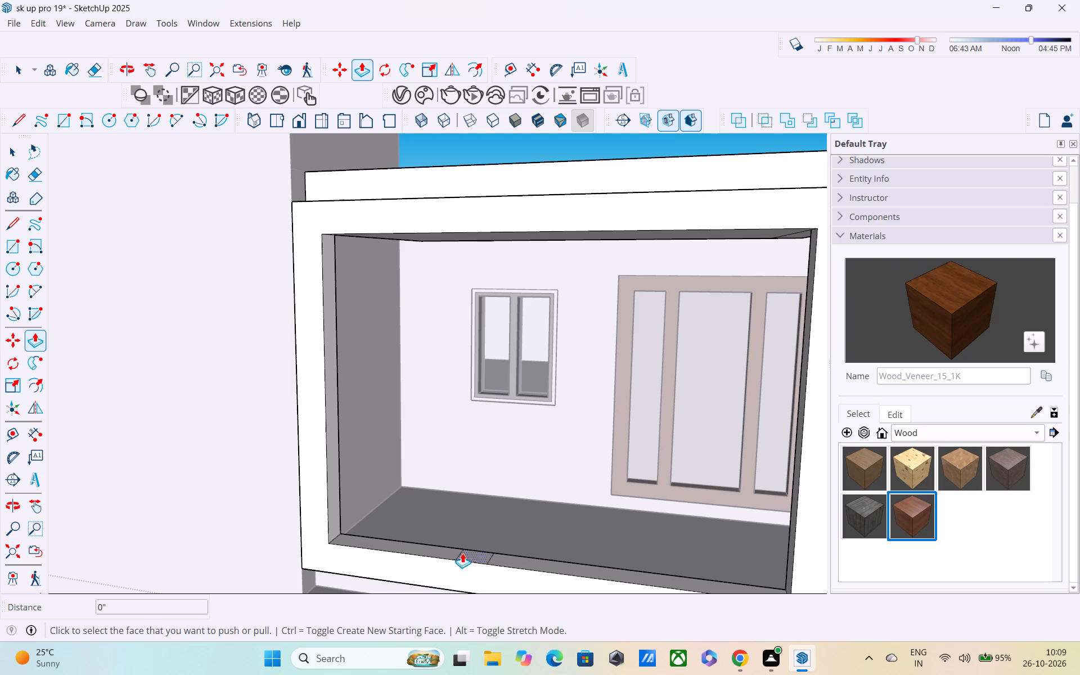
click(481, 553)
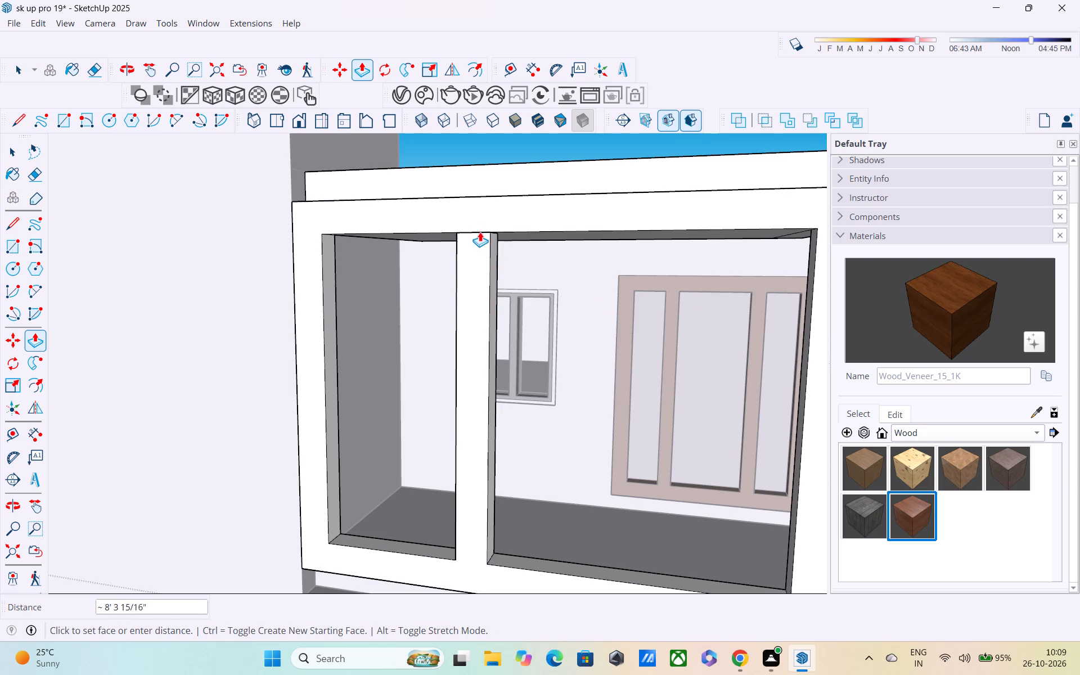
click(479, 228)
Draw a line about 9" long across the ledge on top of the balcony frame, near the new post.
scroll(481, 296, down, 4)
middle_drag(481, 323, 495, 299)
scroll(496, 297, up, 1)
scroll(502, 287, down, 5)
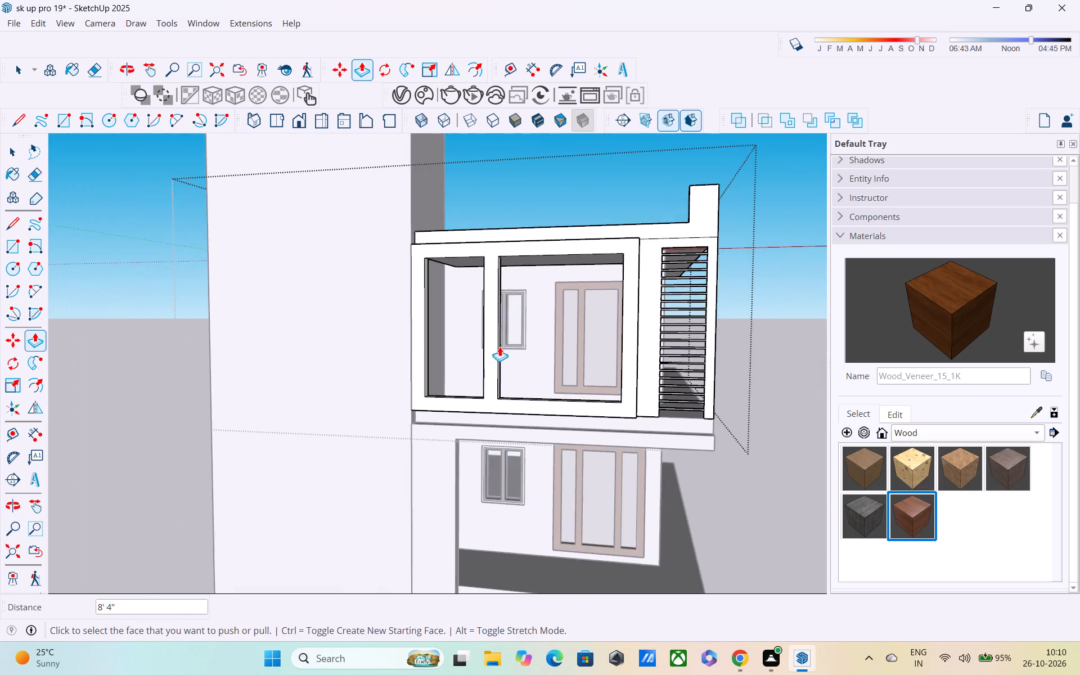
middle_drag(499, 346, 553, 462)
scroll(555, 417, up, 3)
key(l)
scroll(541, 361, up, 3)
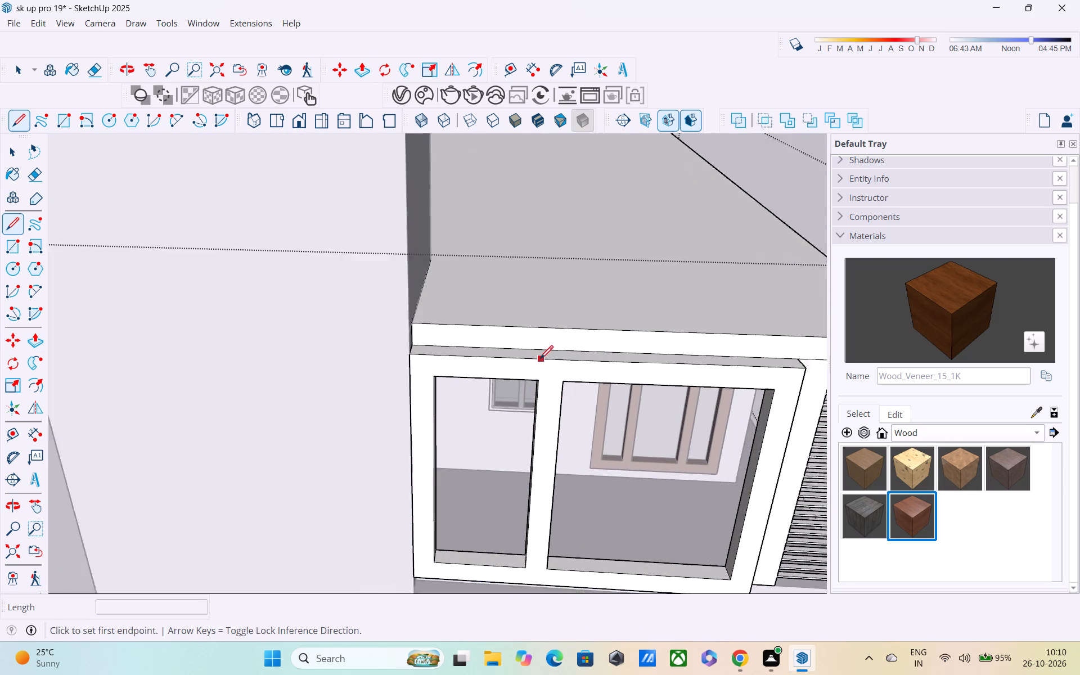
scroll(540, 360, up, 4)
middle_drag(529, 387, 514, 431)
scroll(514, 431, up, 5)
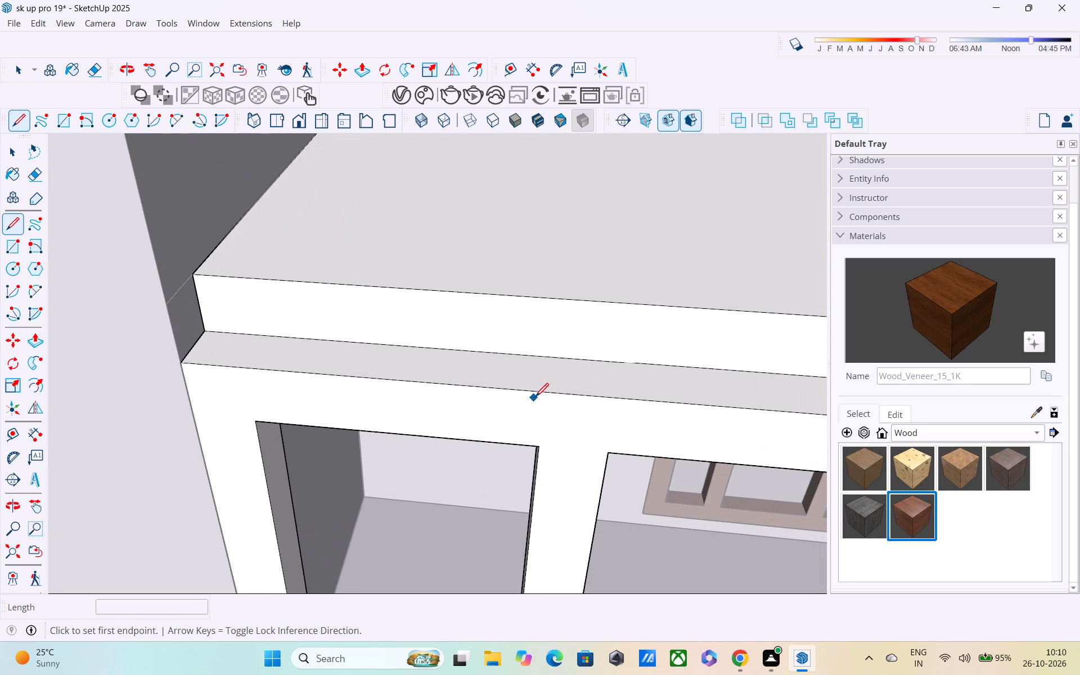
click(546, 391)
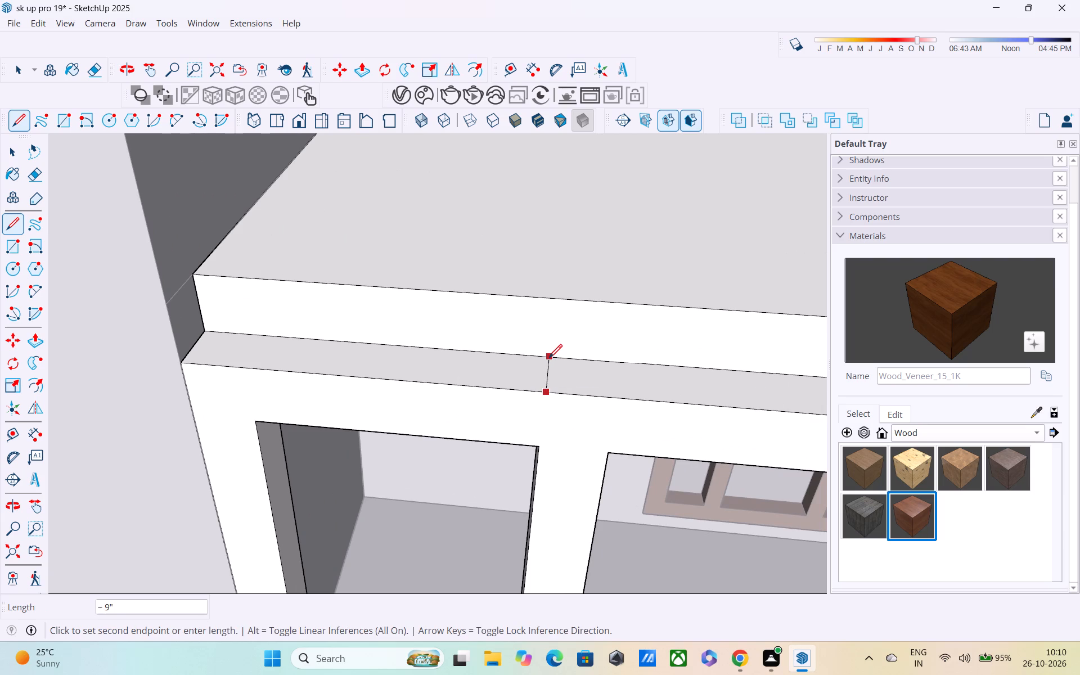
middle_drag(549, 359, 549, 407)
scroll(547, 364, up, 4)
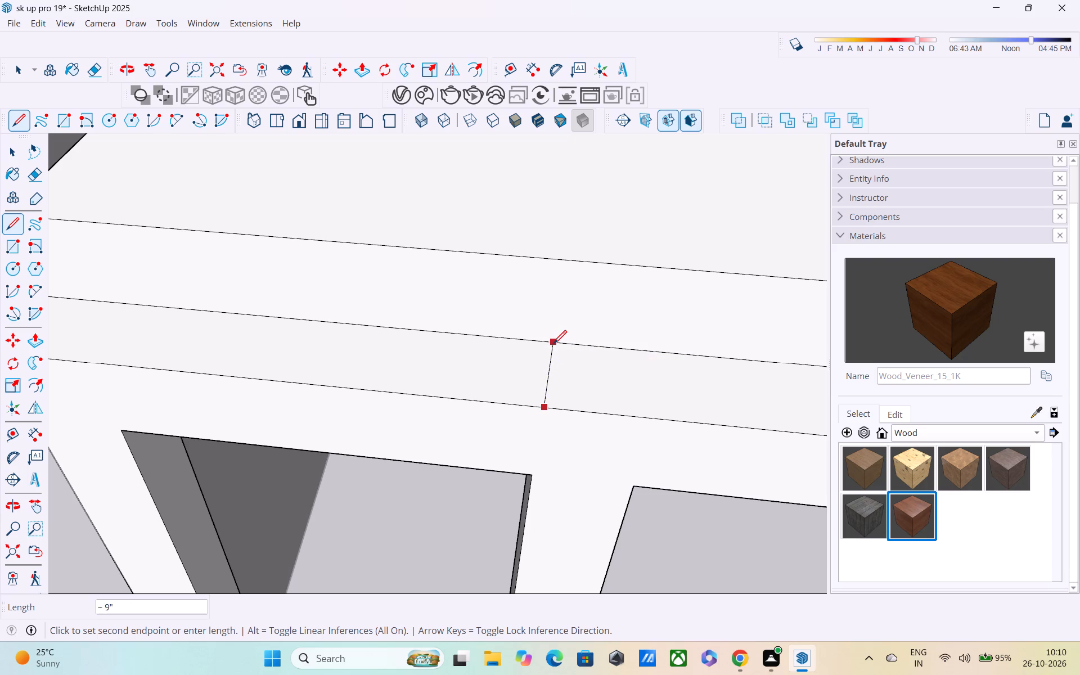
click(554, 344)
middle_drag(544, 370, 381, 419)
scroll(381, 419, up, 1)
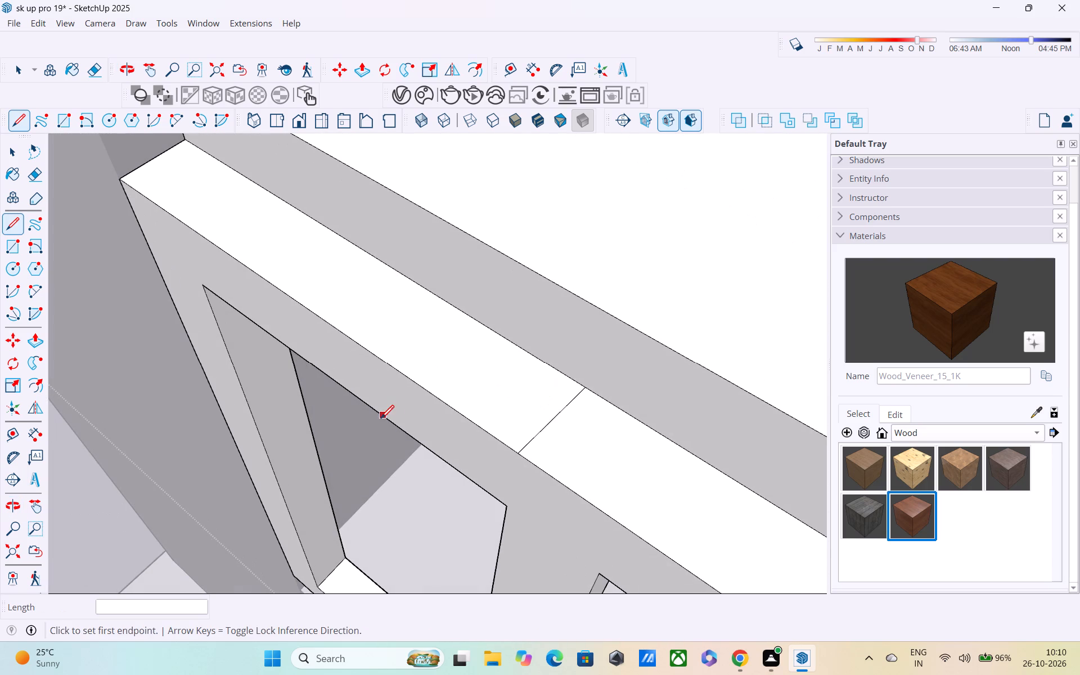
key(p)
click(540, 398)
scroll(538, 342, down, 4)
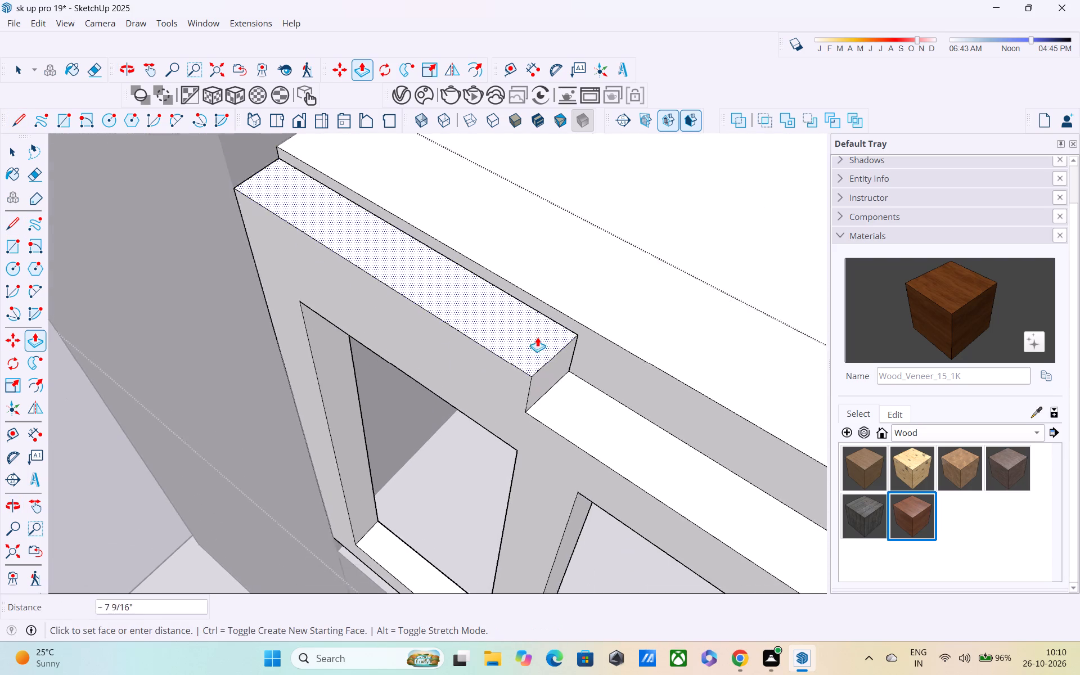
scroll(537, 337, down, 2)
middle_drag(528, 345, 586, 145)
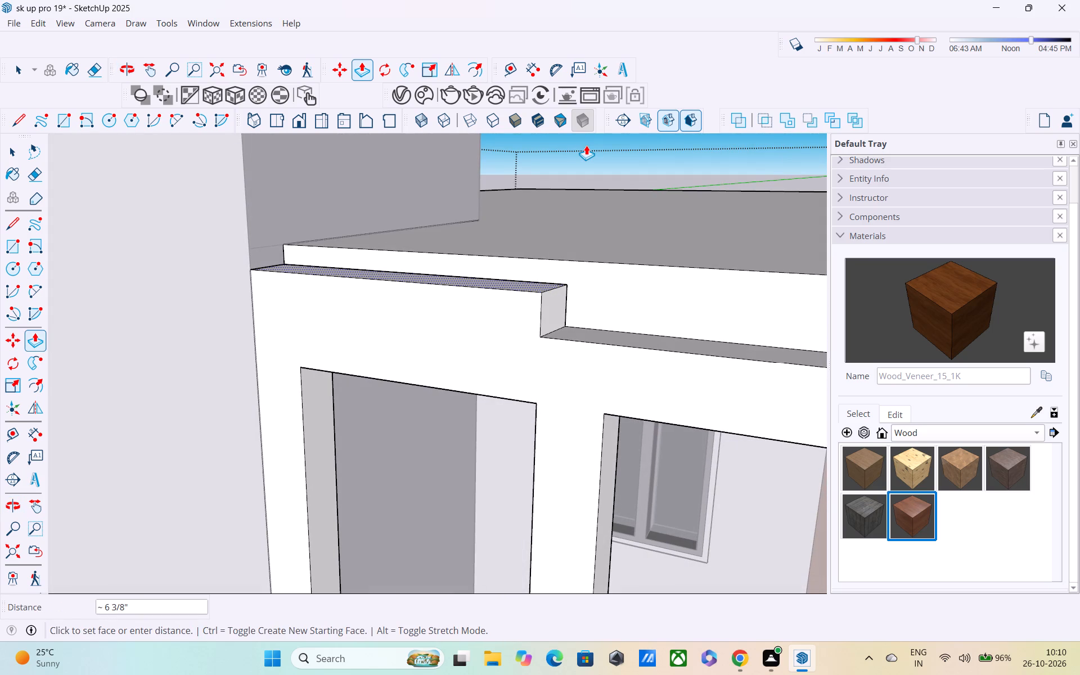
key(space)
Offset the outline of the tower-side ledge section inward by about 2 1/8".
middle_drag(494, 348, 328, 462)
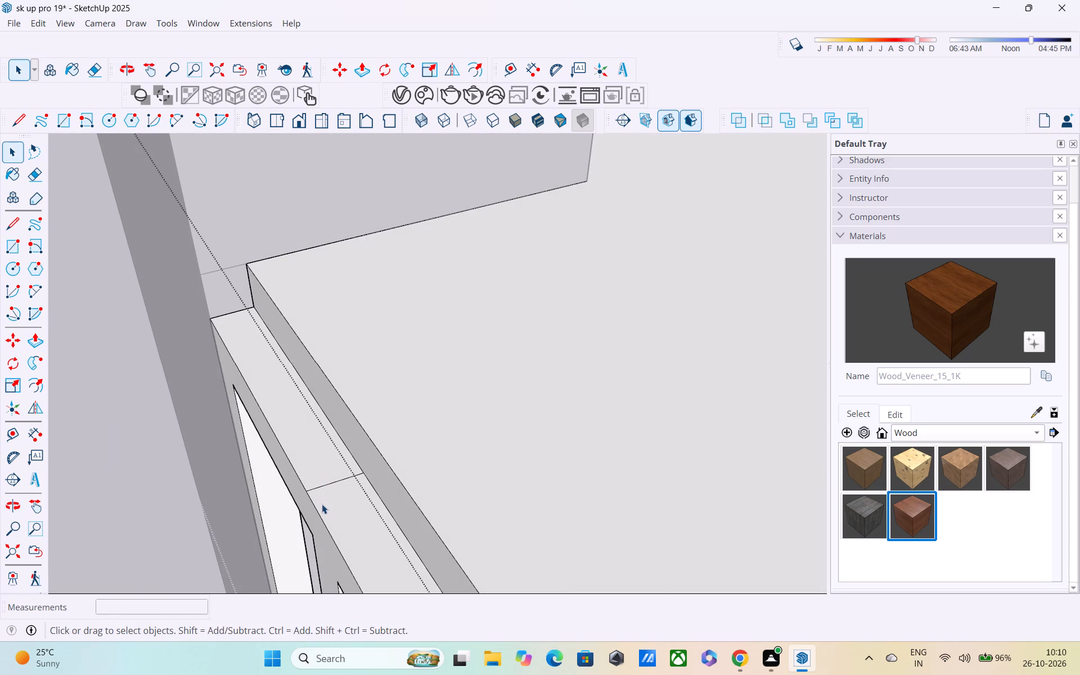
key(f)
click(310, 452)
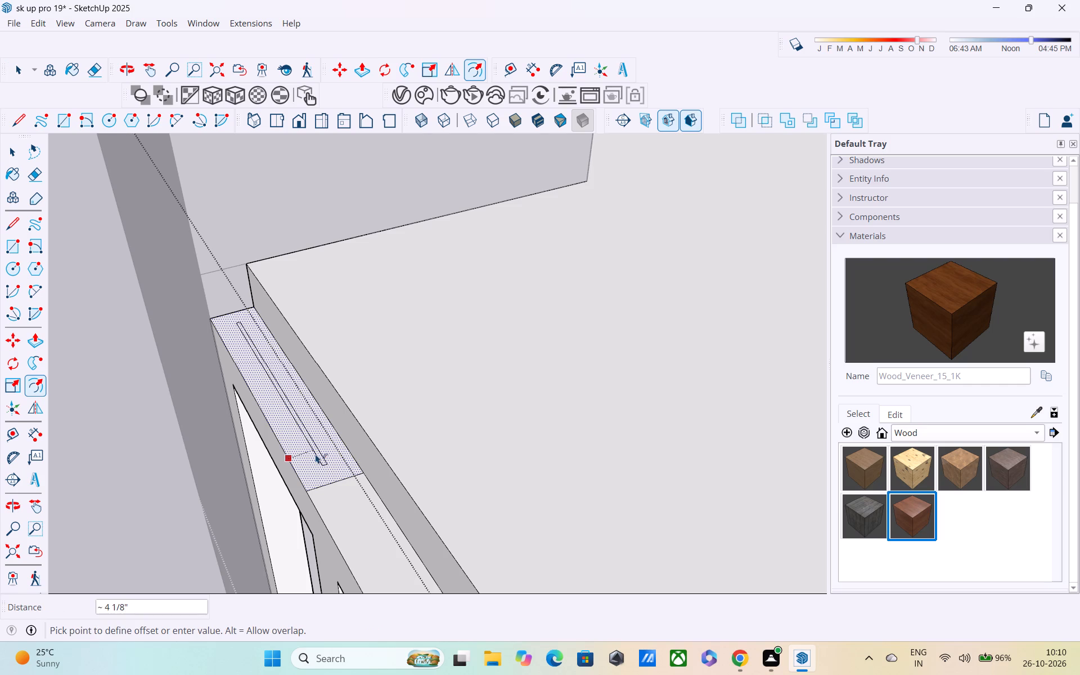
click(282, 421)
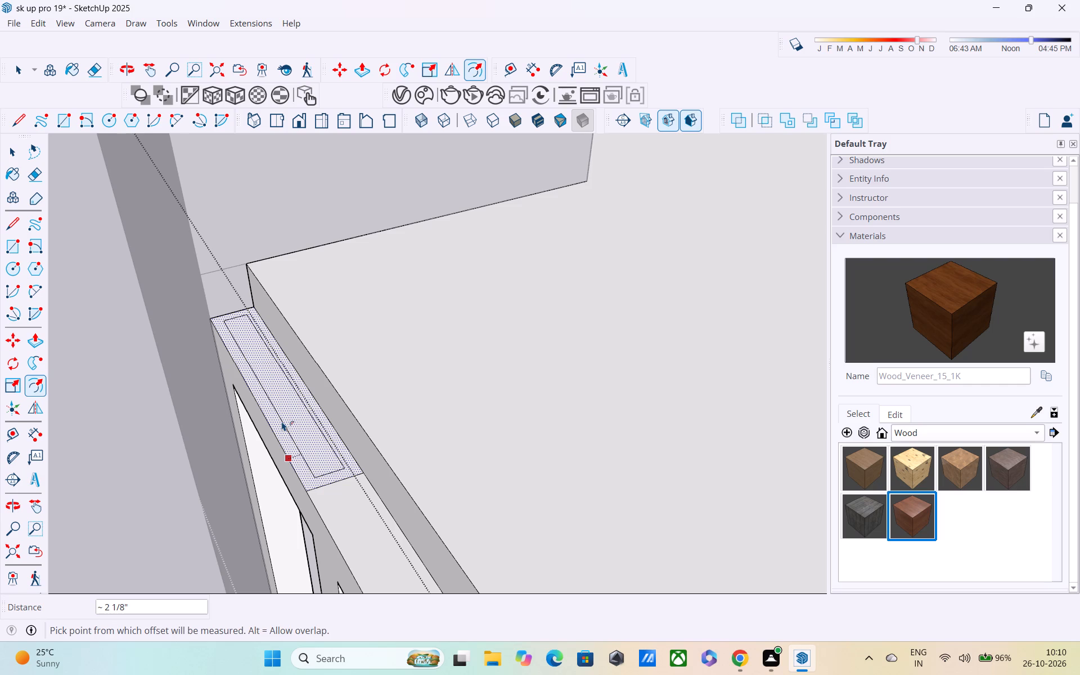
key(space)
Delete the offset outline's back edge pieces and its short edge near the dividing line, keeping the front edge.
scroll(319, 425, up, 3)
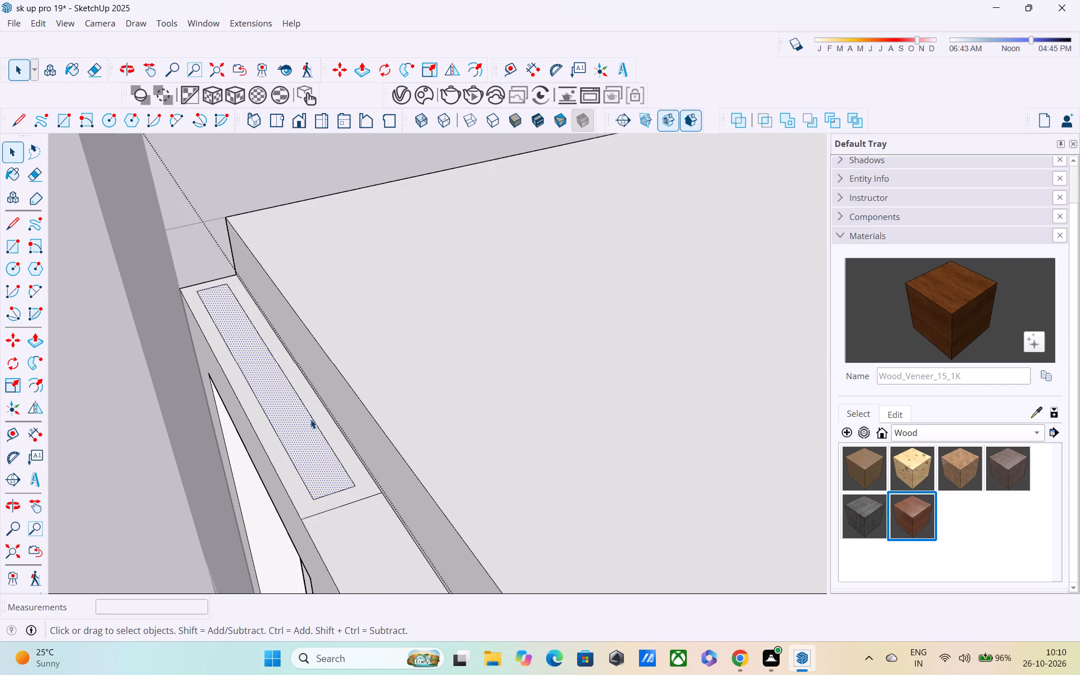
click(312, 417)
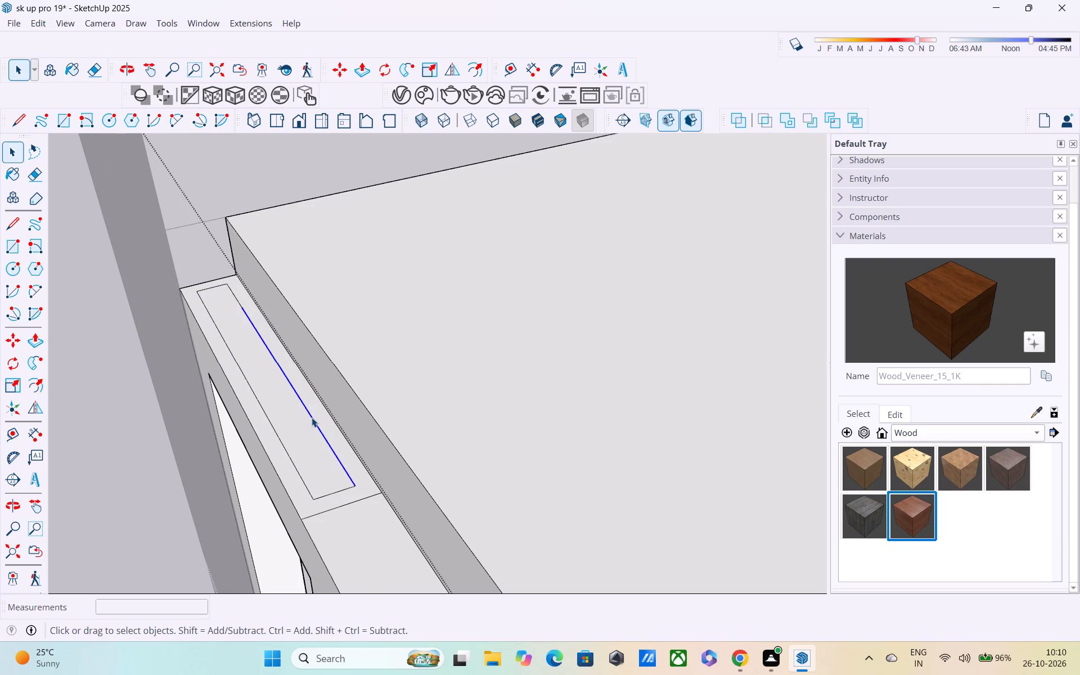
key(Delete)
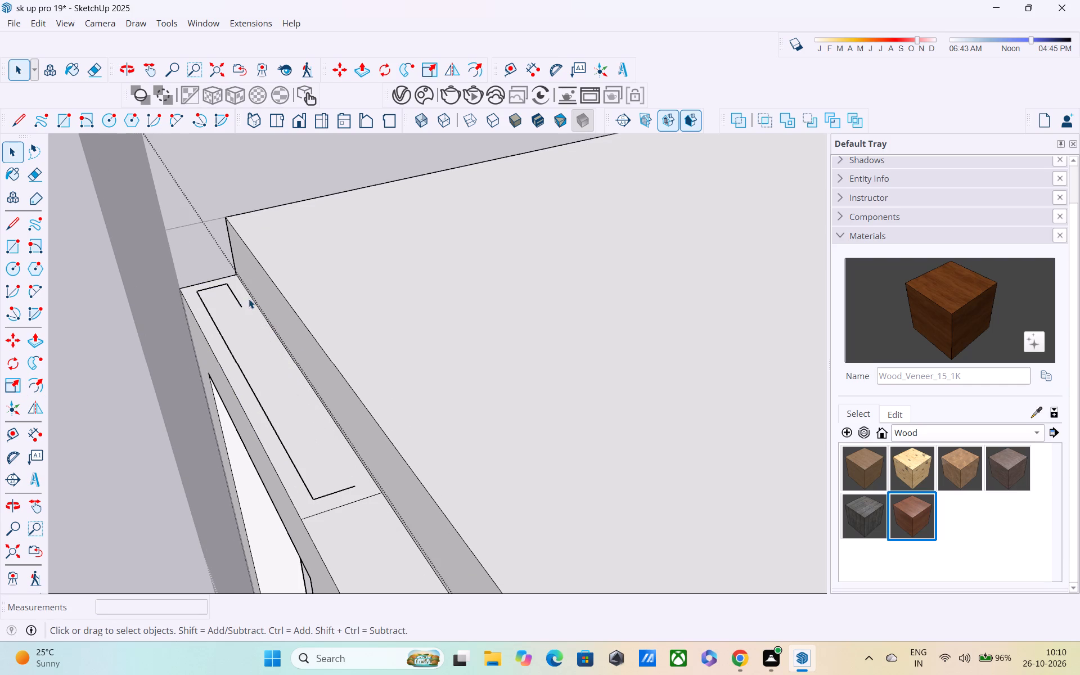
click(237, 300)
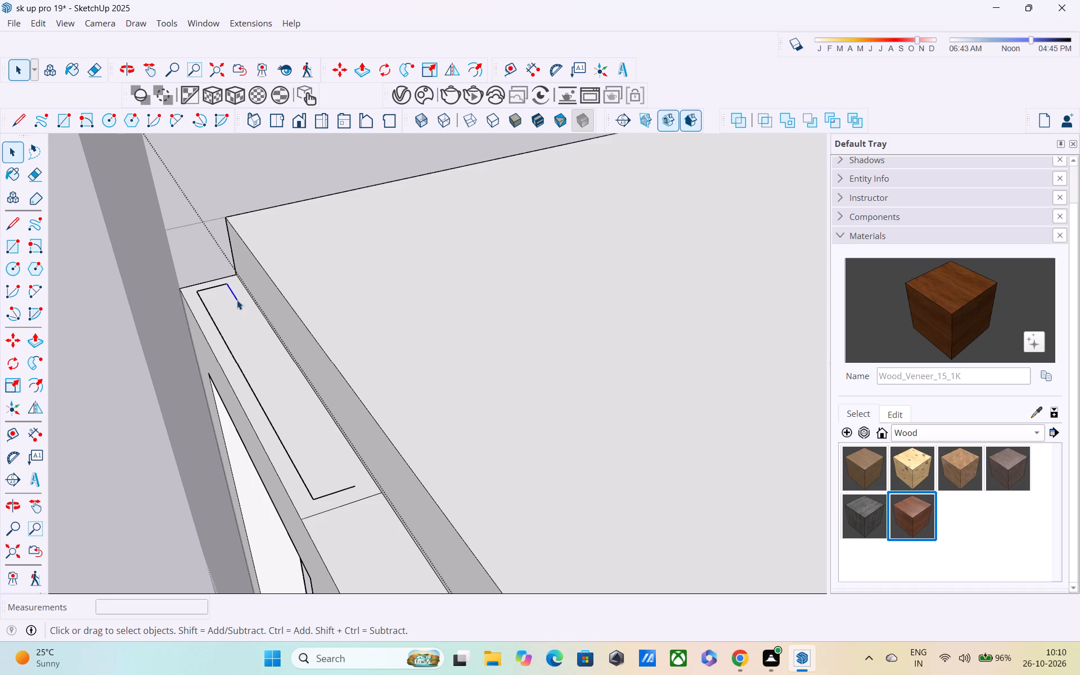
key(Delete)
click(339, 489)
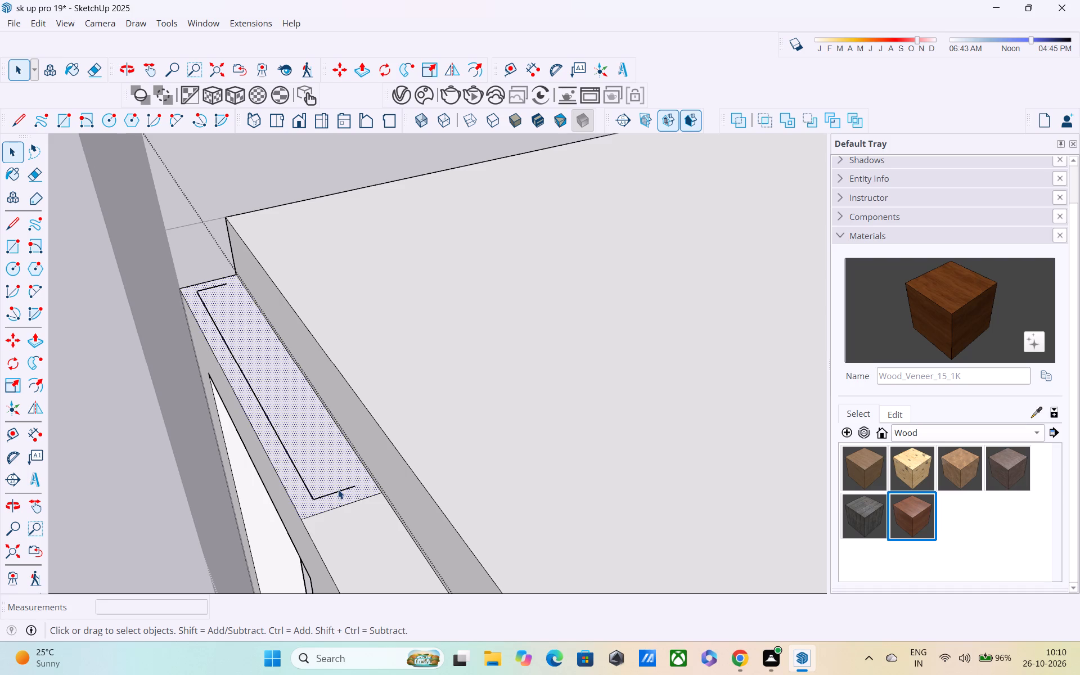
click(337, 493)
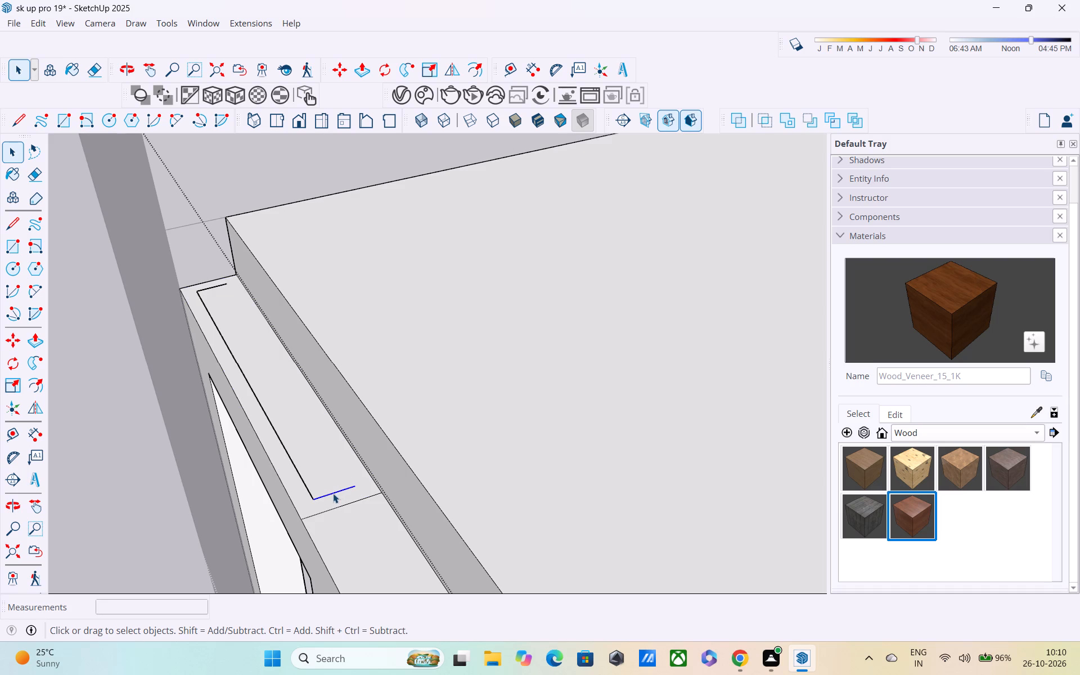
key(Delete)
Draw short lines extending the offset front edge to the dividing line and to the tower-side end of the ledge.
key(l)
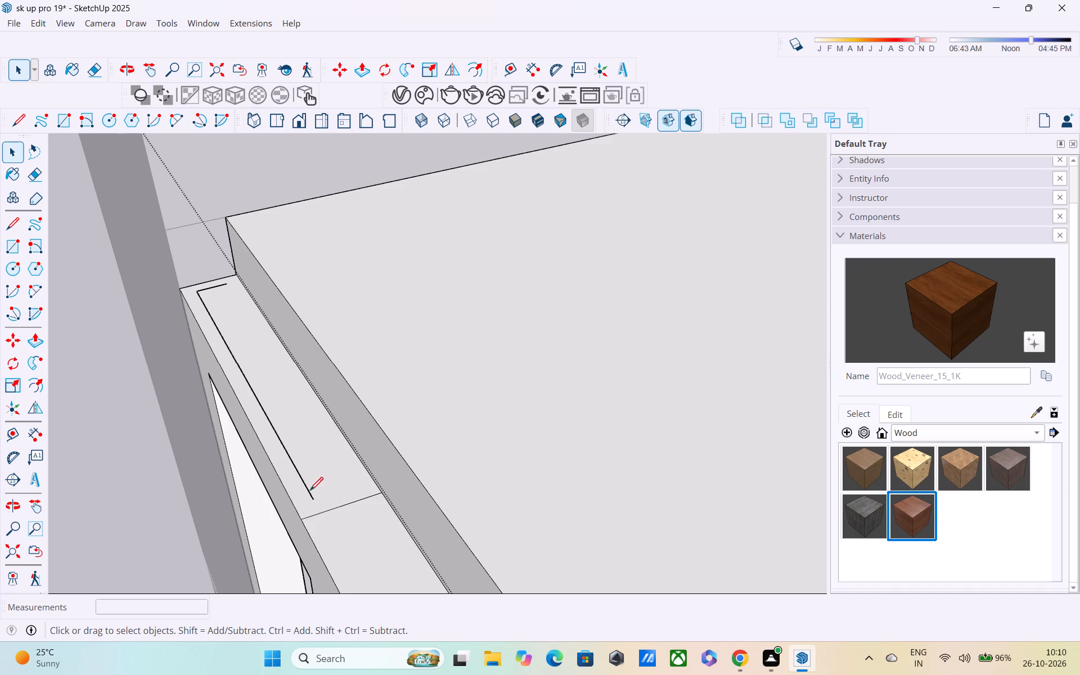
scroll(308, 494, up, 3)
click(312, 499)
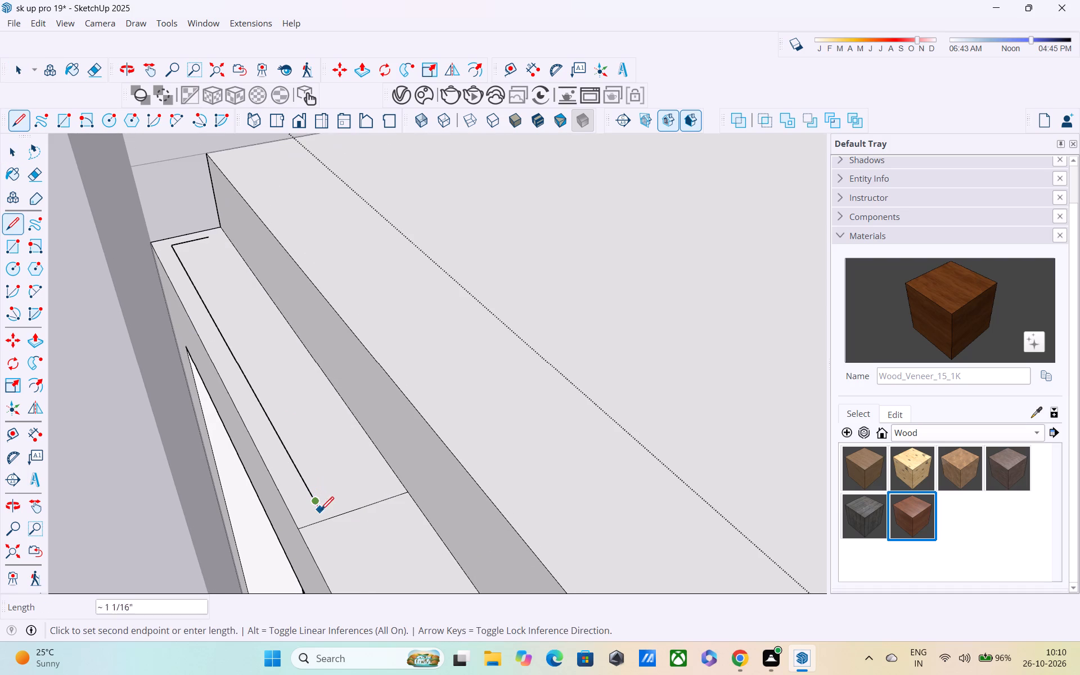
click(323, 520)
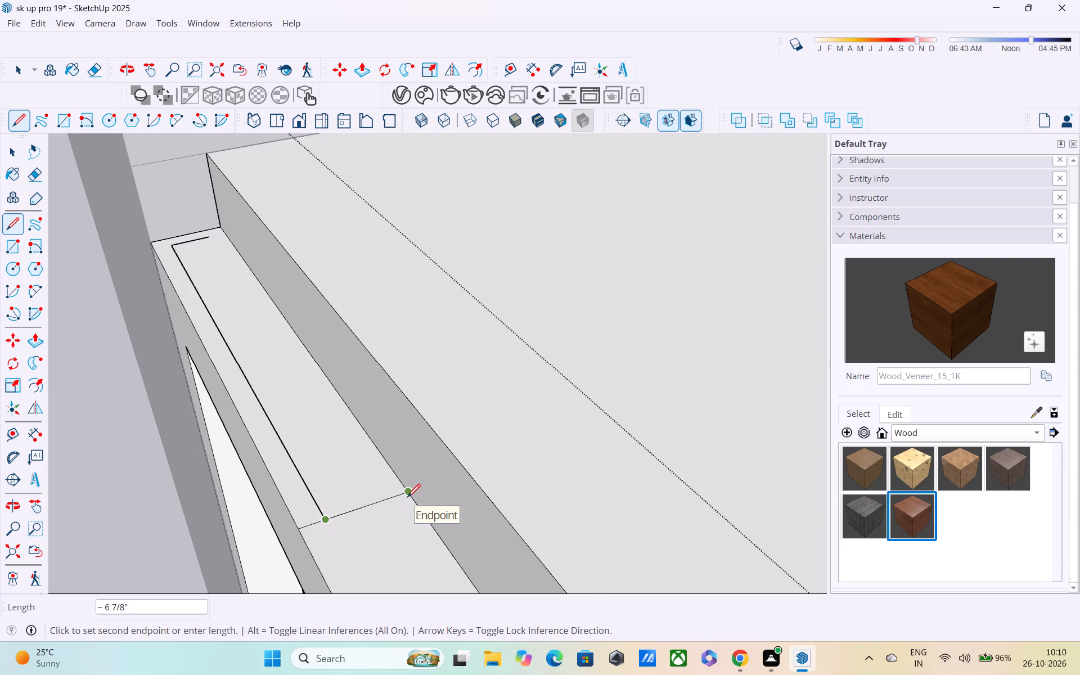
click(407, 498)
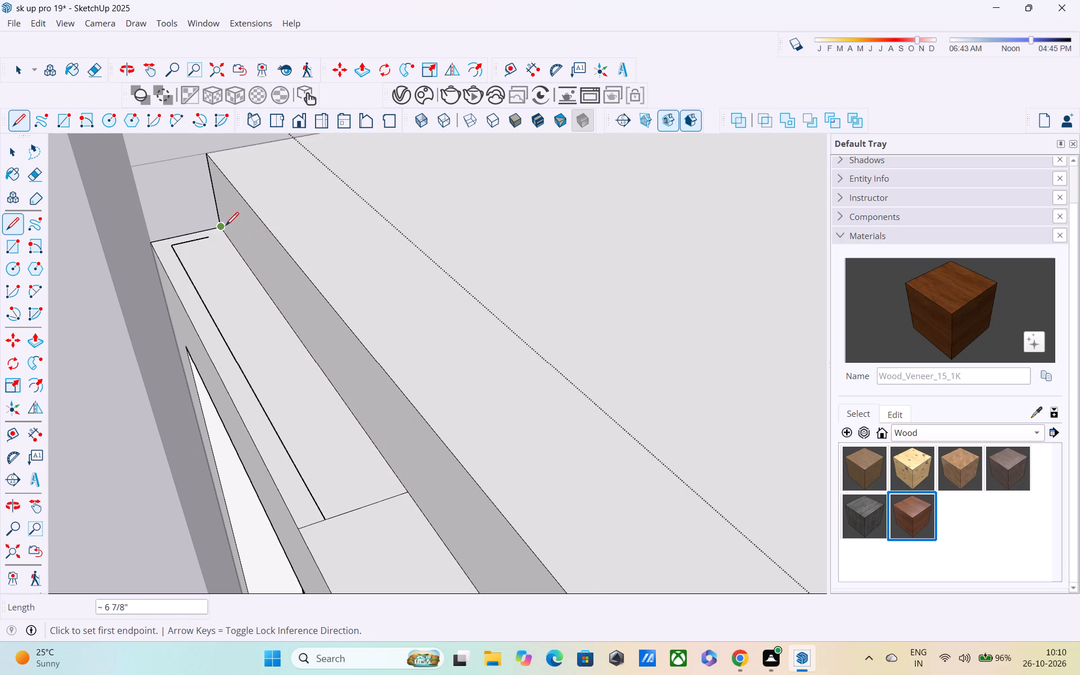
click(226, 227)
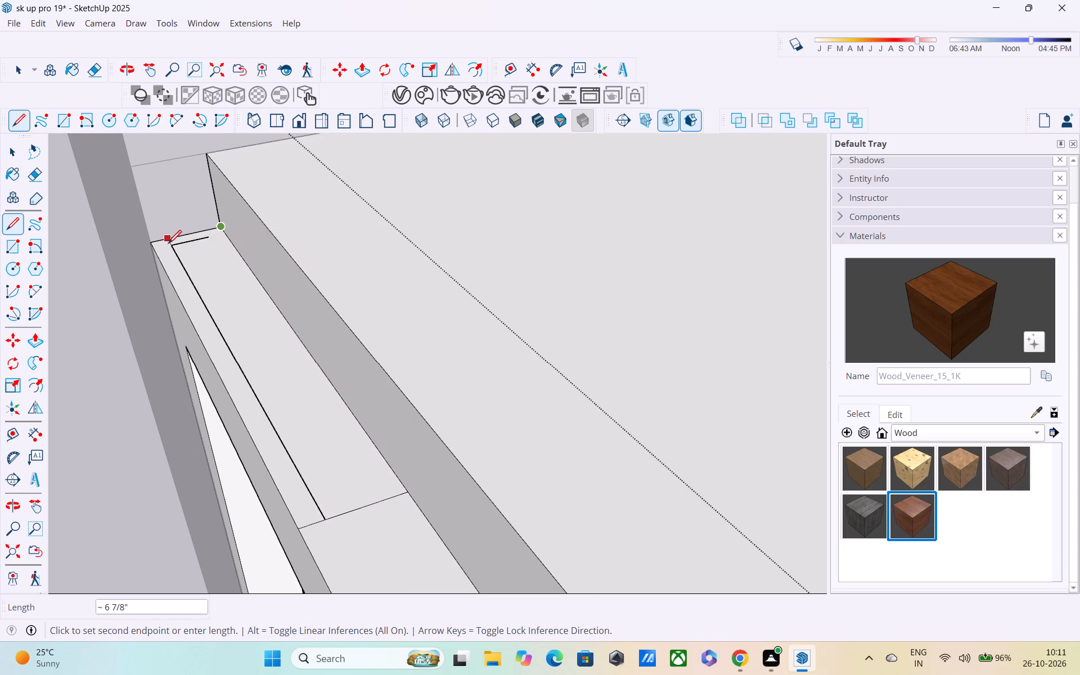
click(167, 239)
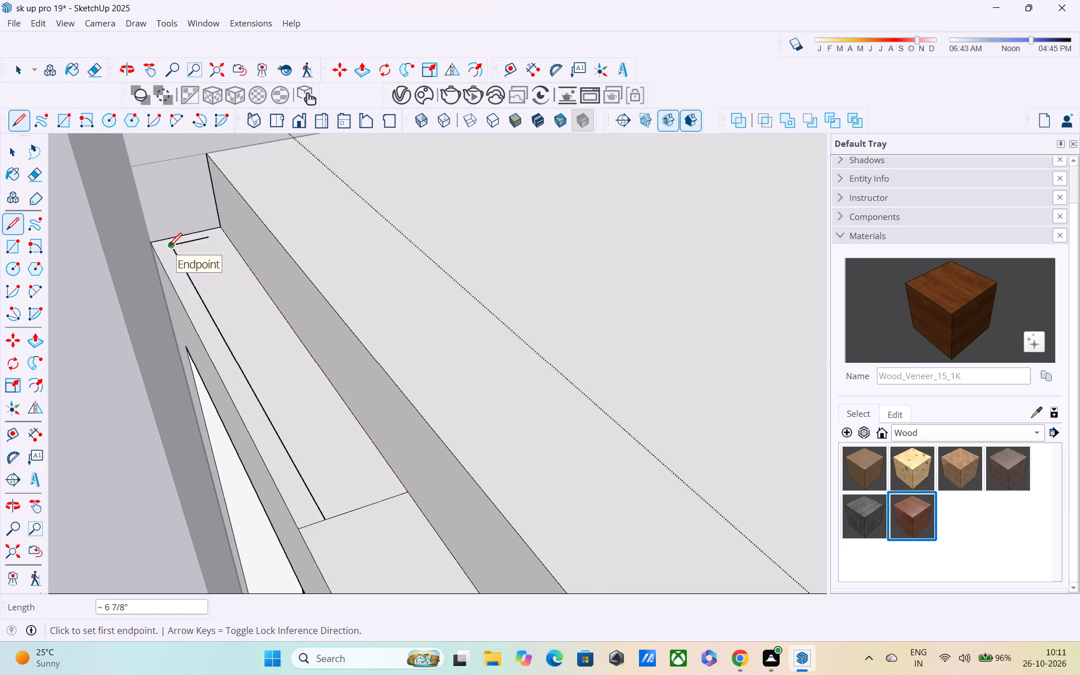
click(170, 249)
click(166, 240)
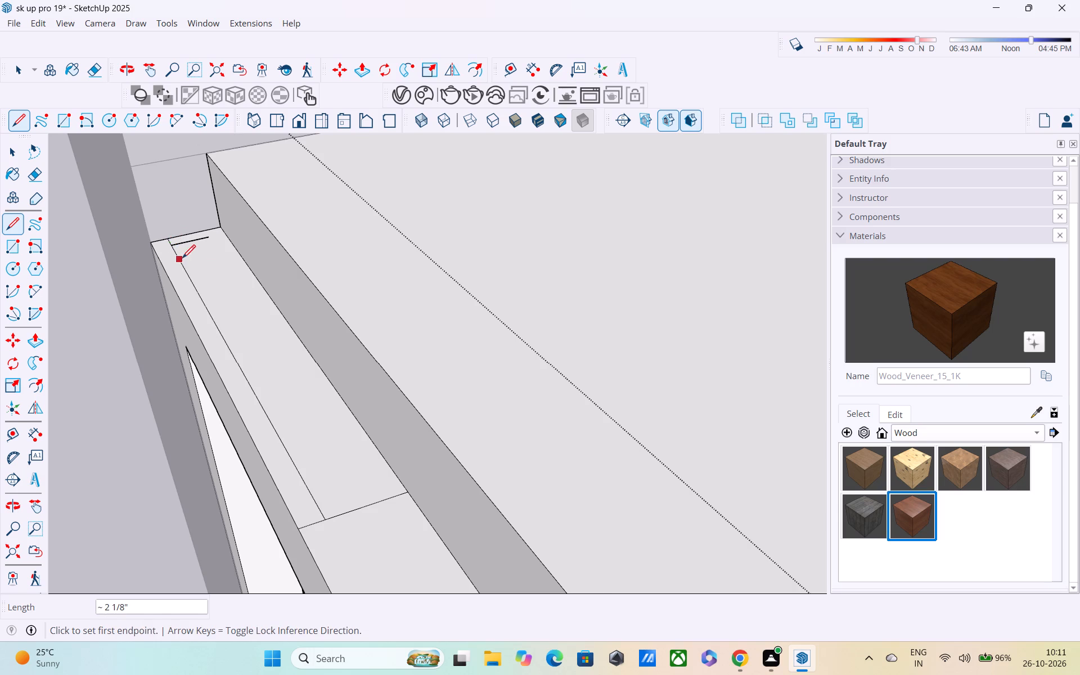
Erase the leftover short offset edge near the tower-side end of the ledge.
key(space)
key(e)
scroll(191, 243, up, 4)
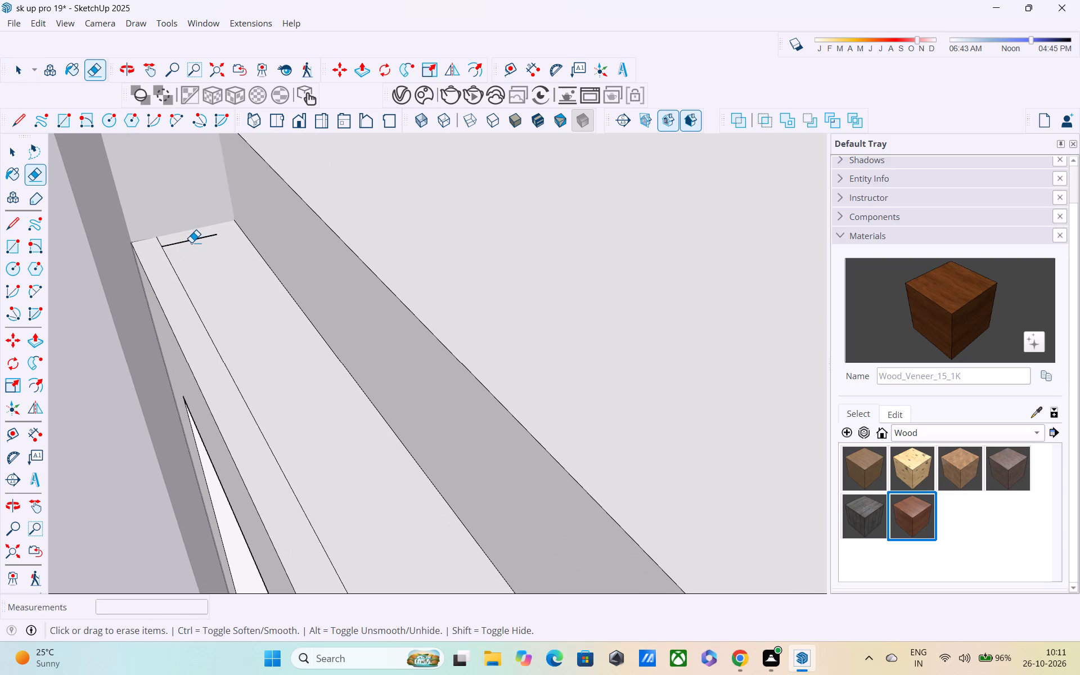
click(191, 242)
Push/Pull the wide back strip of the ledge section up about 12' 3" to form a tall wall beside the tower.
key(p)
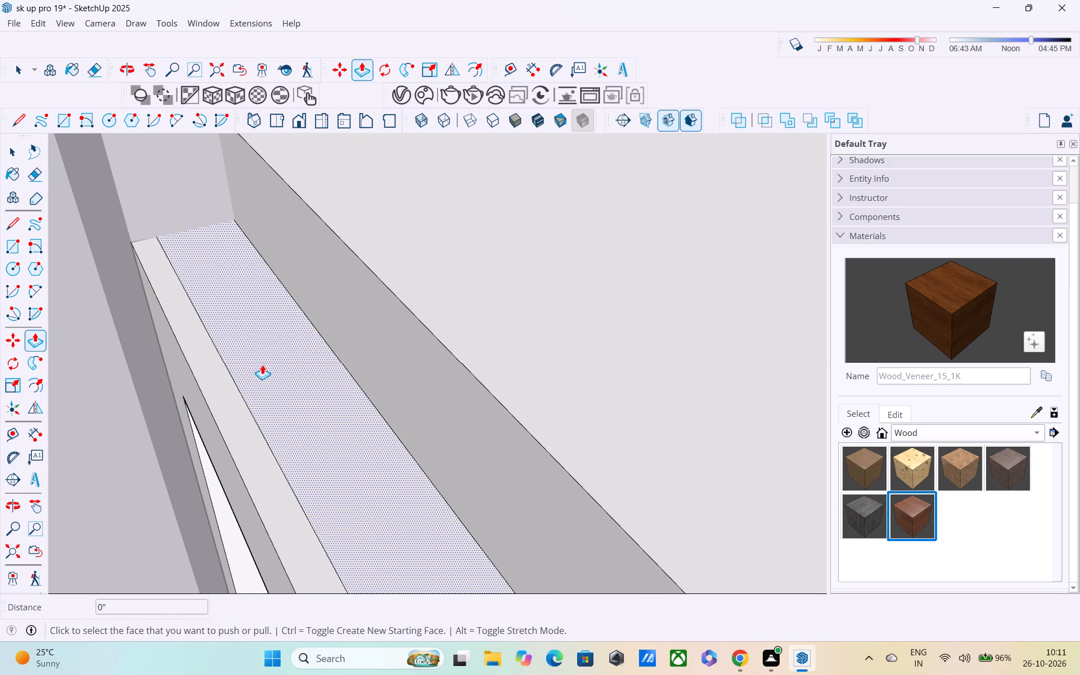
click(264, 366)
scroll(271, 305, down, 6)
middle_drag(274, 315, 340, 224)
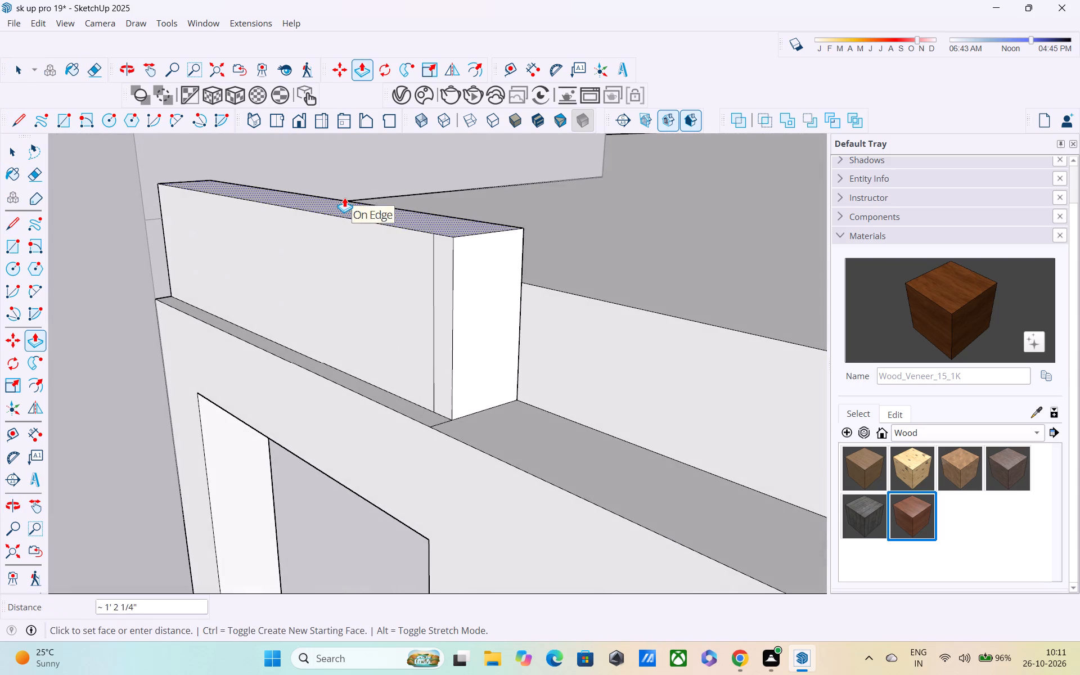
scroll(344, 197, down, 3)
middle_drag(345, 201, 421, 214)
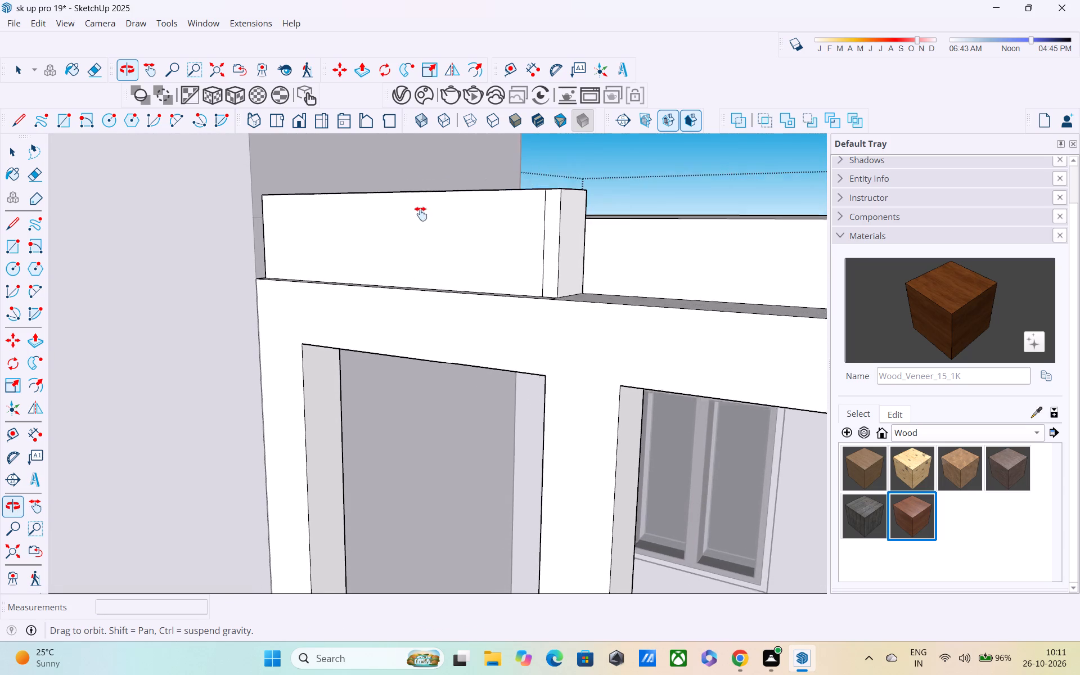
middle_drag(421, 214, 411, 301)
scroll(411, 301, up, 1)
shift+middle_drag(408, 234, 408, 440)
scroll(407, 267, down, 3)
shift+middle_drag(406, 260, 407, 463)
scroll(398, 327, down, 2)
shift+middle_drag(395, 308, 395, 490)
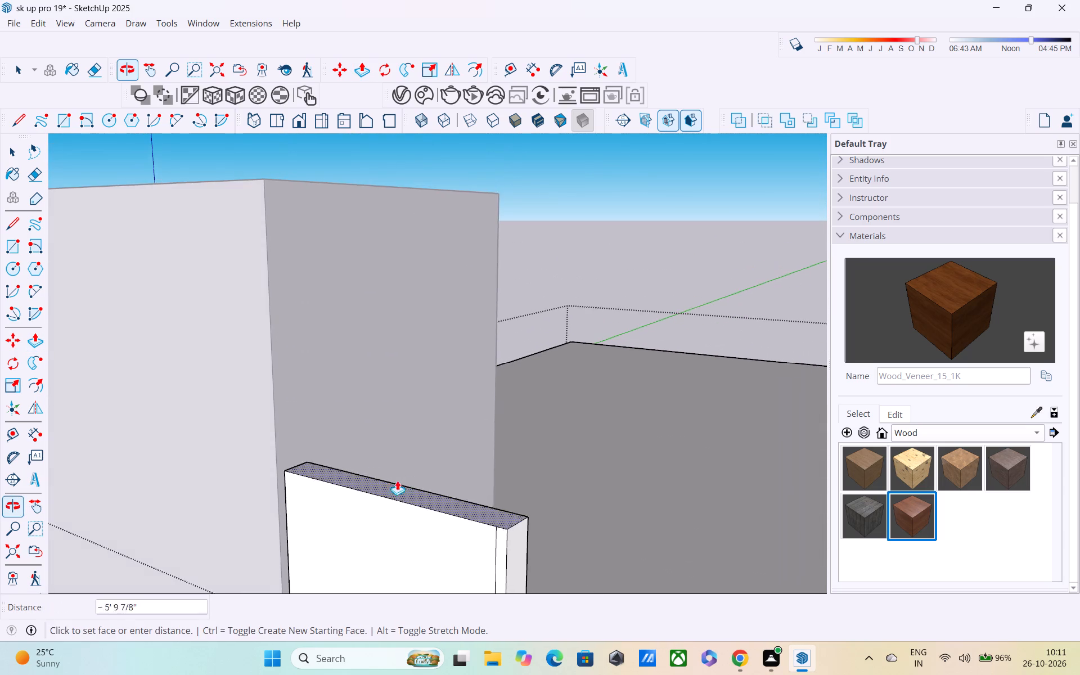
scroll(398, 370, down, 4)
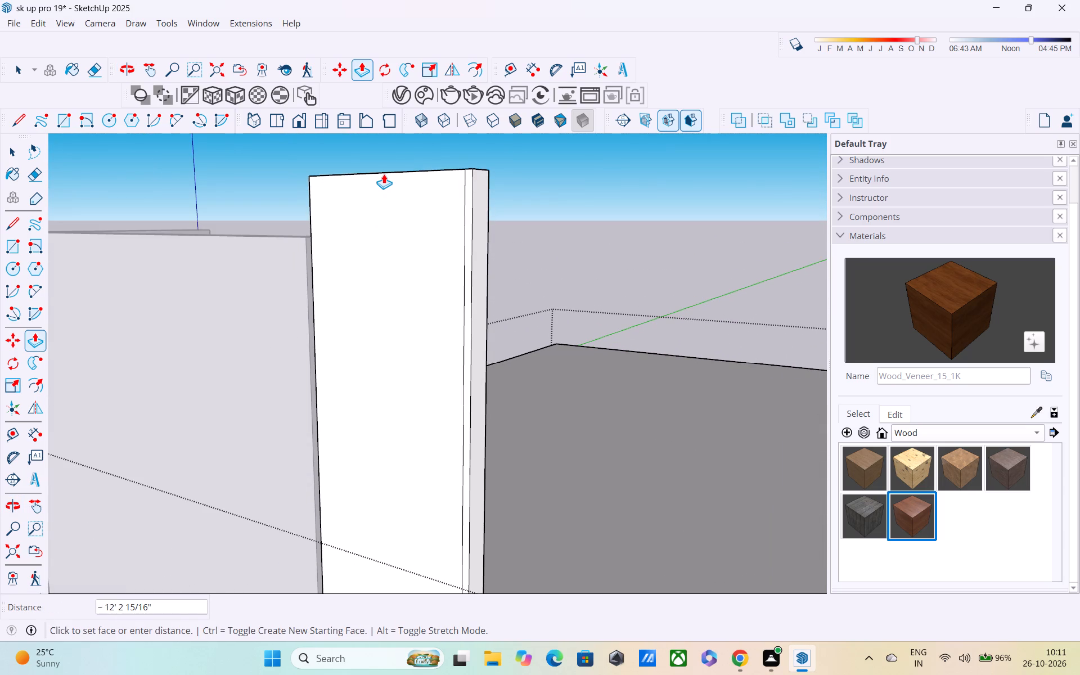
click(384, 174)
Erase the stray vertical line near the outer edge of the tall wall's front face.
middle_drag(435, 323, 436, 324)
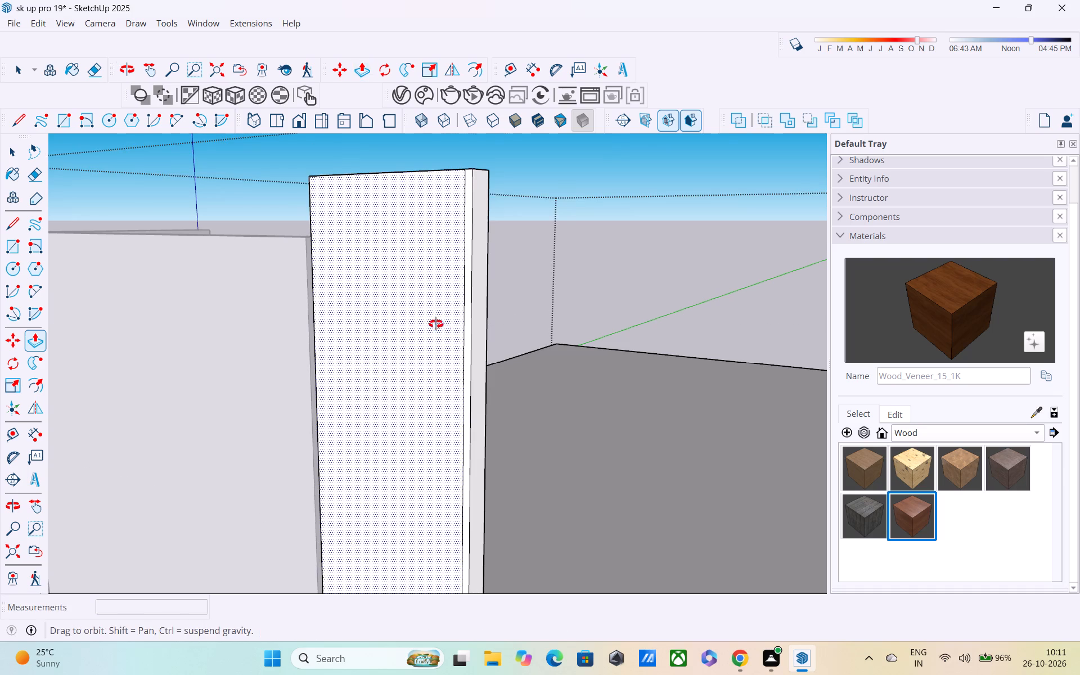
middle_drag(436, 324, 454, 319)
scroll(440, 323, down, 8)
middle_drag(517, 373, 583, 360)
key(space)
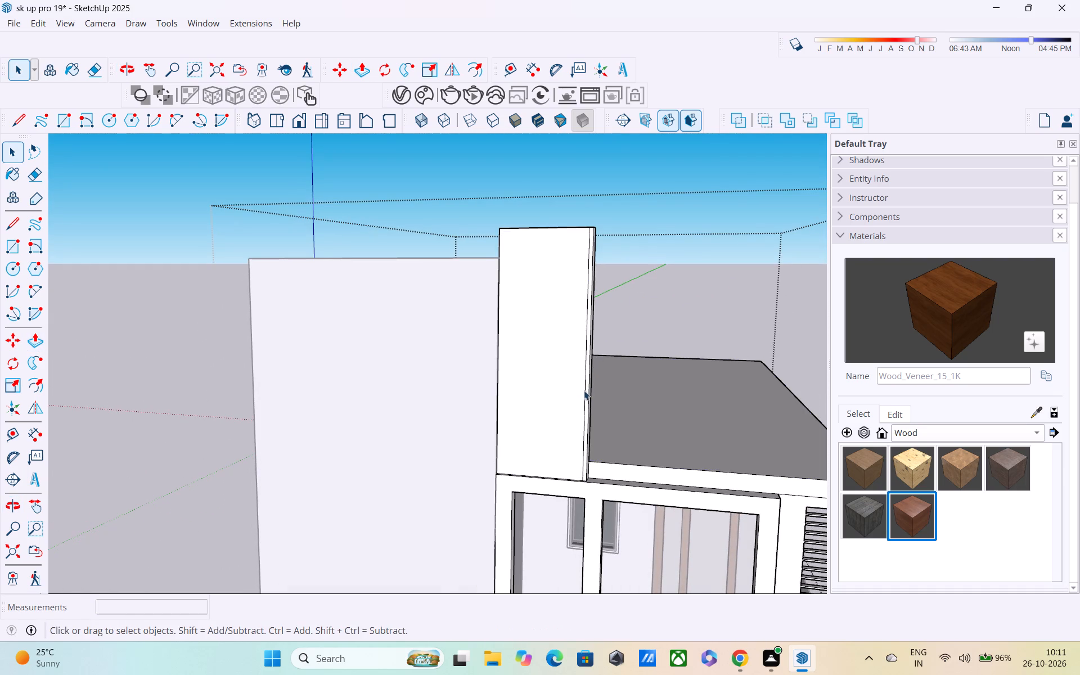
key(e)
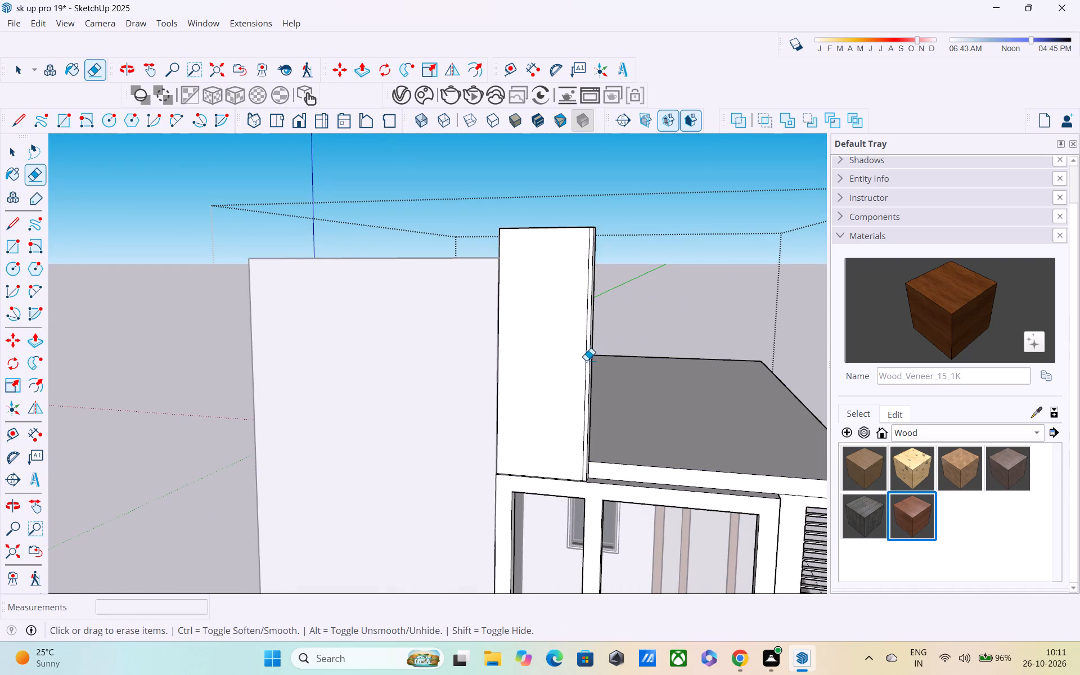
scroll(586, 359, up, 9)
click(588, 336)
Erase the stray vertical line near the tower on the tall wall's rear face, above the roof.
scroll(579, 346, down, 5)
middle_drag(582, 385, 584, 381)
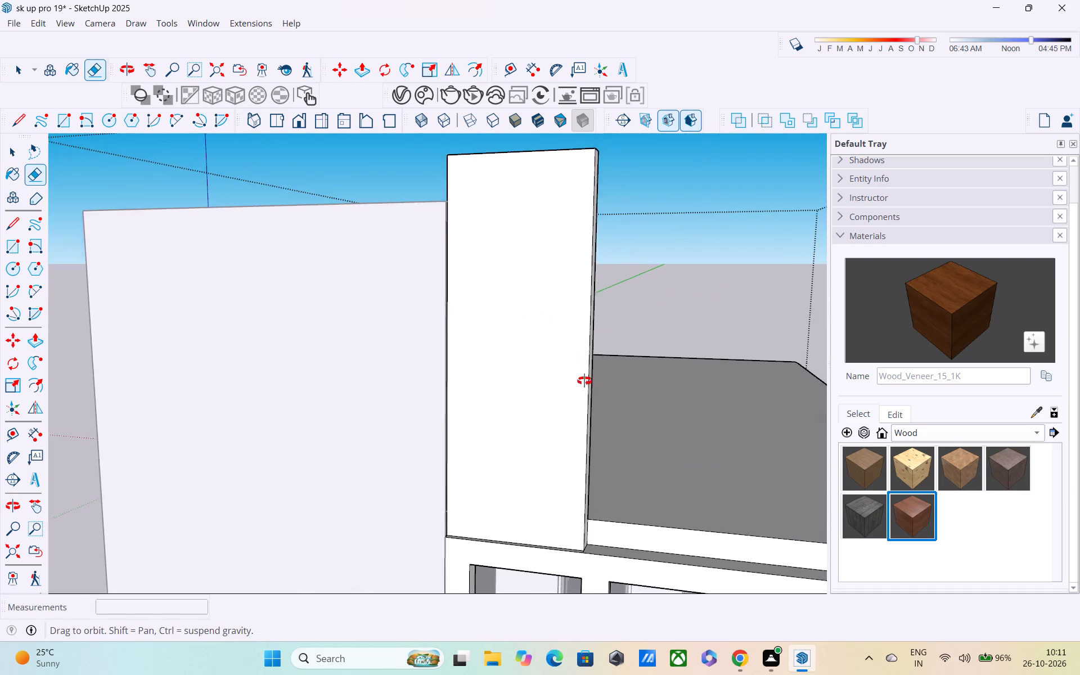
middle_drag(584, 381, 595, 361)
scroll(600, 357, down, 8)
scroll(619, 398, down, 5)
middle_drag(619, 431, 606, 439)
scroll(619, 431, up, 1)
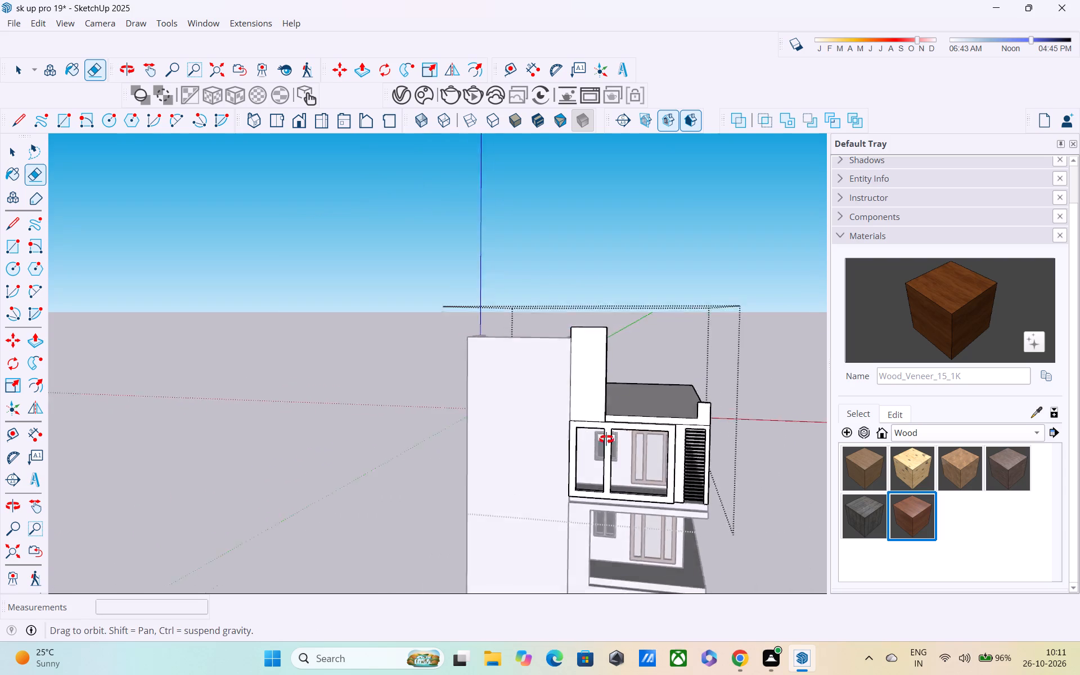
middle_drag(606, 439, 321, 473)
scroll(328, 465, up, 4)
middle_drag(359, 463, 230, 469)
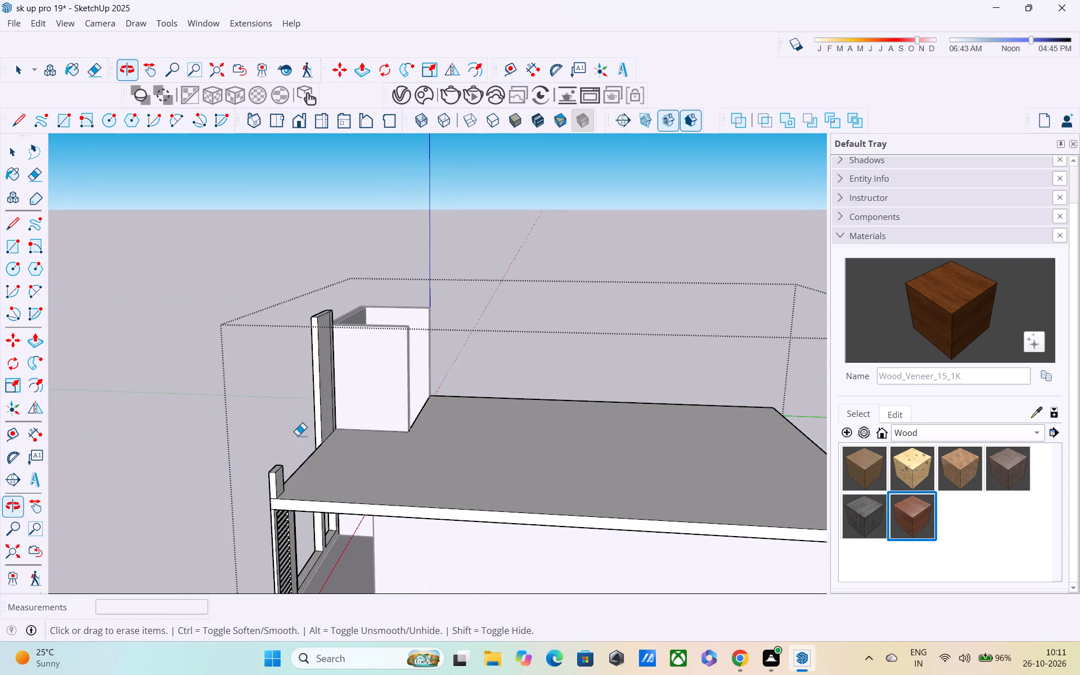
middle_drag(298, 435, 145, 479)
scroll(240, 411, up, 4)
scroll(300, 412, up, 8)
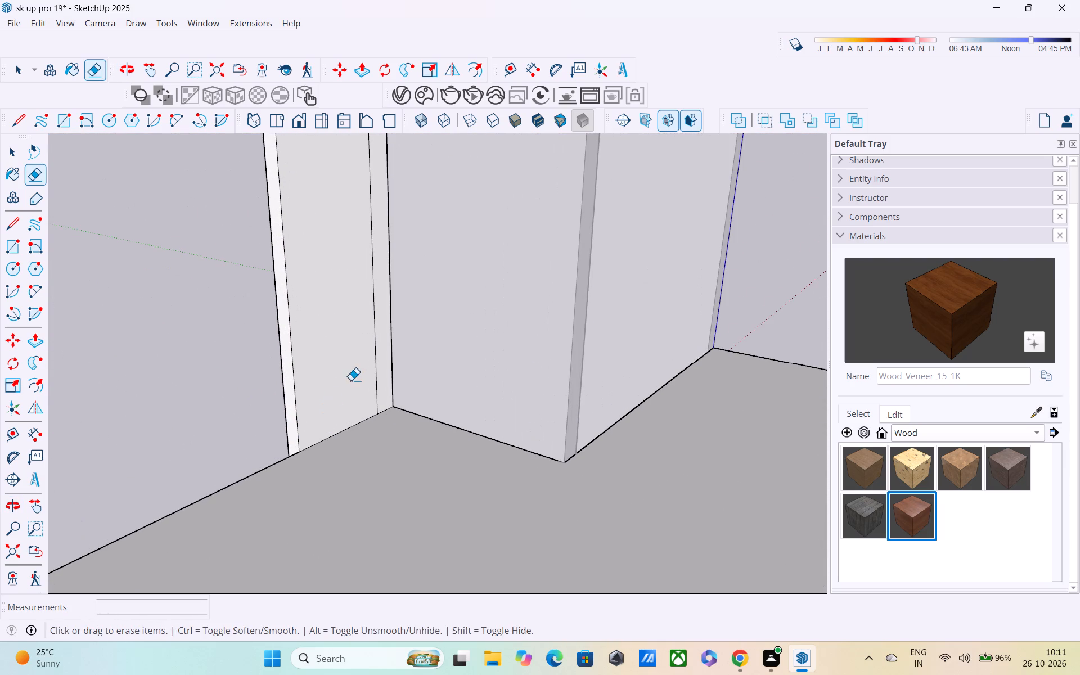
click(376, 335)
Push/Pull the tall wall's rear face out 10" over the roof to thicken the wall.
key(p)
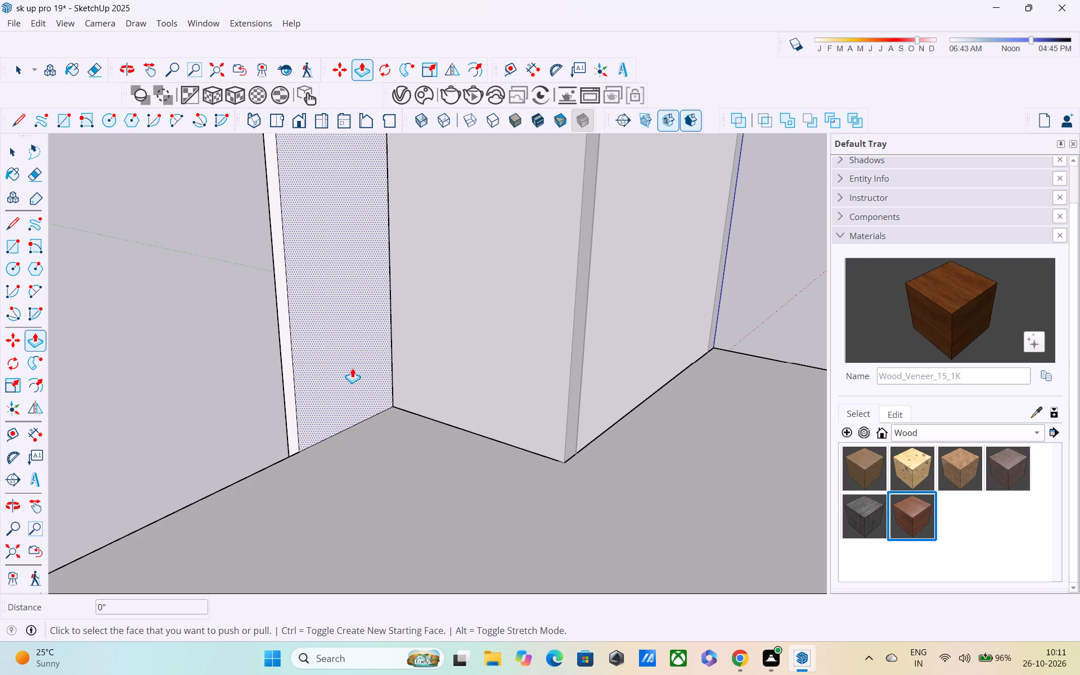
click(352, 368)
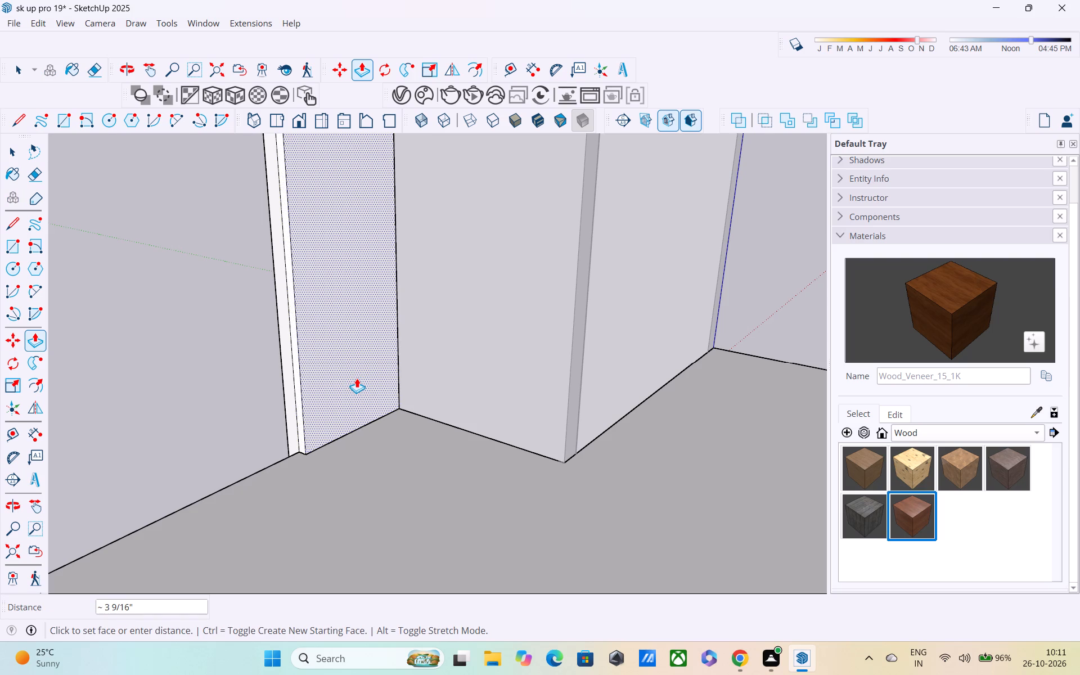
middle_drag(361, 379, 458, 395)
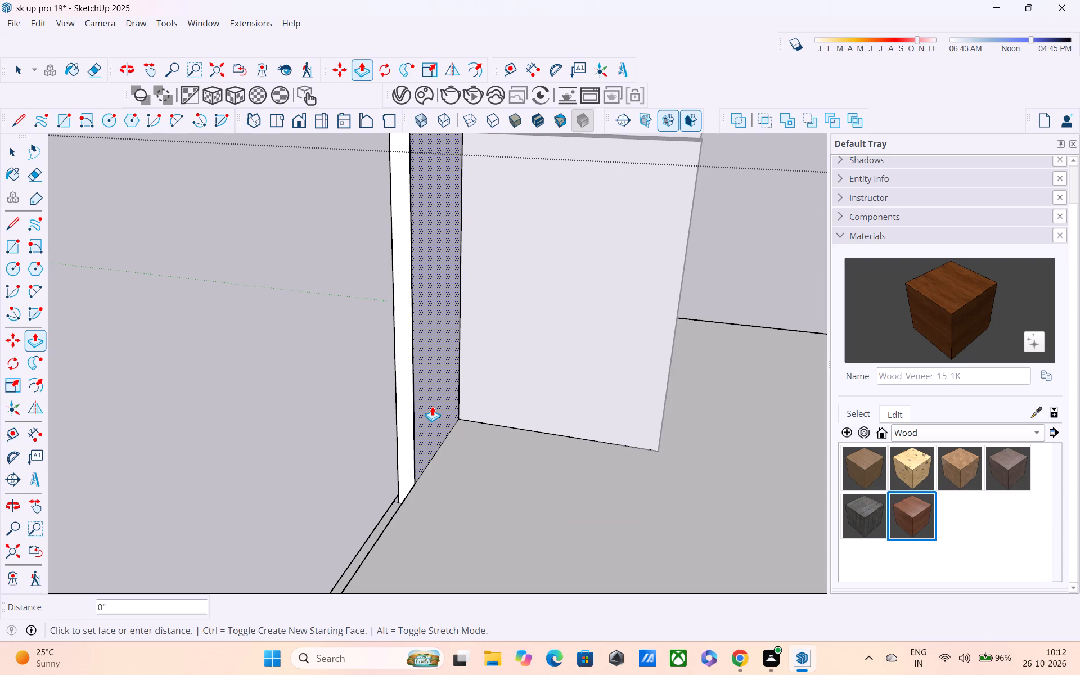
middle_drag(430, 408, 279, 307)
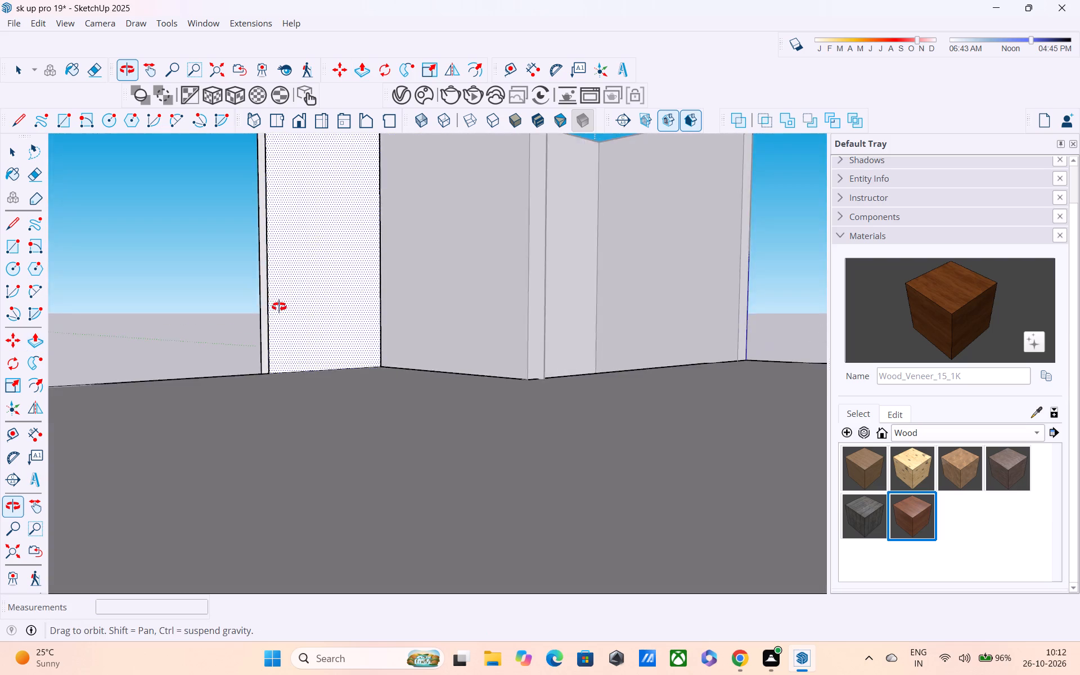
middle_drag(279, 307, 307, 374)
scroll(309, 374, down, 1)
middle_drag(313, 379, 348, 380)
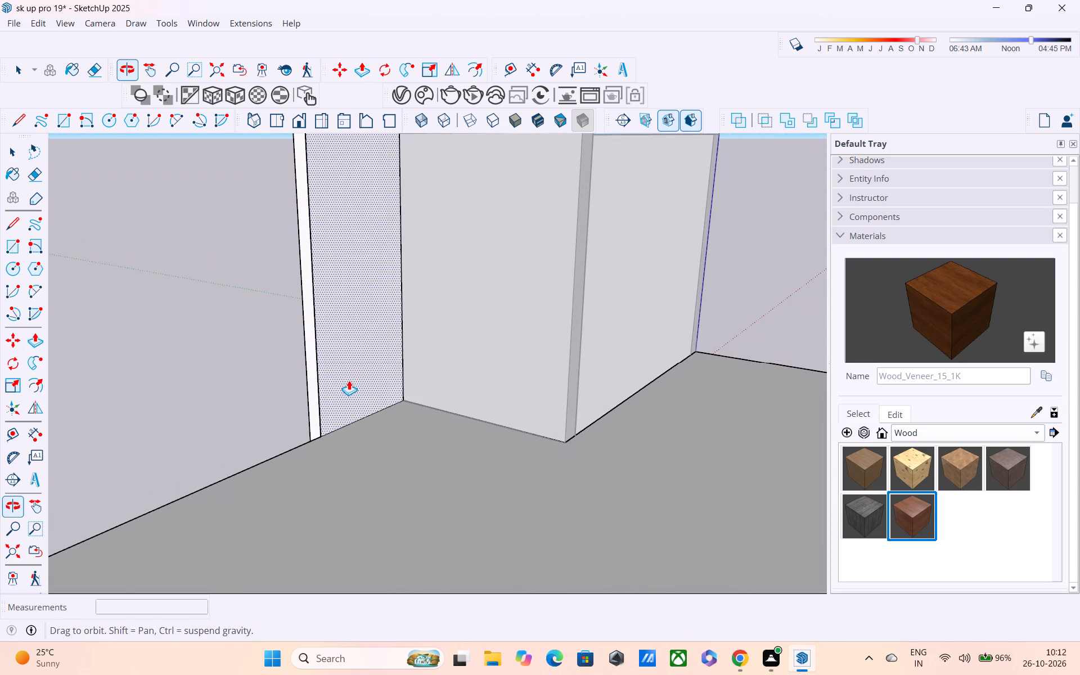
click(345, 388)
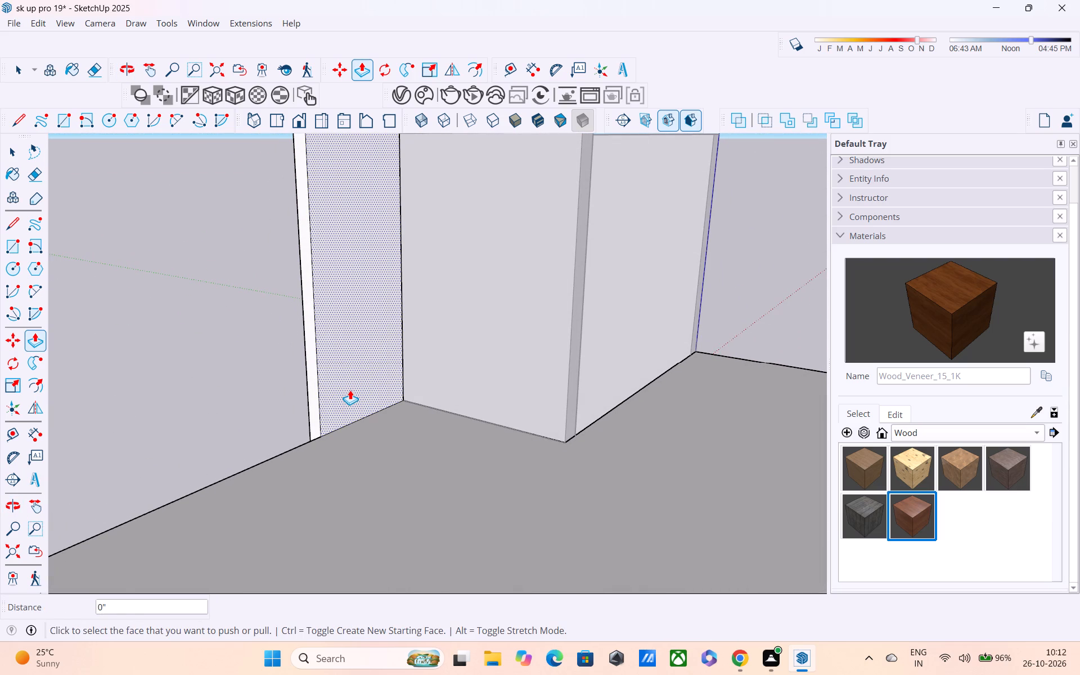
key(Escape)
click(339, 384)
middle_drag(358, 395, 402, 396)
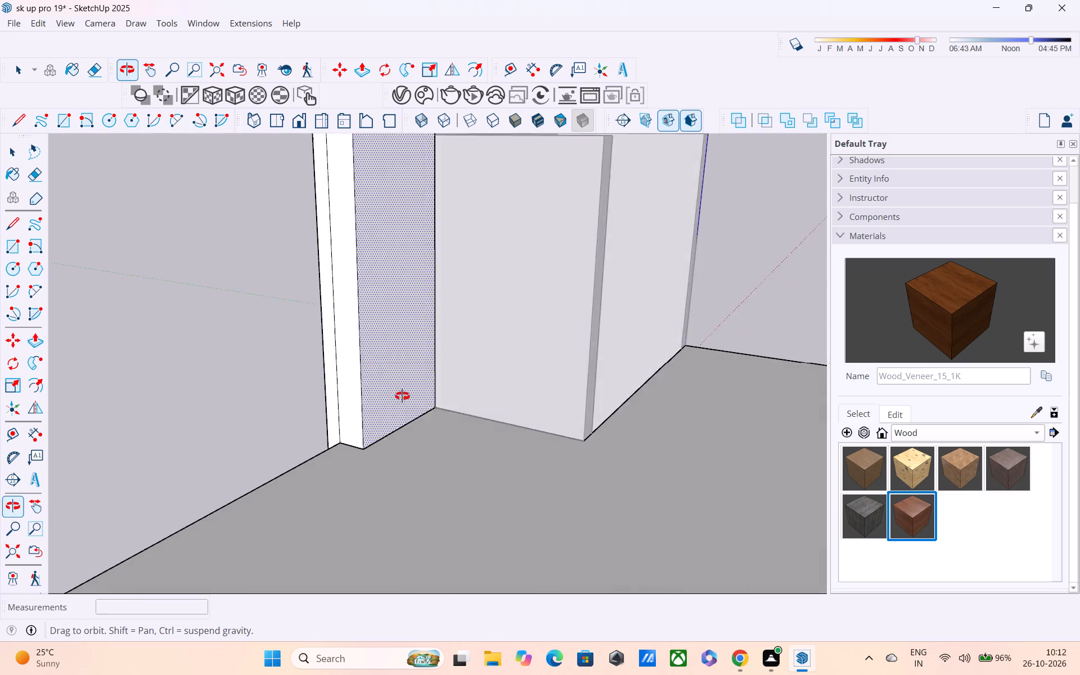
middle_drag(402, 396, 474, 371)
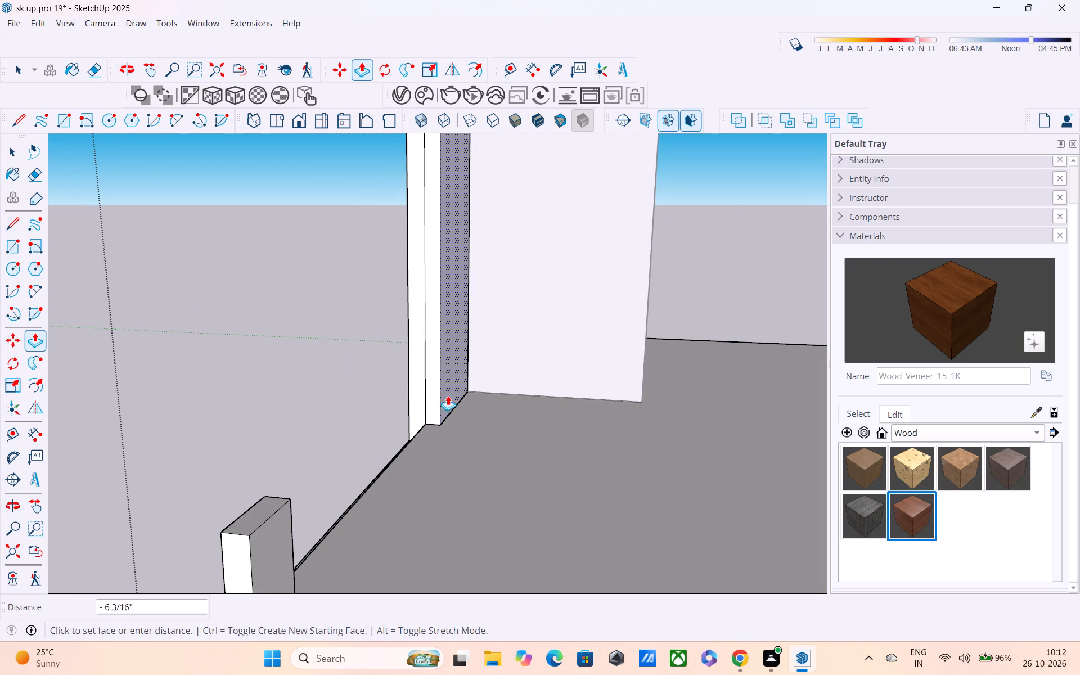
text(10")
key(Return)
Push the thickened wall's rear face back in by about 4" with Push/Pull.
scroll(448, 397, down, 4)
middle_drag(447, 382, 497, 371)
middle_drag(490, 373, 417, 385)
scroll(439, 357, up, 3)
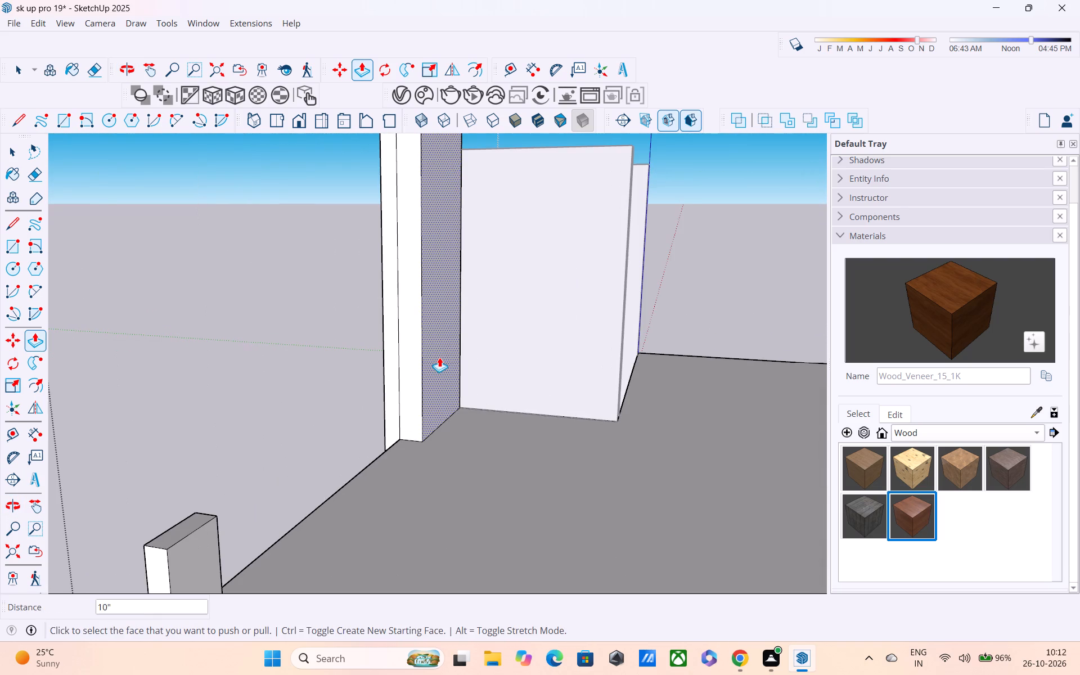
click(439, 357)
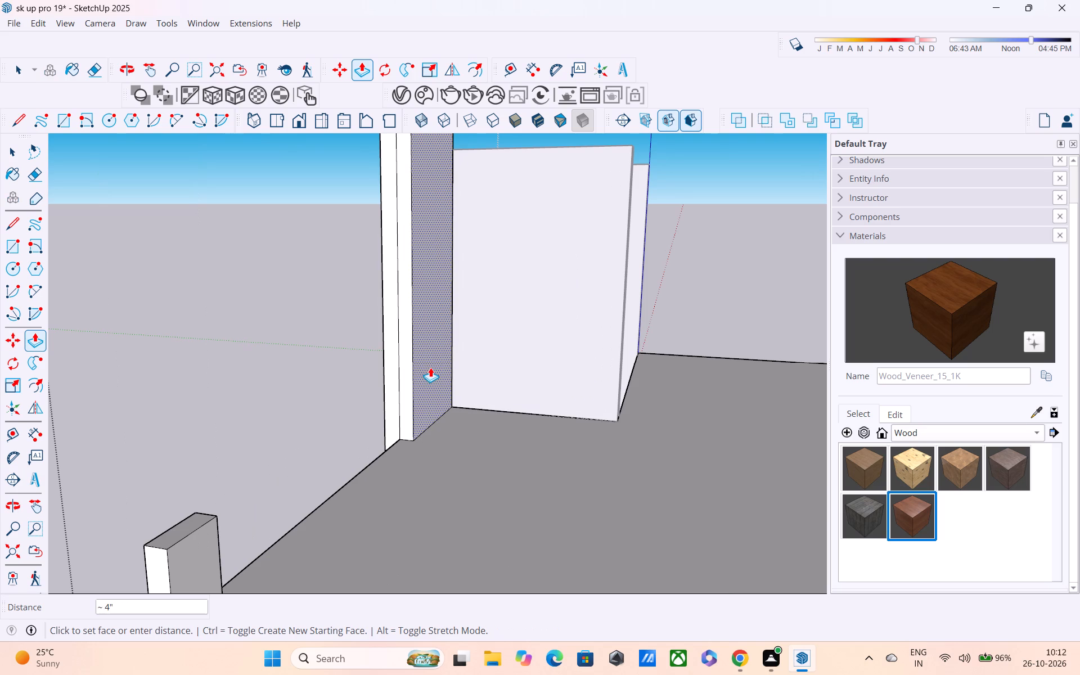
click(430, 367)
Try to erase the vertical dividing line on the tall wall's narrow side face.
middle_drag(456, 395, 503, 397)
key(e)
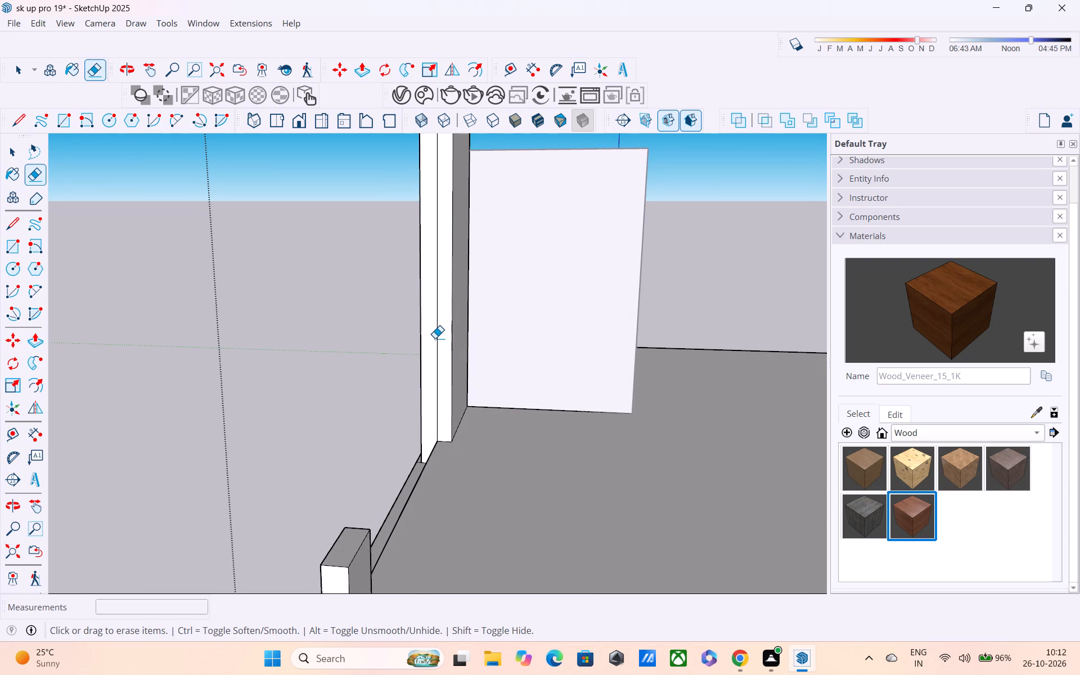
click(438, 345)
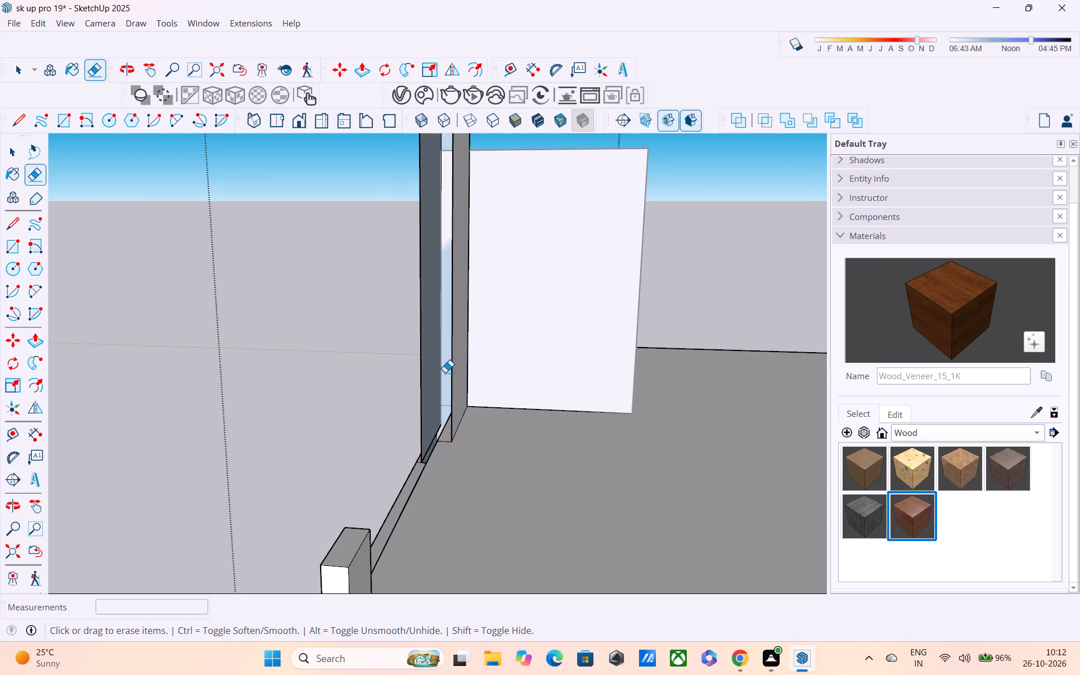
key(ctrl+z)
Examine the tall wall's narrow side face and its base where it meets the roof and ledge.
key(space)
middle_drag(450, 411, 487, 395)
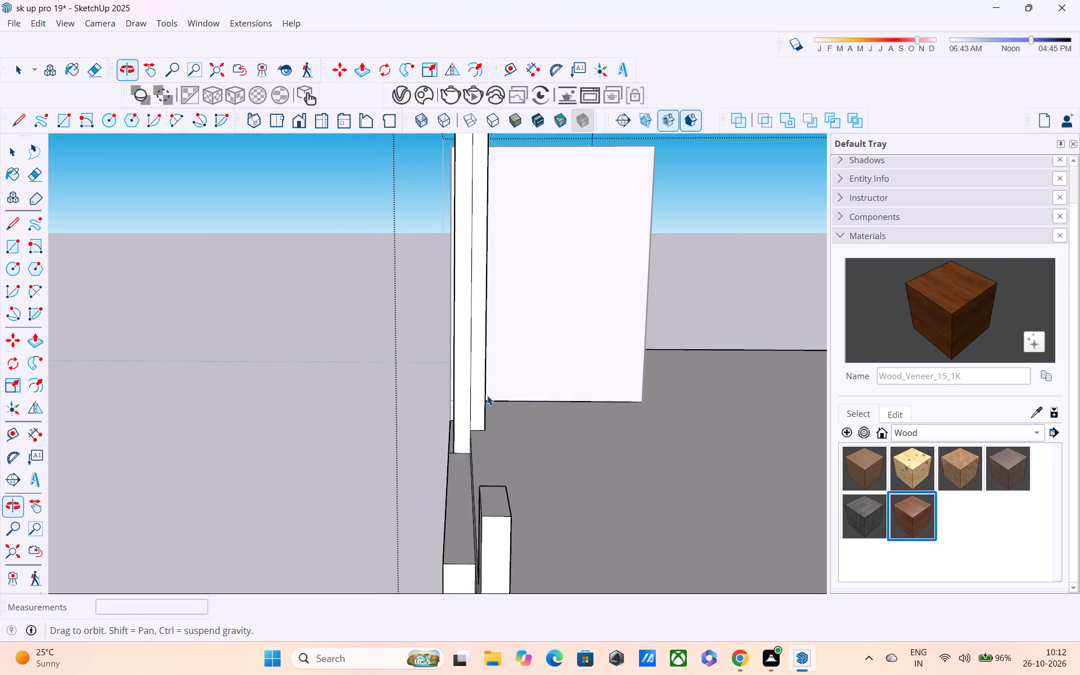
middle_drag(487, 395, 487, 397)
double_click(479, 384)
double_click(479, 383)
triple_click(468, 394)
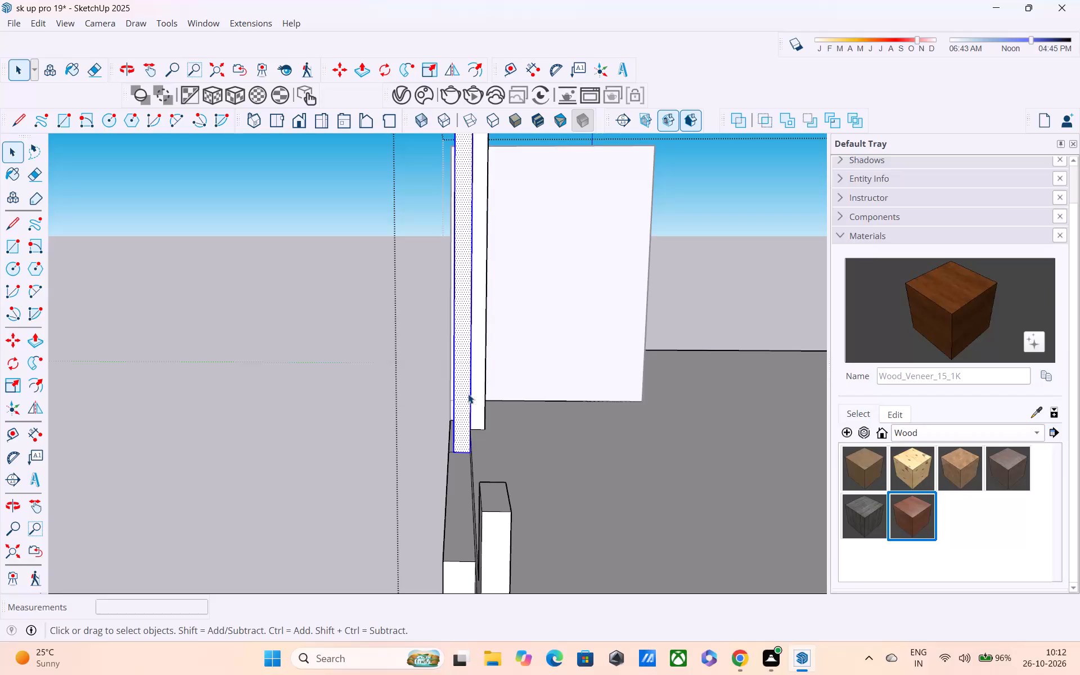
click(419, 403)
scroll(573, 436, up, 3)
double_click(509, 454)
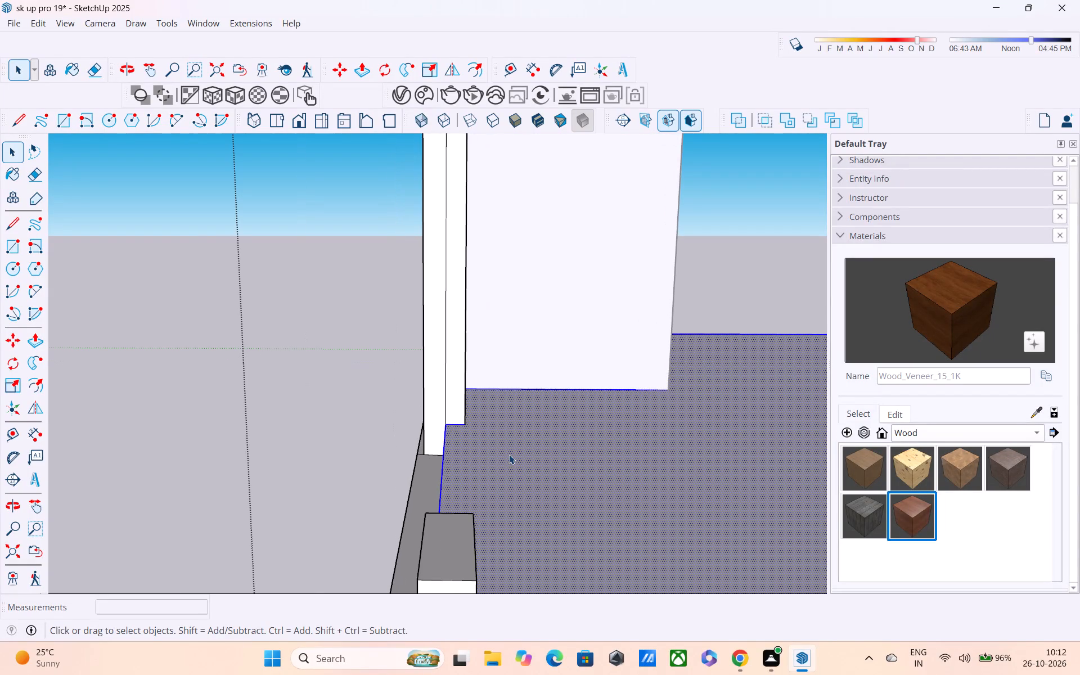
scroll(474, 453, up, 2)
middle_drag(424, 435, 444, 521)
click(166, 419)
middle_drag(287, 433, 299, 434)
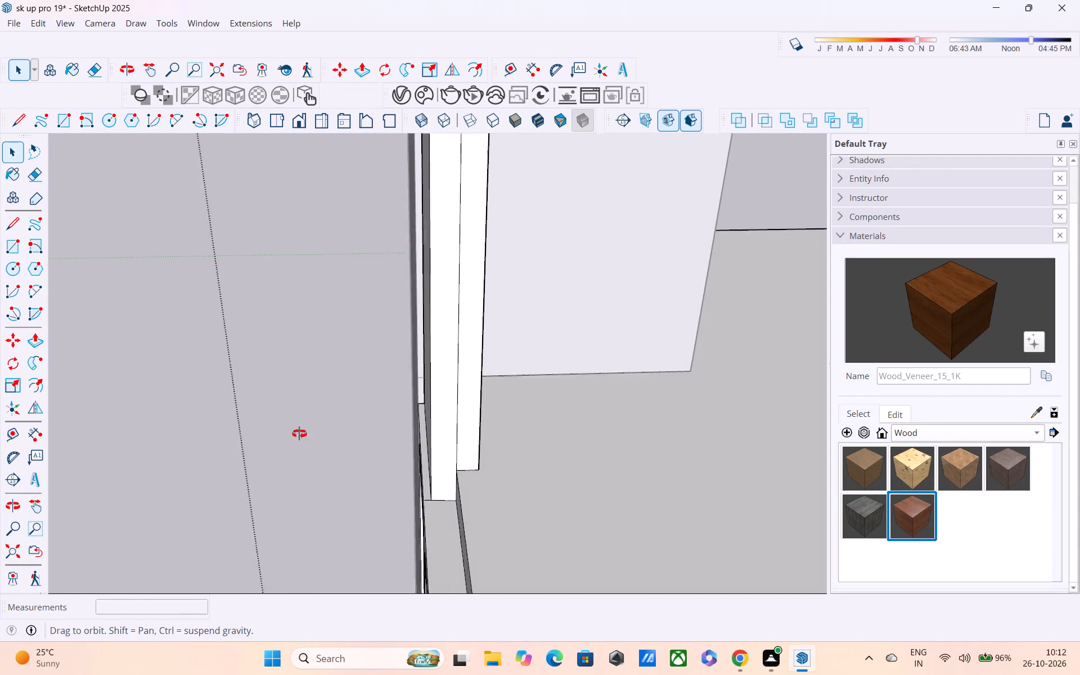
middle_drag(299, 434, 521, 379)
scroll(544, 359, down, 6)
middle_drag(584, 373, 589, 372)
scroll(550, 354, up, 5)
middle_drag(629, 381, 502, 371)
scroll(559, 379, down, 1)
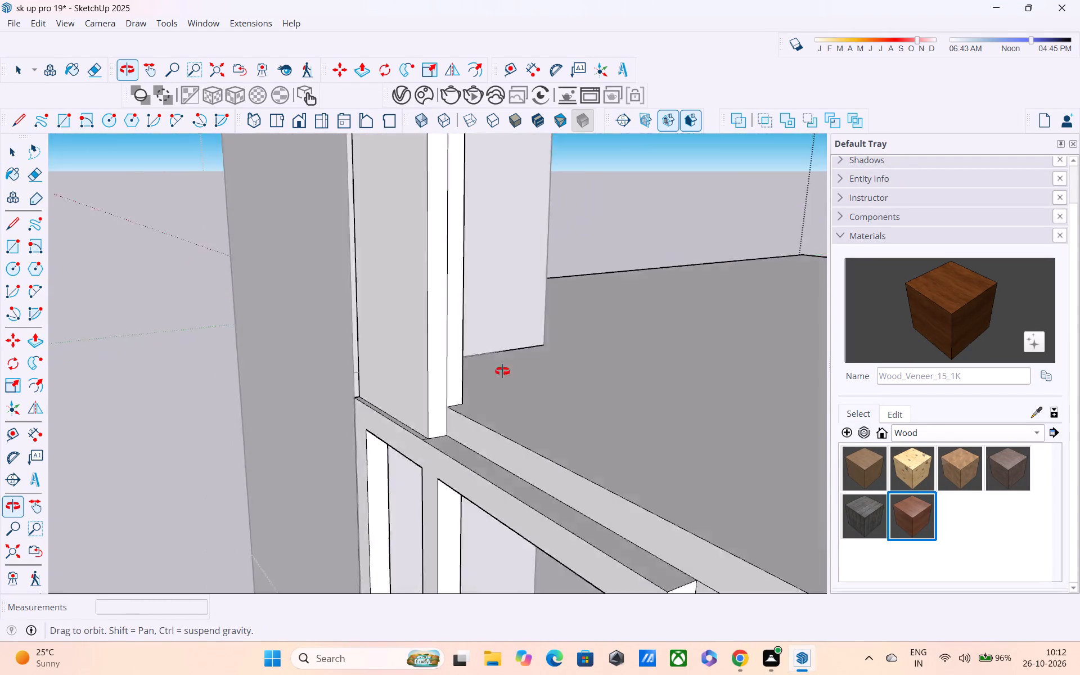
middle_drag(502, 371, 625, 327)
scroll(625, 327, up, 1)
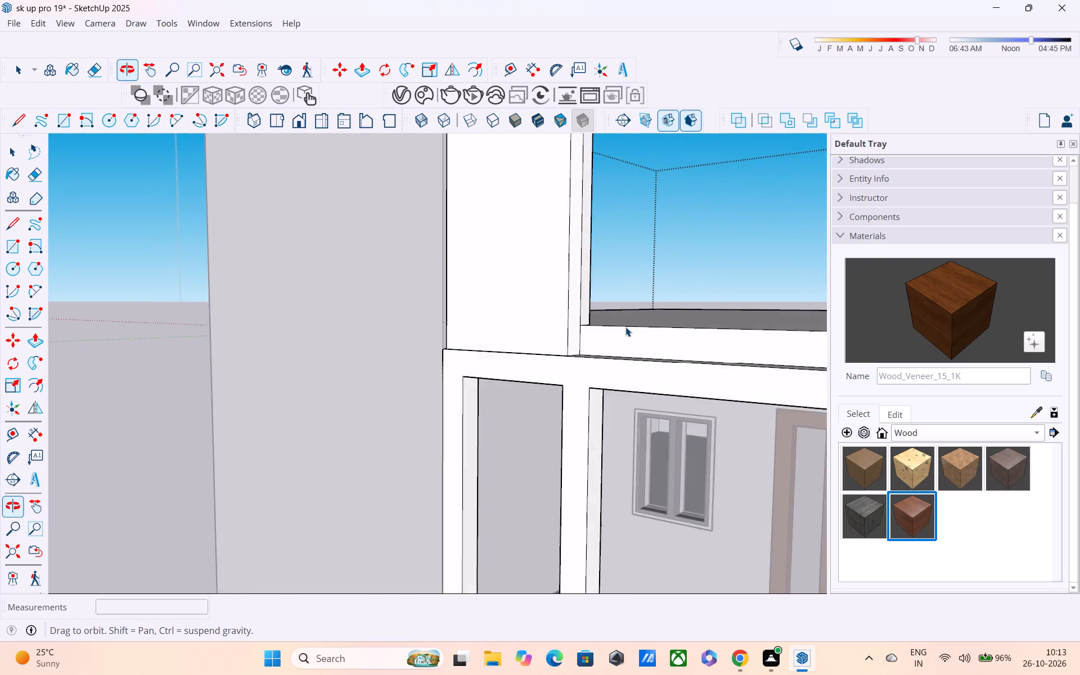
Look over the whole upper facade, comparing the tall wall with the short post at the opposite roof corner.
scroll(626, 326, down, 11)
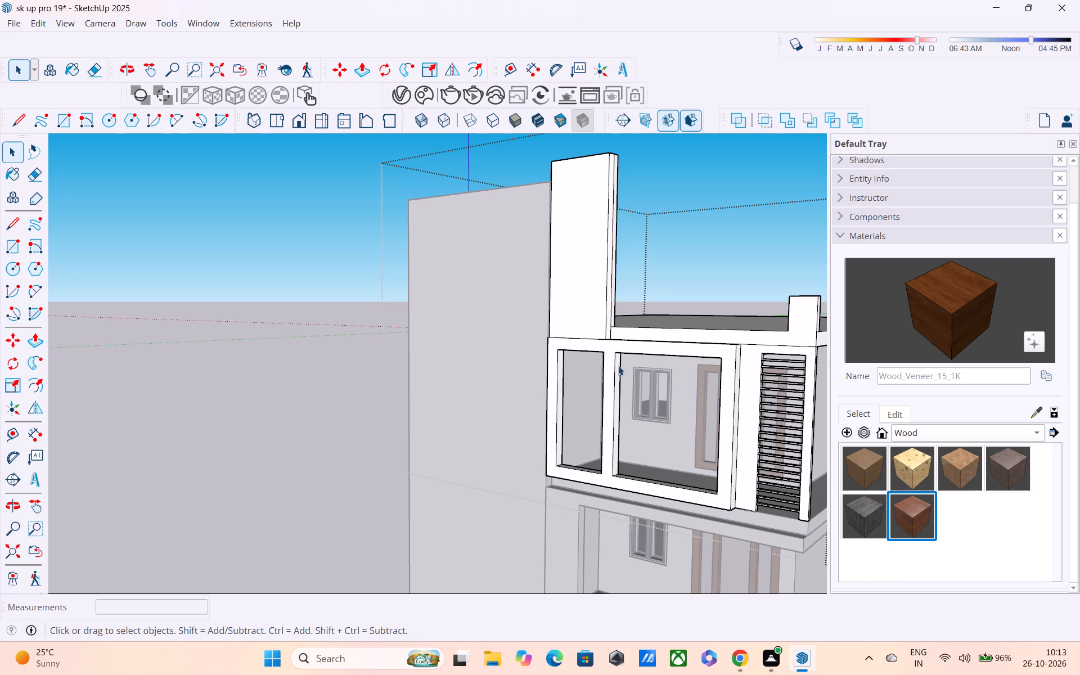
scroll(633, 361, down, 2)
middle_drag(632, 359, 657, 441)
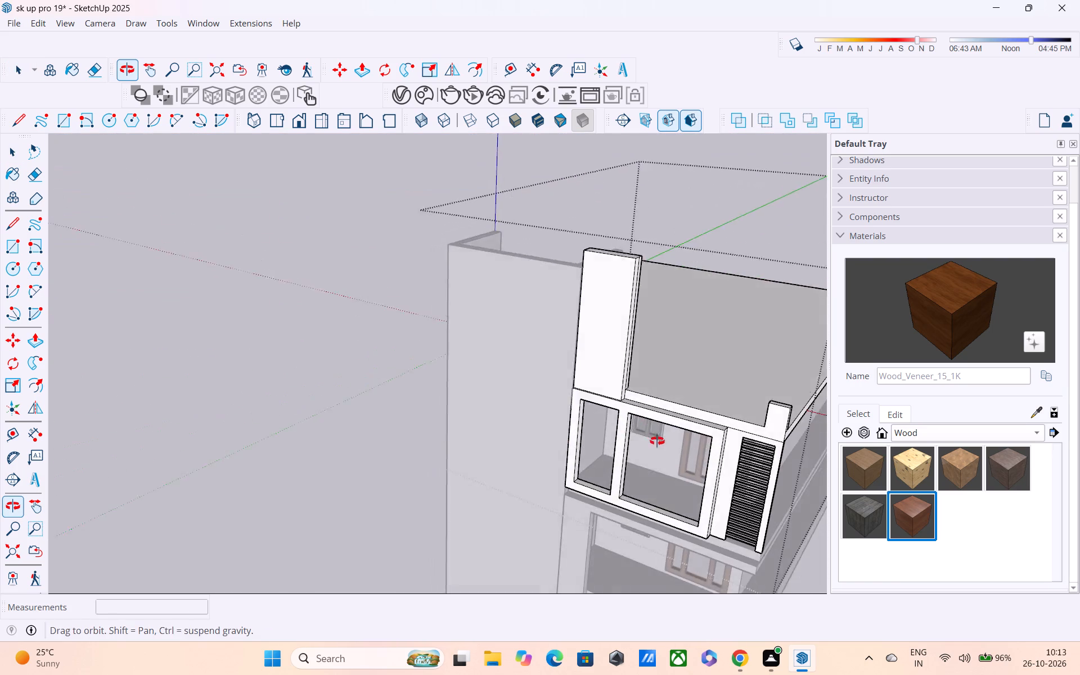
middle_drag(657, 441, 663, 431)
scroll(683, 397, down, 4)
shift+middle_drag(698, 411, 566, 465)
scroll(599, 446, up, 4)
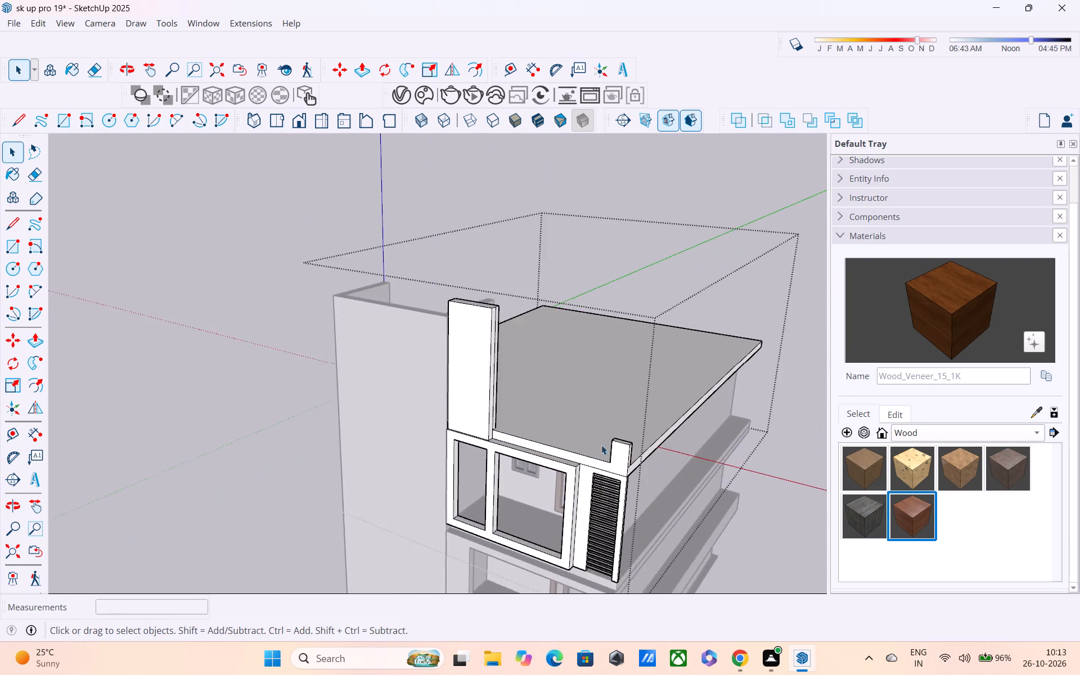
middle_drag(626, 451, 660, 334)
middle_drag(645, 339, 635, 343)
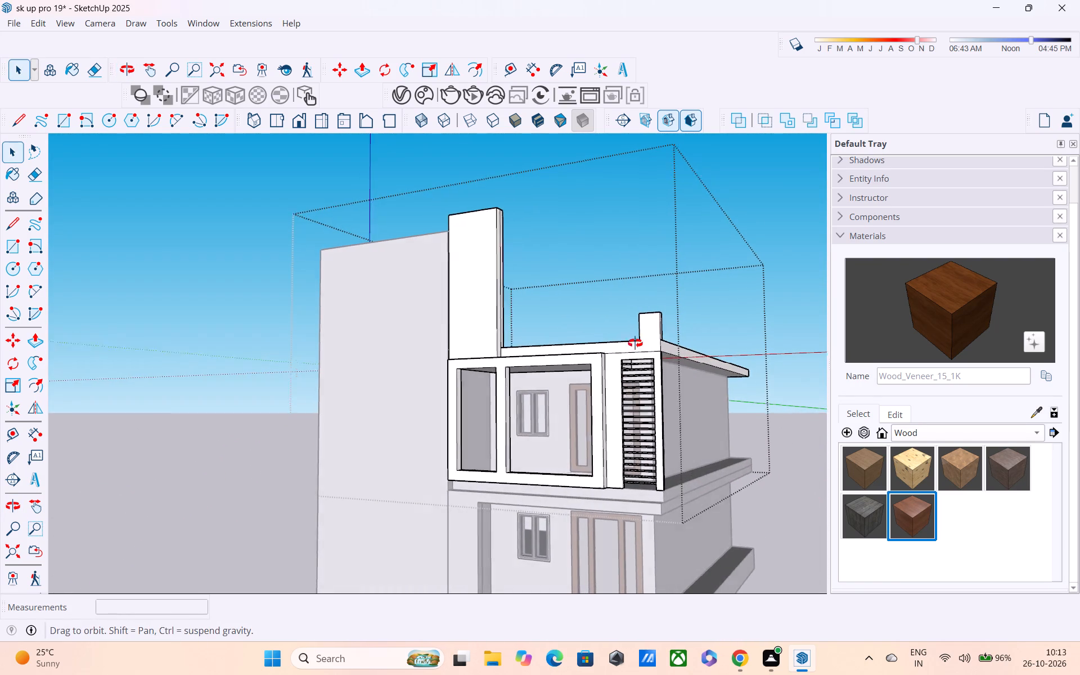
middle_drag(635, 343, 564, 435)
Widen the short corner post above the louvres by pulling its inner side face toward the tall wall with Push/Pull.
scroll(582, 433, up, 8)
middle_drag(568, 445, 606, 425)
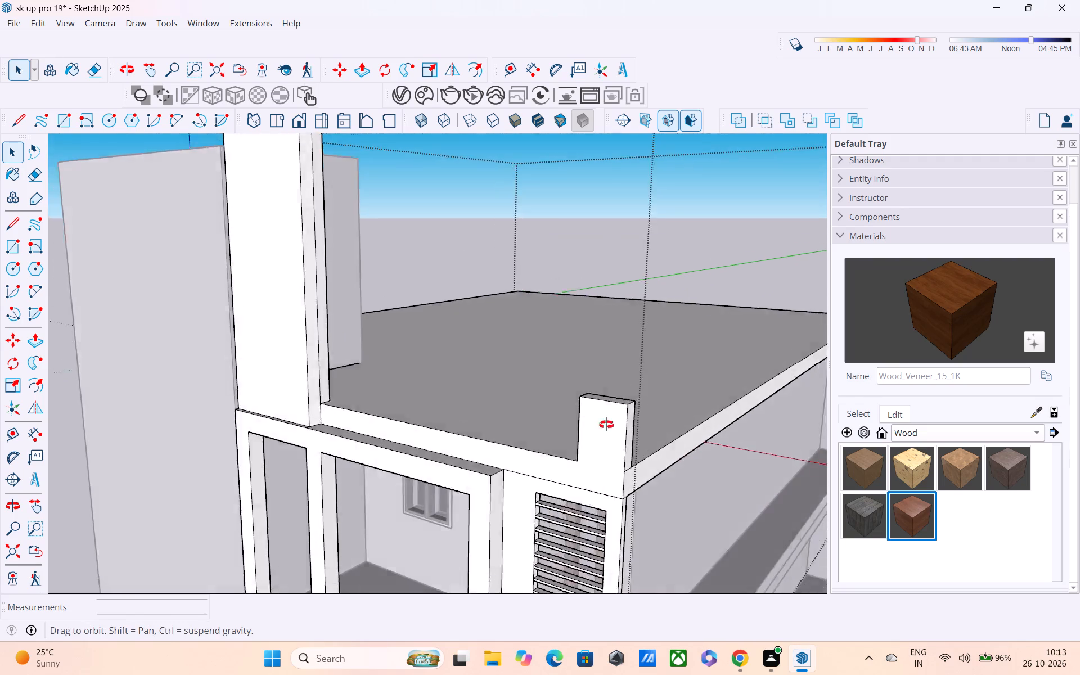
middle_drag(606, 425, 703, 377)
scroll(683, 378, up, 4)
middle_drag(686, 383, 839, 438)
scroll(821, 420, up, 1)
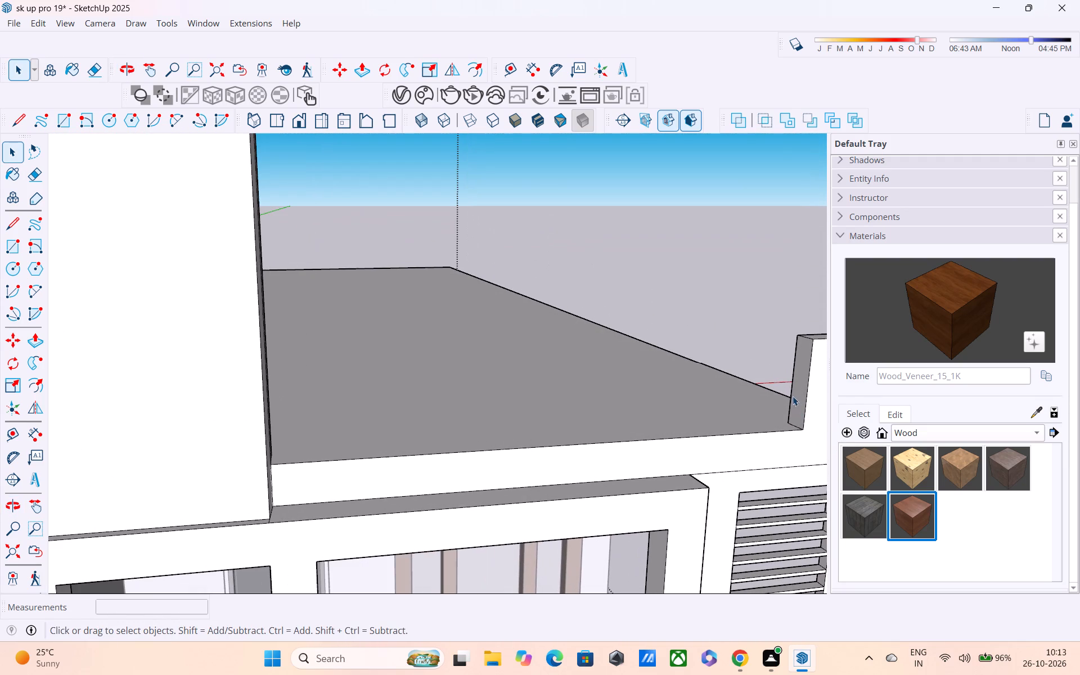
key(p)
click(795, 393)
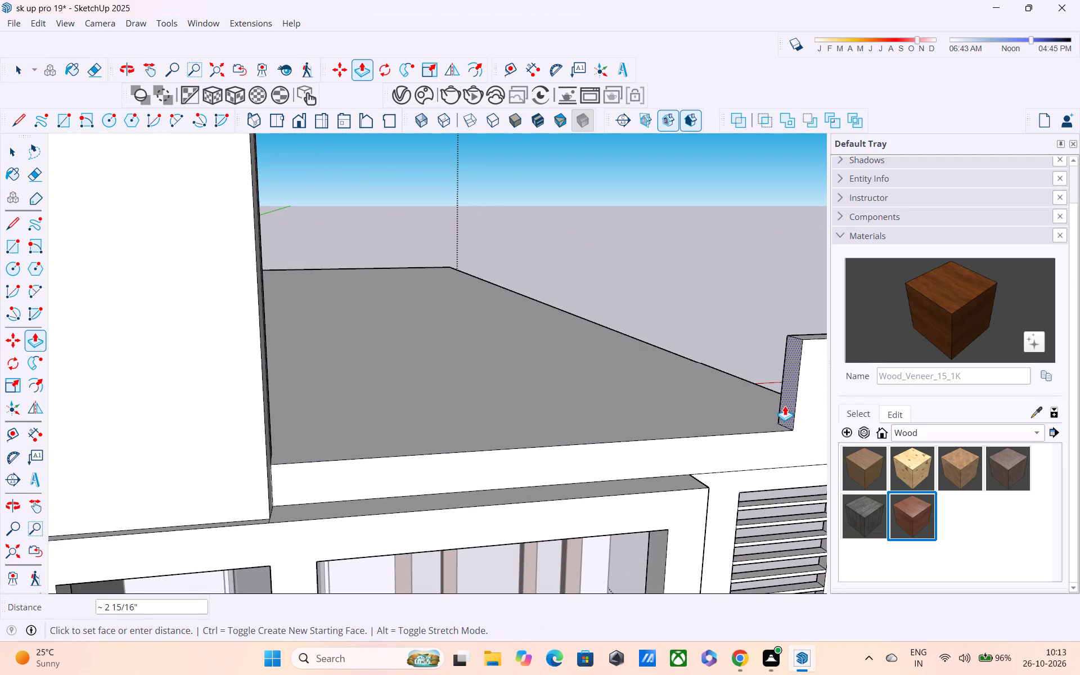
click(778, 411)
Push/Pull the short corner post's top face up by about 5 7/16".
middle_drag(714, 430, 548, 426)
scroll(548, 401, down, 5)
middle_drag(589, 429, 589, 409)
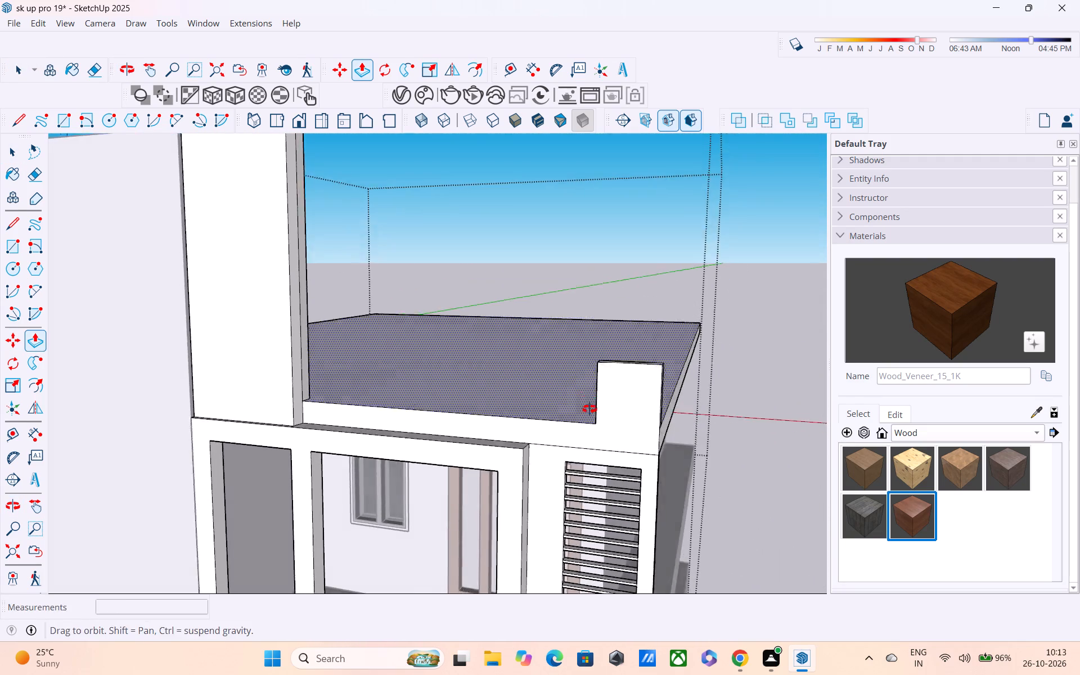
middle_drag(589, 409, 587, 381)
scroll(587, 385, up, 1)
scroll(619, 371, down, 1)
middle_drag(598, 389, 479, 443)
middle_drag(446, 461, 632, 376)
middle_drag(653, 370, 463, 496)
scroll(512, 448, up, 4)
click(508, 446)
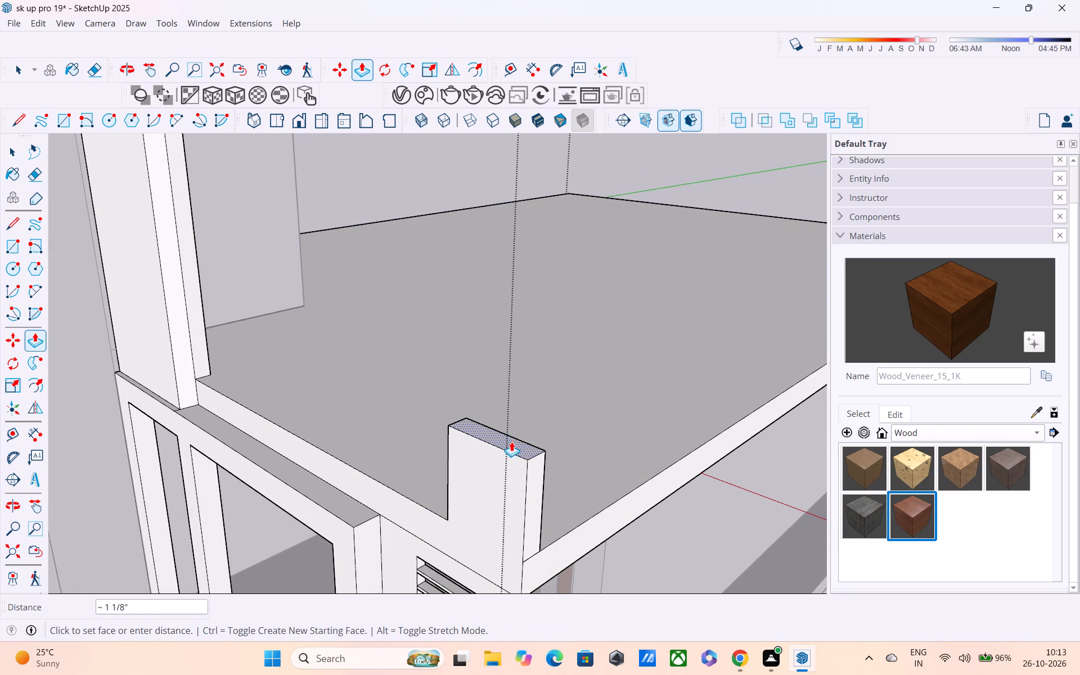
click(519, 425)
Raise the short corner post's top face by about another 4 3/4" with Push/Pull.
middle_drag(511, 458, 577, 399)
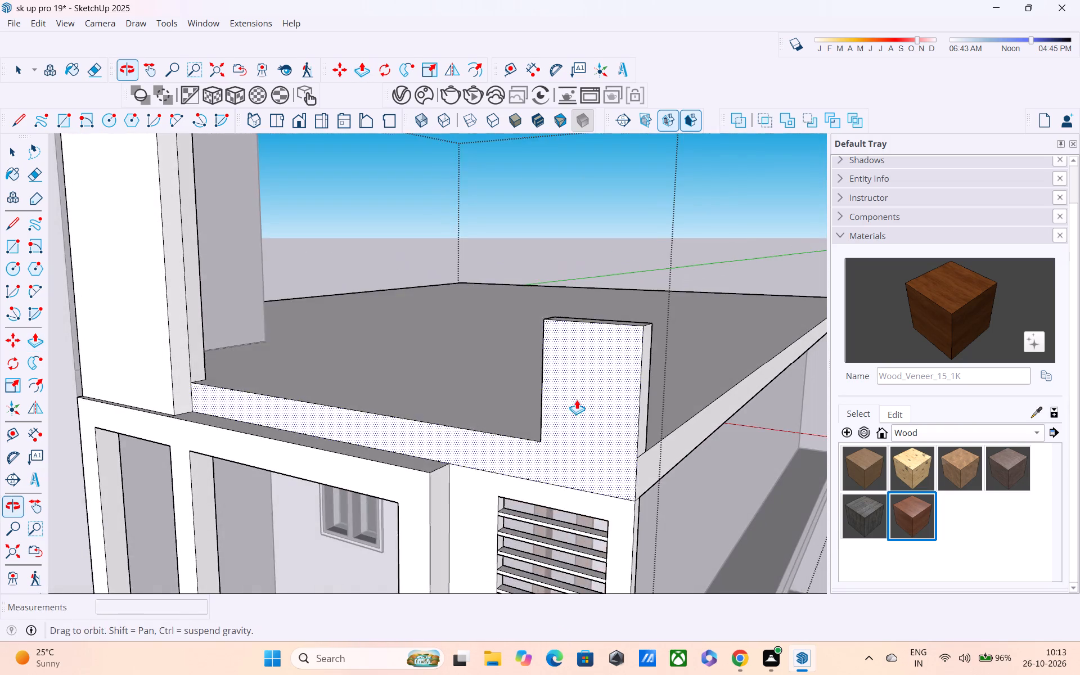
middle_drag(577, 399, 575, 402)
scroll(601, 364, down, 5)
middle_drag(588, 389, 632, 344)
middle_drag(634, 346, 519, 440)
scroll(504, 431, up, 3)
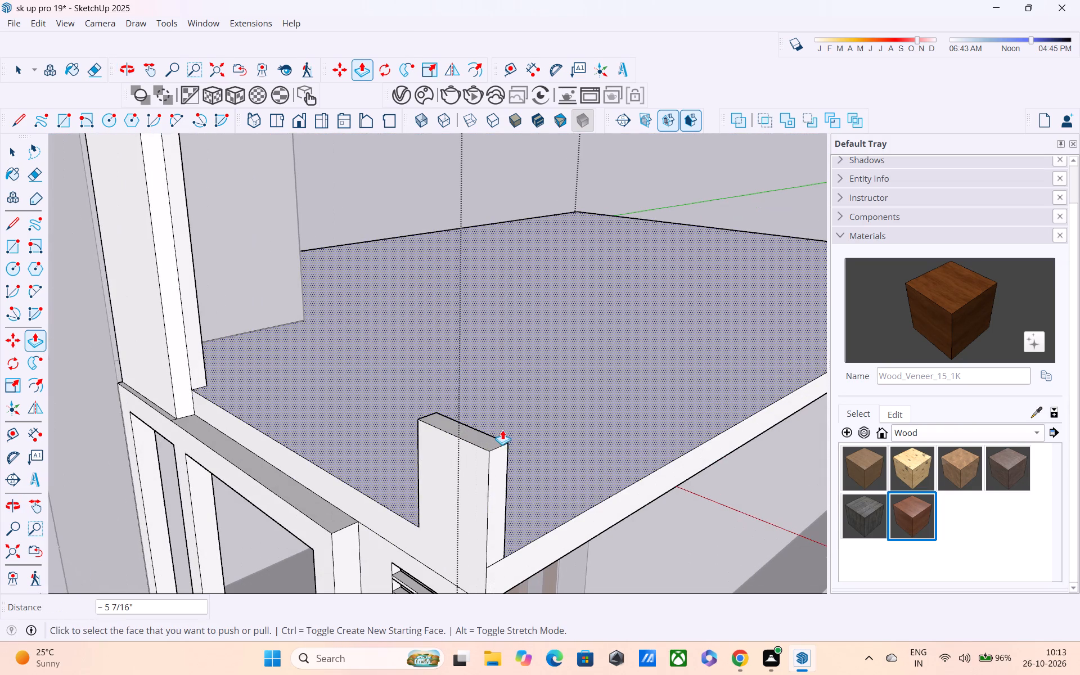
click(487, 438)
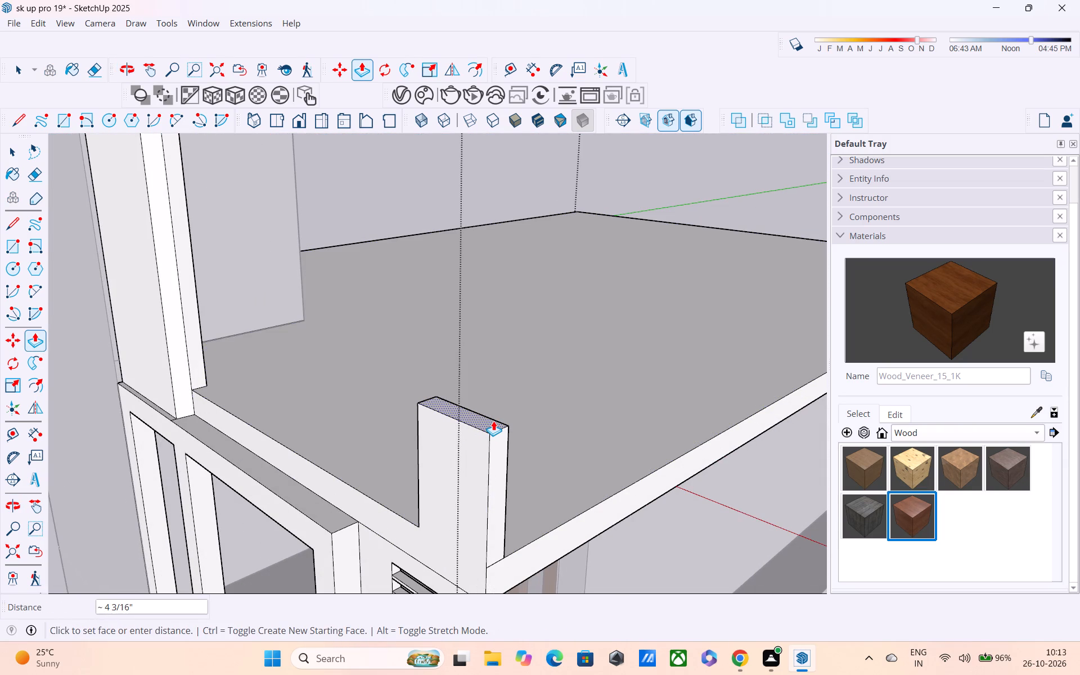
click(494, 418)
Pull the short corner post's inner side face about 5" further toward the tall wall with Push/Pull.
middle_drag(465, 471, 500, 444)
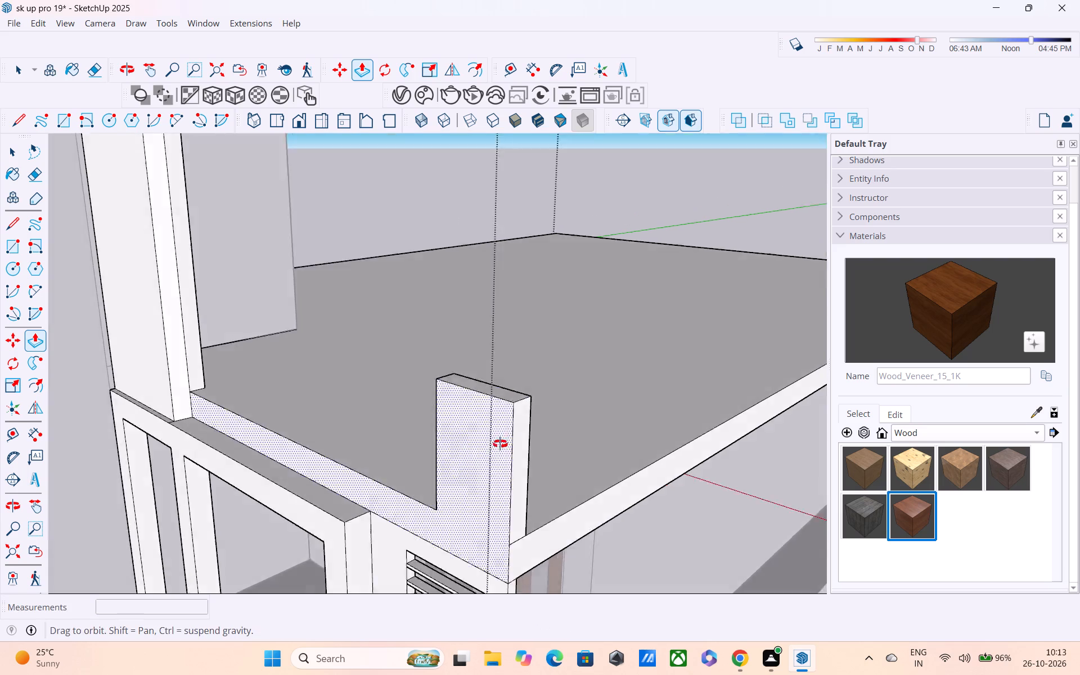
middle_drag(500, 444, 582, 400)
scroll(609, 377, down, 7)
middle_drag(617, 393, 746, 388)
scroll(716, 389, up, 1)
scroll(716, 389, down, 5)
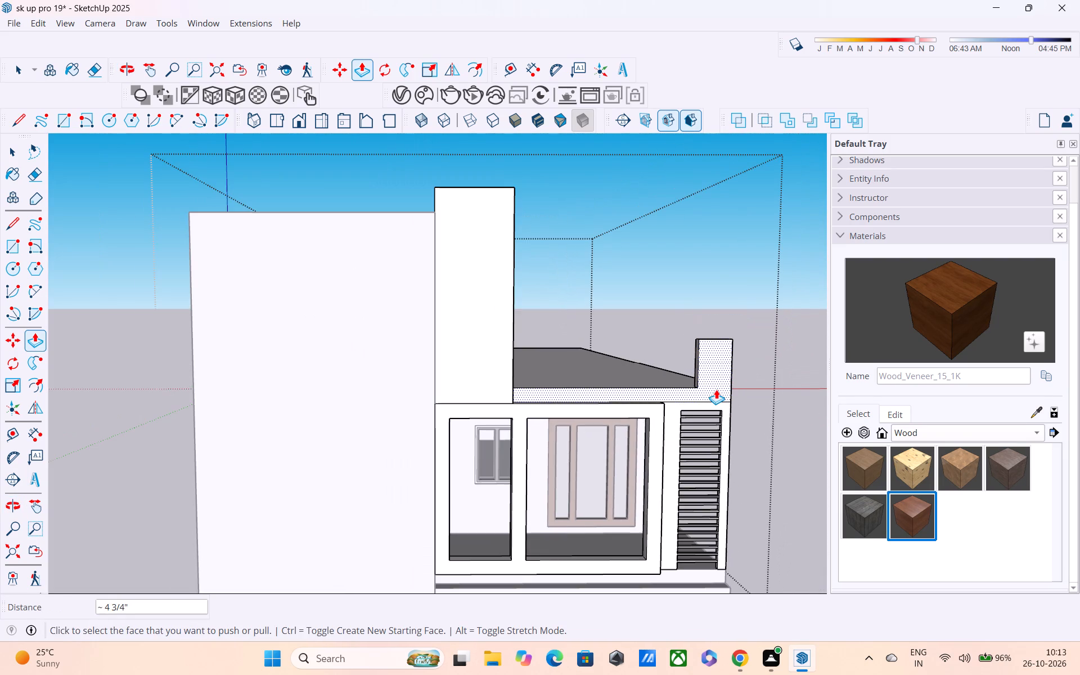
scroll(716, 389, down, 3)
middle_drag(726, 384, 666, 343)
scroll(666, 343, up, 4)
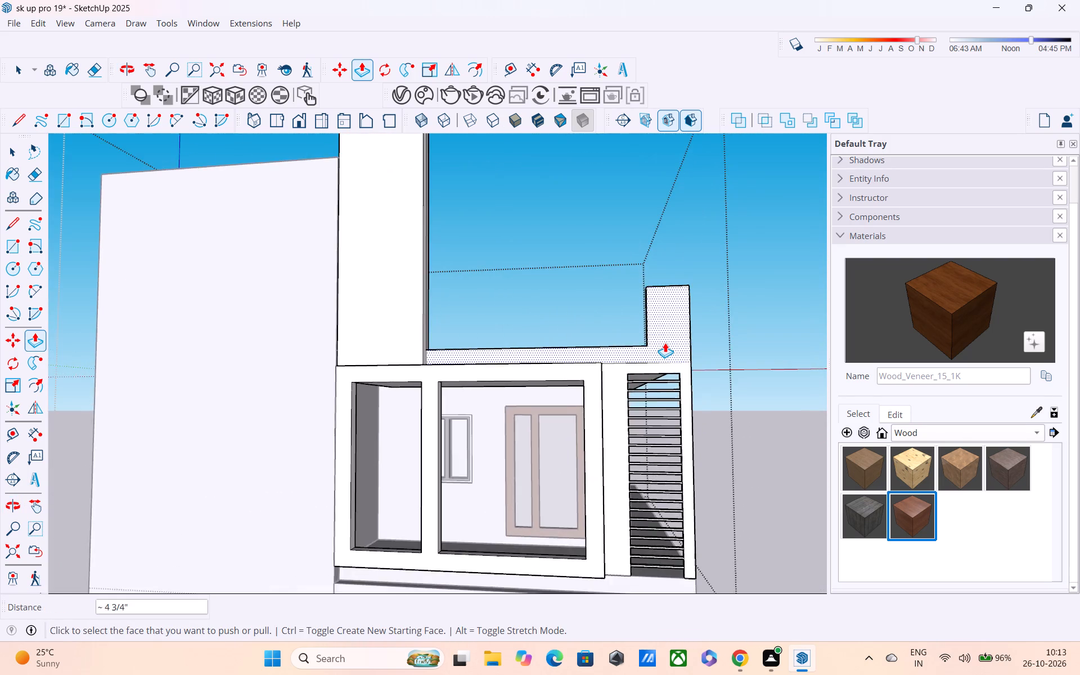
scroll(665, 343, up, 2)
middle_drag(665, 343, 844, 381)
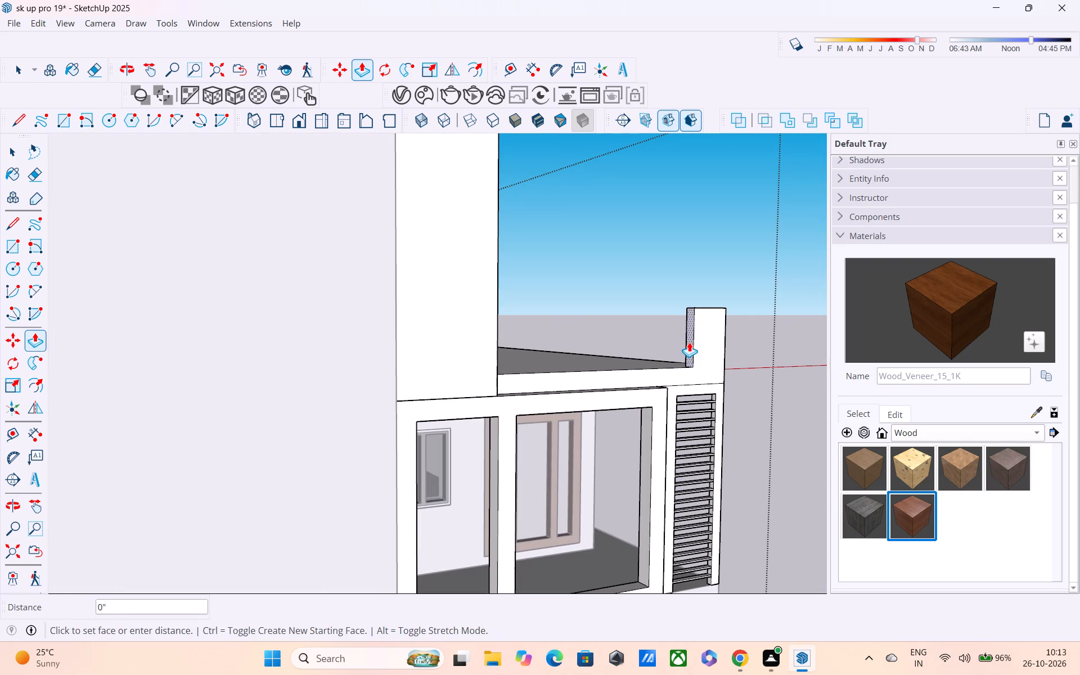
click(689, 342)
click(682, 345)
Review the short corner post's proportions against the tall wall and balcony frame from the front.
middle_drag(687, 402, 609, 396)
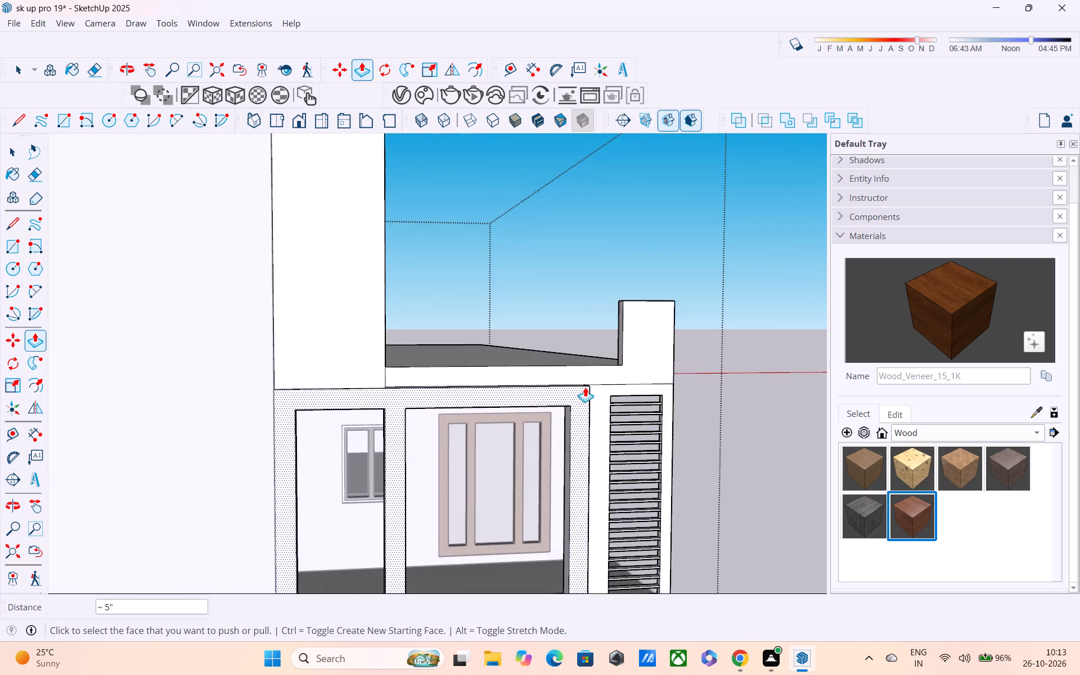
scroll(585, 387, down, 4)
middle_drag(584, 388, 490, 377)
scroll(479, 380, up, 4)
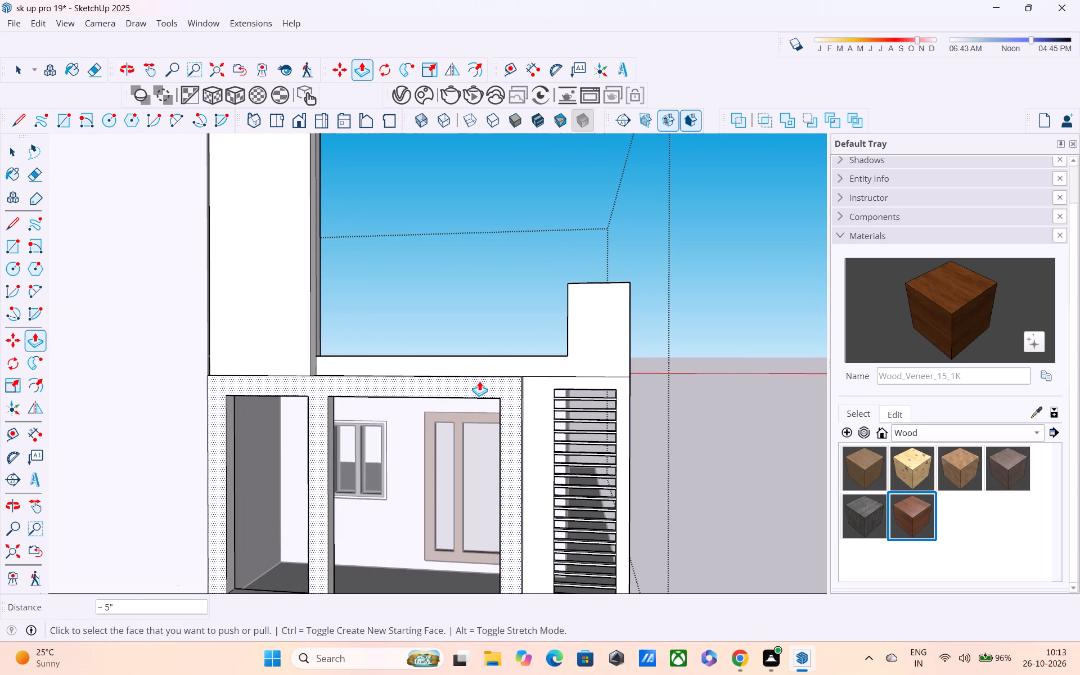
scroll(479, 381, down, 2)
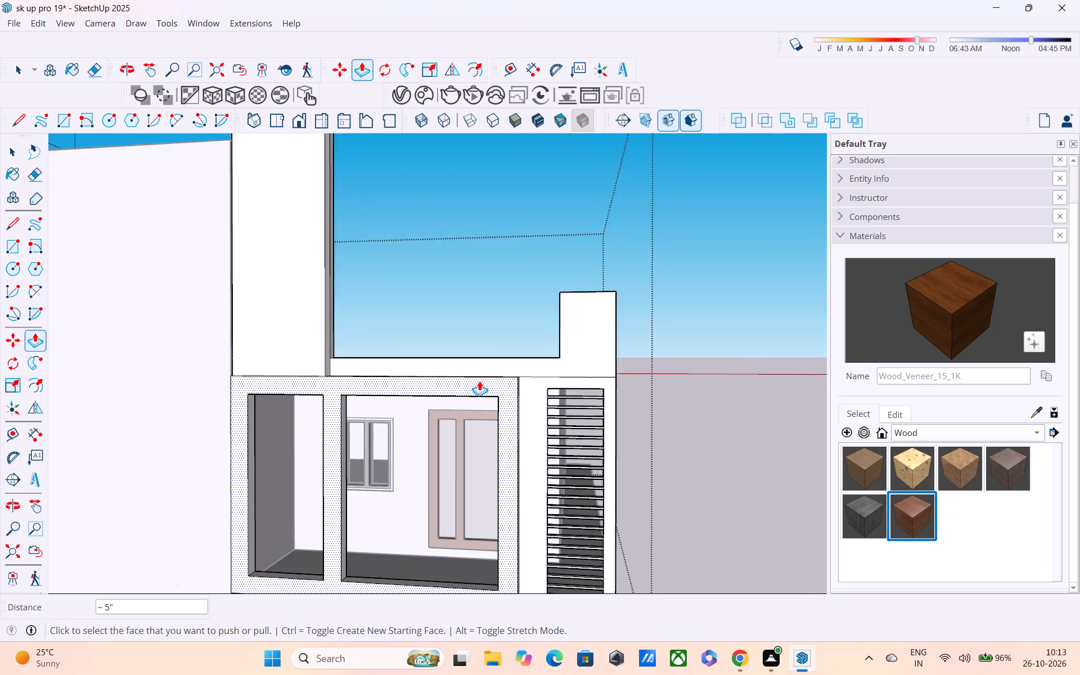
scroll(479, 381, down, 2)
middle_drag(507, 396, 683, 457)
scroll(604, 312, up, 2)
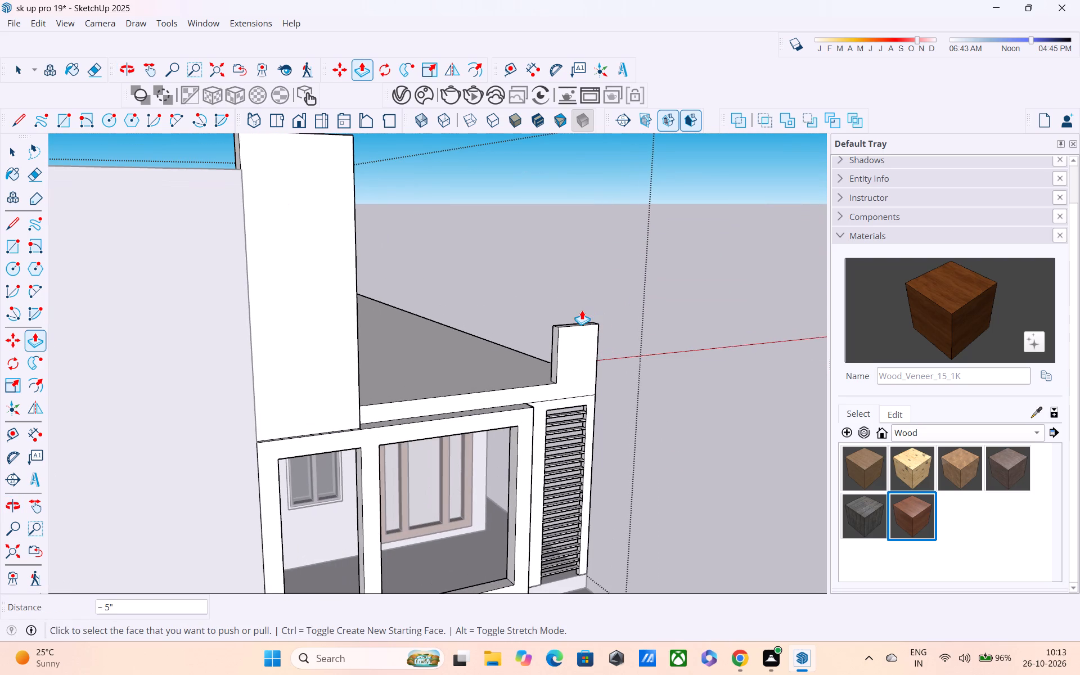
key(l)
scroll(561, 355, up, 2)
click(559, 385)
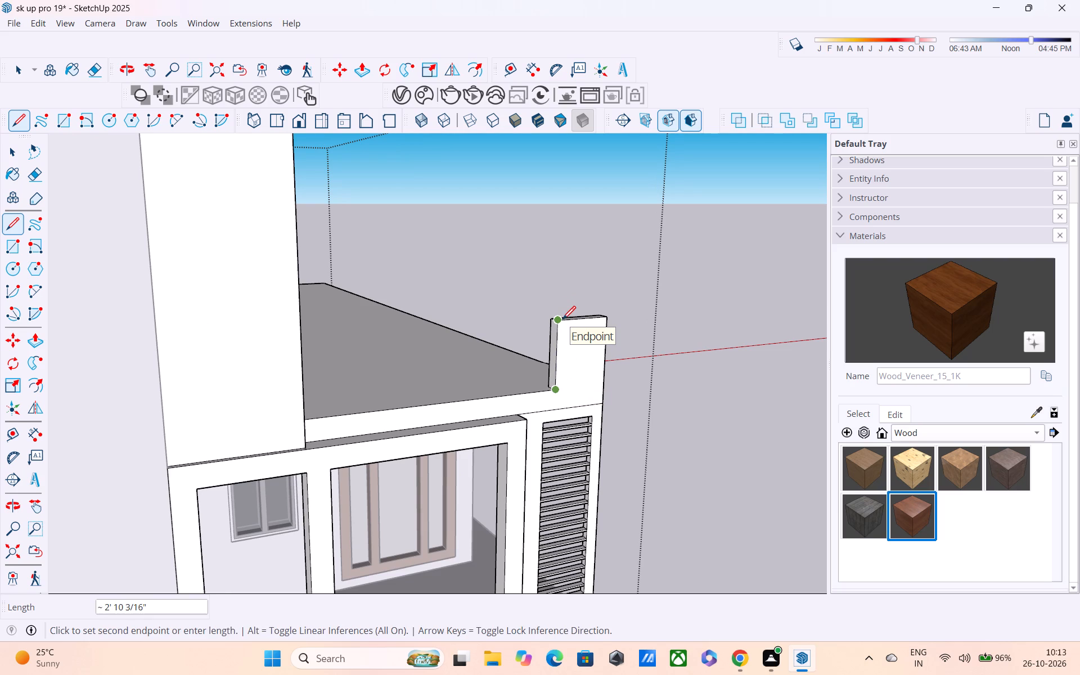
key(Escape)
Draw a rectangle of about 1 7/8" by 3 1/16" near the top of the short corner post's inner side face.
scroll(566, 352, up, 1)
middle_drag(566, 352, 536, 313)
key(space)
key(space)
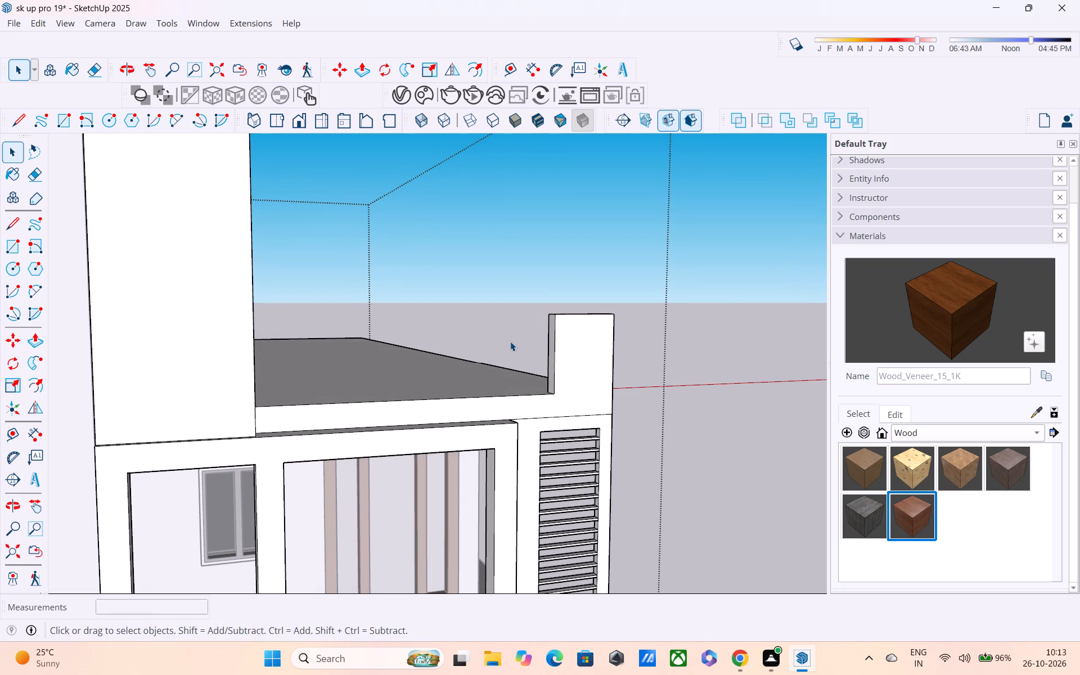
scroll(510, 341, up, 2)
middle_drag(510, 343, 325, 368)
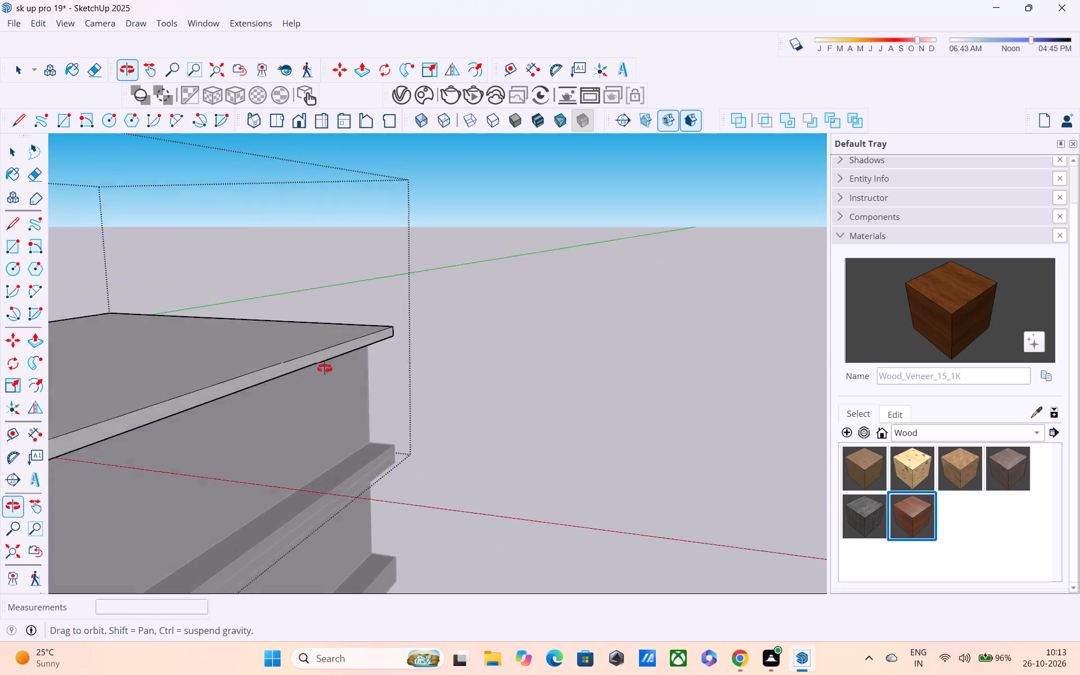
middle_drag(325, 368, 526, 345)
shift+middle_drag(577, 362, 418, 358)
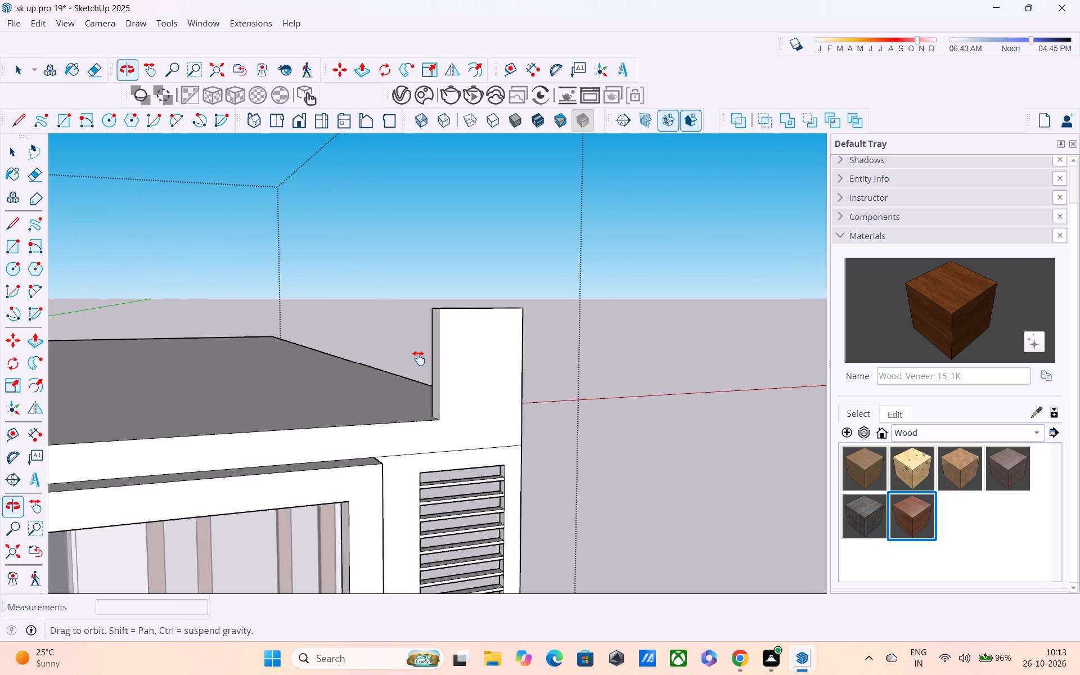
shift+middle_drag(418, 358, 415, 358)
middle_drag(445, 363, 595, 360)
scroll(595, 360, up, 1)
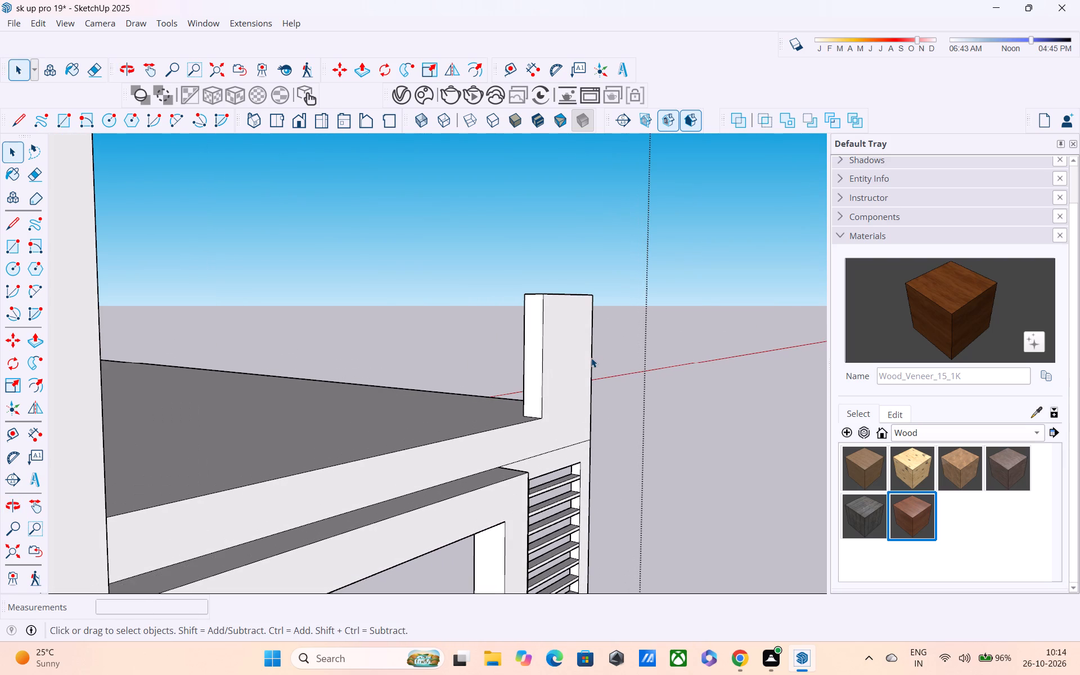
key(r)
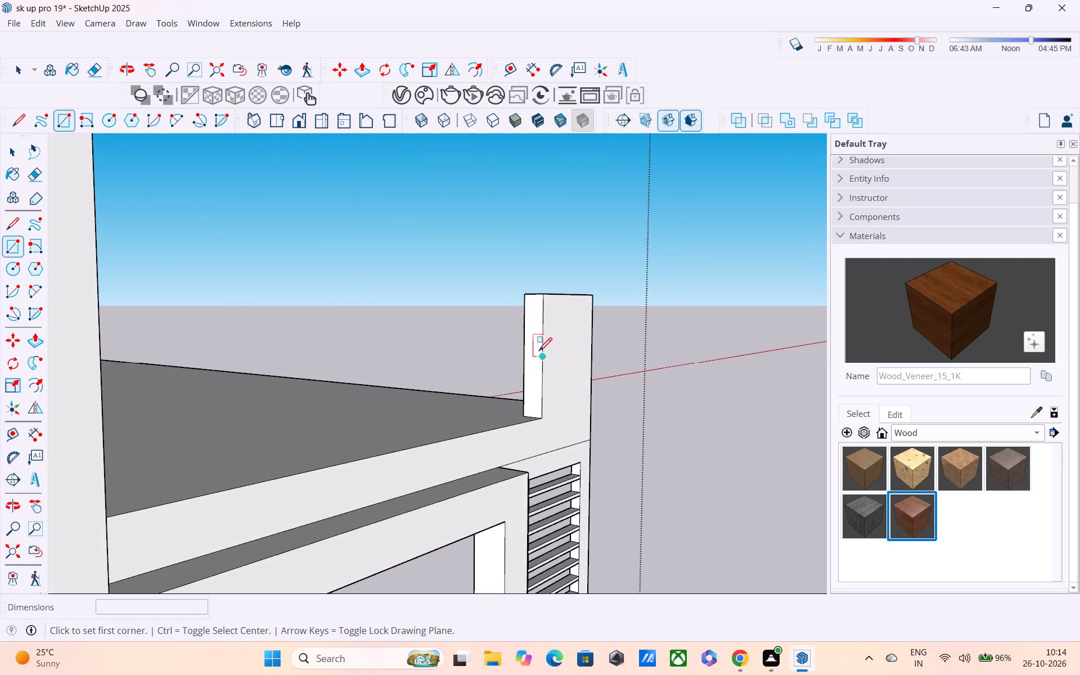
scroll(539, 349, up, 3)
scroll(526, 303, up, 4)
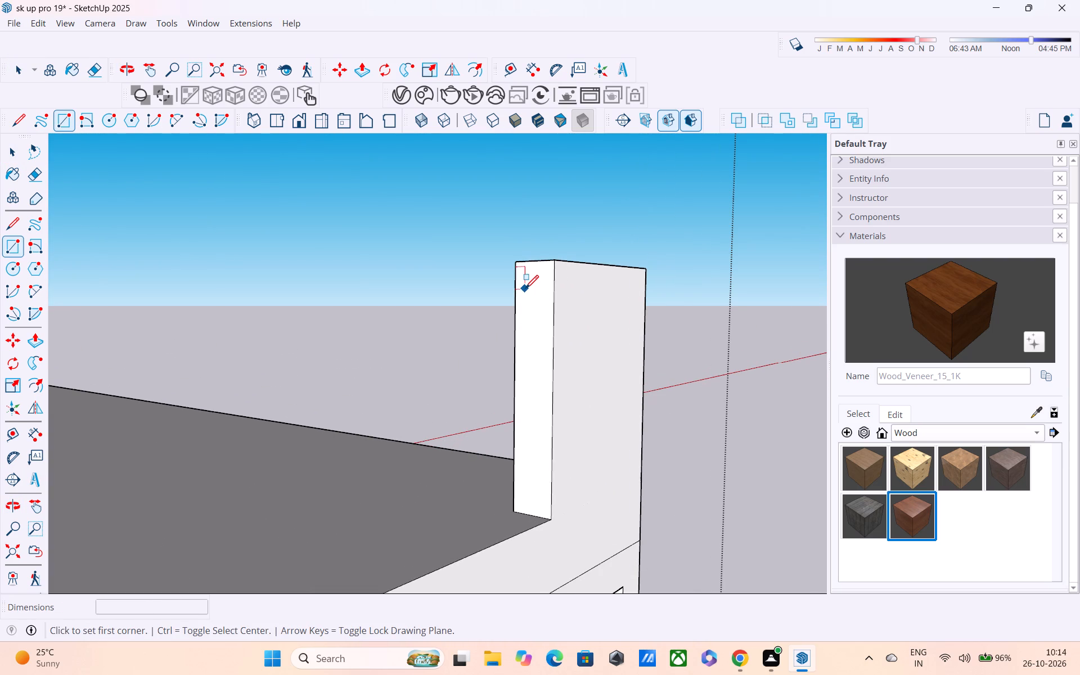
click(522, 289)
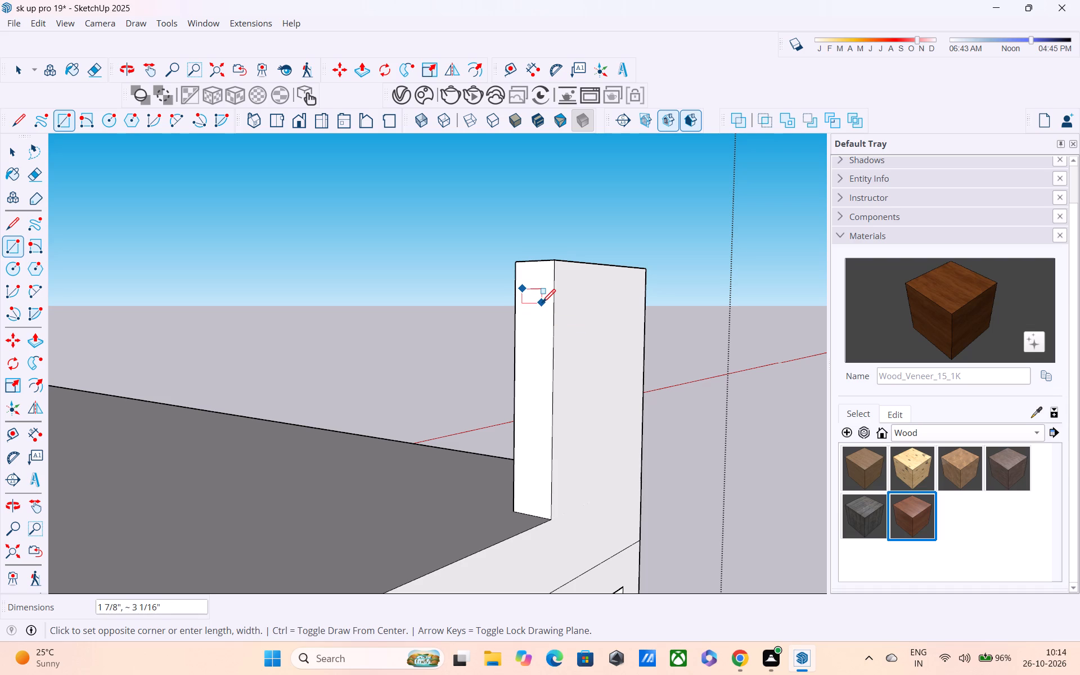
click(542, 304)
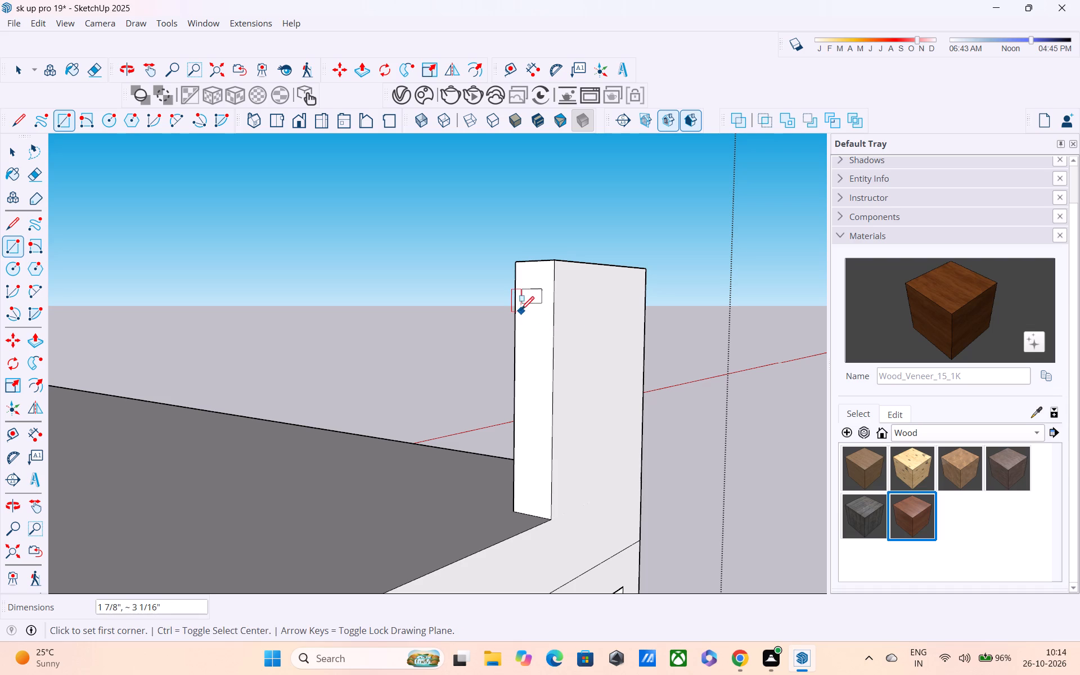
Push/Pull the small rectangle on the short corner post about 10' 4 3/8" to the tall wall as a top rail.
key(p)
click(524, 294)
scroll(362, 362, down, 4)
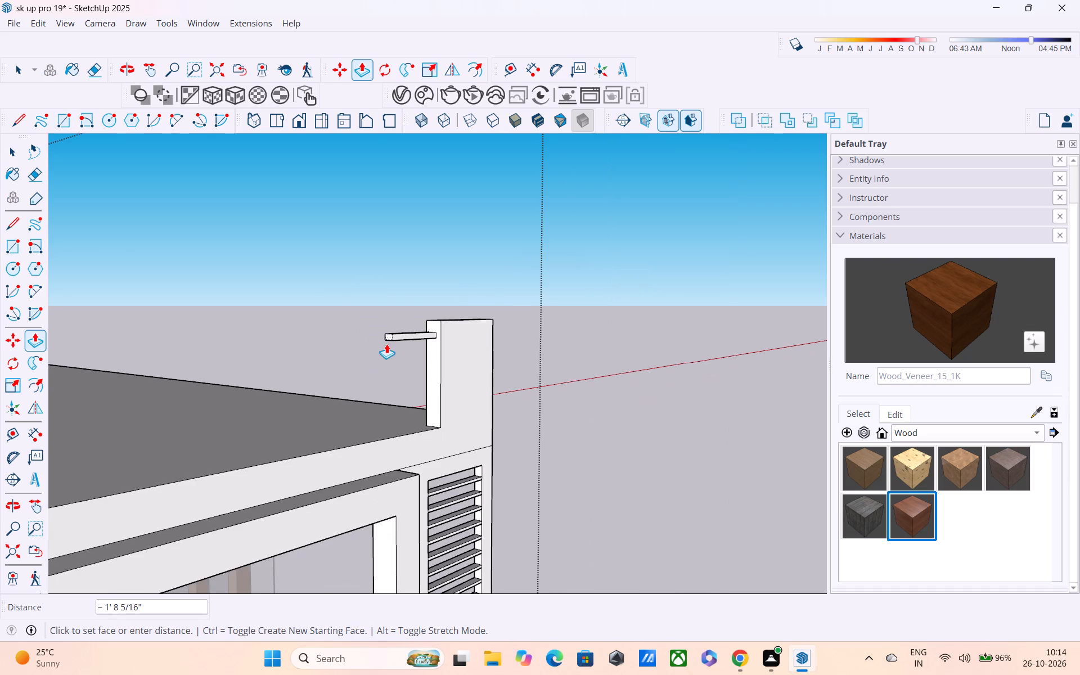
scroll(386, 343, down, 2)
shift+middle_drag(386, 343, 542, 312)
middle_drag(510, 320, 337, 353)
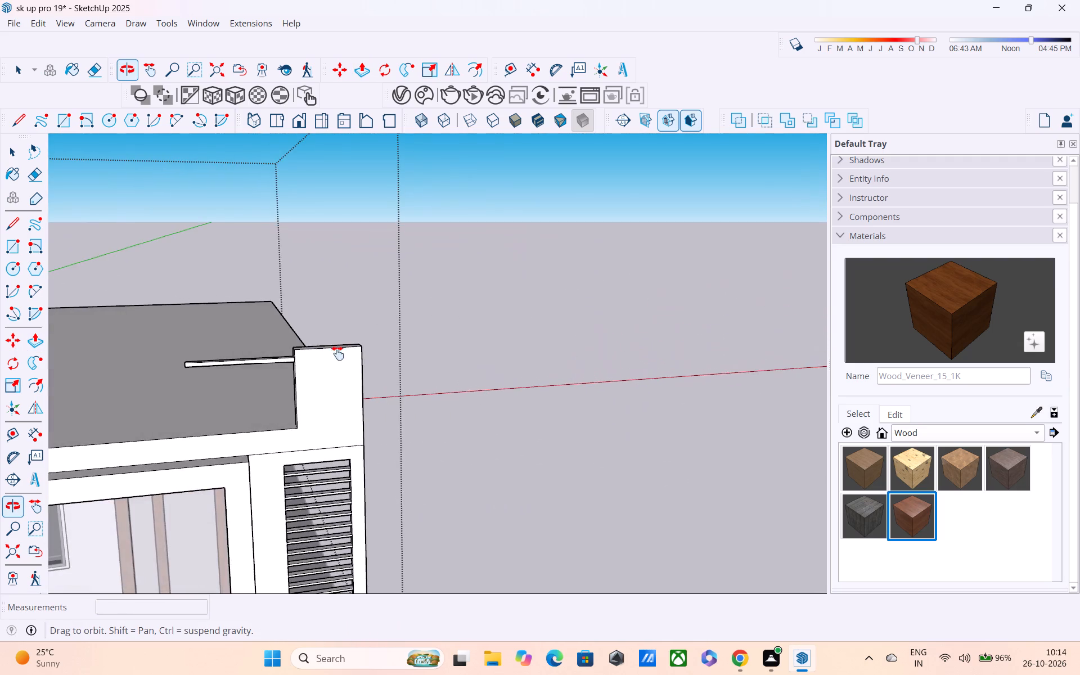
middle_drag(337, 353, 674, 298)
middle_drag(507, 326, 654, 305)
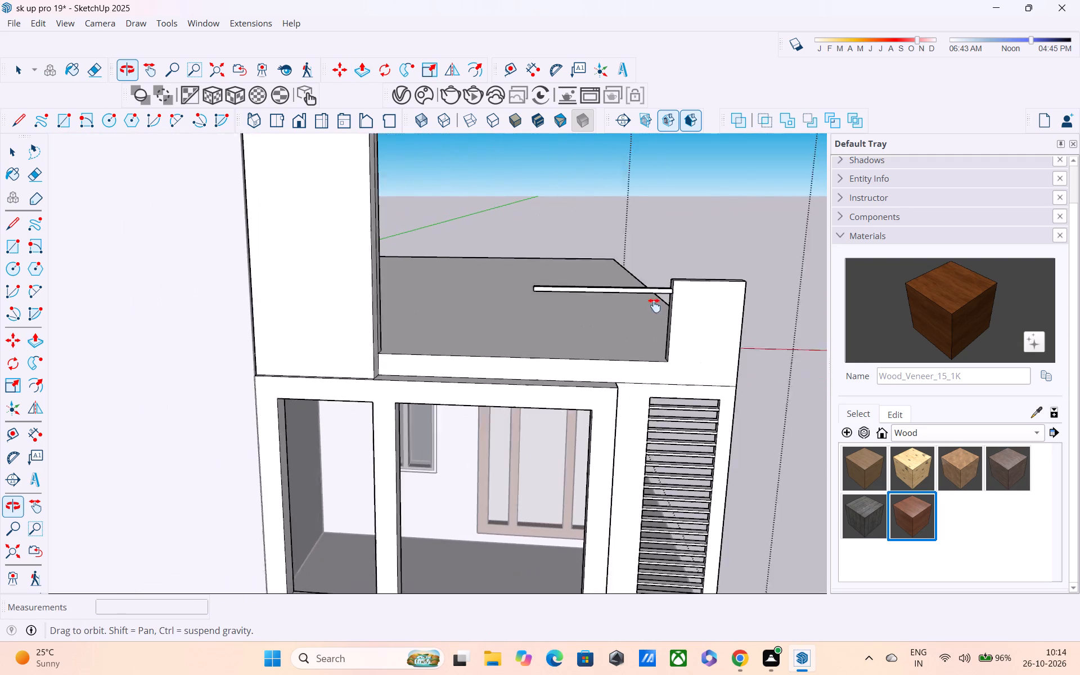
middle_drag(654, 305, 660, 305)
middle_drag(635, 310, 447, 339)
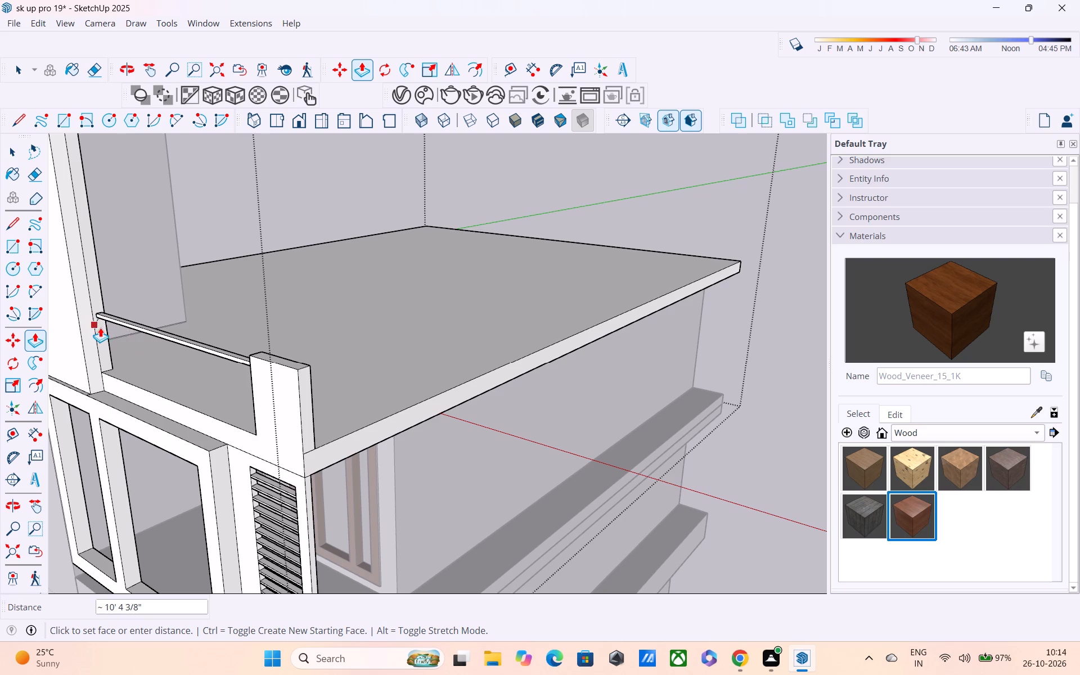
click(100, 327)
Review the top rail spanning between the tall wall and the short corner post from the front and both sides.
middle_drag(187, 359, 343, 310)
shift+middle_drag(359, 333, 282, 334)
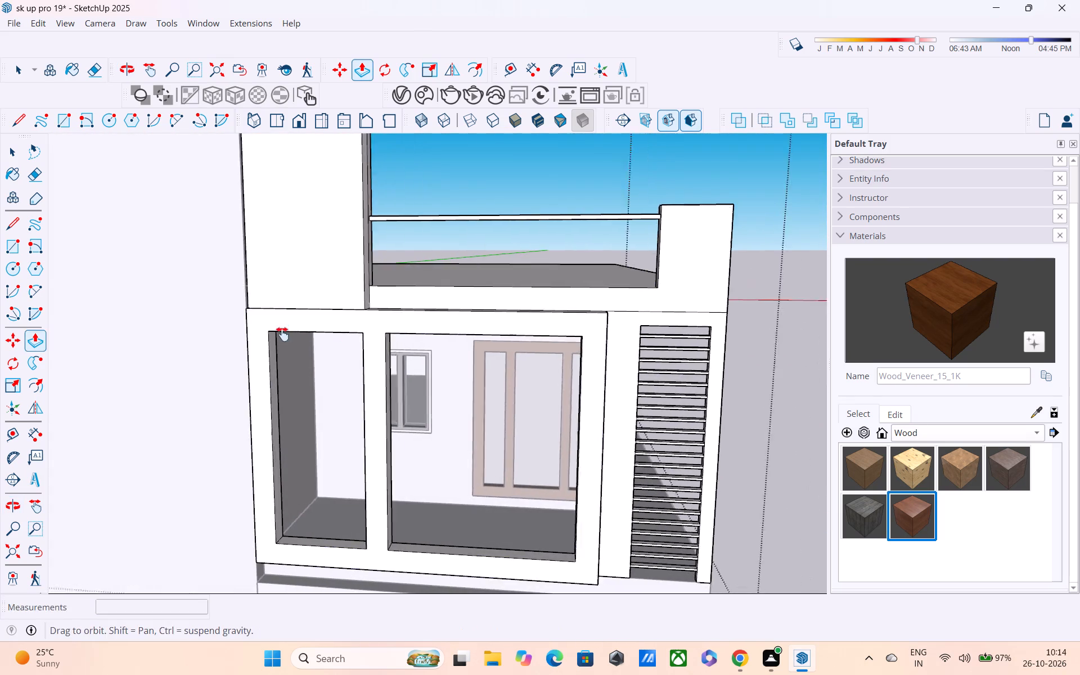
shift+middle_drag(282, 334, 182, 319)
shift+middle_drag(358, 340, 289, 395)
middle_drag(286, 395, 318, 395)
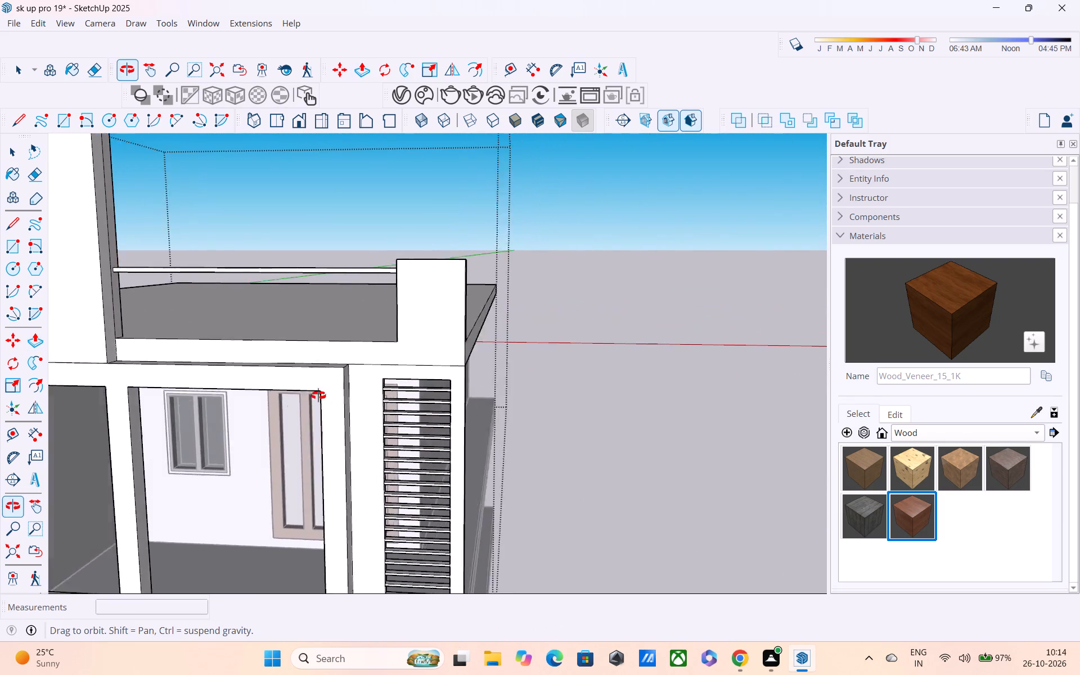
middle_drag(318, 395, 265, 363)
middle_drag(407, 329, 496, 348)
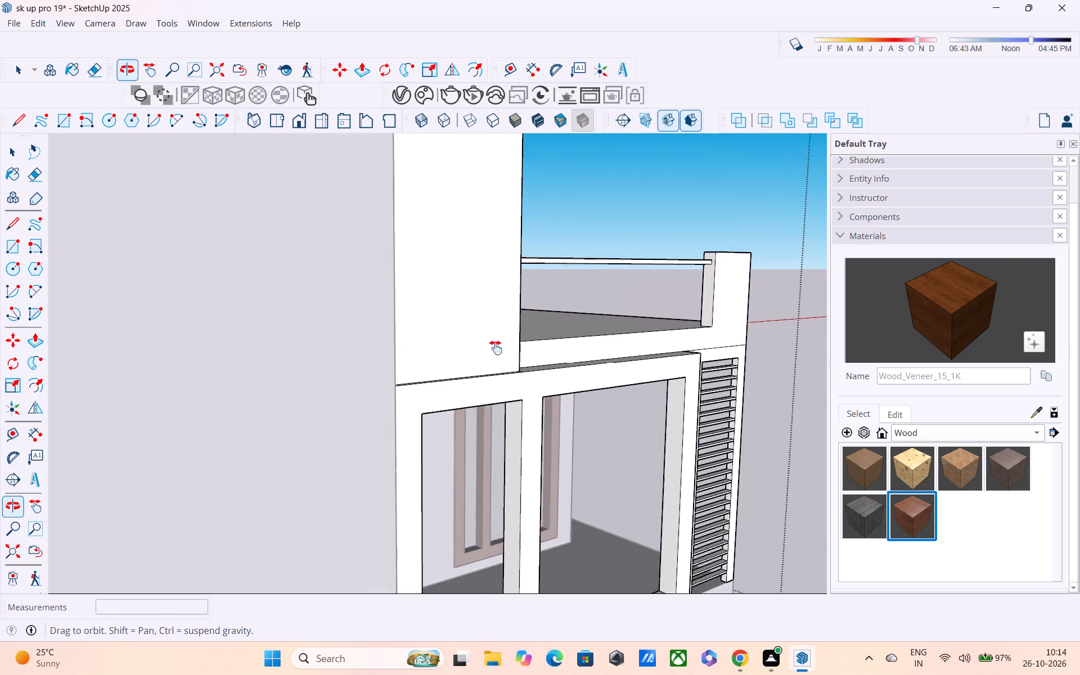
middle_drag(496, 348, 259, 367)
middle_drag(534, 309, 679, 277)
Draw a rectangle of about 1 3/8" by 1 1/4" on the short corner post's inner face, just below the top rail.
scroll(561, 287, up, 4)
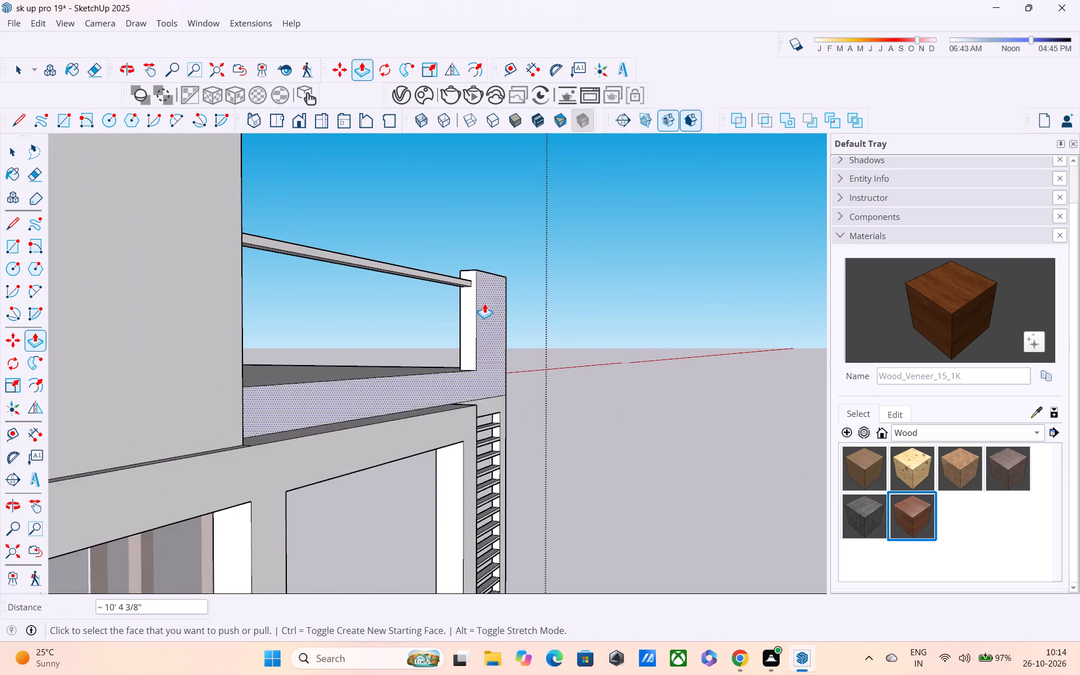
scroll(472, 309, up, 4)
key(space)
key(r)
scroll(448, 379, up, 4)
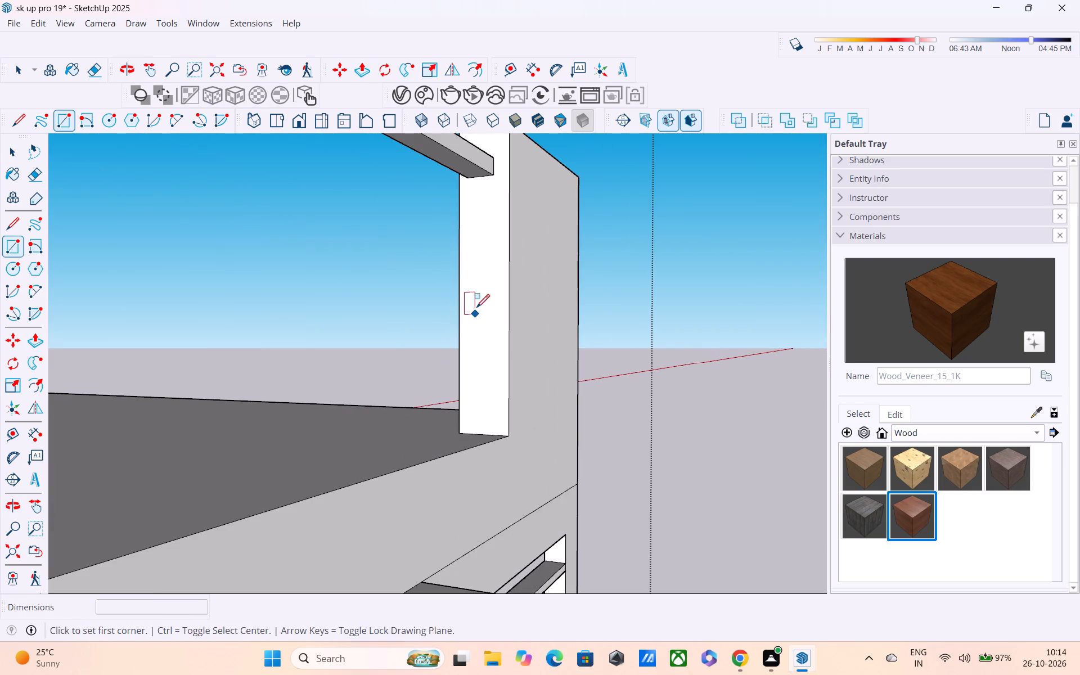
click(471, 207)
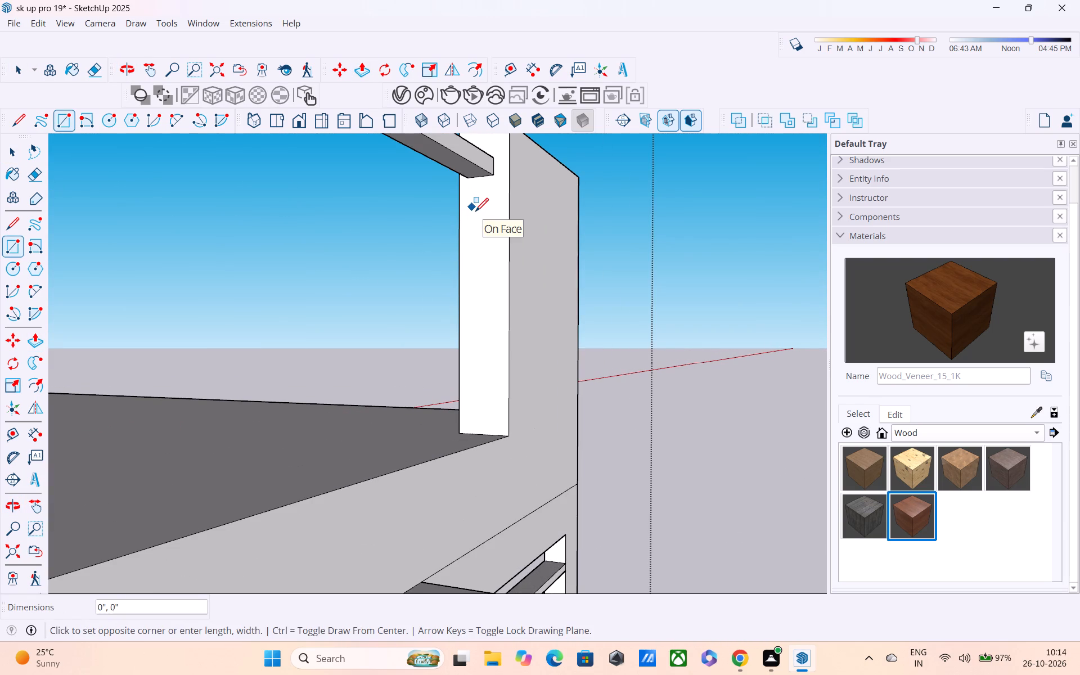
key(Escape)
click(476, 206)
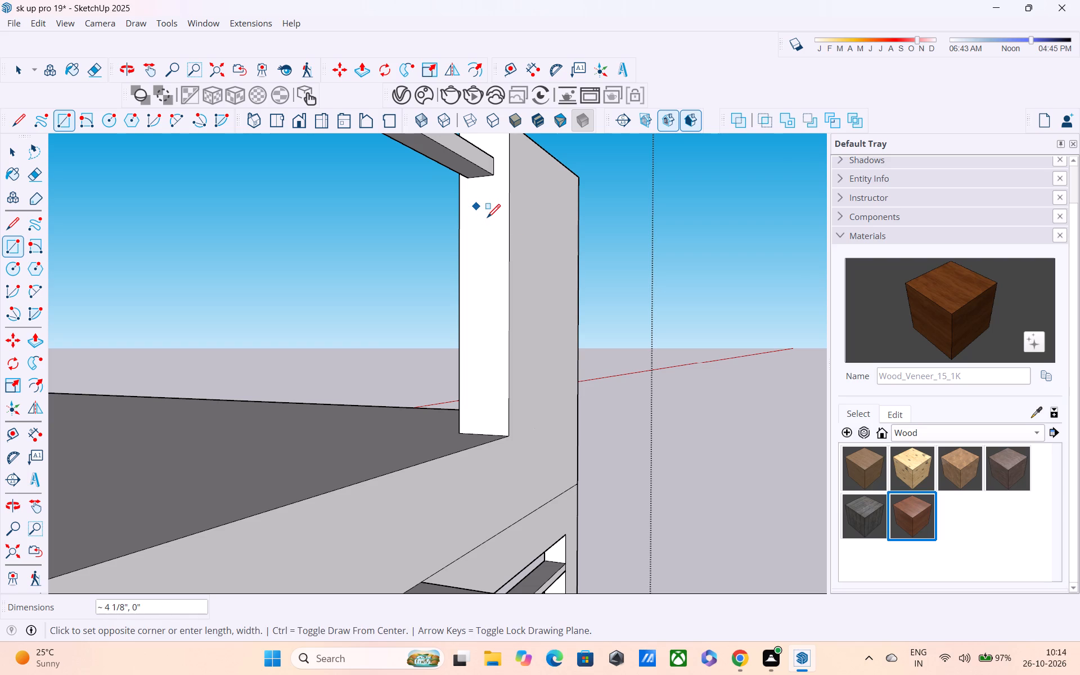
key(Escape)
click(473, 208)
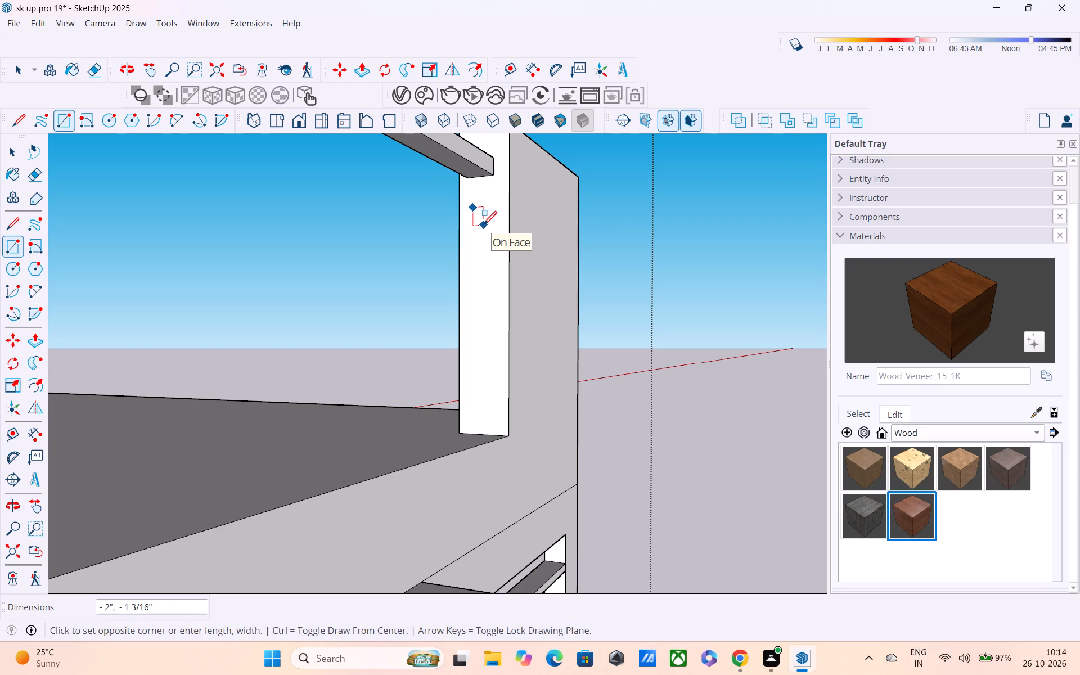
key(Escape)
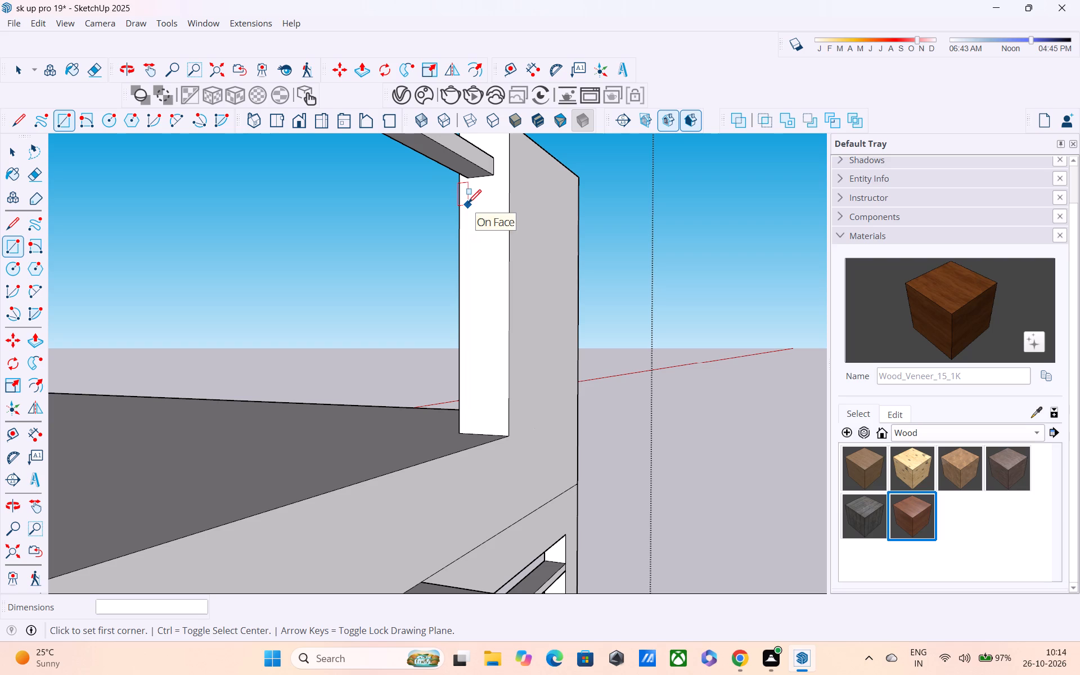
click(470, 202)
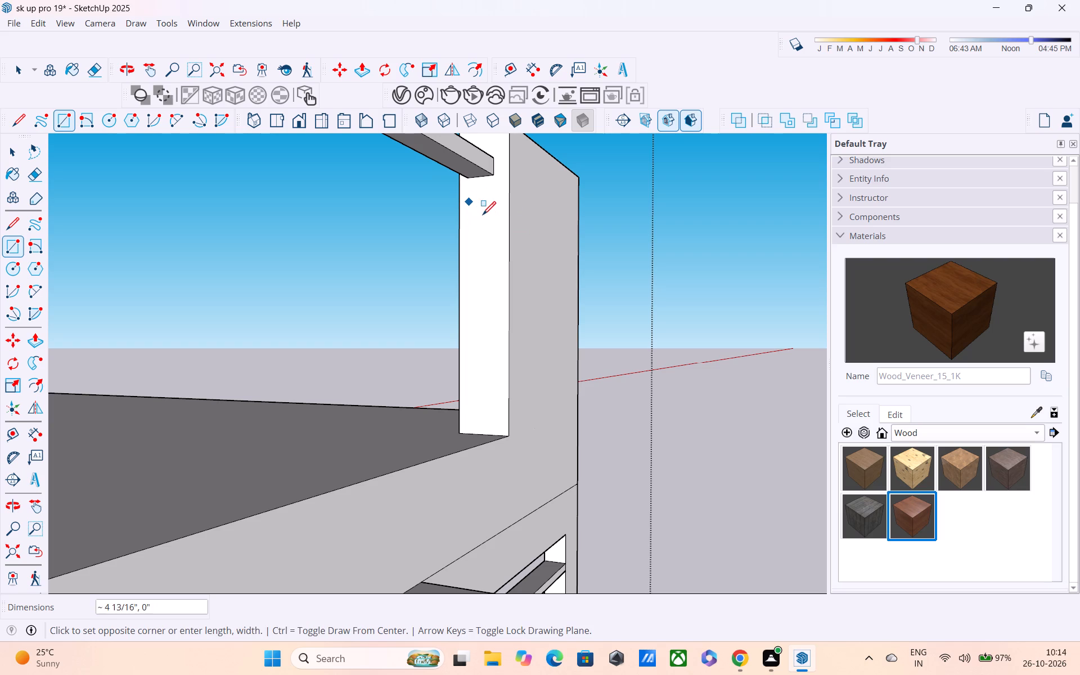
scroll(483, 213, up, 4)
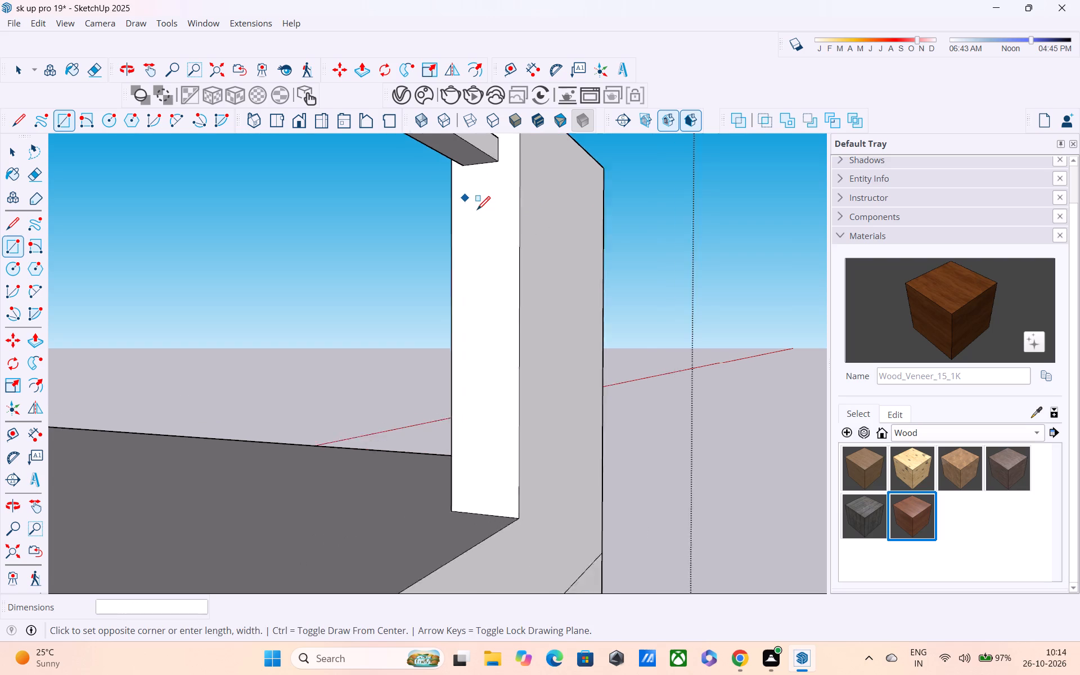
scroll(477, 211, up, 4)
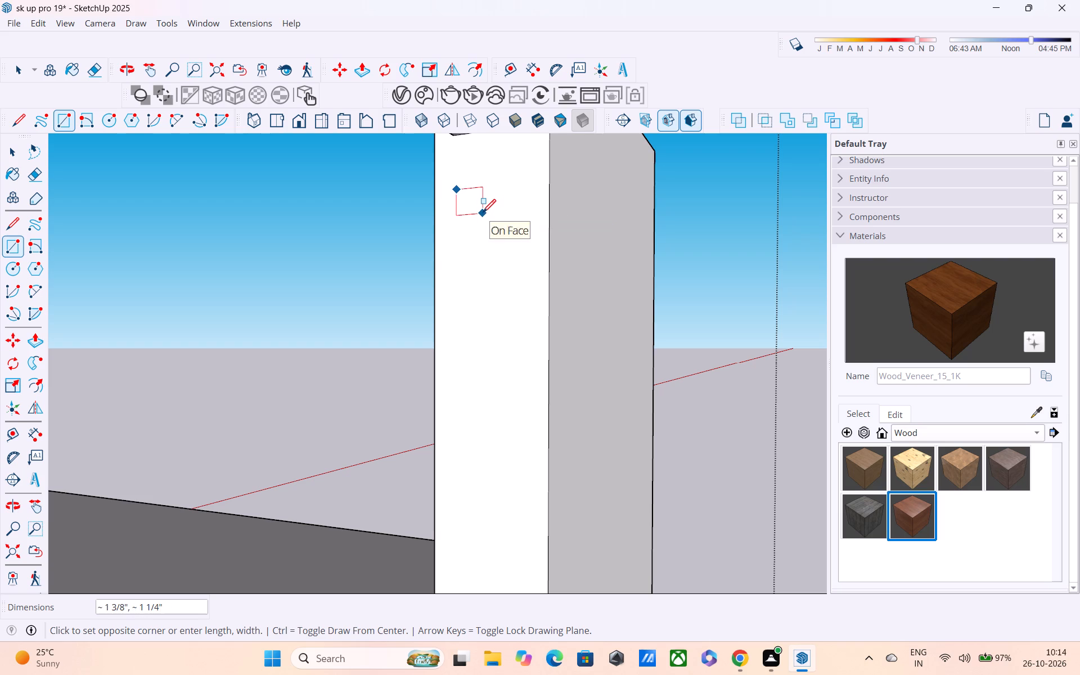
click(483, 214)
Push/Pull the small rectangle below the top rail about 10' 4 3/8" to the tall wall as a thinner second rail.
scroll(503, 218, down, 1)
middle_click(581, 205)
scroll(573, 205, down, 2)
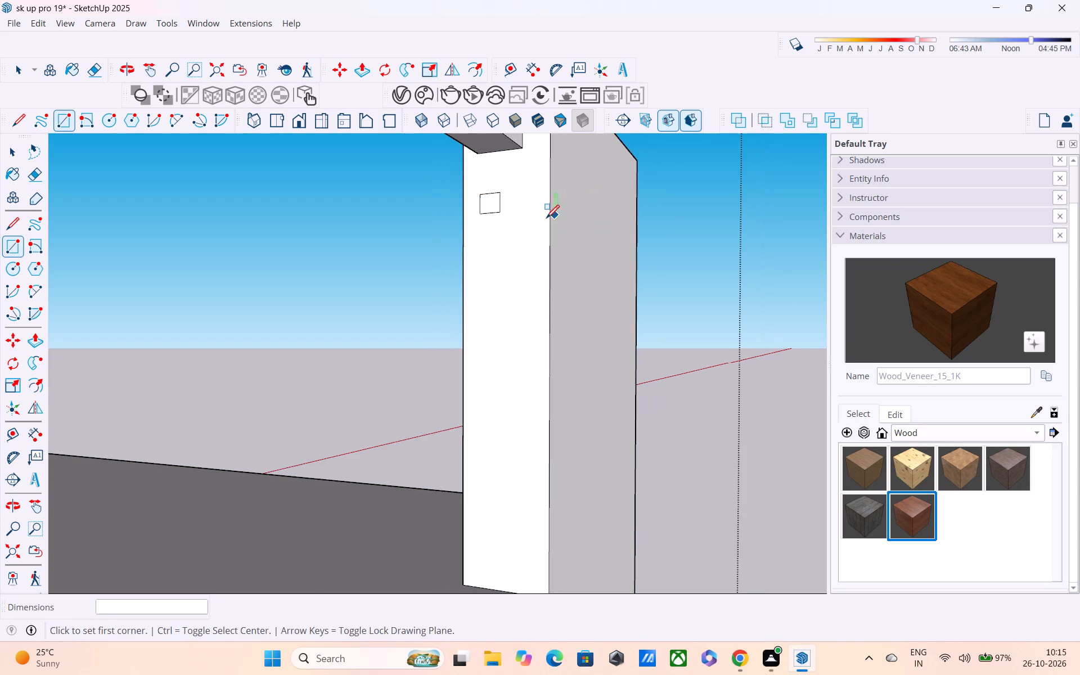
middle_drag(540, 222, 620, 226)
key(p)
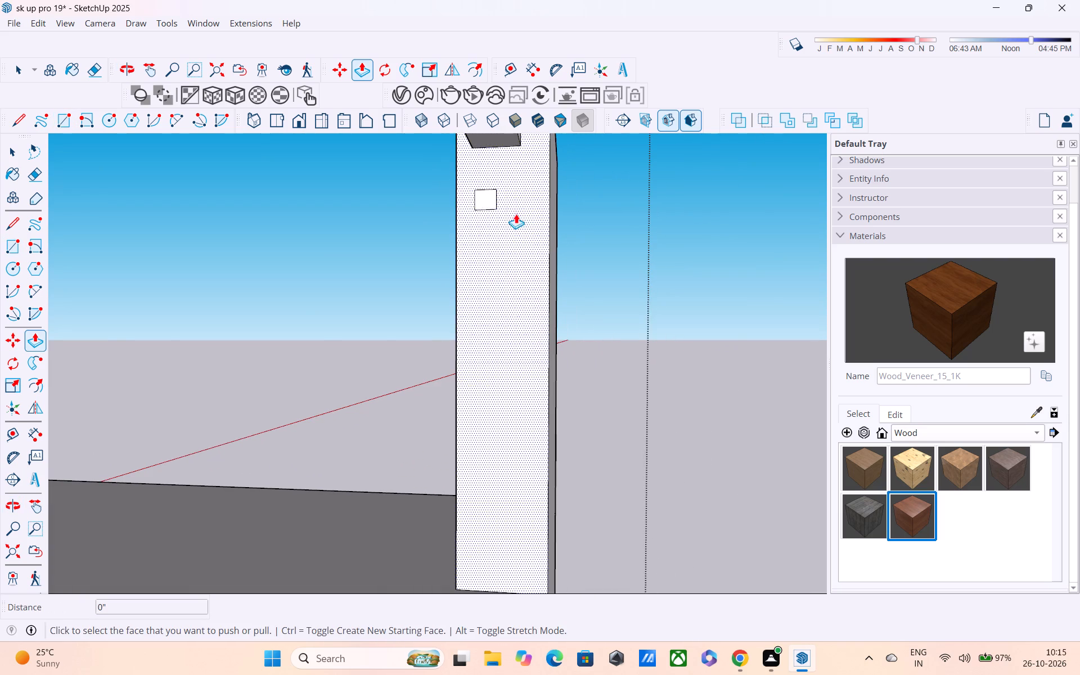
click(488, 200)
scroll(458, 223, down, 3)
middle_drag(487, 213, 472, 213)
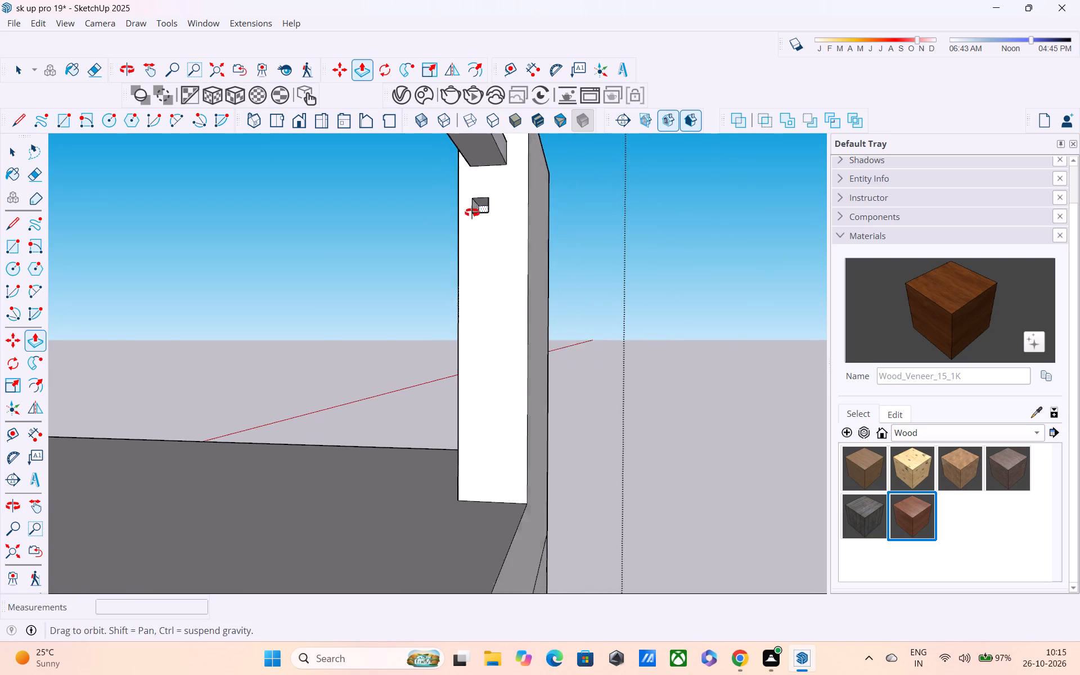
middle_drag(472, 213, 256, 238)
scroll(157, 254, down, 4)
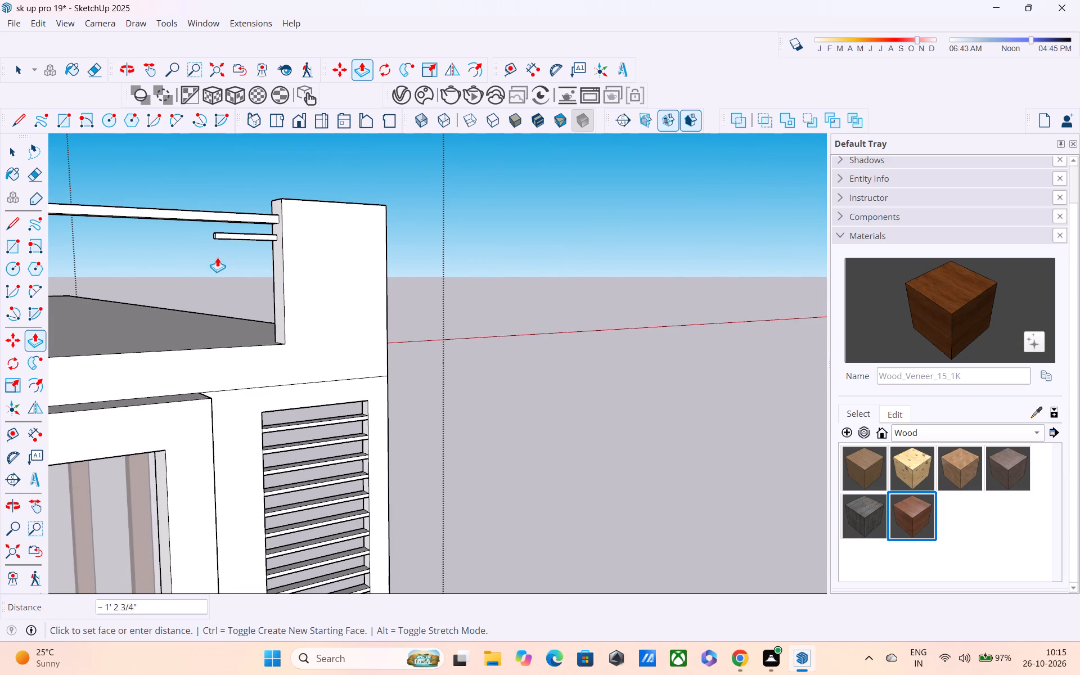
shift+middle_drag(219, 258, 574, 267)
middle_drag(571, 267, 873, 231)
middle_drag(501, 284, 775, 236)
shift+middle_drag(630, 241, 611, 247)
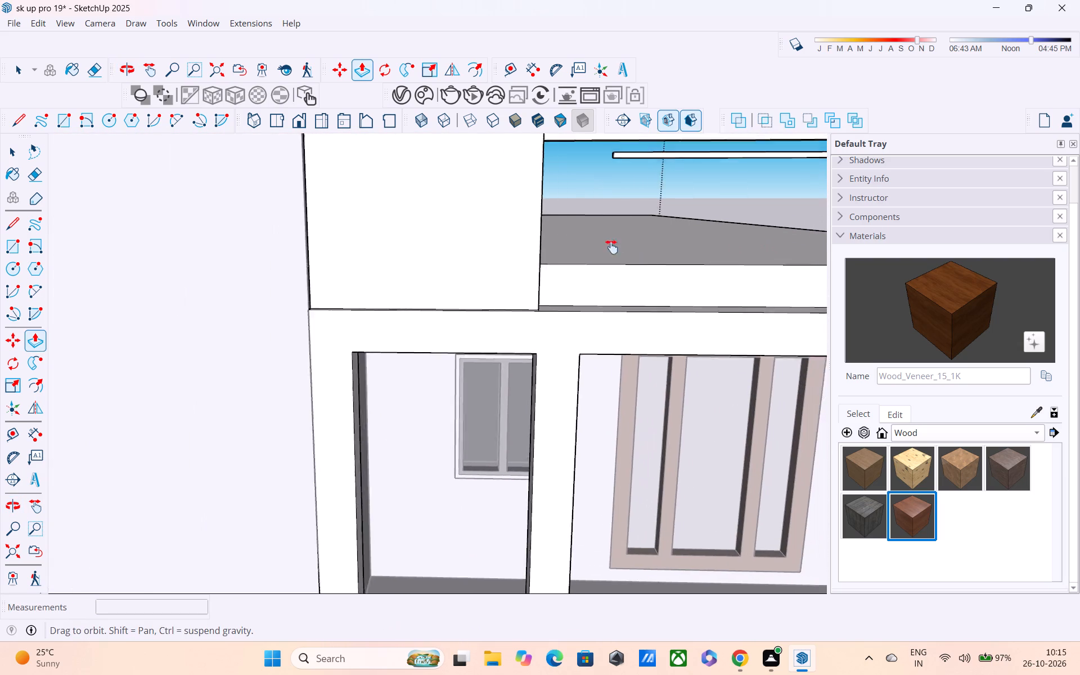
shift+middle_drag(611, 247, 393, 287)
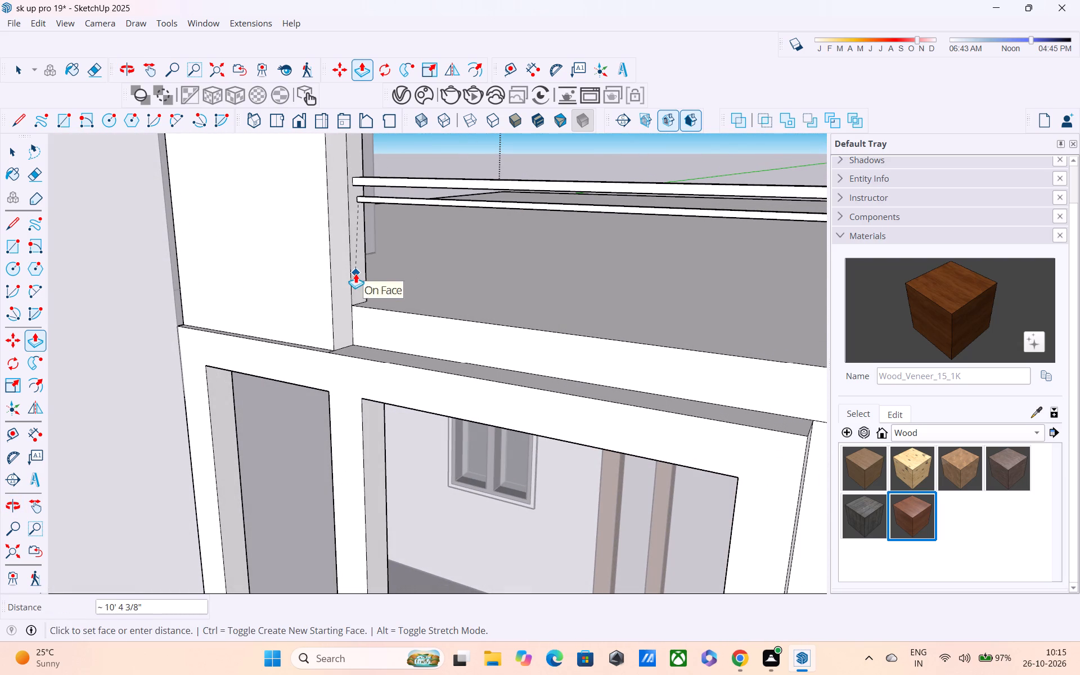
click(355, 272)
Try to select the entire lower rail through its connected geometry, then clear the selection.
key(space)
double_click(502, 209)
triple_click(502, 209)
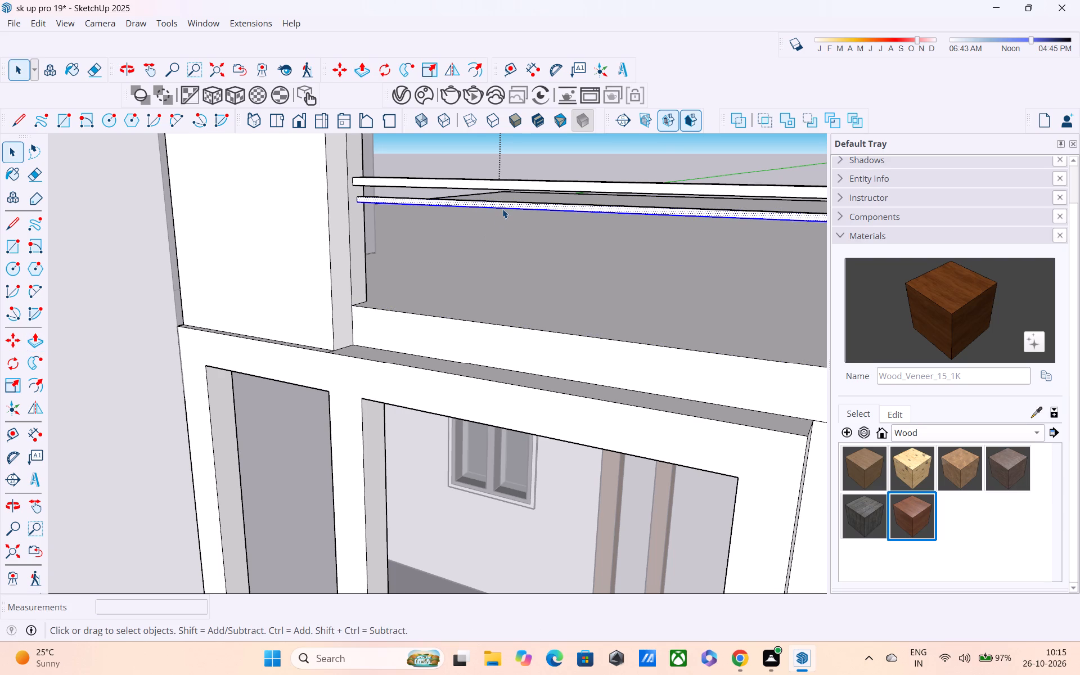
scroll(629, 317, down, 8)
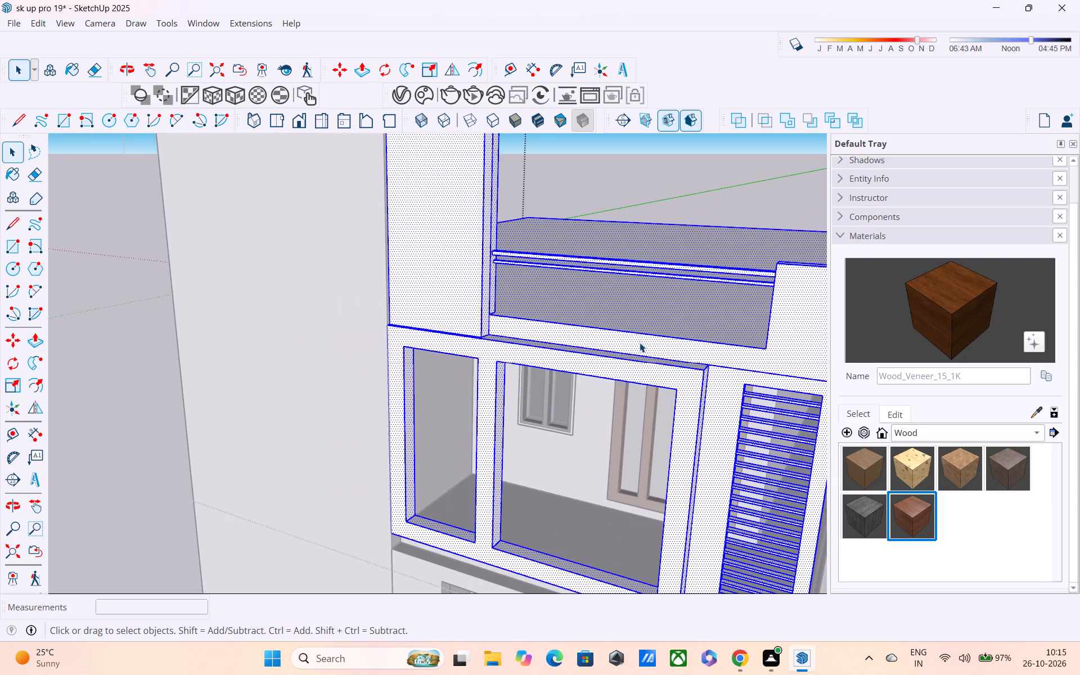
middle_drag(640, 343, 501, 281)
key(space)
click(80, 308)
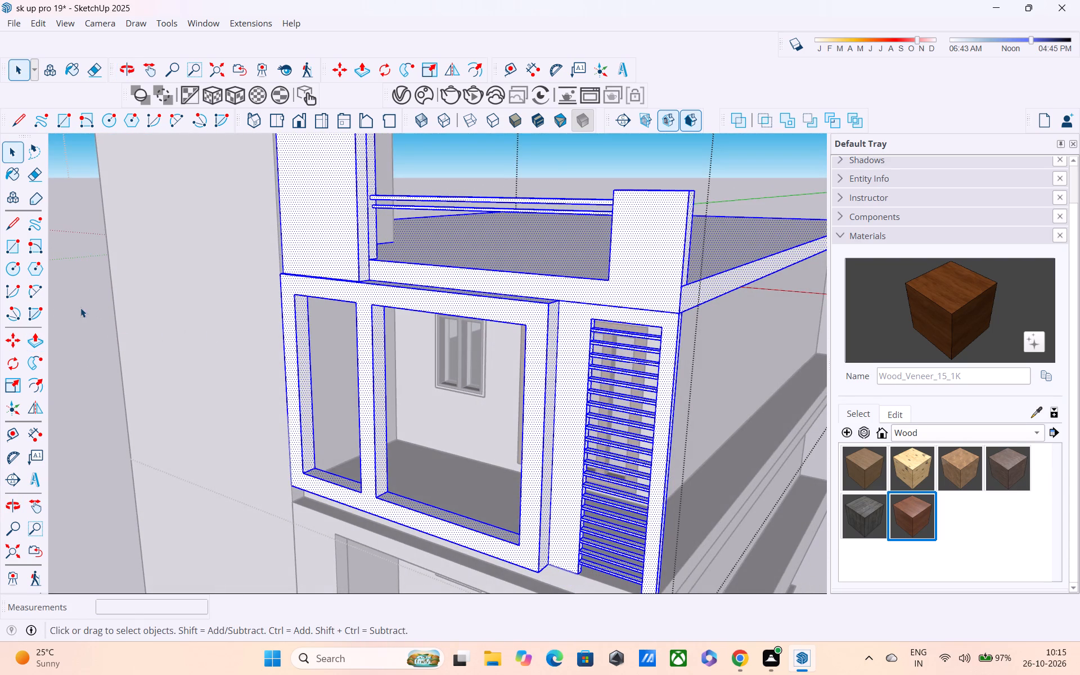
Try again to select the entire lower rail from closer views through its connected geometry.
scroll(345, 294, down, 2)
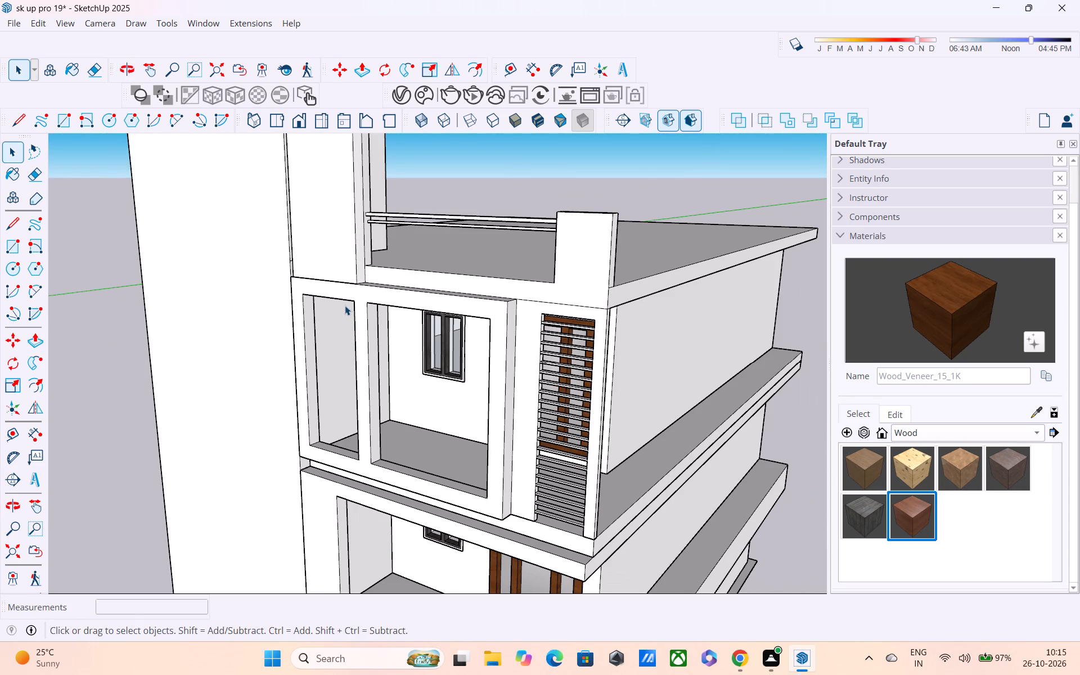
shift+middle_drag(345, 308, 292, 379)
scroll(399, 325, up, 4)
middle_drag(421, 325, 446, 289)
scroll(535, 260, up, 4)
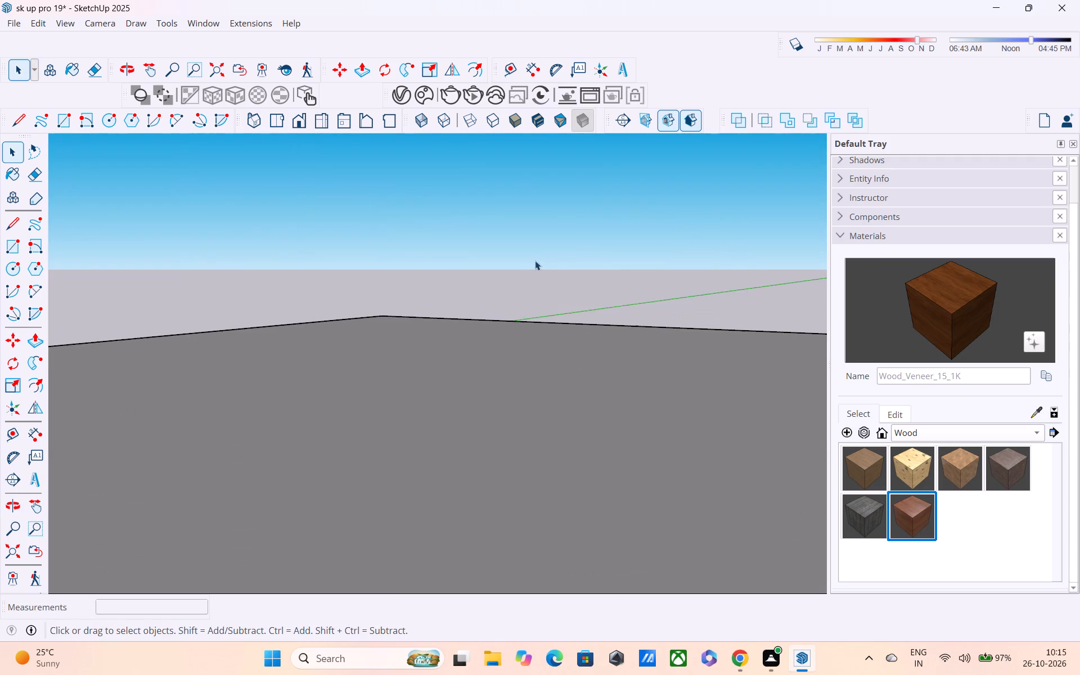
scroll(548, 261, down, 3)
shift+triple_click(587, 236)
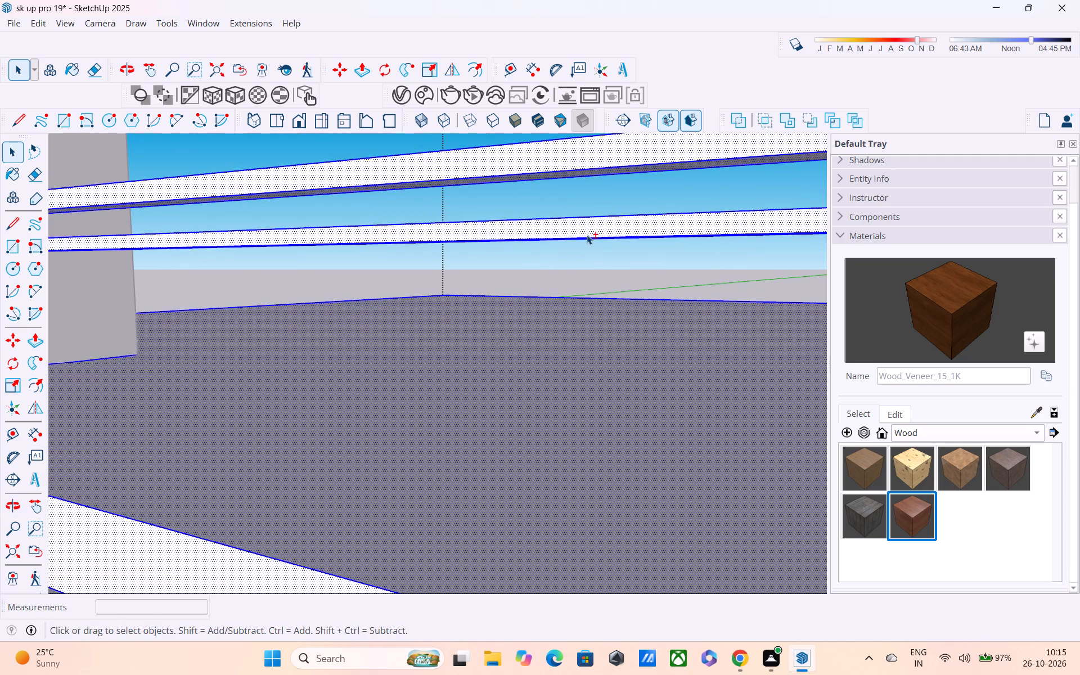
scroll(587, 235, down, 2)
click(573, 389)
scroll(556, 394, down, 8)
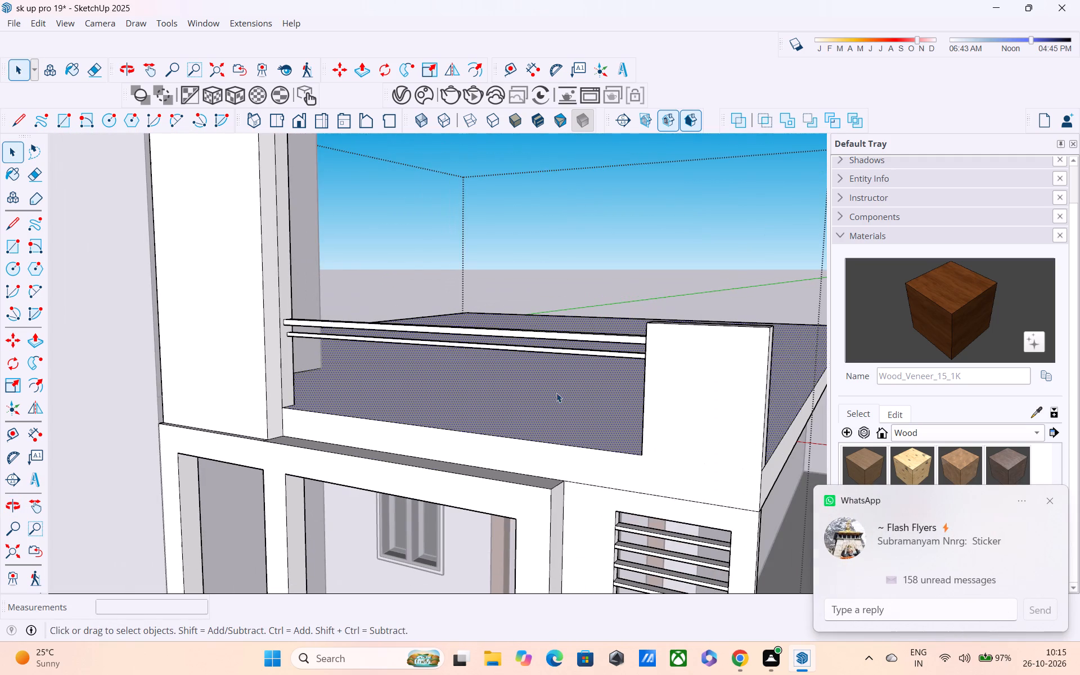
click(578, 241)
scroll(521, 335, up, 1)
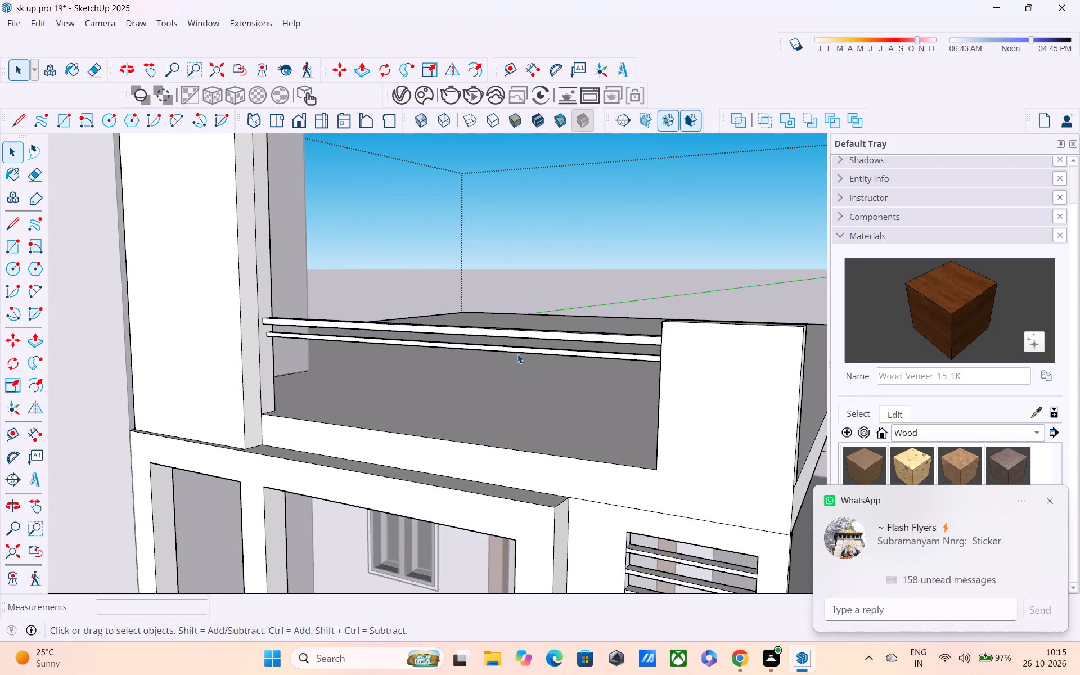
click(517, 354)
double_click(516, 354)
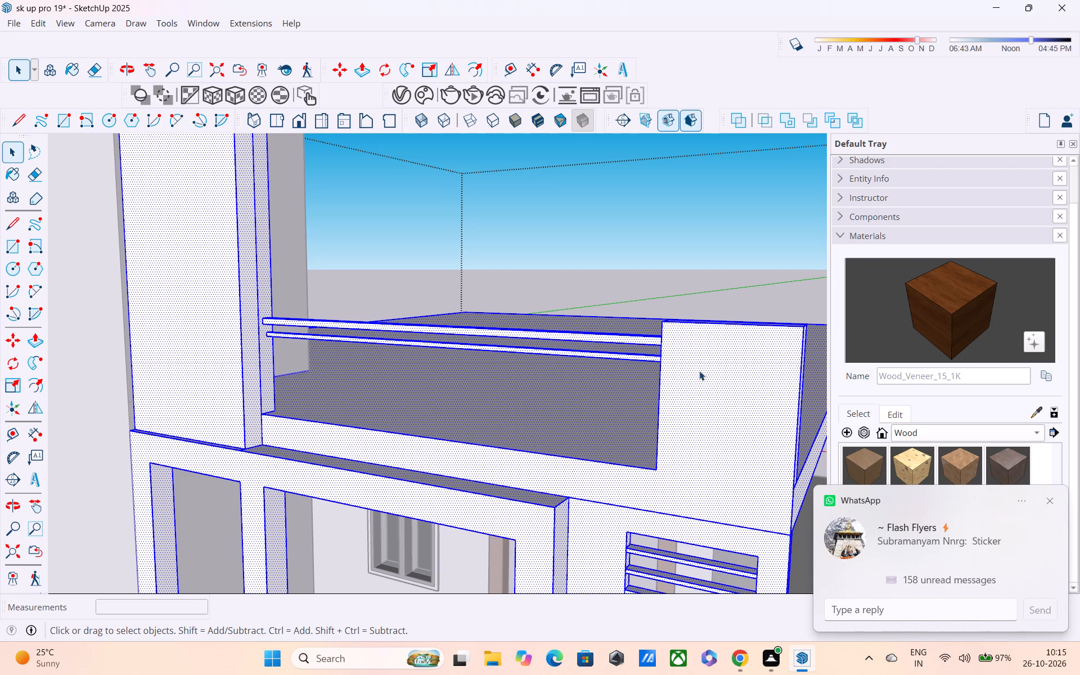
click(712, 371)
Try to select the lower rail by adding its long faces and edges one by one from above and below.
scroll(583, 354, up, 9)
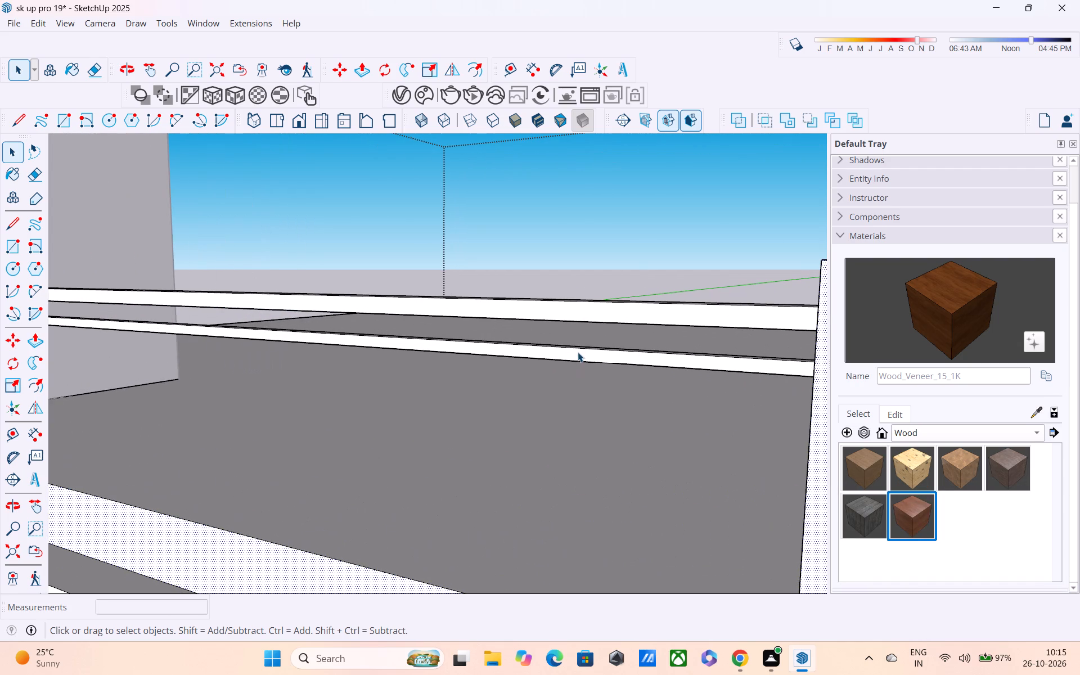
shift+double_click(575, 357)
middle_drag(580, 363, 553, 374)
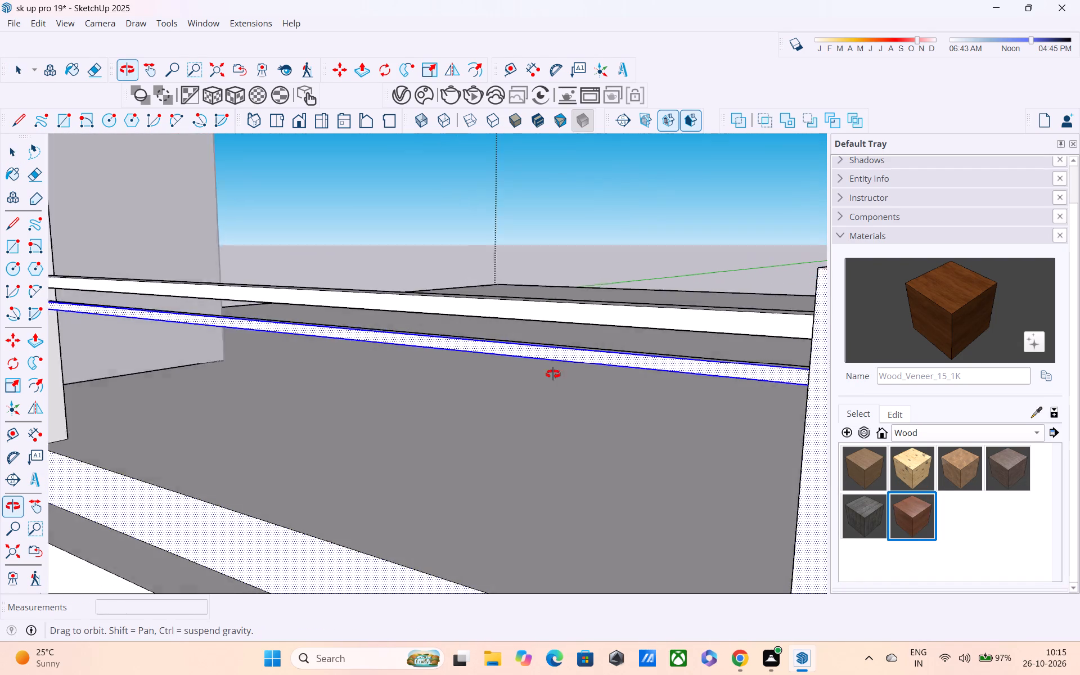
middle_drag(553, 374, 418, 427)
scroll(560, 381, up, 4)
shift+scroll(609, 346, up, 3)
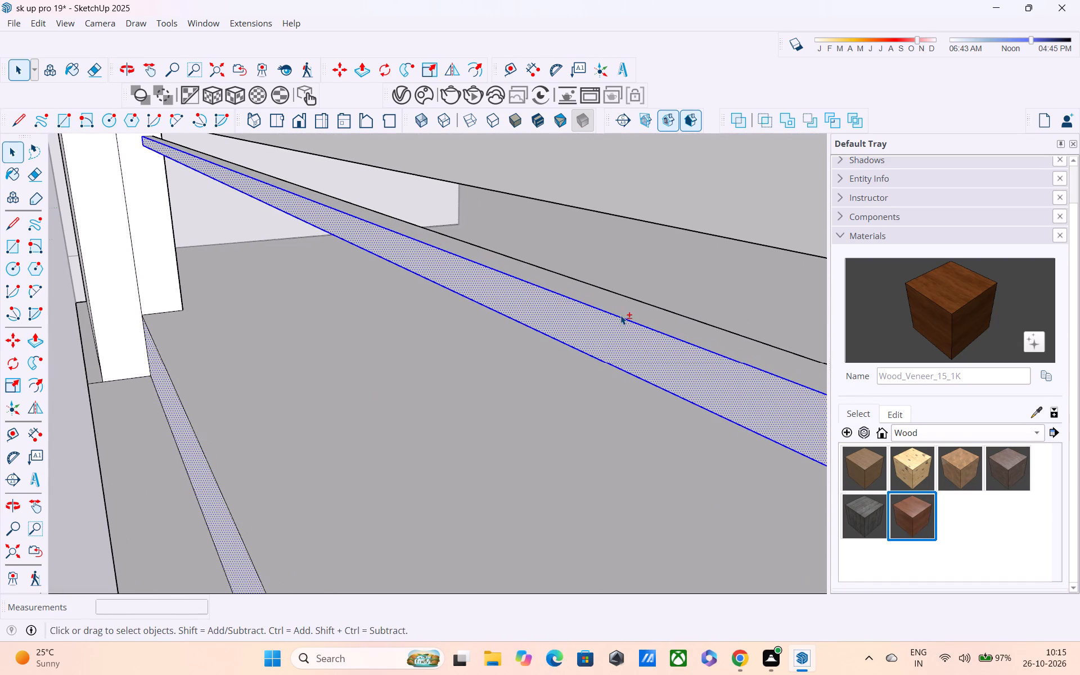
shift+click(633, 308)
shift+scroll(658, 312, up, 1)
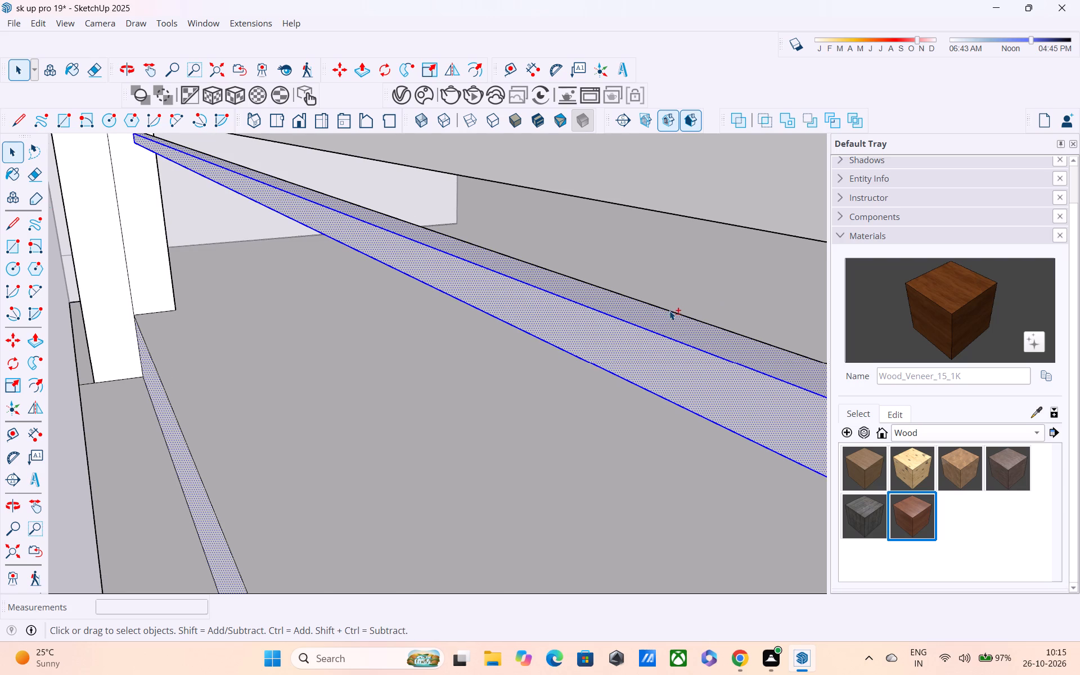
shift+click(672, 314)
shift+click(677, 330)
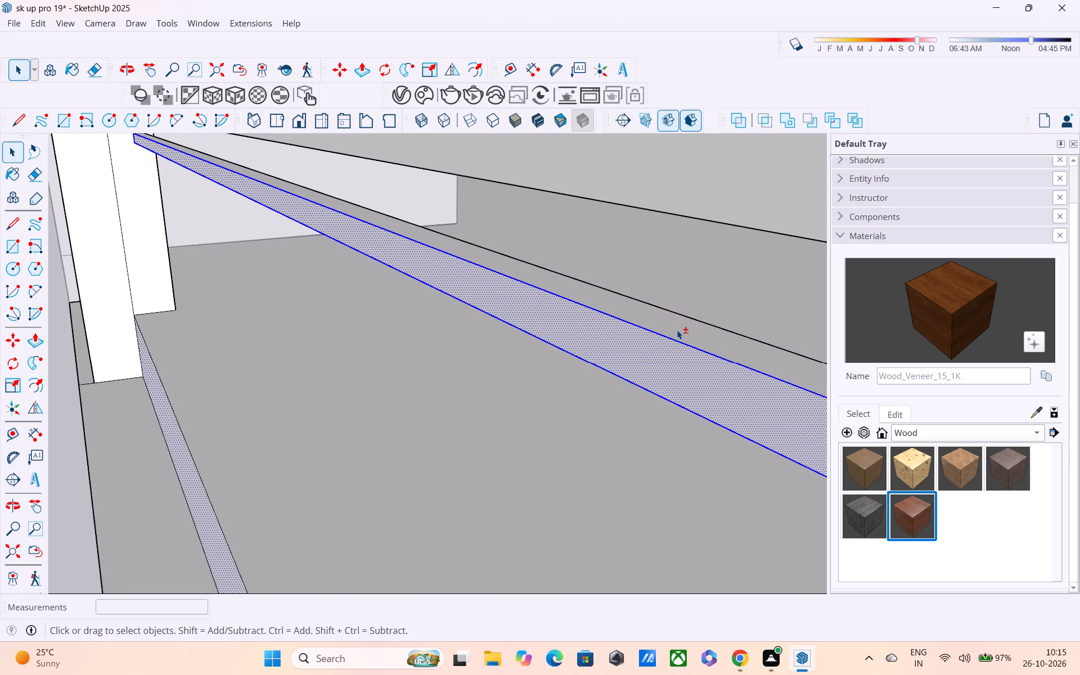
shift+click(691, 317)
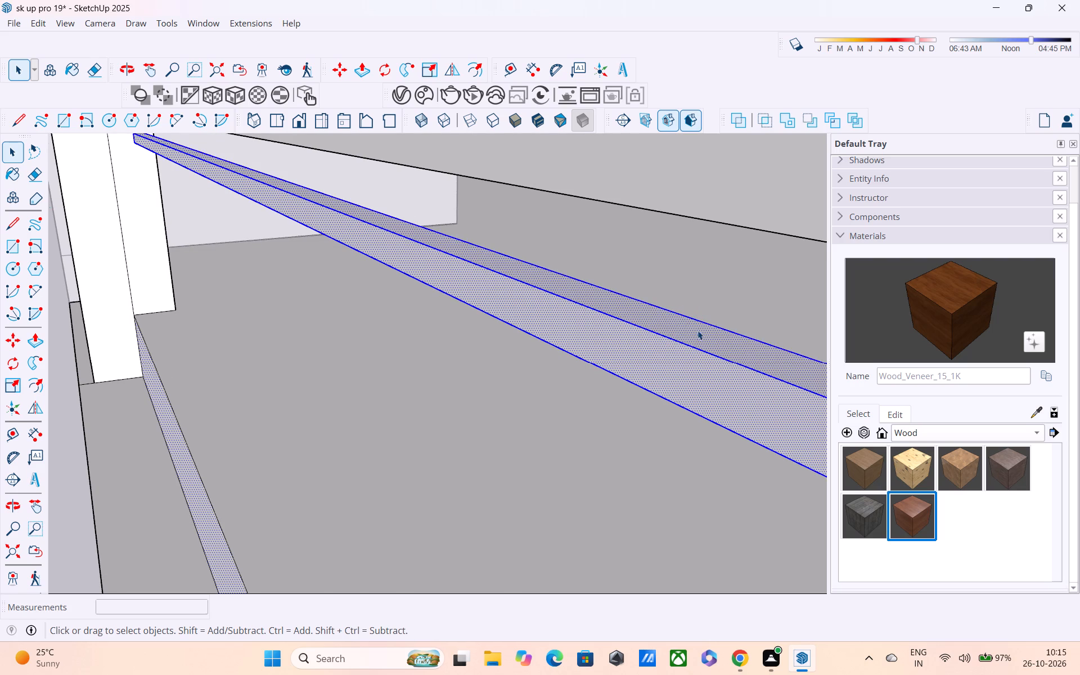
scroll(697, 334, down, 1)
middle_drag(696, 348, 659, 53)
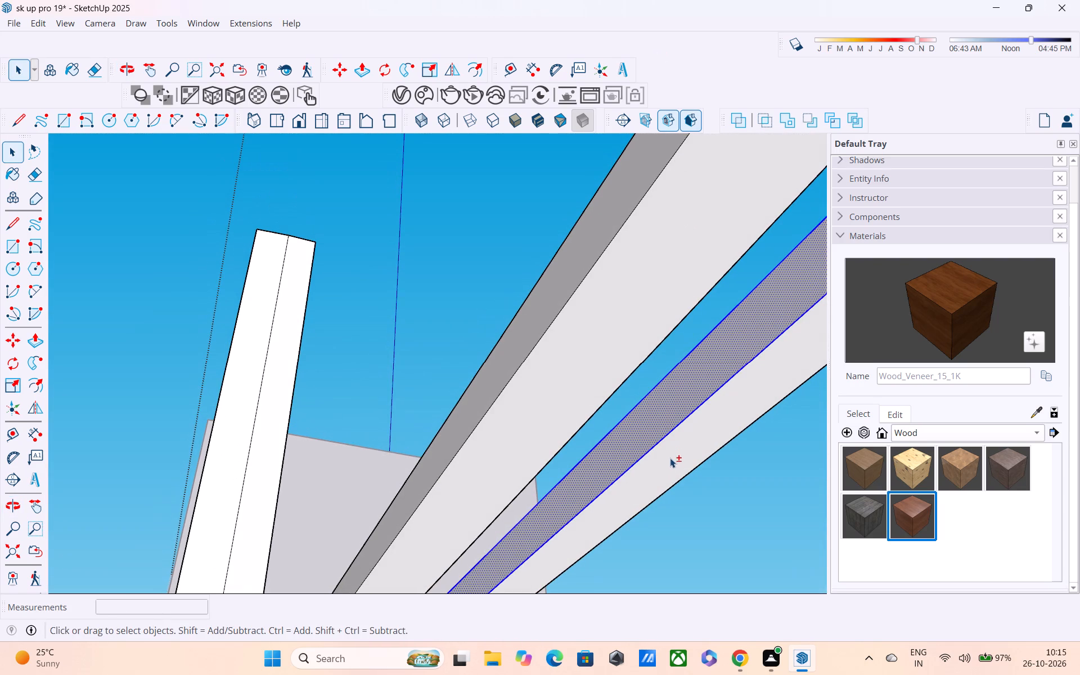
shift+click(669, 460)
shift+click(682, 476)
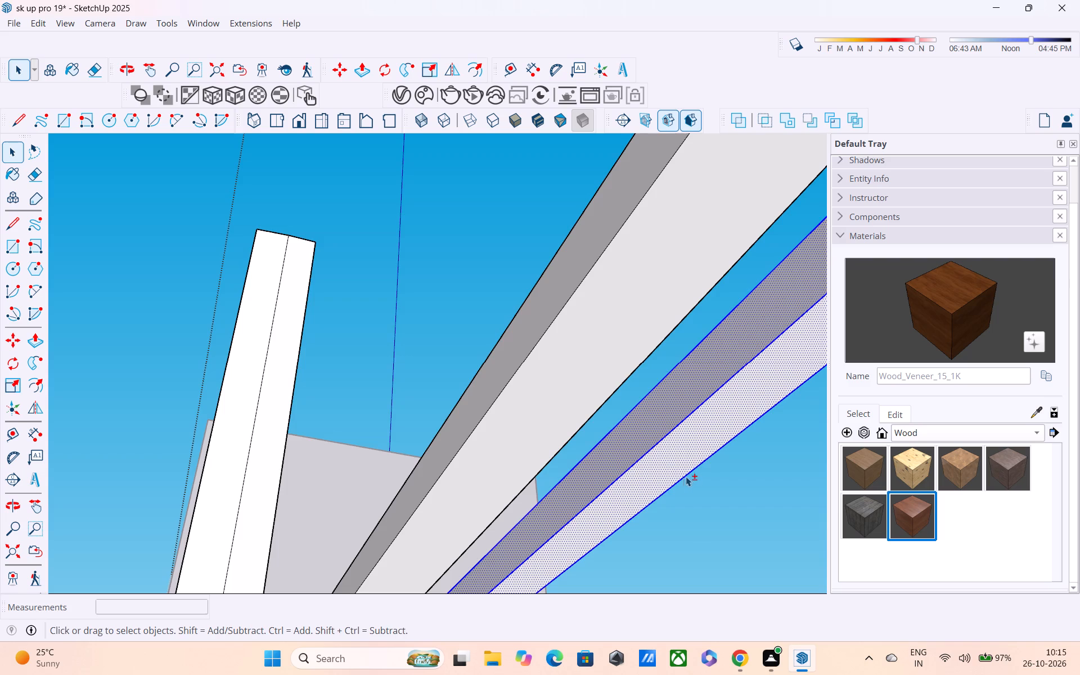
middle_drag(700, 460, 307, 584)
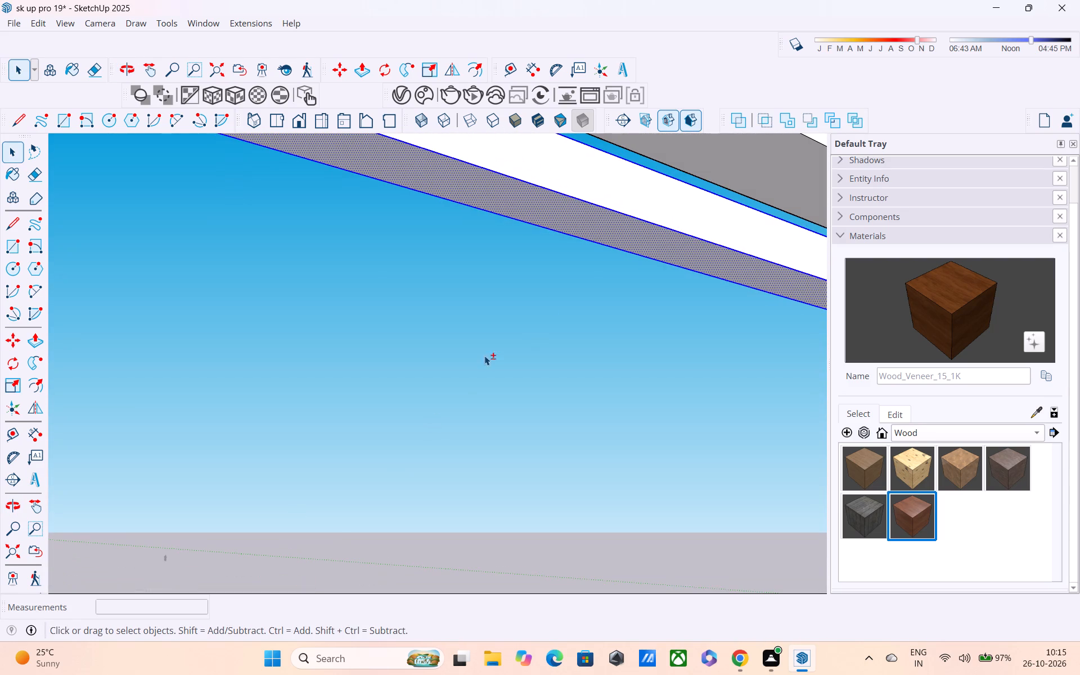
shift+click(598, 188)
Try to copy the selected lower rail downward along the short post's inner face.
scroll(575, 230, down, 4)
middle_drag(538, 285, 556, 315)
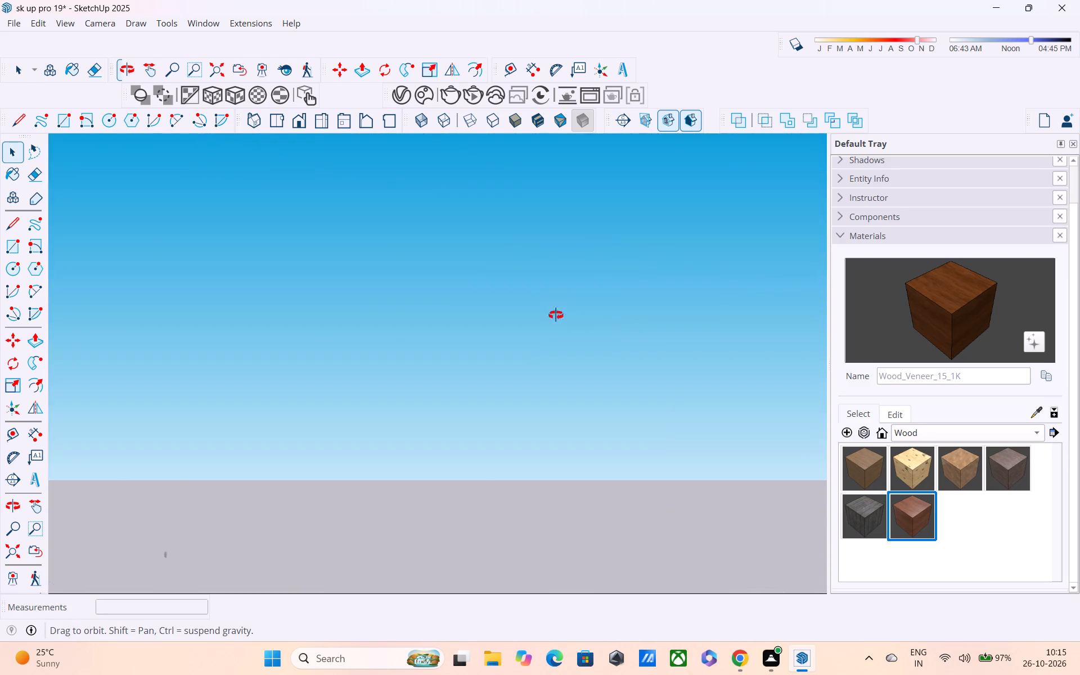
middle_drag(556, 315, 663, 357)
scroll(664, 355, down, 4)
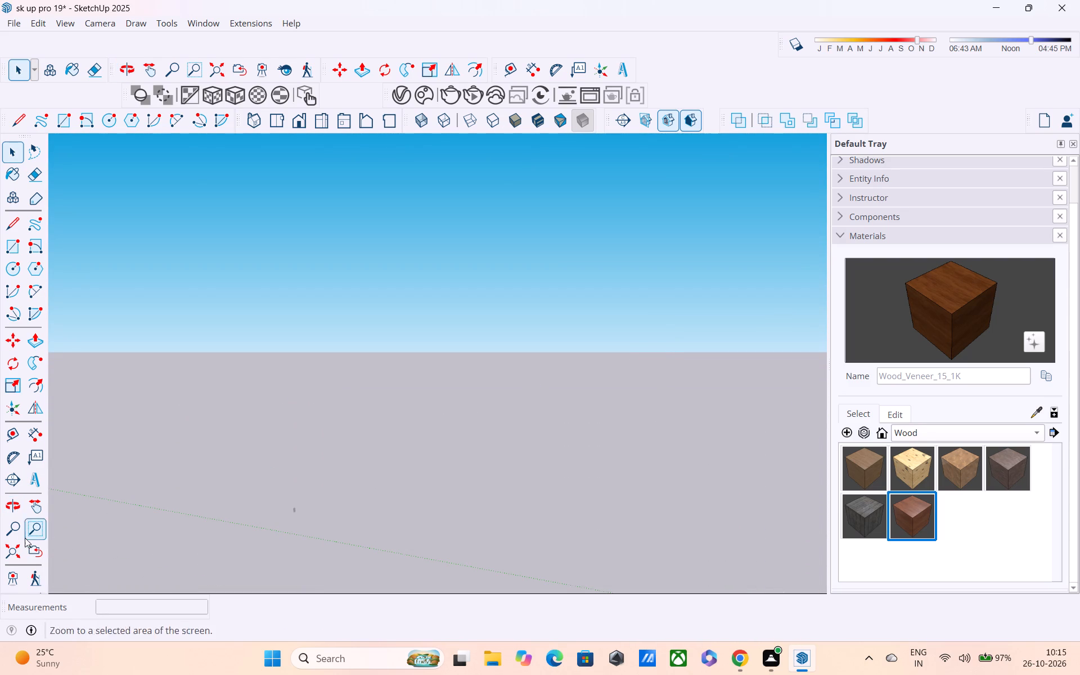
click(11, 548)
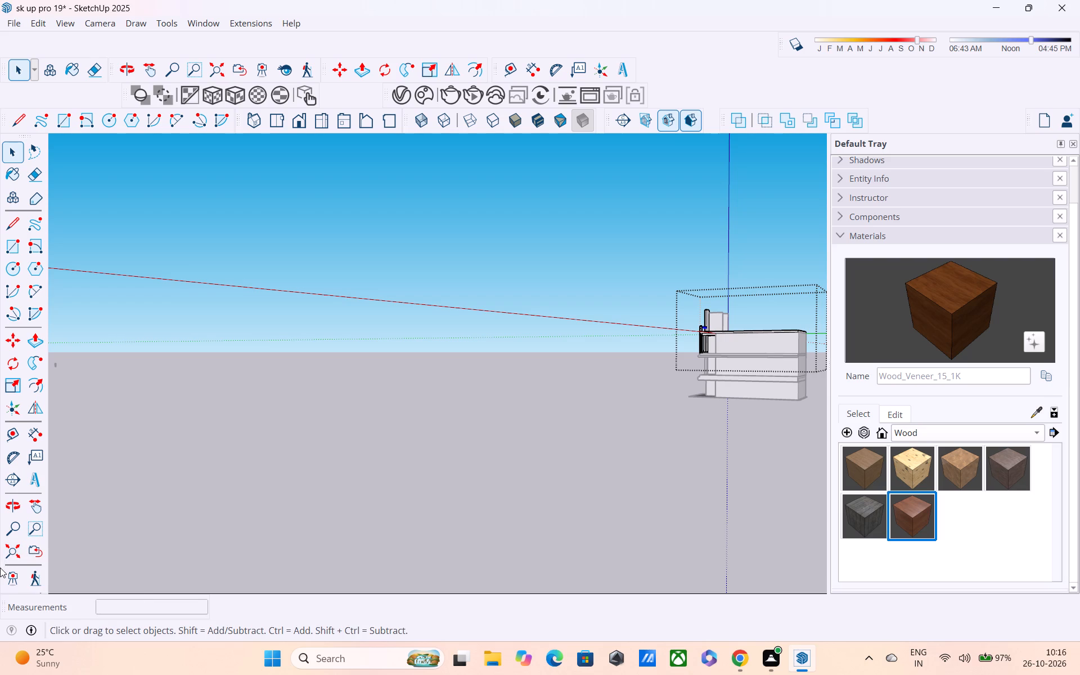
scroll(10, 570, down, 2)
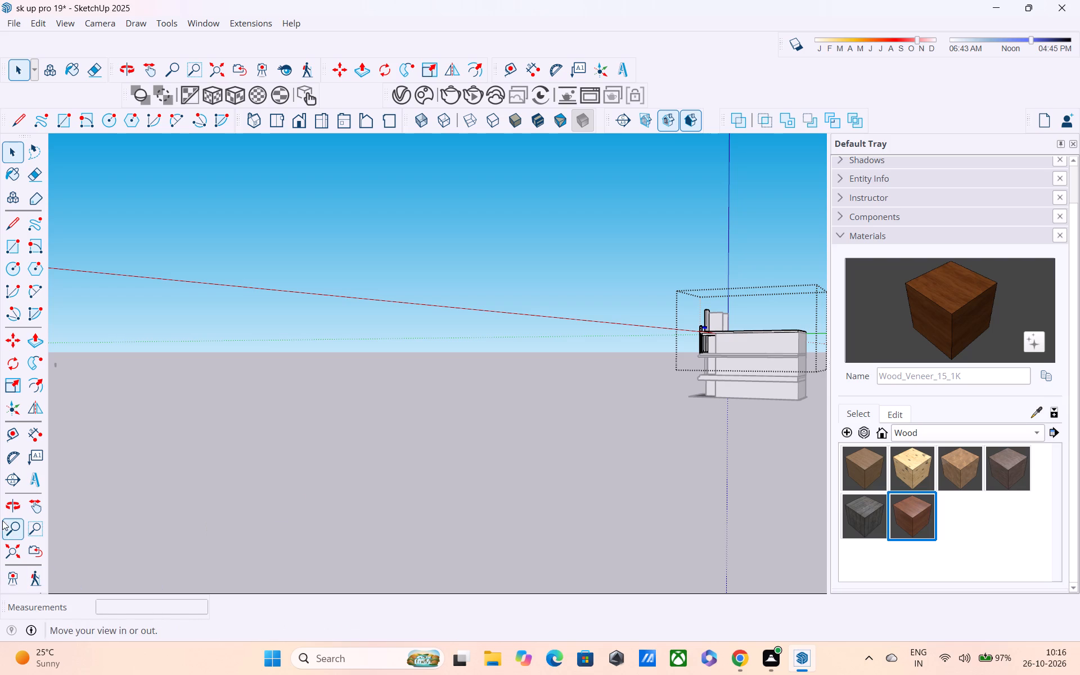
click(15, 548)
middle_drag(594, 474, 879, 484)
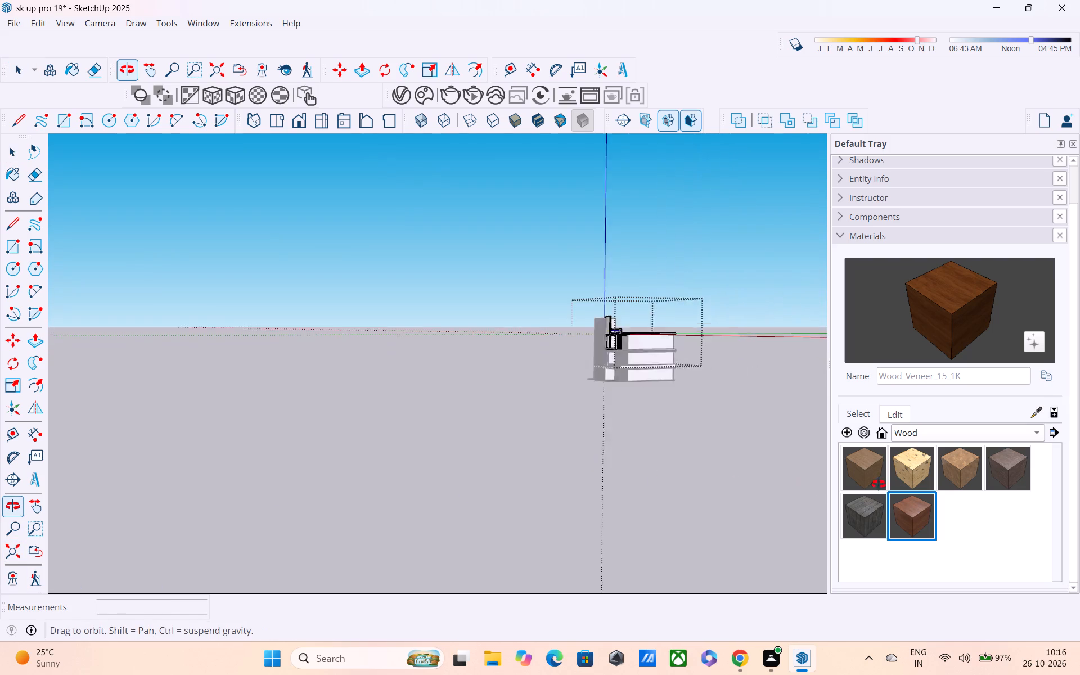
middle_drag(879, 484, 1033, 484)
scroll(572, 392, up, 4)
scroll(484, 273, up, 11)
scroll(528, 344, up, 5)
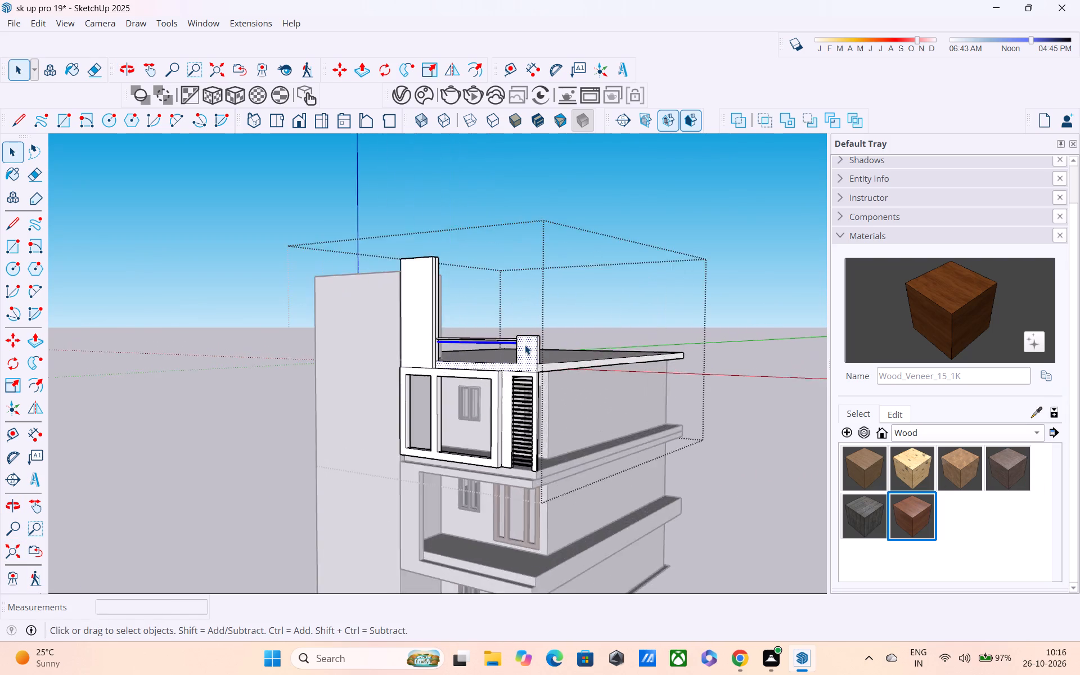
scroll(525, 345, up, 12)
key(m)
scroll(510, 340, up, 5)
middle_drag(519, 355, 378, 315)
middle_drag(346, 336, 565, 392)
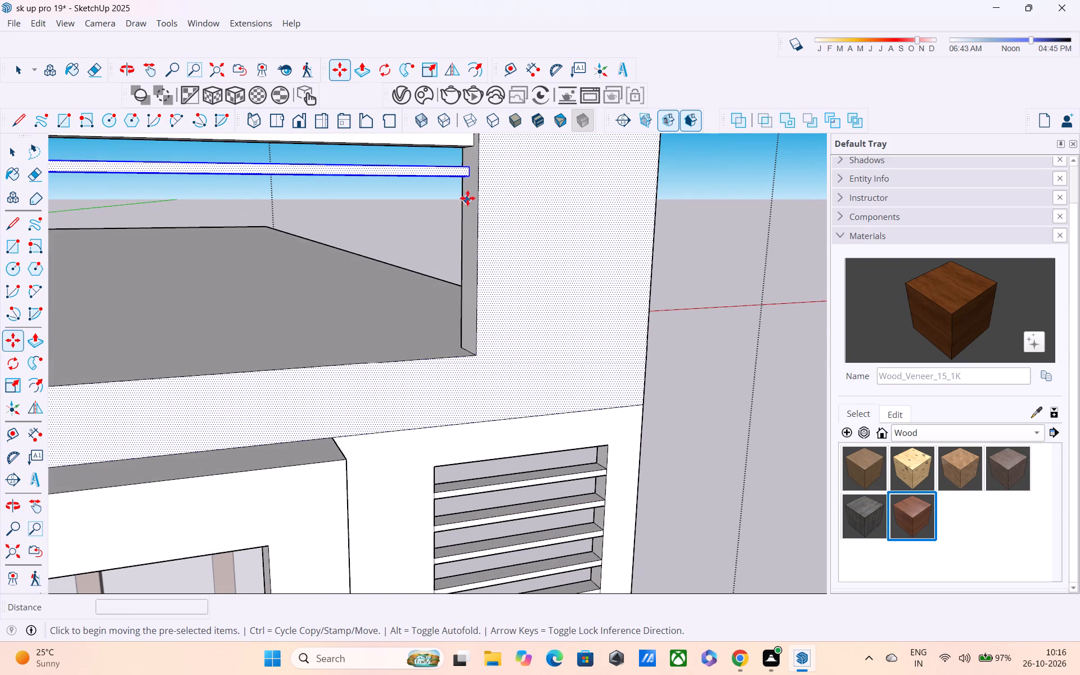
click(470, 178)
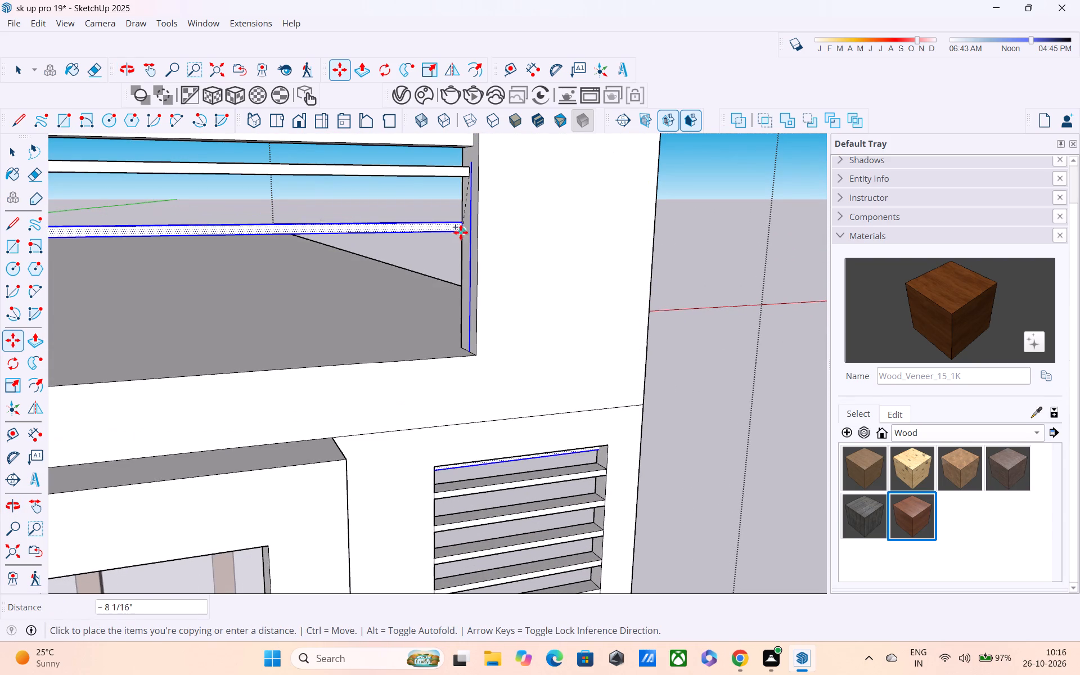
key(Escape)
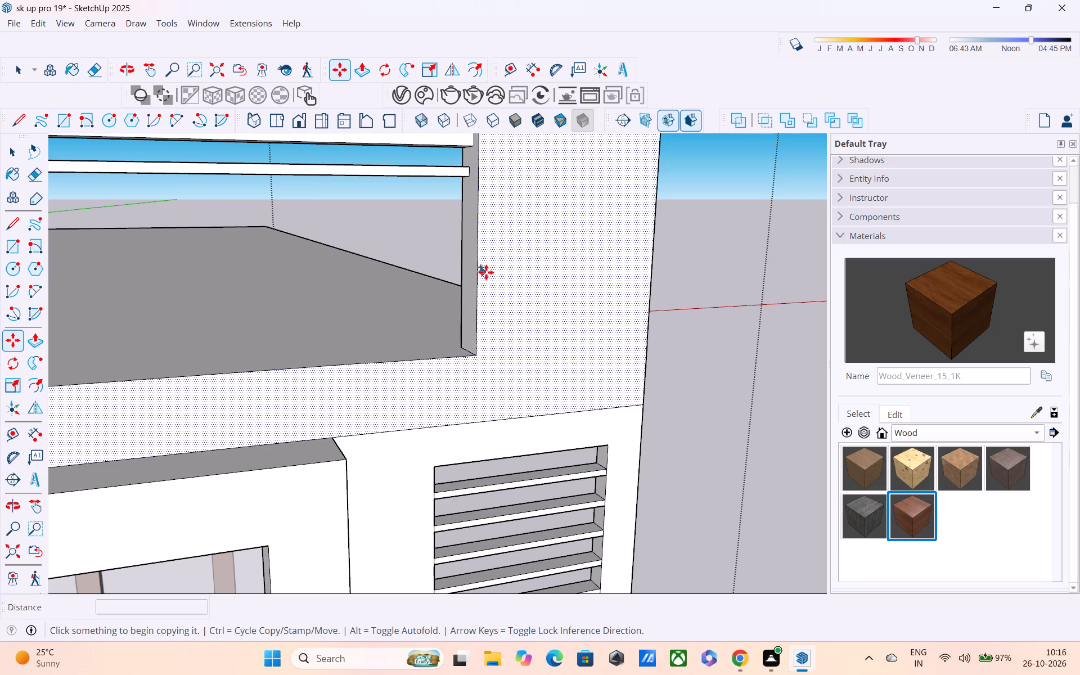
Select only the lower rail's front face with its edges, then add the underside face and its outer edge.
key(space)
double_click(436, 174)
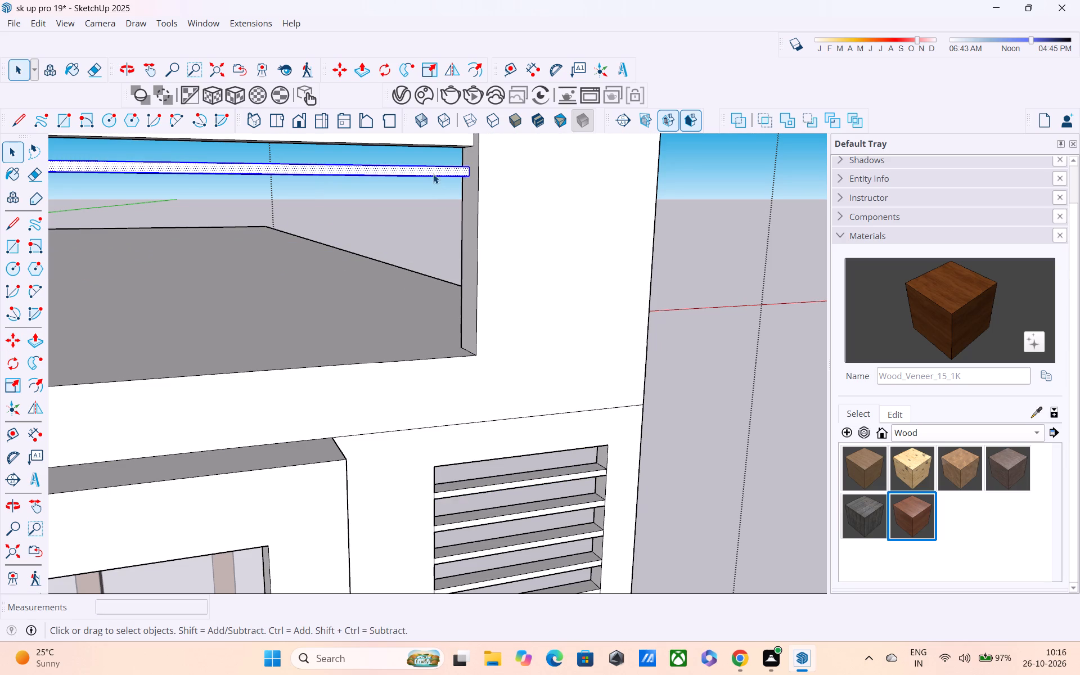
scroll(488, 200, up, 1)
scroll(488, 200, down, 5)
shift+middle_drag(473, 221, 569, 285)
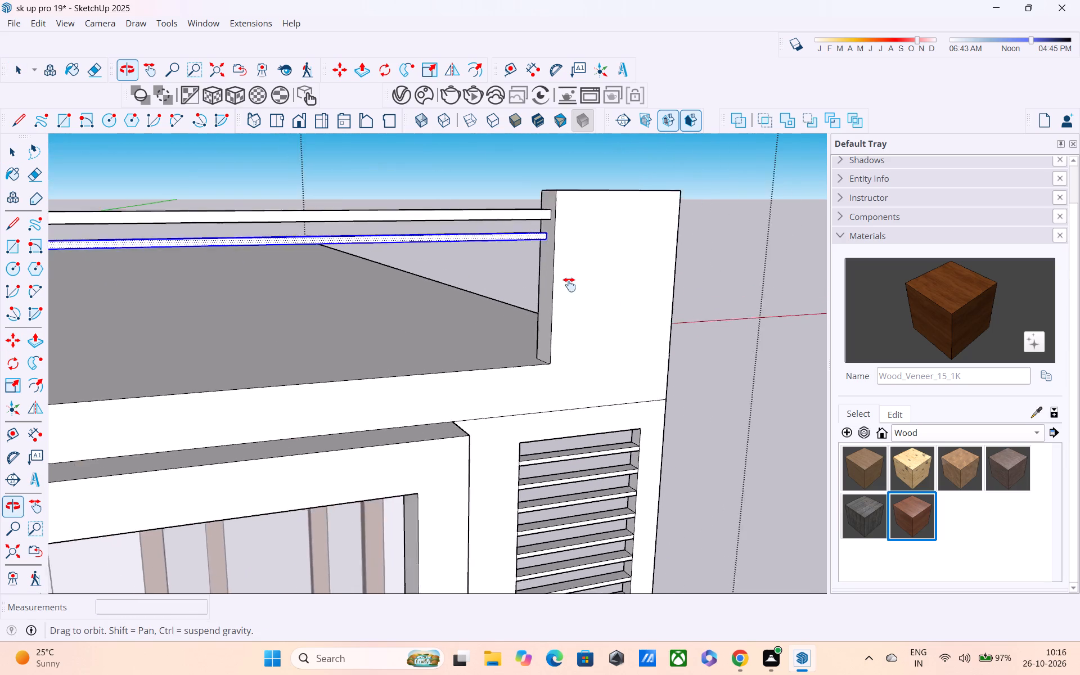
shift+middle_drag(569, 285, 762, 297)
middle_drag(589, 291, 539, 343)
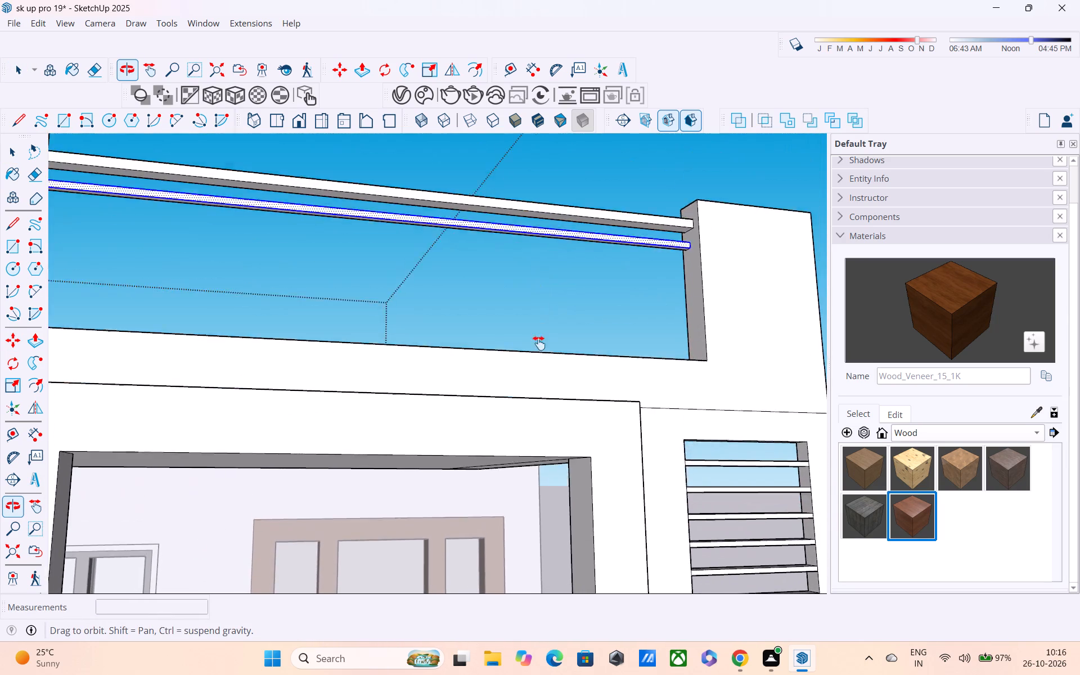
middle_drag(539, 343, 538, 467)
middle_drag(539, 372, 543, 535)
scroll(551, 448, up, 3)
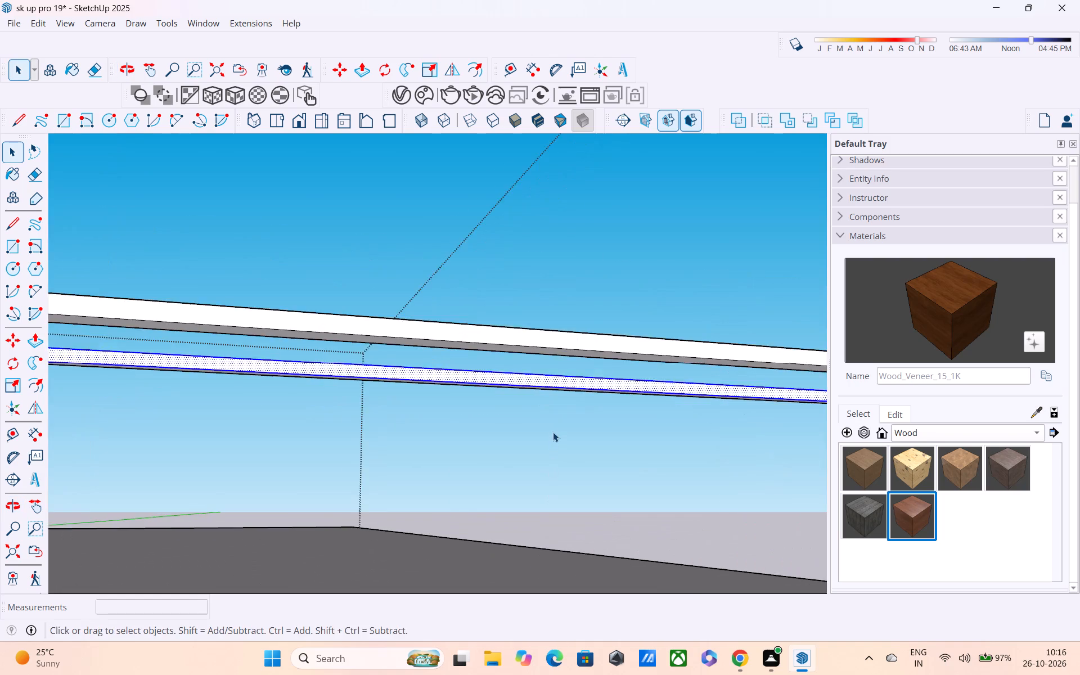
middle_drag(565, 380, 567, 430)
scroll(567, 414, down, 4)
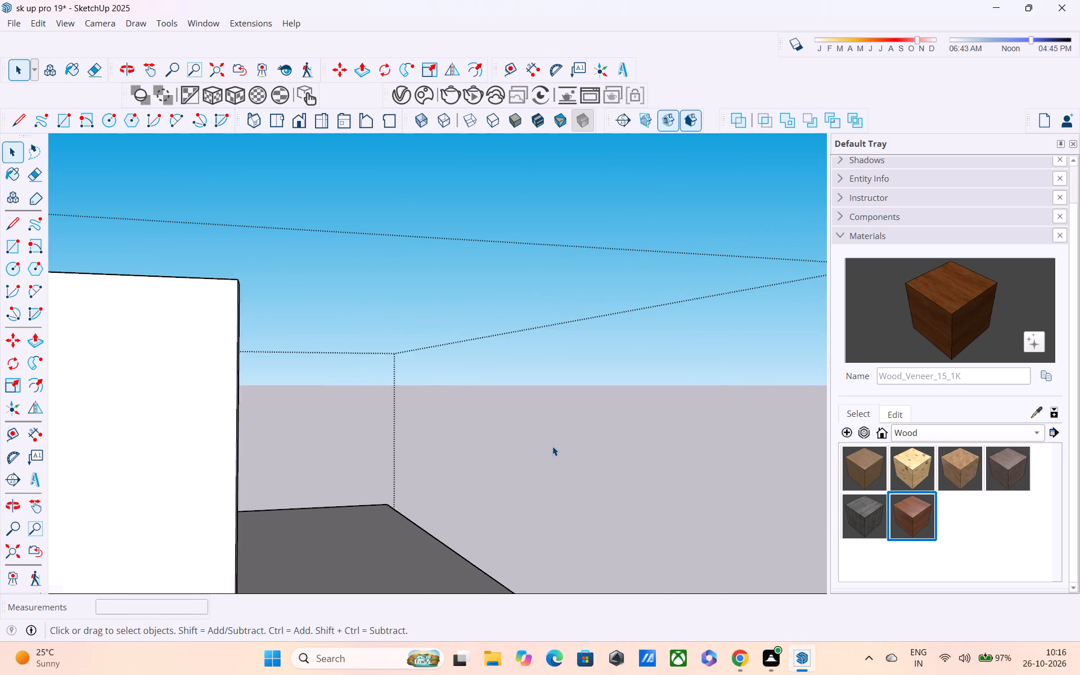
scroll(552, 446, down, 5)
shift+middle_drag(573, 544, 556, 438)
scroll(556, 425, up, 6)
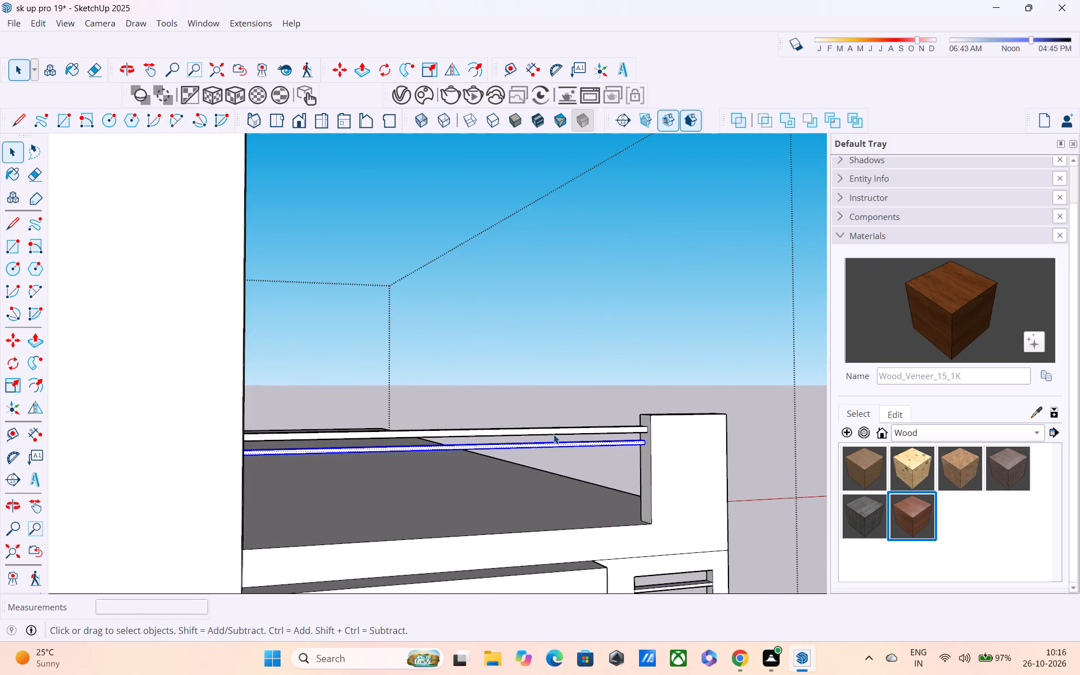
scroll(553, 434, up, 4)
middle_drag(539, 456, 538, 425)
scroll(552, 403, up, 6)
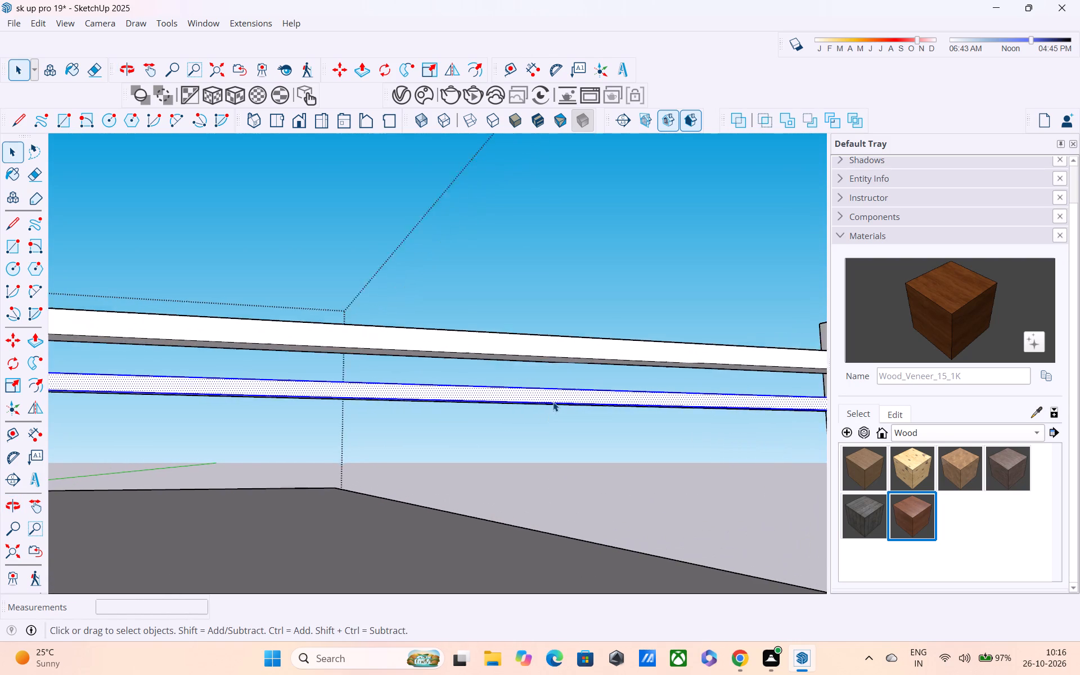
scroll(553, 402, up, 4)
middle_drag(557, 400, 587, 280)
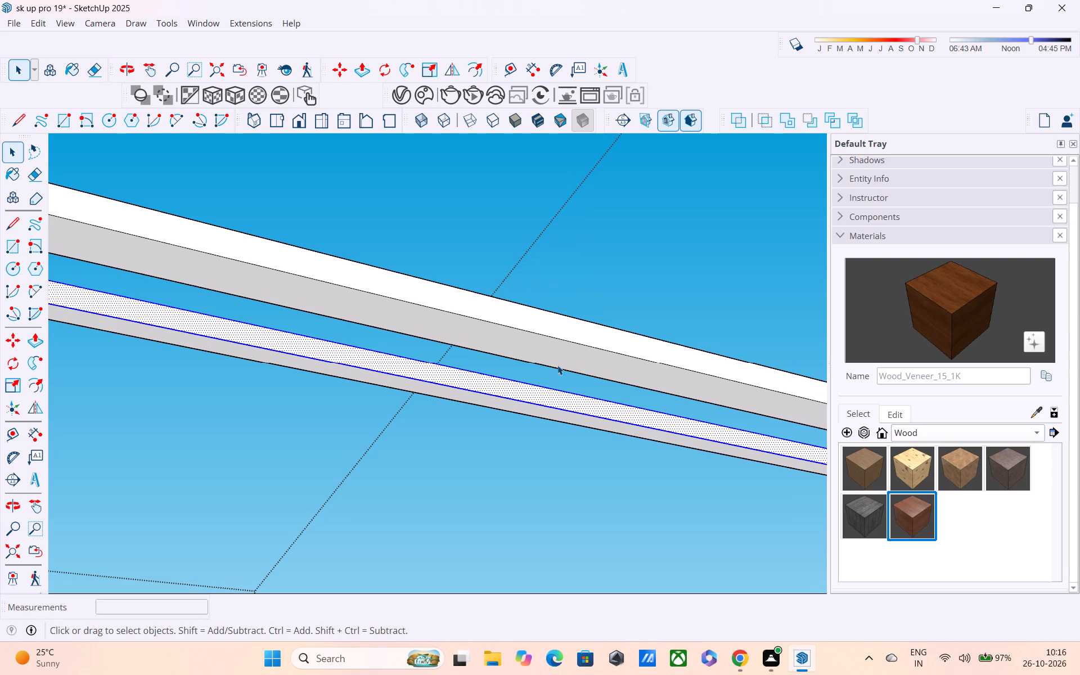
shift+click(534, 413)
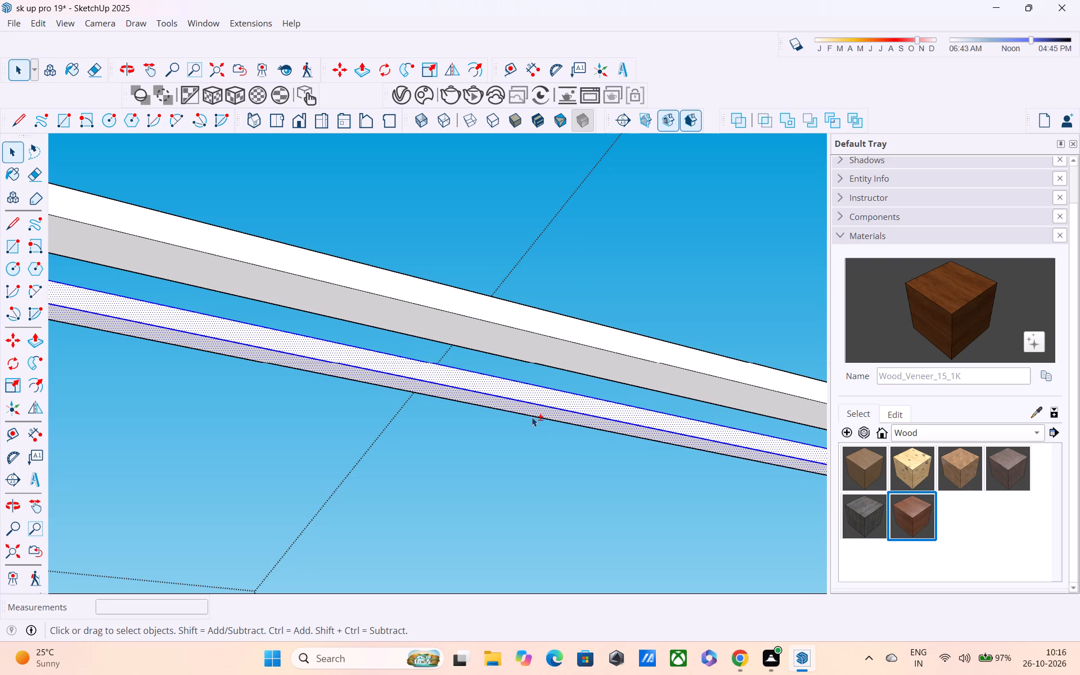
shift+click(532, 417)
Add the lower rail's top and back faces with their shared edge to the selection, keeping the surrounding frame out.
scroll(565, 403, down, 1)
middle_drag(540, 408, 22, 616)
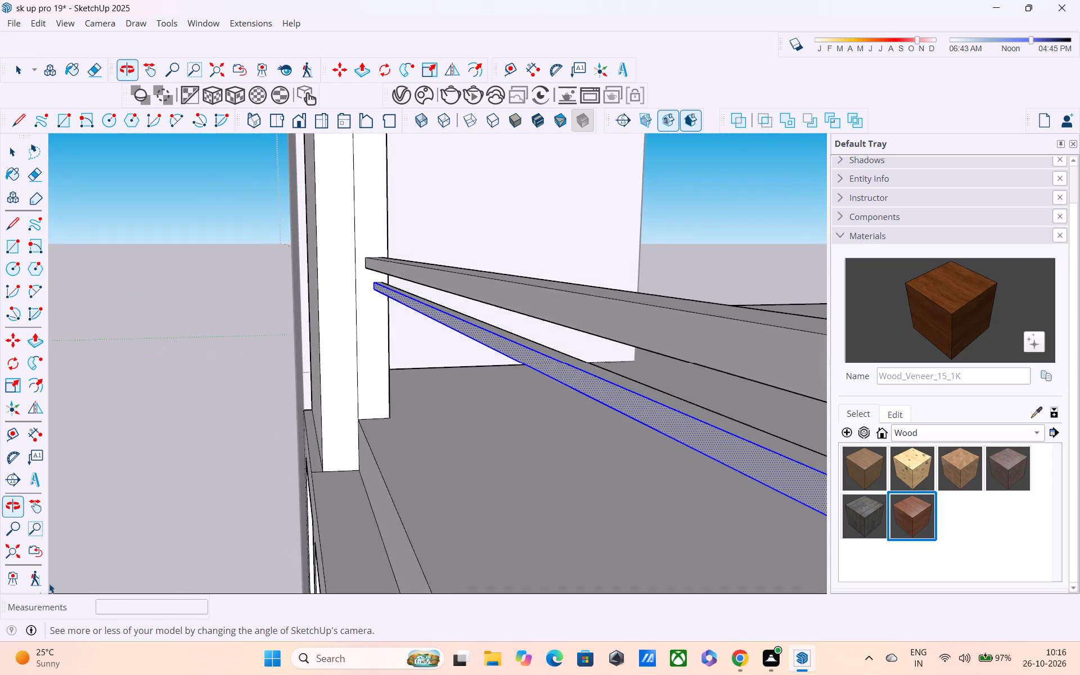
scroll(121, 537, down, 3)
scroll(212, 531, up, 1)
middle_drag(219, 533, 243, 562)
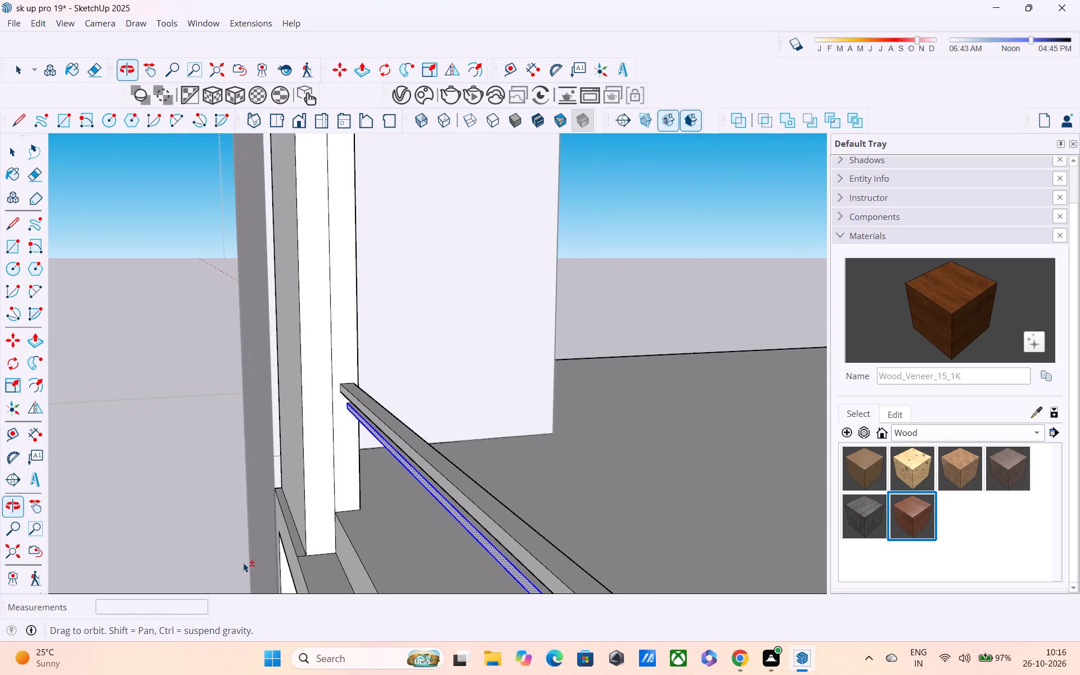
middle_drag(243, 562, 235, 563)
scroll(392, 538, up, 3)
scroll(559, 483, up, 8)
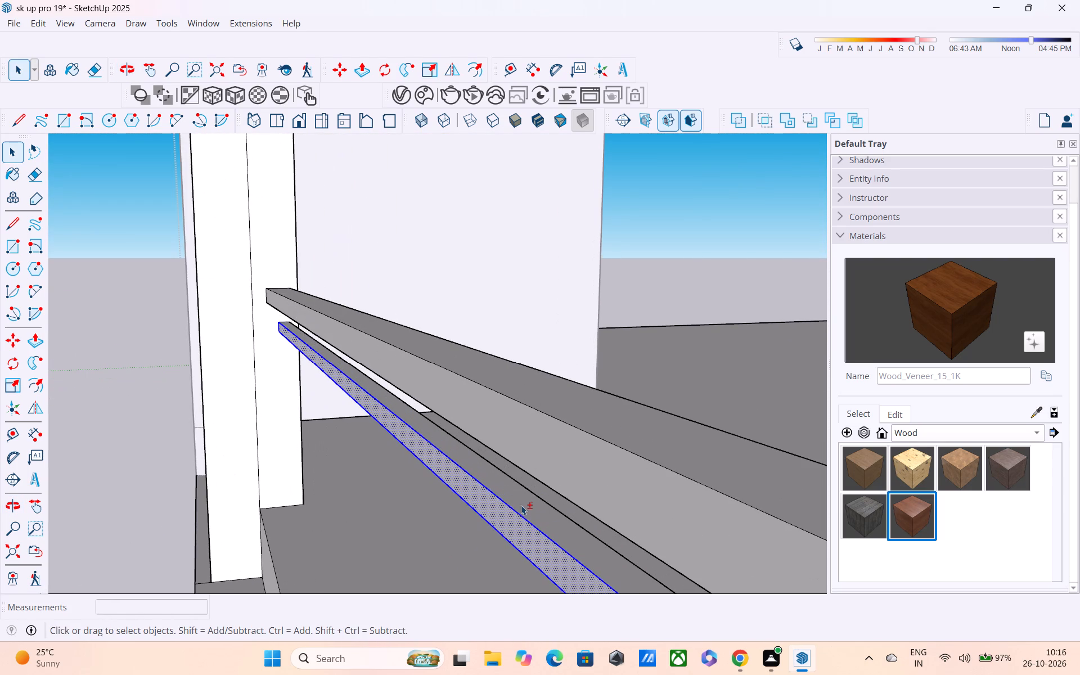
shift+click(521, 508)
middle_drag(539, 508, 341, 453)
shift+click(492, 551)
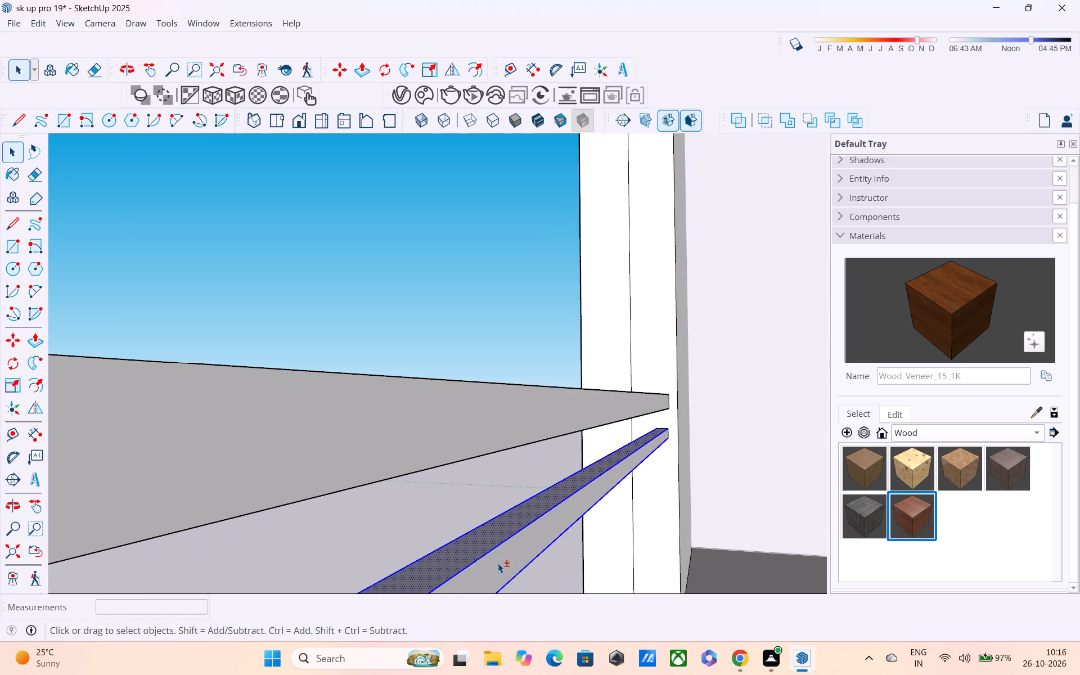
shift+click(498, 563)
middle_drag(505, 557, 769, 454)
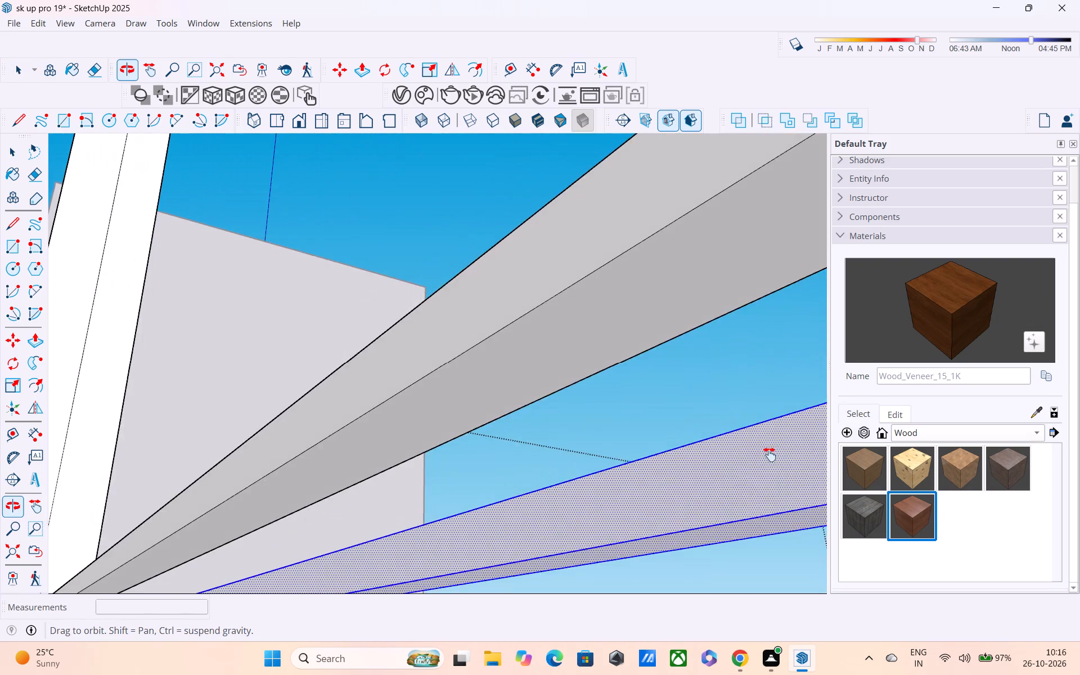
middle_drag(769, 454, 545, 355)
scroll(540, 350, down, 11)
middle_drag(560, 408, 423, 372)
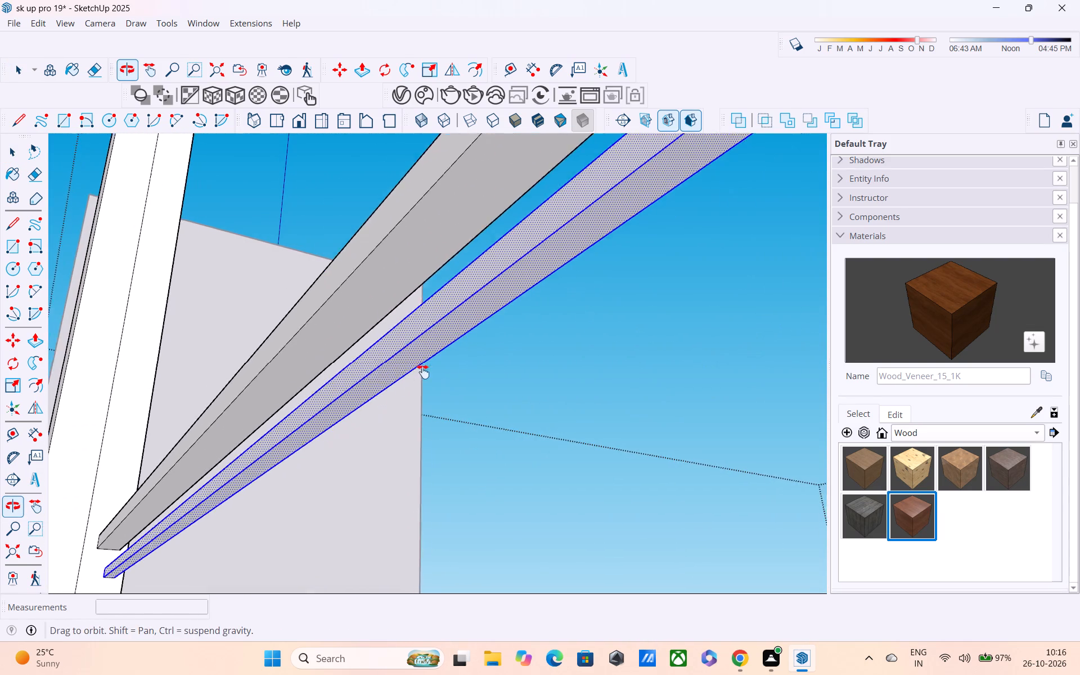
middle_drag(423, 372, 406, 367)
scroll(402, 363, down, 8)
middle_drag(425, 368, 344, 380)
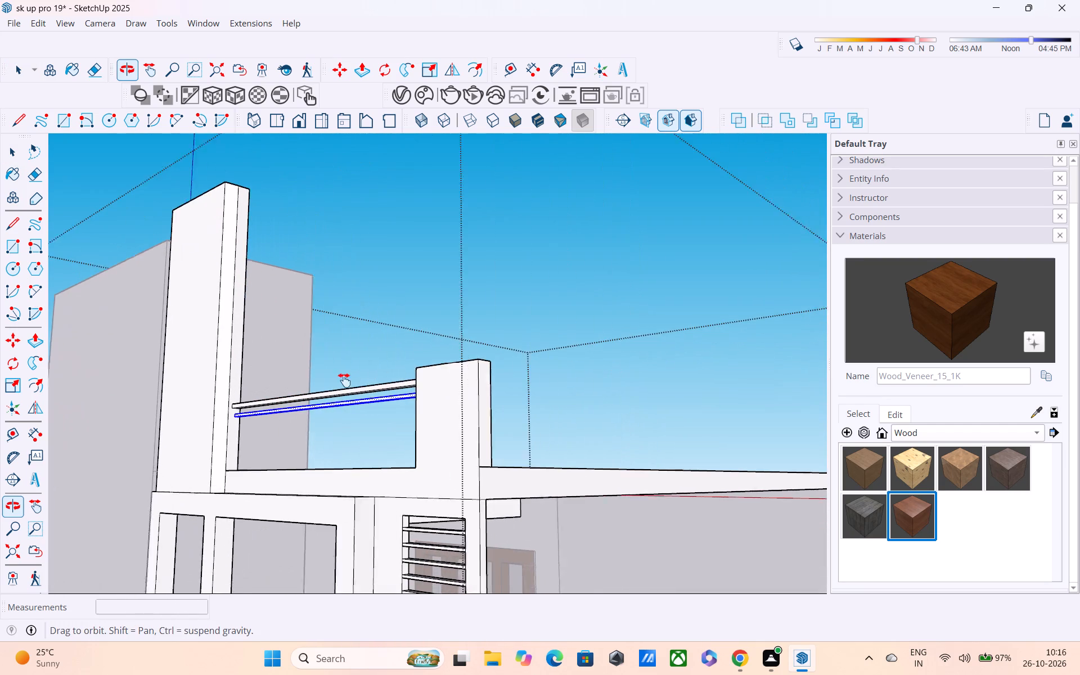
middle_drag(344, 380, 337, 379)
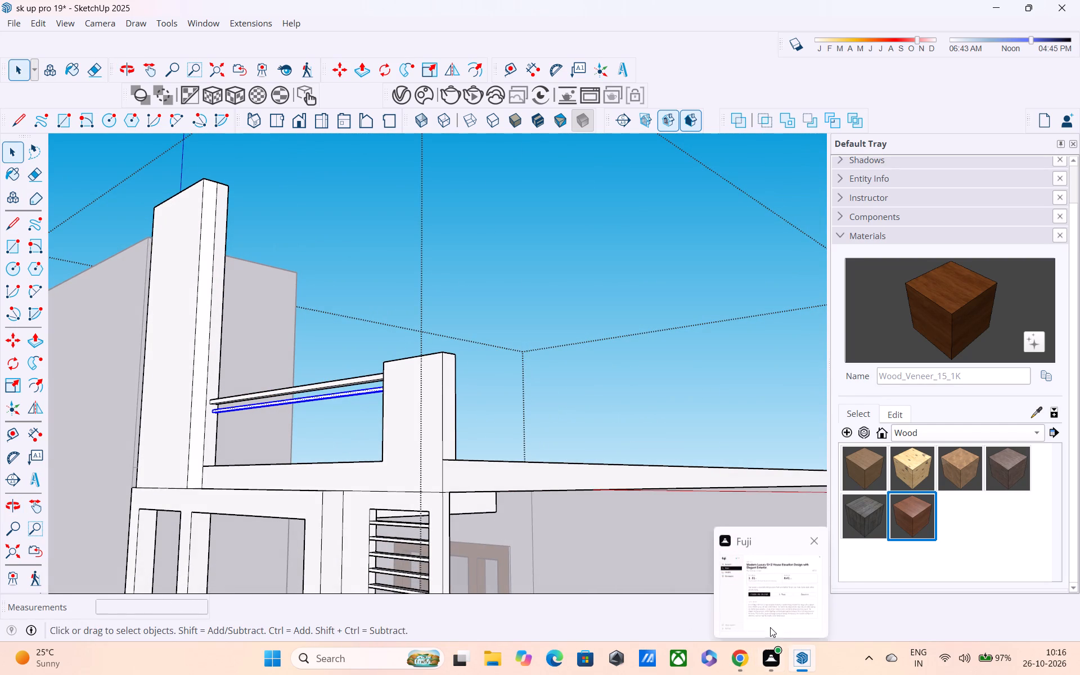
Copy the selected lower rail straight down the short post's inner face to near its base, dividing the gap into 5 equal spacings.
middle_drag(478, 515, 560, 547)
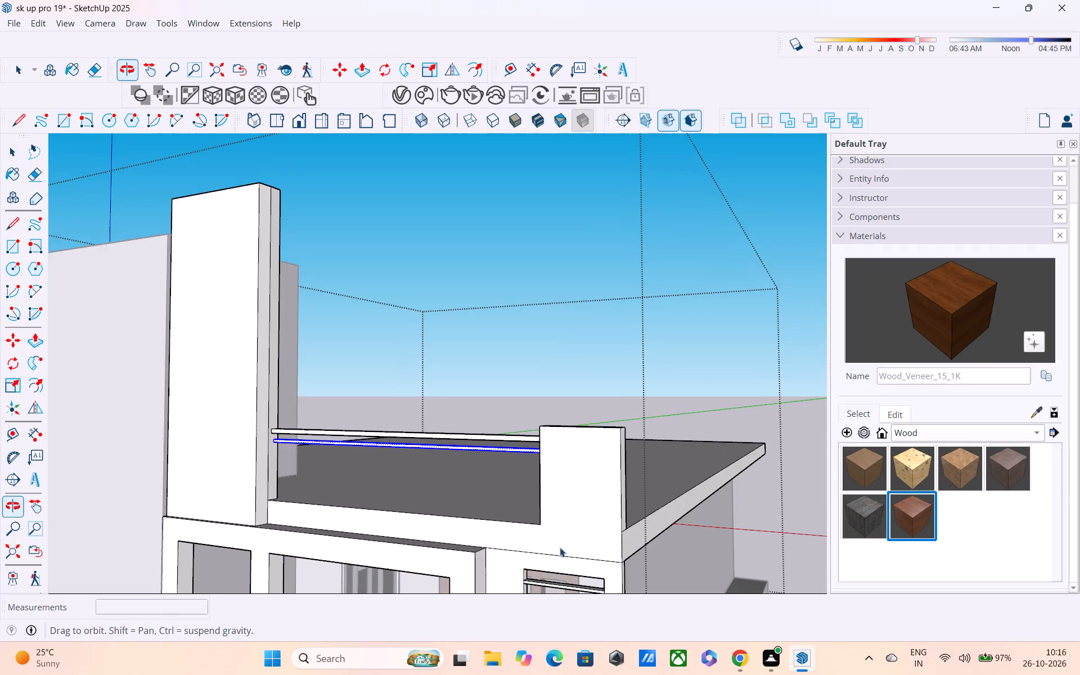
middle_drag(560, 547, 558, 547)
scroll(528, 480, up, 8)
middle_drag(571, 460, 617, 474)
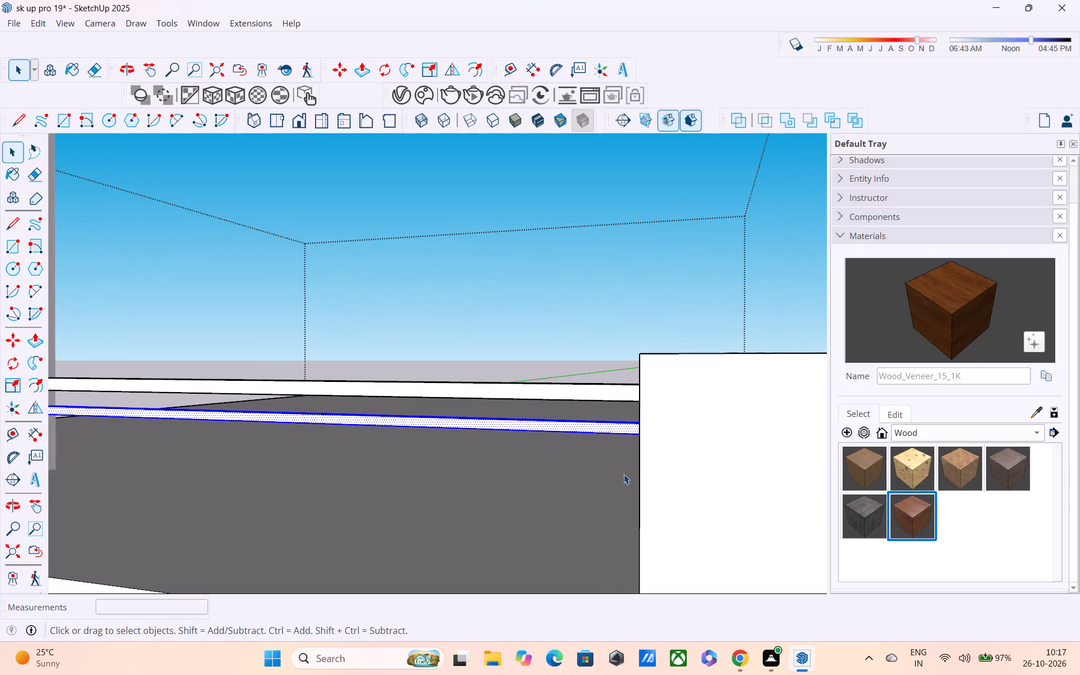
key(m)
scroll(641, 445, up, 4)
middle_drag(644, 439, 782, 431)
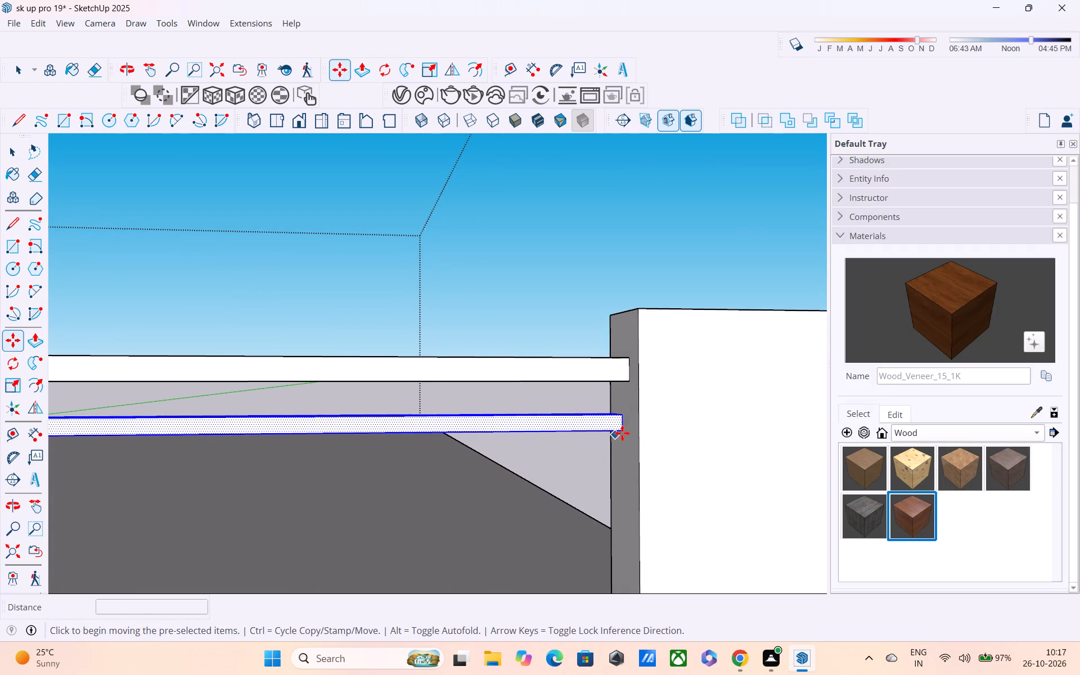
click(624, 434)
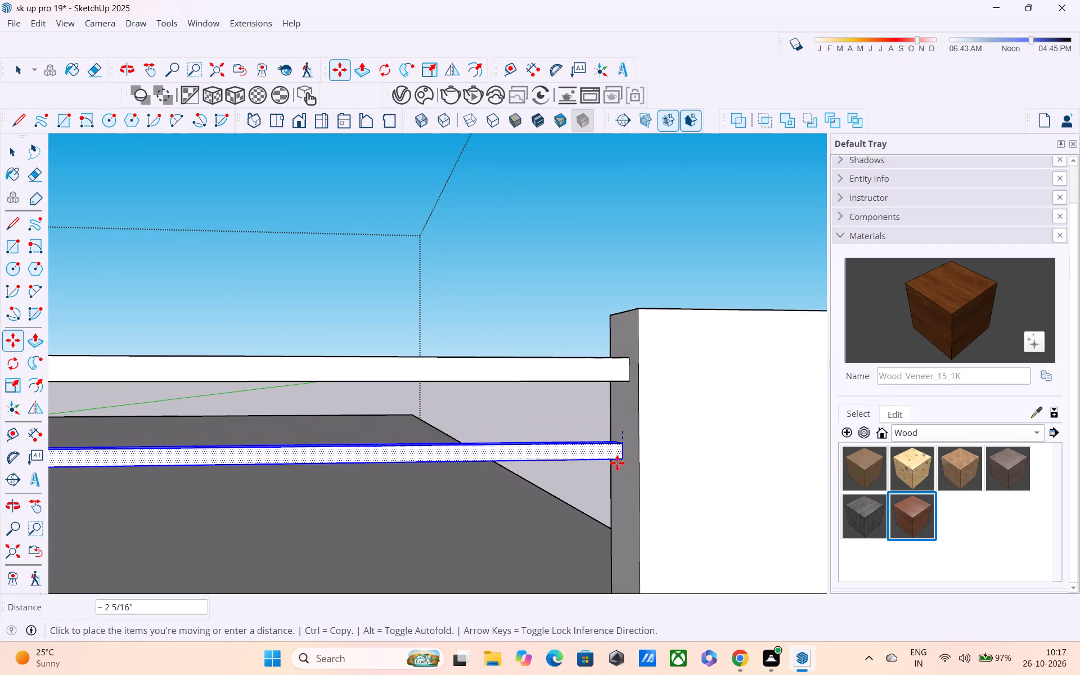
shift+middle_drag(608, 498, 548, 254)
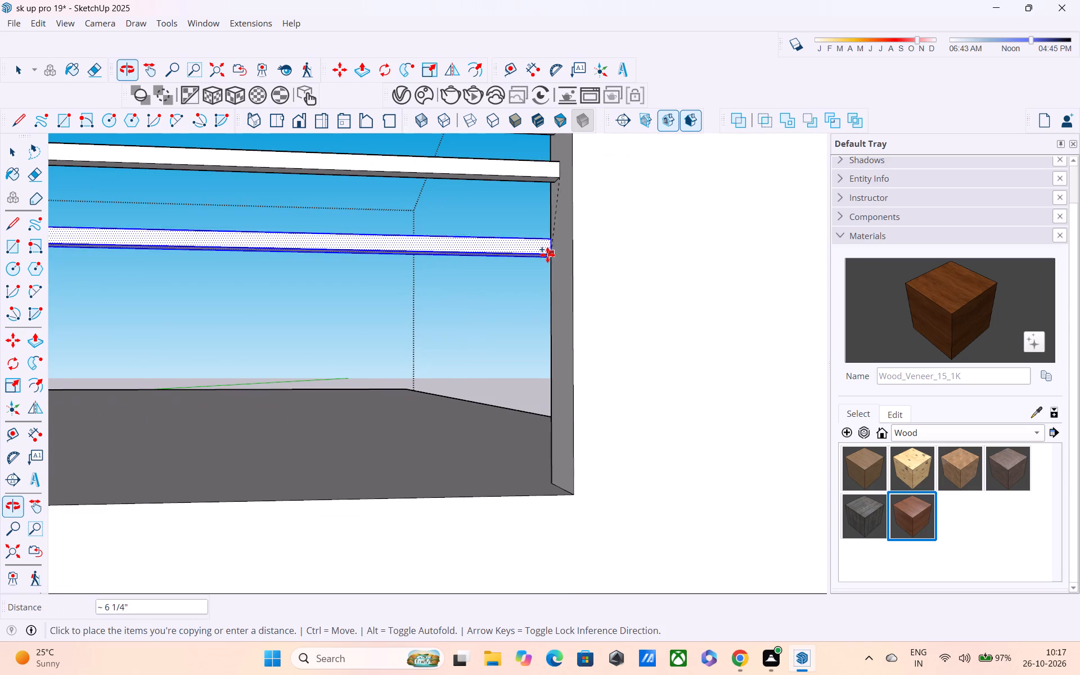
shift+middle_drag(569, 354, 569, 301)
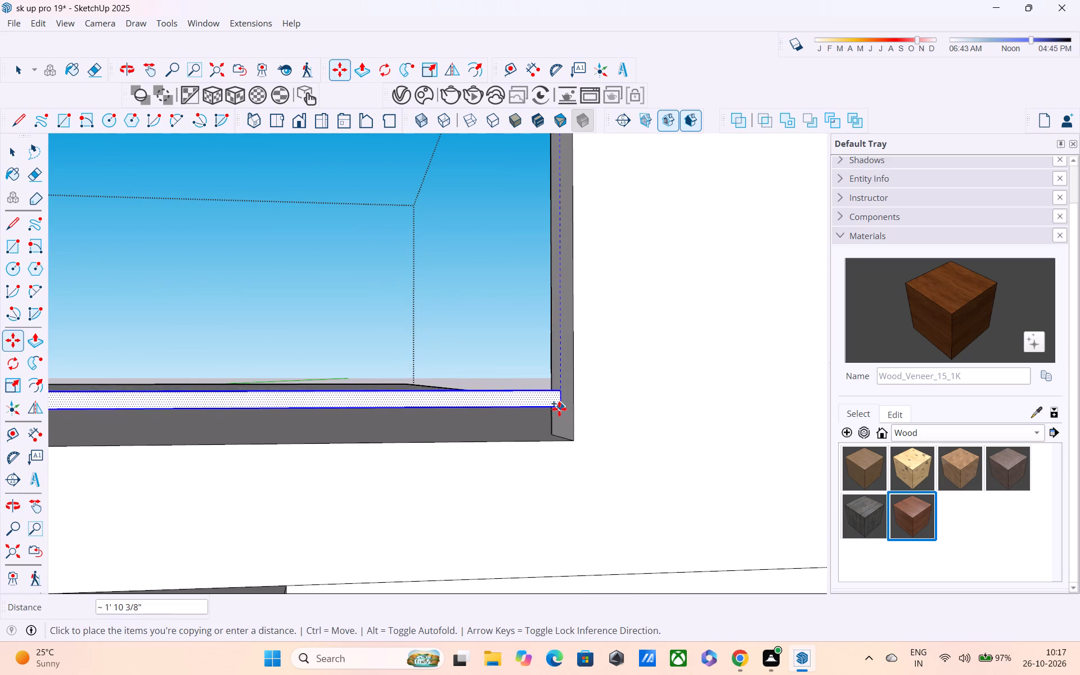
click(559, 412)
key(slash)
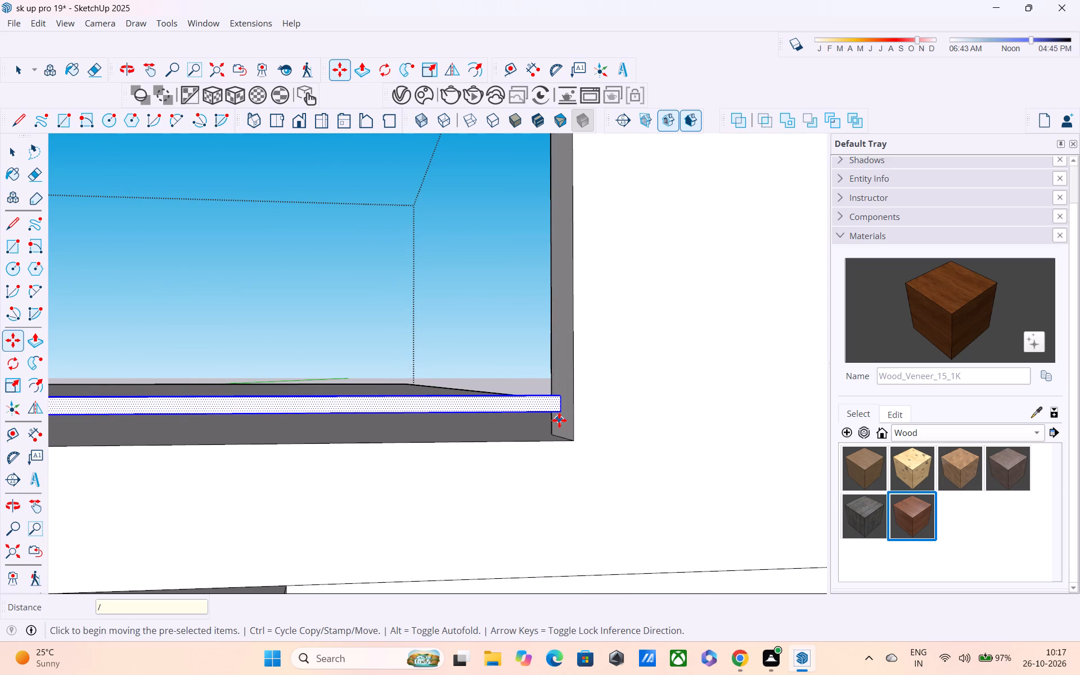
key(5)
key(Return)
scroll(540, 334, down, 9)
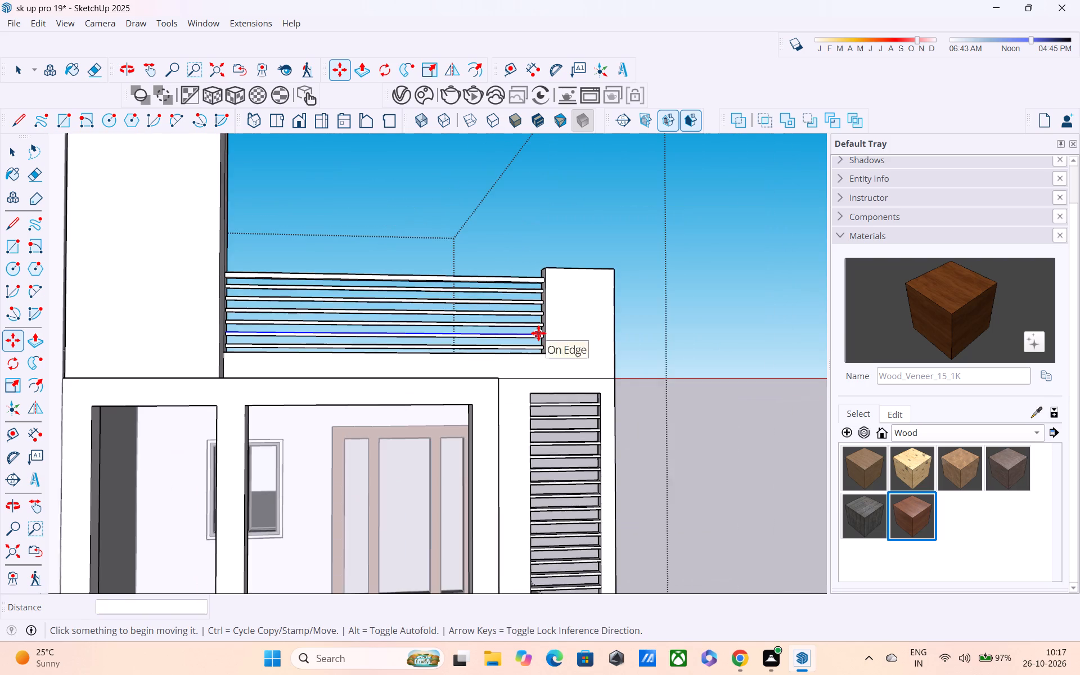
middle_drag(538, 333, 461, 345)
scroll(445, 338, down, 6)
middle_drag(572, 342, 439, 365)
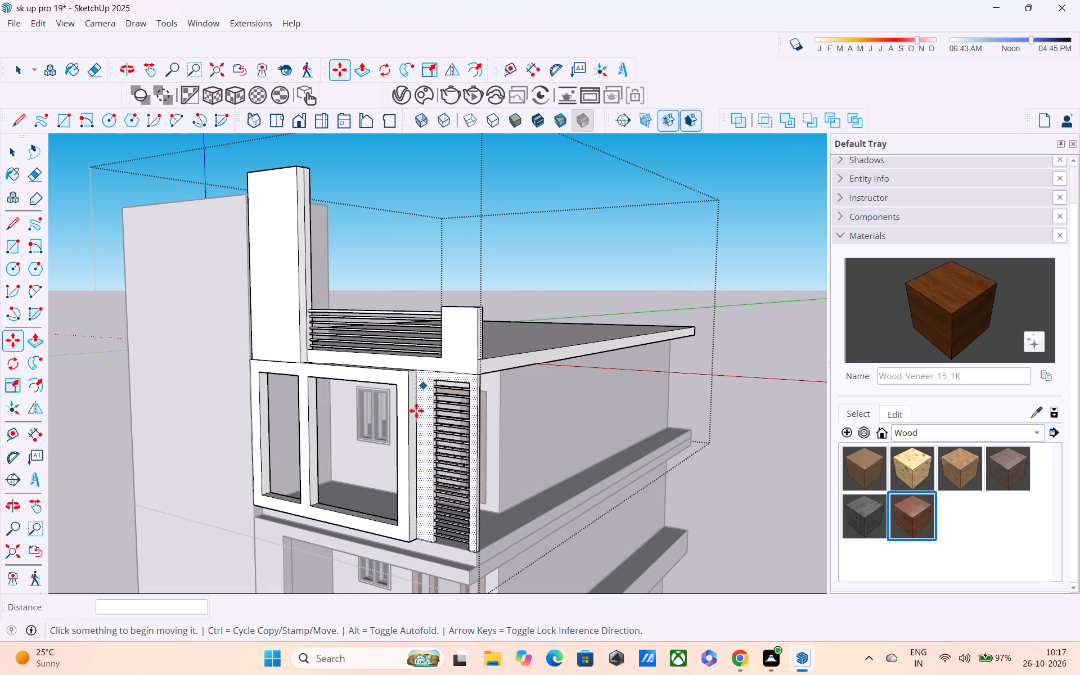
key(space)
click(98, 337)
Examine the house from the front and side, closing in on the middle-floor balcony slab's stepped front corner.
middle_drag(147, 416, 251, 411)
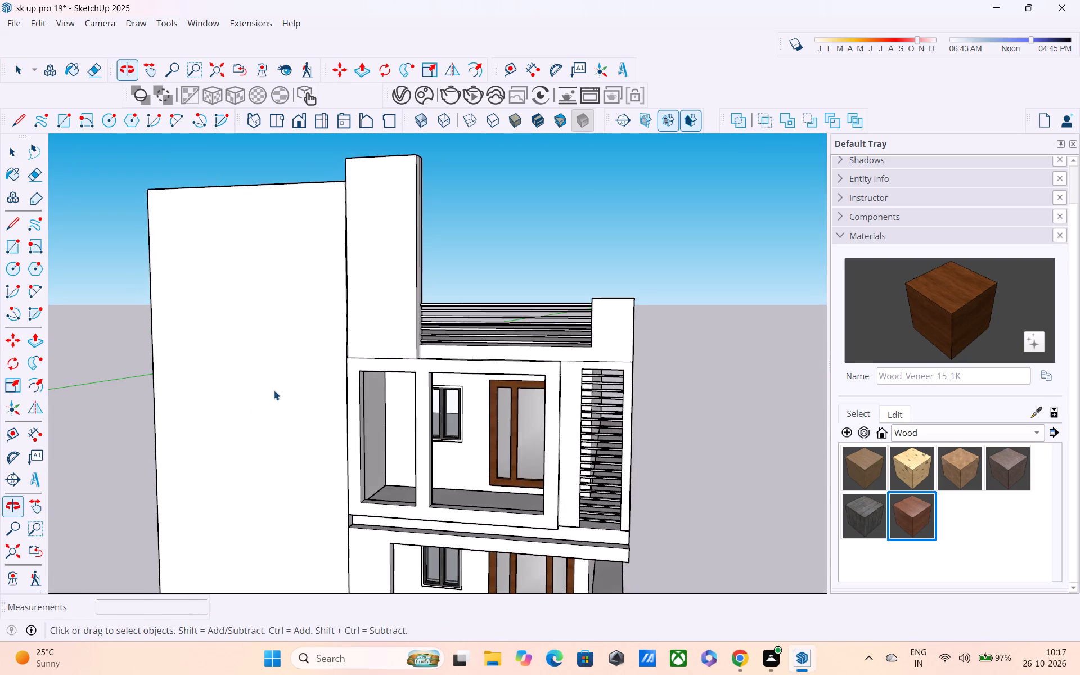
scroll(274, 390, down, 5)
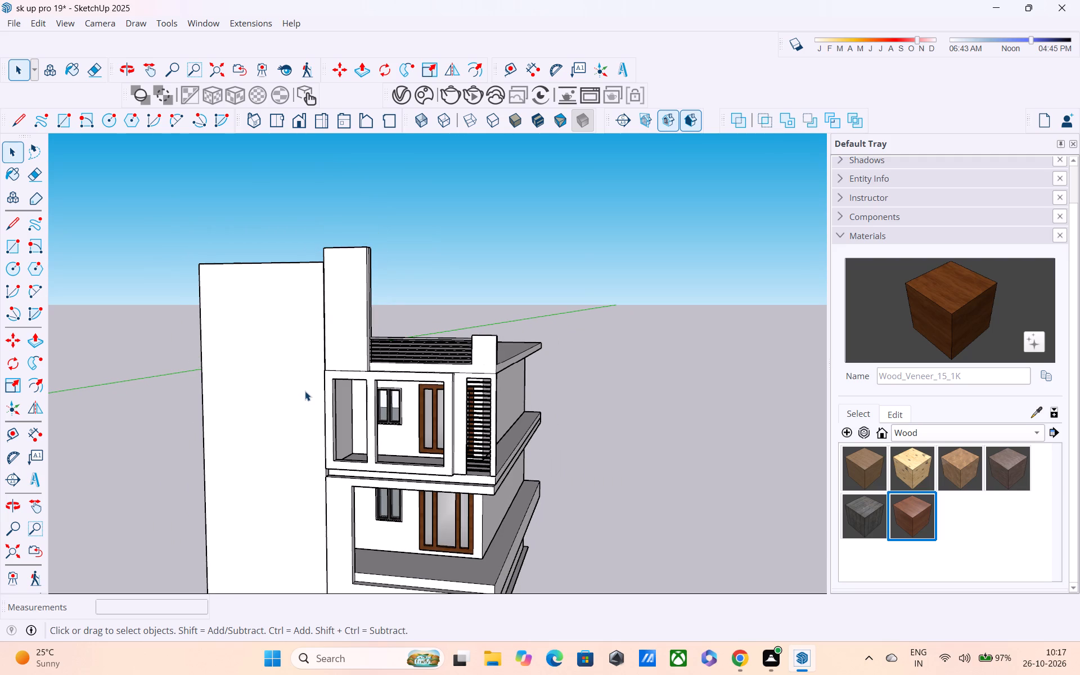
scroll(305, 390, down, 3)
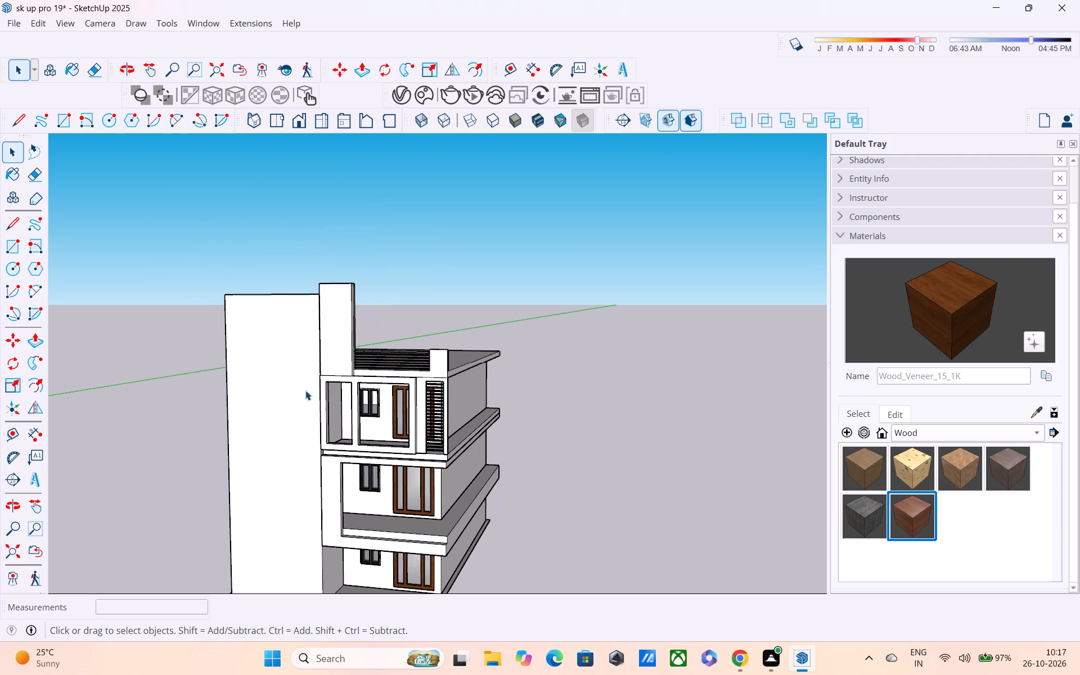
scroll(271, 417, down, 1)
middle_drag(335, 494, 350, 420)
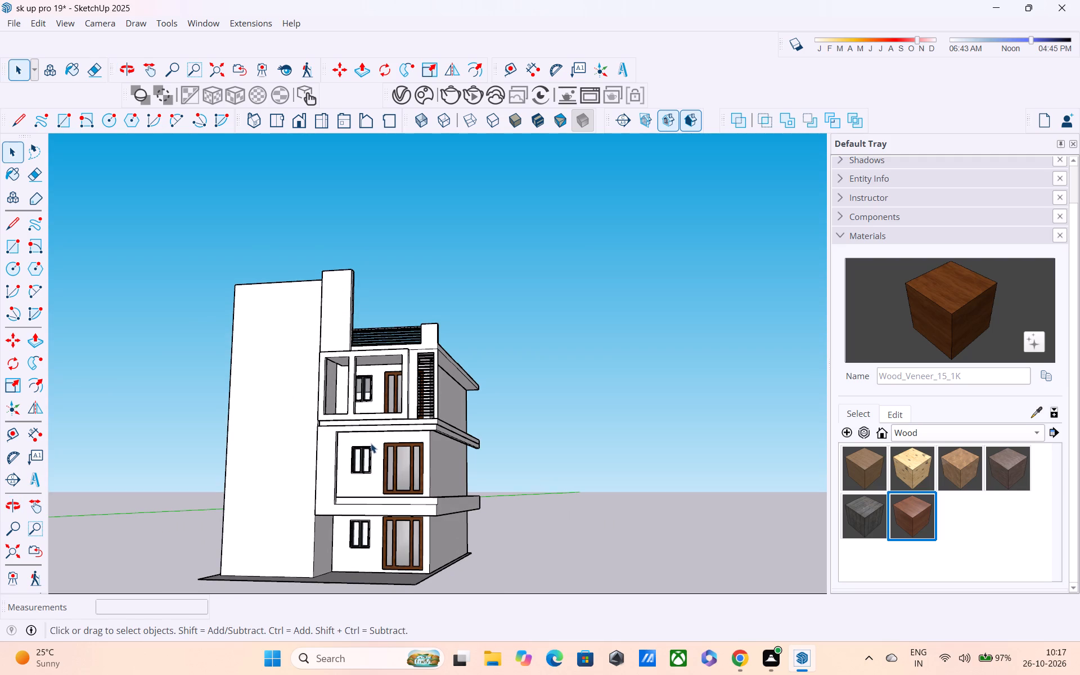
middle_drag(437, 502, 312, 514)
scroll(313, 515, up, 6)
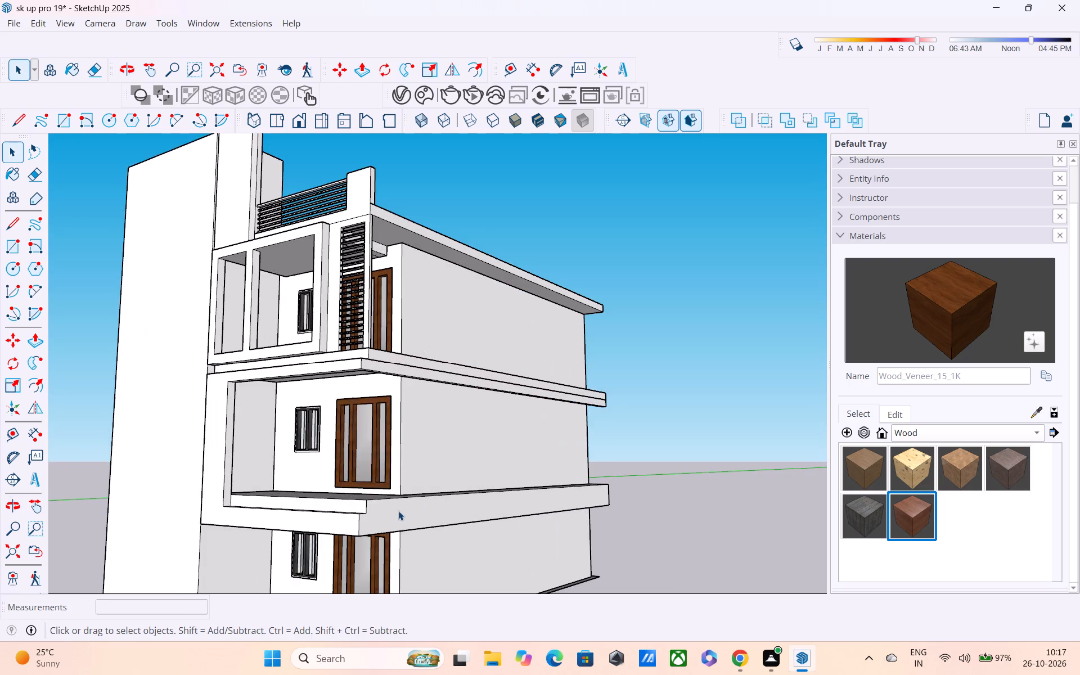
middle_drag(375, 514, 303, 530)
scroll(323, 525, up, 6)
middle_drag(333, 511, 336, 522)
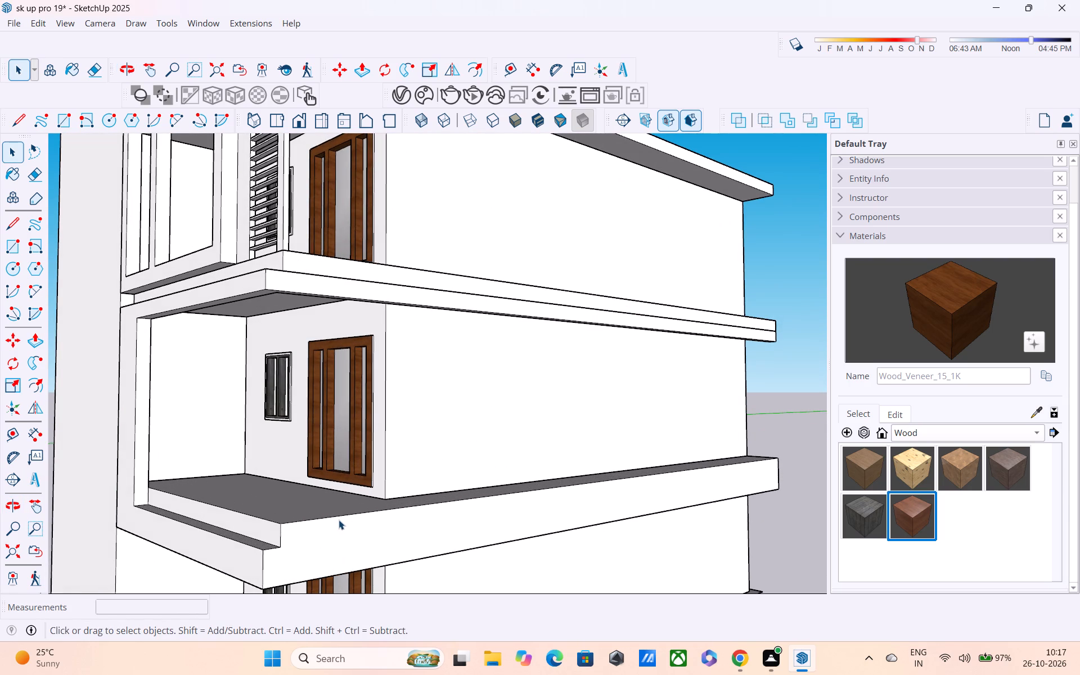
scroll(334, 510, up, 2)
middle_drag(315, 519, 208, 490)
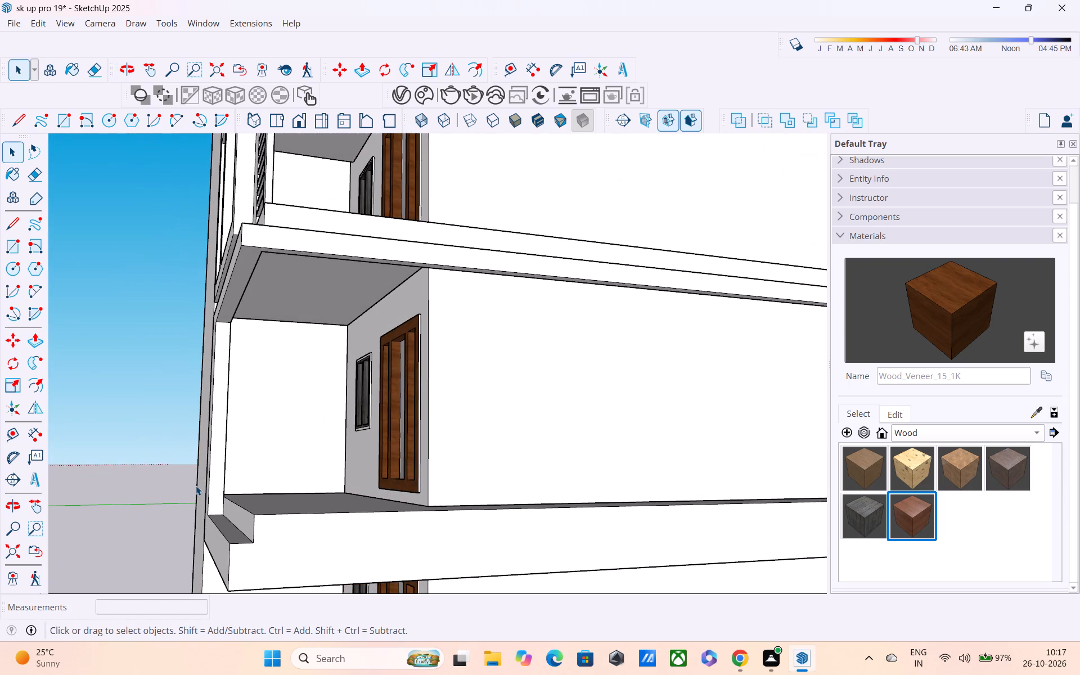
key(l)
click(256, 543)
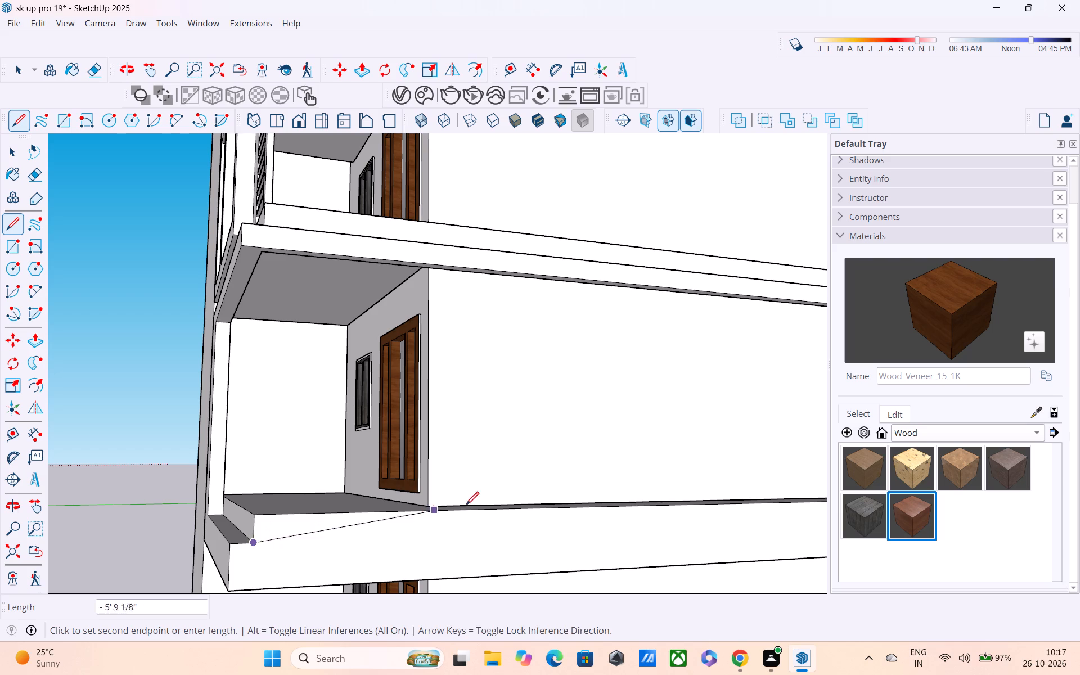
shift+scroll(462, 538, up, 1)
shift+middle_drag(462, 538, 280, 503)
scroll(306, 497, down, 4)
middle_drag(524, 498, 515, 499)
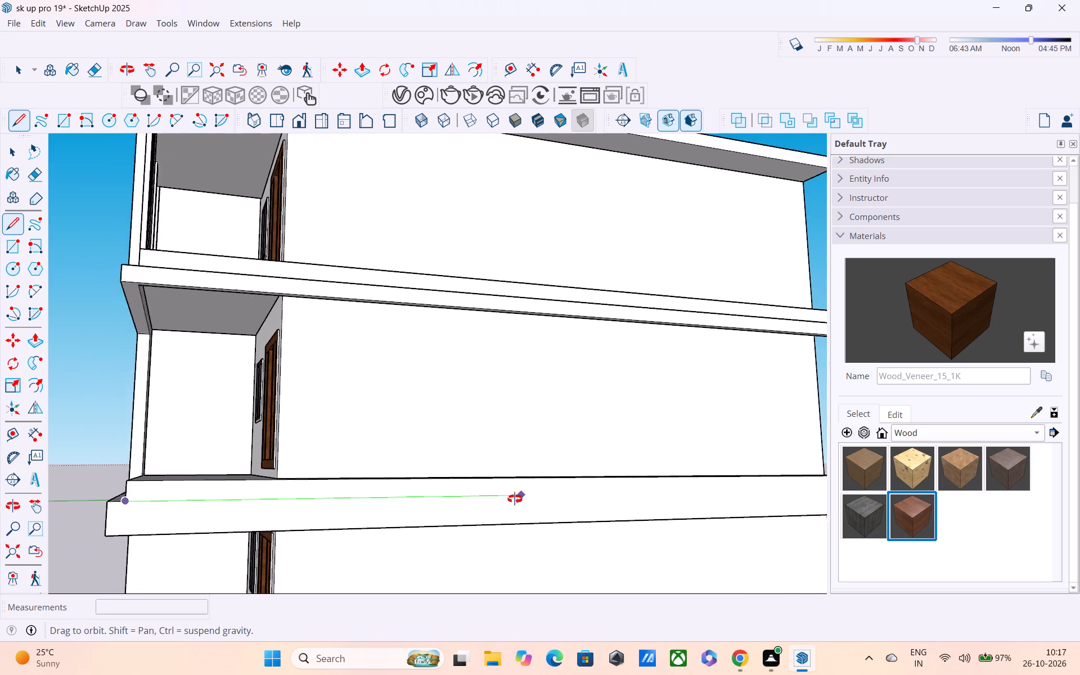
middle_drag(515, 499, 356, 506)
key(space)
Inside the balcony group, draw a 43' 6" line along the middle-floor slab's long side face from the front step corner to the rear edge.
double_click(600, 514)
middle_drag(580, 523, 668, 527)
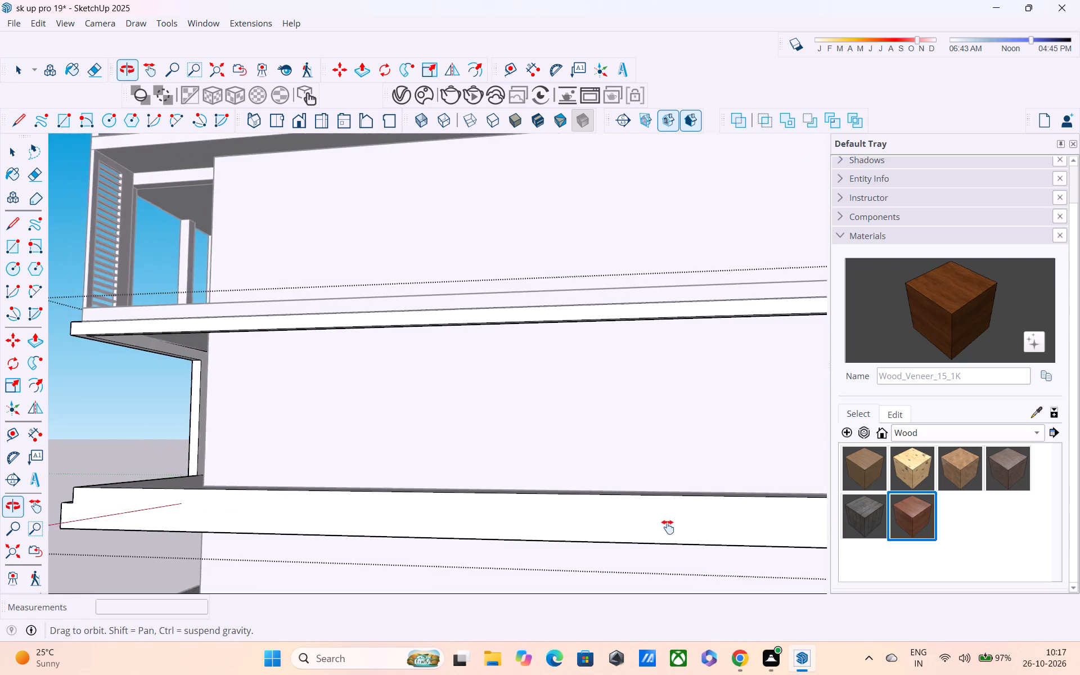
middle_drag(668, 527, 819, 517)
key(l)
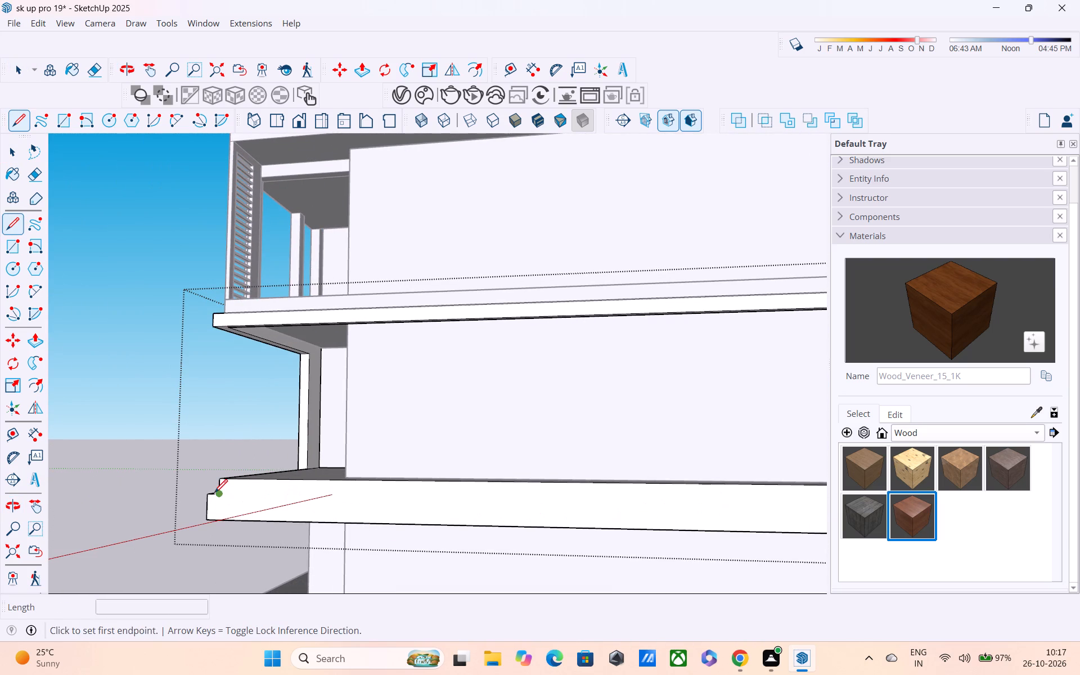
click(216, 497)
middle_drag(625, 511, 600, 510)
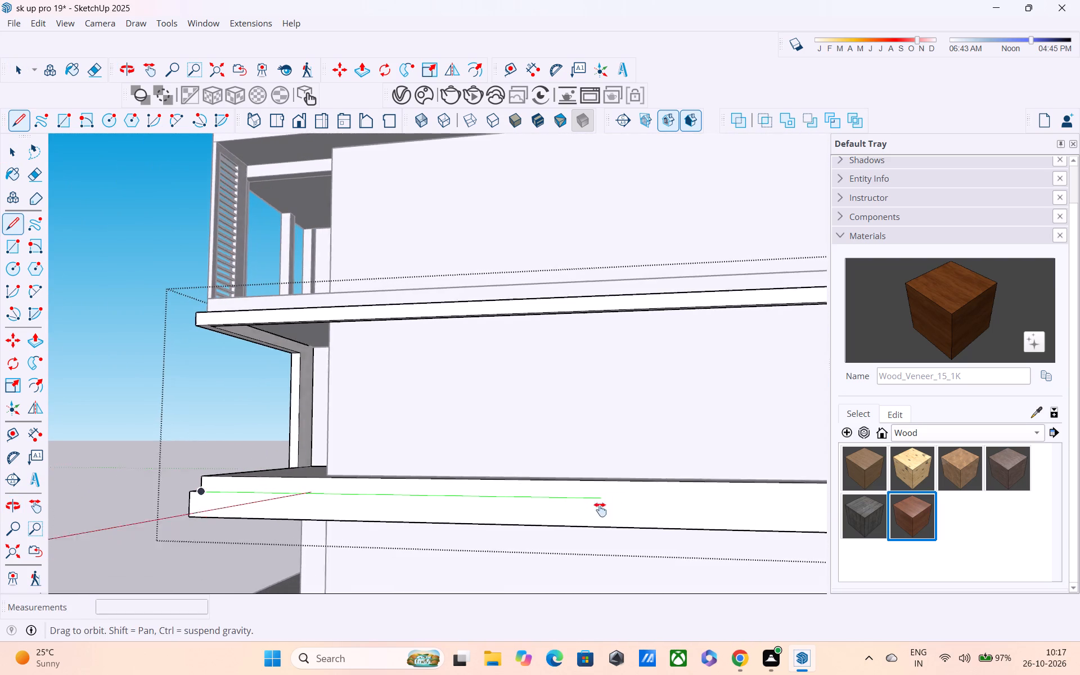
middle_drag(600, 510, 196, 470)
click(579, 464)
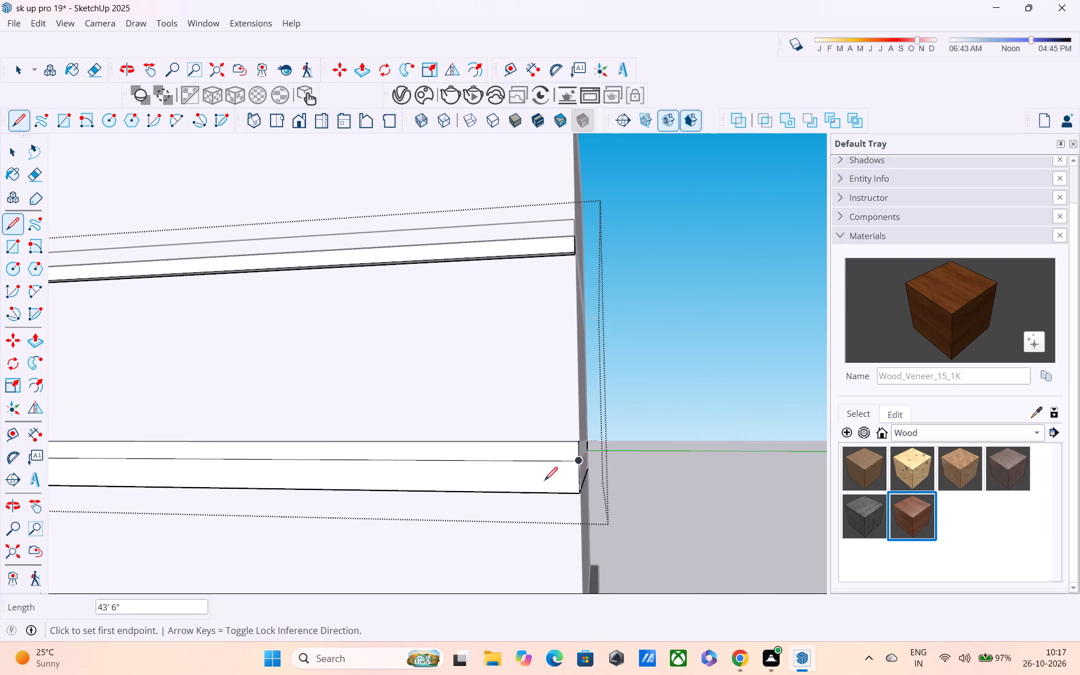
Push/Pull the lower strip of the slab's long side face outward by 5", then change the distance to 10".
middle_drag(487, 494, 822, 486)
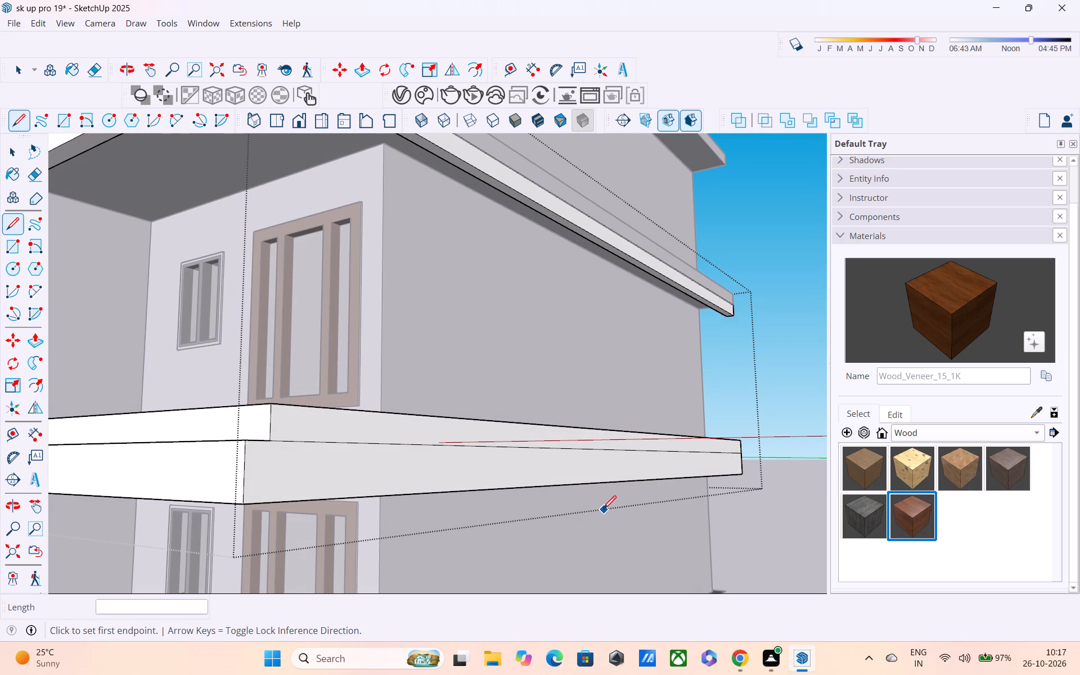
key(space)
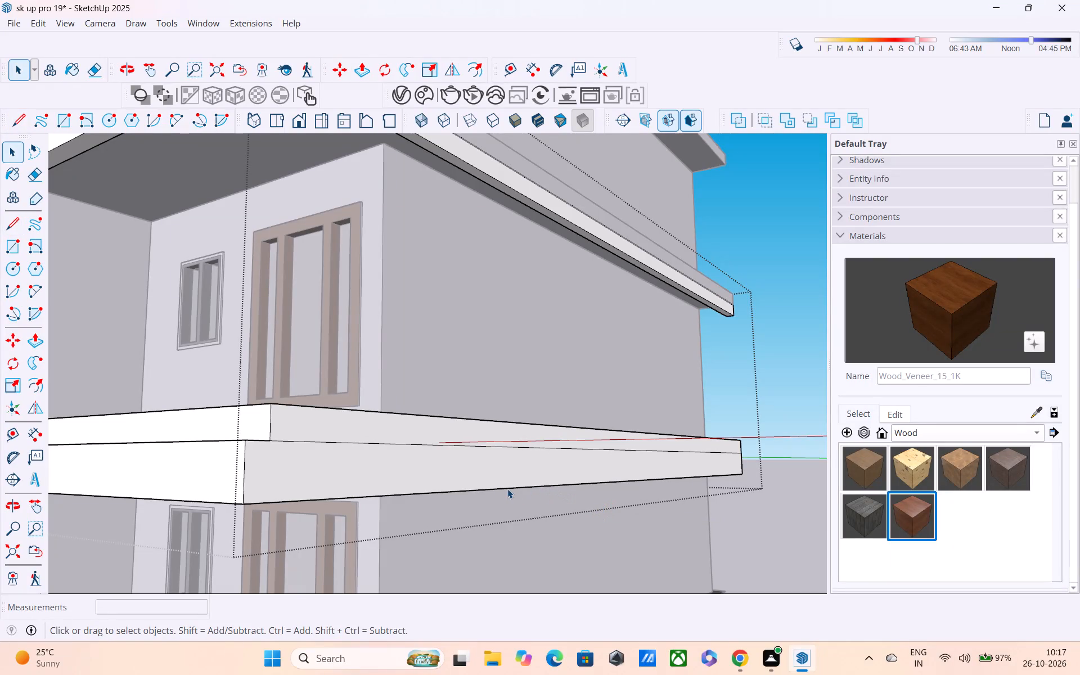
key(p)
click(482, 475)
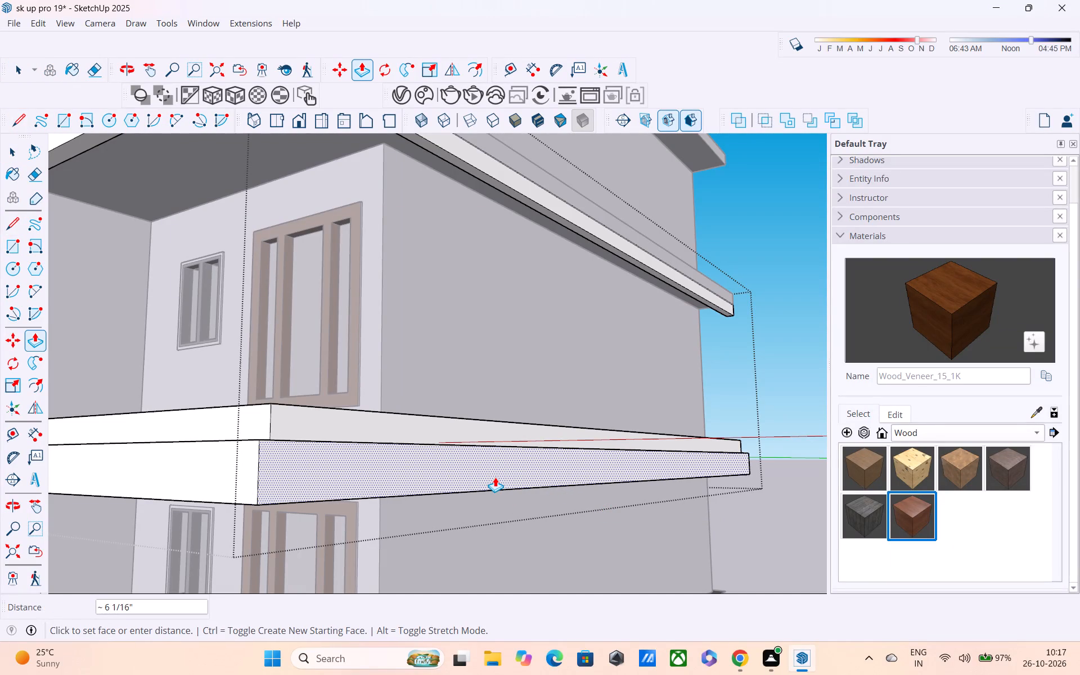
middle_drag(506, 479, 559, 514)
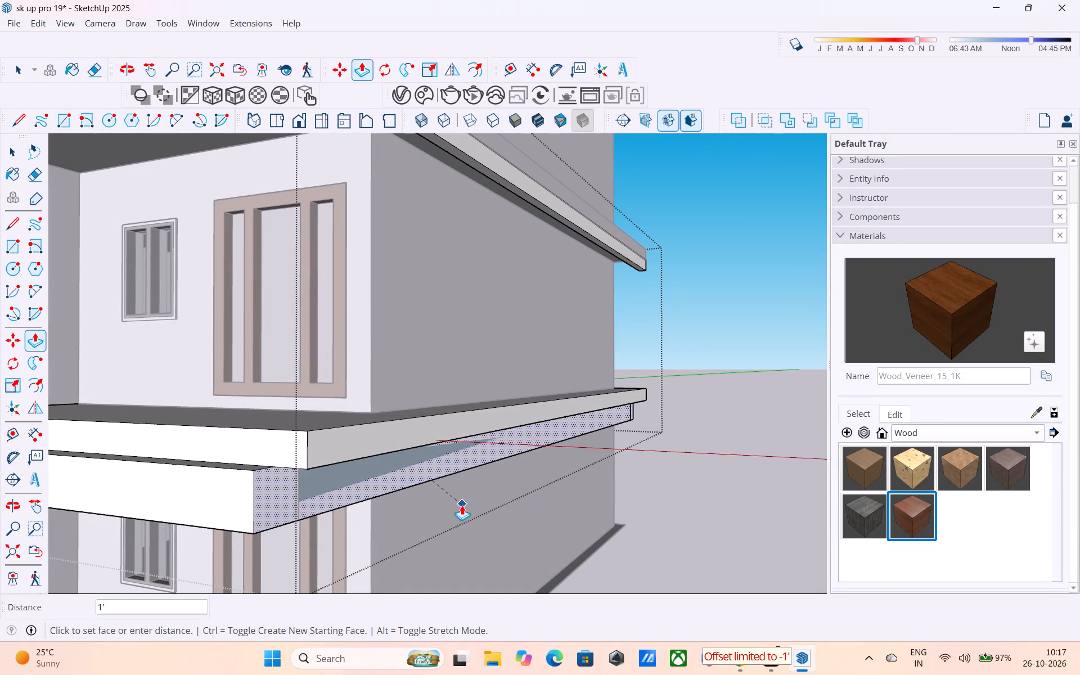
key(Escape)
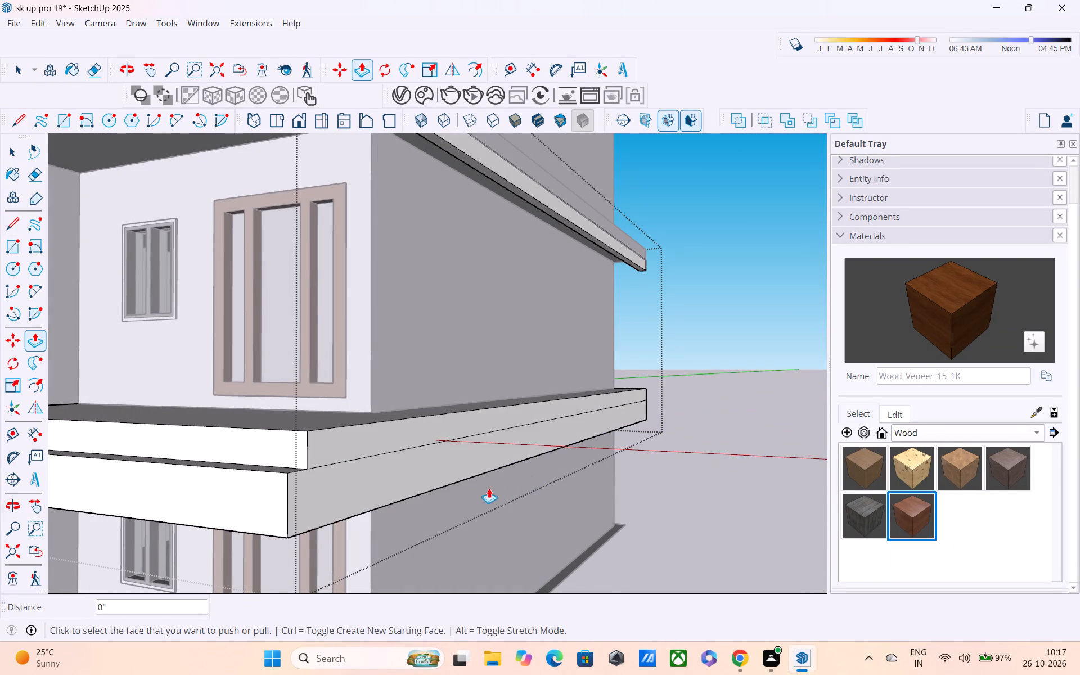
click(444, 470)
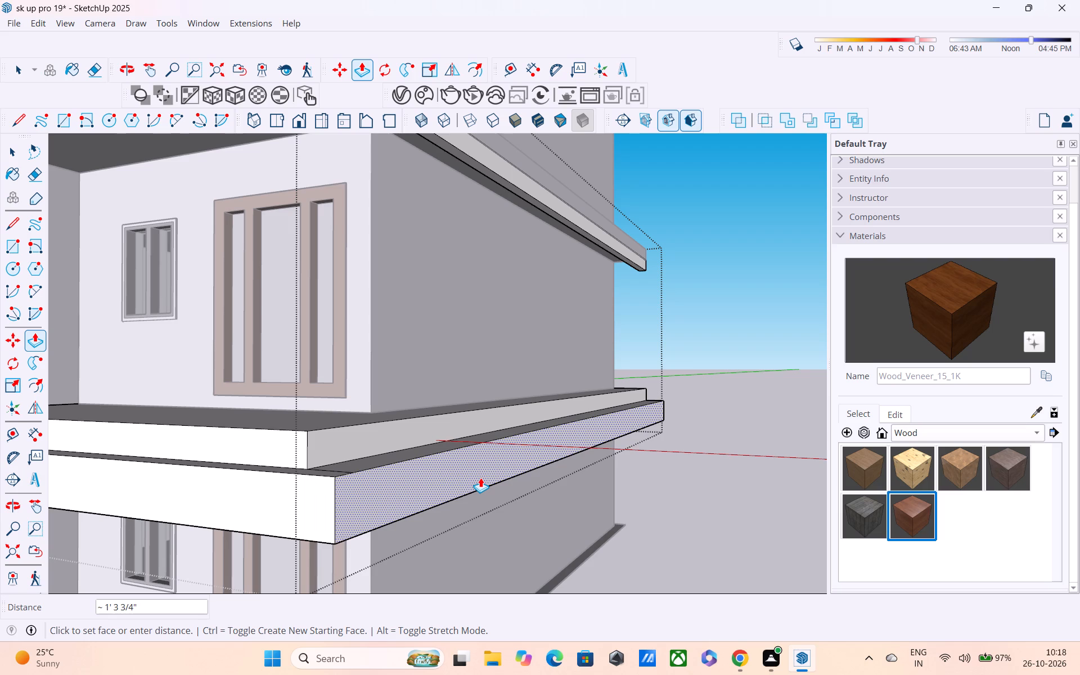
text(5")
key(Return)
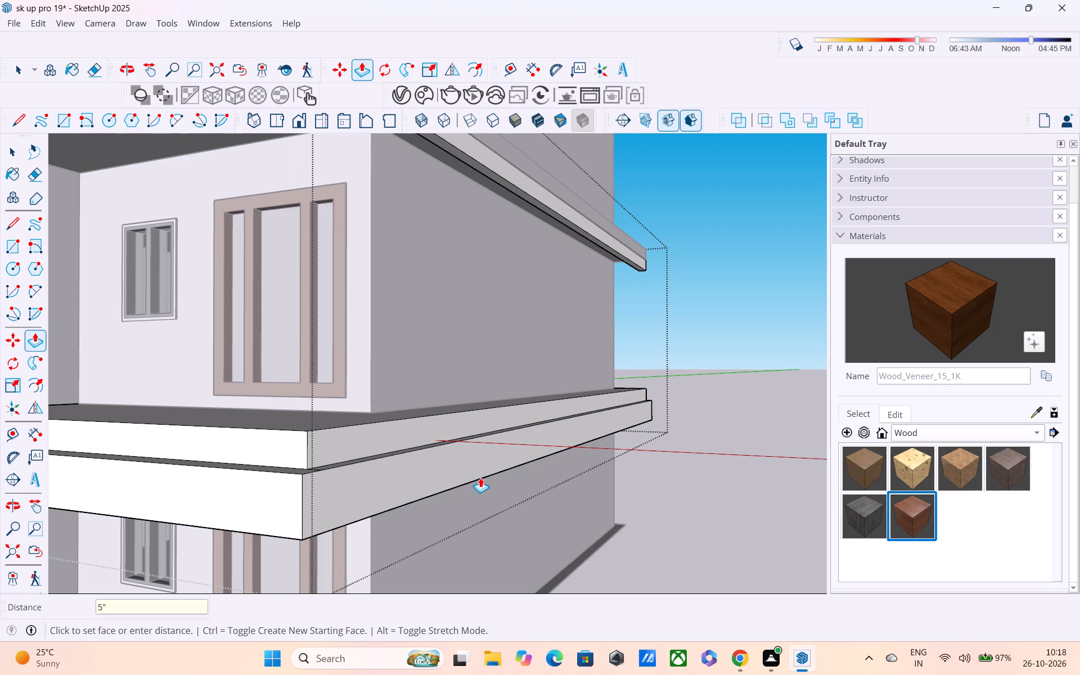
text(5")
key(Return)
text(10")
key(Return)
Erase the leftover edge on top of the new ledge where it meets the front ledge at the slab corner.
scroll(483, 457, down, 2)
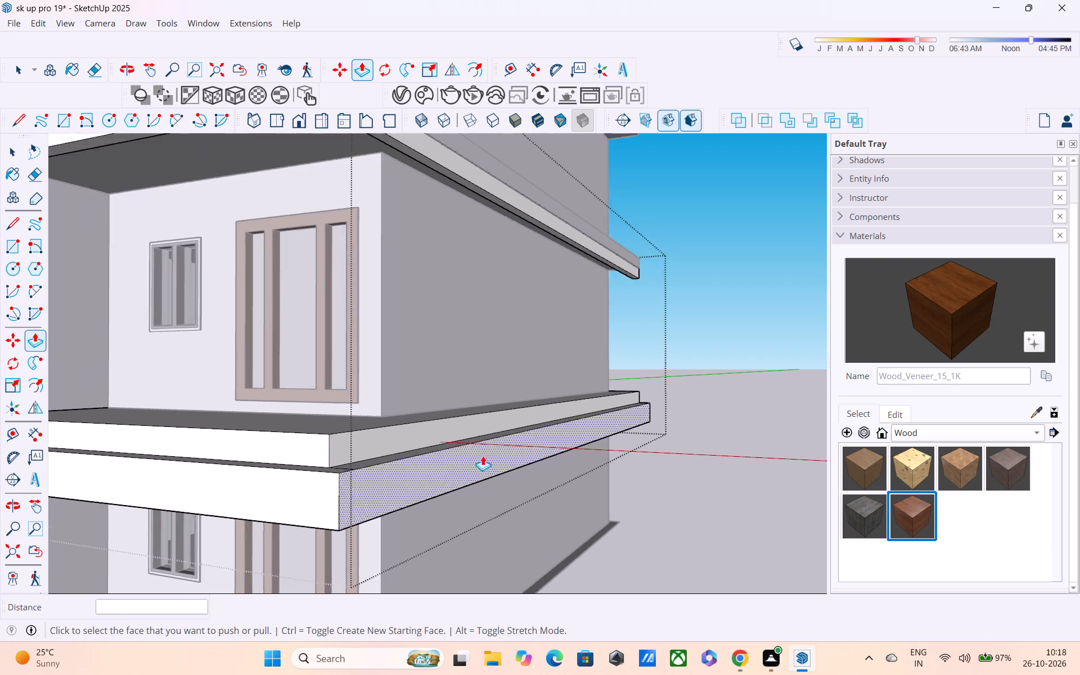
scroll(483, 456, down, 2)
middle_drag(445, 471, 625, 473)
scroll(625, 473, up, 1)
scroll(561, 465, down, 3)
middle_drag(472, 483, 322, 480)
scroll(449, 474, up, 3)
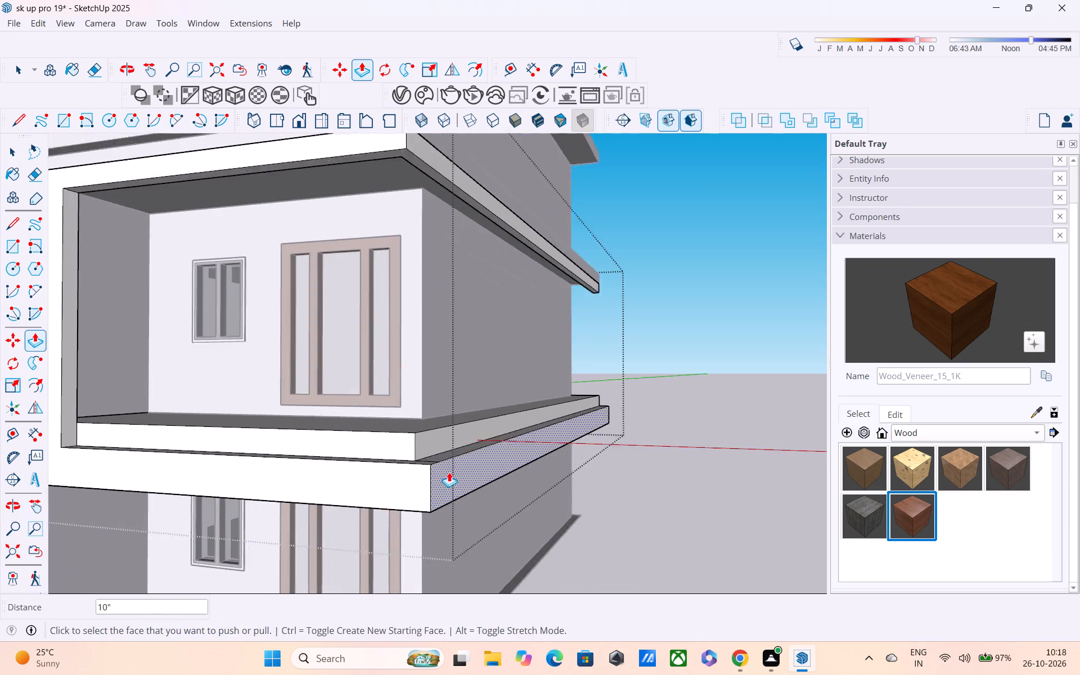
scroll(449, 472, up, 2)
middle_drag(434, 474, 461, 550)
scroll(453, 529, up, 4)
key(e)
scroll(421, 502, up, 3)
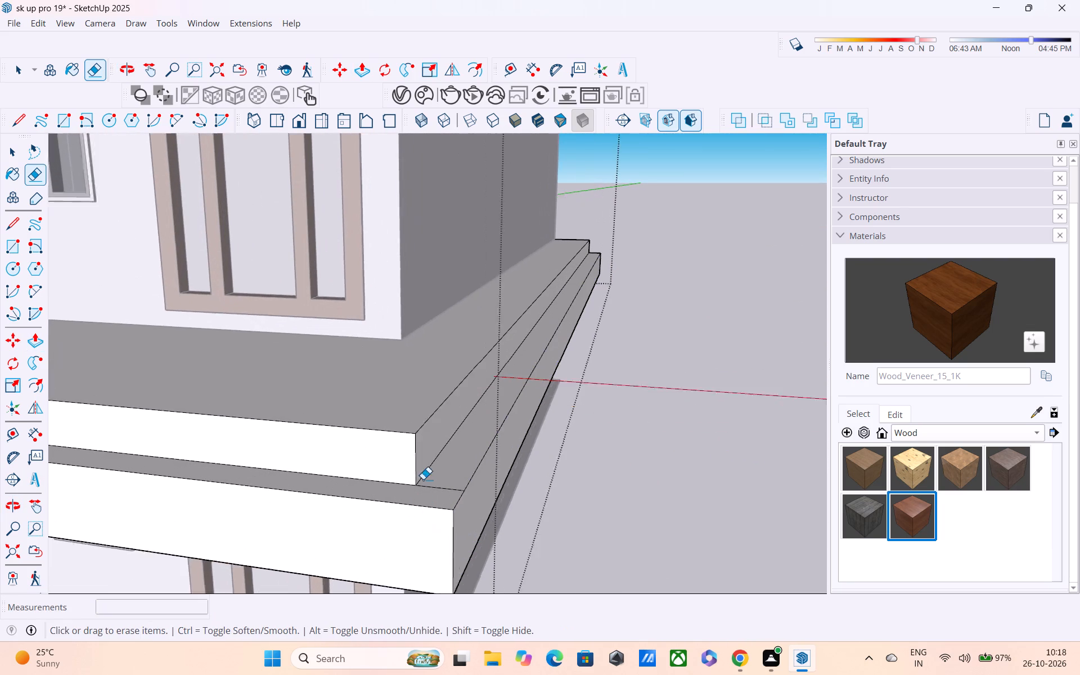
scroll(423, 479, up, 2)
drag(469, 481, 463, 502)
scroll(454, 471, down, 5)
middle_drag(501, 444, 420, 418)
scroll(448, 386, down, 5)
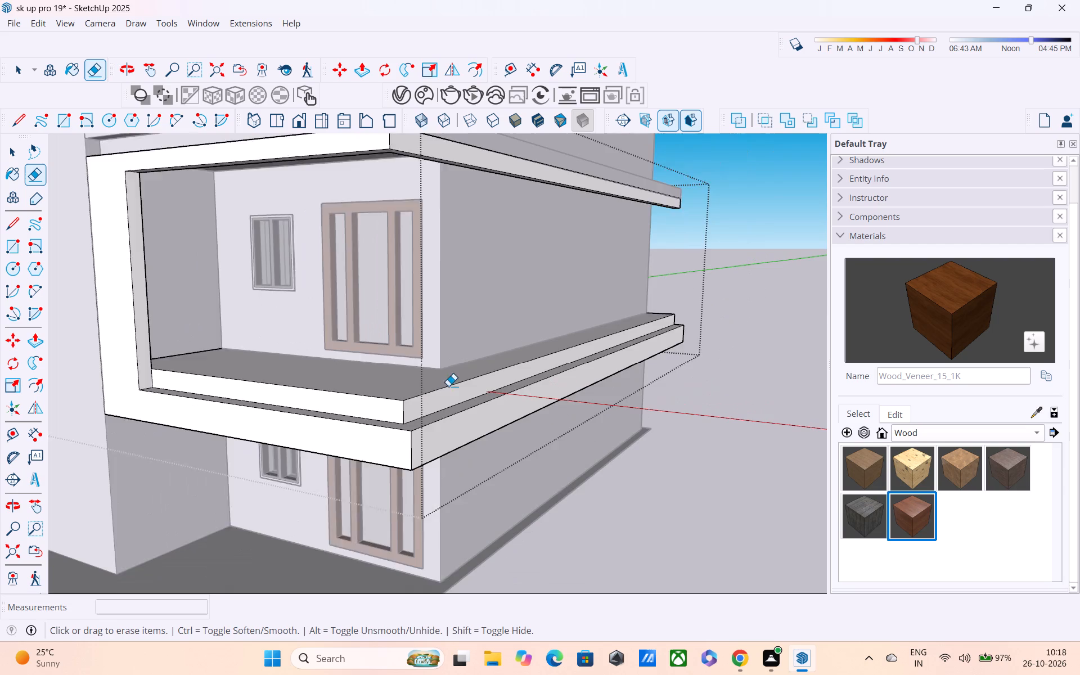
Examine the middle-floor slab's stepped ledge from the front, side and underneath, and close the balcony group.
scroll(448, 386, down, 2)
middle_drag(540, 407, 563, 370)
scroll(560, 359, down, 6)
scroll(556, 361, up, 1)
middle_drag(555, 362, 653, 370)
scroll(653, 370, down, 6)
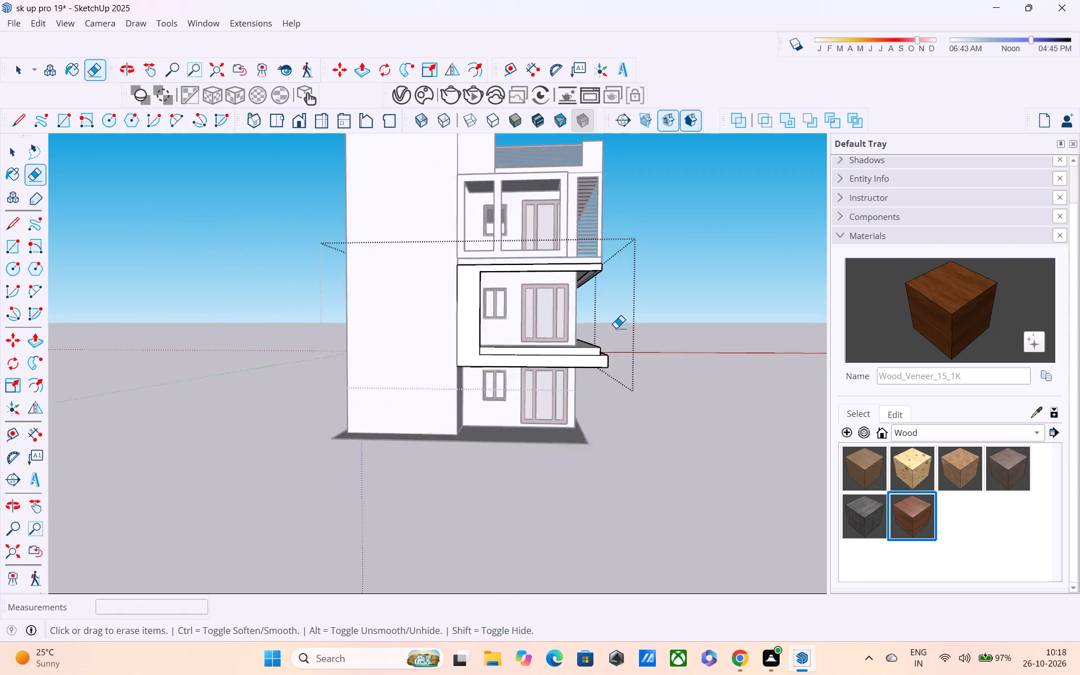
middle_drag(622, 332, 448, 349)
scroll(585, 281, down, 5)
middle_drag(650, 352, 577, 347)
scroll(573, 334, up, 4)
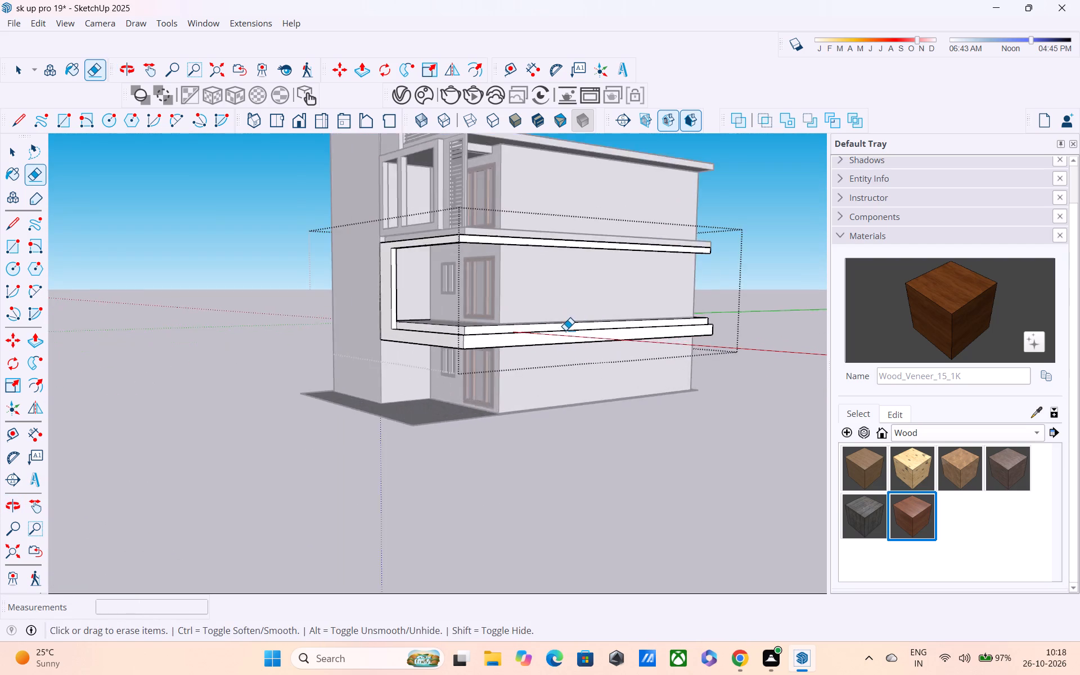
scroll(565, 330, up, 10)
middle_drag(468, 353, 278, 485)
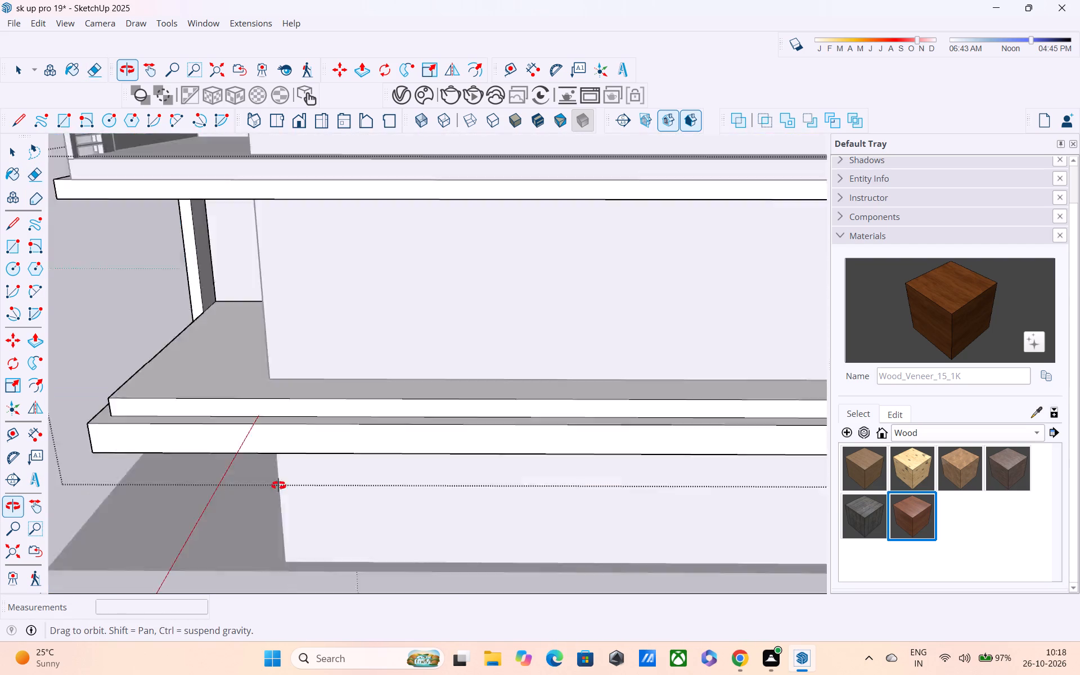
middle_drag(278, 485, 628, 418)
scroll(572, 411, up, 4)
middle_drag(490, 440, 634, 369)
scroll(634, 364, down, 3)
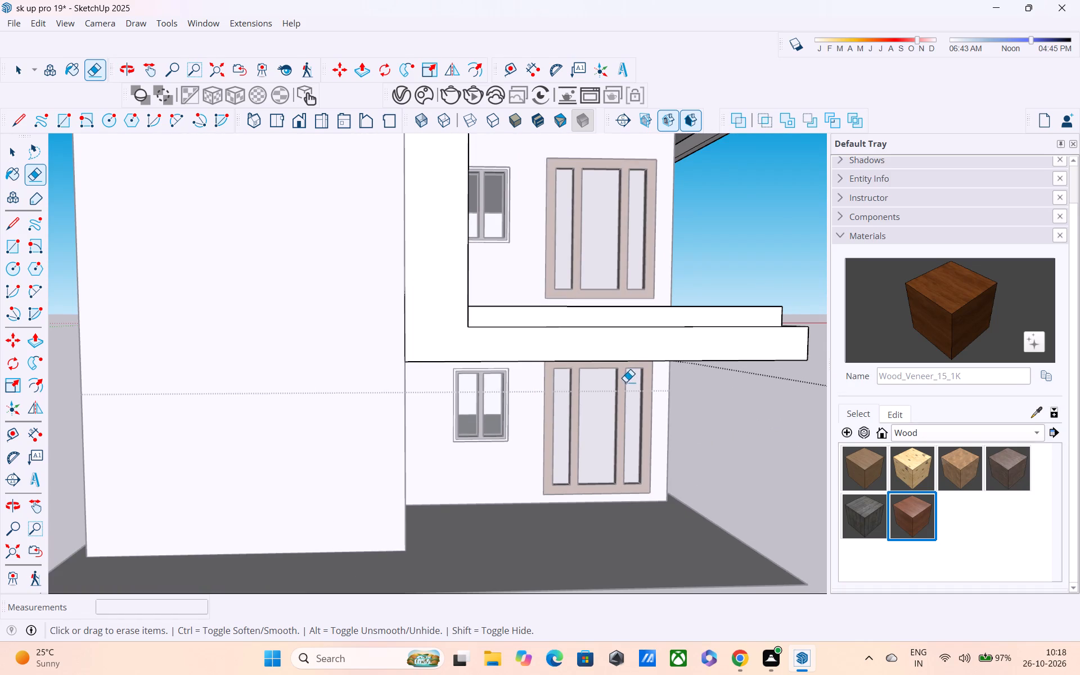
scroll(622, 385, down, 4)
middle_drag(628, 389, 415, 472)
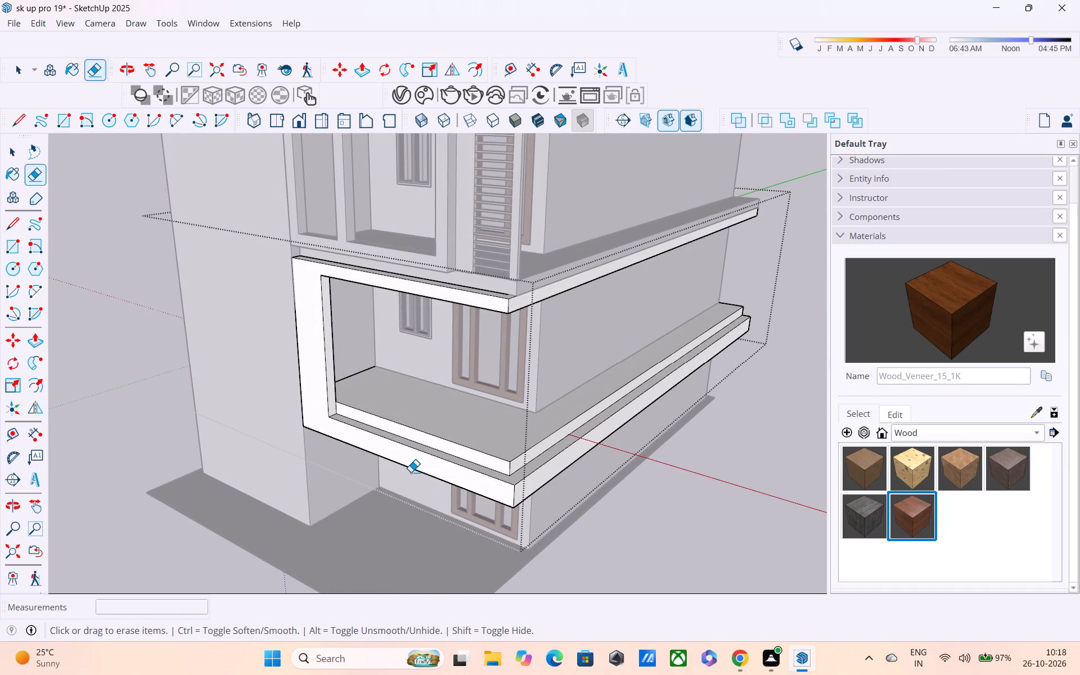
middle_drag(550, 472, 520, 472)
scroll(520, 472, up, 1)
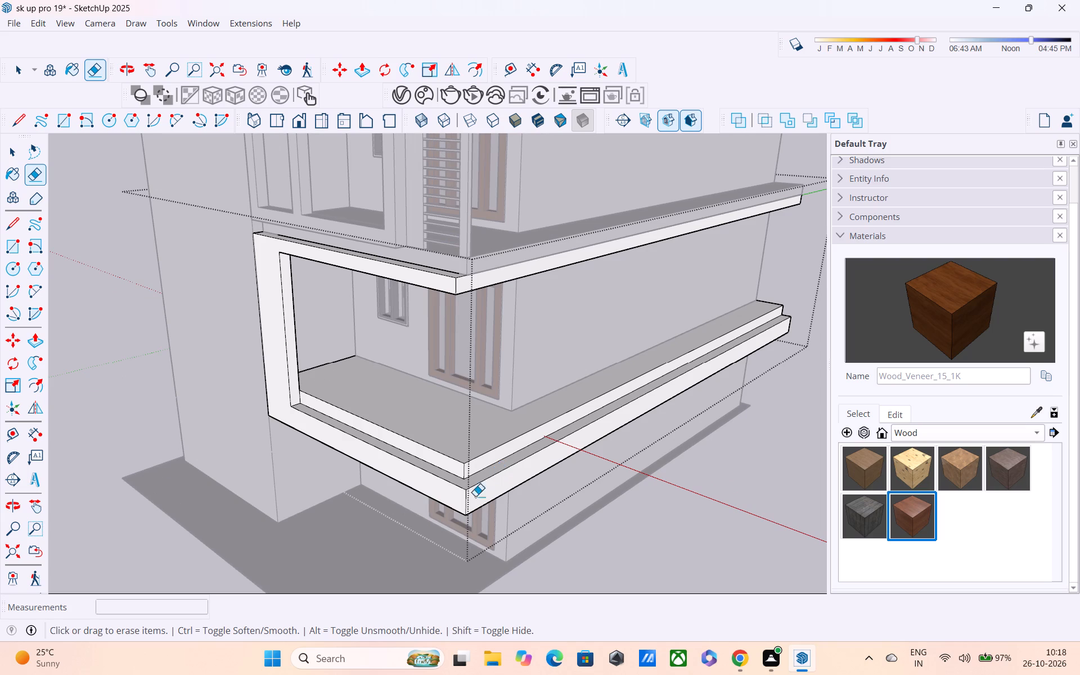
middle_drag(456, 504, 476, 479)
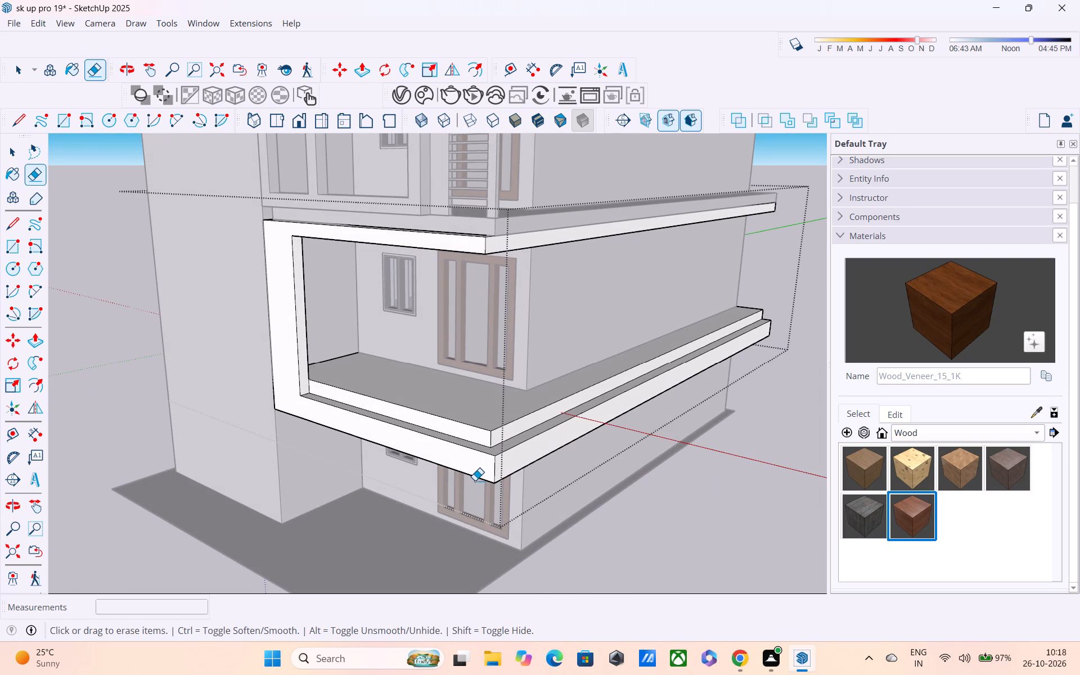
scroll(441, 488, down, 2)
middle_drag(409, 487, 461, 452)
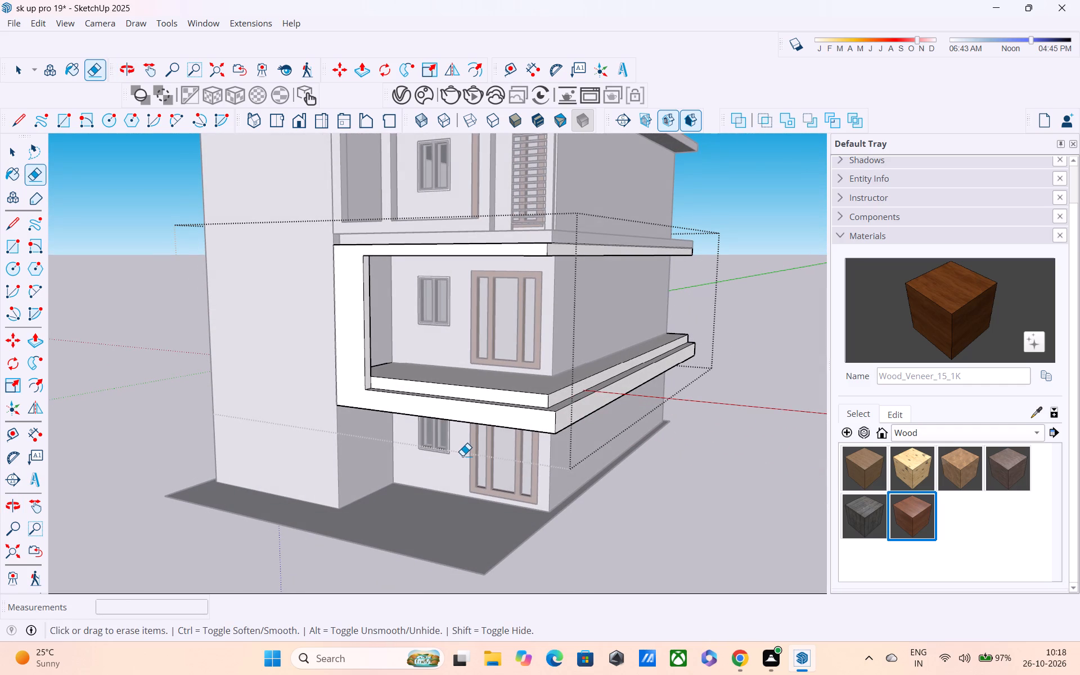
middle_drag(462, 456, 418, 430)
scroll(398, 381, up, 3)
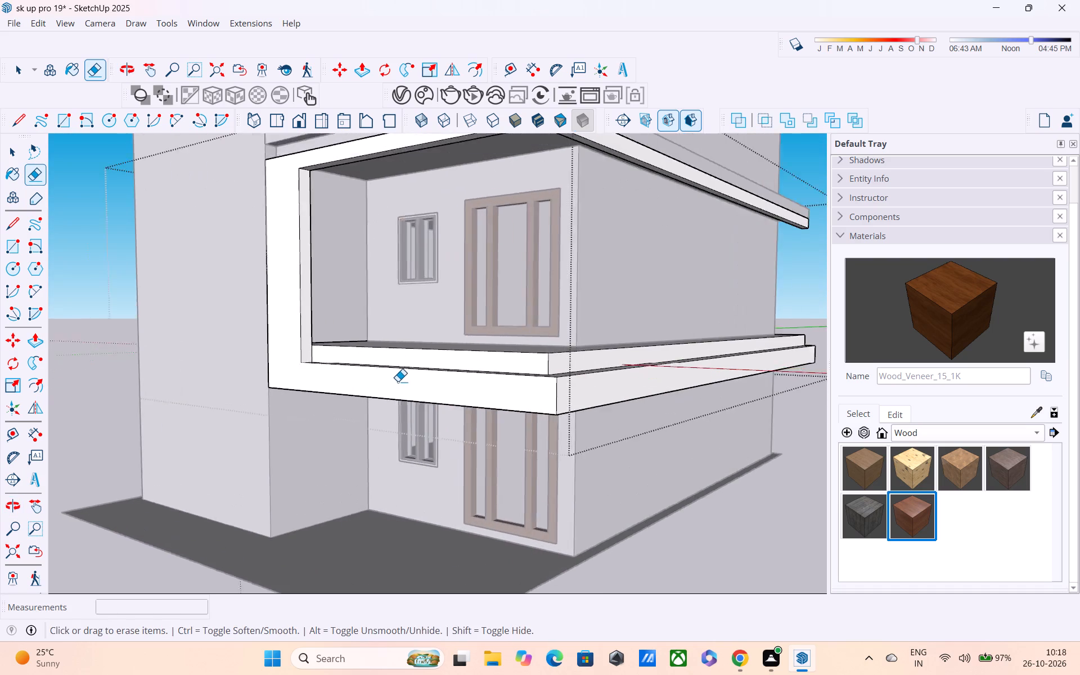
scroll(398, 381, up, 2)
middle_drag(396, 380, 290, 433)
scroll(379, 412, up, 3)
middle_drag(353, 420, 220, 418)
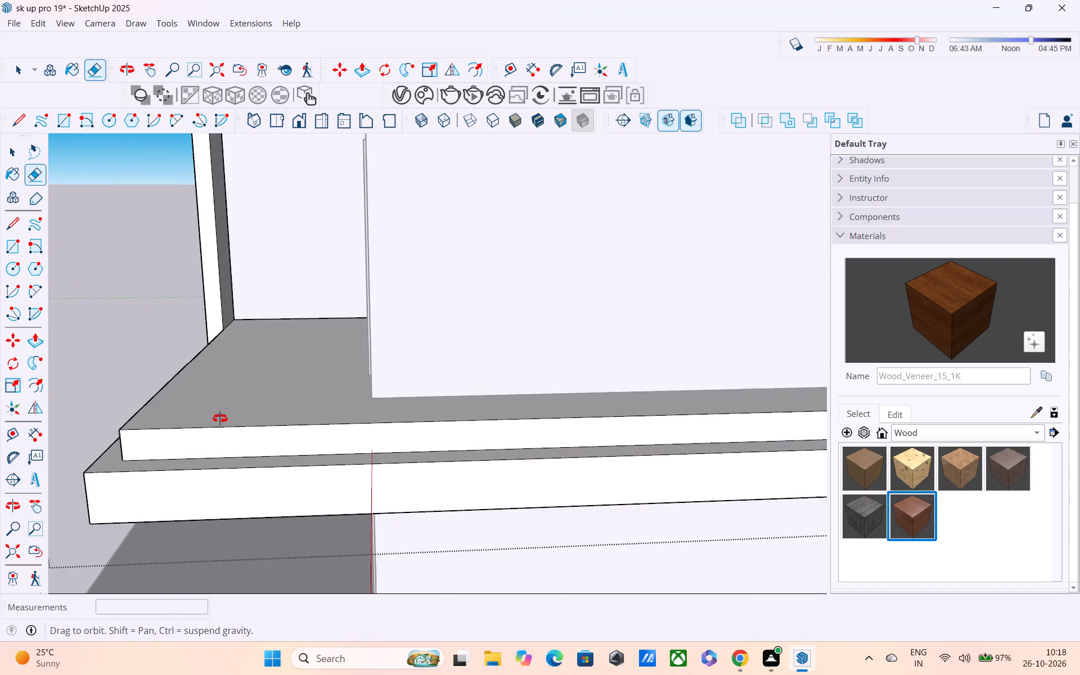
middle_drag(220, 418, 533, 278)
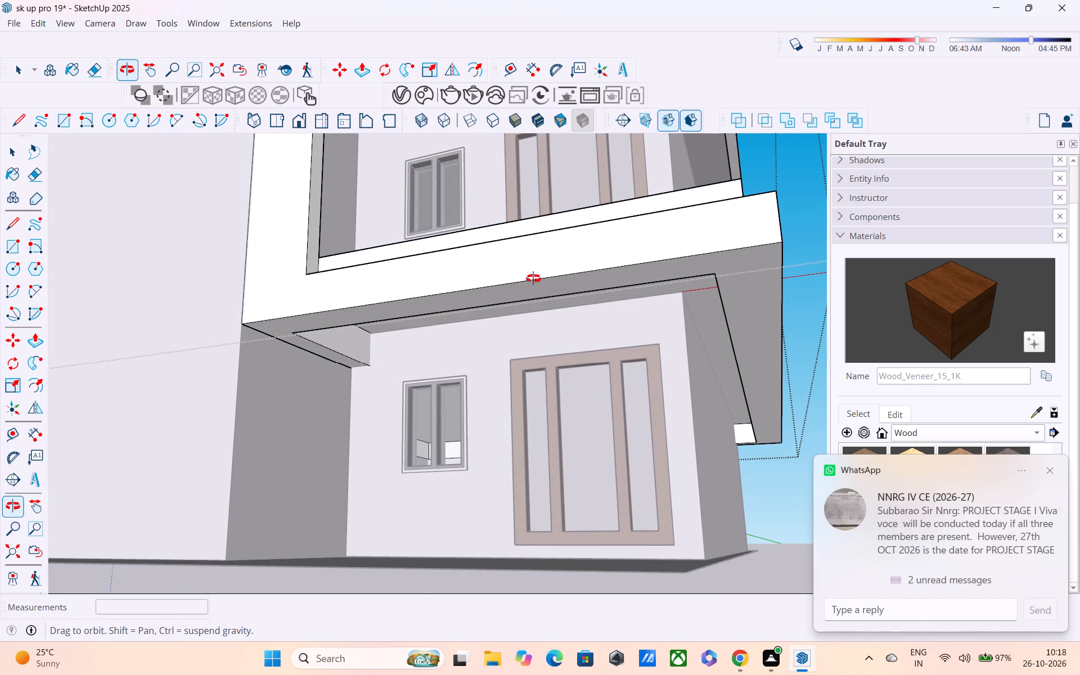
middle_drag(533, 278, 530, 291)
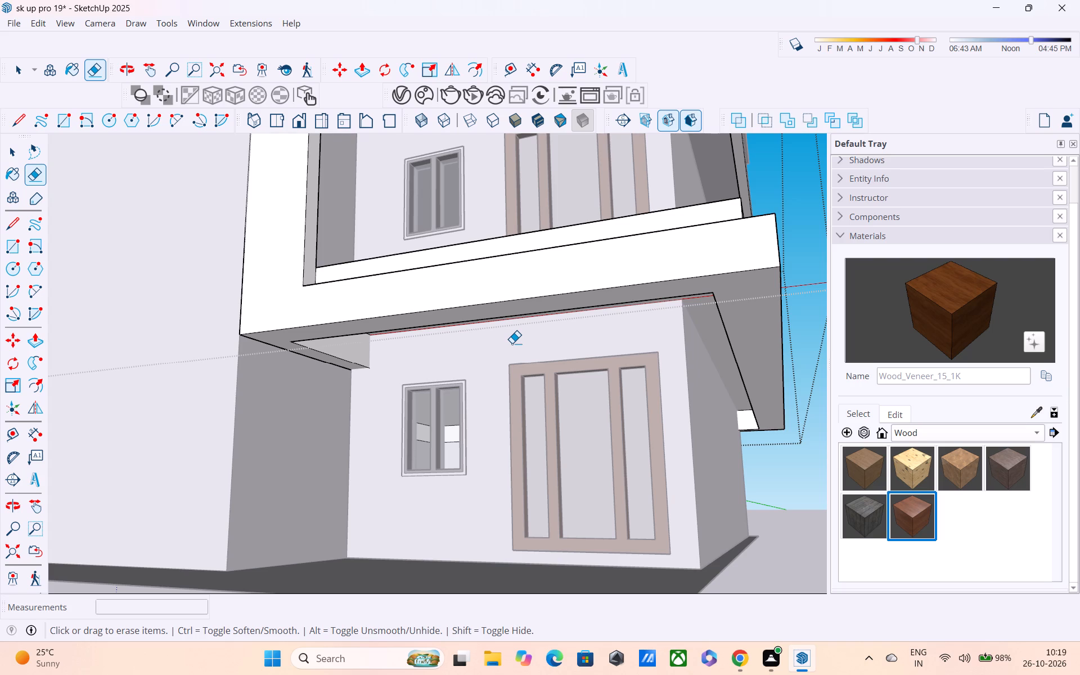
scroll(511, 337, down, 4)
middle_drag(529, 336, 427, 393)
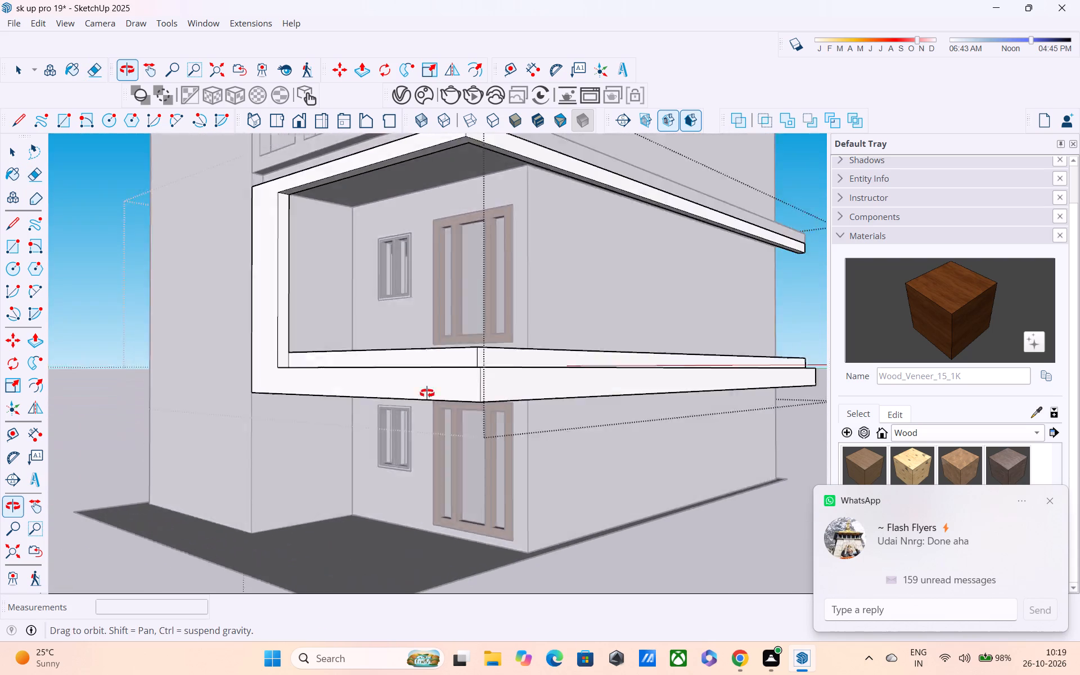
middle_drag(427, 393, 376, 367)
middle_drag(376, 363, 381, 314)
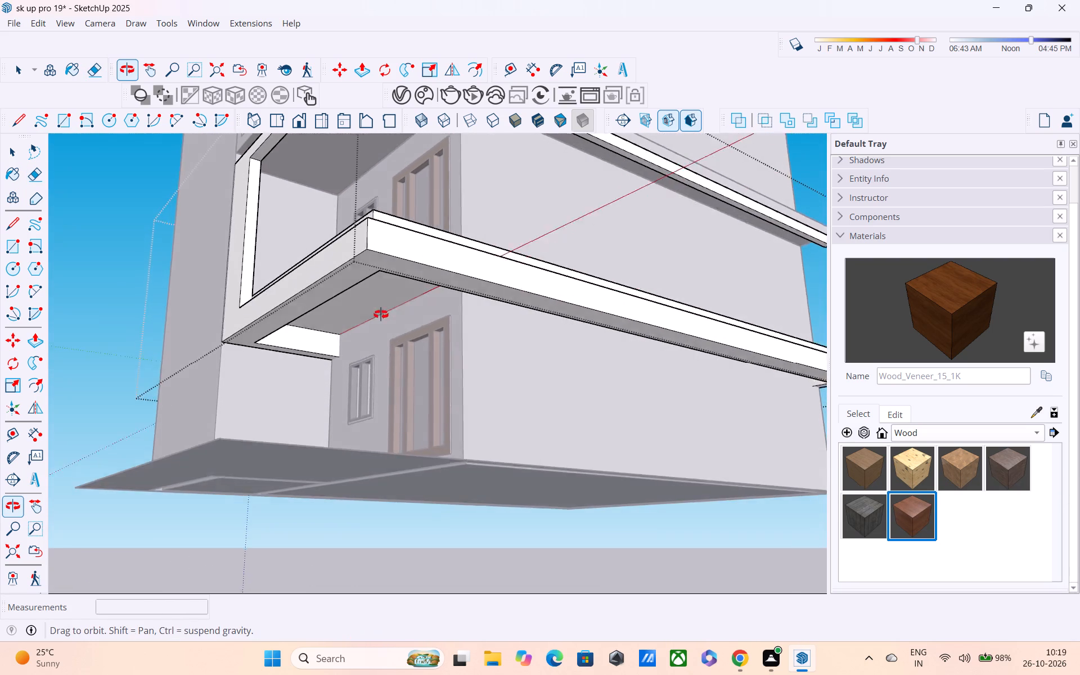
middle_drag(381, 314, 388, 400)
scroll(389, 395, down, 5)
middle_drag(393, 399, 433, 371)
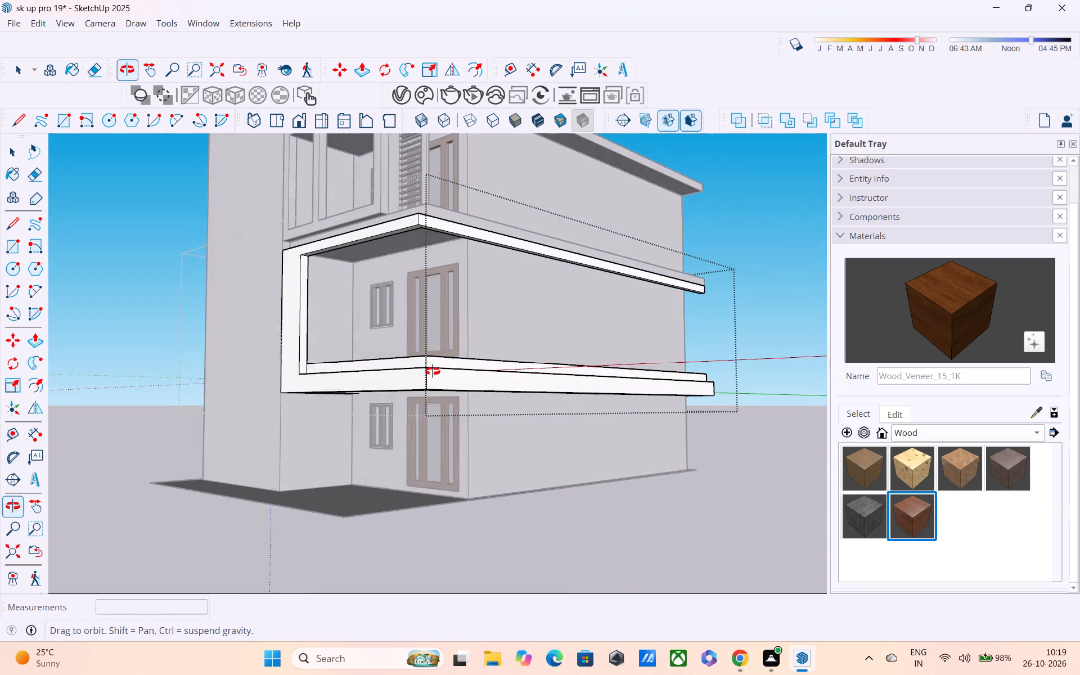
middle_drag(433, 371, 440, 367)
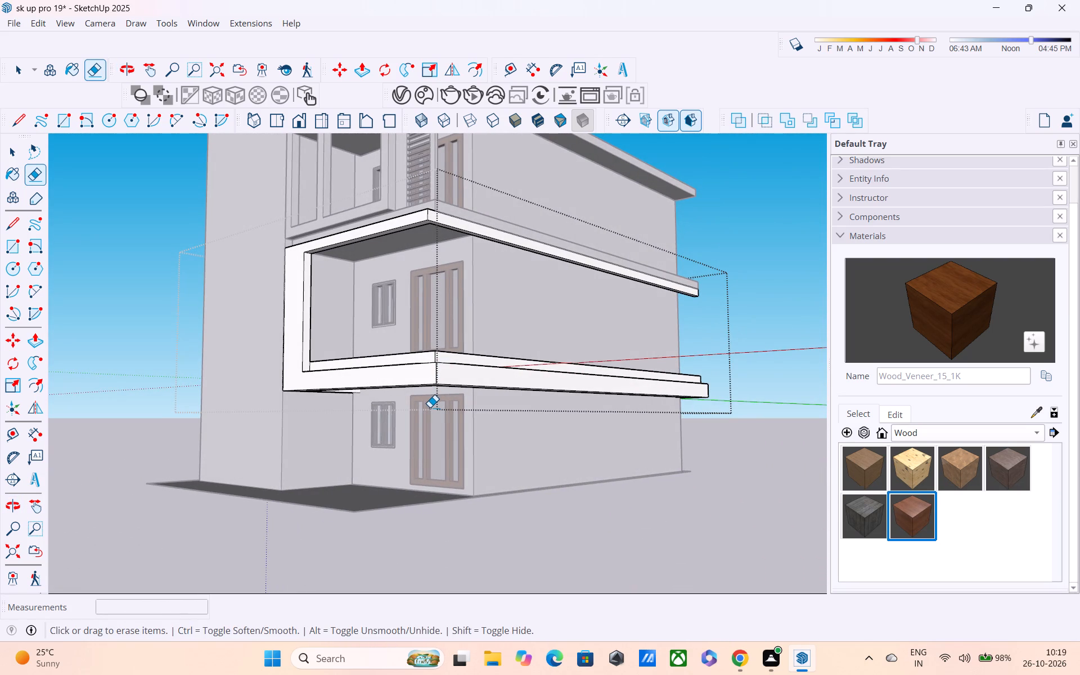
middle_drag(429, 408, 440, 373)
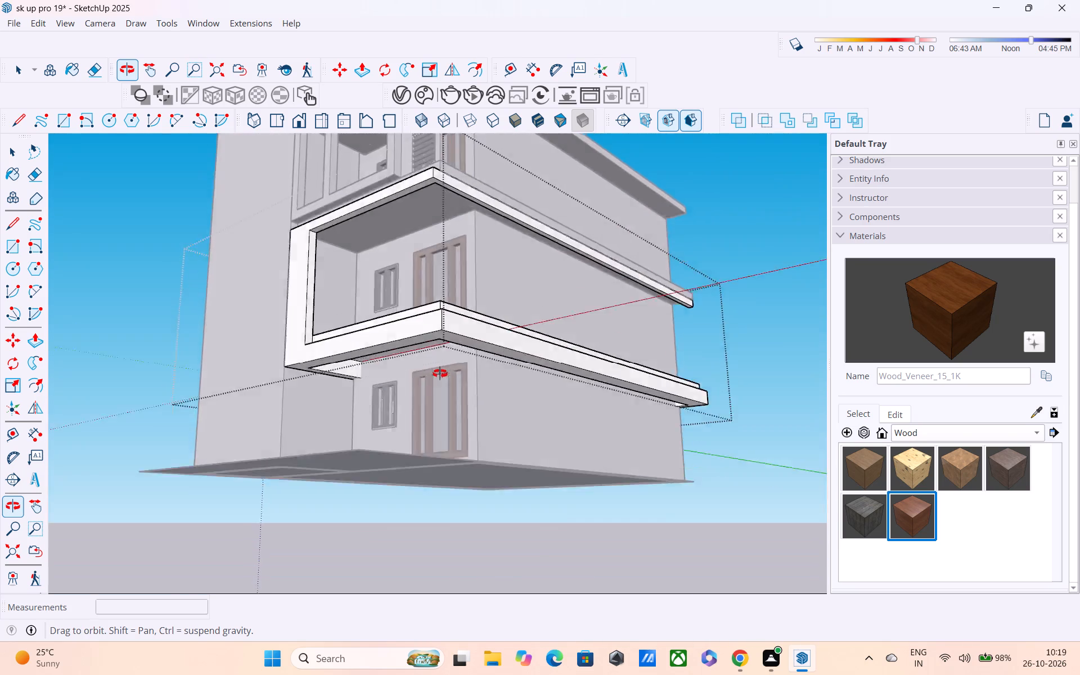
middle_drag(440, 373, 498, 453)
key(space)
click(163, 373)
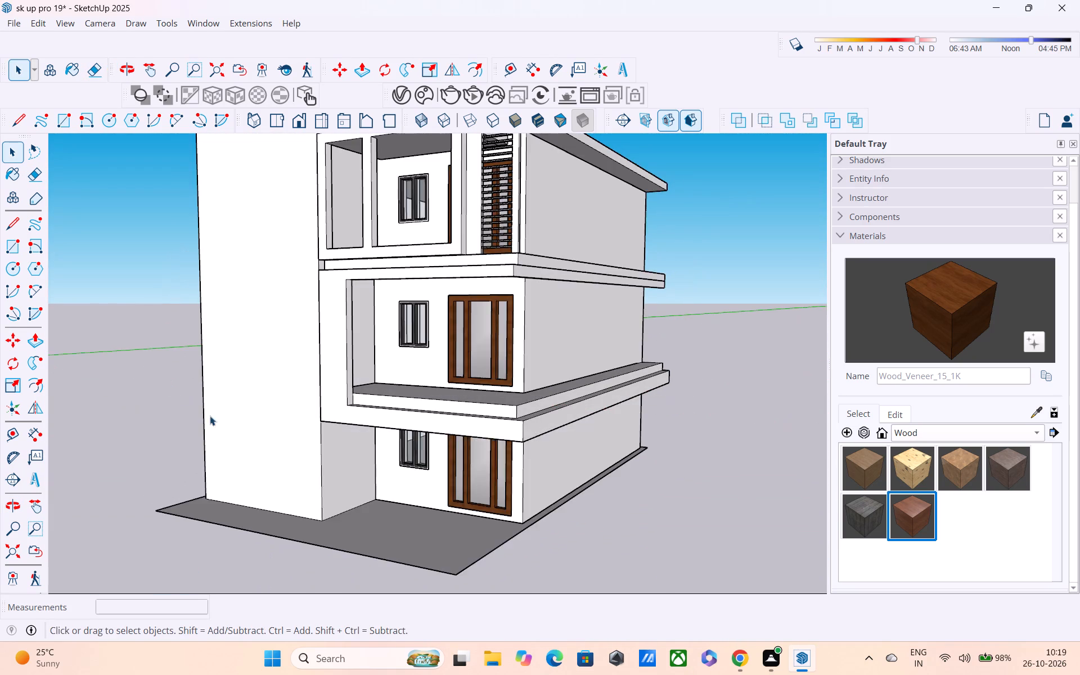
Examine the house's front and side balconies from low and high angles, closing in on the middle-floor slab's front corner.
middle_drag(267, 463, 337, 391)
scroll(504, 355, up, 1)
shift+middle_drag(505, 354, 491, 406)
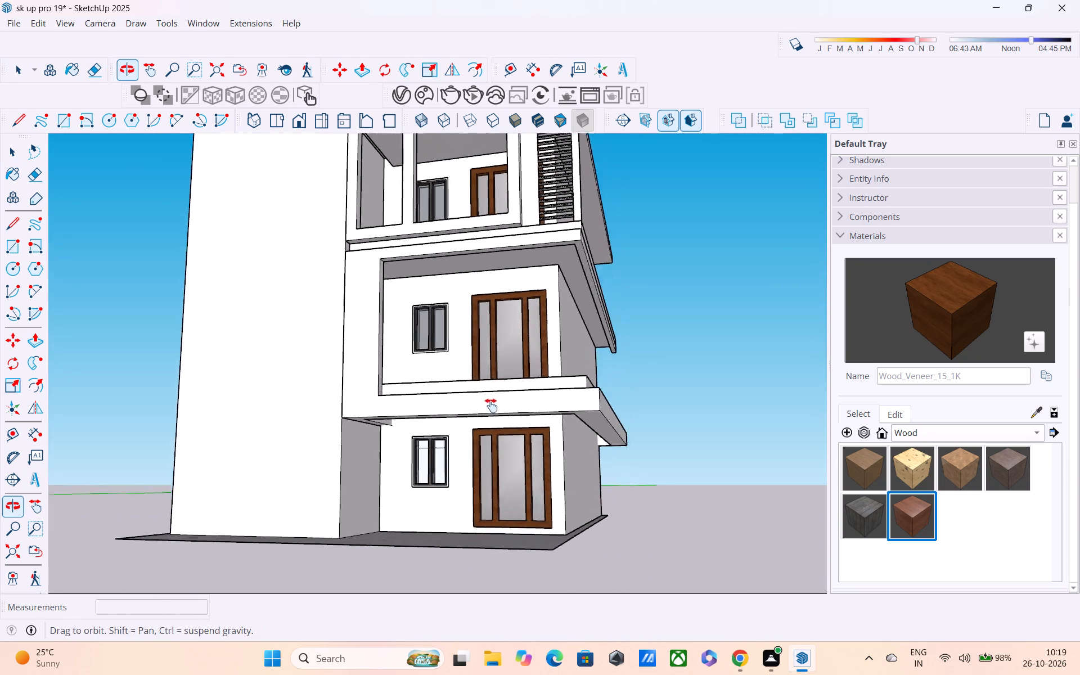
shift+scroll(491, 406, down, 1)
shift+middle_drag(491, 406, 445, 424)
middle_drag(548, 407, 514, 547)
scroll(515, 546, up, 1)
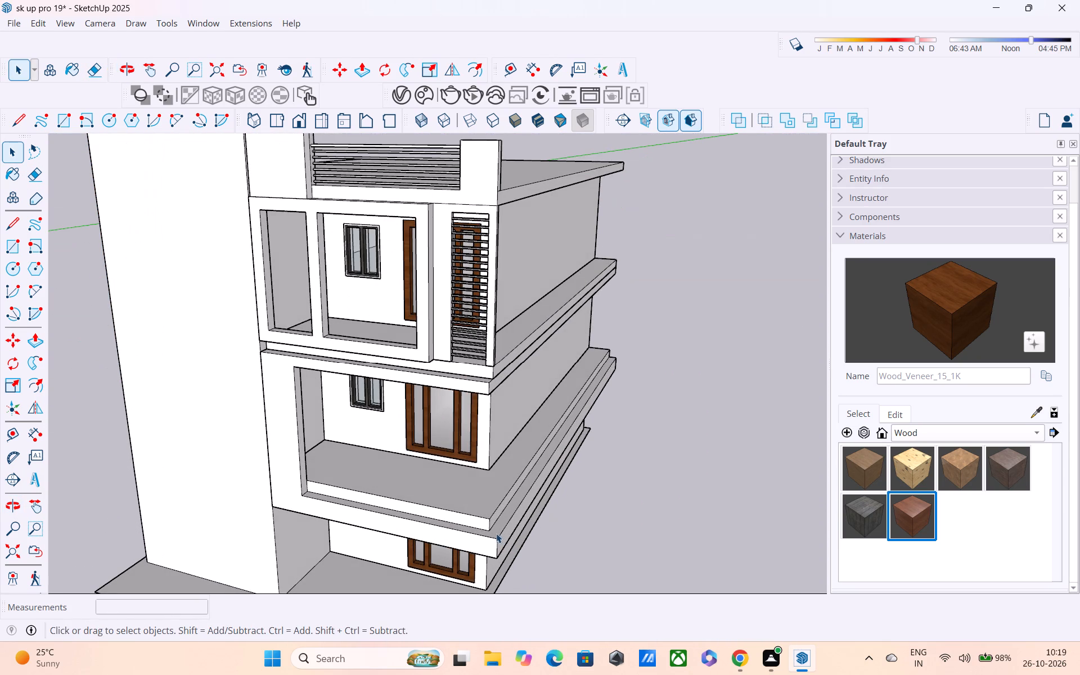
scroll(476, 532, up, 3)
middle_drag(468, 533, 479, 561)
scroll(479, 561, down, 1)
scroll(479, 553, up, 5)
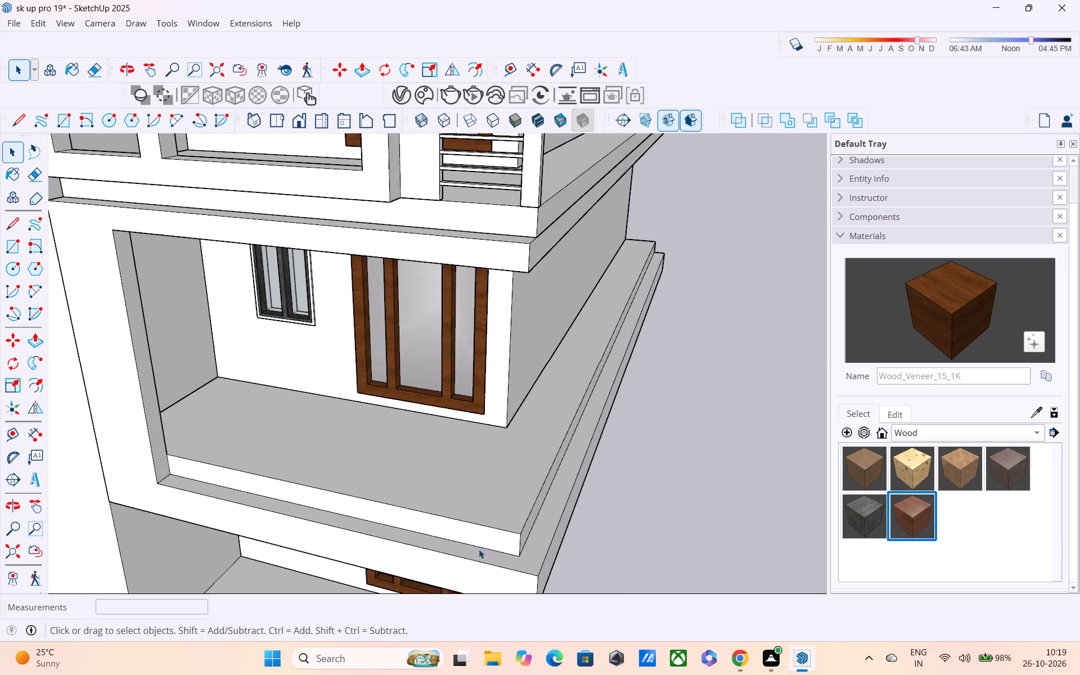
Inside the balcony group, Push/Pull the front face of the middle-floor slab's upper step outward about 3 3/16", and close the group.
scroll(496, 530, up, 3)
middle_drag(486, 527, 432, 522)
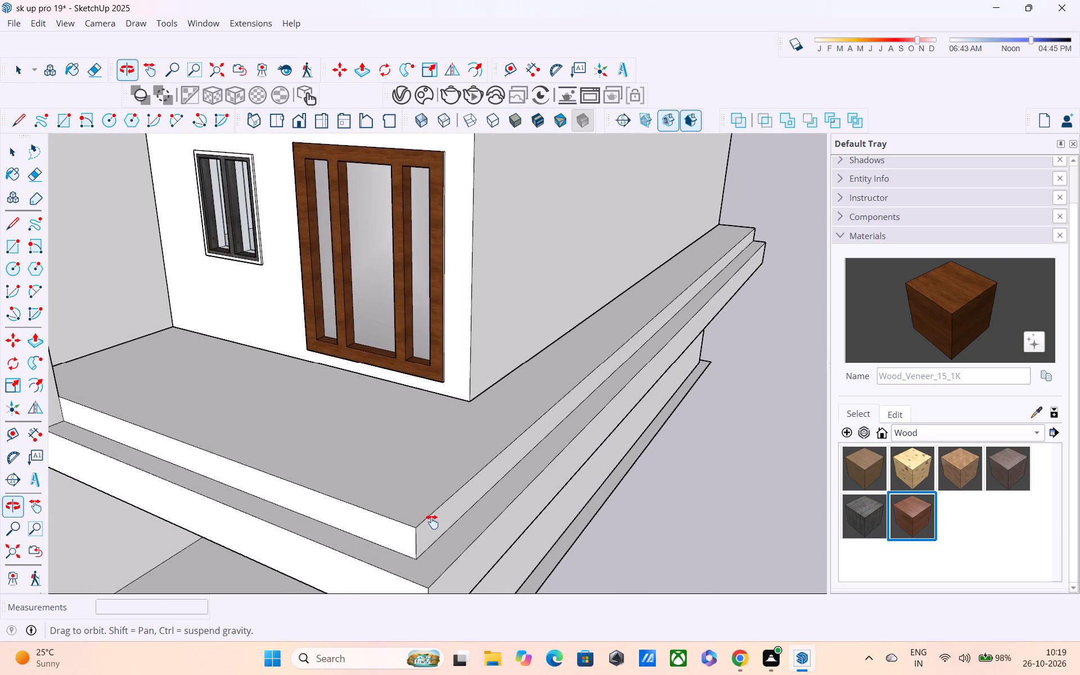
middle_drag(432, 522, 534, 528)
middle_drag(526, 526, 317, 483)
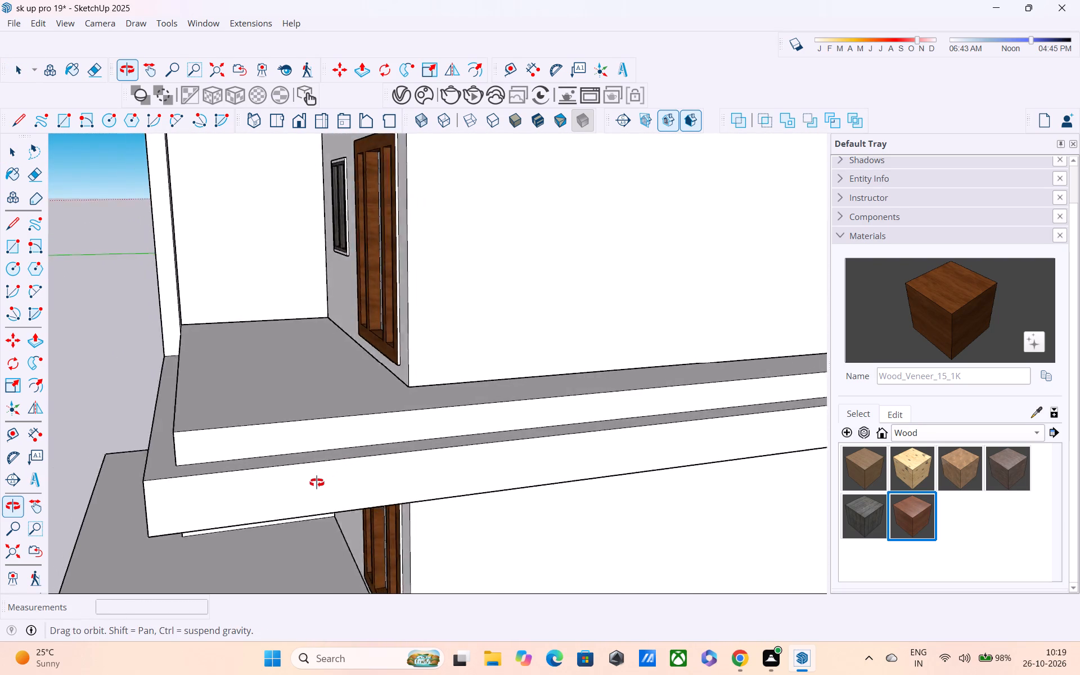
middle_drag(317, 483, 281, 484)
shift+middle_drag(246, 420, 396, 516)
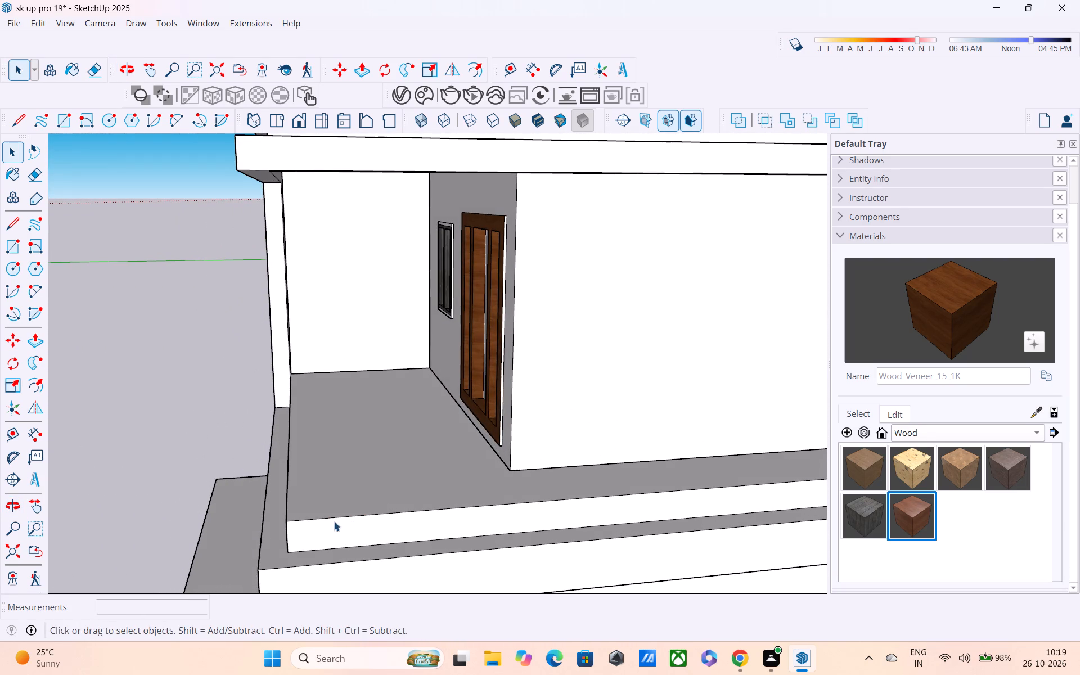
middle_drag(346, 509, 359, 503)
scroll(362, 506, up, 1)
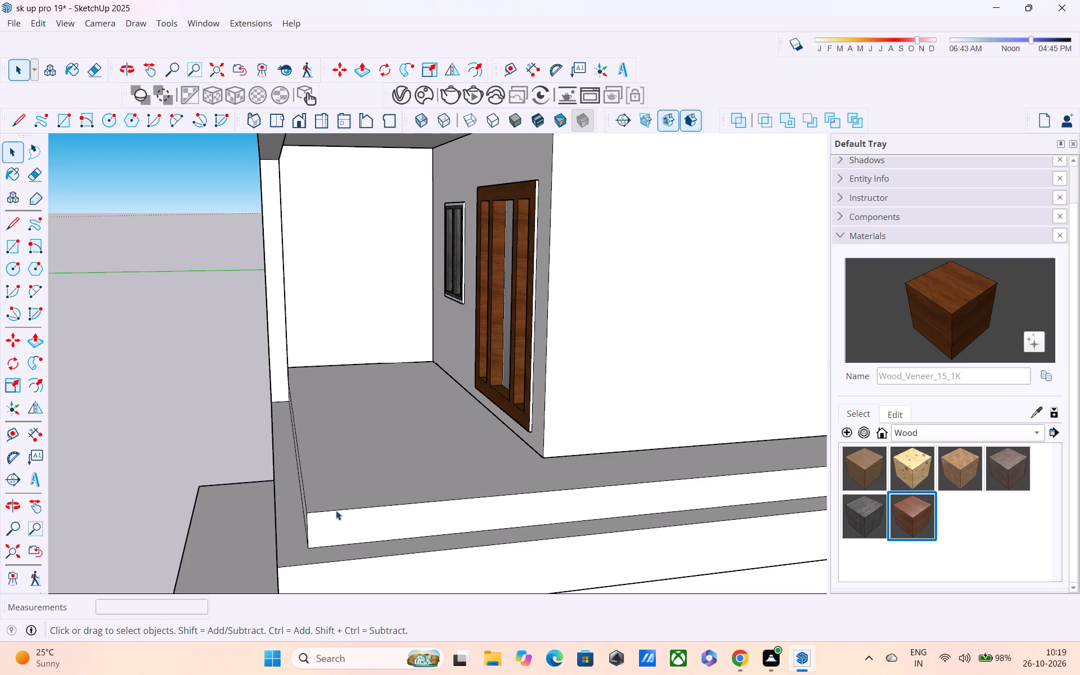
middle_drag(325, 510, 390, 502)
double_click(328, 526)
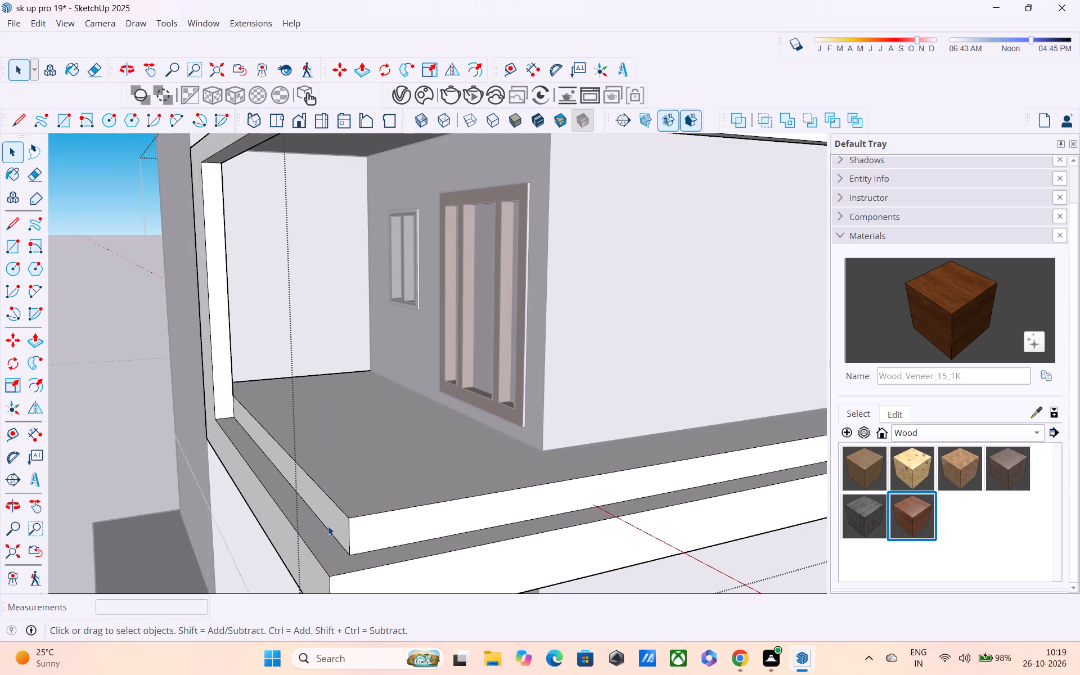
key(p)
click(333, 522)
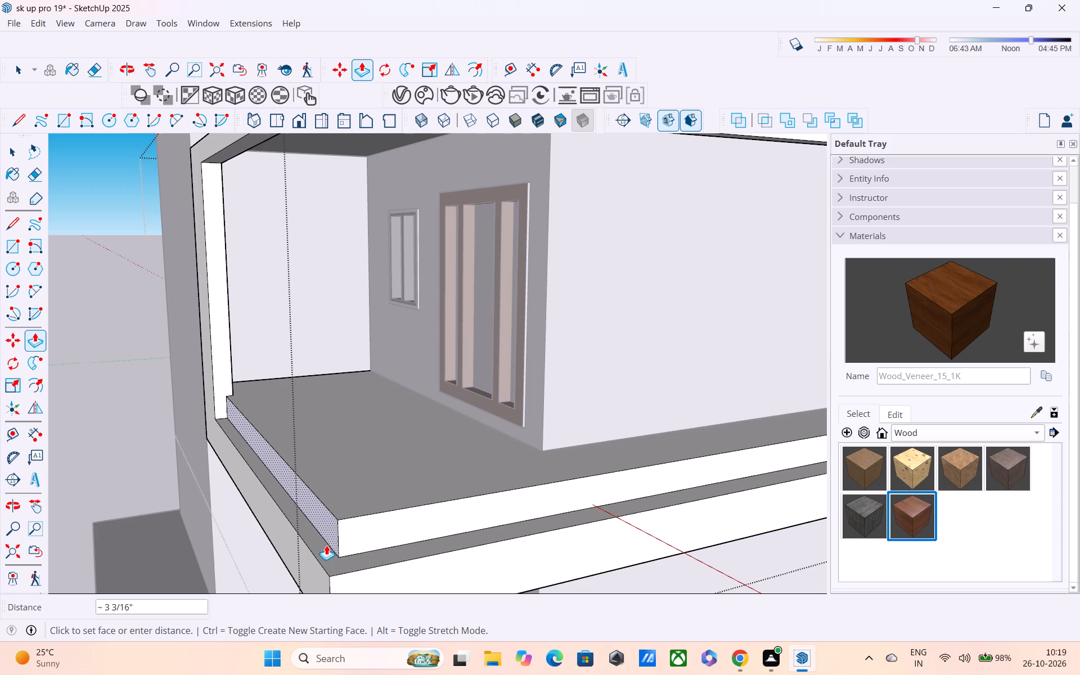
click(326, 545)
middle_drag(328, 544, 529, 421)
scroll(534, 416, down, 6)
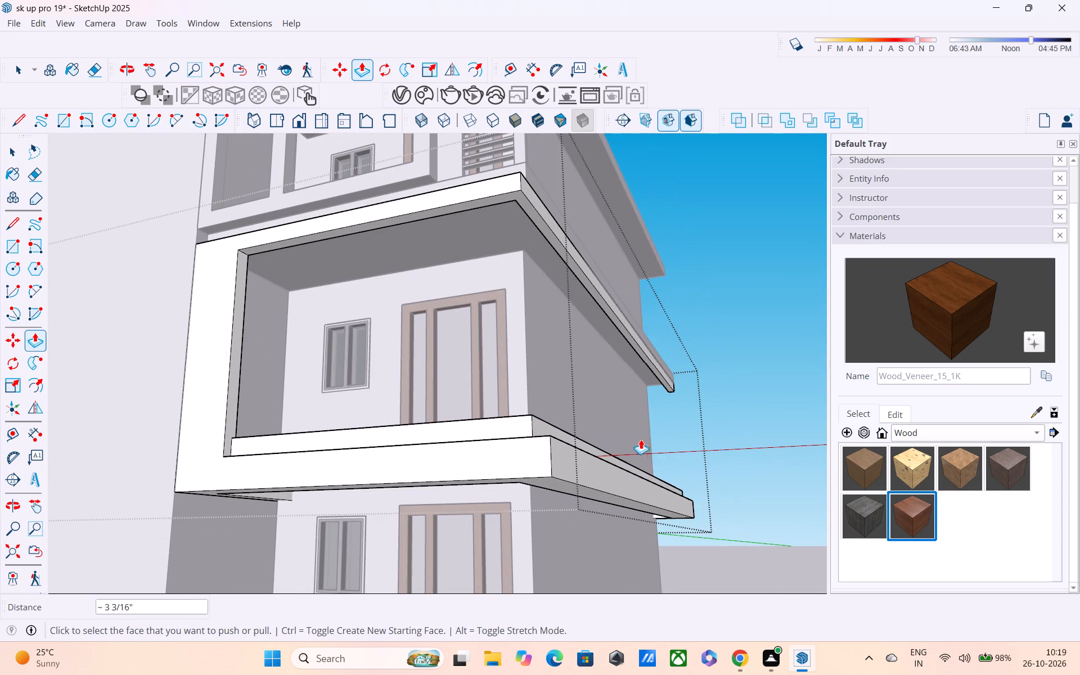
key(space)
click(769, 359)
Examine the middle-floor balcony's widened front step where it meets the side frame, and the long side ledges.
middle_drag(340, 498, 208, 589)
scroll(181, 535, up, 2)
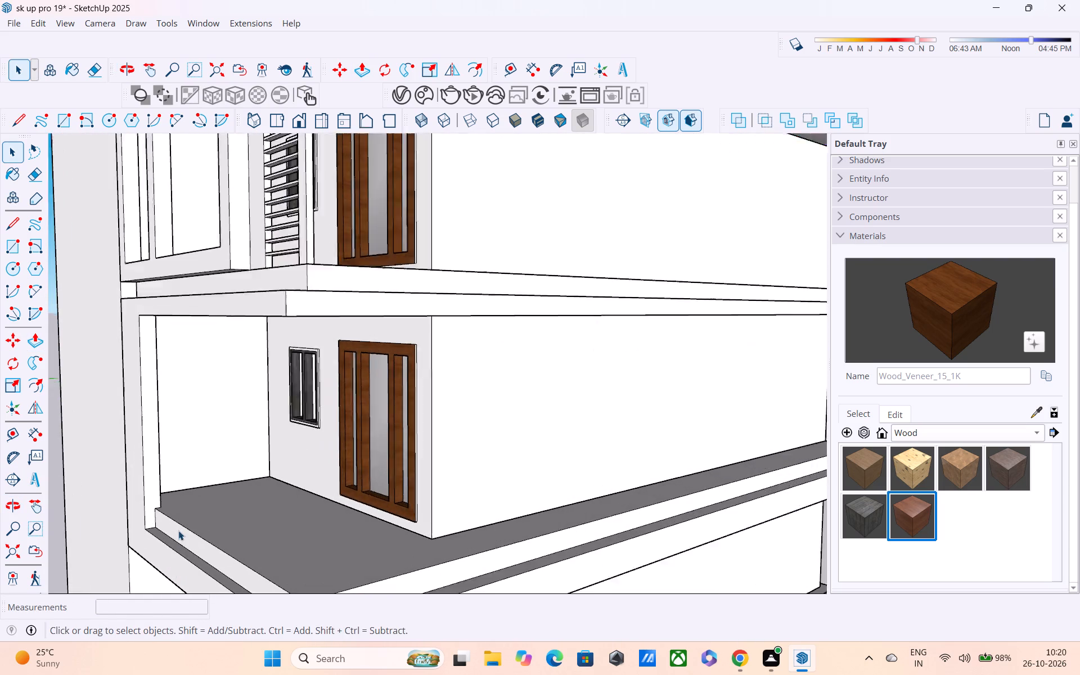
scroll(178, 530, up, 2)
middle_drag(172, 525, 132, 523)
scroll(340, 480, up, 3)
shift+middle_drag(325, 514, 327, 501)
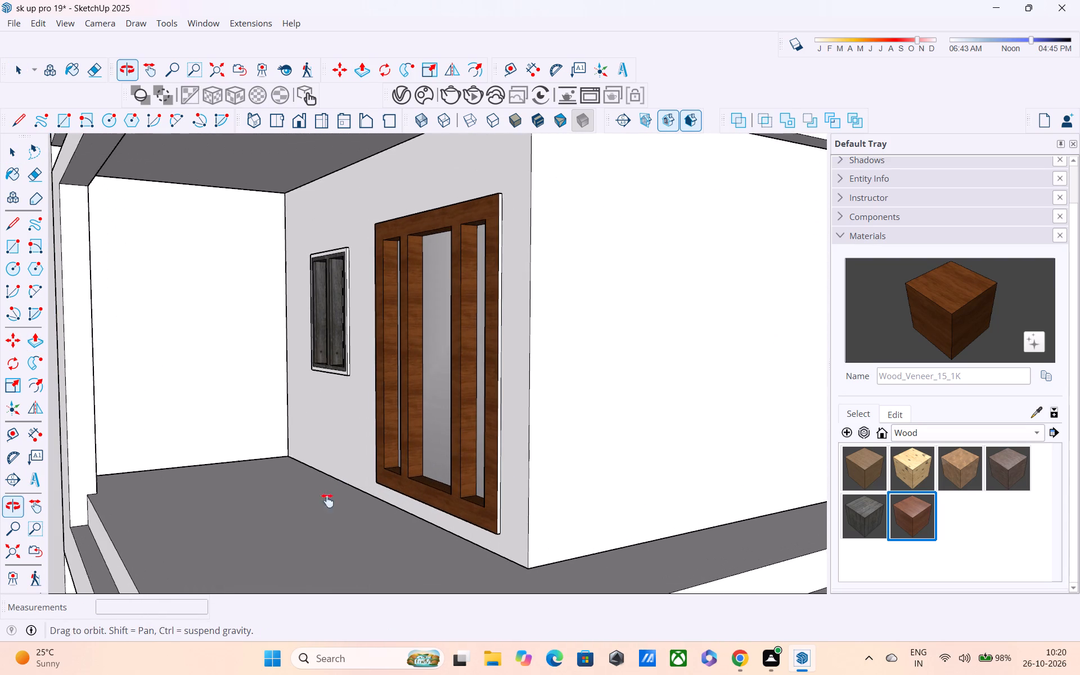
shift+middle_drag(327, 501, 368, 445)
scroll(368, 445, down, 4)
middle_drag(378, 487, 353, 496)
middle_drag(352, 498, 575, 415)
scroll(575, 415, down, 4)
middle_drag(478, 521, 245, 577)
scroll(241, 575, down, 1)
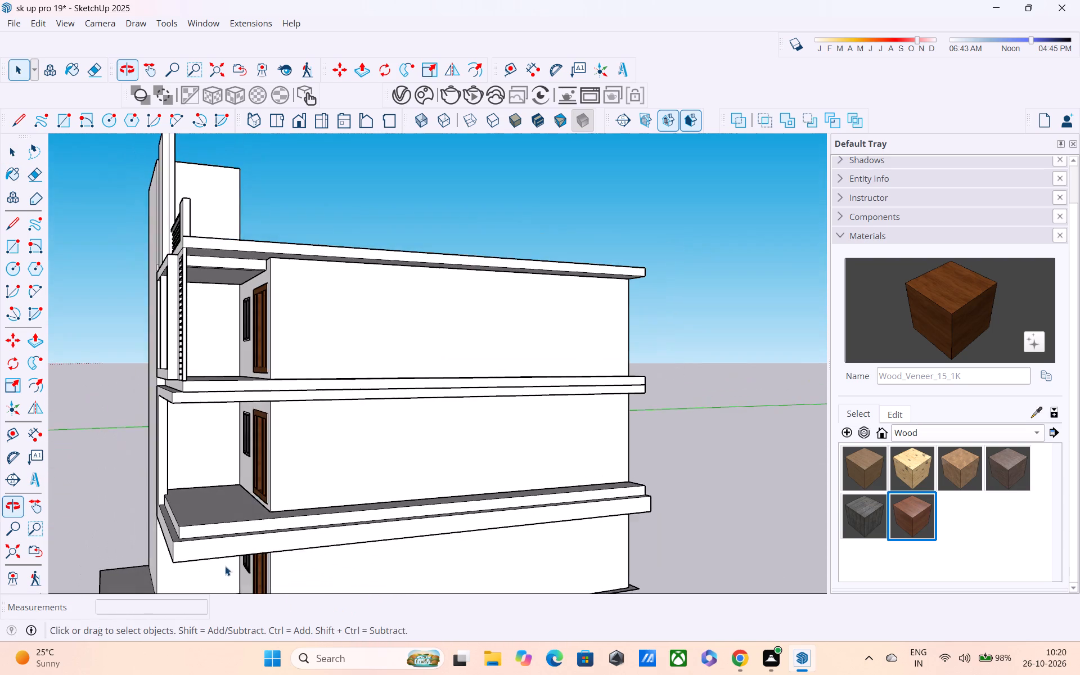
scroll(200, 539, up, 3)
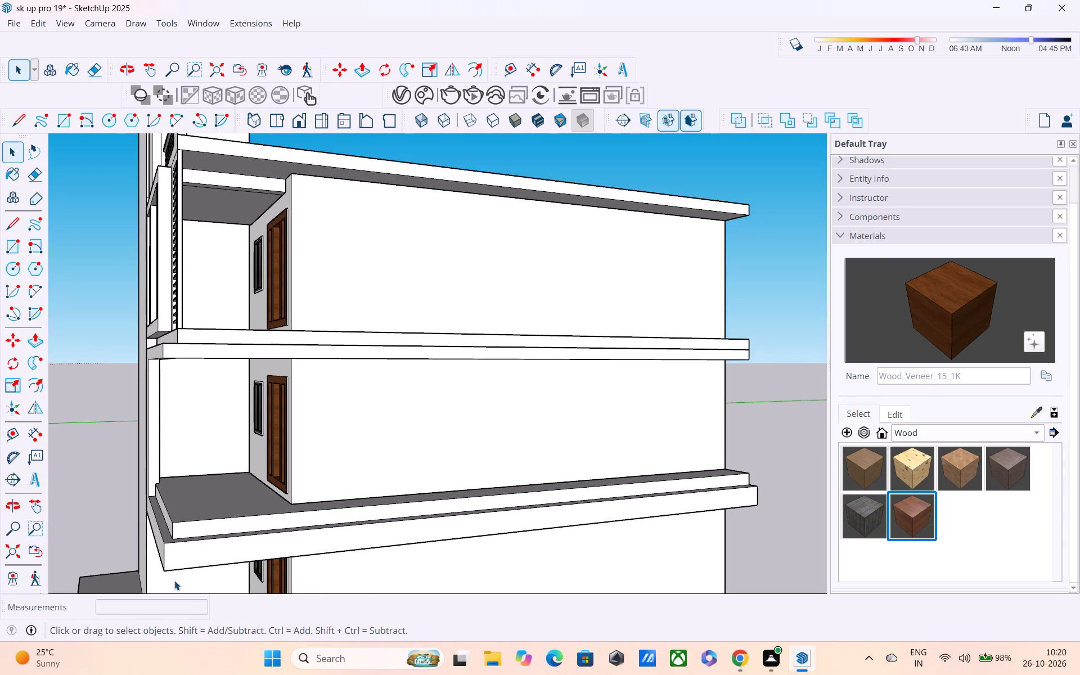
middle_drag(176, 599, 192, 611)
middle_drag(192, 611, 245, 659)
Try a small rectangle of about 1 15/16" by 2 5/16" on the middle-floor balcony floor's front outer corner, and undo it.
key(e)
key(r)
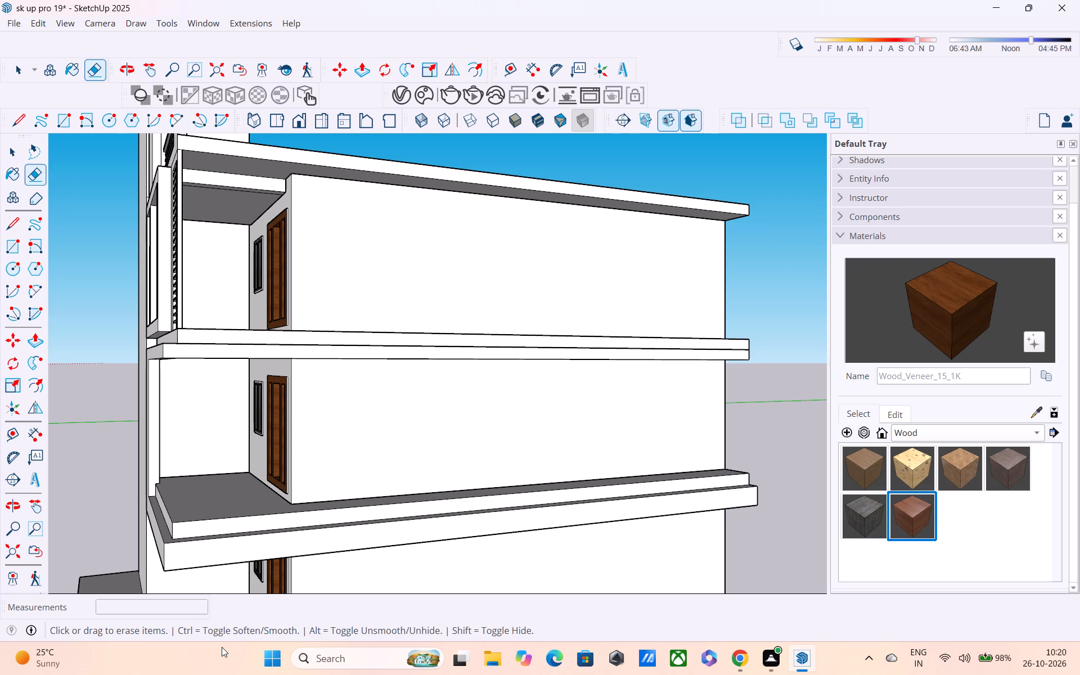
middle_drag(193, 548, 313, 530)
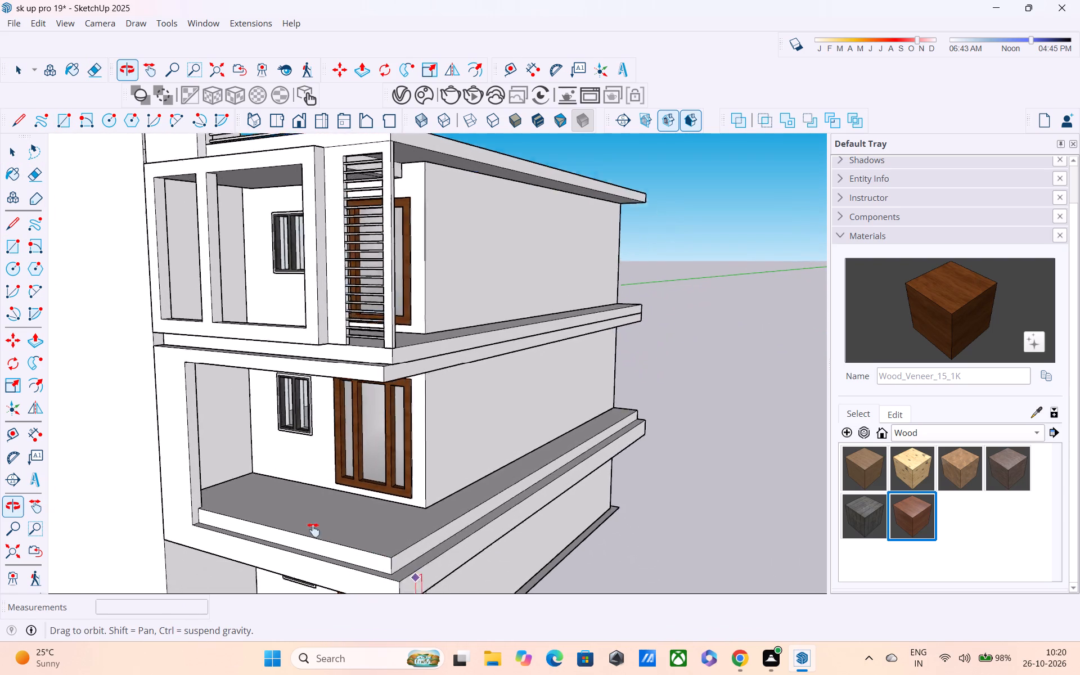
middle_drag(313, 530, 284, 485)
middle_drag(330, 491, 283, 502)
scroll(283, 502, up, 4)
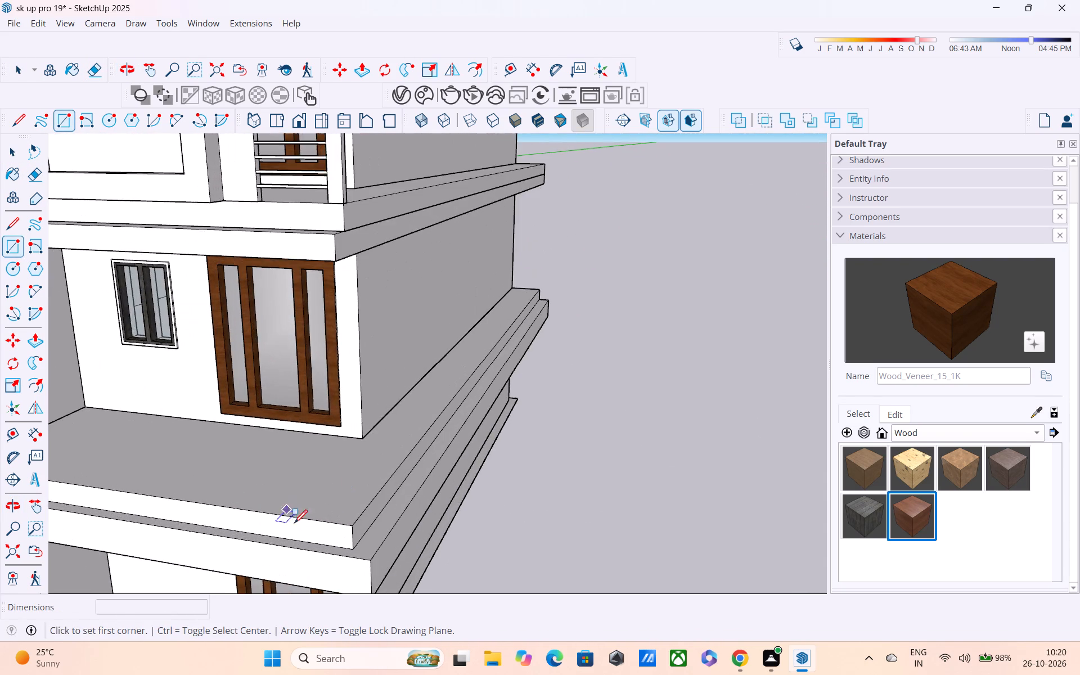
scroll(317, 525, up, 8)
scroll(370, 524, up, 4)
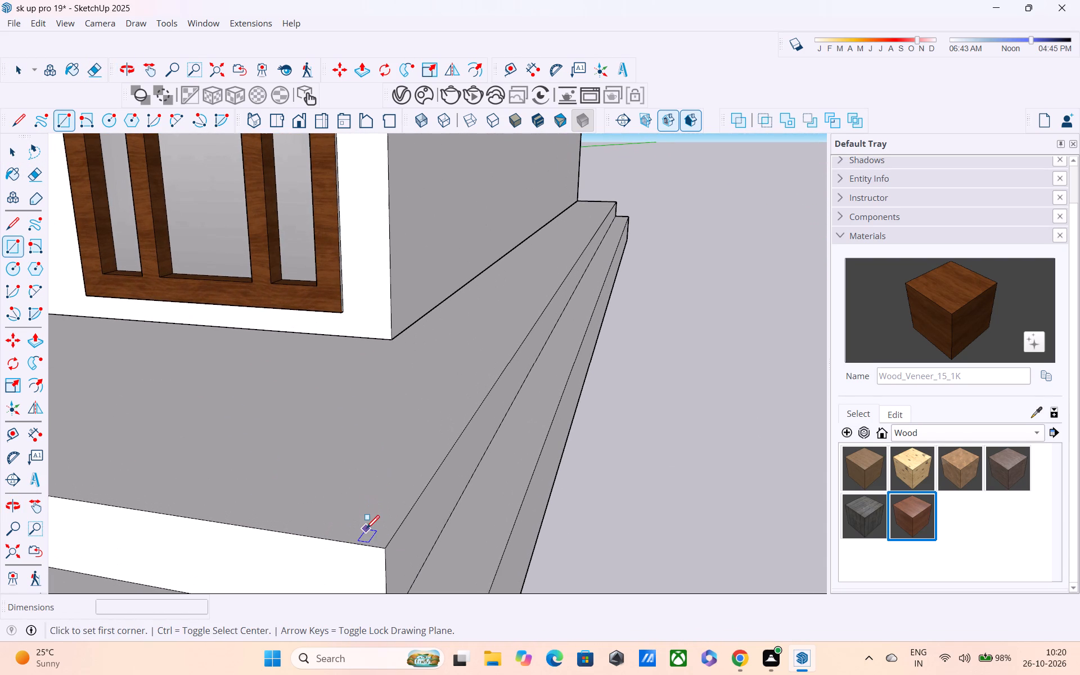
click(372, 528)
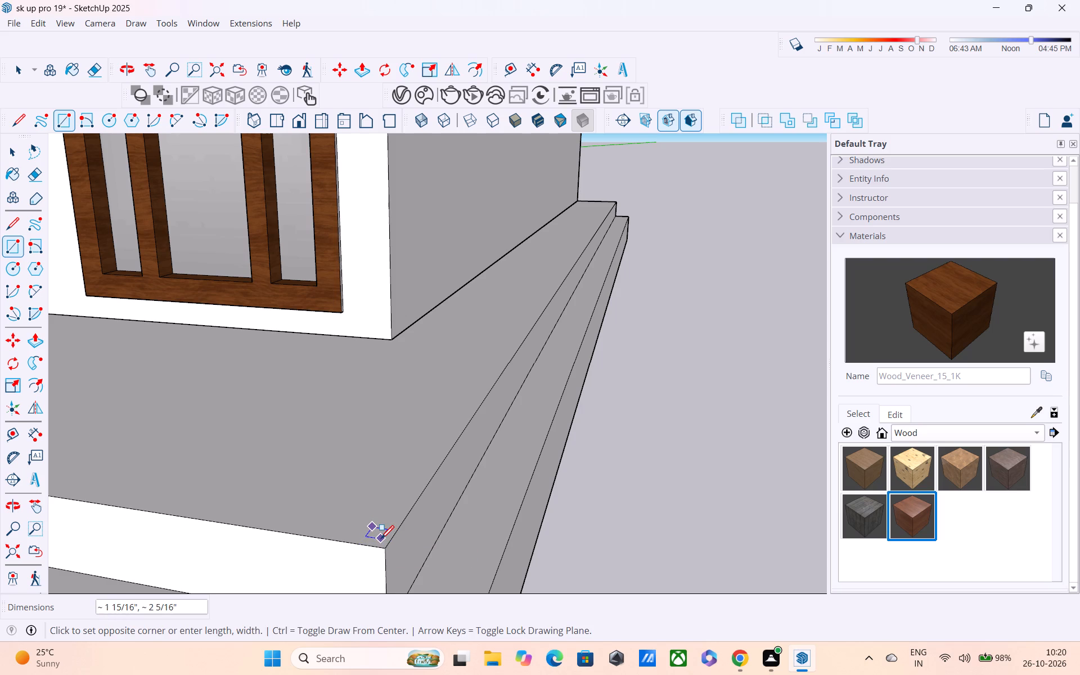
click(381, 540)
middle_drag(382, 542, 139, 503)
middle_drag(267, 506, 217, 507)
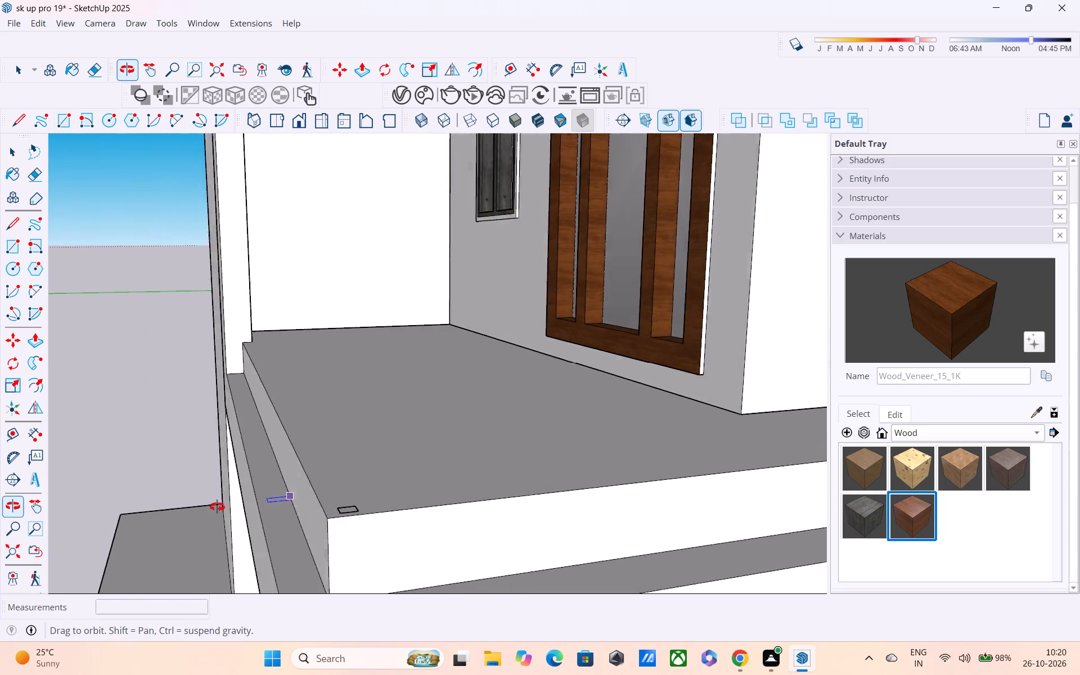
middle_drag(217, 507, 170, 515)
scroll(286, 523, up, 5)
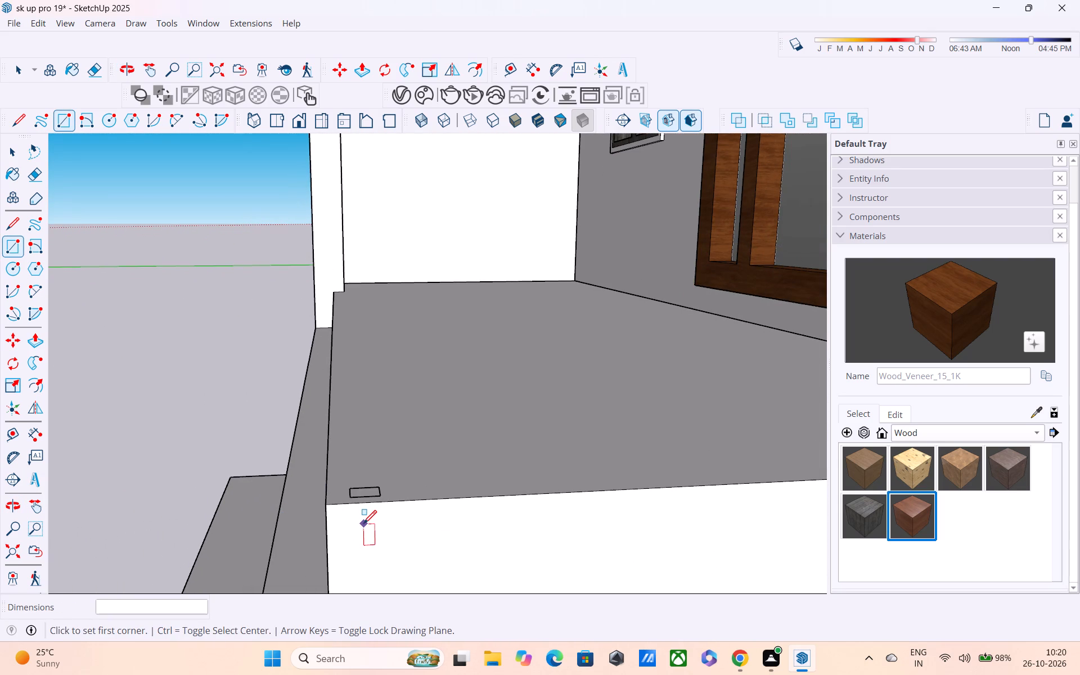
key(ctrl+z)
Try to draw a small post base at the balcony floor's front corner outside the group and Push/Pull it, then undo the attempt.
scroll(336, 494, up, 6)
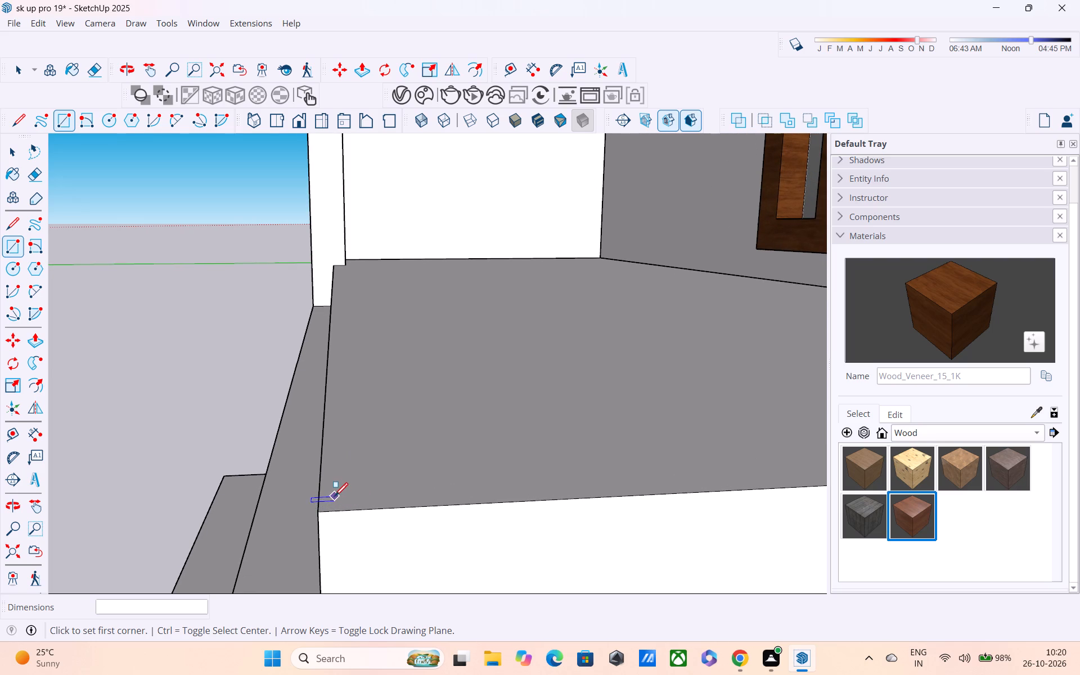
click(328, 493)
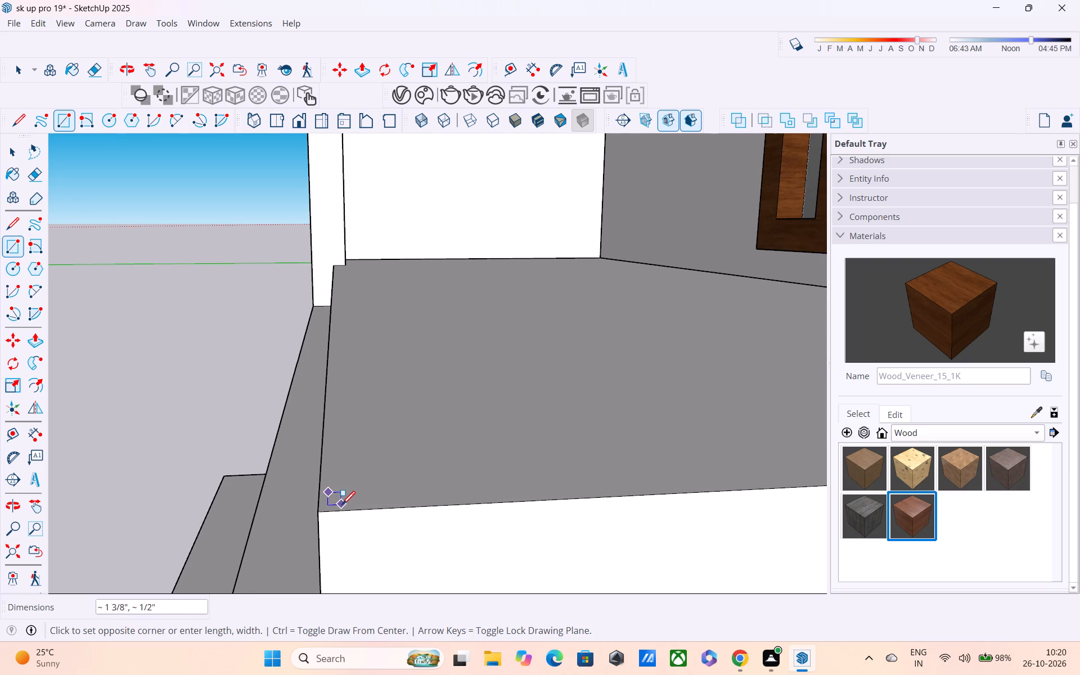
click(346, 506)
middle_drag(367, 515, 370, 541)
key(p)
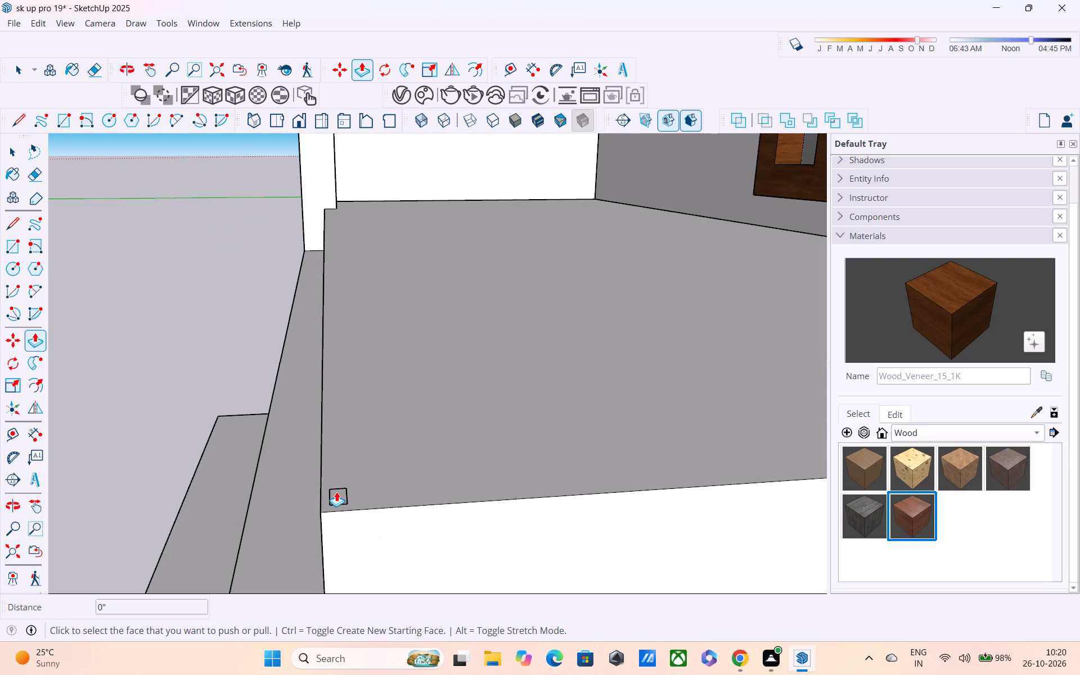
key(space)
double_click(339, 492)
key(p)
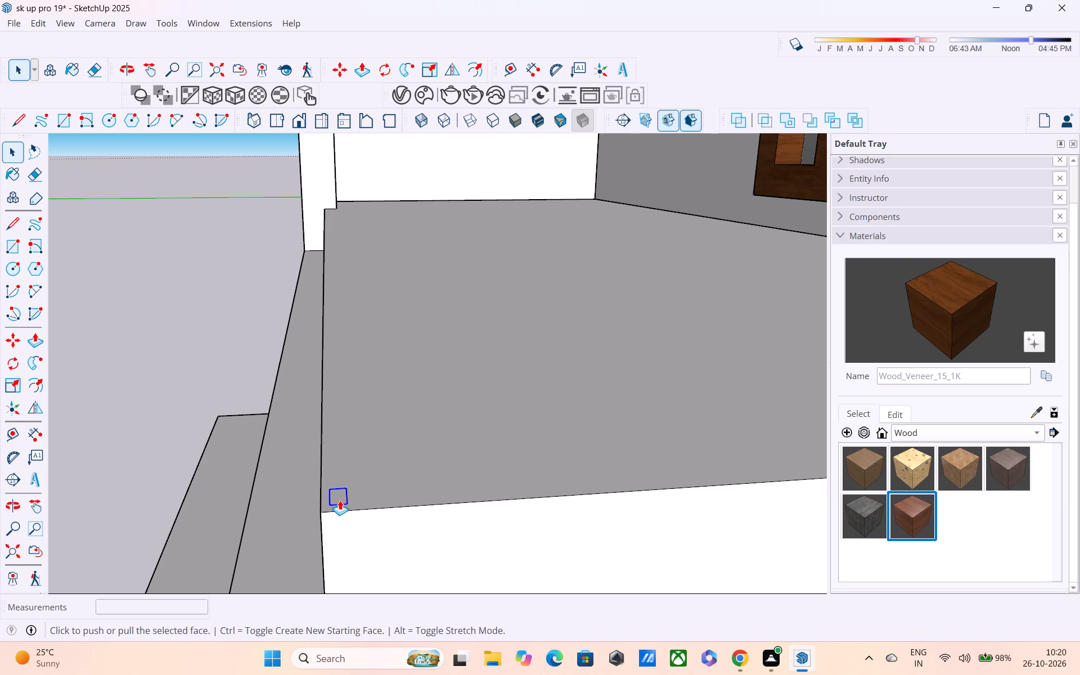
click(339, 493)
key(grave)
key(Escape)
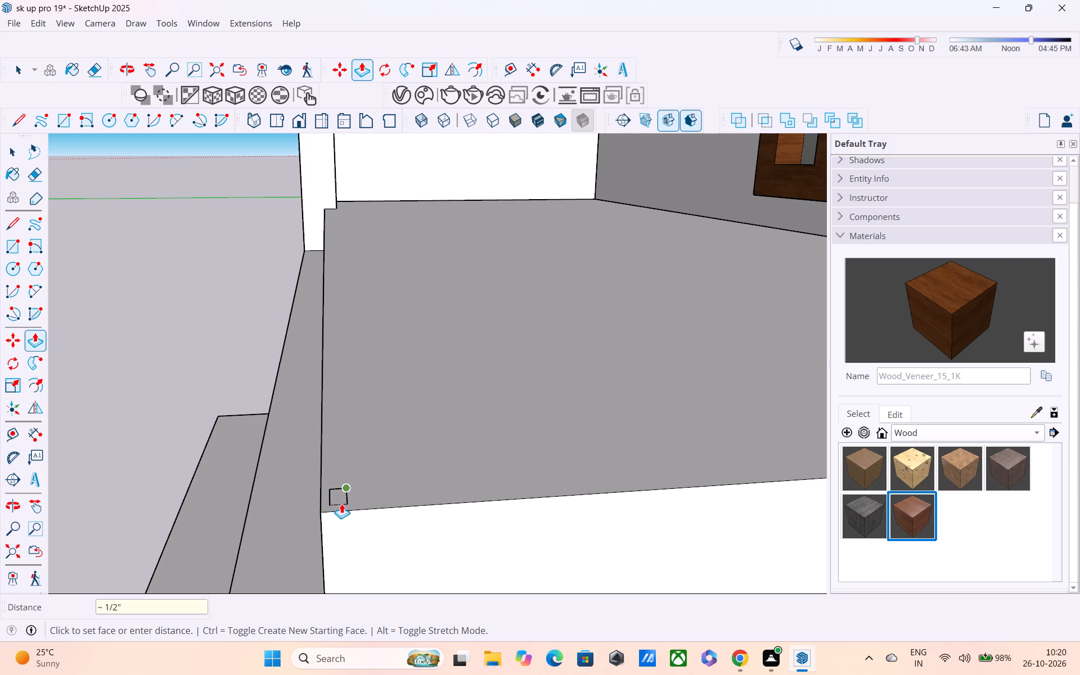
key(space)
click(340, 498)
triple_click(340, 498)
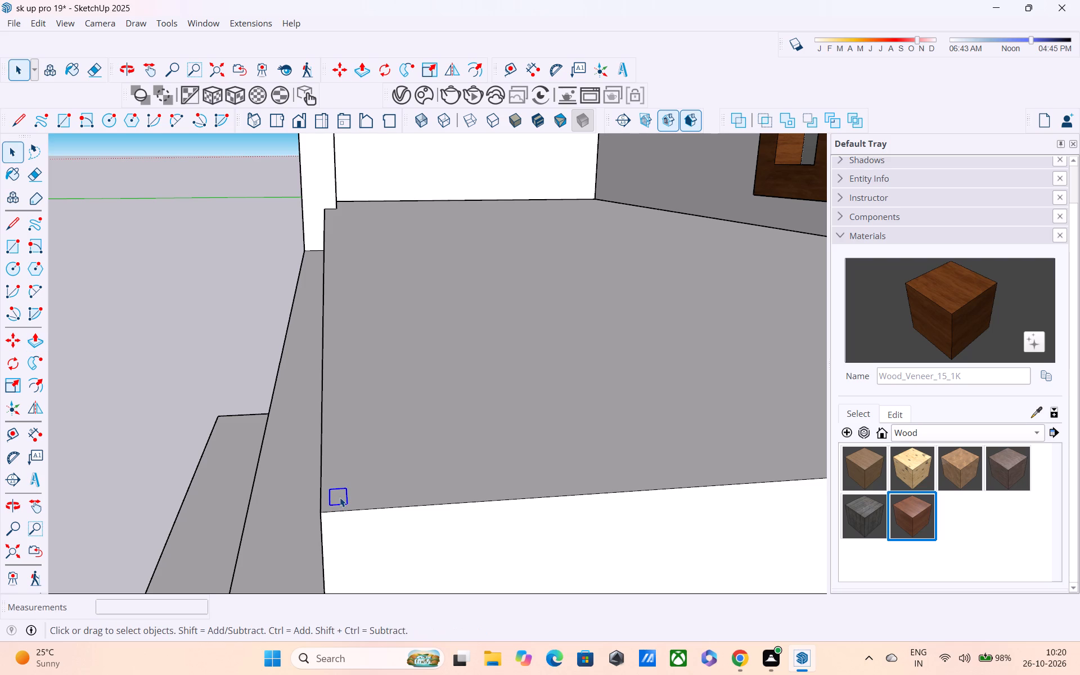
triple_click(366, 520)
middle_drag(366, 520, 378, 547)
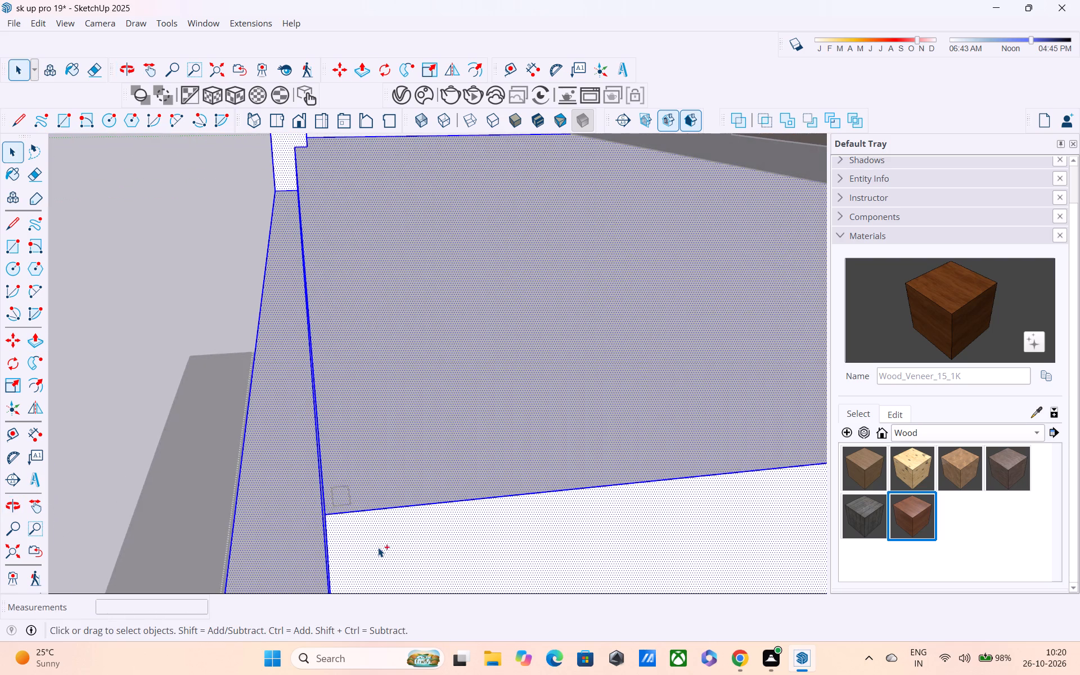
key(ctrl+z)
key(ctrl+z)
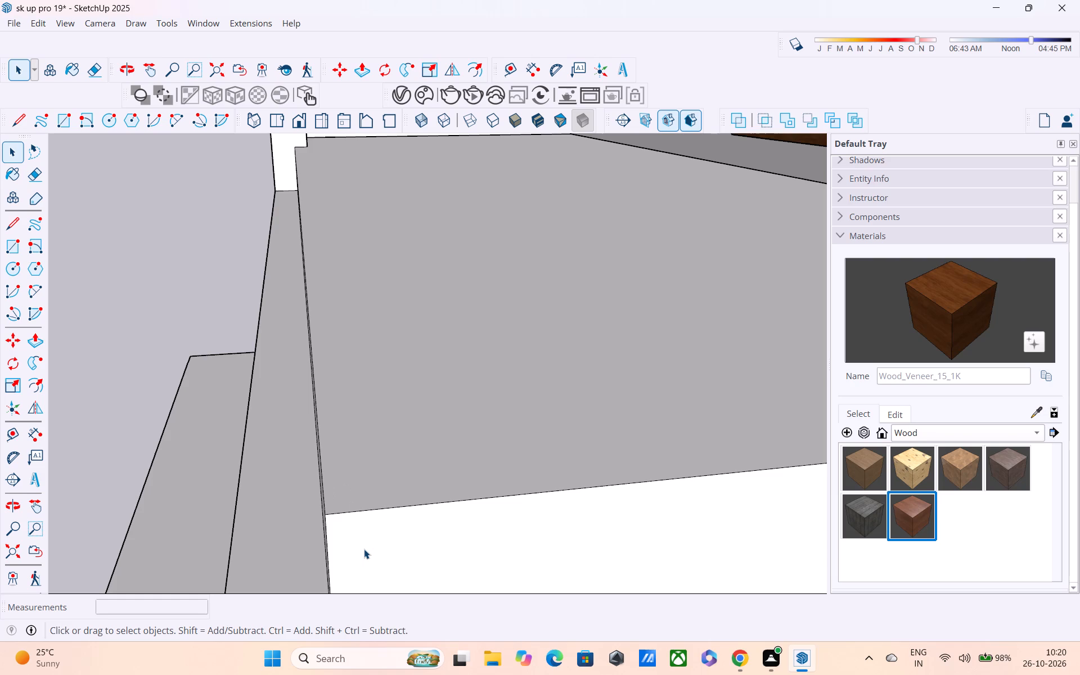
Inside the balcony group, draw a small rectangle on the floor's front outer corner and Push/Pull it up 2' as a railing post.
double_click(364, 549)
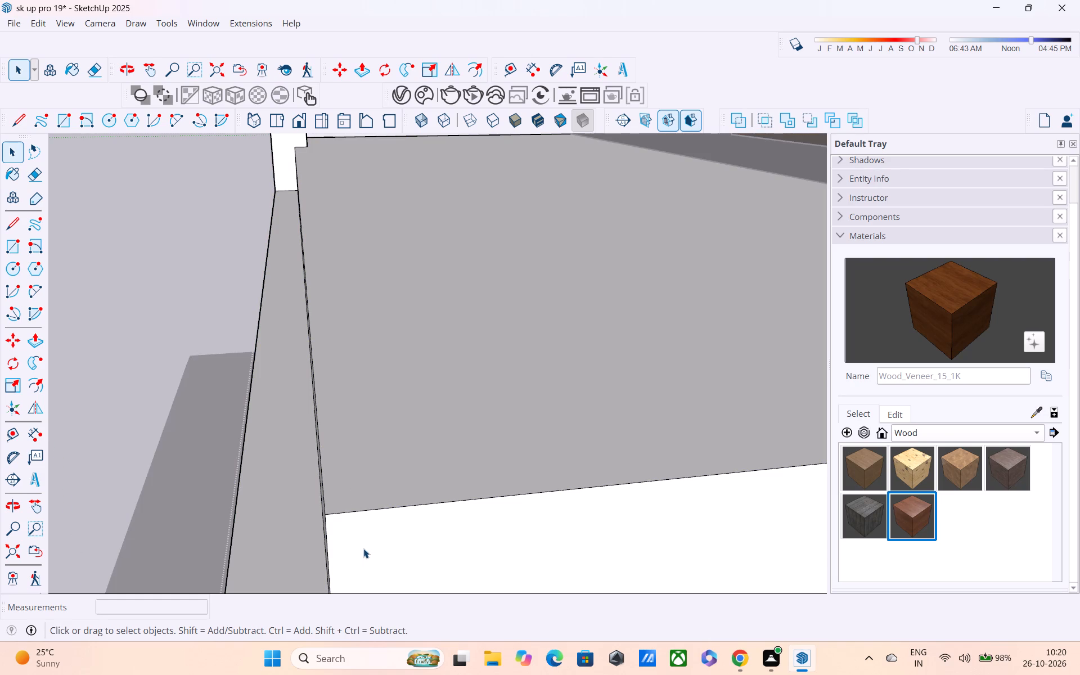
key(r)
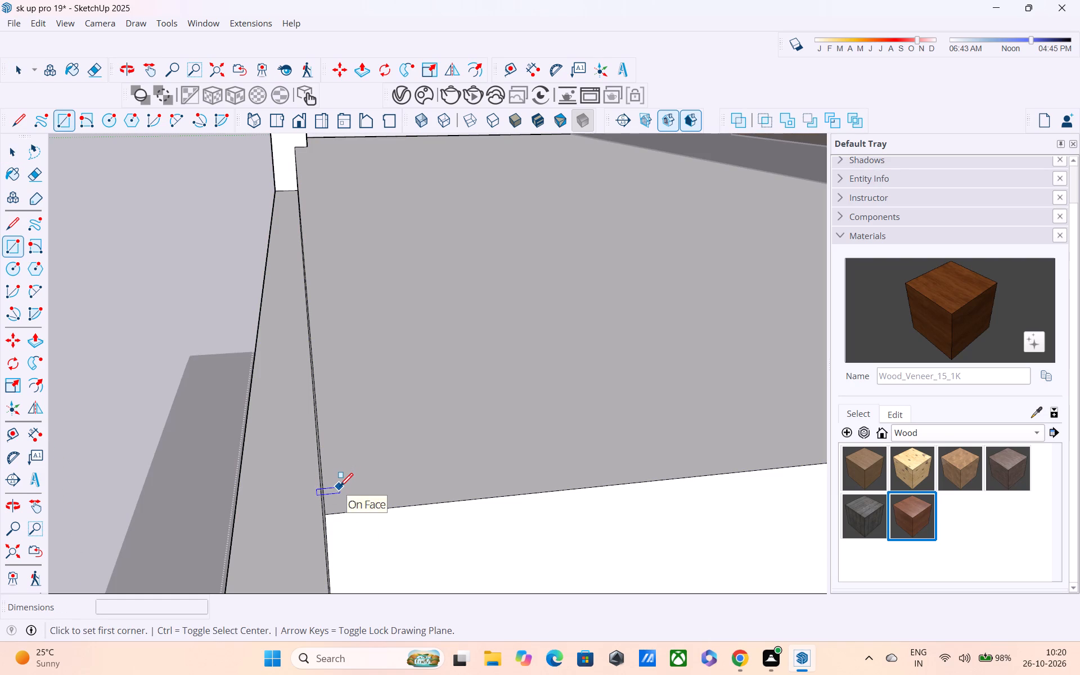
click(336, 480)
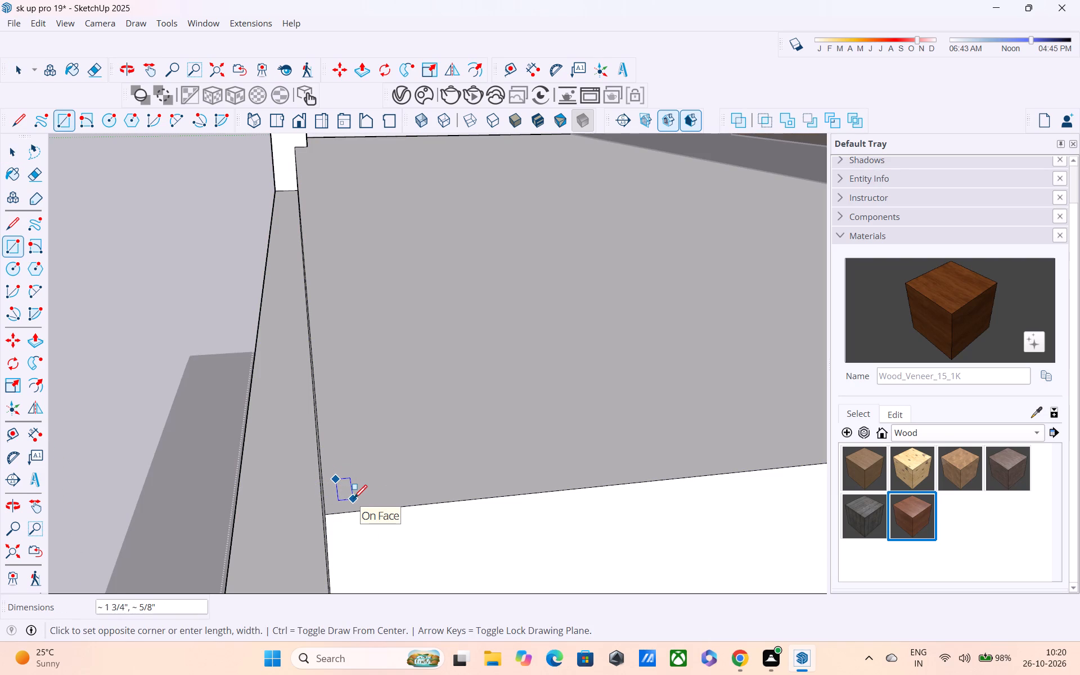
click(358, 499)
key(p)
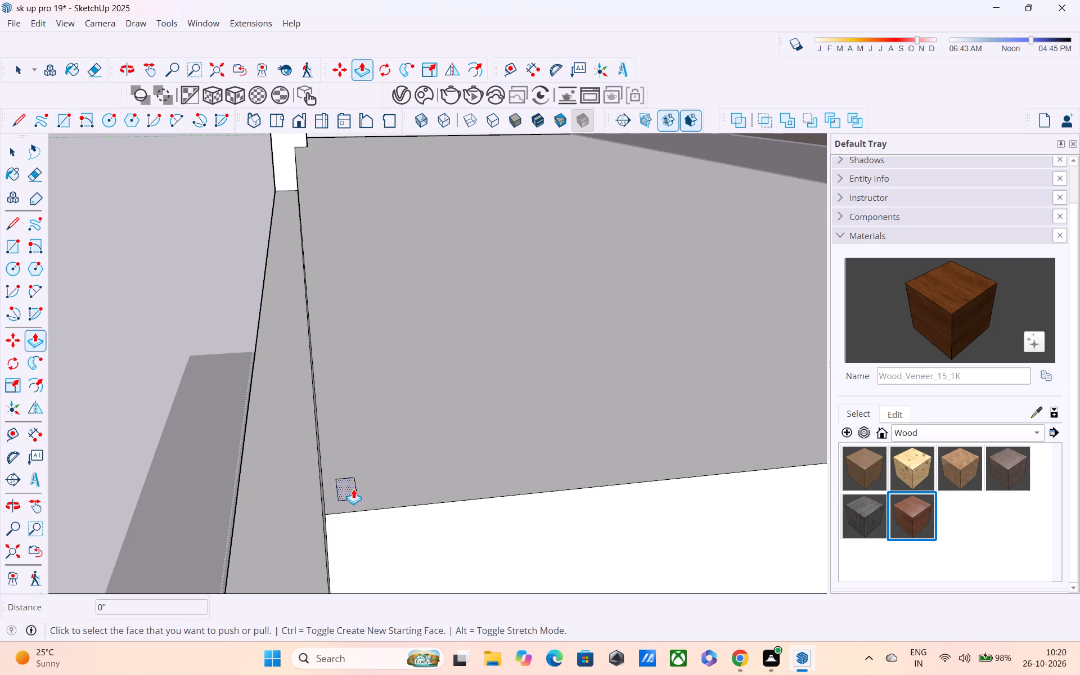
click(353, 489)
scroll(361, 419, down, 3)
middle_drag(361, 419, 464, 344)
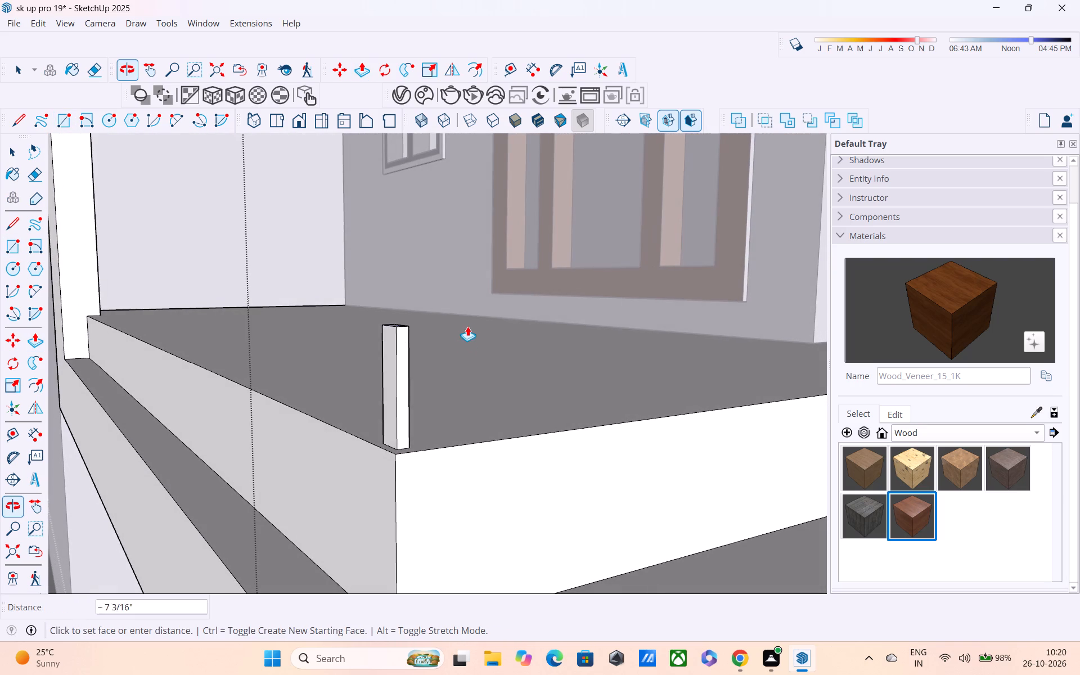
middle_drag(469, 311, 470, 302)
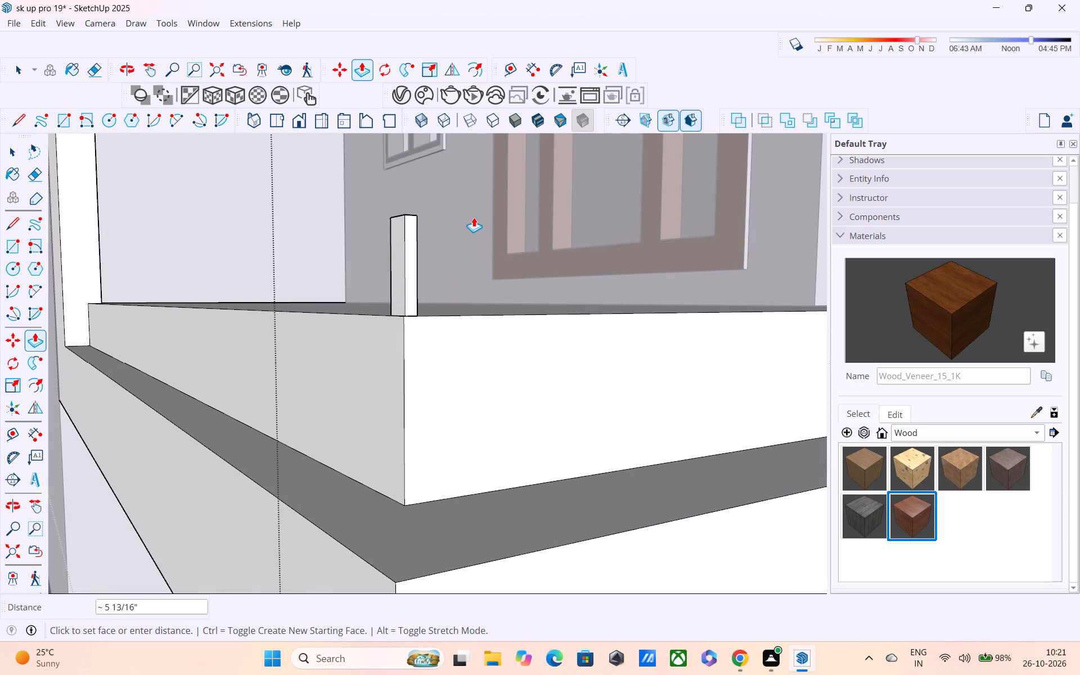
text(2')
key(Return)
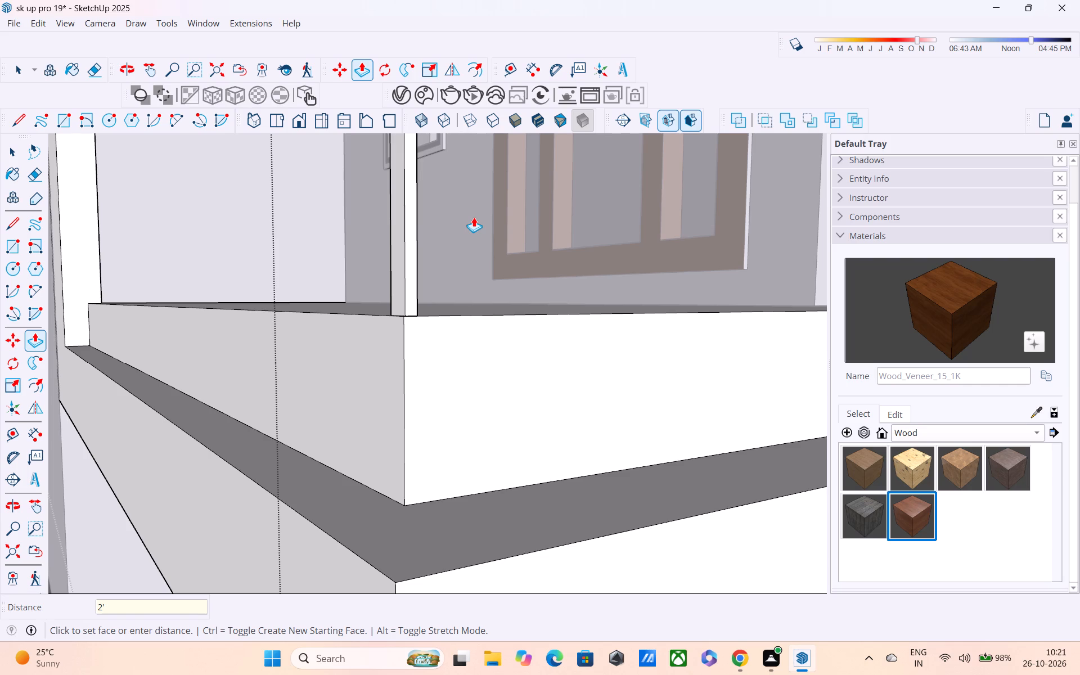
Examine the corner railing post on the middle-floor balcony from the front, the side and above.
scroll(474, 217, down, 8)
middle_drag(467, 213, 592, 268)
scroll(622, 281, down, 4)
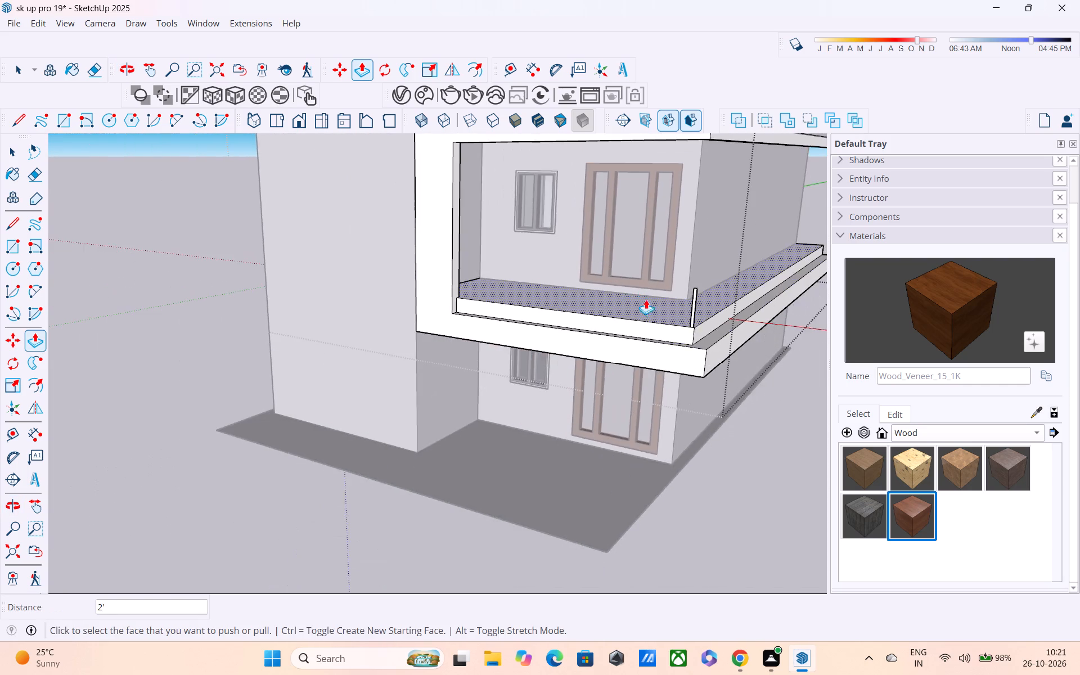
middle_drag(655, 299, 708, 278)
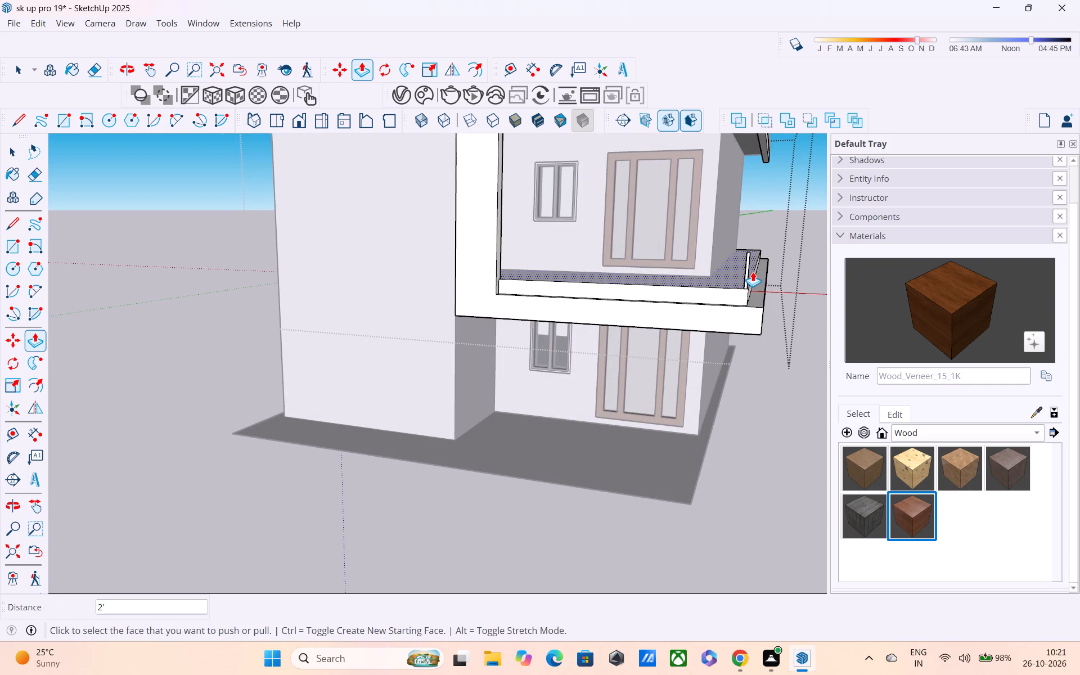
middle_drag(751, 272, 659, 340)
shift+middle_drag(668, 362, 518, 403)
middle_drag(489, 442, 513, 438)
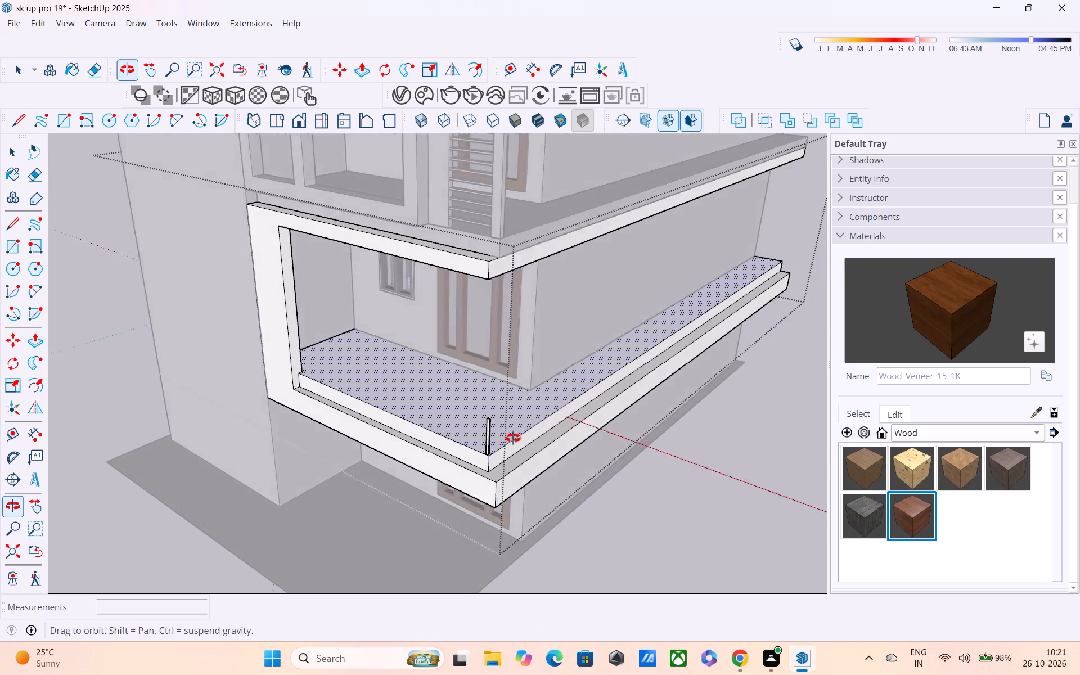
middle_drag(513, 438, 430, 488)
middle_drag(396, 373, 286, 375)
Draw a line across the corner post's face 4" below its top, splitting off the upper part of the face.
scroll(333, 400, up, 1)
middle_drag(353, 404, 430, 391)
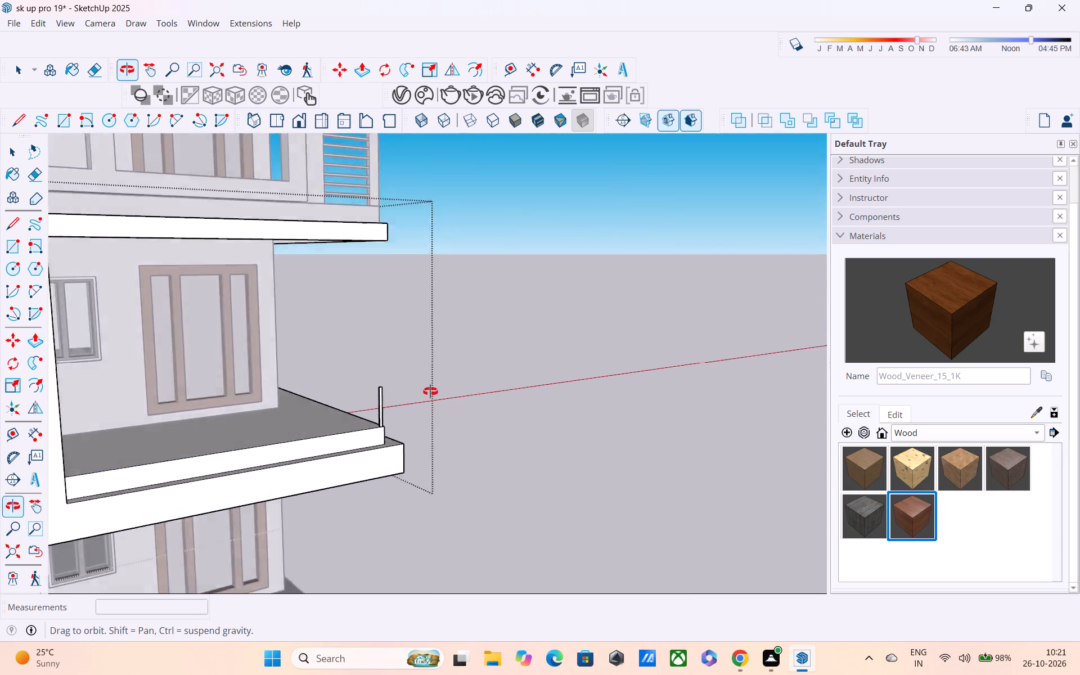
middle_drag(430, 391, 578, 353)
scroll(489, 420, up, 4)
scroll(438, 358, up, 8)
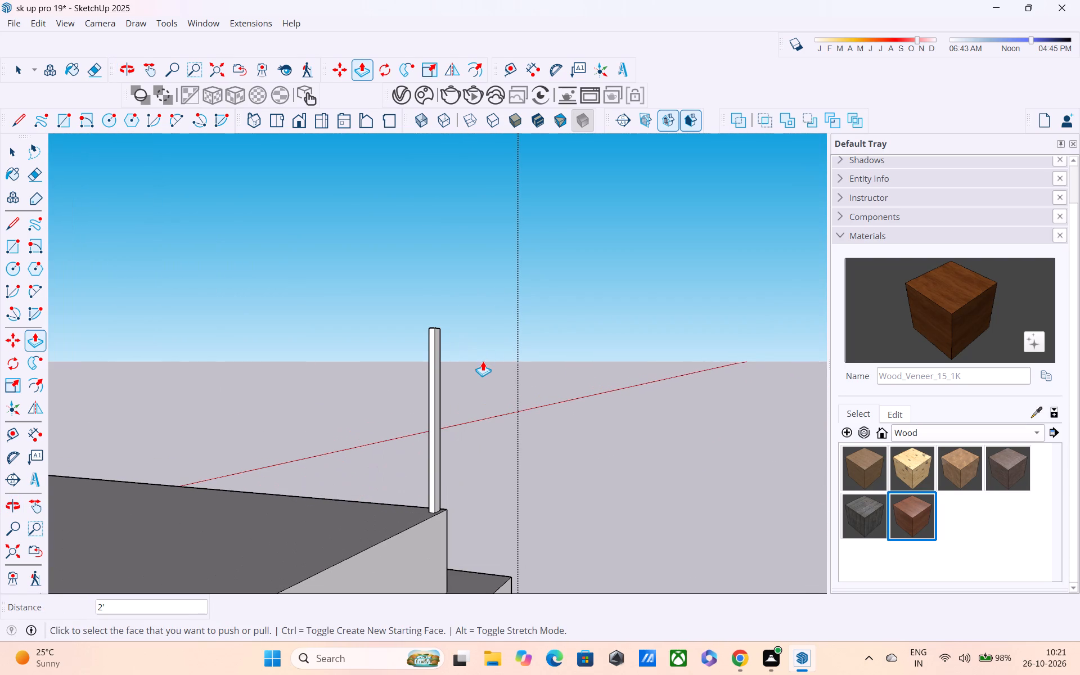
key(l)
scroll(457, 368, up, 4)
click(385, 235)
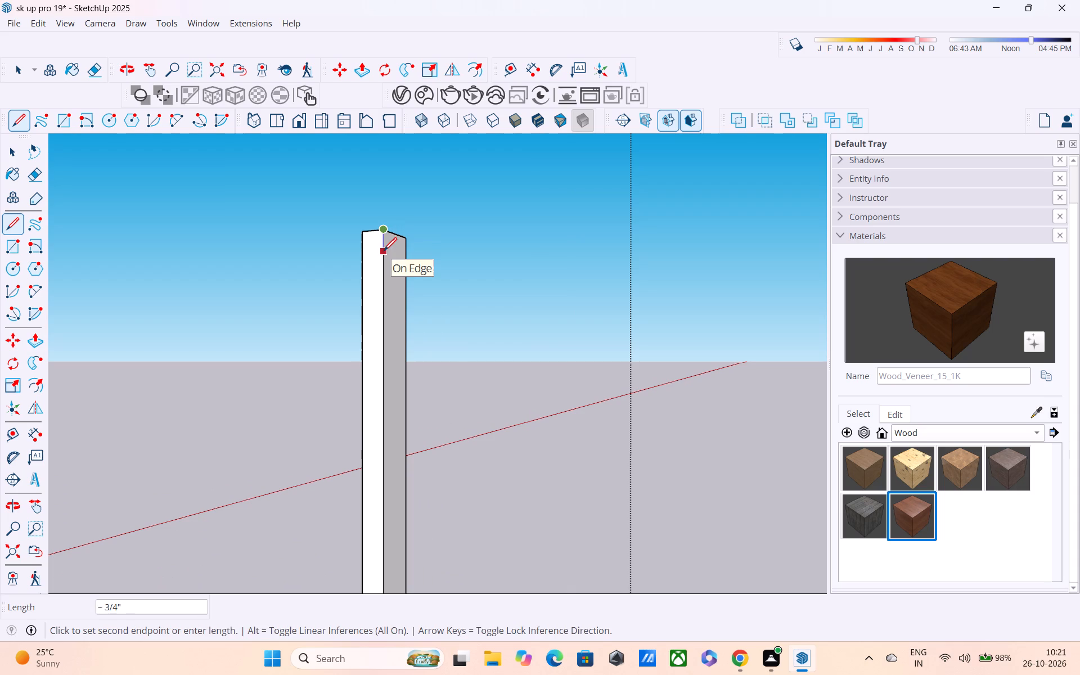
text(4")
key(Return)
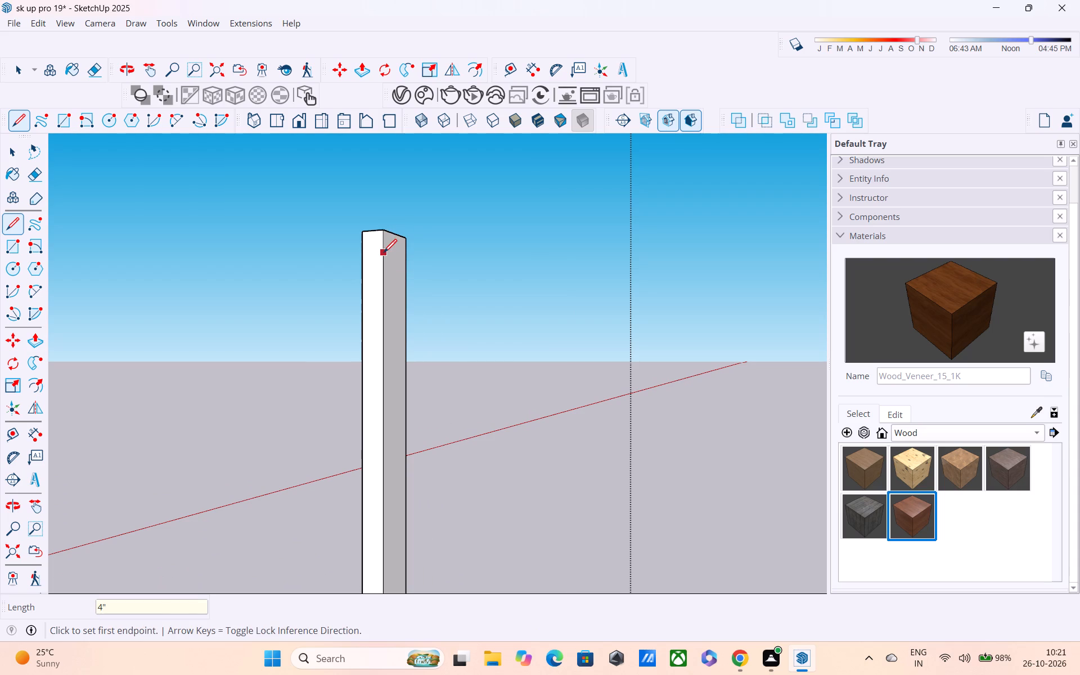
click(380, 291)
click(365, 283)
Push/Pull the post's upper 4" face along the balcony front to the frame at the opposite end, forming the top handrail.
key(p)
click(366, 263)
scroll(283, 303, down, 5)
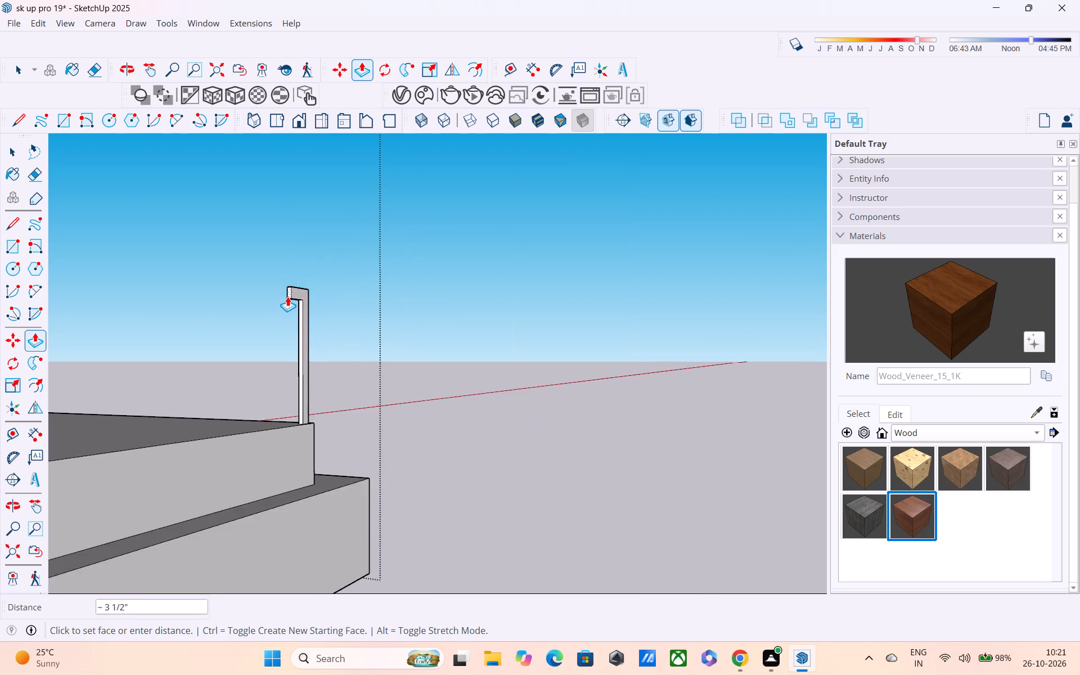
scroll(287, 296, down, 4)
shift+middle_drag(290, 296, 560, 270)
scroll(500, 290, down, 2)
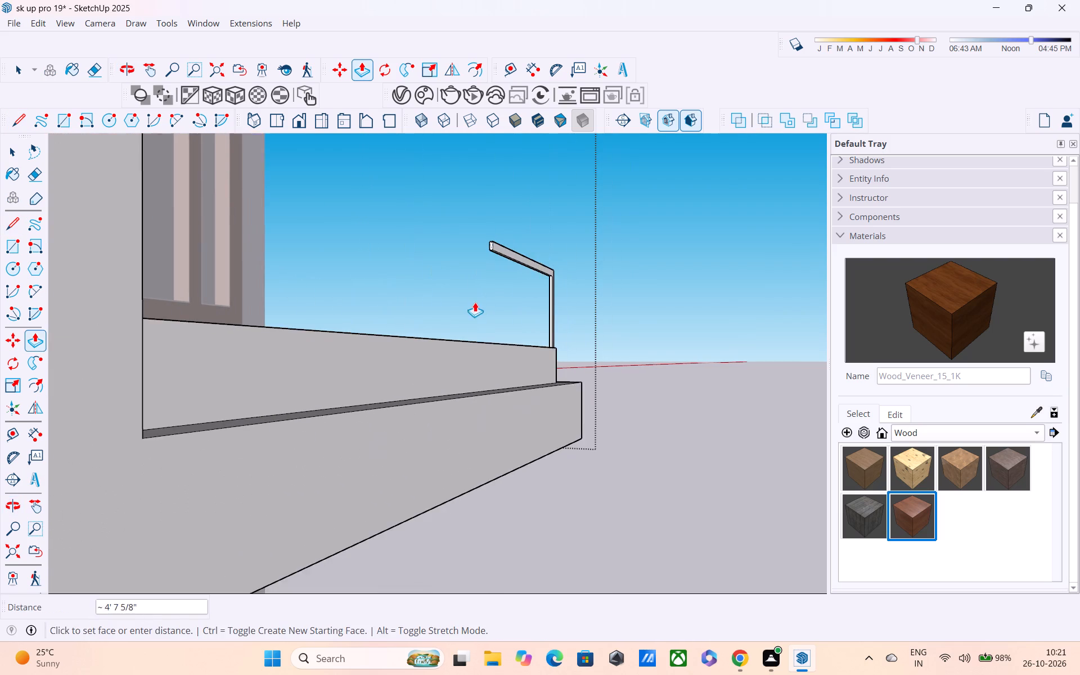
middle_drag(472, 303, 576, 301)
middle_drag(527, 312, 259, 398)
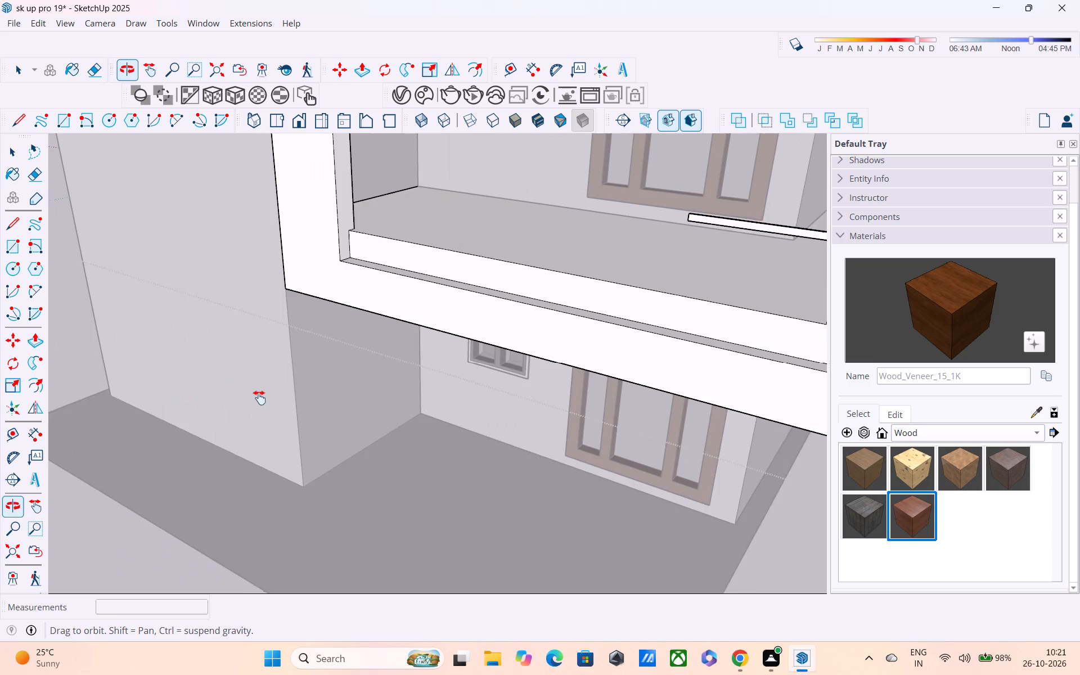
middle_drag(259, 398, 274, 436)
click(203, 395)
Examine the front handrail and corner post along the middle-floor balcony's front edge.
middle_drag(371, 421, 329, 377)
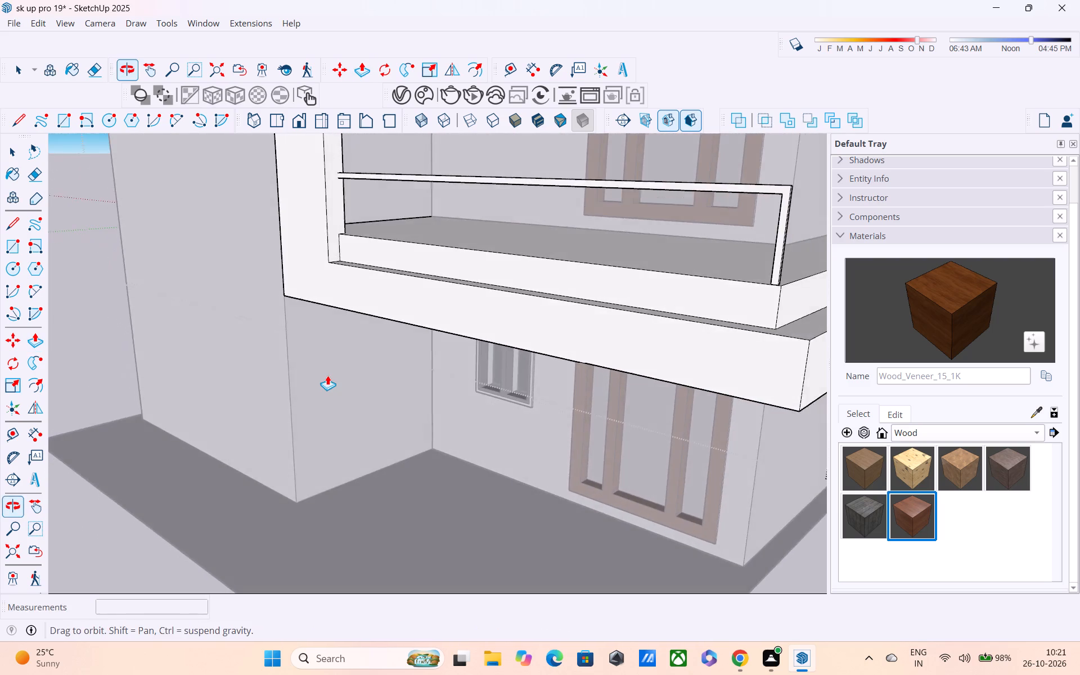
shift+middle_drag(327, 374, 99, 430)
shift+scroll(327, 374, down, 1)
scroll(227, 403, down, 3)
middle_drag(348, 396, 535, 338)
key(space)
scroll(335, 307, up, 5)
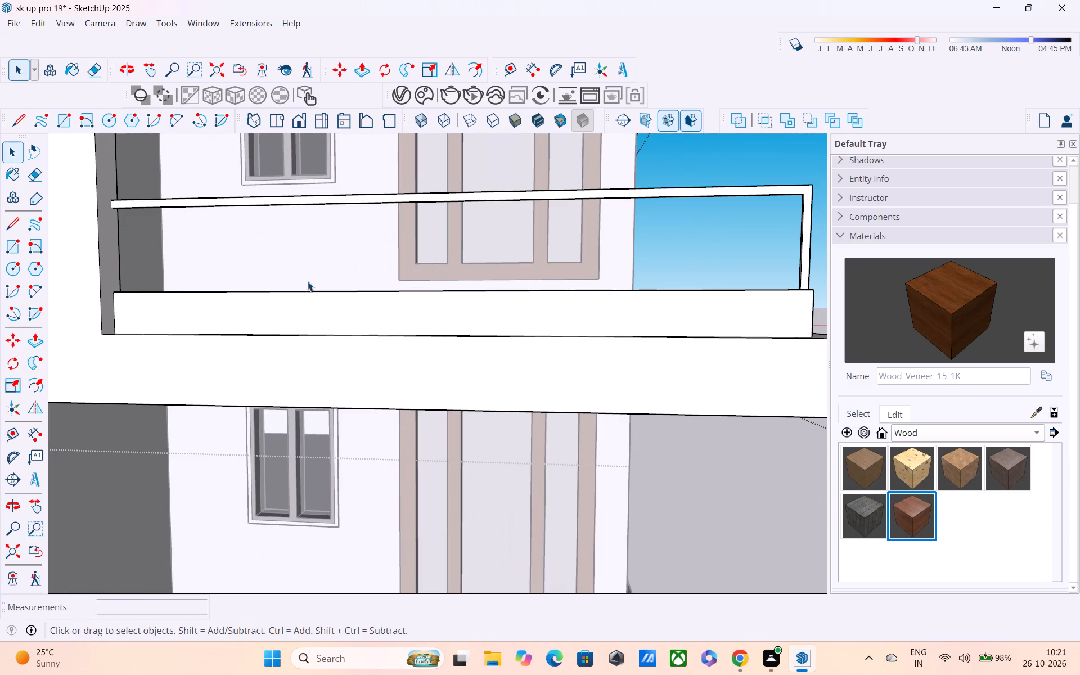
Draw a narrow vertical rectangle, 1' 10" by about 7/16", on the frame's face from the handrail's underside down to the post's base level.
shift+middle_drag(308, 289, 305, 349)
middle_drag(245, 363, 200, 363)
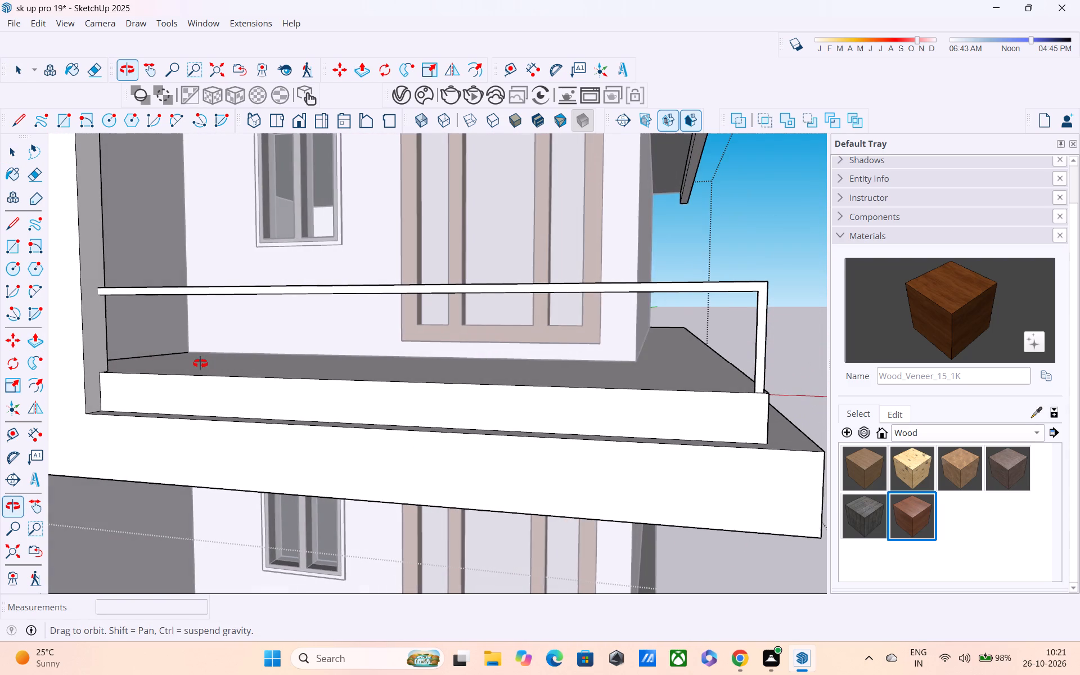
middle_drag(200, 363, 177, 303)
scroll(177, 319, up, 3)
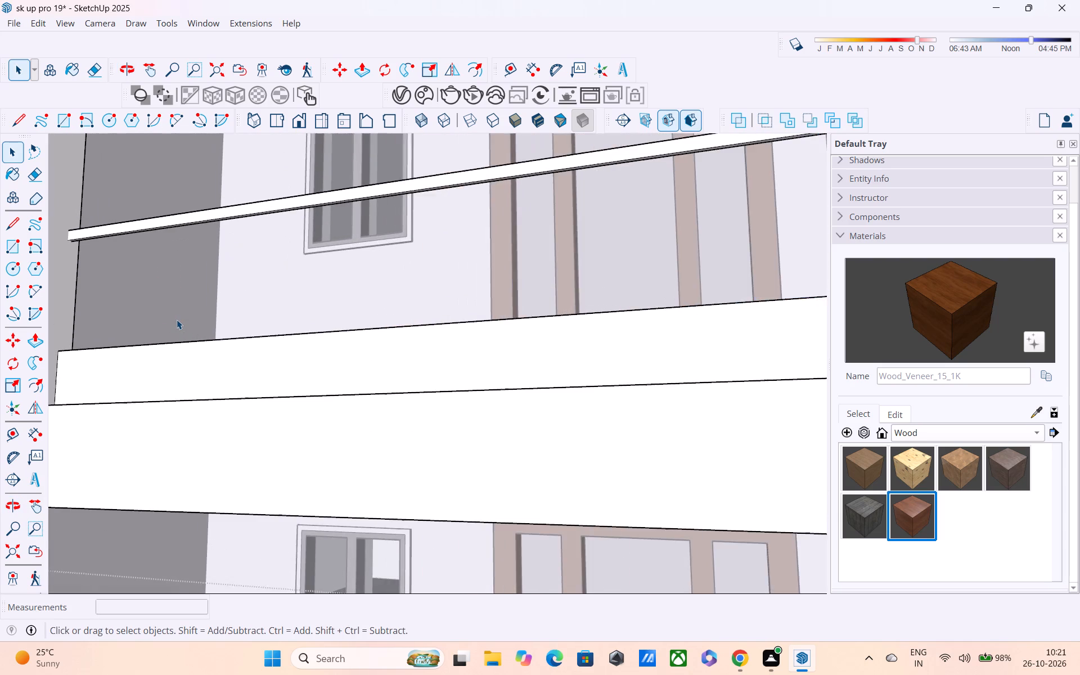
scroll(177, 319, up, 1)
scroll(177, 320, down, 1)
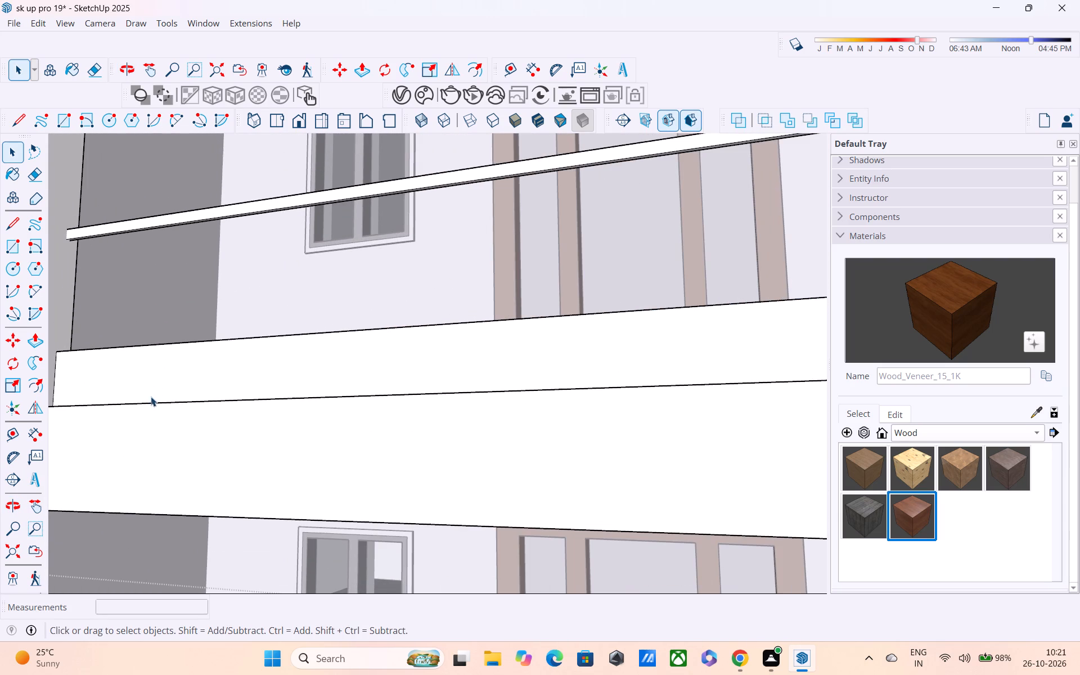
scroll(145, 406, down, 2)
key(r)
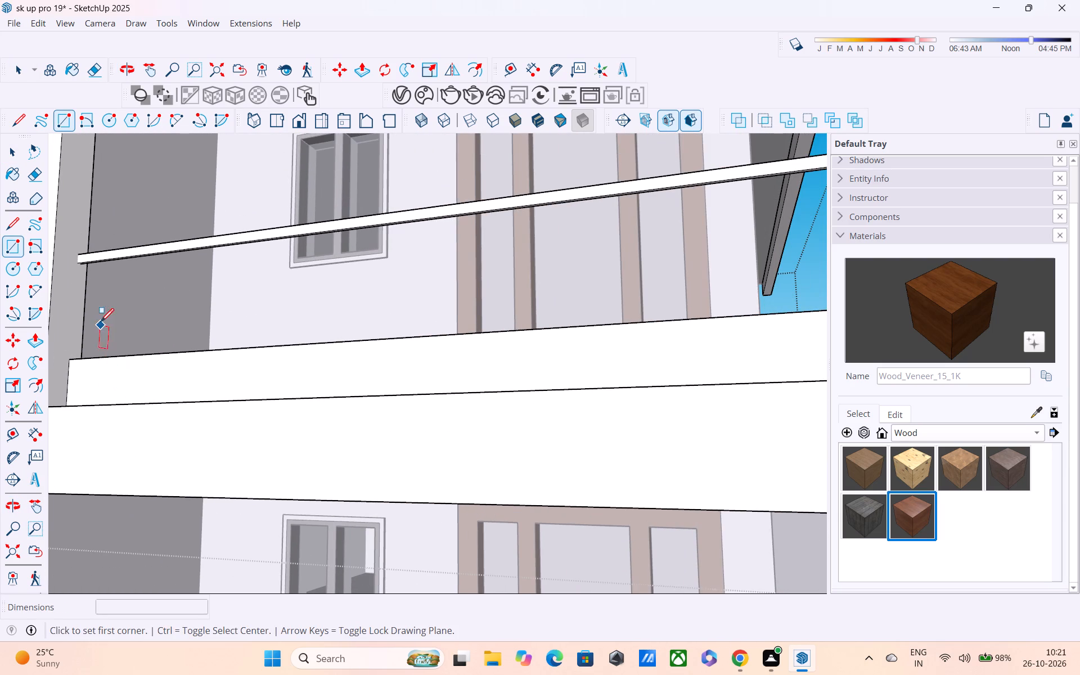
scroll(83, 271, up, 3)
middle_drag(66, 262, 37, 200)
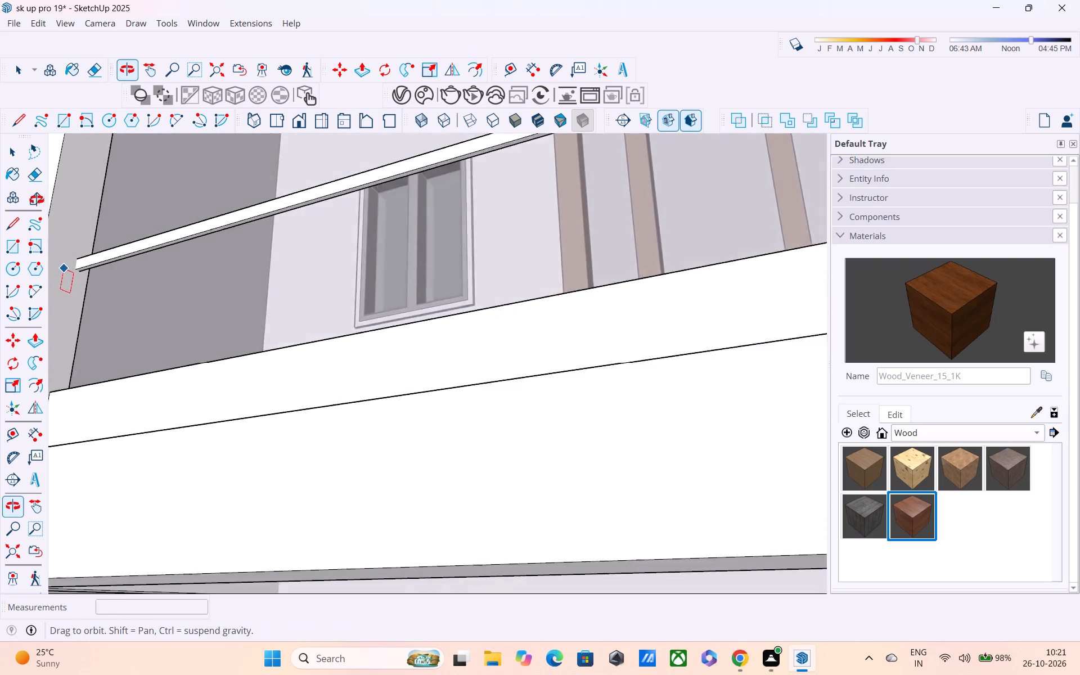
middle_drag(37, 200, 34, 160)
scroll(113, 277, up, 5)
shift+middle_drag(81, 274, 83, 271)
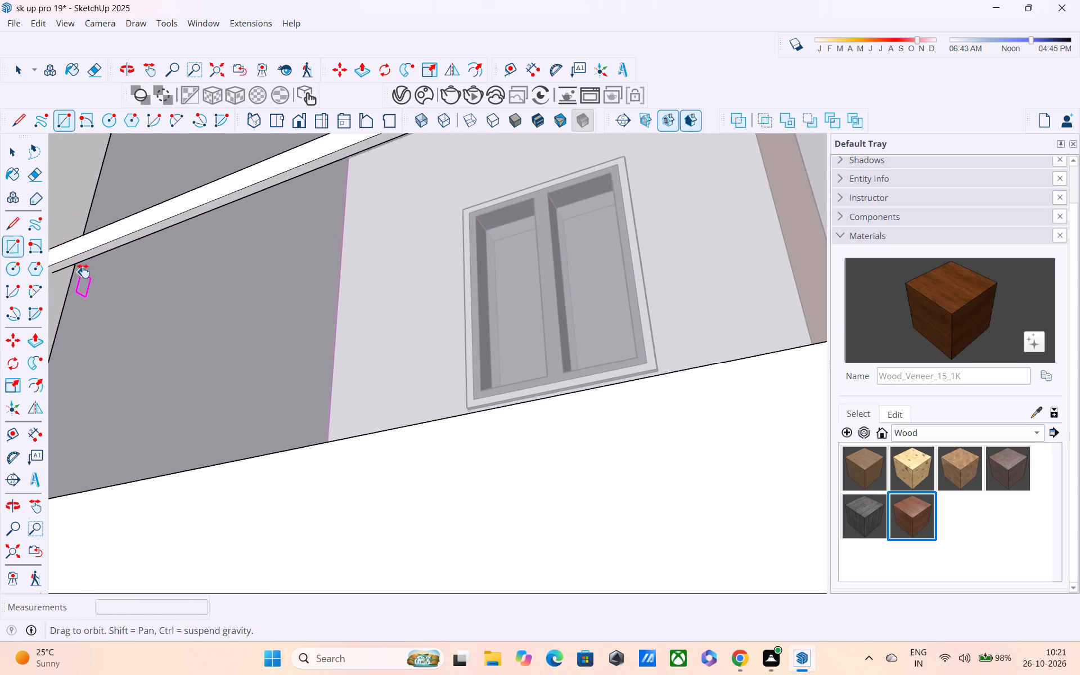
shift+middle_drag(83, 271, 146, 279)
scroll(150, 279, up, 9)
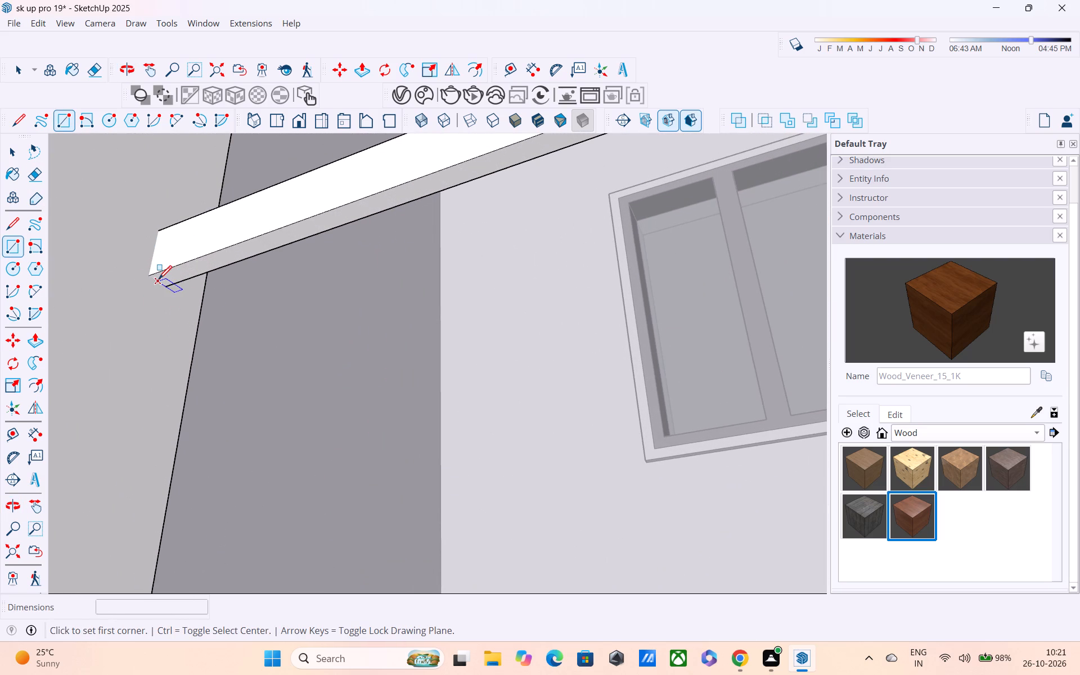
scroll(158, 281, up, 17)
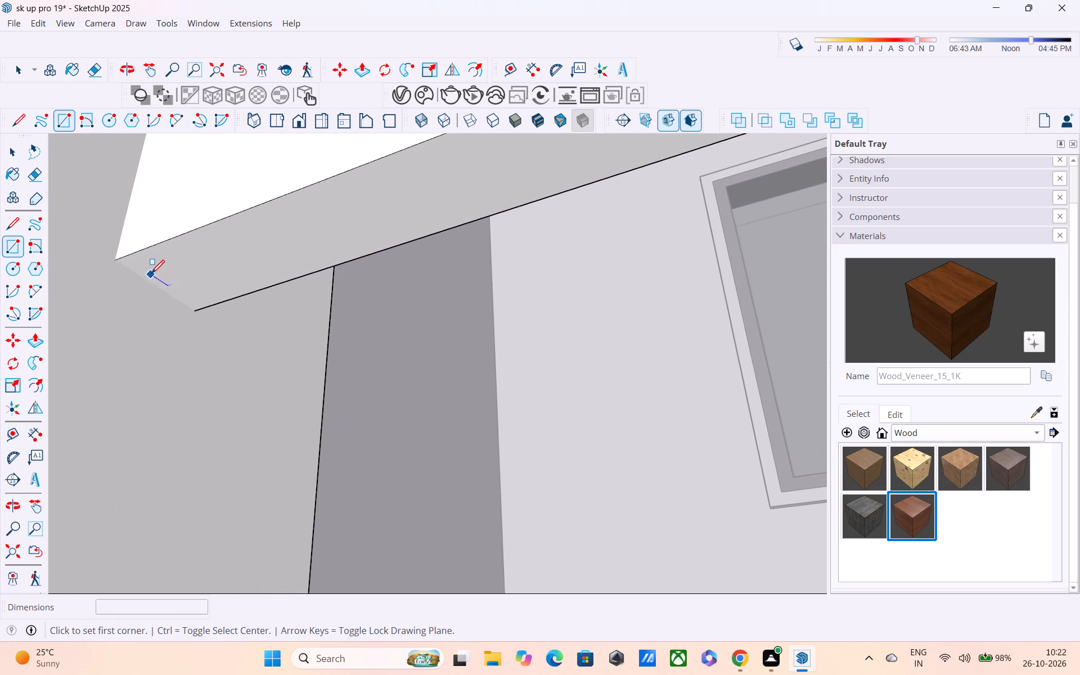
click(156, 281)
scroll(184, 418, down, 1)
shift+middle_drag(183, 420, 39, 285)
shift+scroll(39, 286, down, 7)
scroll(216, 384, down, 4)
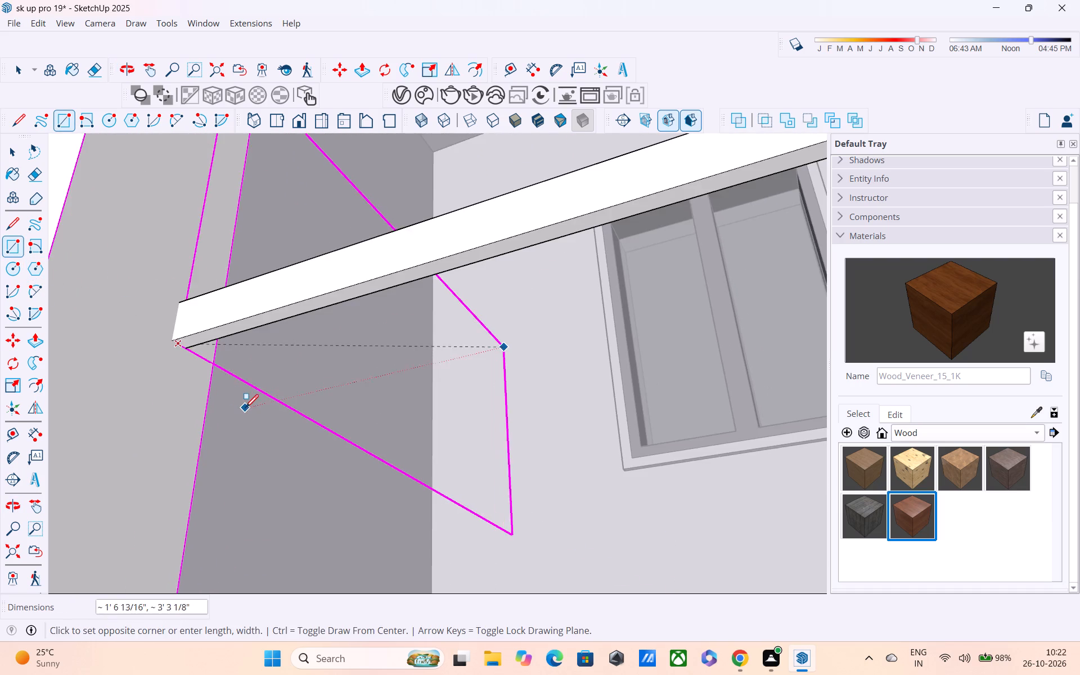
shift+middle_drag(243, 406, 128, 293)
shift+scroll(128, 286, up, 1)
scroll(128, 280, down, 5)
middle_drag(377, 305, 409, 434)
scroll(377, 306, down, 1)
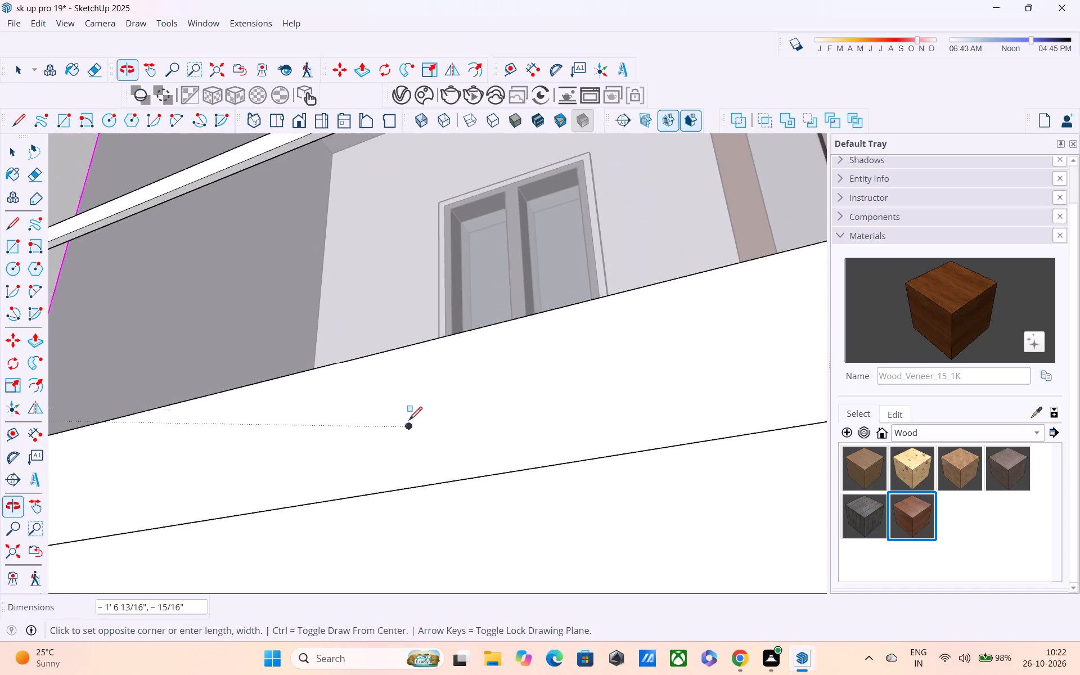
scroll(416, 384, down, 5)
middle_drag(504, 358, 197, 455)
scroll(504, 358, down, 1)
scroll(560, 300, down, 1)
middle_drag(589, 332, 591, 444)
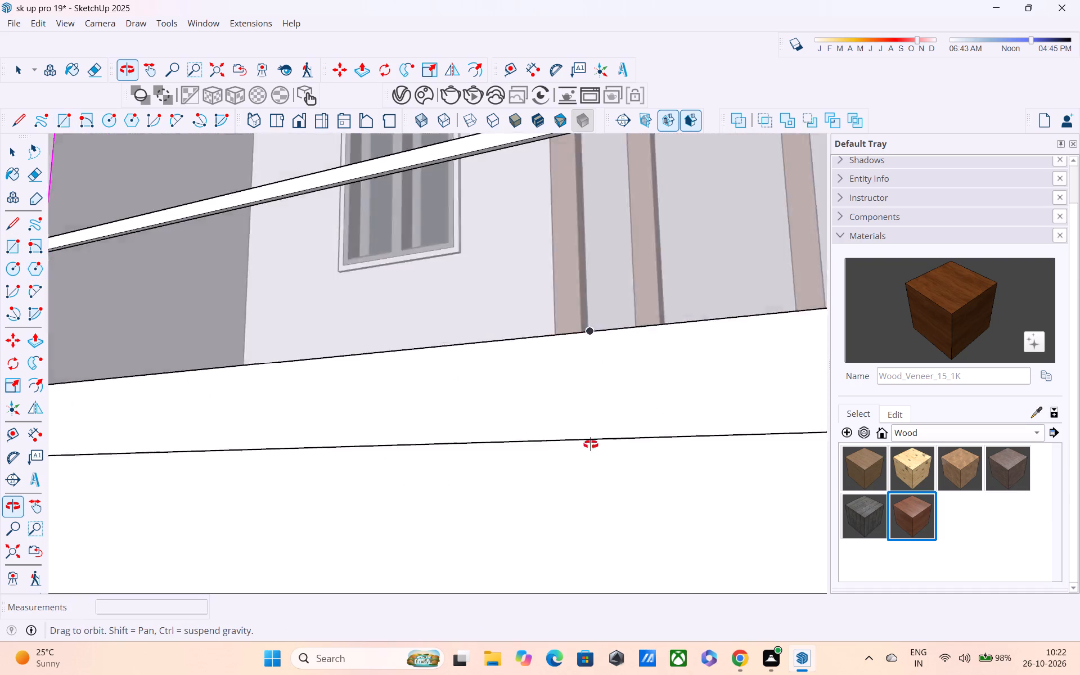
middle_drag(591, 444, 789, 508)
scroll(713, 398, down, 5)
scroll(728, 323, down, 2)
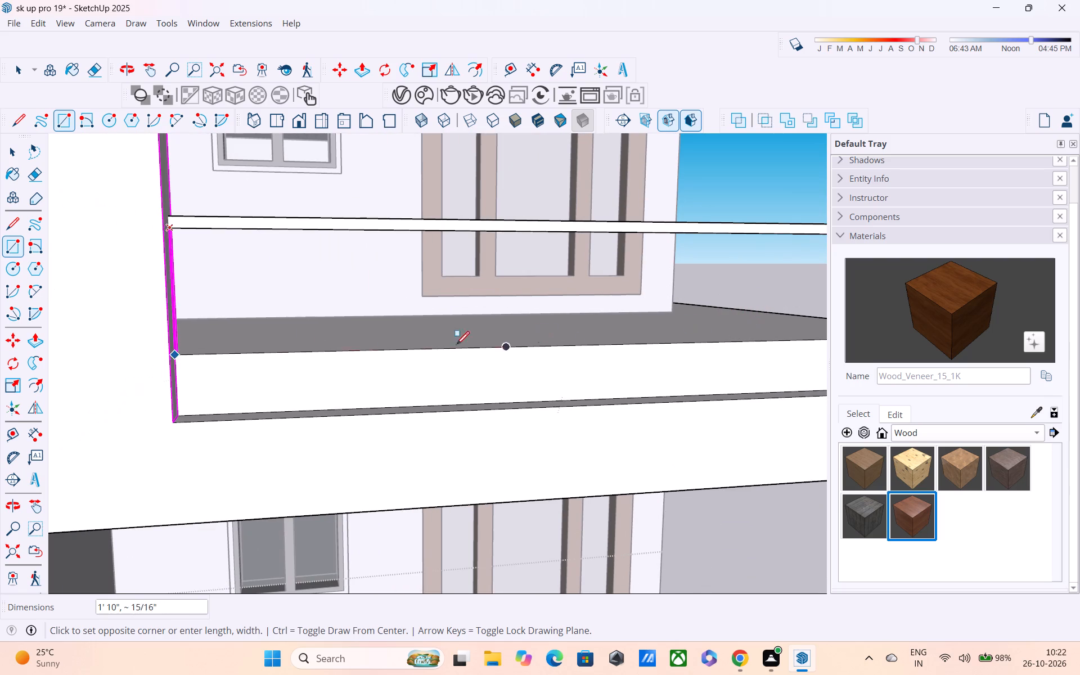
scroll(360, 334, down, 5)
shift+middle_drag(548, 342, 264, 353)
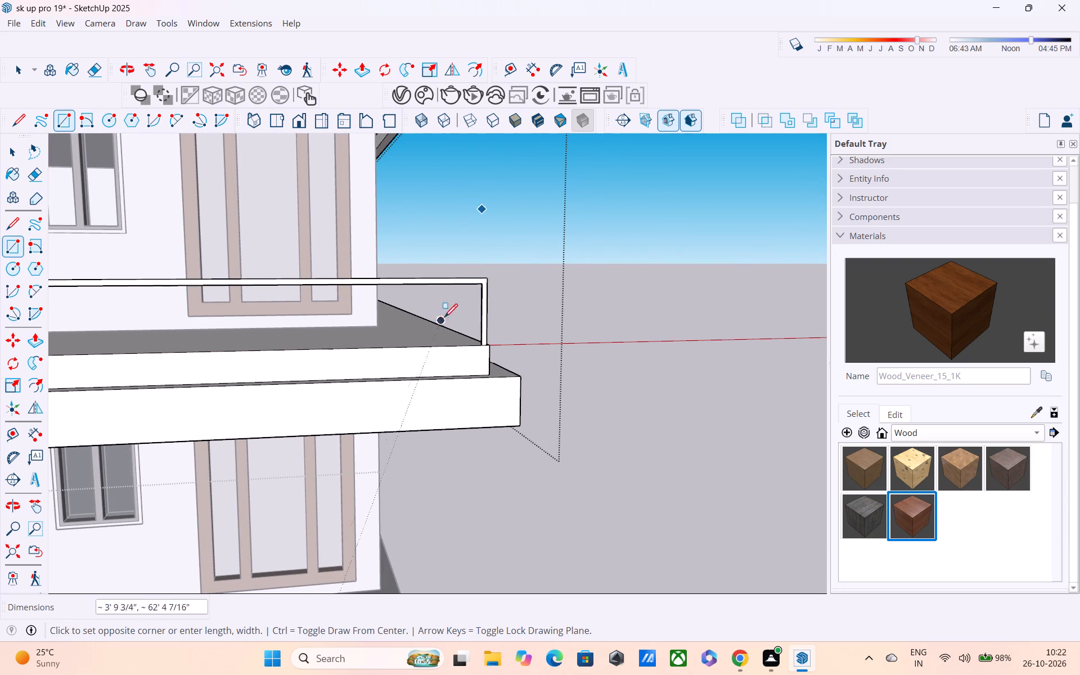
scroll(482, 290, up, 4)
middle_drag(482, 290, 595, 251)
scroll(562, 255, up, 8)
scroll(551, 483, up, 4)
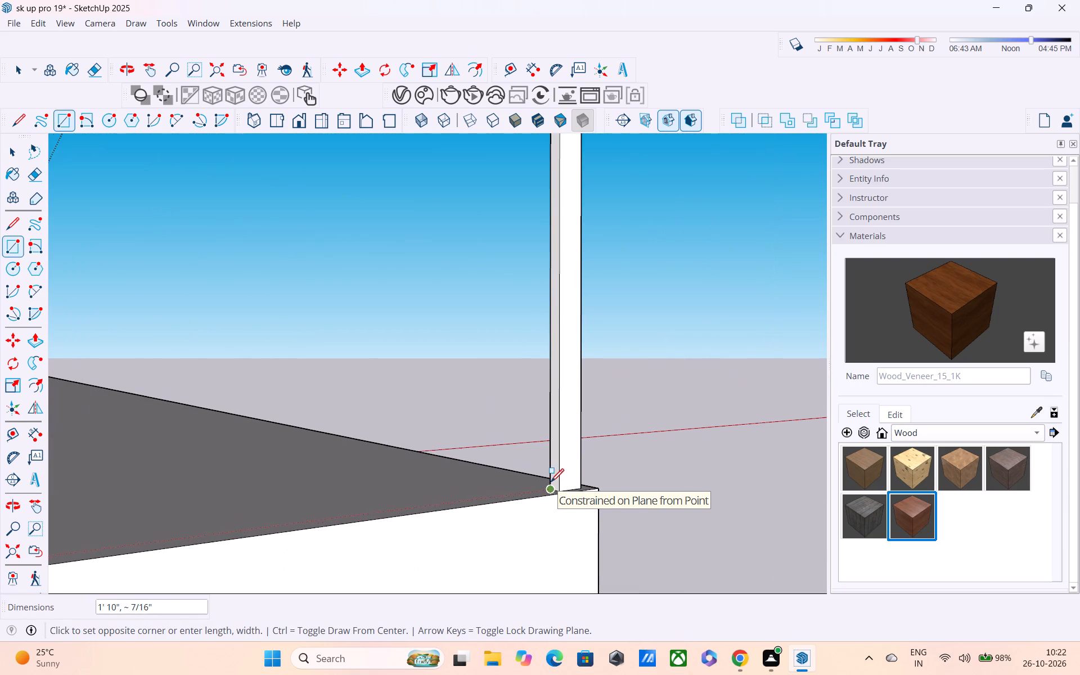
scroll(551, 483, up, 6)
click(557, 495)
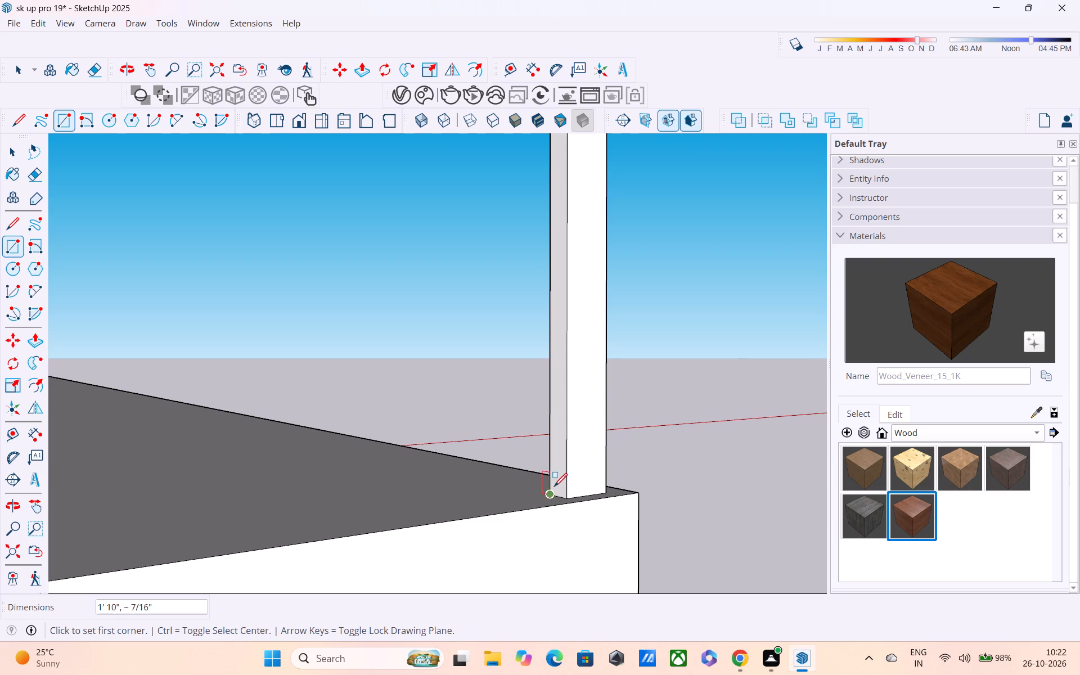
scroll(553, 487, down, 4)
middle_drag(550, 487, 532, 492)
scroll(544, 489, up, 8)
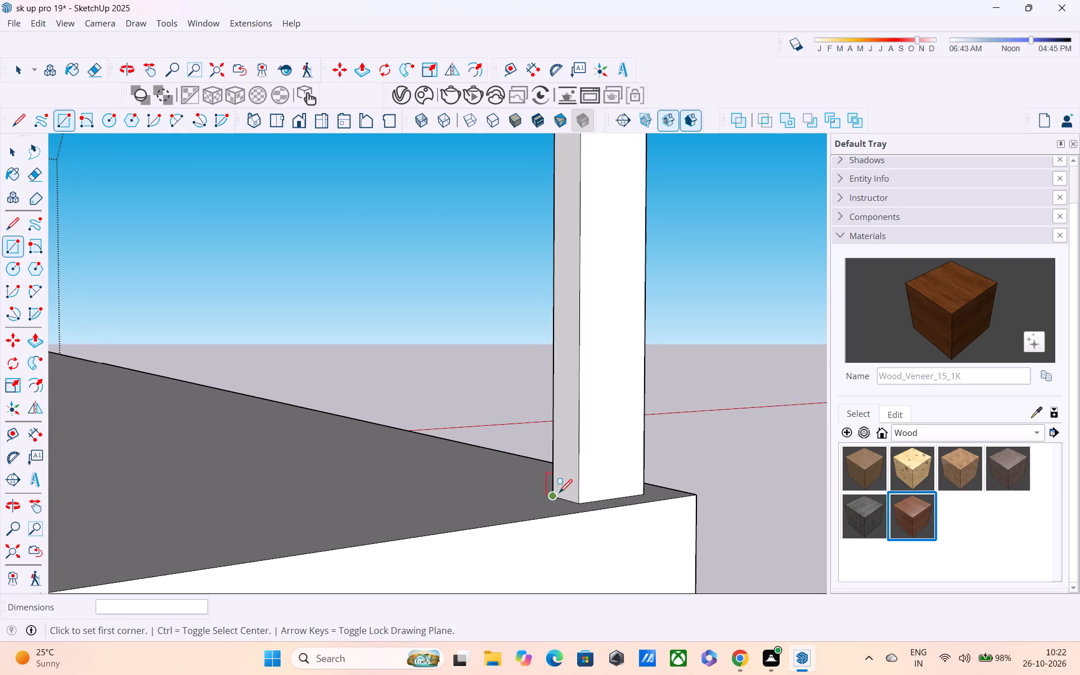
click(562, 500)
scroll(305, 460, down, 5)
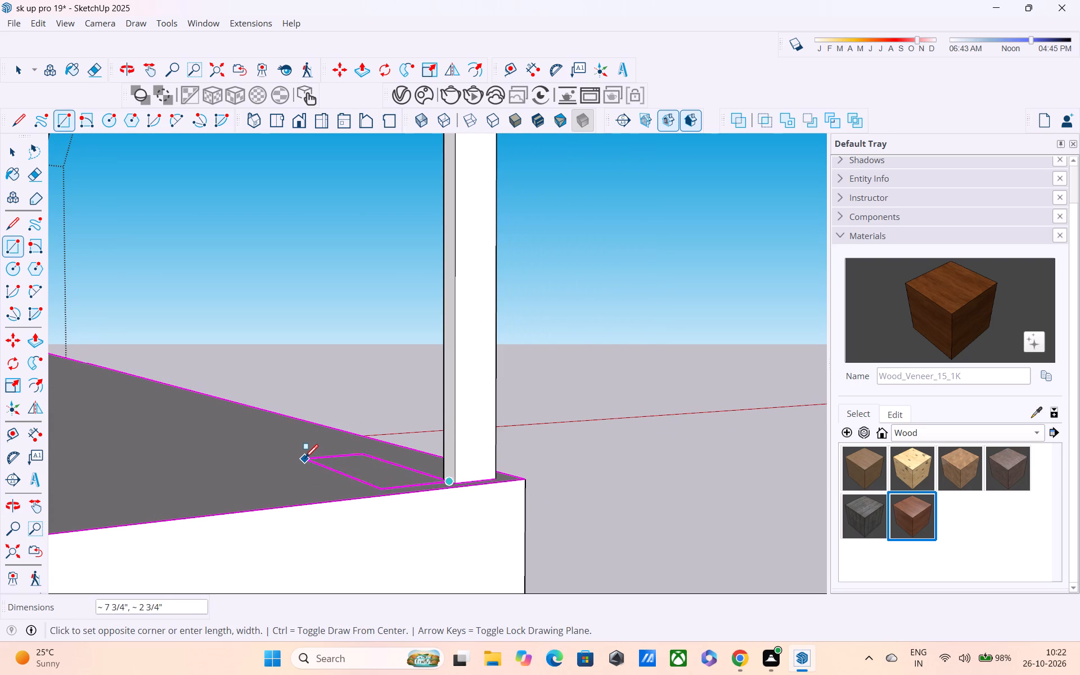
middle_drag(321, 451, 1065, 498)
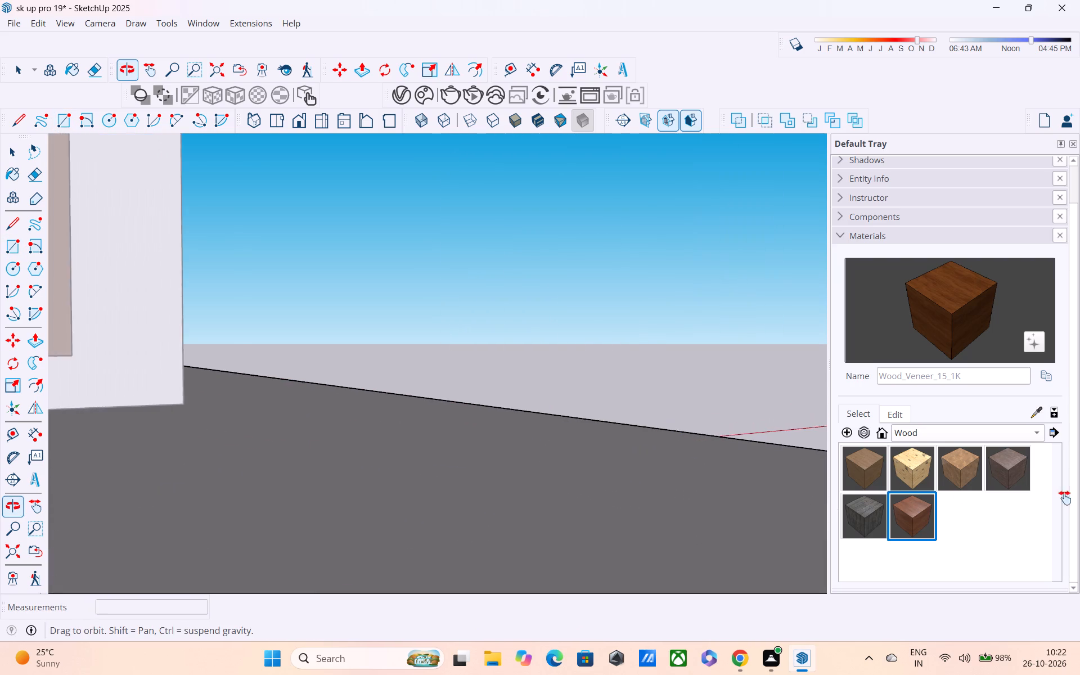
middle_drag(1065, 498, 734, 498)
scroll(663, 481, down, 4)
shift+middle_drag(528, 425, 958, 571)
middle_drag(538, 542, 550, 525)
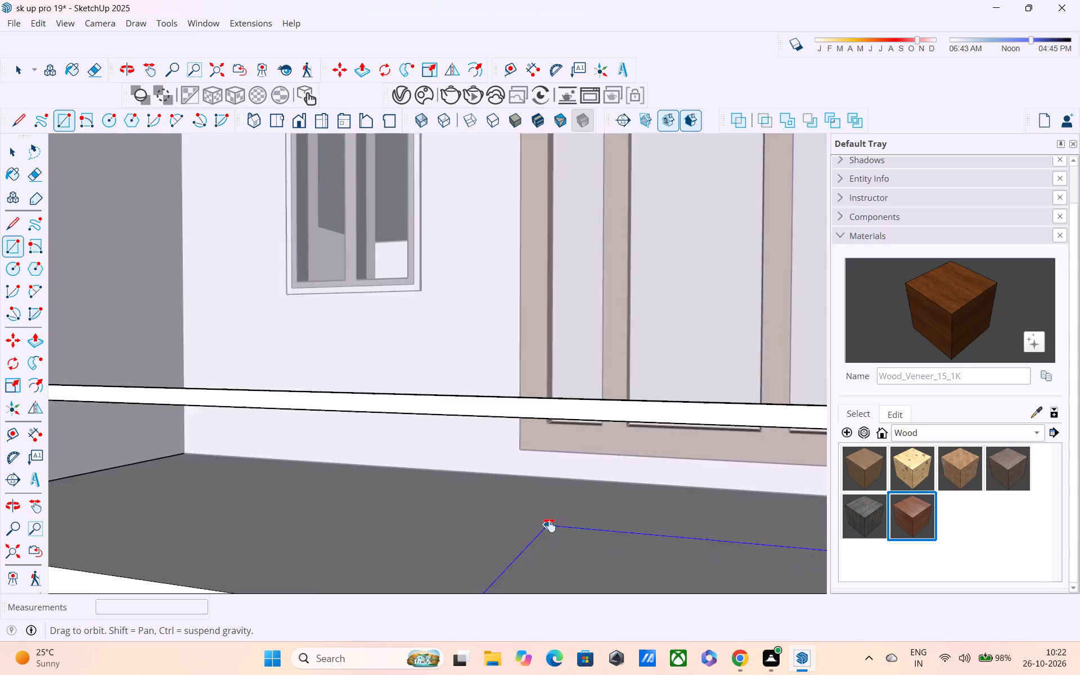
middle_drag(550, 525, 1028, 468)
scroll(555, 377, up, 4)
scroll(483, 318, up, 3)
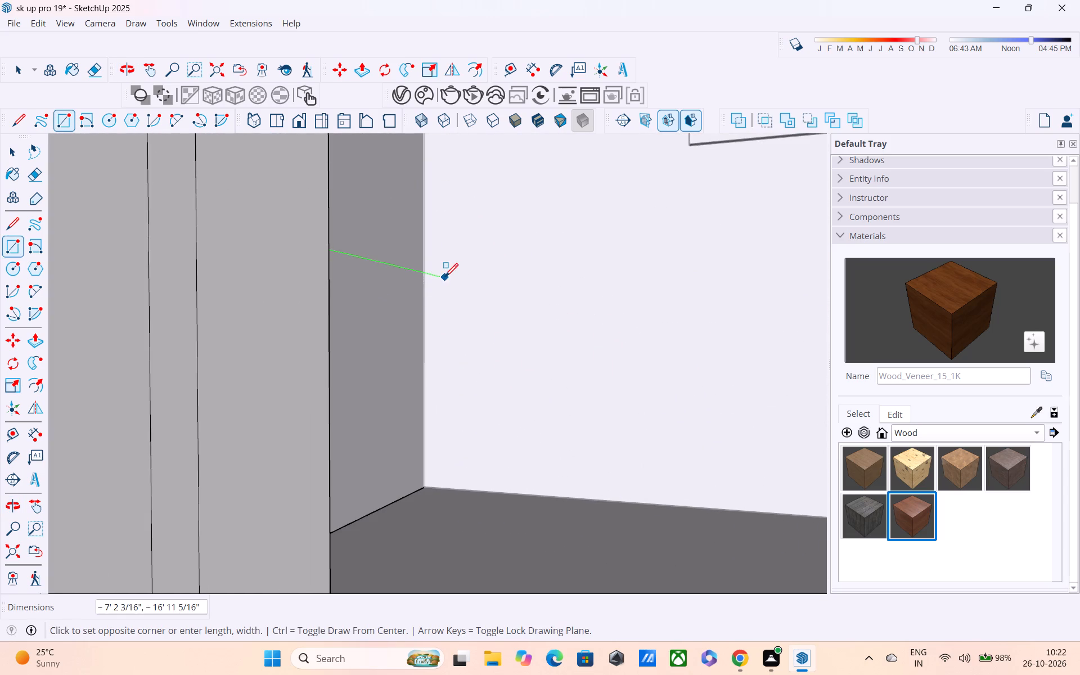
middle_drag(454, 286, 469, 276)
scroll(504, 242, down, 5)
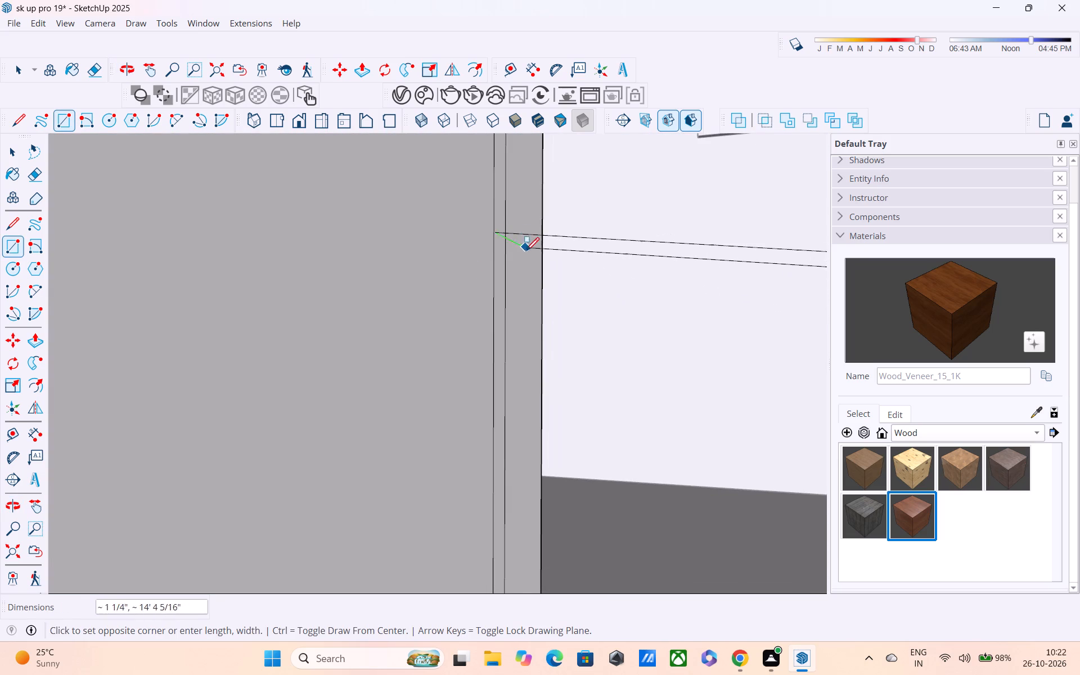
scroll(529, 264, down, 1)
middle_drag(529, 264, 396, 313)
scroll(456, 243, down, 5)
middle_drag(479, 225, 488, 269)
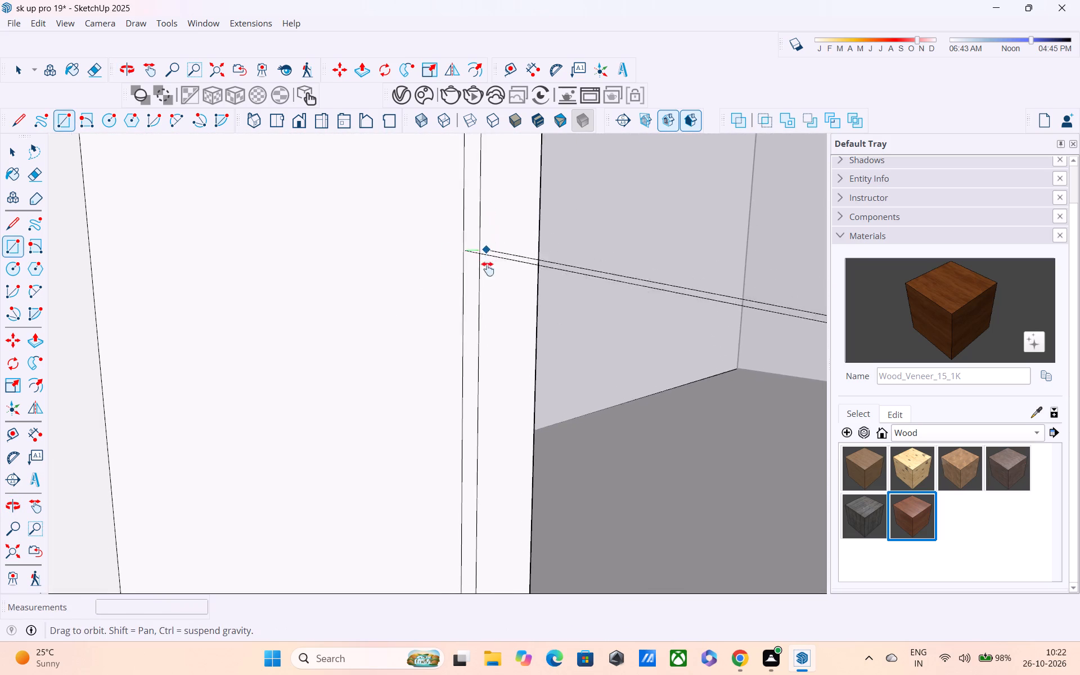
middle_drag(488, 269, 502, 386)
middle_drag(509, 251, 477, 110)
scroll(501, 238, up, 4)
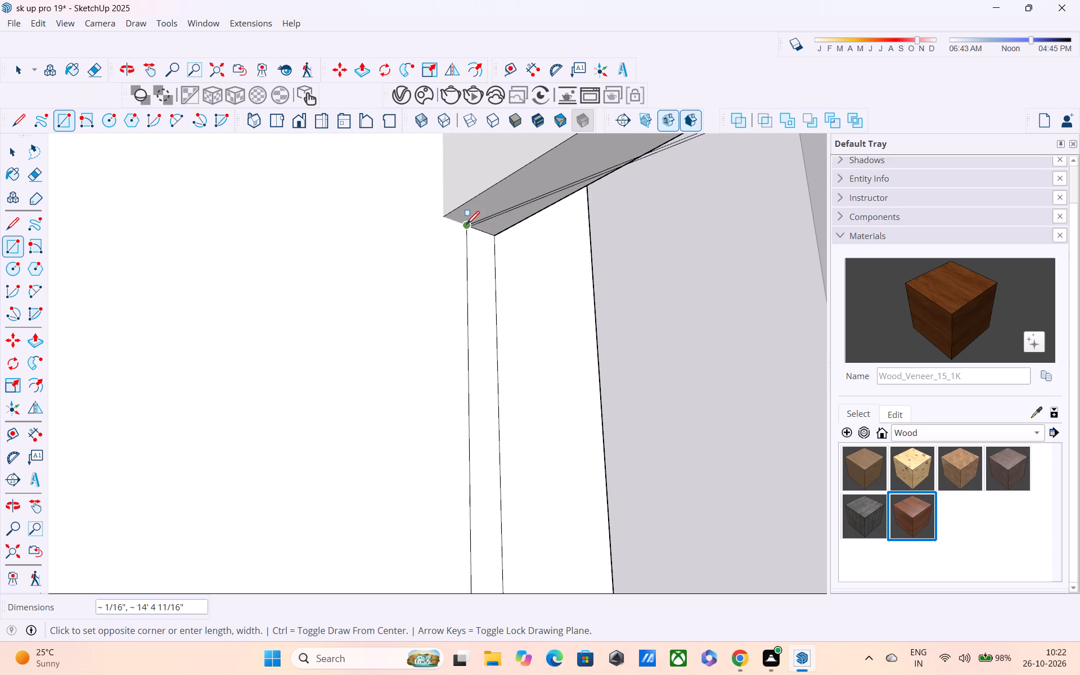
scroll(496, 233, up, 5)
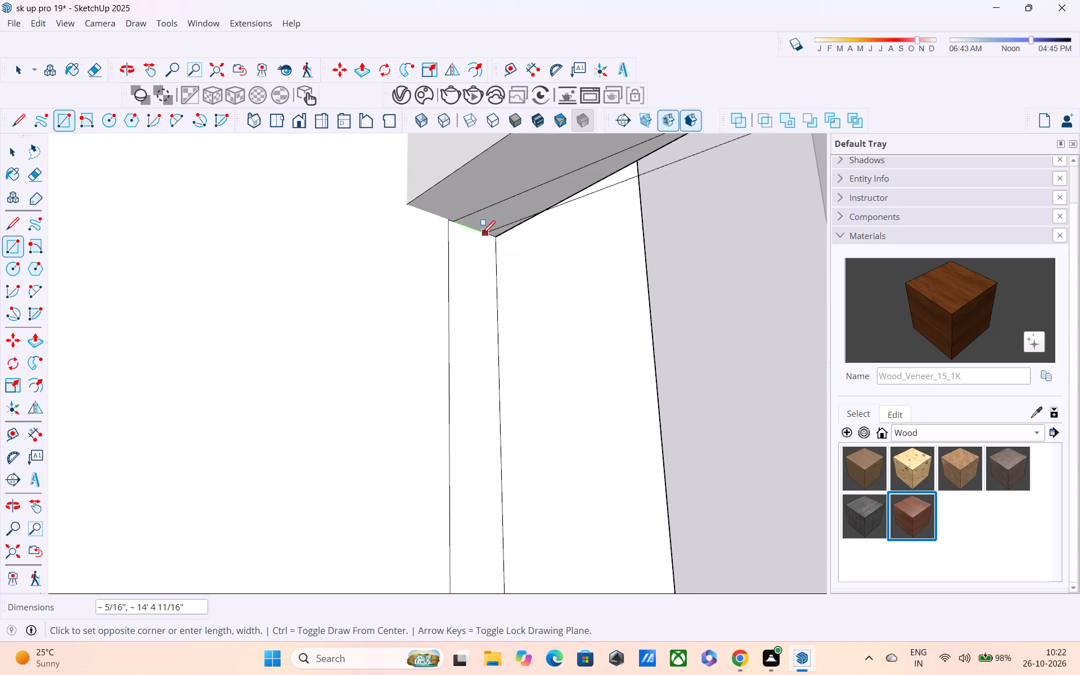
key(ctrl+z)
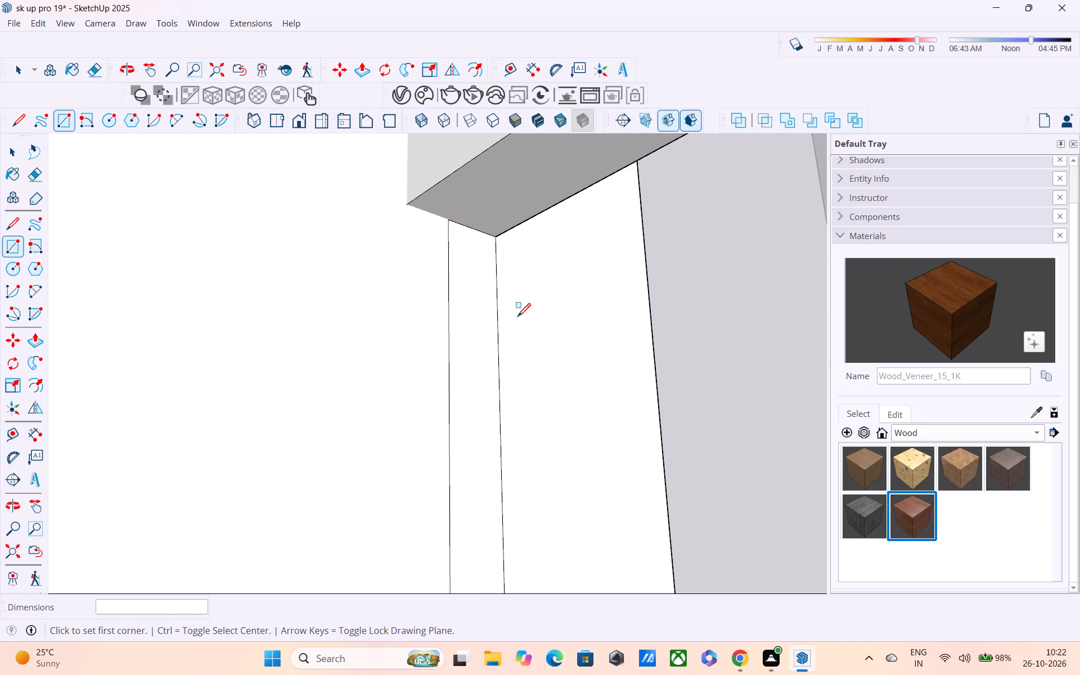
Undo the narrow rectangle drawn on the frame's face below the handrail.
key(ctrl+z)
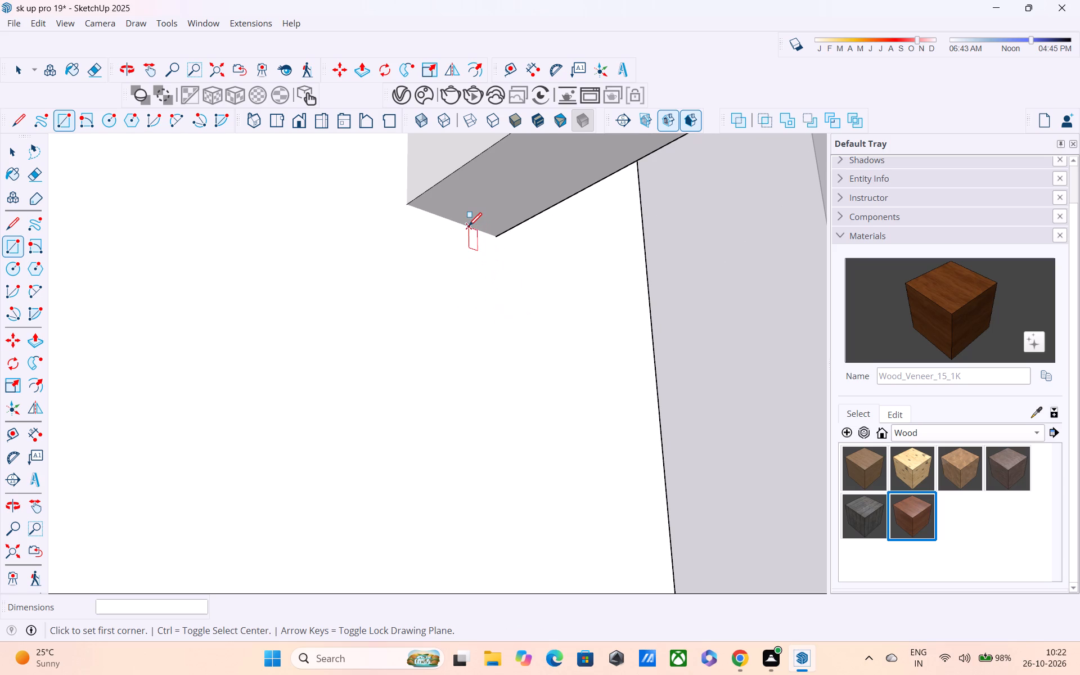
Examine the front handrail, corner post and stepped slab edge along the middle-floor balcony, from the frame to the post's foot.
scroll(466, 231, down, 9)
scroll(552, 316, down, 7)
scroll(560, 313, up, 1)
scroll(560, 313, down, 5)
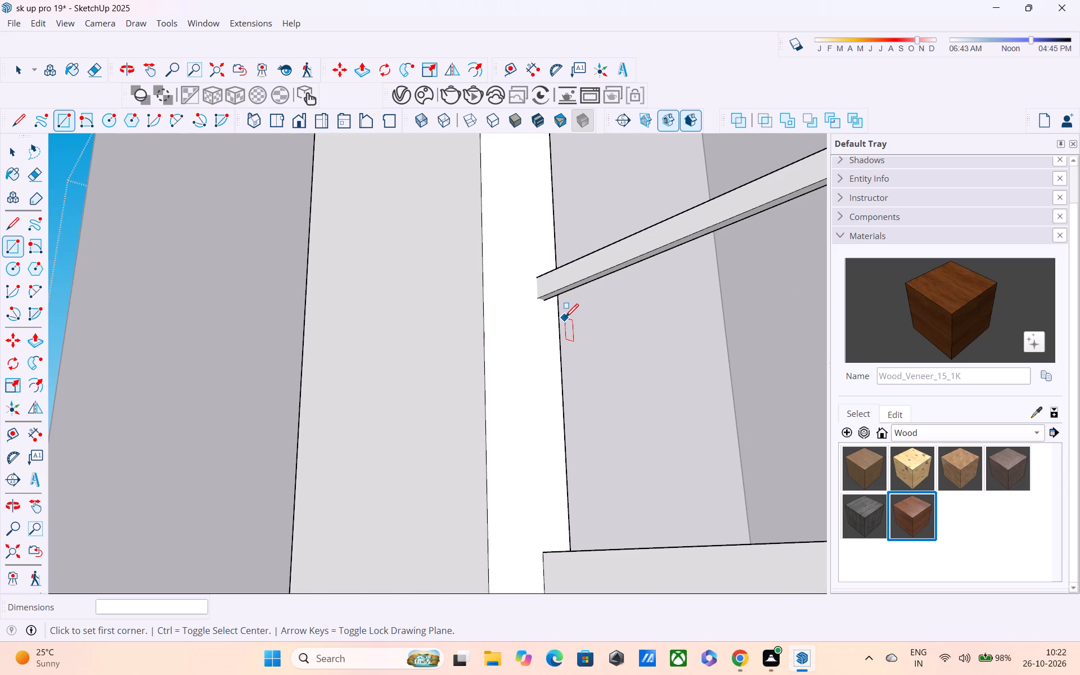
shift+middle_drag(564, 318, 328, 254)
scroll(328, 253, down, 4)
scroll(467, 259, down, 1)
middle_drag(470, 260, 484, 459)
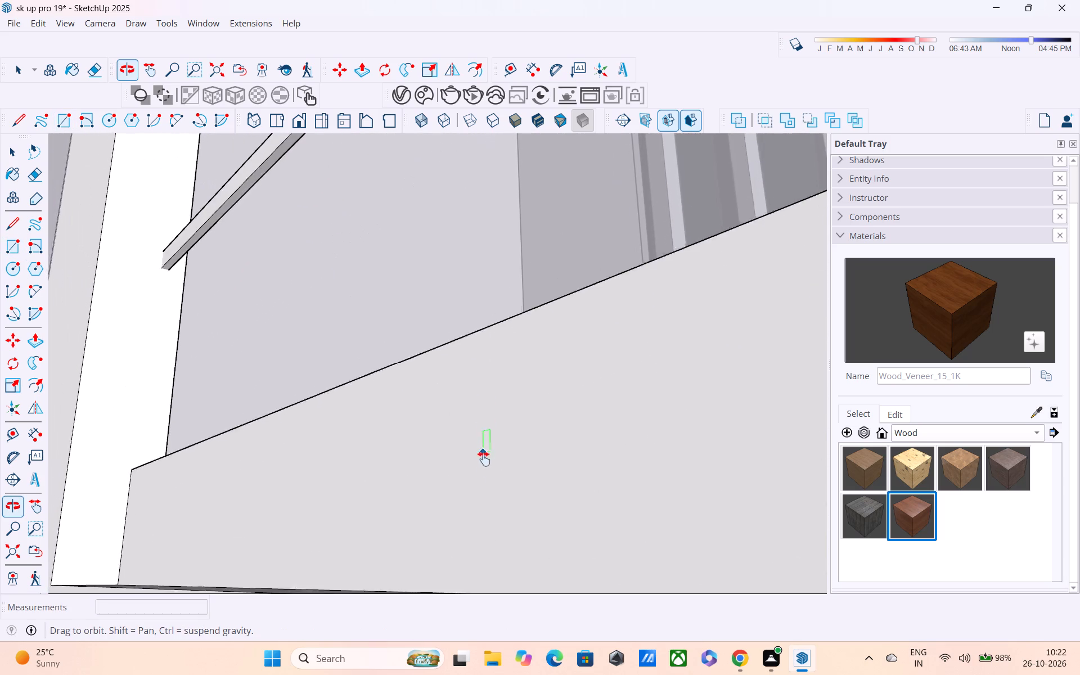
middle_drag(484, 459, 351, 577)
scroll(436, 509, down, 5)
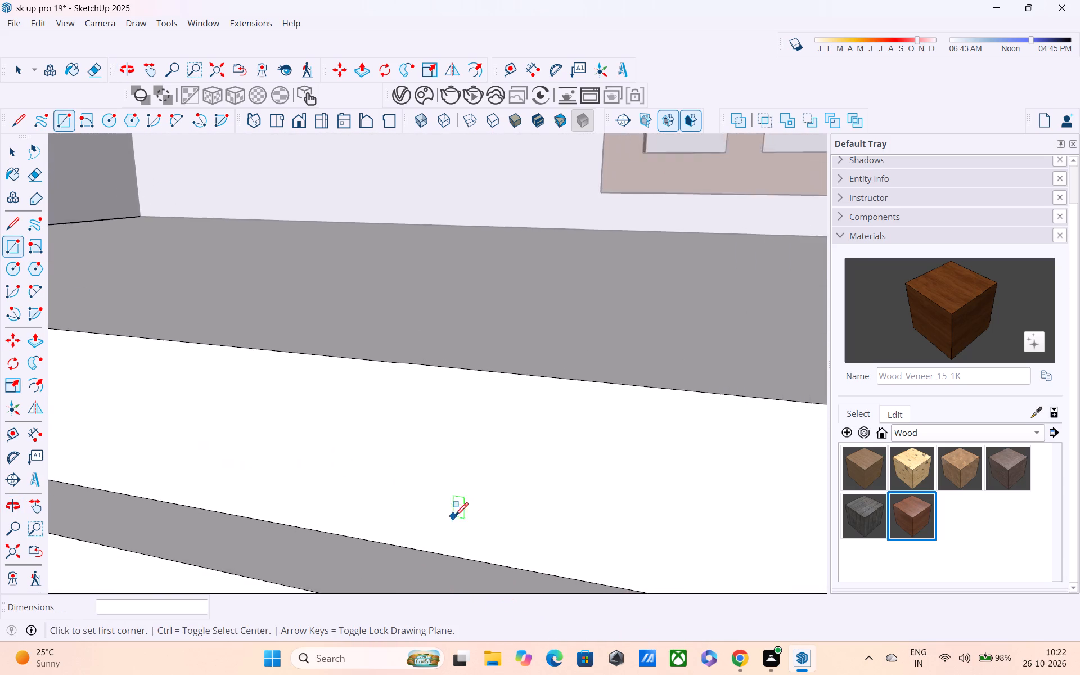
scroll(455, 517, down, 2)
shift+middle_drag(546, 453, 402, 453)
scroll(431, 435, down, 5)
shift+middle_drag(566, 443, 398, 383)
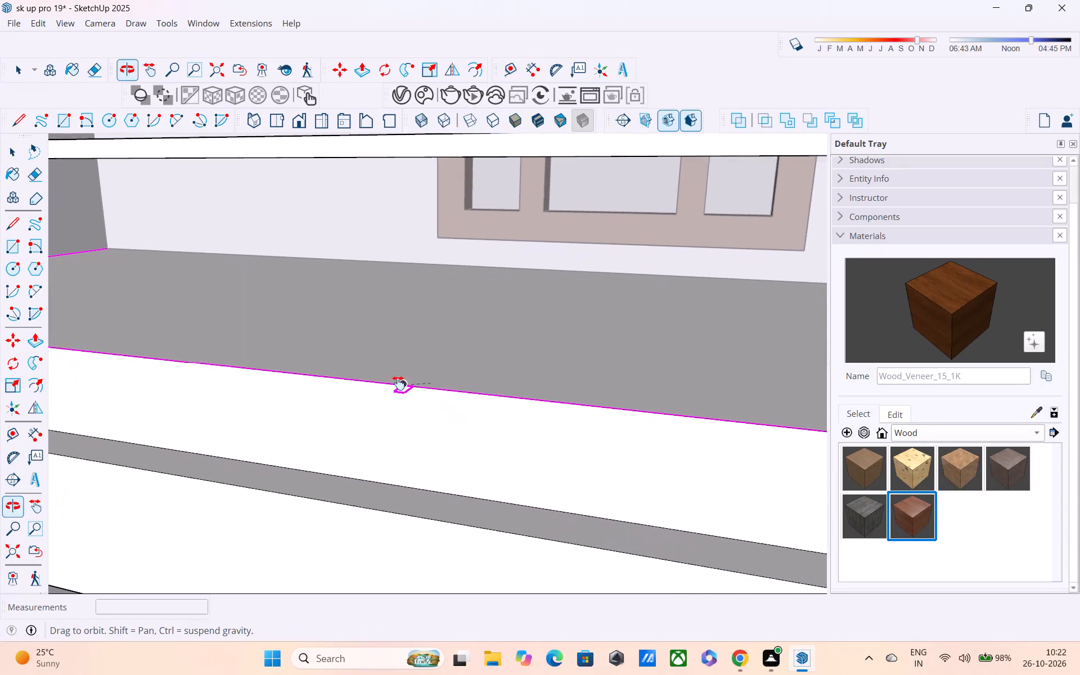
shift+middle_drag(398, 383, 396, 382)
middle_drag(640, 394, 379, 340)
scroll(578, 345, down, 5)
middle_drag(658, 364, 469, 353)
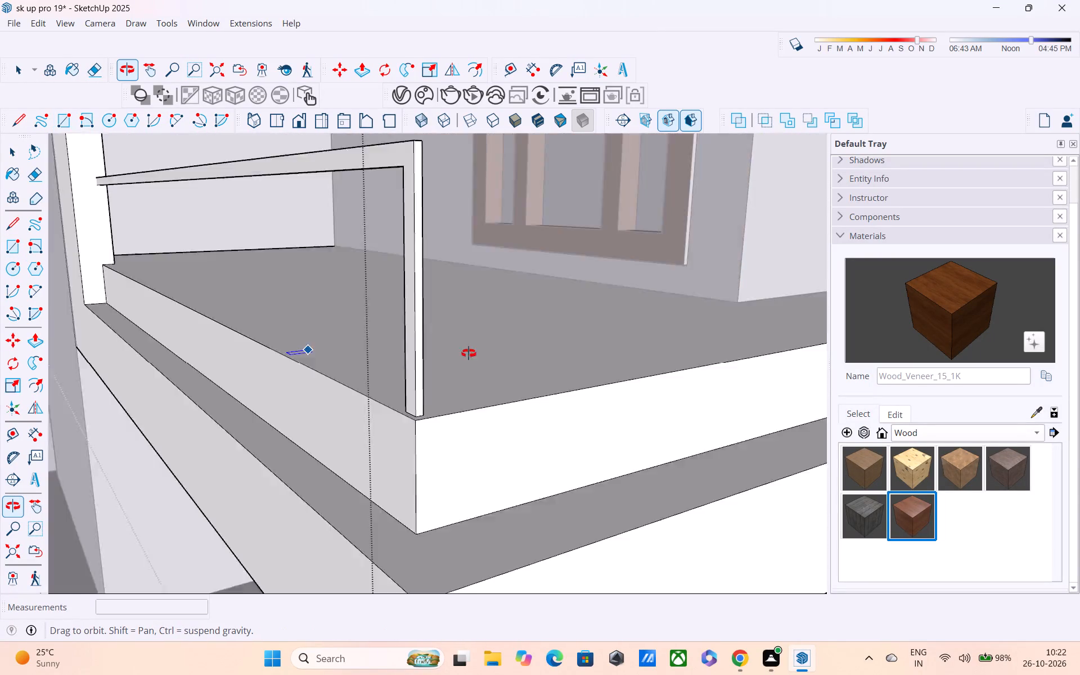
middle_drag(469, 353, 380, 259)
middle_drag(422, 290, 607, 330)
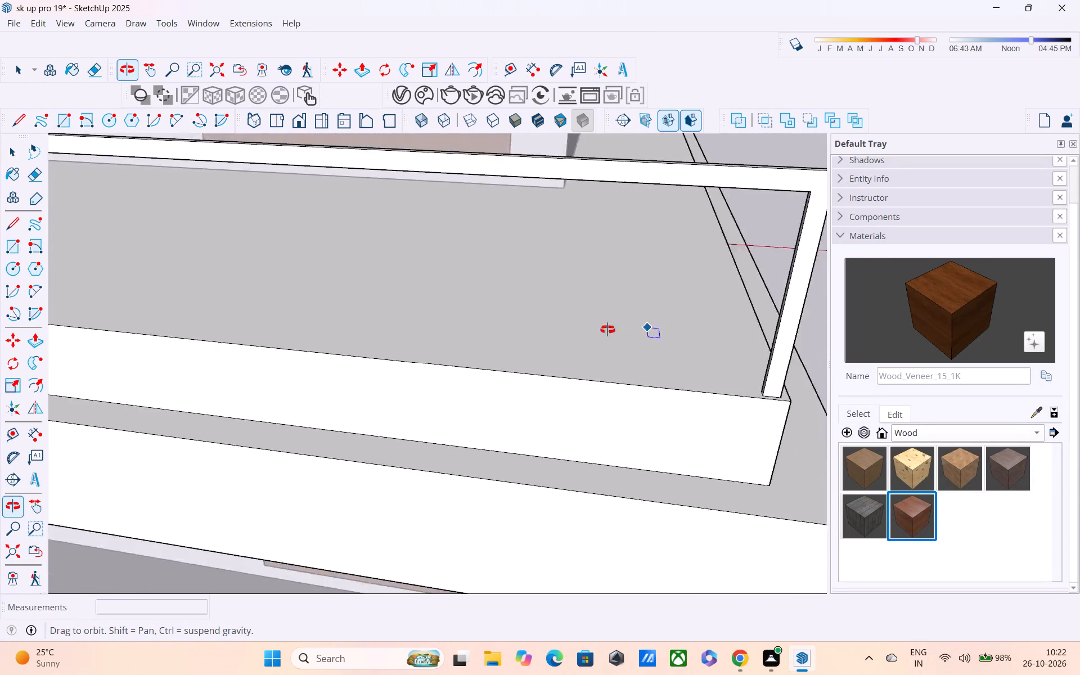
middle_drag(607, 330, 640, 328)
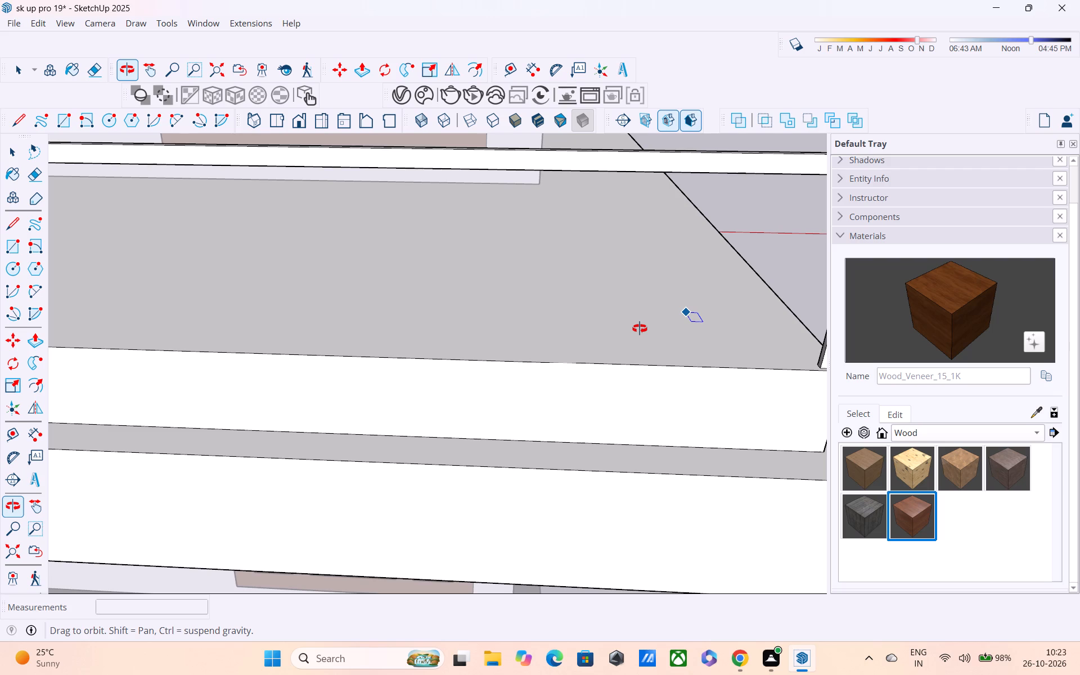
middle_drag(640, 328, 438, 303)
middle_drag(601, 316, 762, 325)
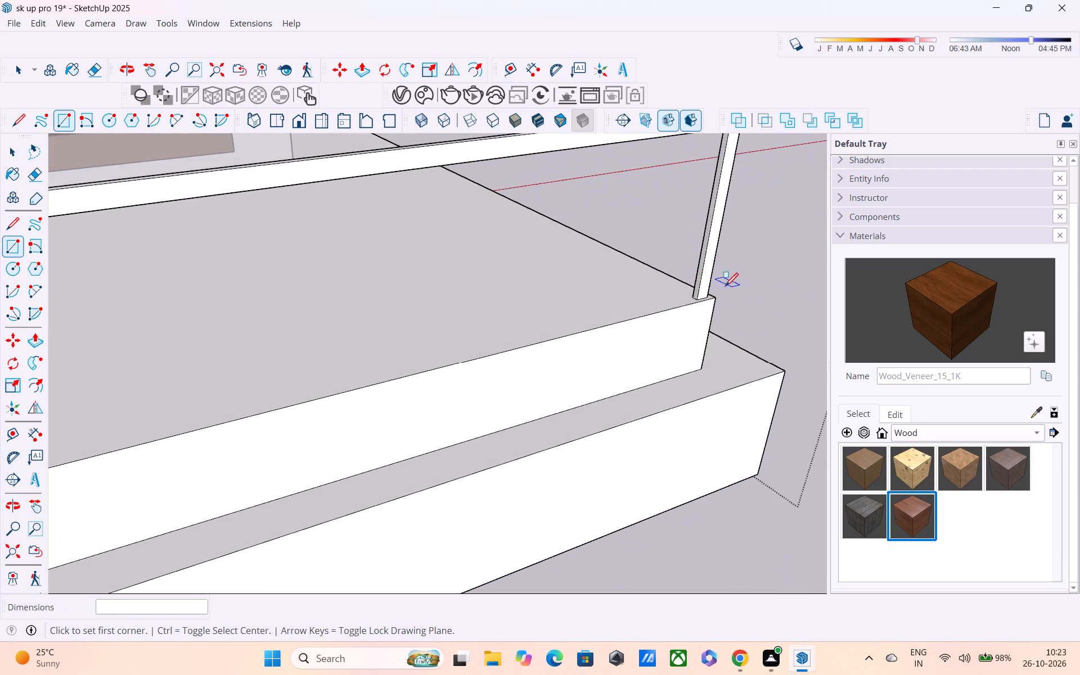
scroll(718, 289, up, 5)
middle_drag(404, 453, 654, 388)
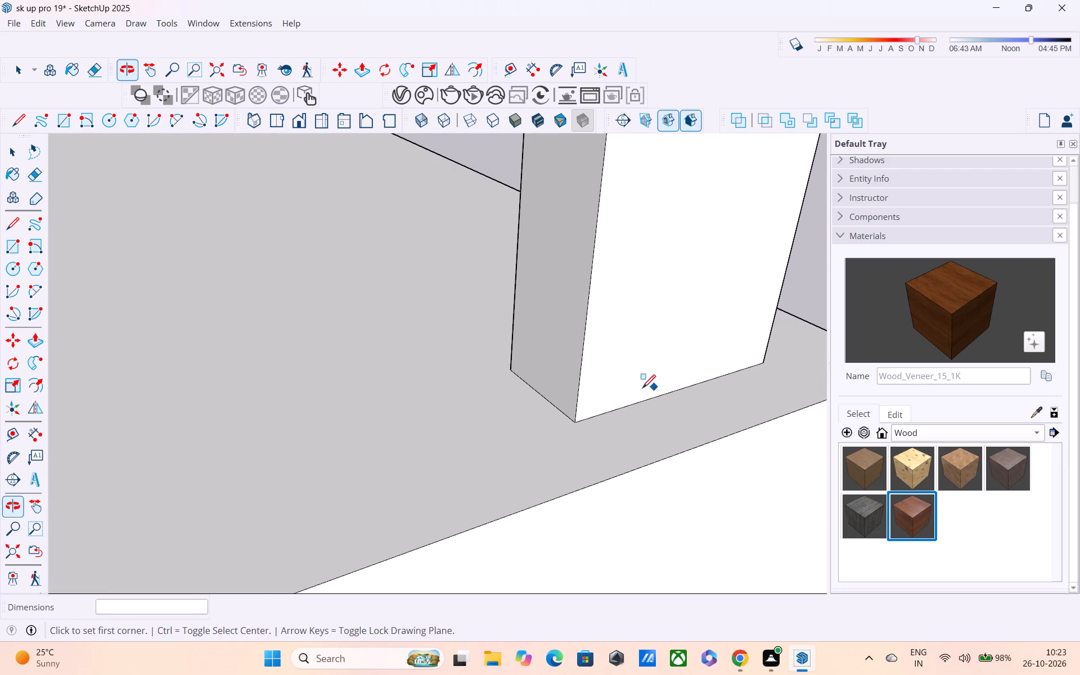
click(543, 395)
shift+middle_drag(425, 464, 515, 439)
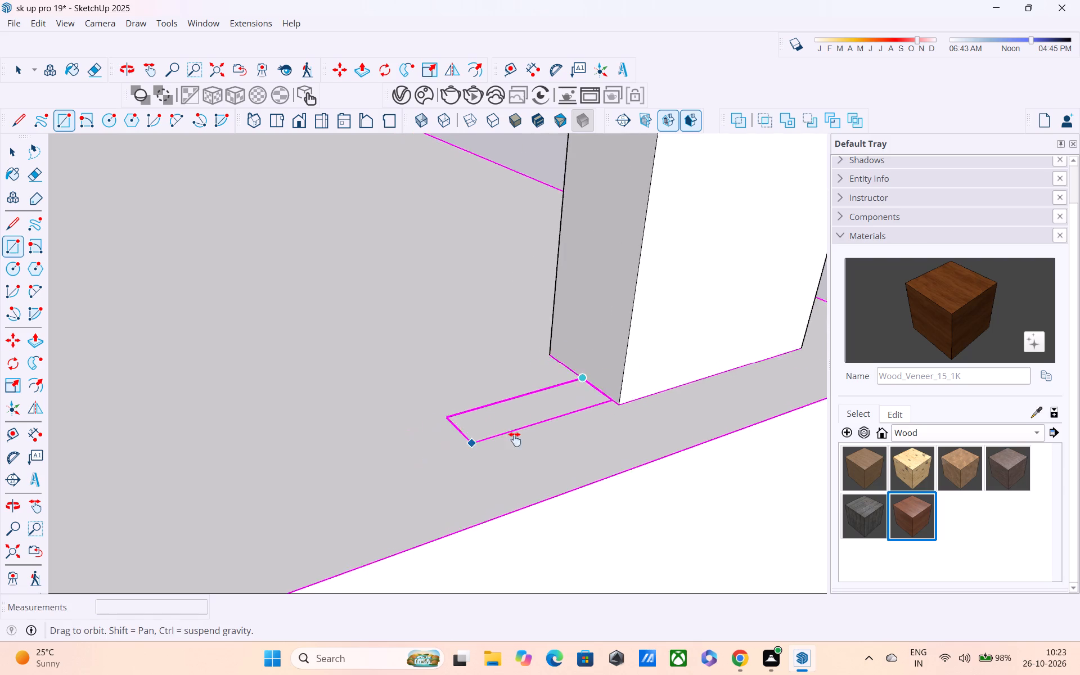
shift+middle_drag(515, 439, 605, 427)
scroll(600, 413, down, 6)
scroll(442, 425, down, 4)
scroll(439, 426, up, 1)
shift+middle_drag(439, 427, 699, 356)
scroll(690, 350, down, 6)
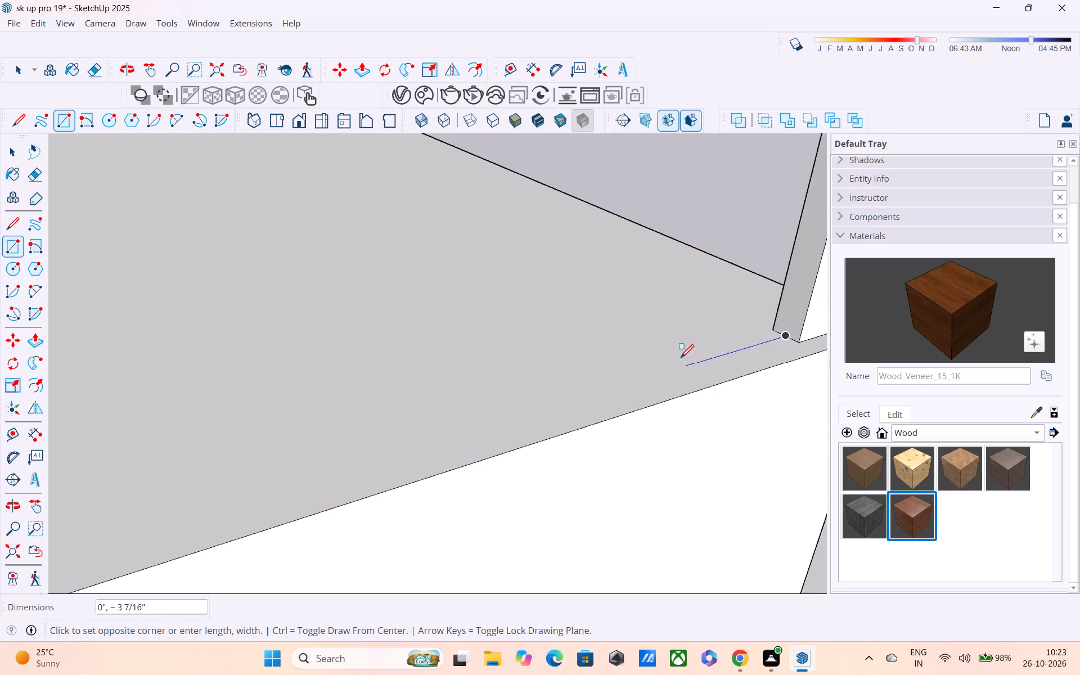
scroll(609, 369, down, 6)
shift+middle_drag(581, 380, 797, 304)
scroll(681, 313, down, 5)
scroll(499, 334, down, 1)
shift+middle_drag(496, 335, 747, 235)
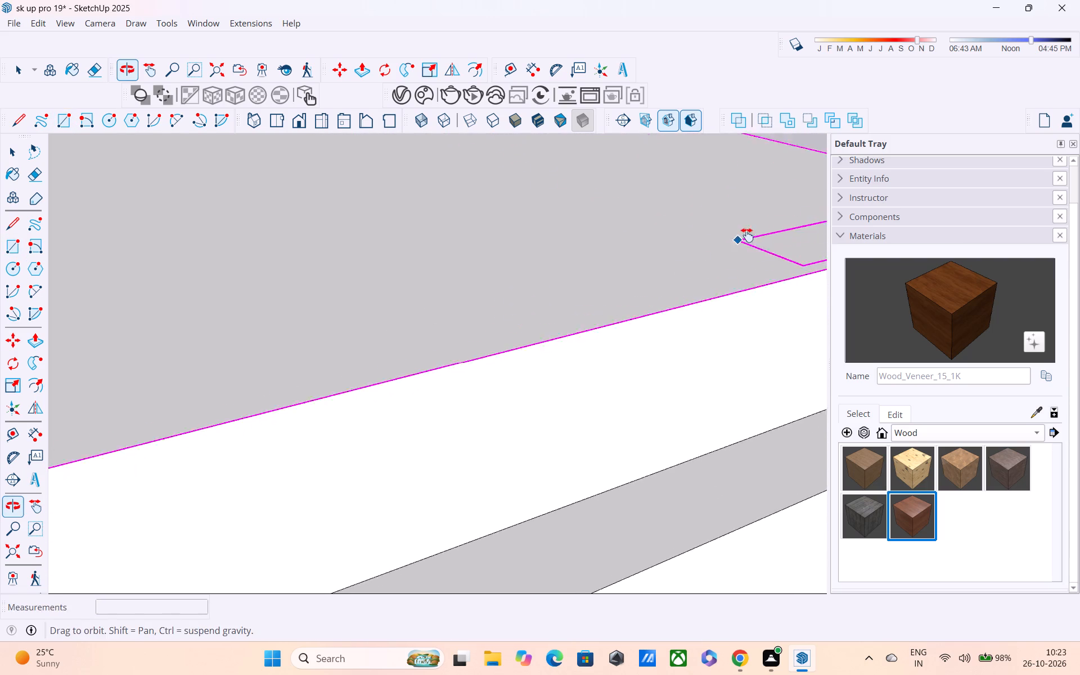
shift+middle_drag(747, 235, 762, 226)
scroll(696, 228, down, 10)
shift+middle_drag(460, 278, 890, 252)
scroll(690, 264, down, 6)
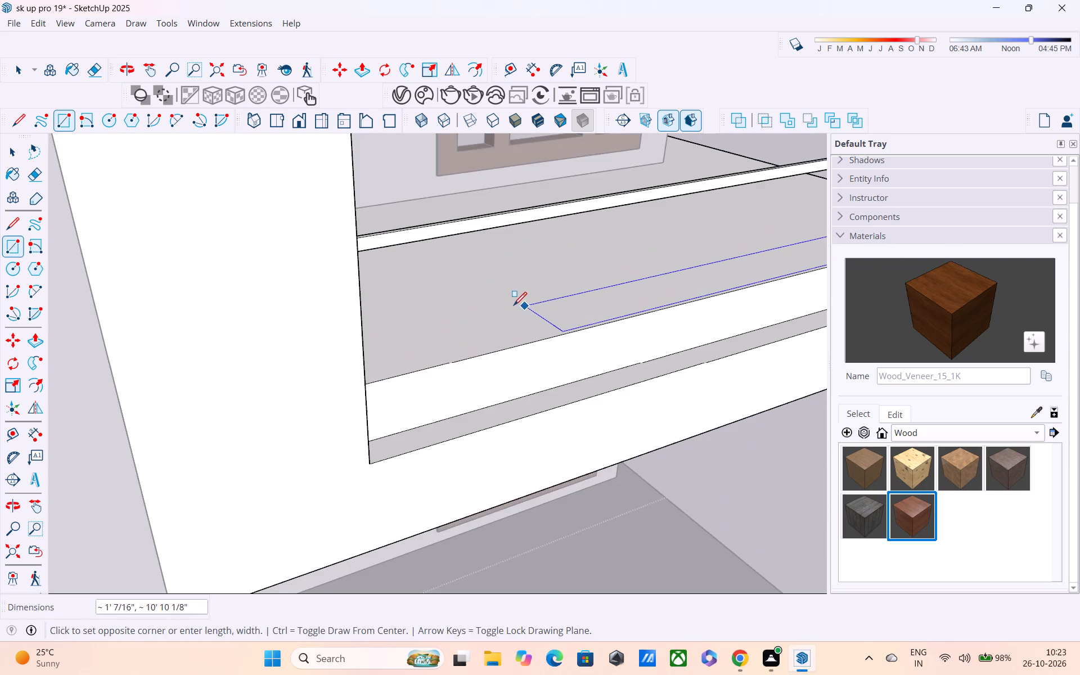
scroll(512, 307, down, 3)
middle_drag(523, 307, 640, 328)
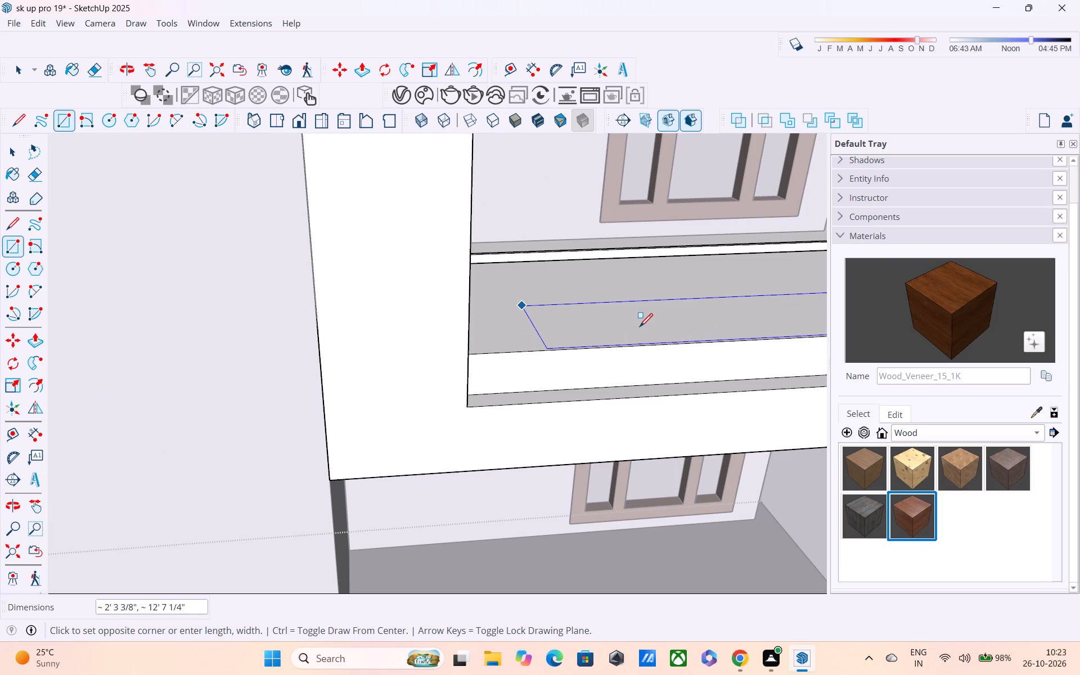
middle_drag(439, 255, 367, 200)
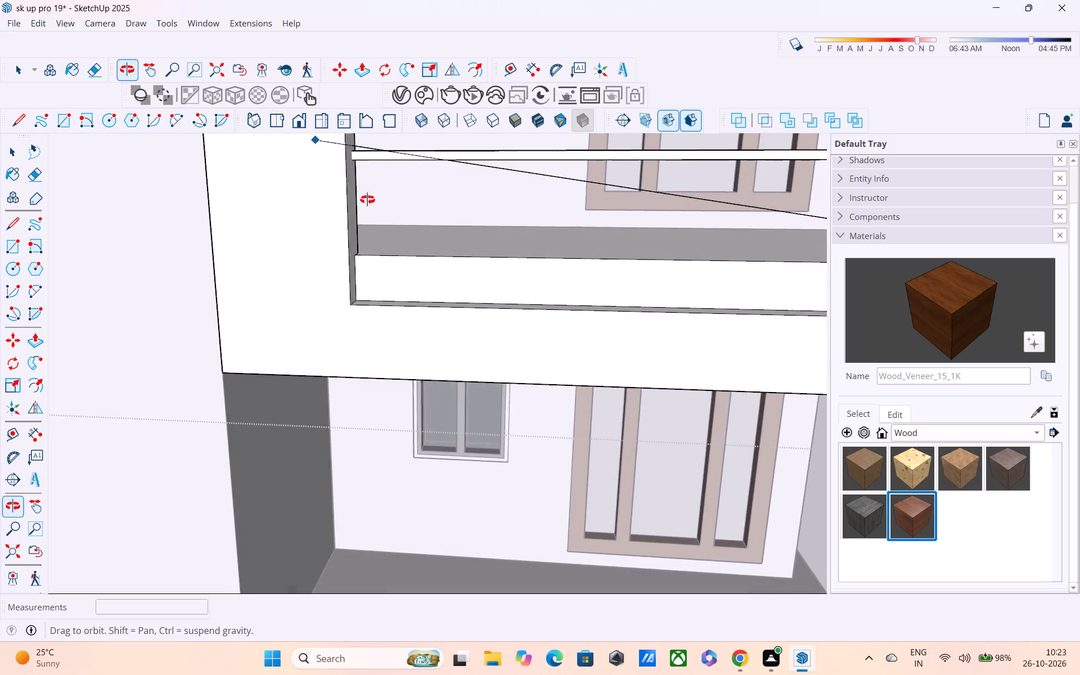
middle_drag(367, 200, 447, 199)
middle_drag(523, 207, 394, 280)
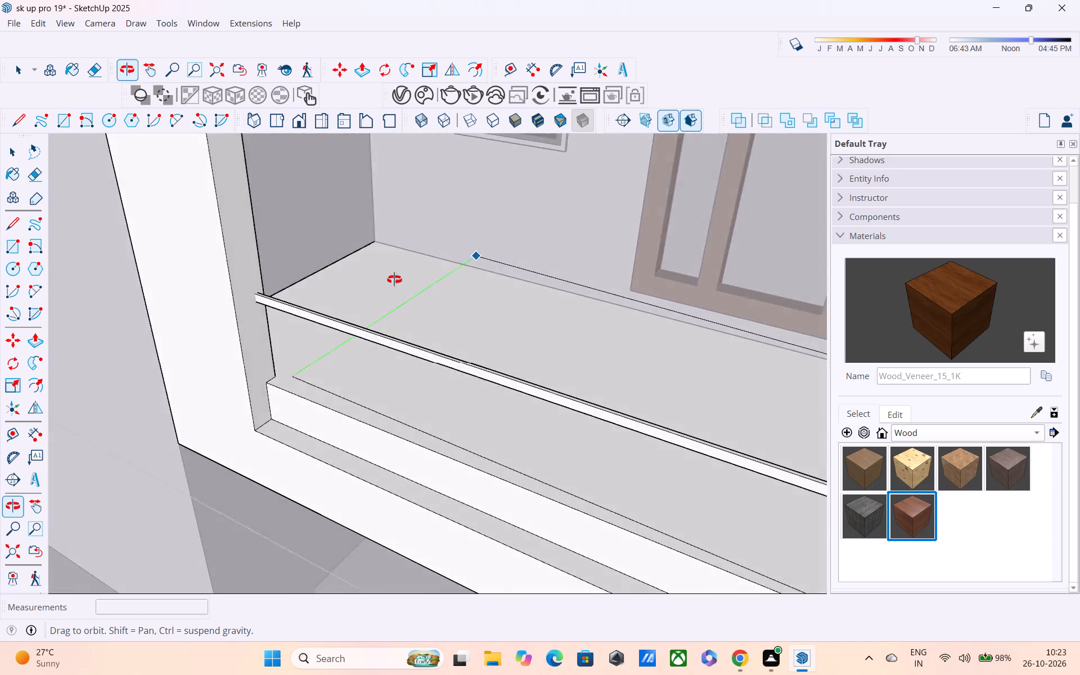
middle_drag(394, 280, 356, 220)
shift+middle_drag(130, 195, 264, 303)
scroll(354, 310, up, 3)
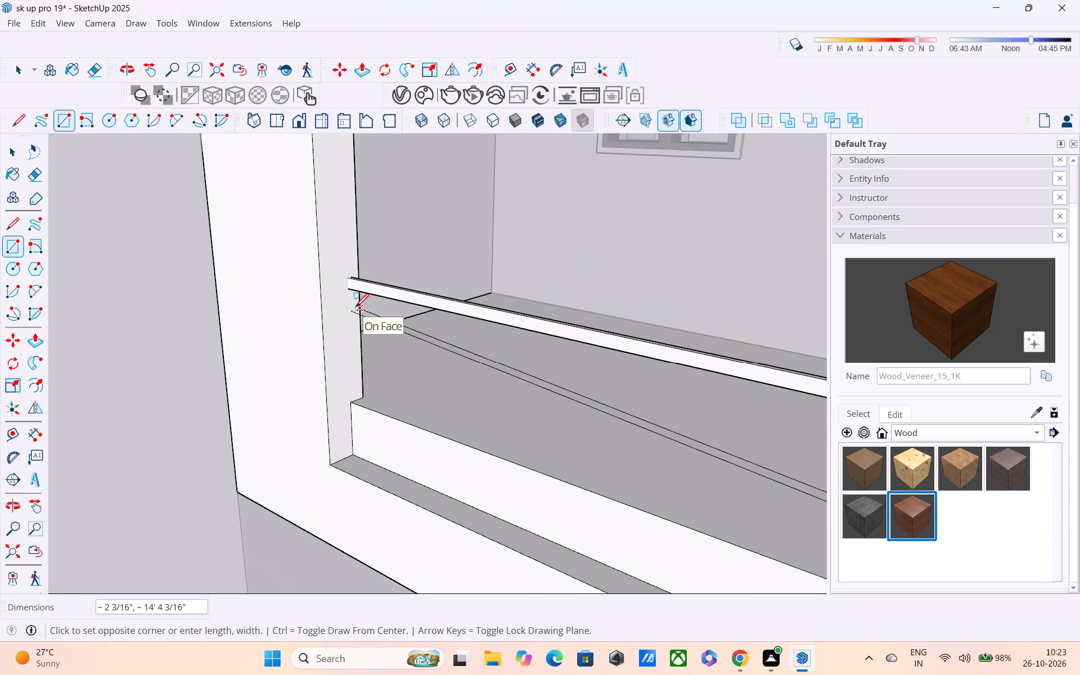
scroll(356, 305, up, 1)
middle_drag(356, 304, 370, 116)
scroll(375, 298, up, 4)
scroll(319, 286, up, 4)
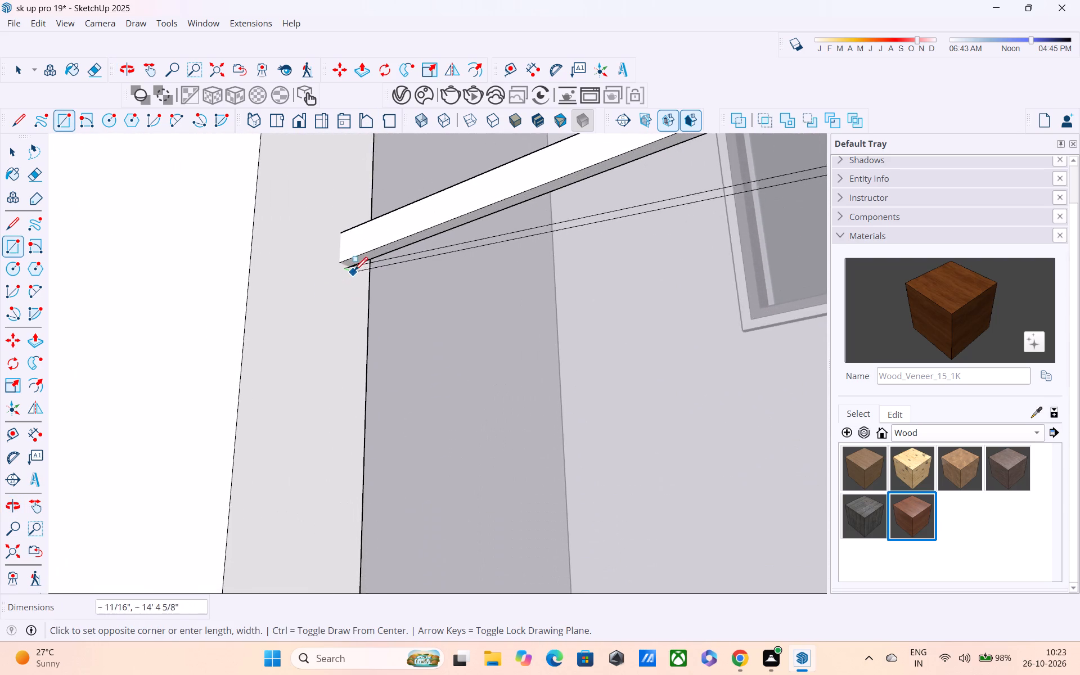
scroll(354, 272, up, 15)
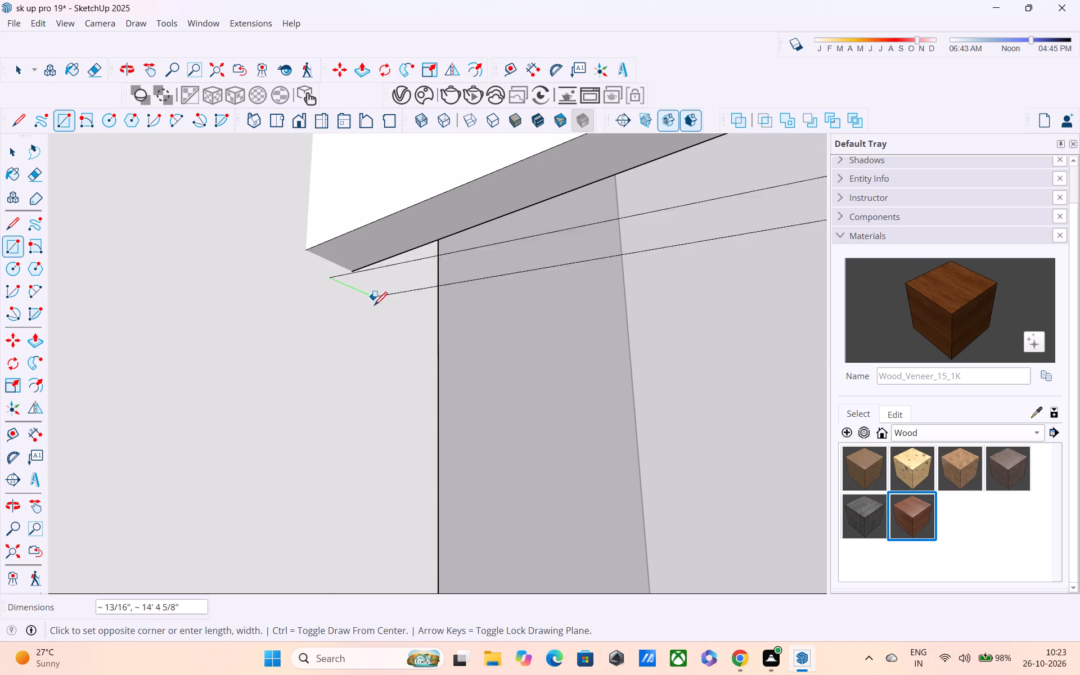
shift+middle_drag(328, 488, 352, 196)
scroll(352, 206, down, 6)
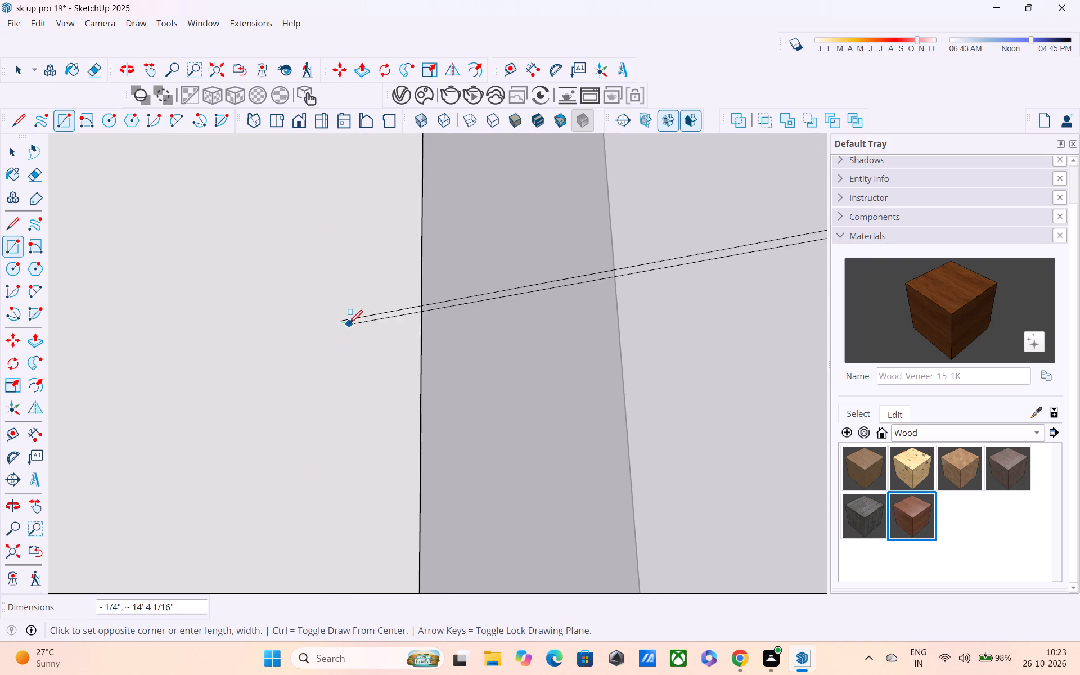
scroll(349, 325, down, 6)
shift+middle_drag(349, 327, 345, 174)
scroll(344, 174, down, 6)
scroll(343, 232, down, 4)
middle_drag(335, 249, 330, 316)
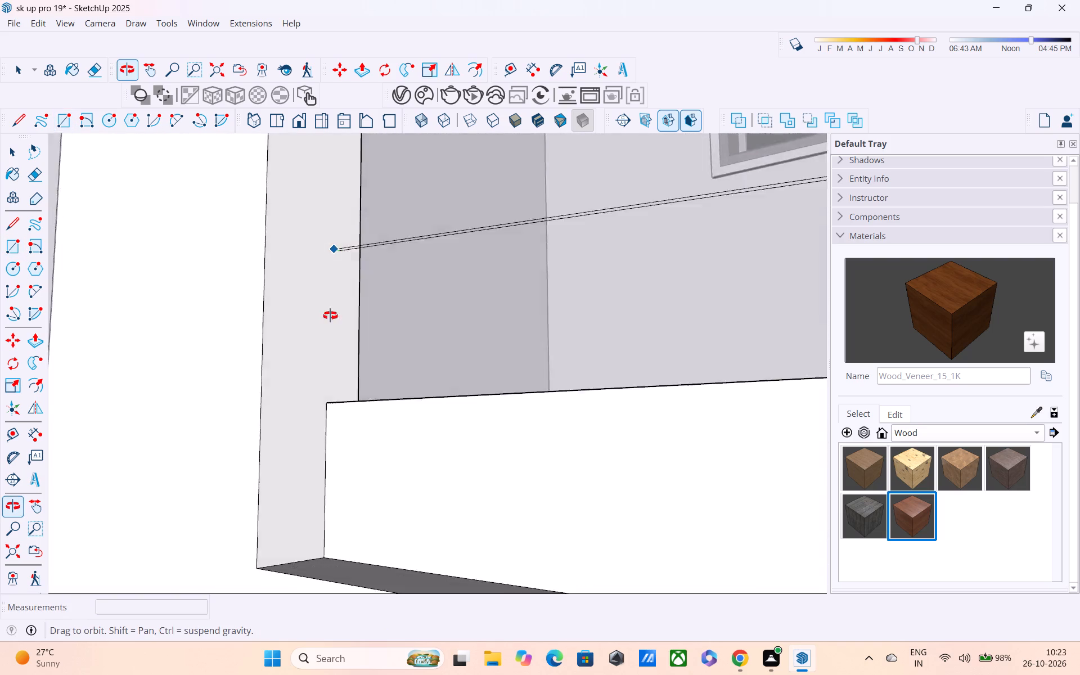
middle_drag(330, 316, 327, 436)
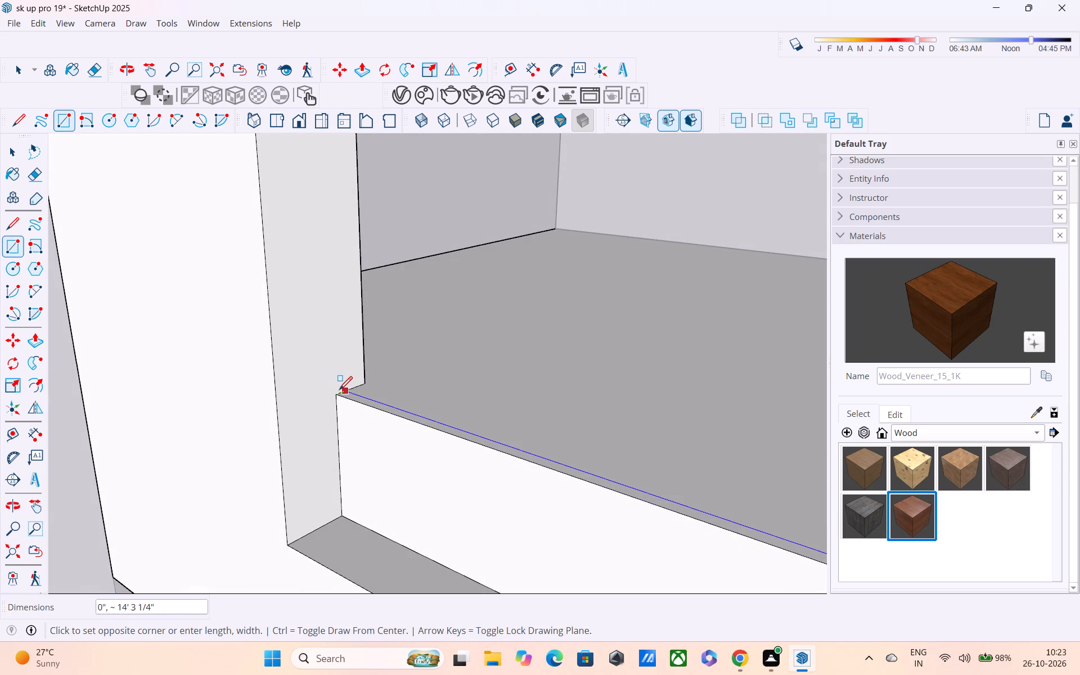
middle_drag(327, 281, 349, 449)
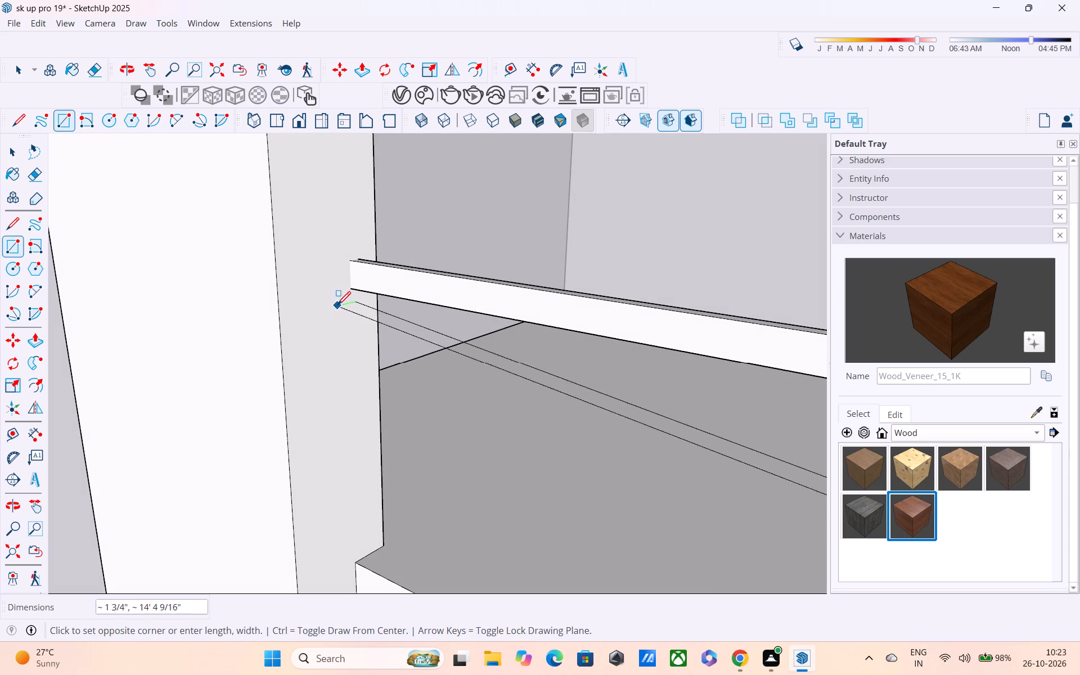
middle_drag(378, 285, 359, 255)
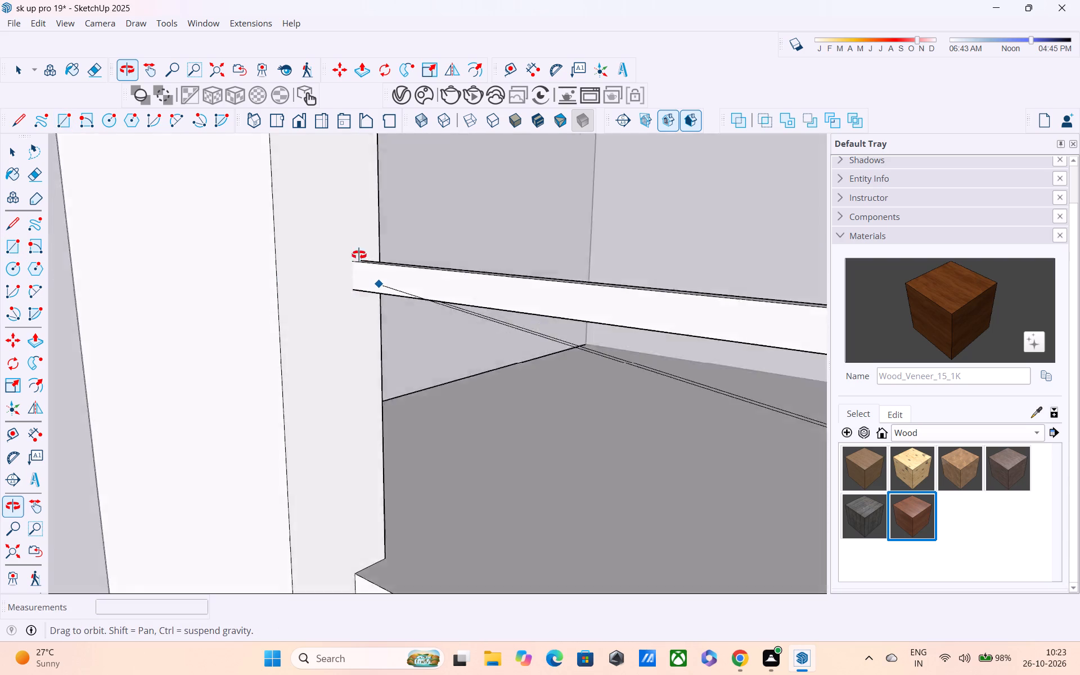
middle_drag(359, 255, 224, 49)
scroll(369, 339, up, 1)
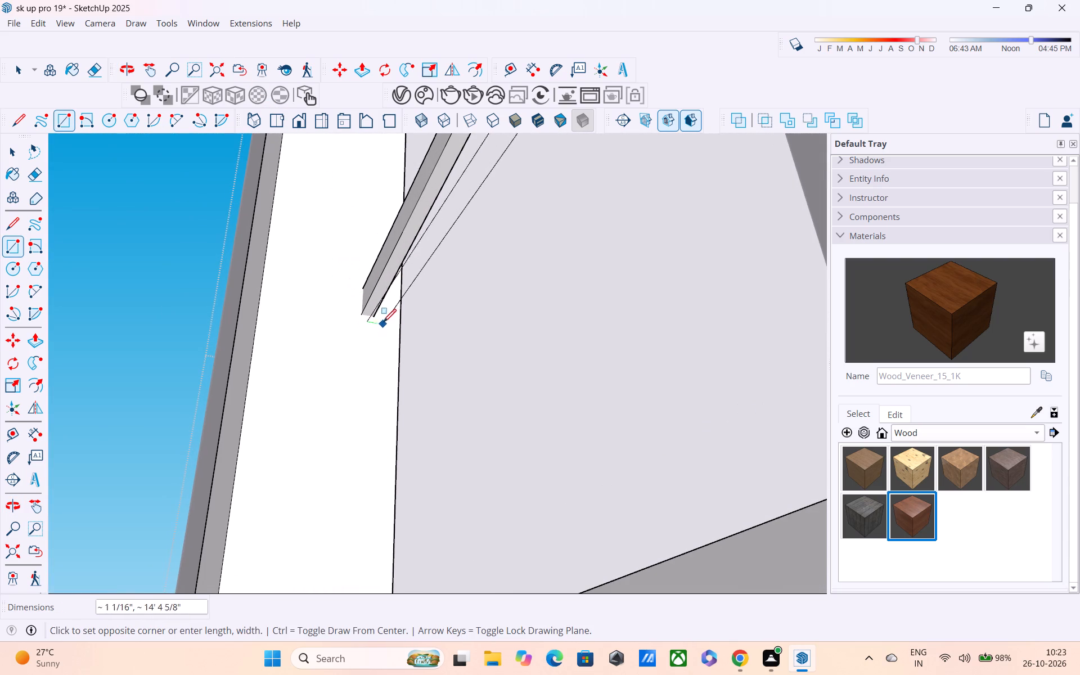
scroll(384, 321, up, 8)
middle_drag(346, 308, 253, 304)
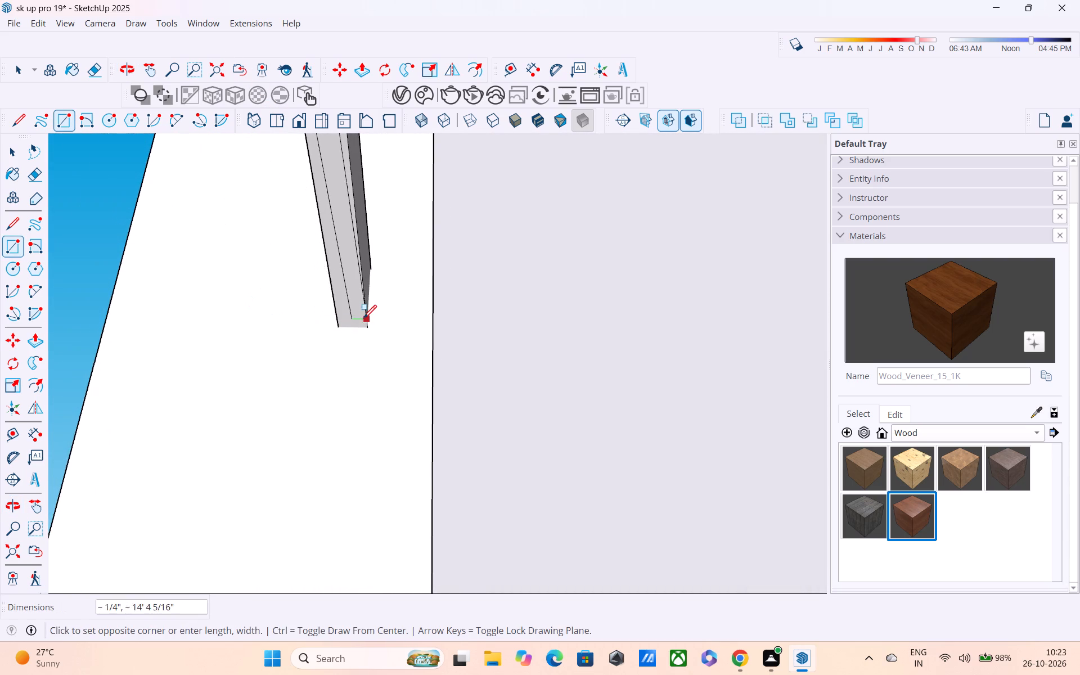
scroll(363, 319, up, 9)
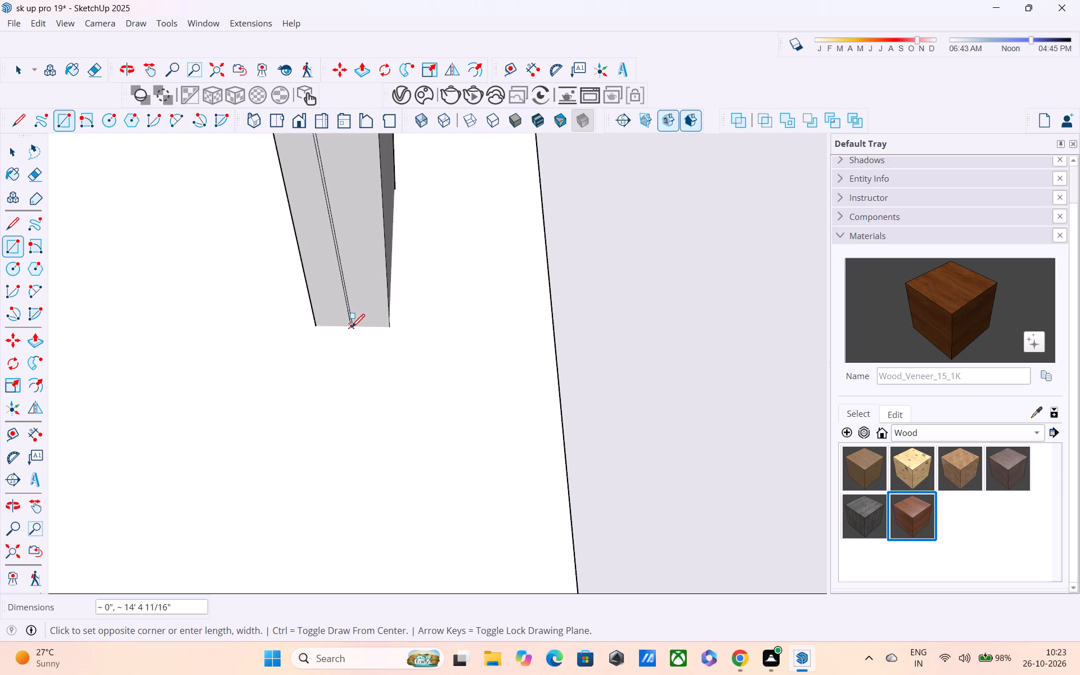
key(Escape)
Draw a 13/16" line across the end of the handrail's underside, corner to corner, where it meets the frame's face.
key(l)
click(314, 329)
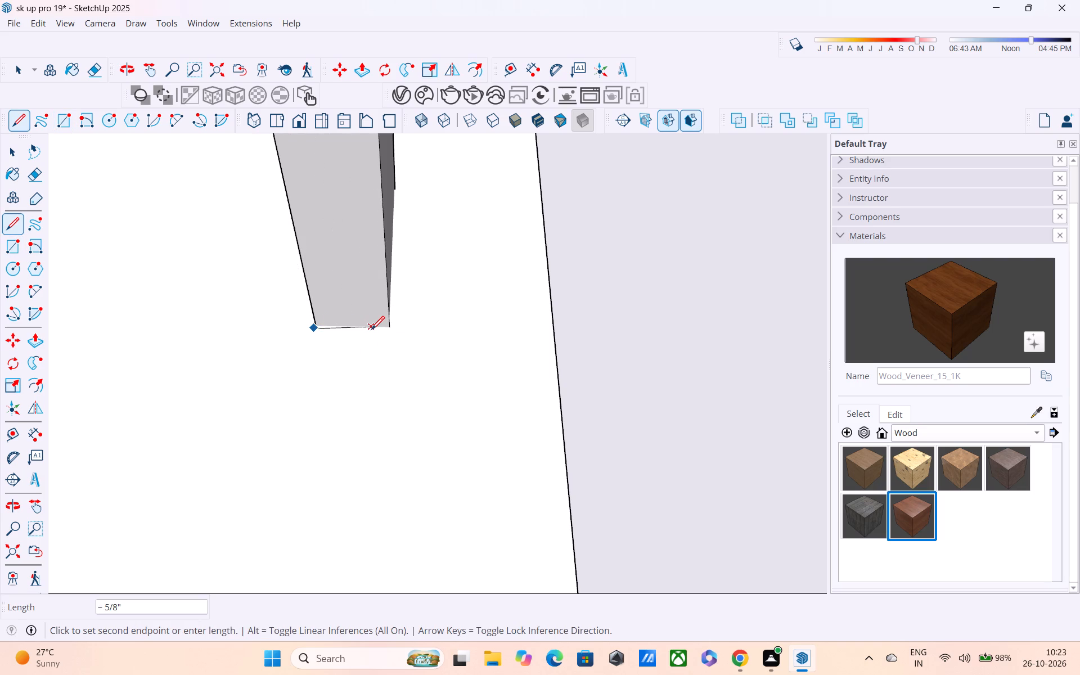
key(Escape)
scroll(326, 331, up, 4)
click(314, 325)
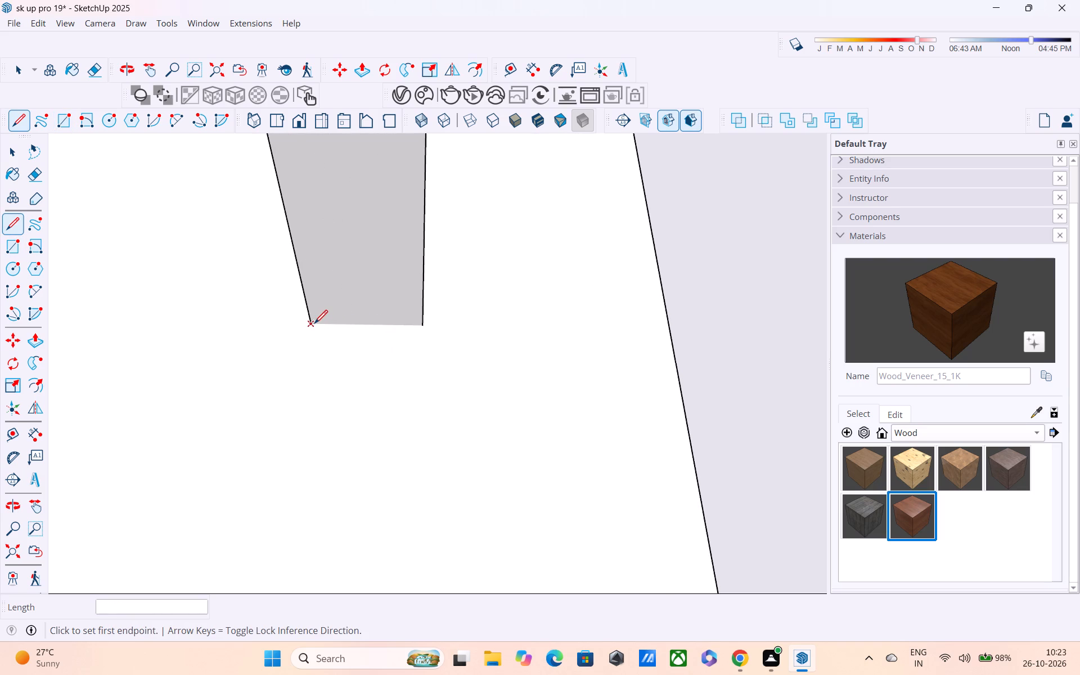
click(424, 328)
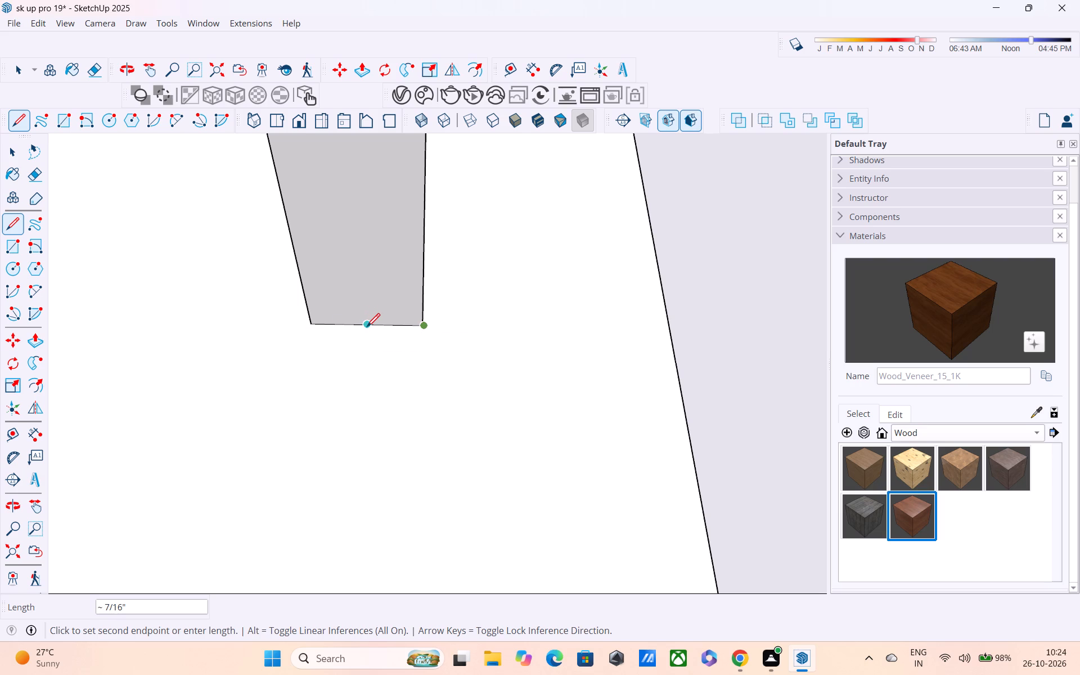
Draw a vertical panel rectangle filling the front railing, from the midpoint of the handrail's underside at the frame to the corner post's foot.
key(r)
click(368, 325)
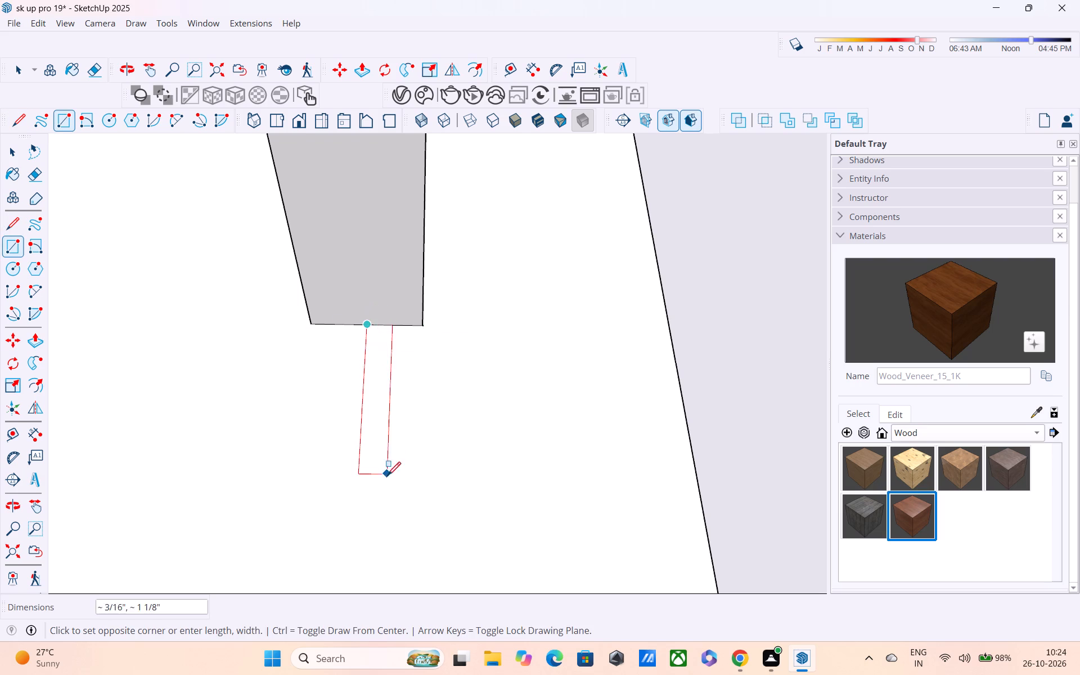
scroll(374, 472, down, 9)
shift+middle_drag(371, 445, 358, 433)
shift+scroll(372, 445, up, 1)
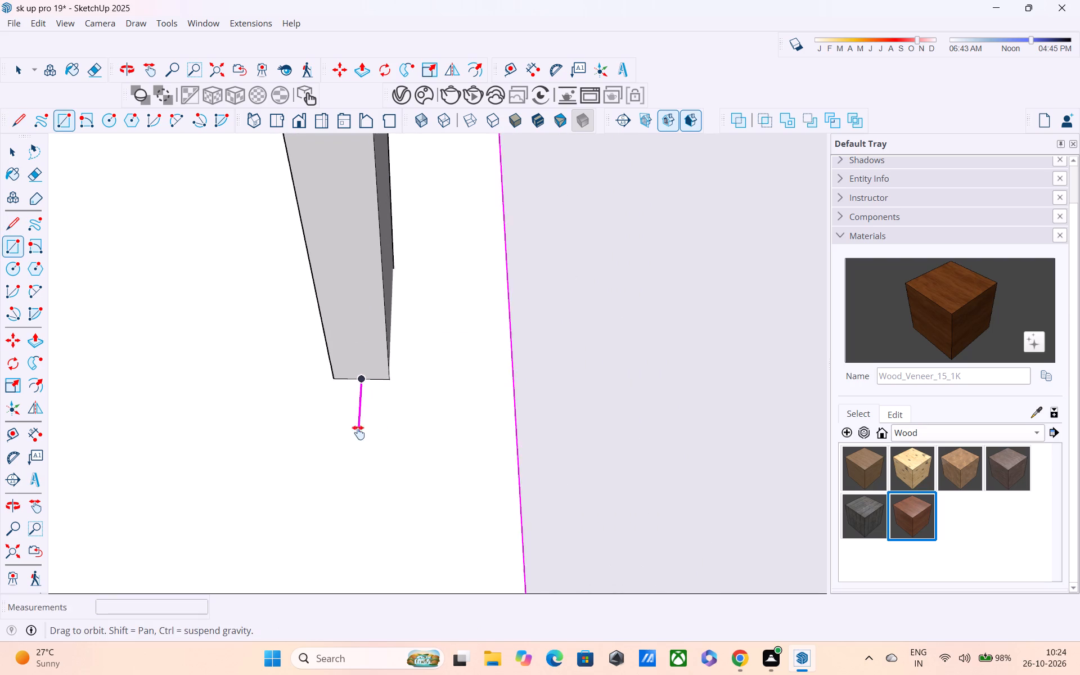
shift+middle_drag(358, 433, 295, 305)
scroll(300, 312, down, 13)
shift+middle_drag(474, 533, 412, 474)
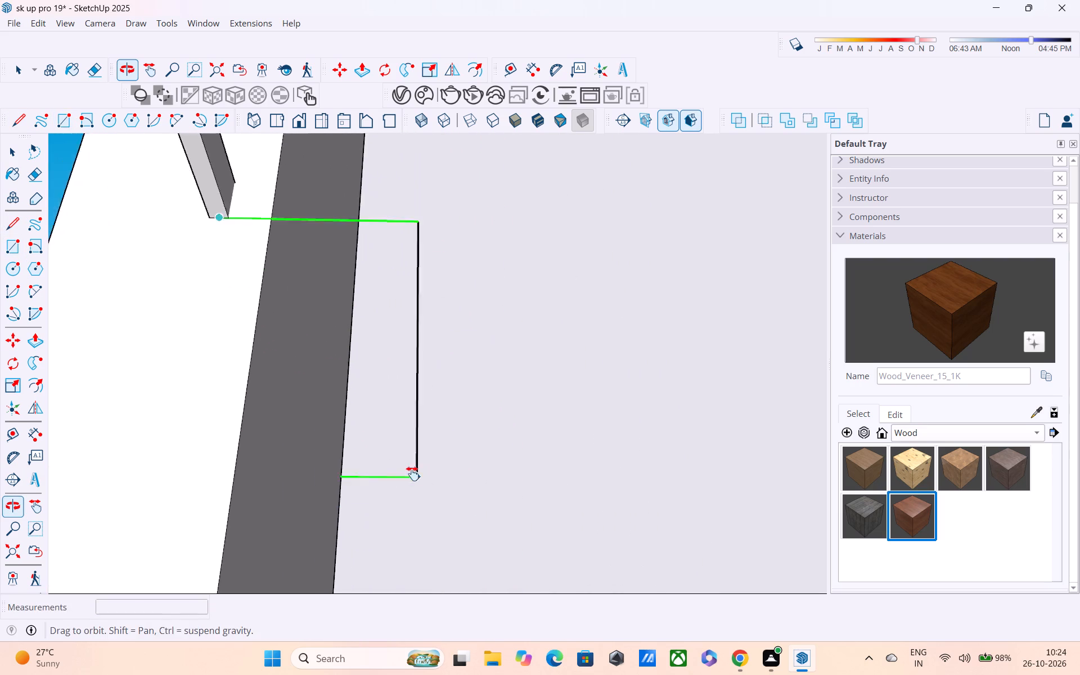
shift+middle_drag(412, 474, 398, 450)
shift+scroll(400, 452, down, 1)
scroll(395, 447, up, 1)
scroll(391, 443, down, 6)
click(13, 555)
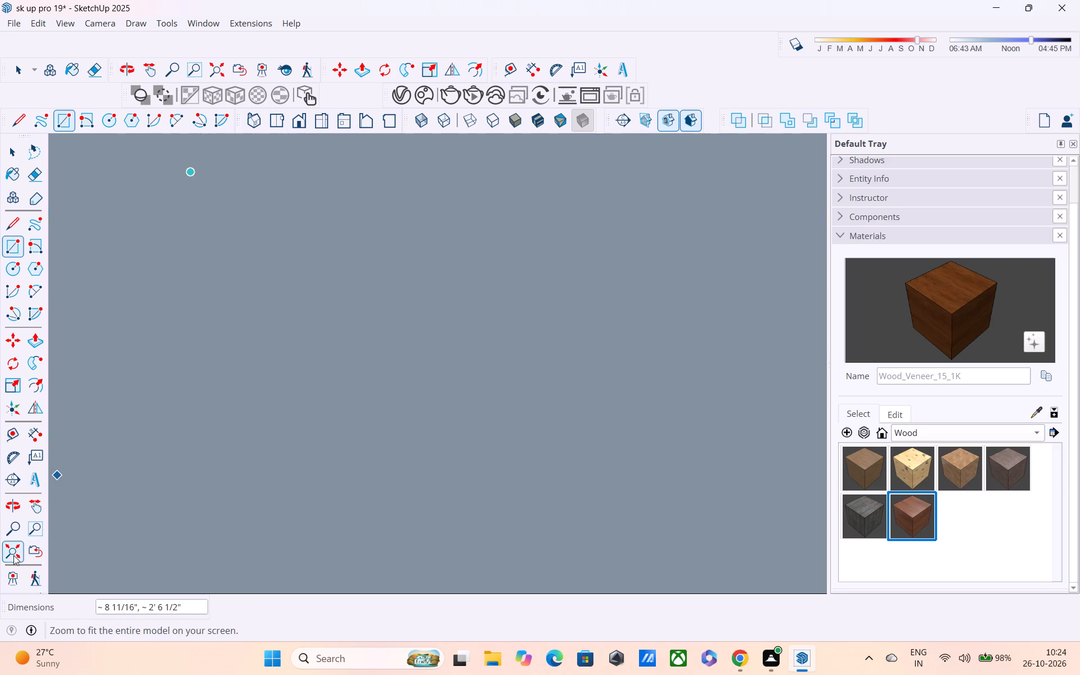
scroll(371, 549, down, 1)
middle_drag(512, 547, 884, 672)
scroll(568, 272, up, 3)
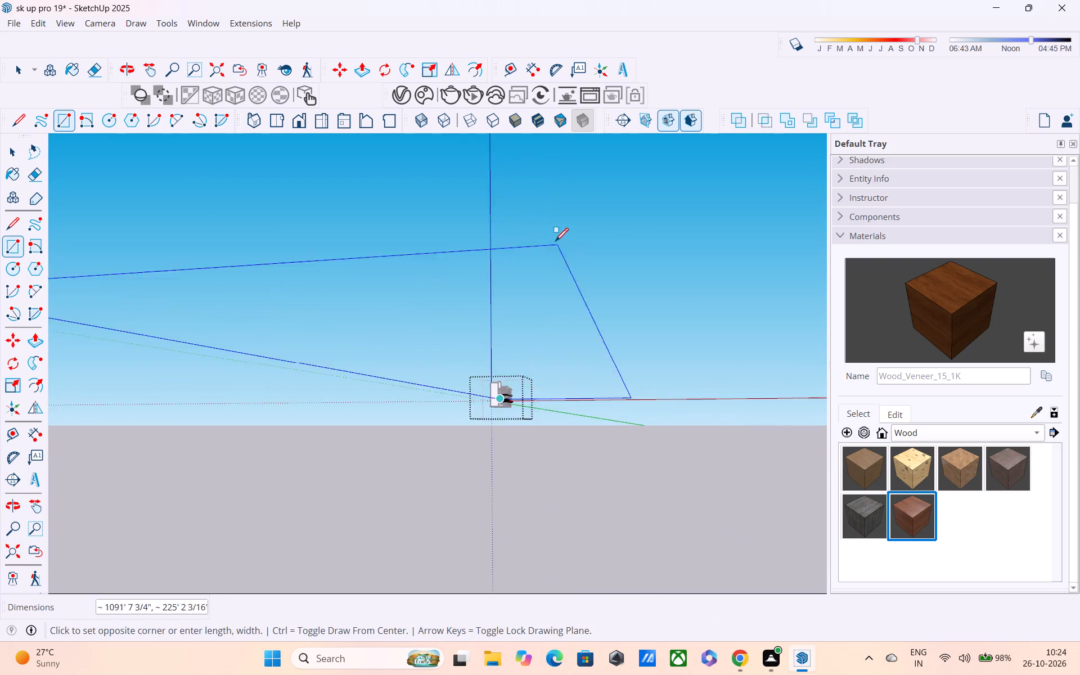
scroll(555, 242, up, 2)
scroll(496, 464, up, 20)
middle_drag(479, 492, 485, 479)
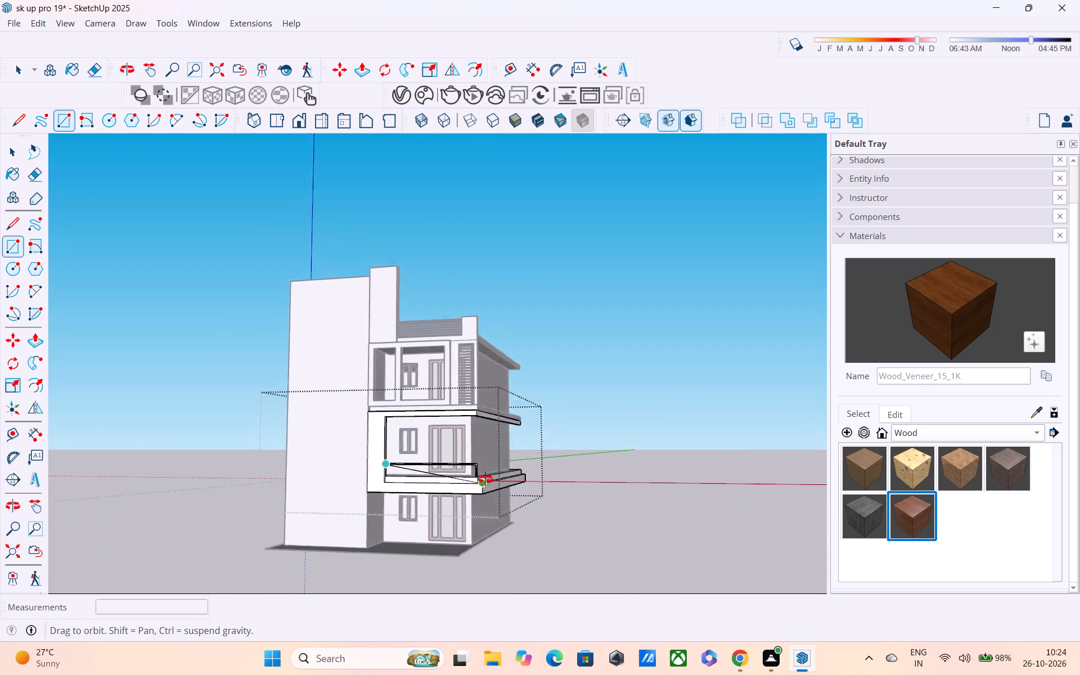
middle_drag(485, 479, 562, 446)
scroll(520, 448, up, 16)
middle_drag(512, 471, 619, 481)
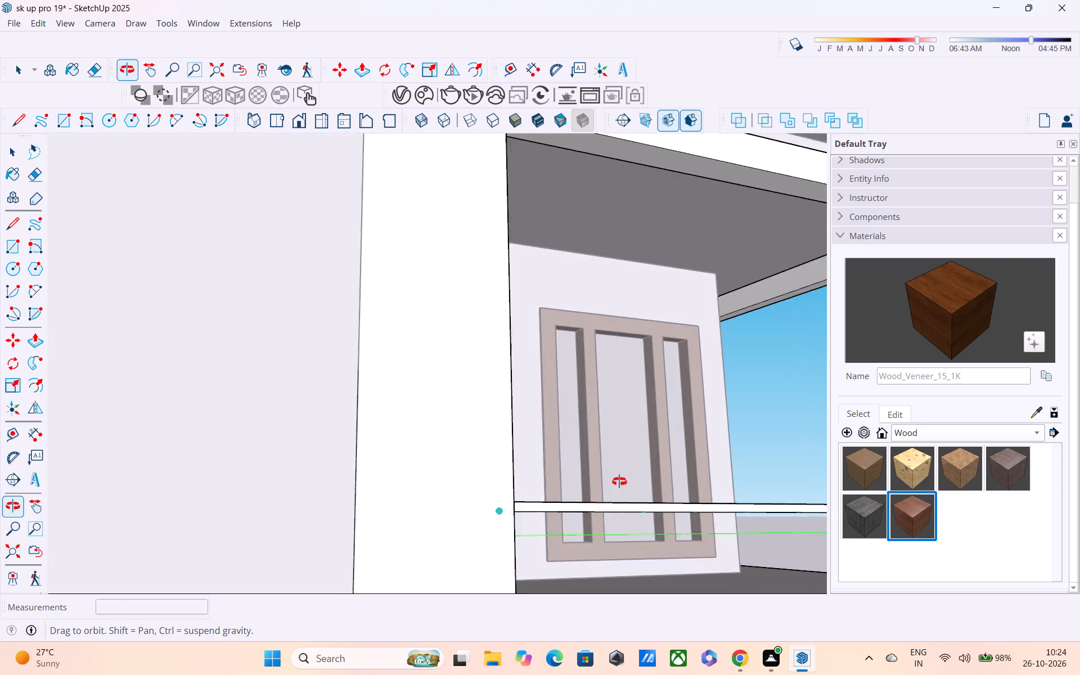
middle_drag(619, 481, 532, 440)
middle_drag(527, 437, 402, 380)
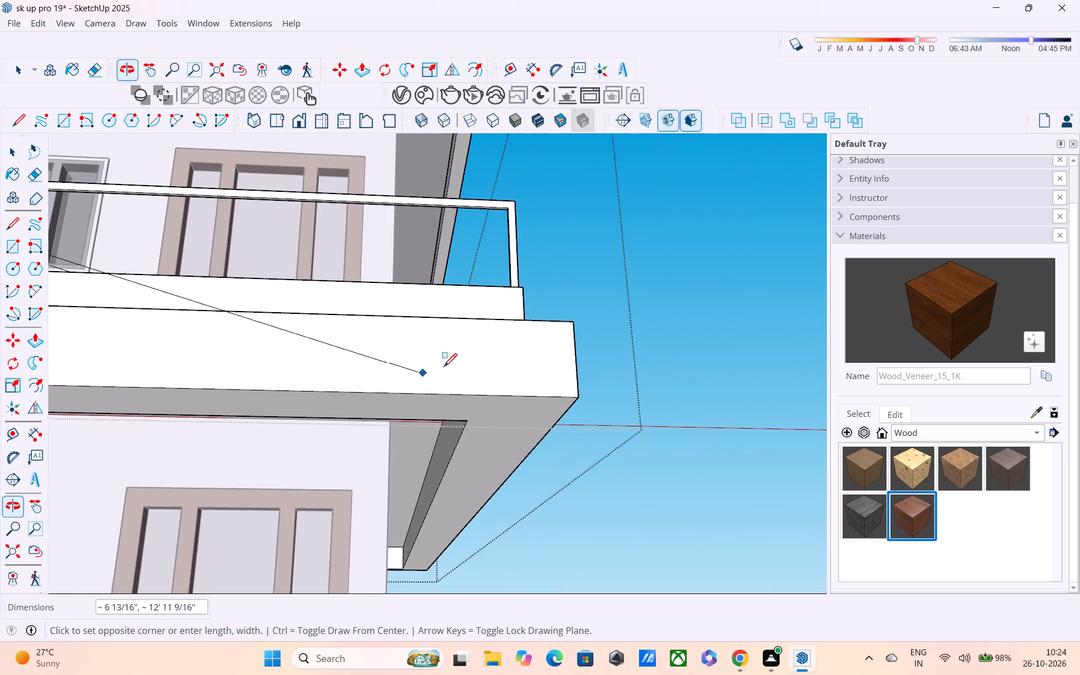
middle_drag(529, 342, 728, 526)
scroll(610, 400, up, 16)
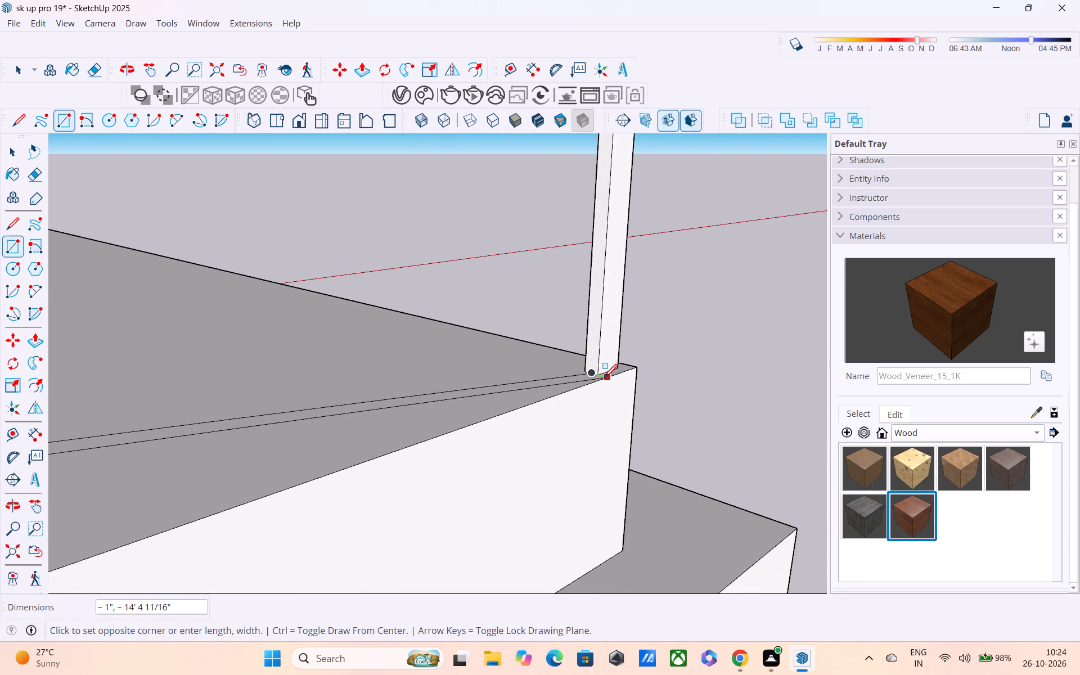
scroll(600, 379, up, 6)
click(588, 375)
Examine the filled front railing, corner post and long stepped slab edge from the open side of the middle-floor balcony.
scroll(577, 380, down, 11)
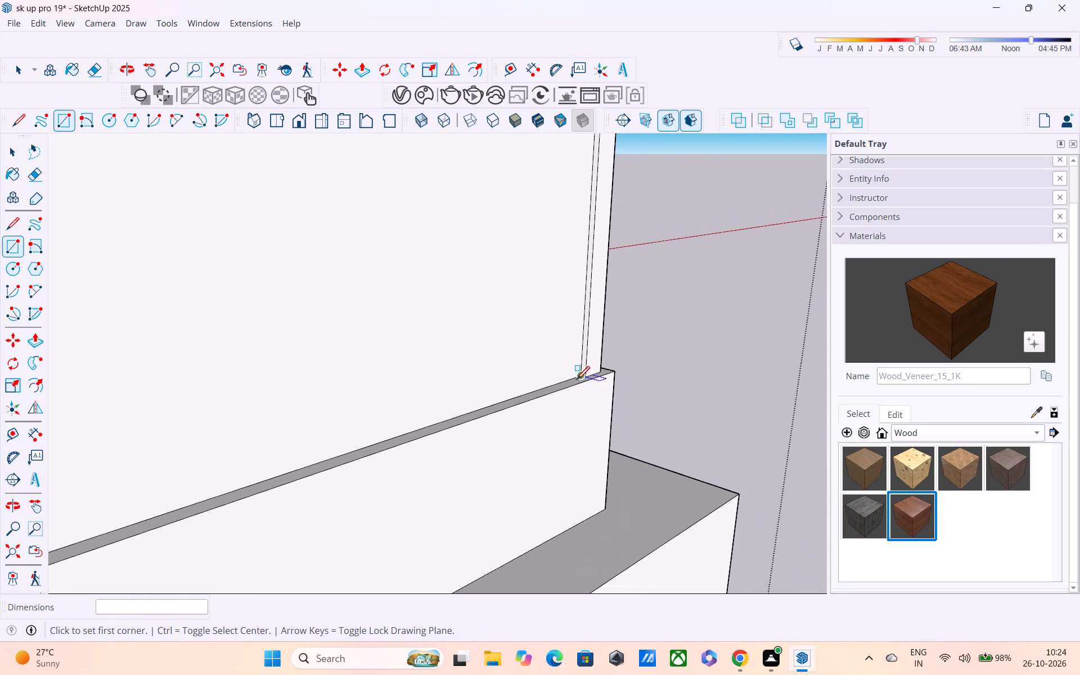
middle_drag(562, 380, 424, 393)
scroll(422, 386, down, 12)
middle_drag(453, 398, 334, 382)
scroll(335, 346, down, 5)
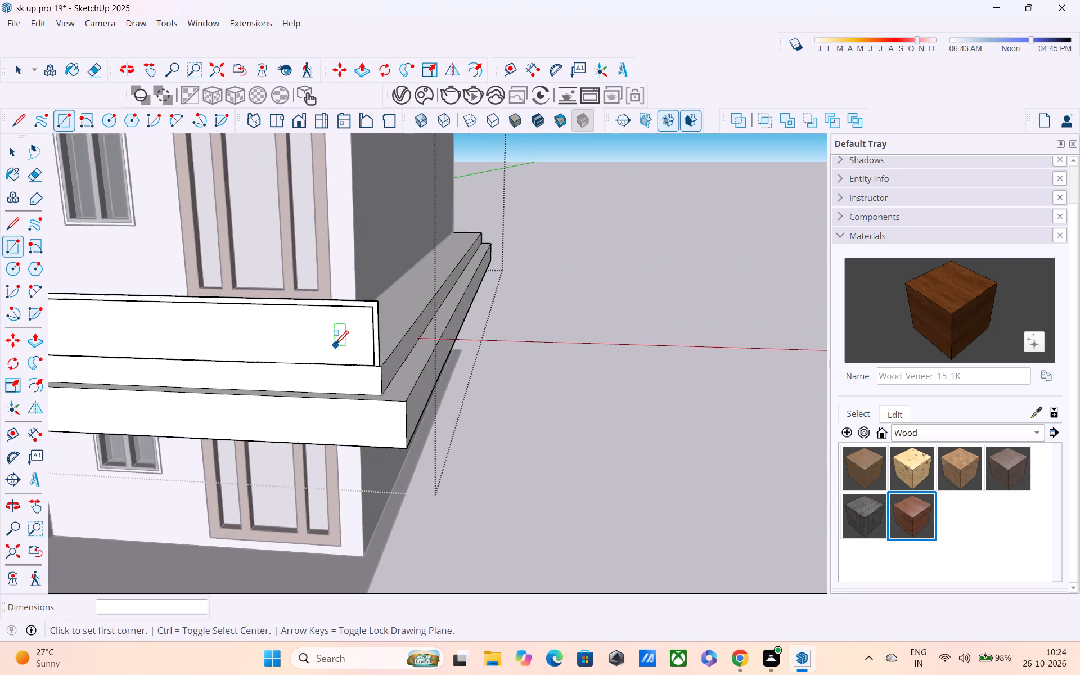
scroll(335, 345, down, 1)
middle_drag(417, 361, 362, 339)
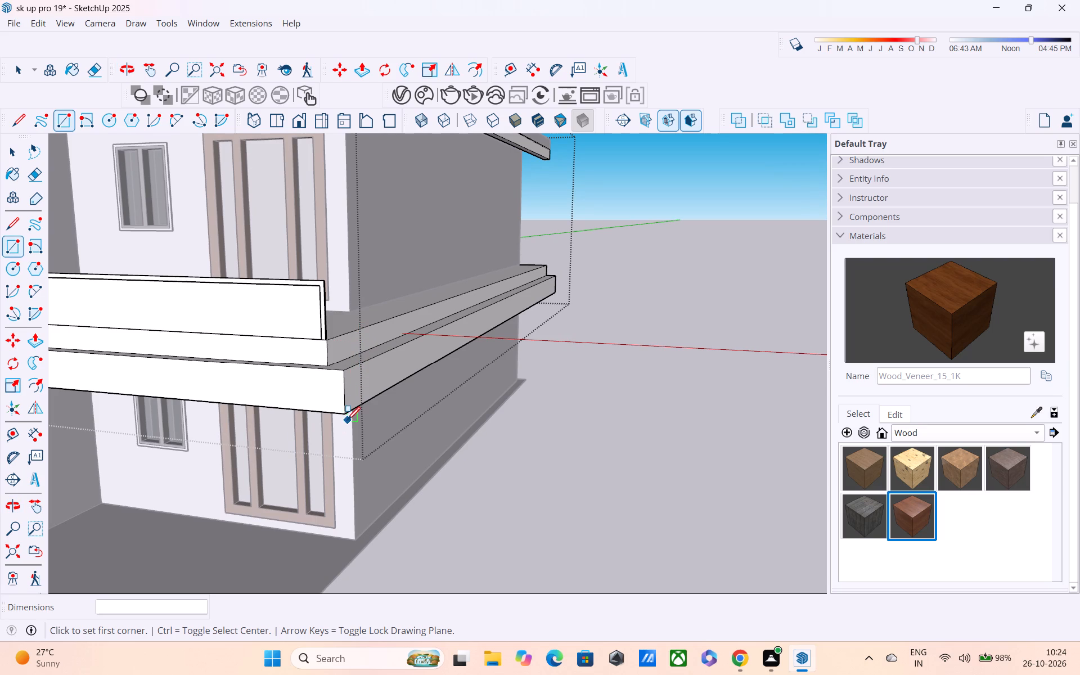
scroll(346, 422, down, 2)
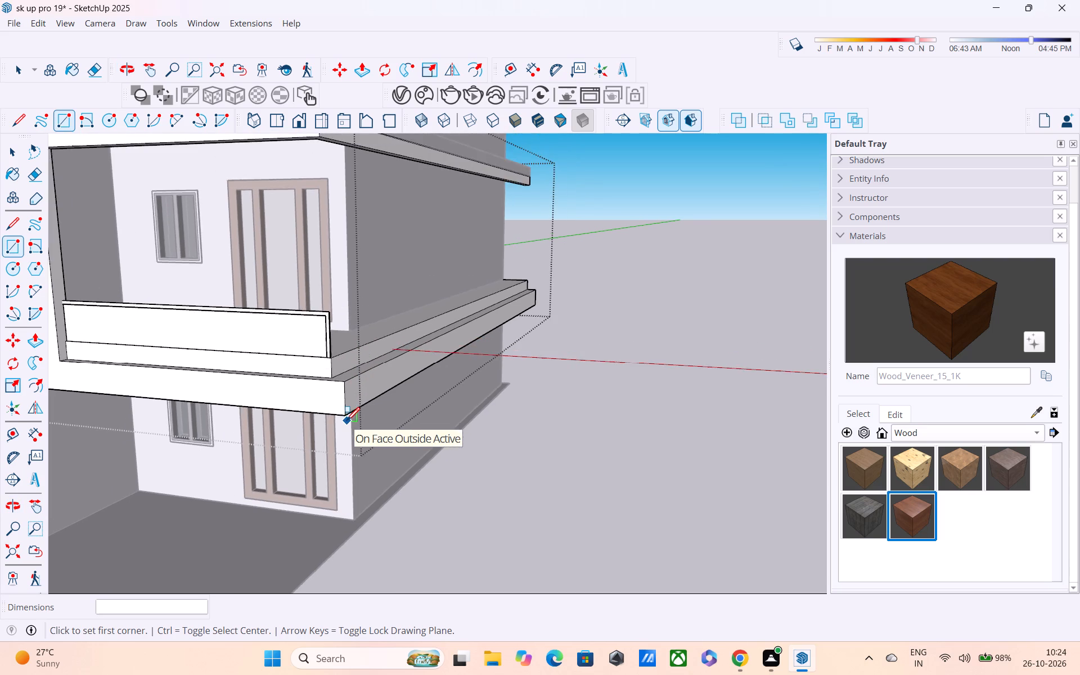
middle_drag(345, 423, 115, 440)
scroll(184, 405, down, 3)
scroll(247, 404, down, 3)
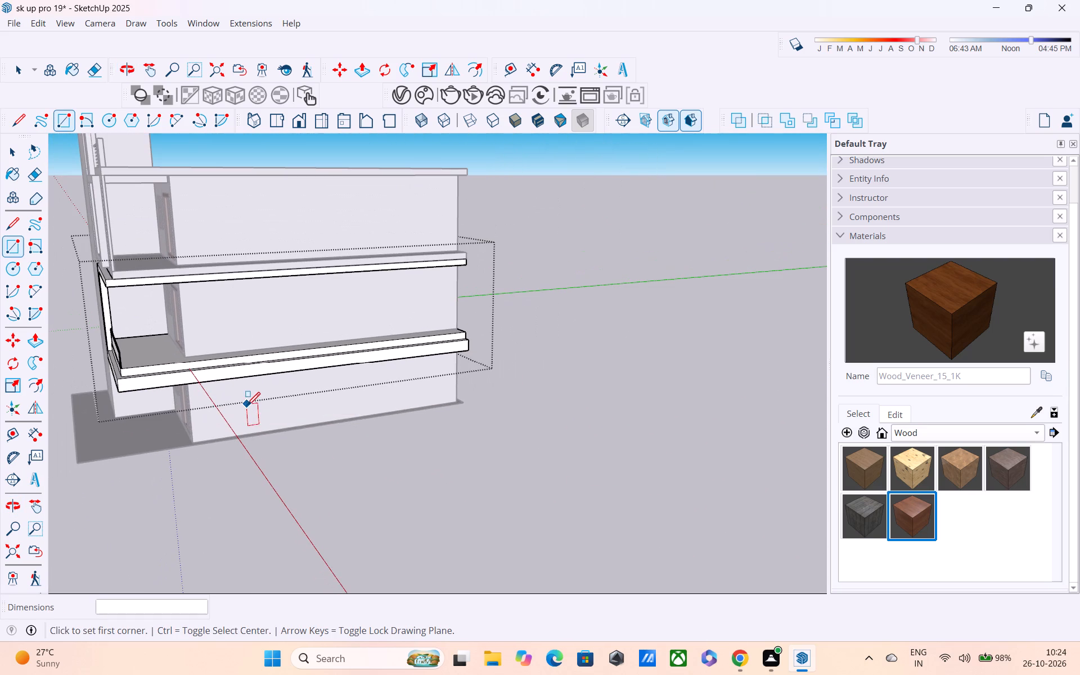
scroll(246, 409, up, 1)
scroll(246, 410, down, 3)
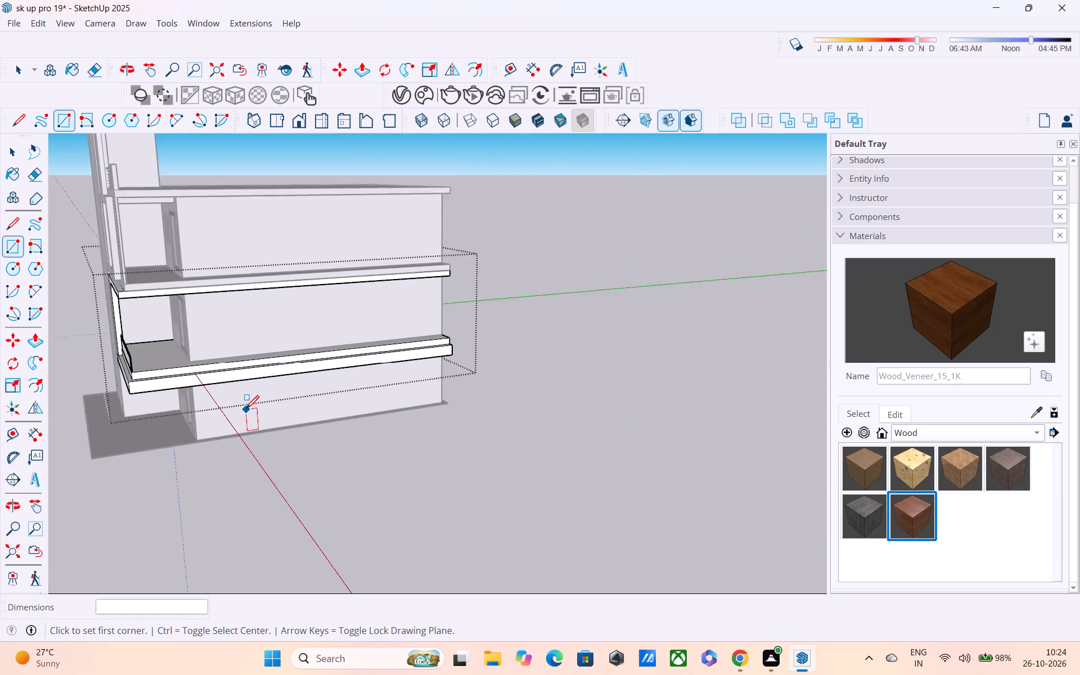
middle_drag(246, 410, 71, 424)
scroll(245, 306, up, 16)
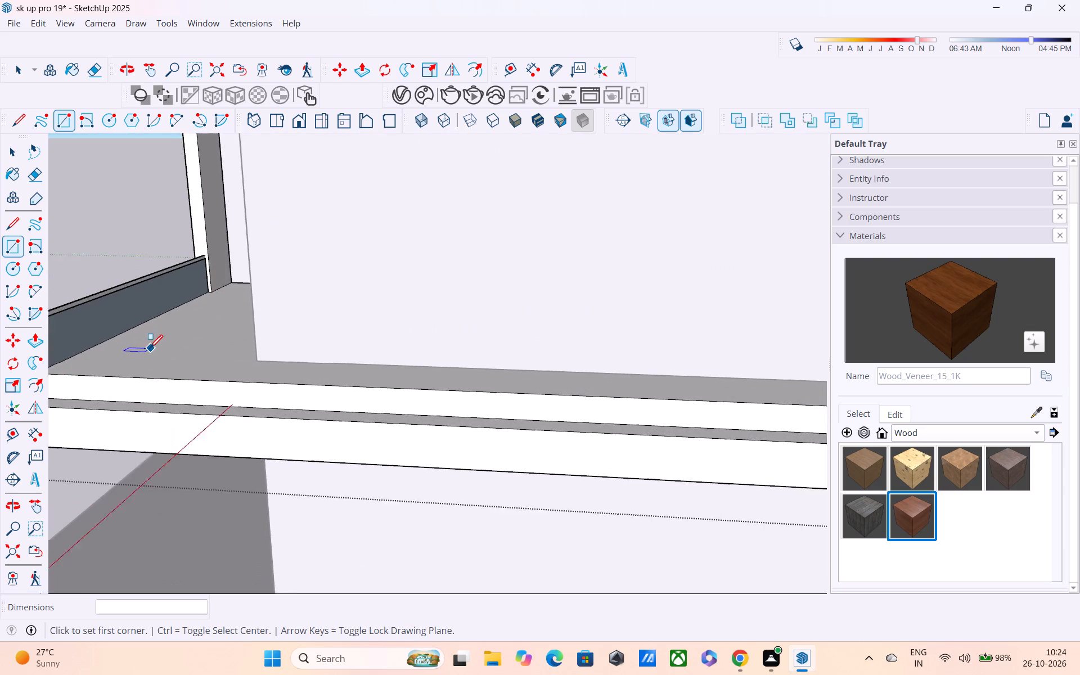
scroll(150, 349, up, 1)
key(space)
scroll(175, 354, down, 3)
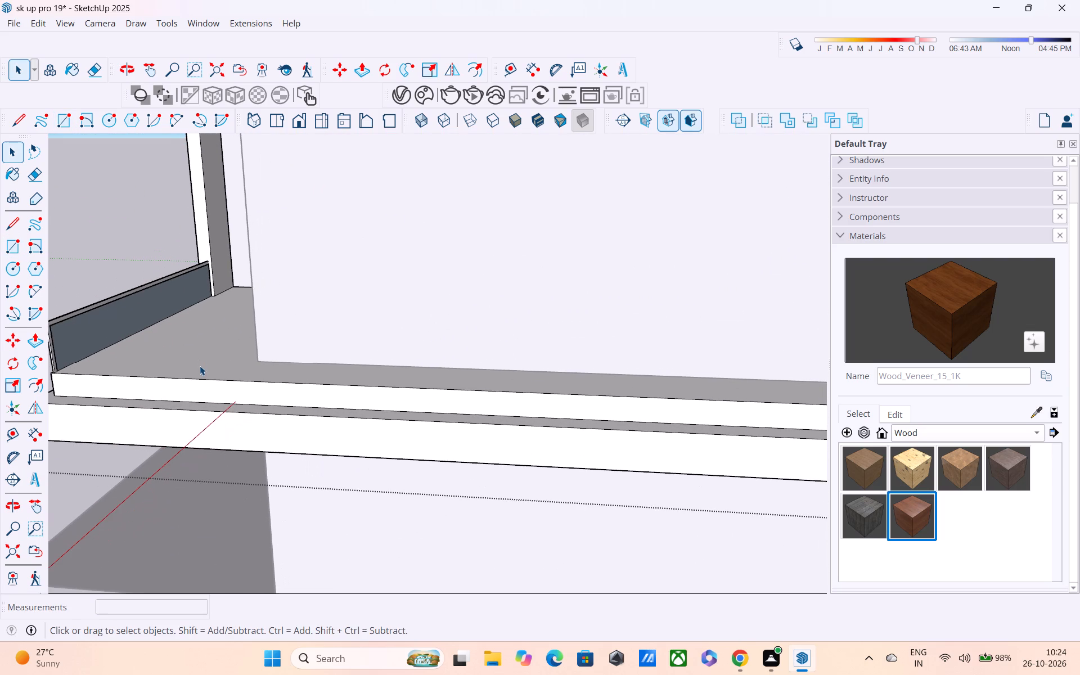
shift+middle_drag(227, 398, 318, 481)
scroll(211, 419, up, 5)
middle_drag(169, 426, 230, 437)
scroll(195, 434, up, 1)
scroll(213, 434, down, 4)
middle_drag(172, 455, 152, 454)
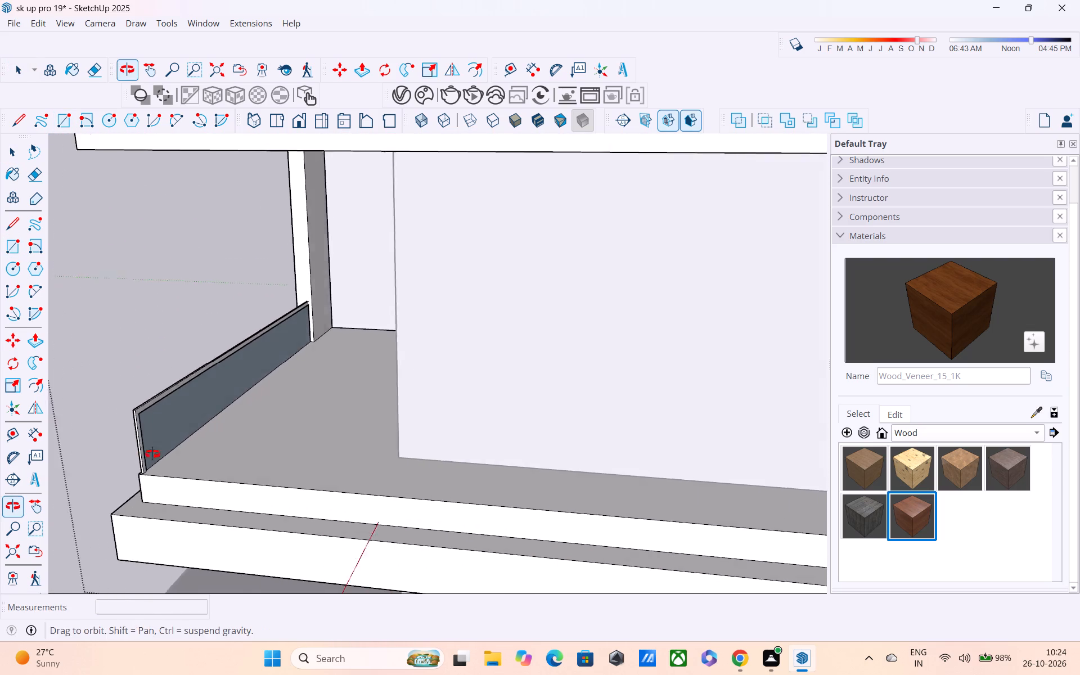
middle_drag(152, 454, 130, 441)
scroll(130, 441, up, 1)
scroll(154, 427, down, 6)
scroll(549, 436, down, 1)
middle_drag(537, 442, 416, 445)
scroll(143, 377, up, 5)
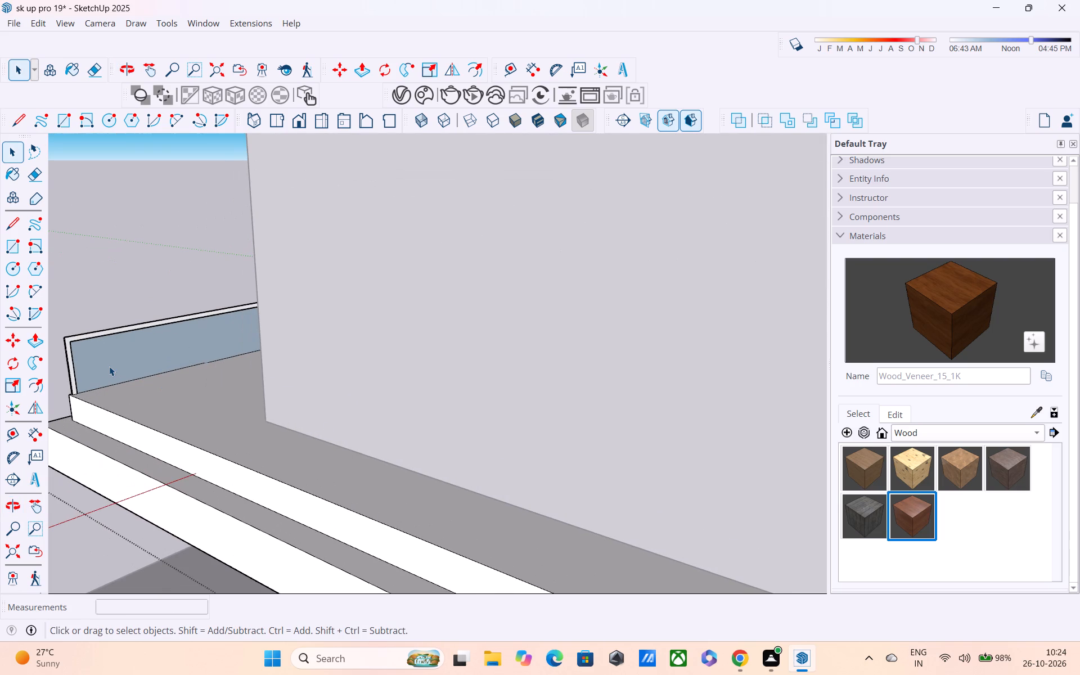
Draw a vertical panel rectangle, about 43' 6" by 1' 10", from the corner post's upper face along the side slab edge to its far end.
key(r)
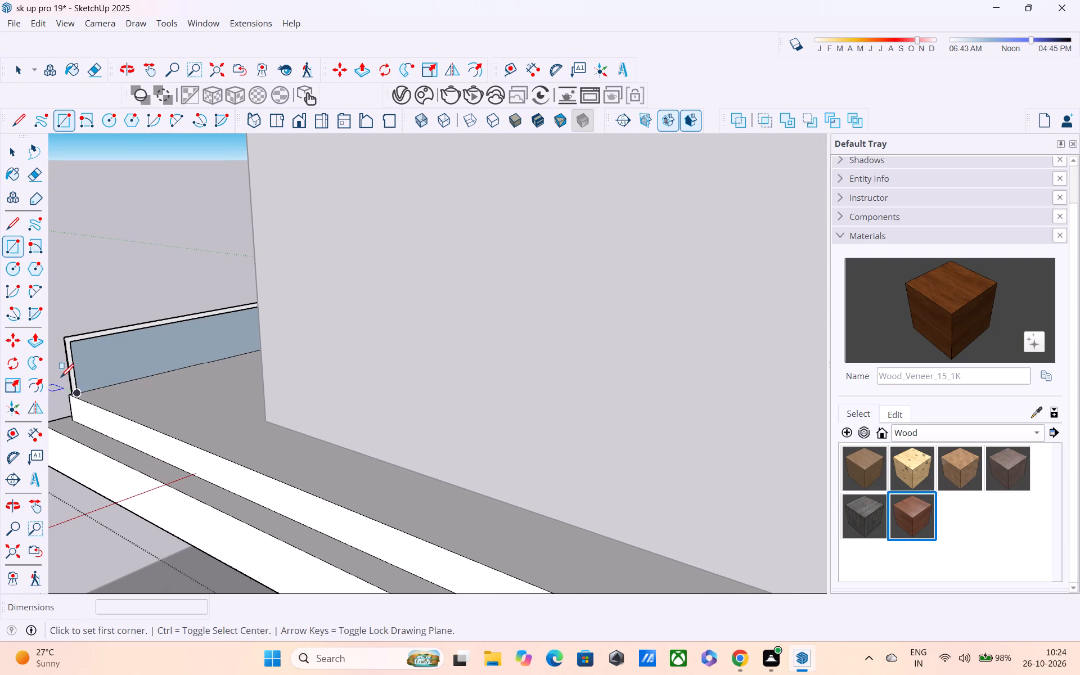
scroll(67, 361, up, 9)
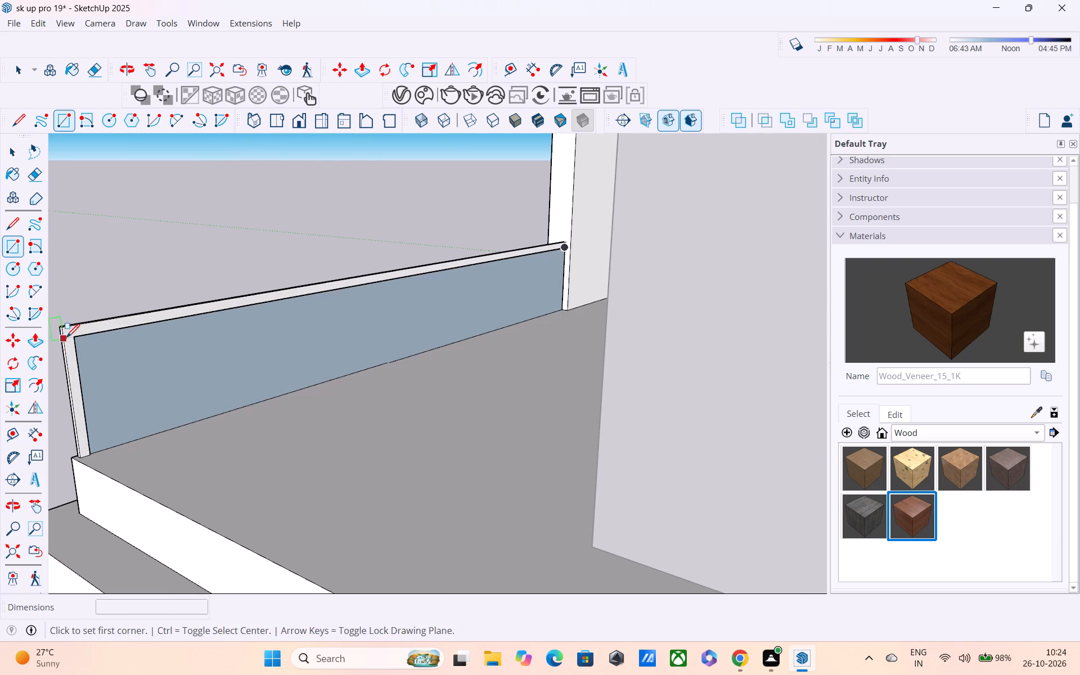
scroll(71, 342, up, 4)
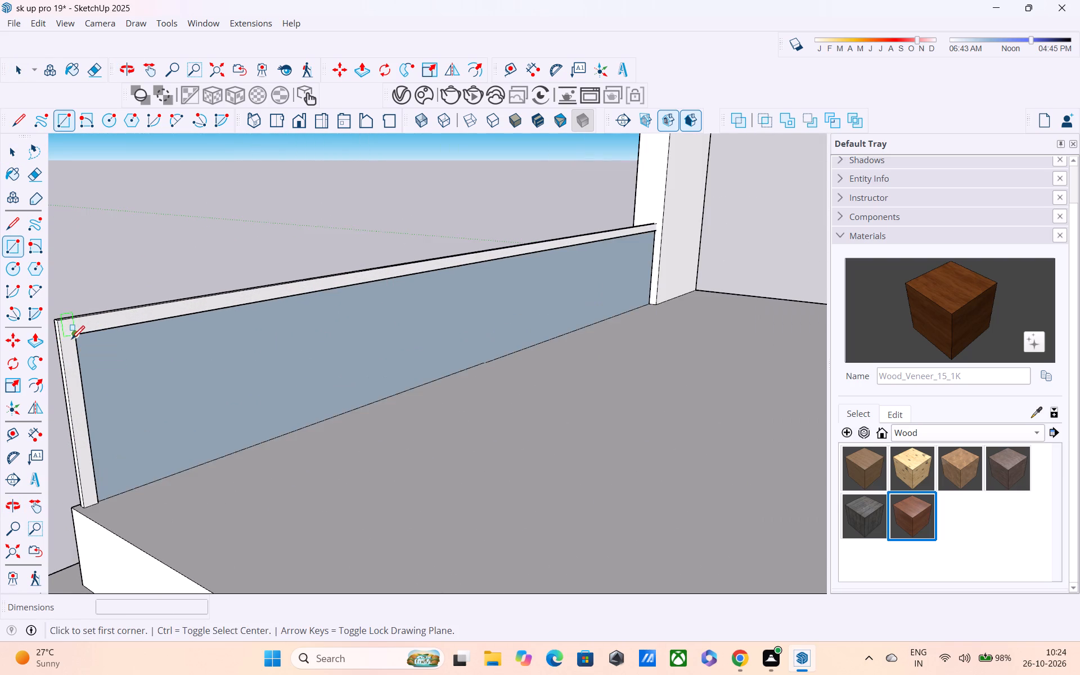
scroll(71, 340, up, 4)
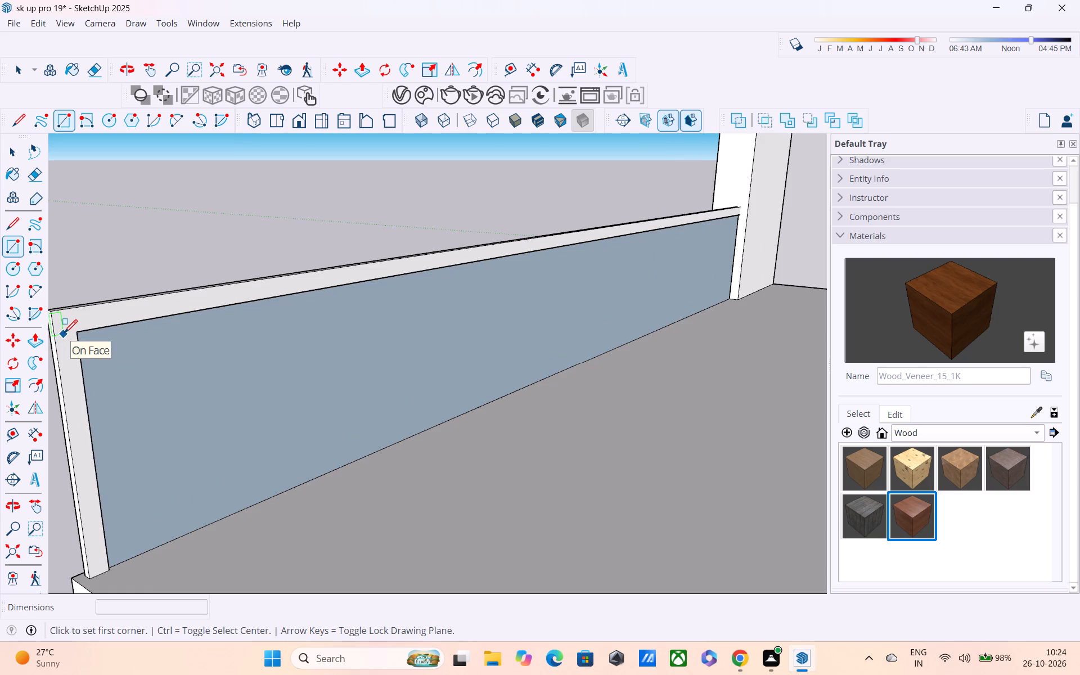
click(64, 334)
scroll(103, 436, down, 3)
scroll(258, 555, down, 3)
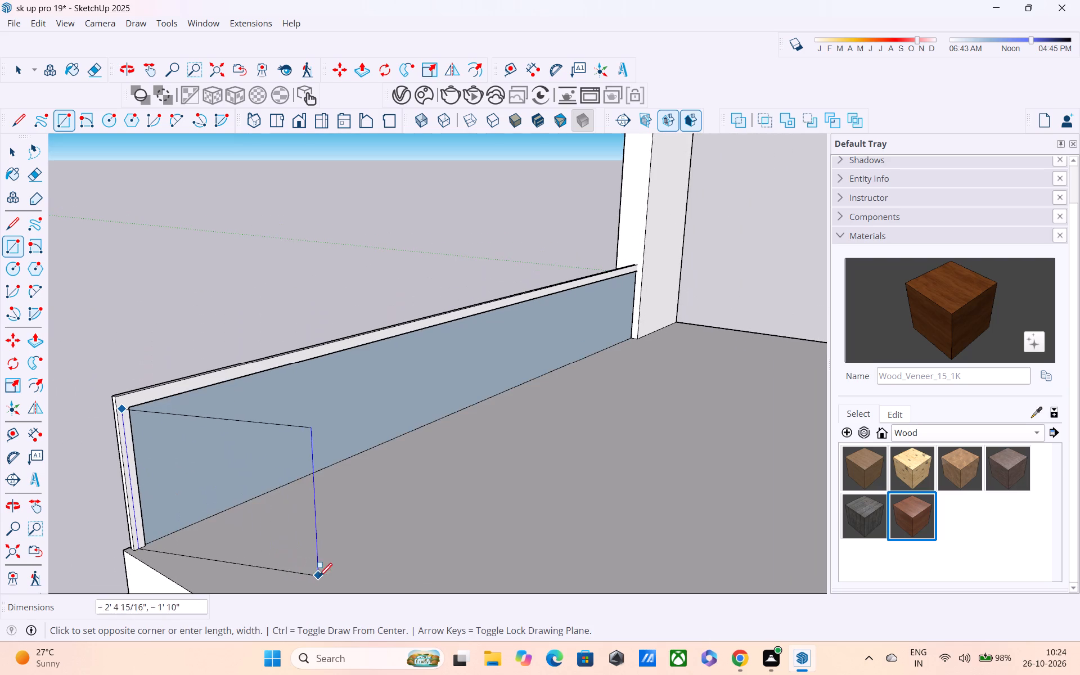
shift+middle_drag(310, 573, 112, 412)
scroll(131, 407, down, 7)
shift+middle_drag(432, 519, 258, 331)
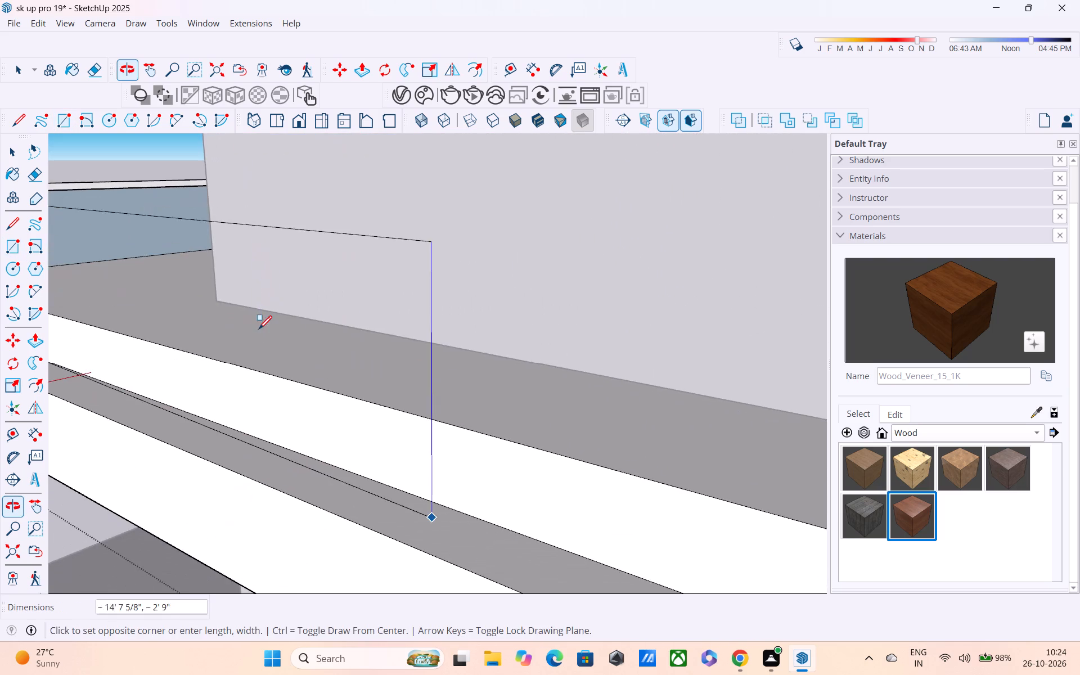
scroll(292, 342, down, 5)
middle_drag(465, 382, 305, 318)
scroll(386, 323, down, 4)
middle_drag(555, 353, 478, 358)
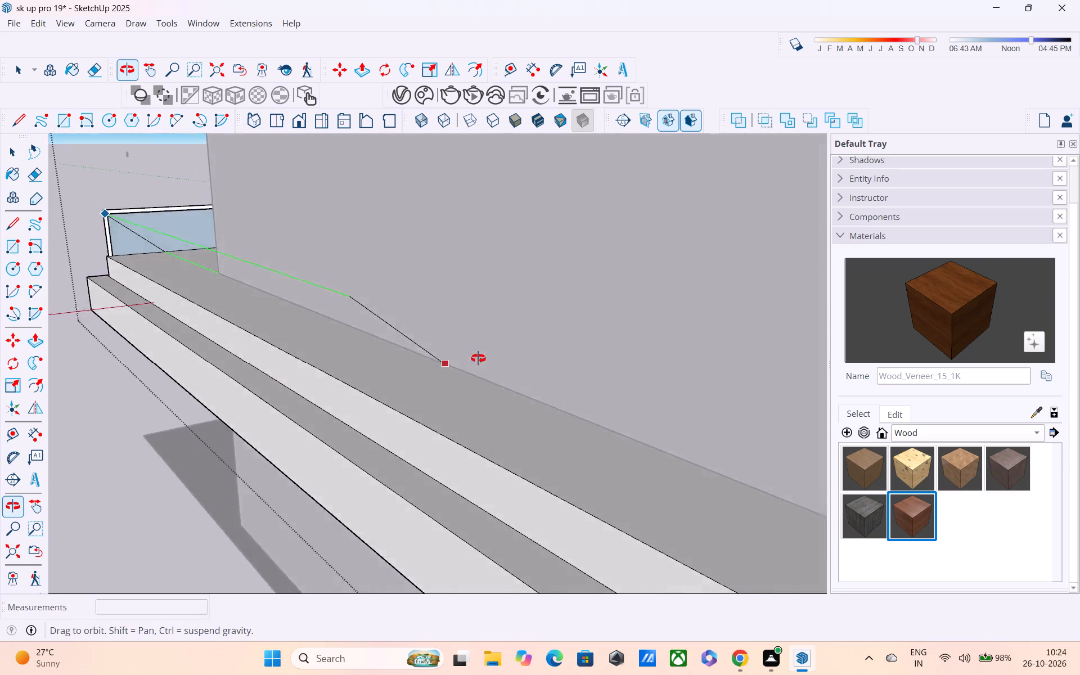
middle_drag(478, 358, 430, 331)
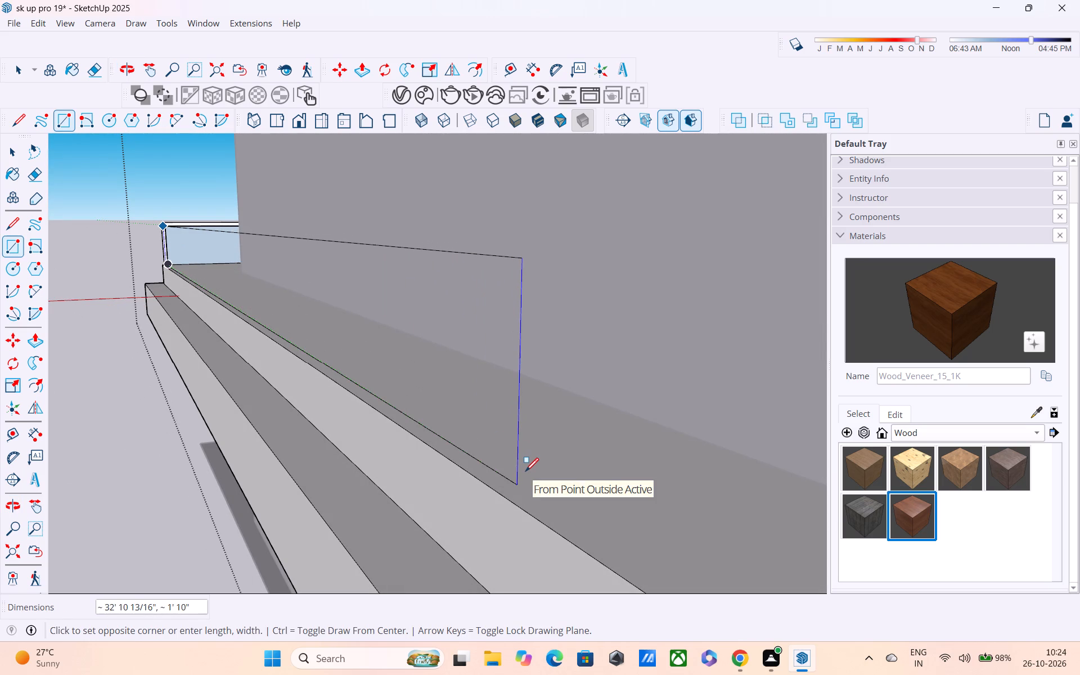
shift+middle_drag(525, 470, 425, 312)
scroll(566, 365, down, 1)
shift+middle_drag(570, 371, 412, 301)
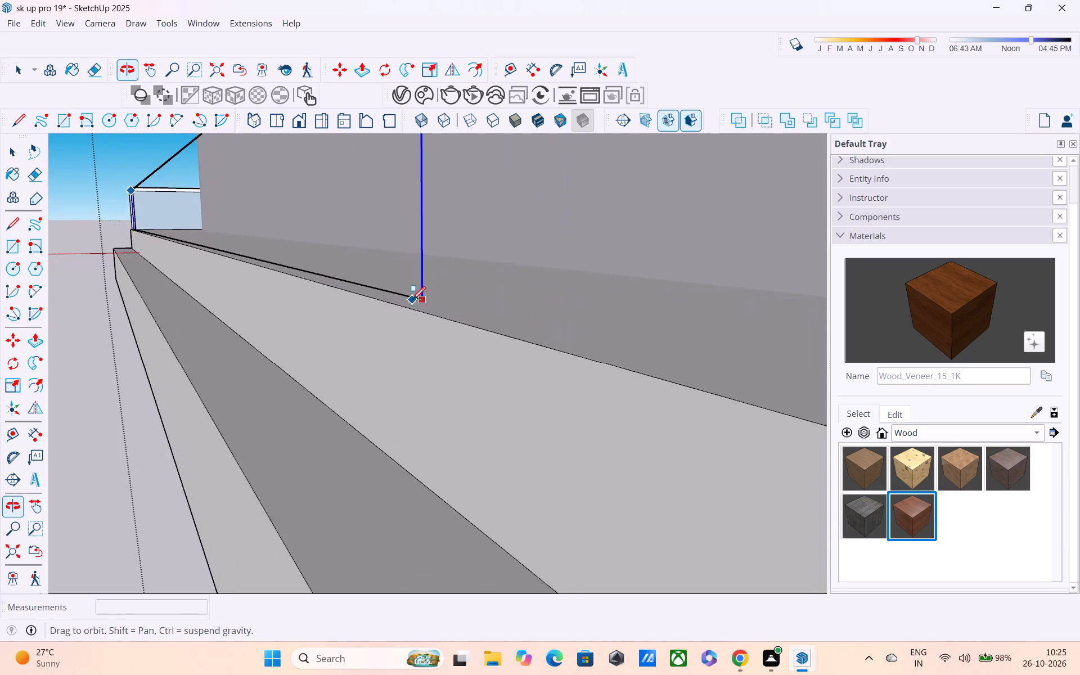
scroll(421, 301, down, 5)
shift+middle_drag(526, 335, 339, 328)
scroll(418, 338, down, 5)
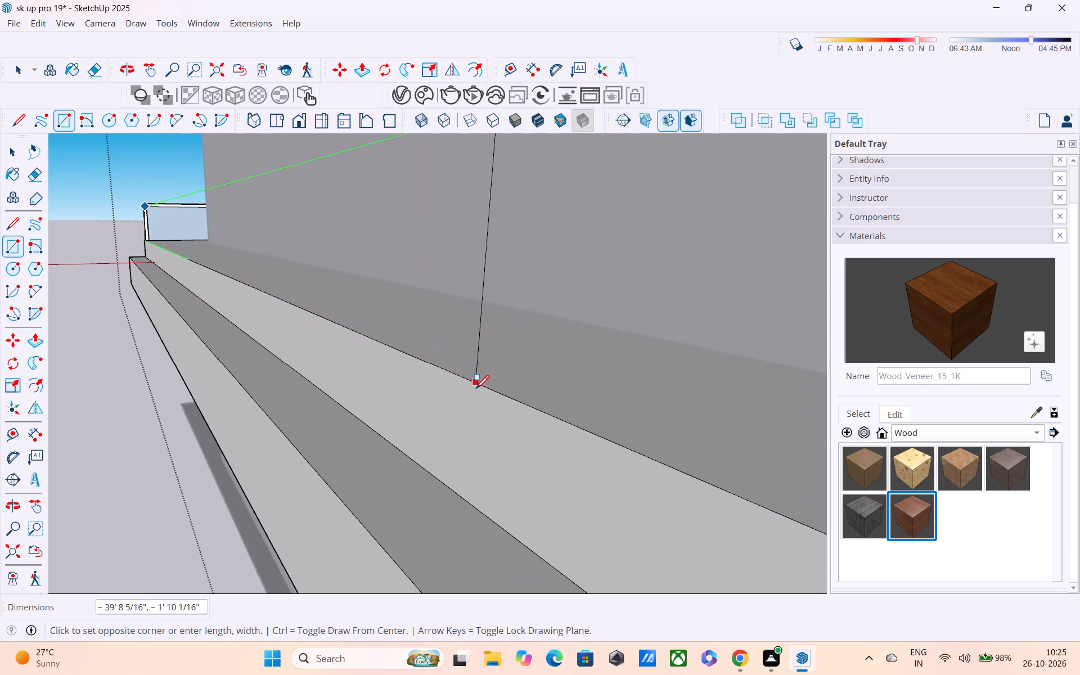
shift+middle_drag(475, 390, 243, 320)
scroll(392, 367, down, 3)
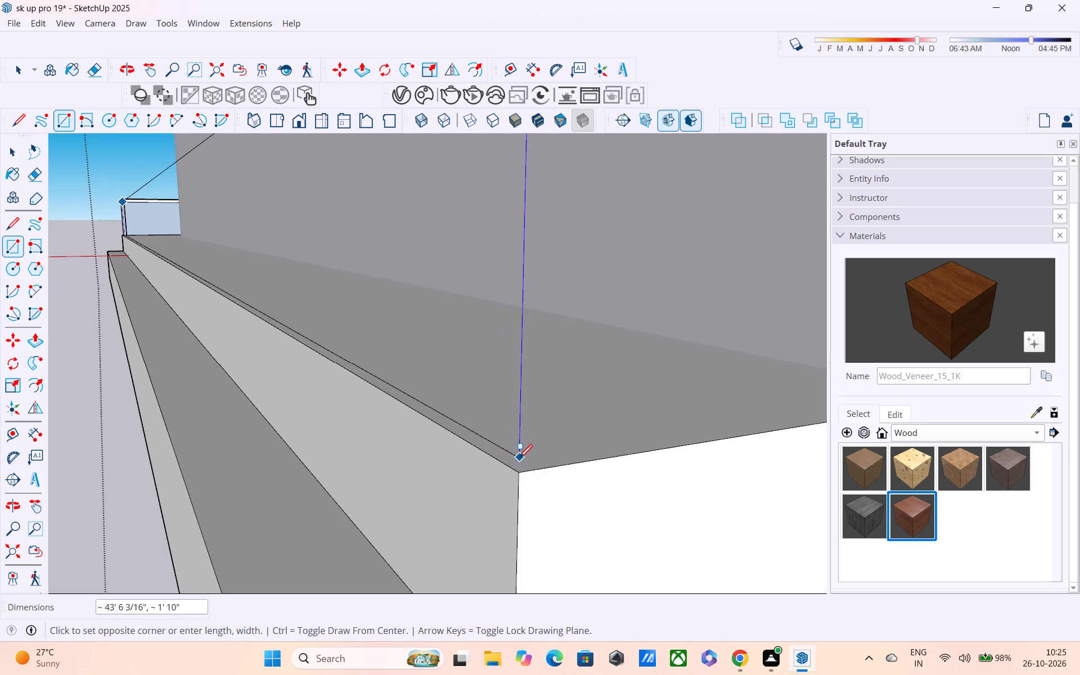
click(519, 459)
Examine the far end of the side panel where it meets the end corner of the stepped slab.
middle_drag(529, 477, 706, 535)
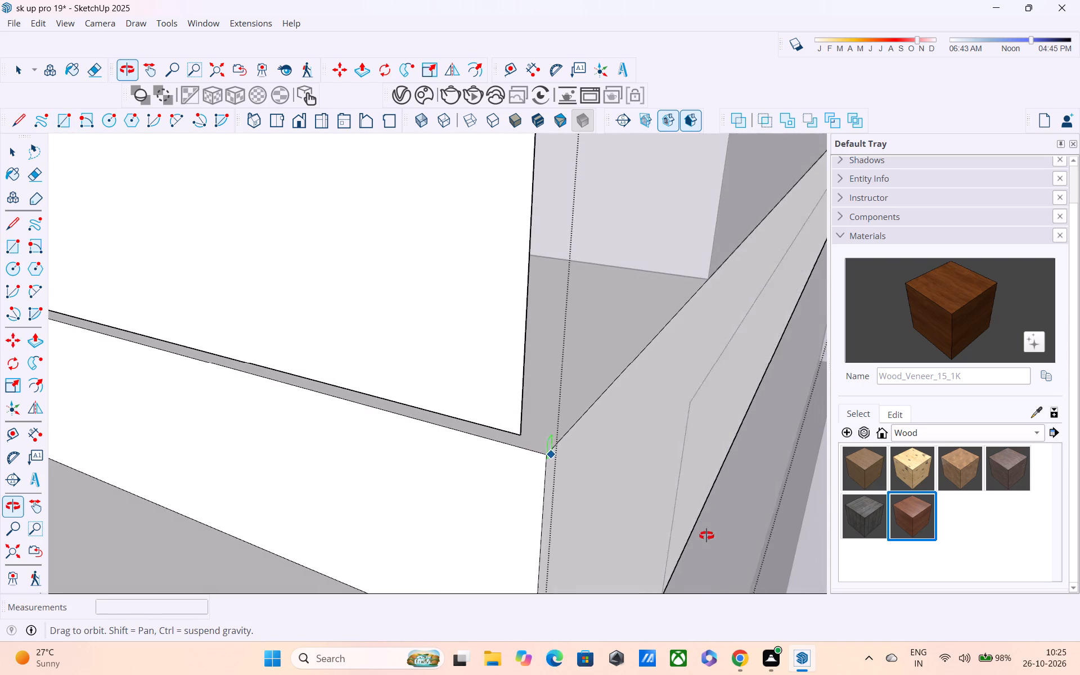
middle_drag(706, 535, 709, 535)
scroll(596, 445, down, 8)
middle_drag(563, 446, 566, 494)
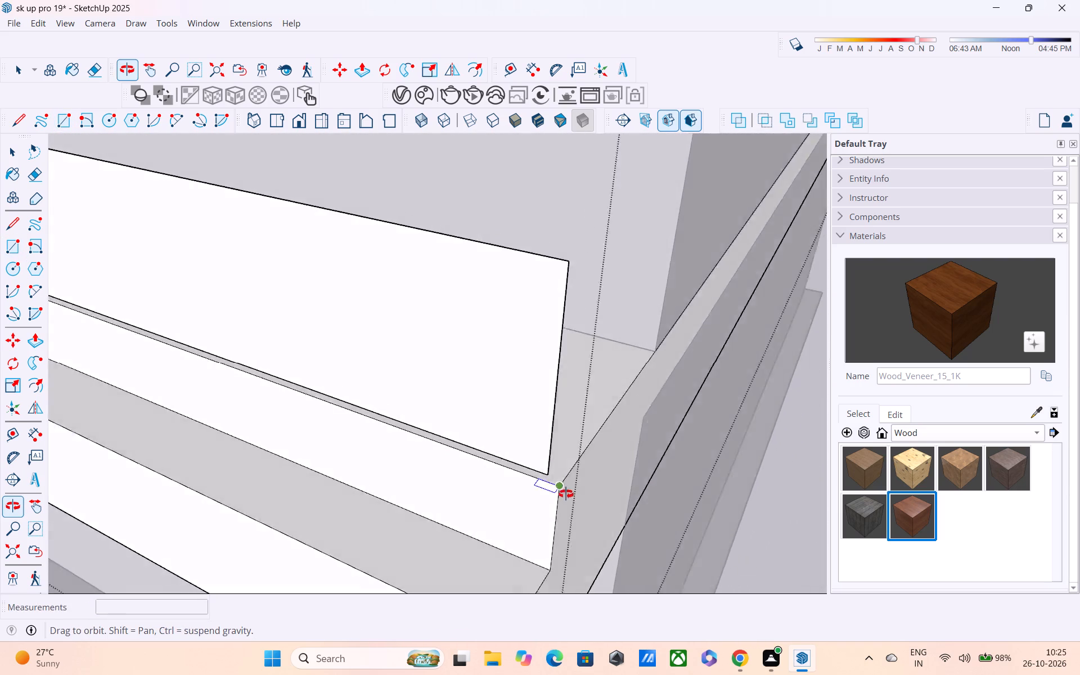
middle_drag(566, 494, 598, 508)
scroll(611, 470, up, 3)
middle_drag(605, 457, 651, 423)
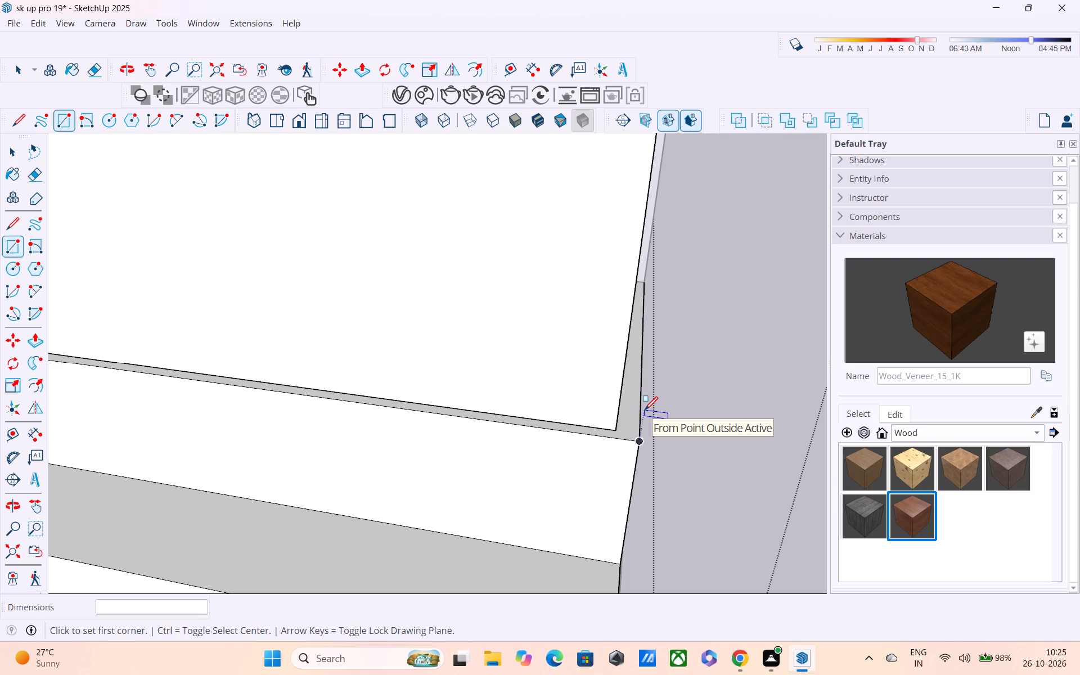
scroll(644, 409, down, 3)
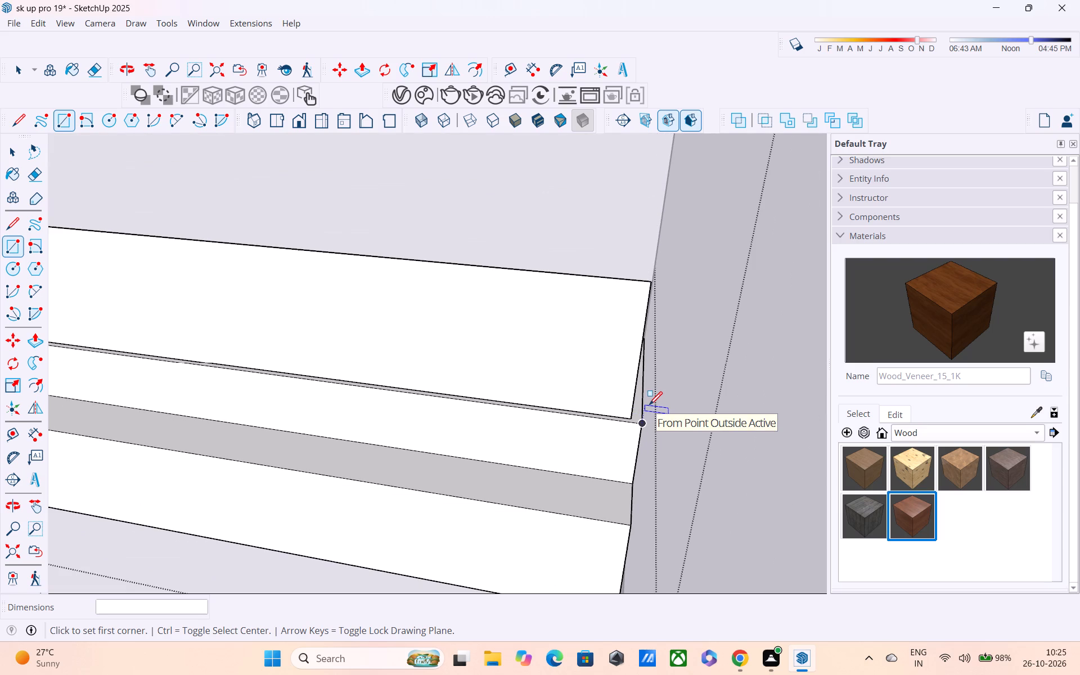
shift+middle_drag(647, 409, 549, 438)
scroll(584, 447, up, 6)
scroll(571, 448, down, 3)
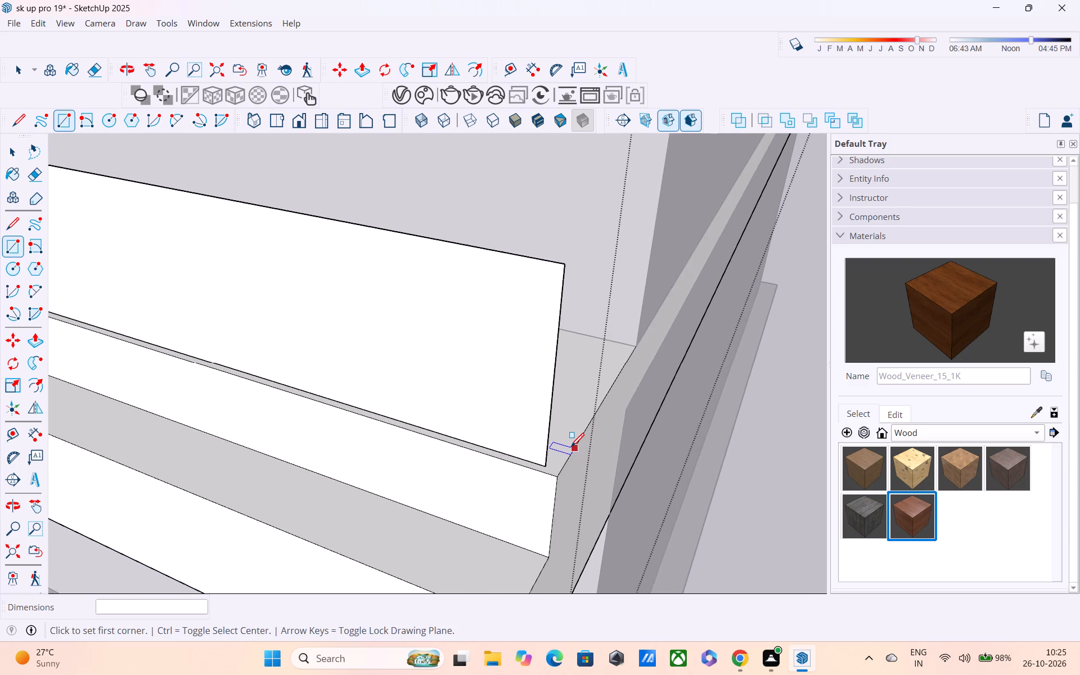
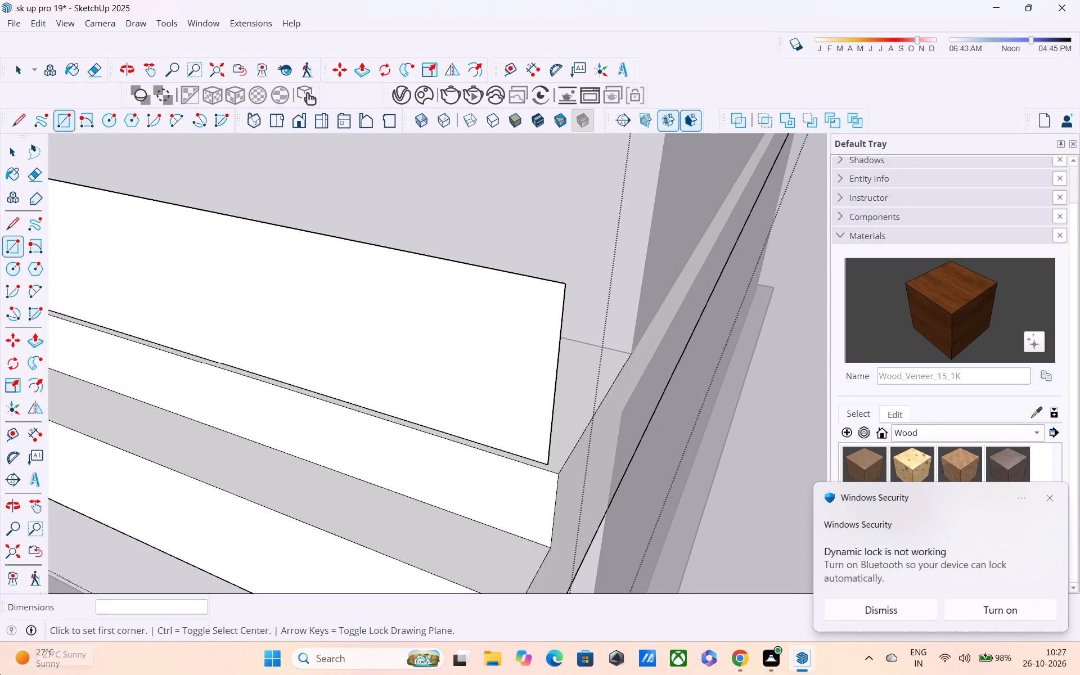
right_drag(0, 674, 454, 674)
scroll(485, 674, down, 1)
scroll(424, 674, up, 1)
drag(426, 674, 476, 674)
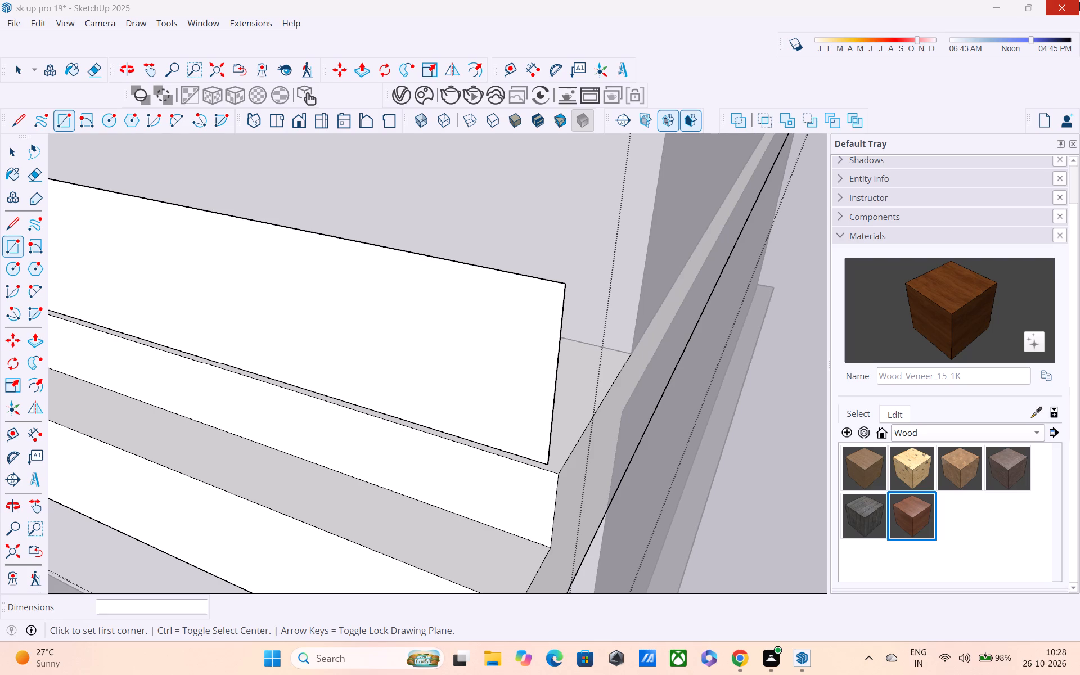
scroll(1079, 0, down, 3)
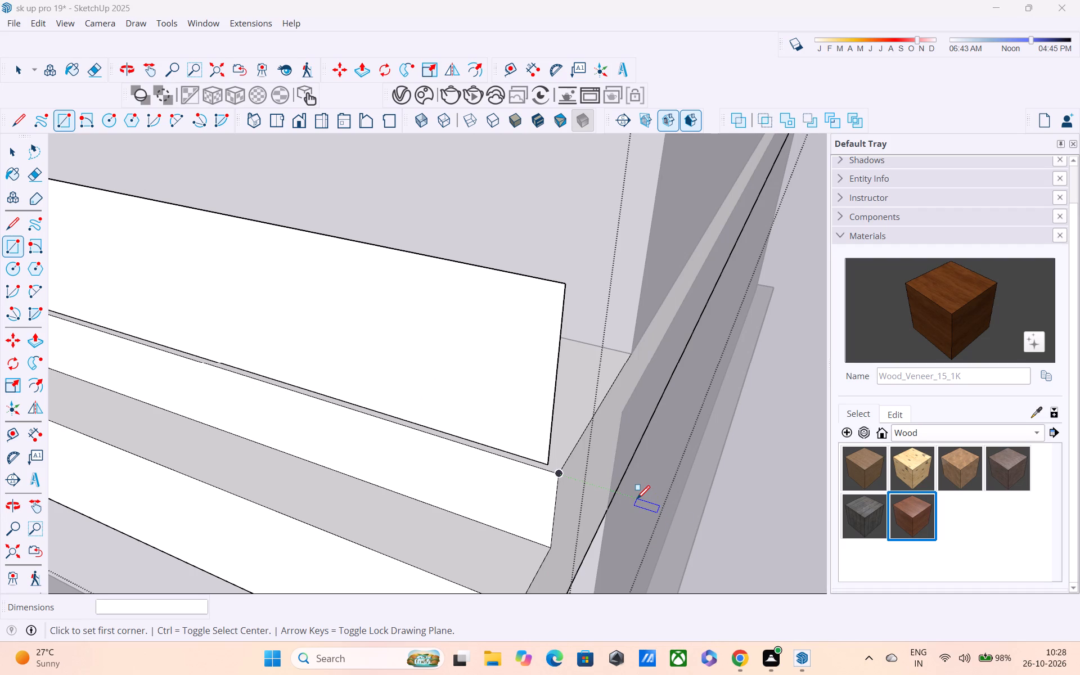
Save the model.
key(ctrl+s)
Draw a small rectangle about 3/4" by 7/8" on the ledge at the corner, just beyond the railing panel's end.
scroll(551, 473, up, 3)
middle_drag(618, 465, 560, 550)
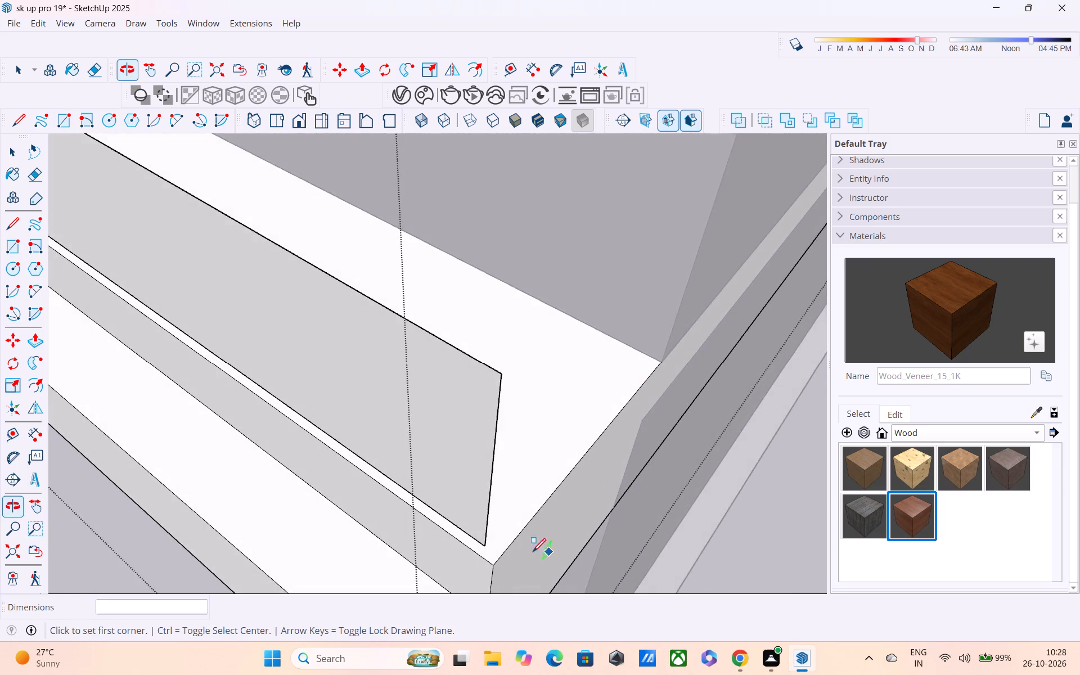
scroll(508, 560, up, 4)
middle_drag(483, 560, 471, 525)
scroll(471, 524, up, 5)
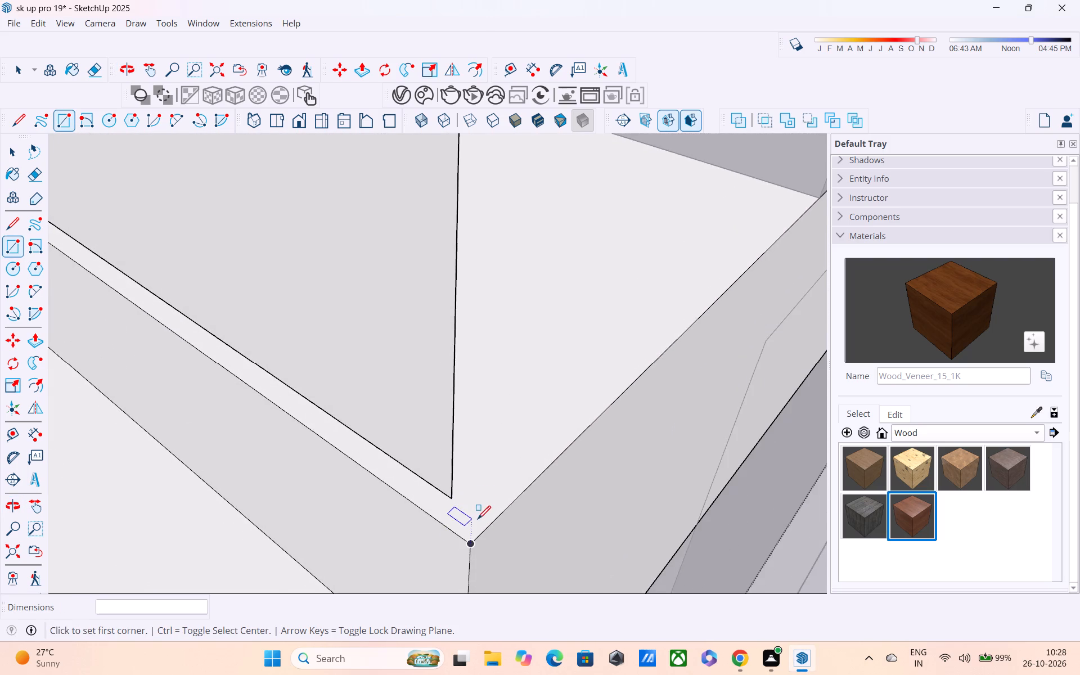
scroll(478, 520, up, 3)
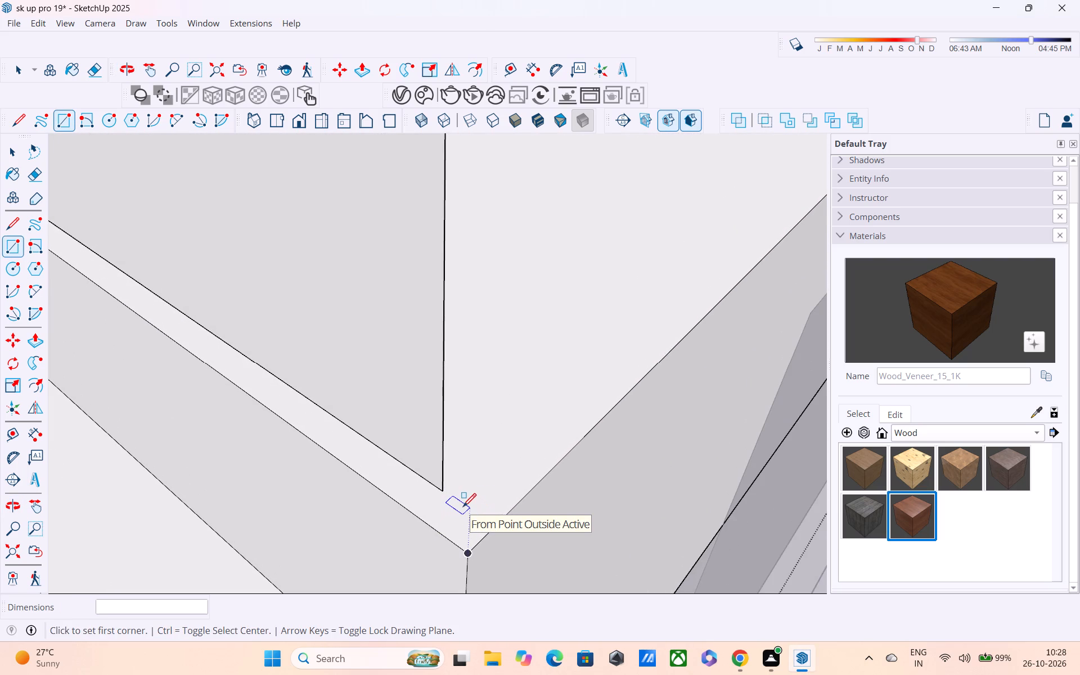
click(452, 507)
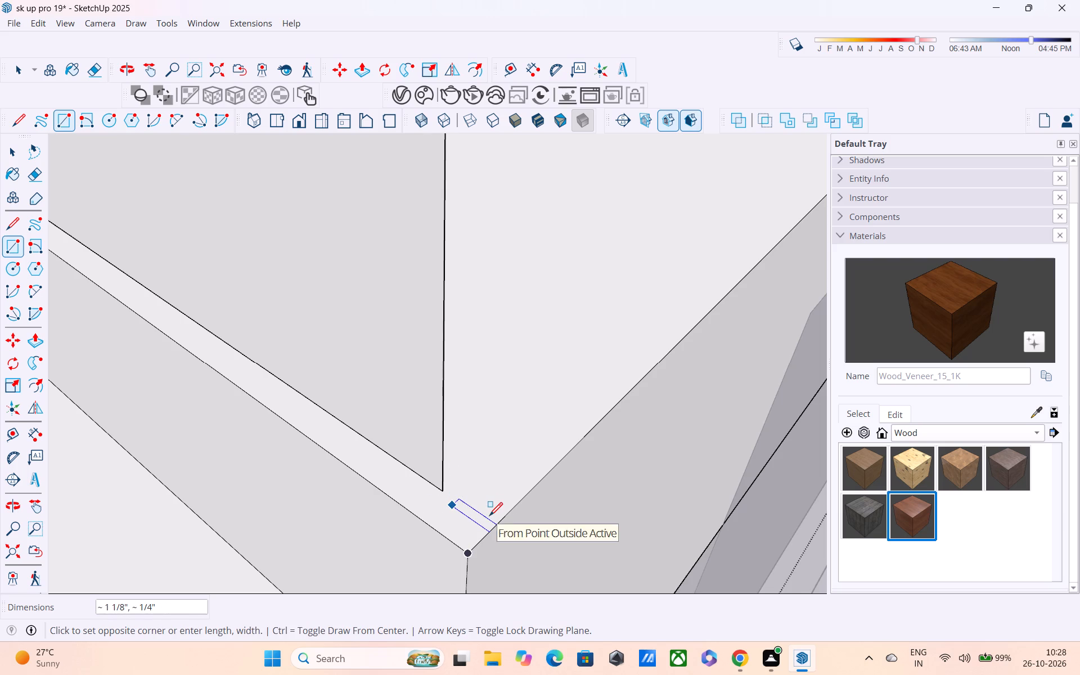
key(Escape)
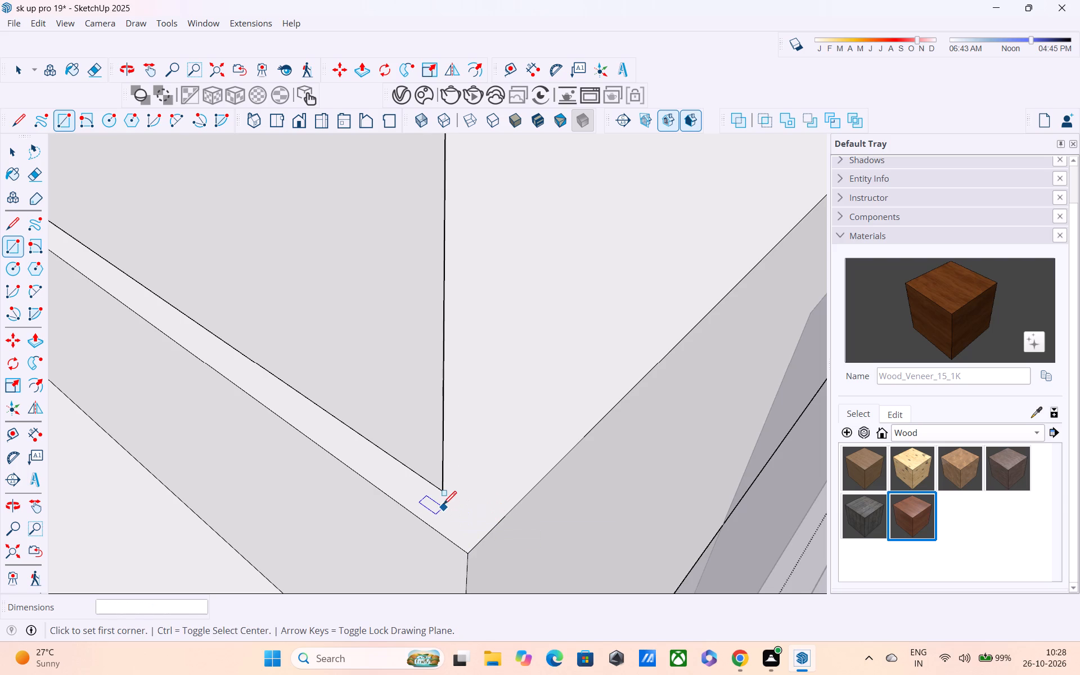
click(443, 506)
middle_drag(492, 514, 468, 512)
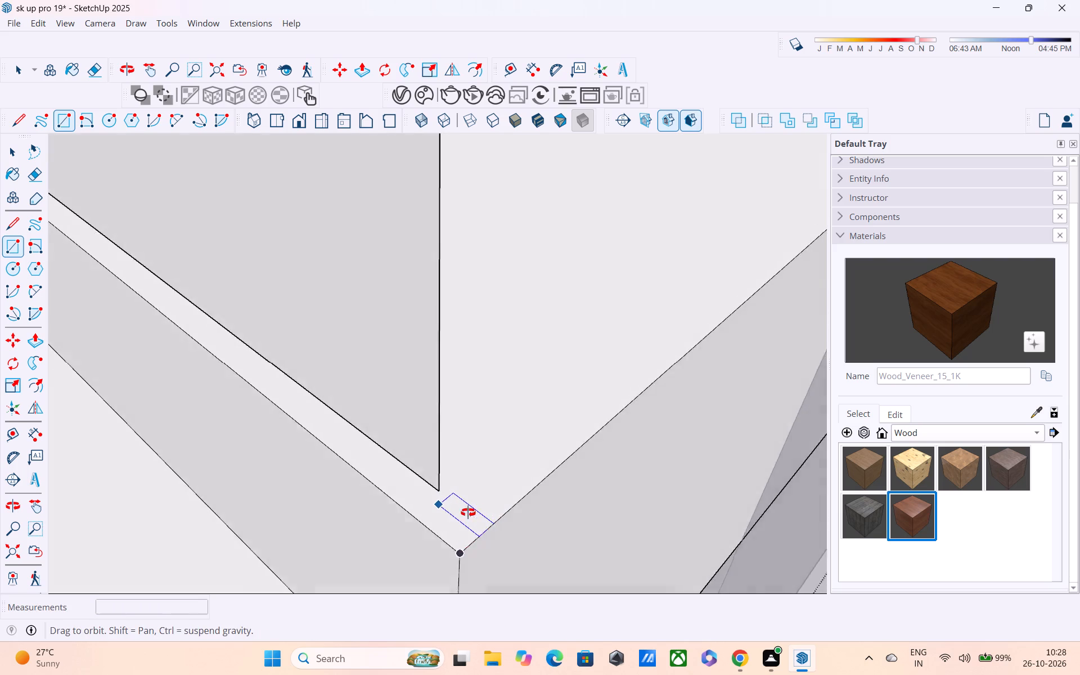
middle_drag(468, 512, 429, 512)
scroll(441, 516, up, 3)
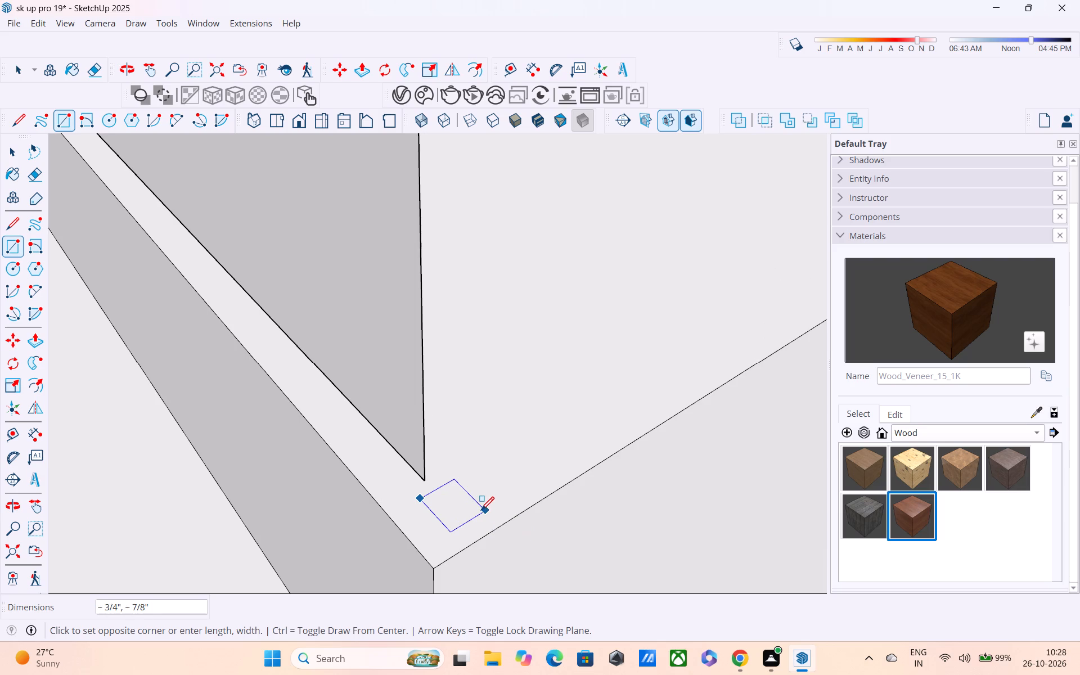
click(478, 511)
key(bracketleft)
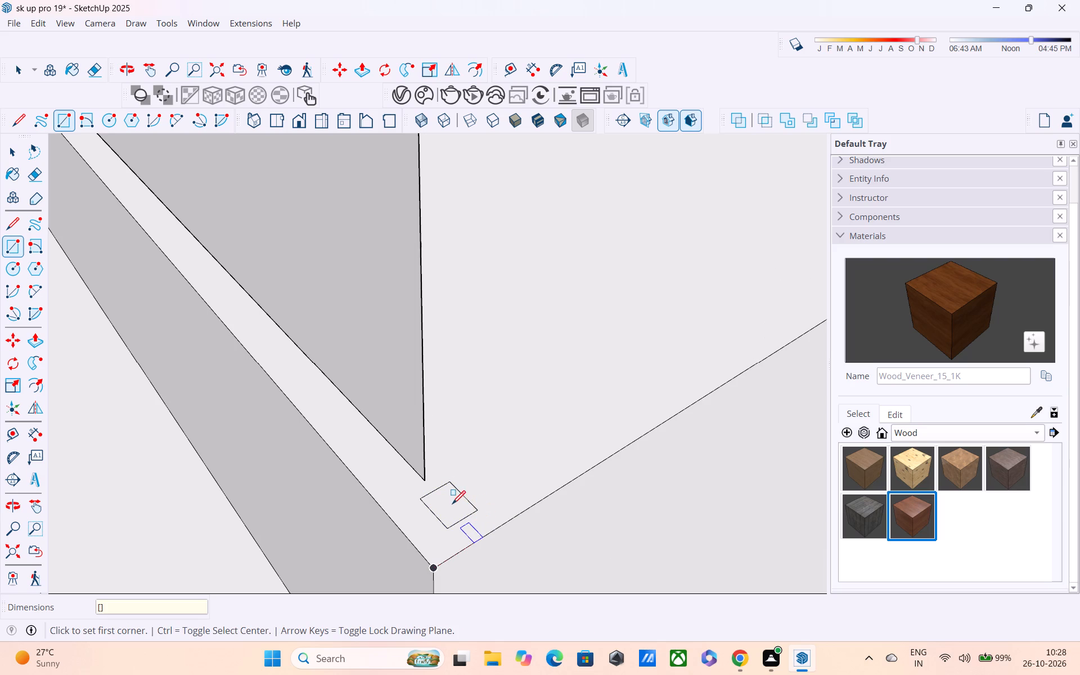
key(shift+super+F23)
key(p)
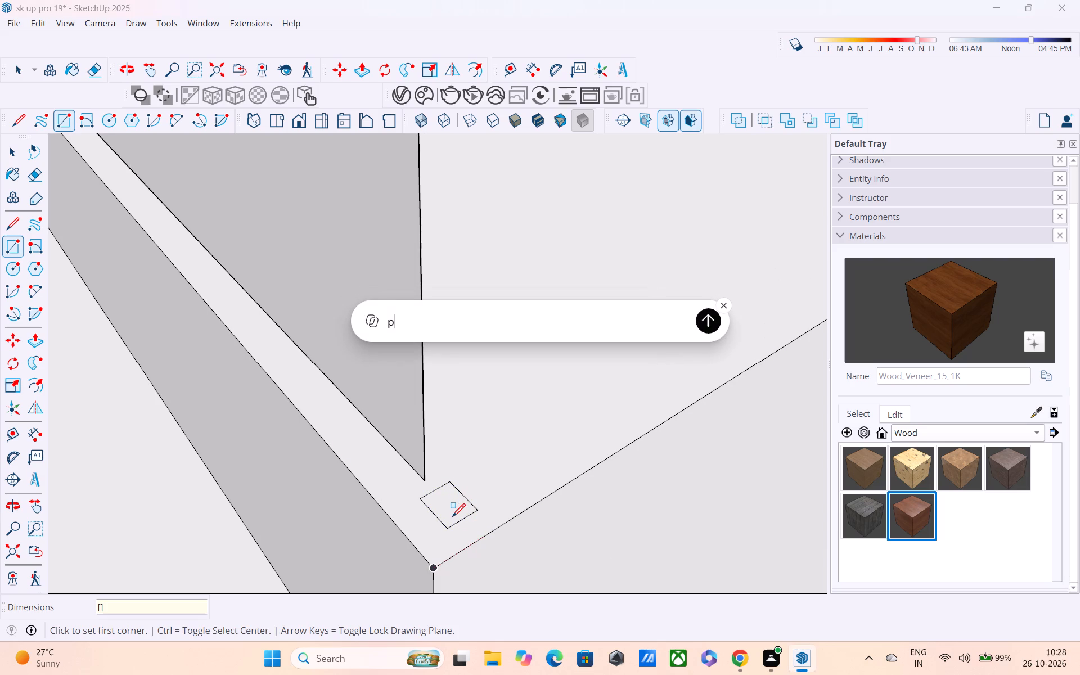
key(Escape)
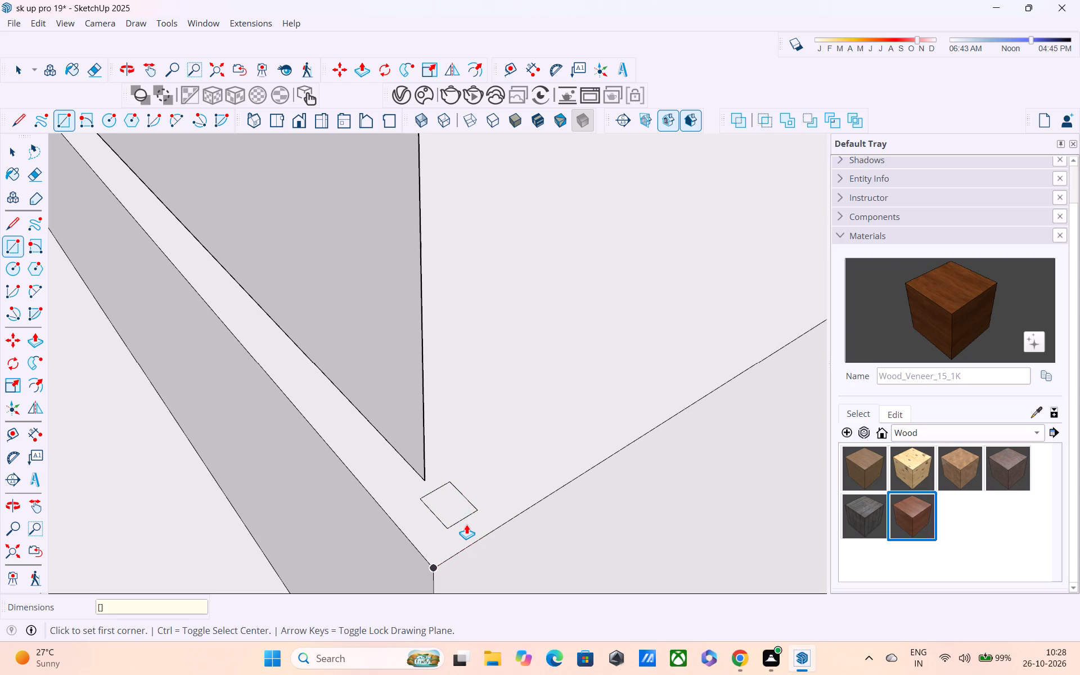
Push/Pull the small corner rectangle upward about 1' 10 15/16" to form a post beside the railing panel.
key(p)
click(445, 501)
scroll(442, 451, down, 6)
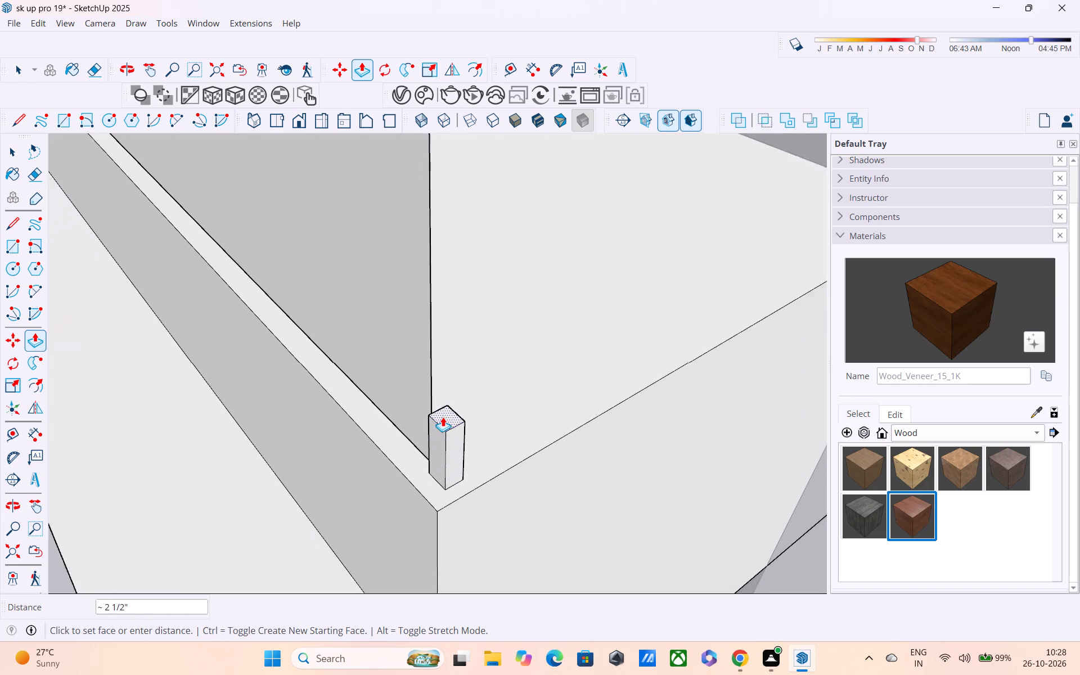
scroll(443, 417, down, 5)
middle_drag(443, 406, 465, 578)
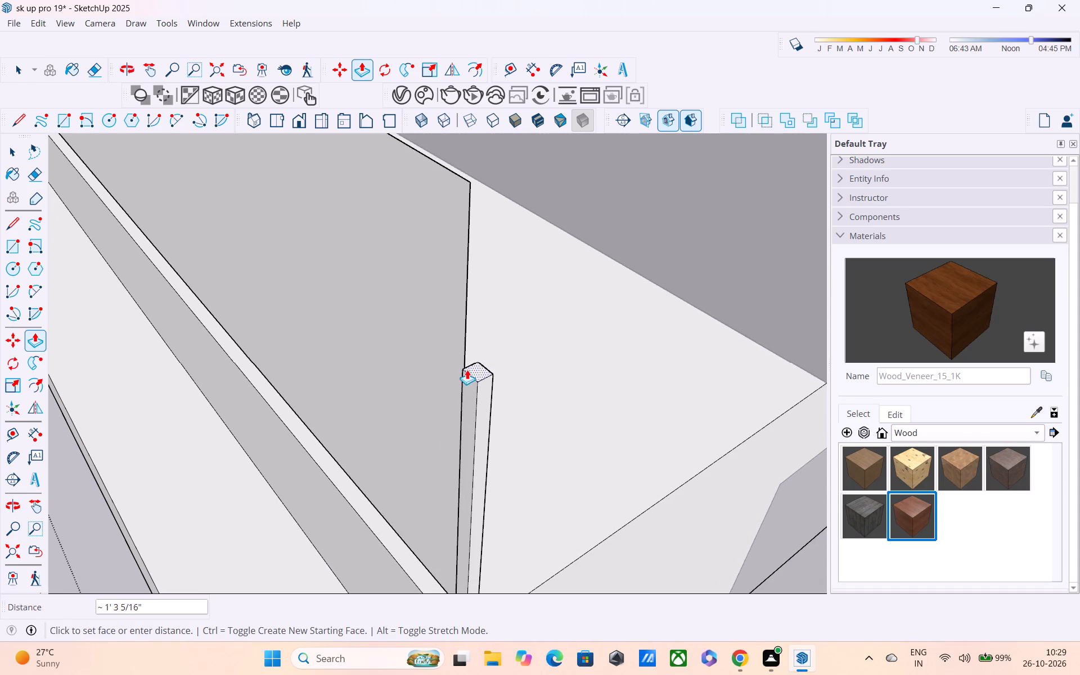
middle_drag(467, 373, 493, 494)
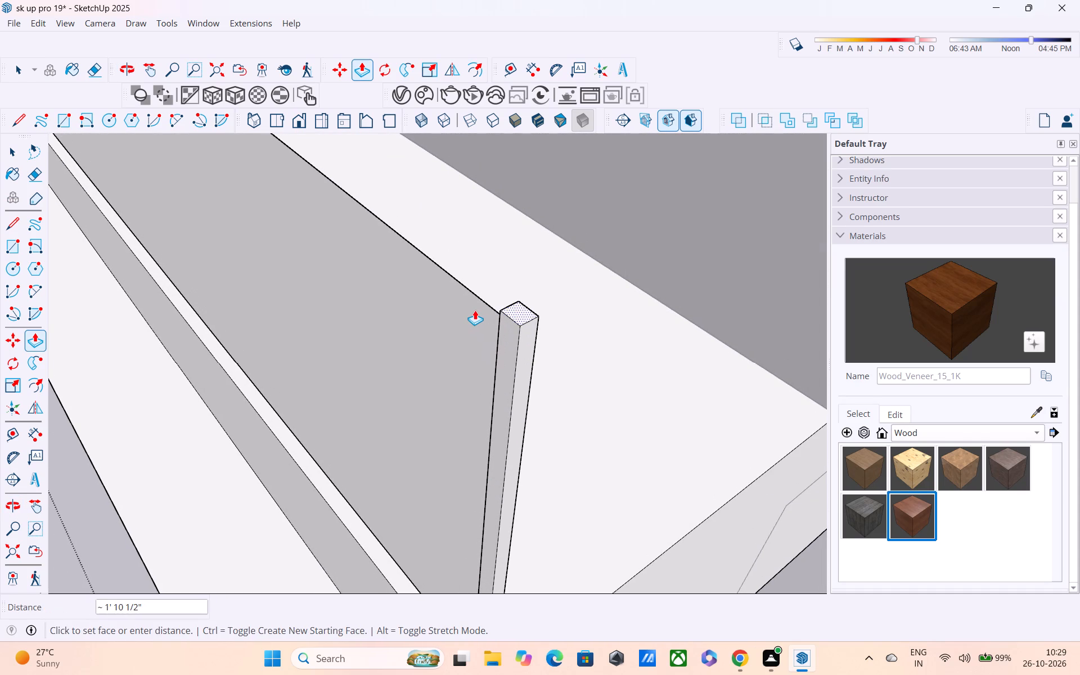
middle_drag(475, 311, 543, 385)
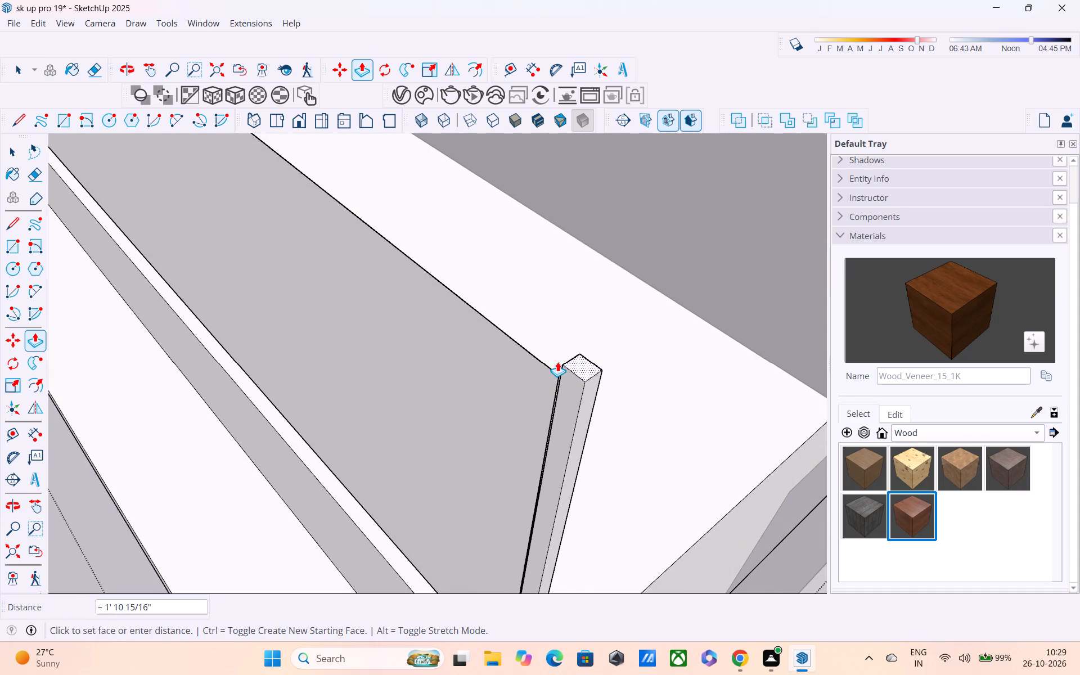
click(553, 361)
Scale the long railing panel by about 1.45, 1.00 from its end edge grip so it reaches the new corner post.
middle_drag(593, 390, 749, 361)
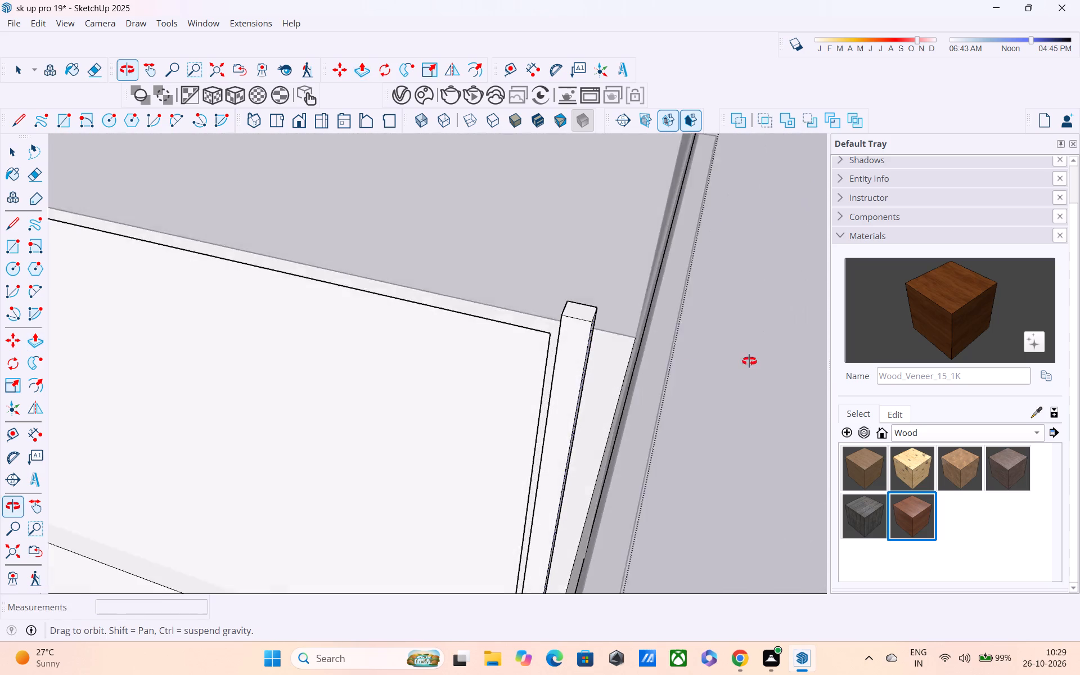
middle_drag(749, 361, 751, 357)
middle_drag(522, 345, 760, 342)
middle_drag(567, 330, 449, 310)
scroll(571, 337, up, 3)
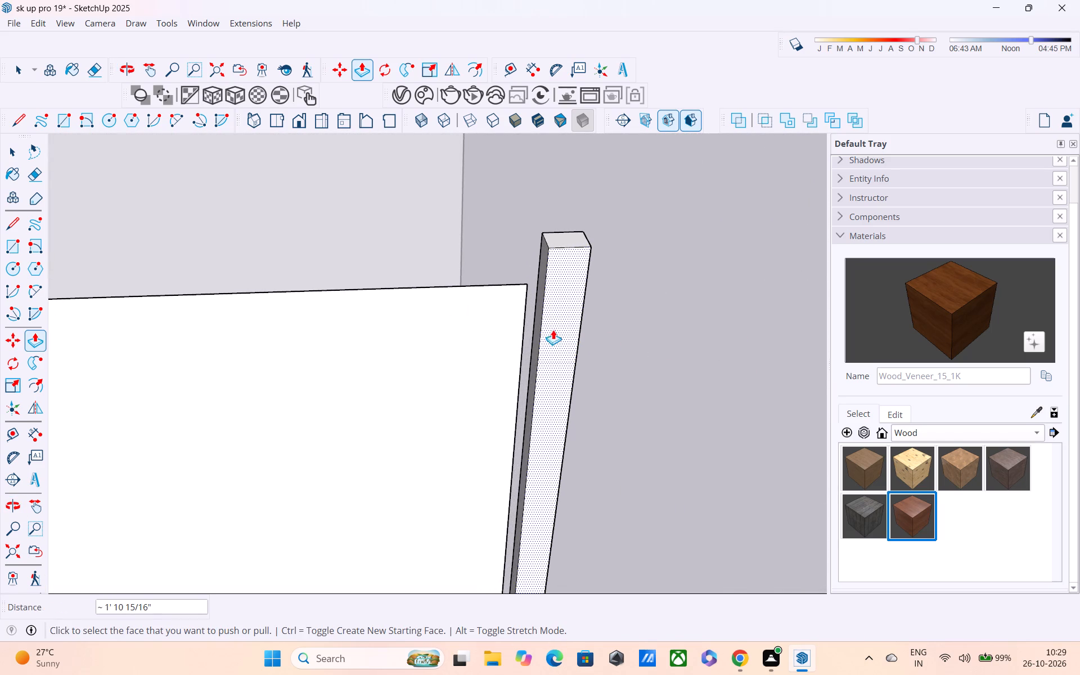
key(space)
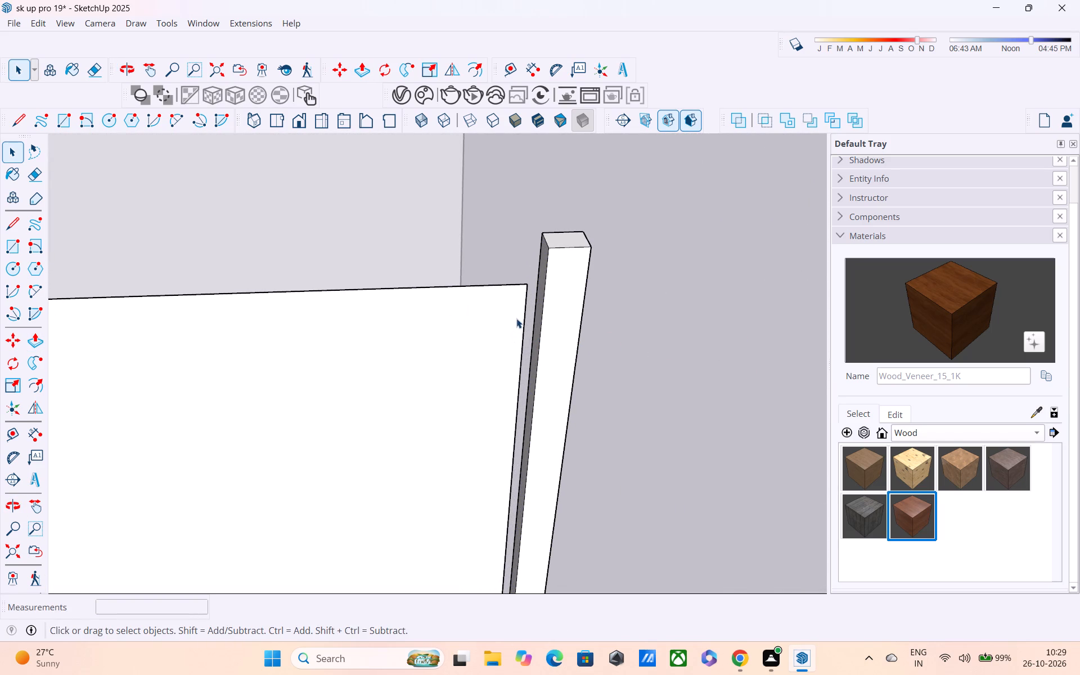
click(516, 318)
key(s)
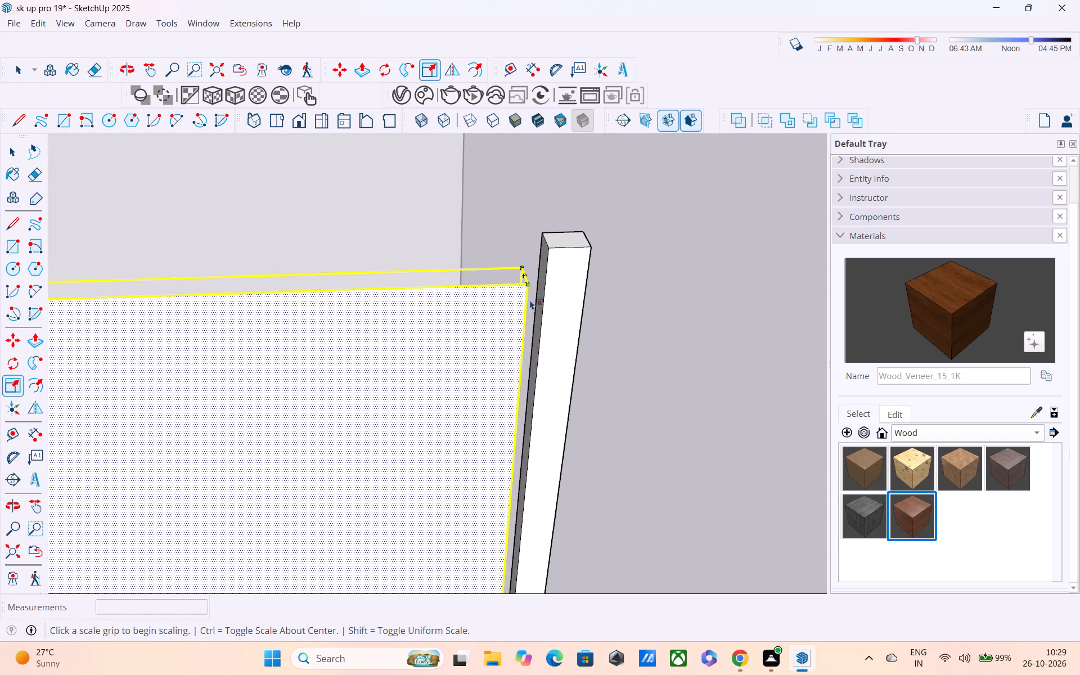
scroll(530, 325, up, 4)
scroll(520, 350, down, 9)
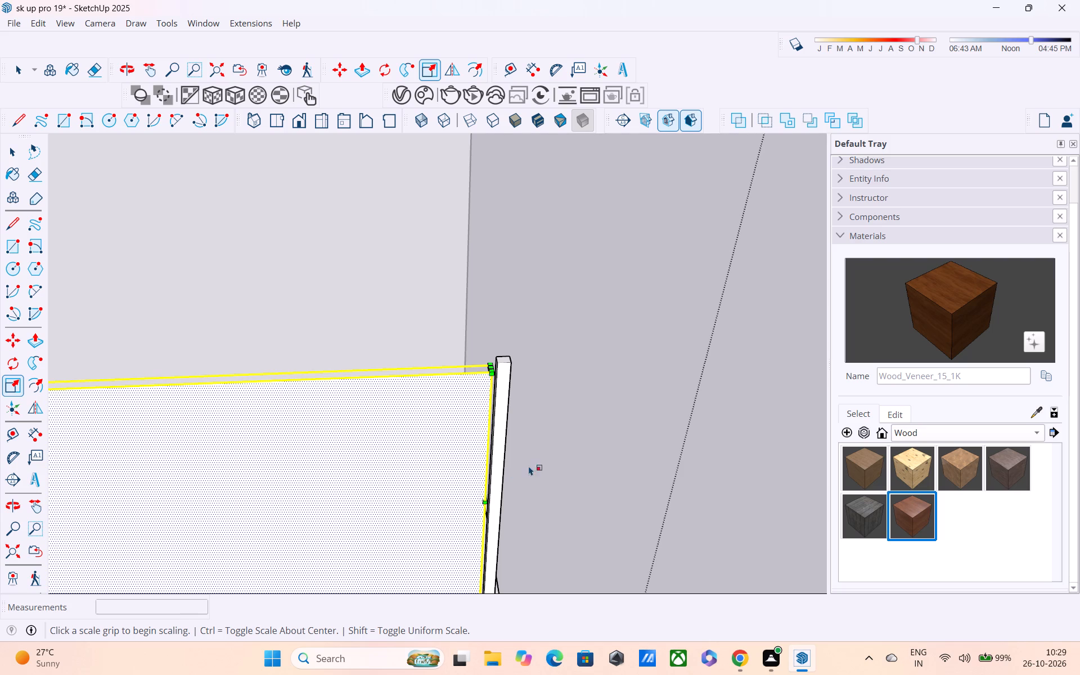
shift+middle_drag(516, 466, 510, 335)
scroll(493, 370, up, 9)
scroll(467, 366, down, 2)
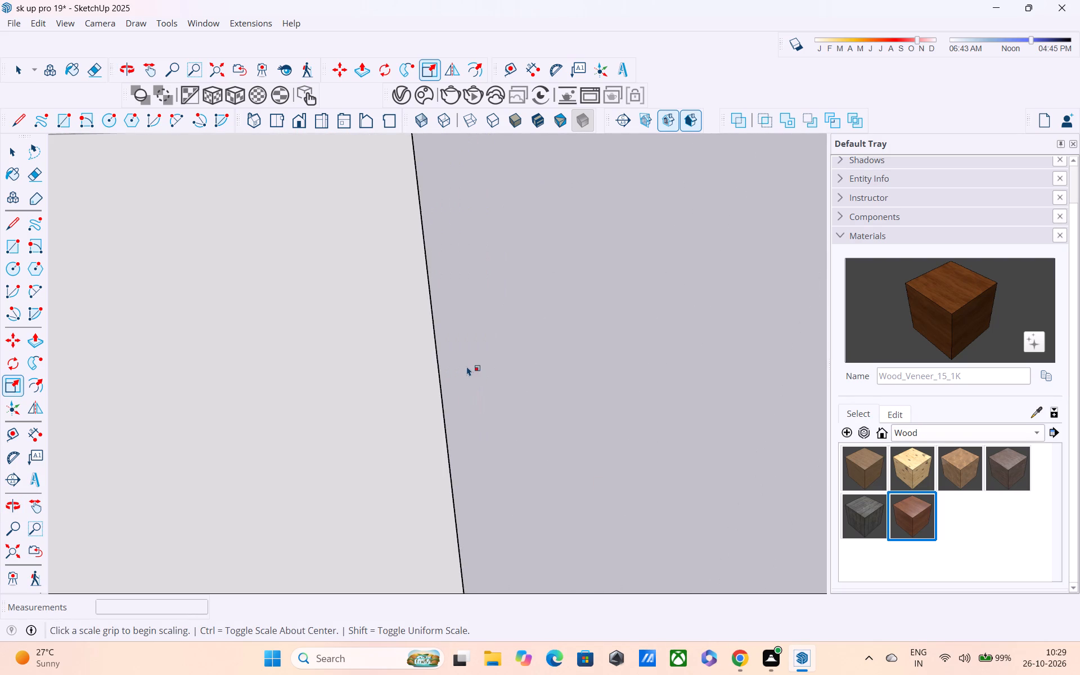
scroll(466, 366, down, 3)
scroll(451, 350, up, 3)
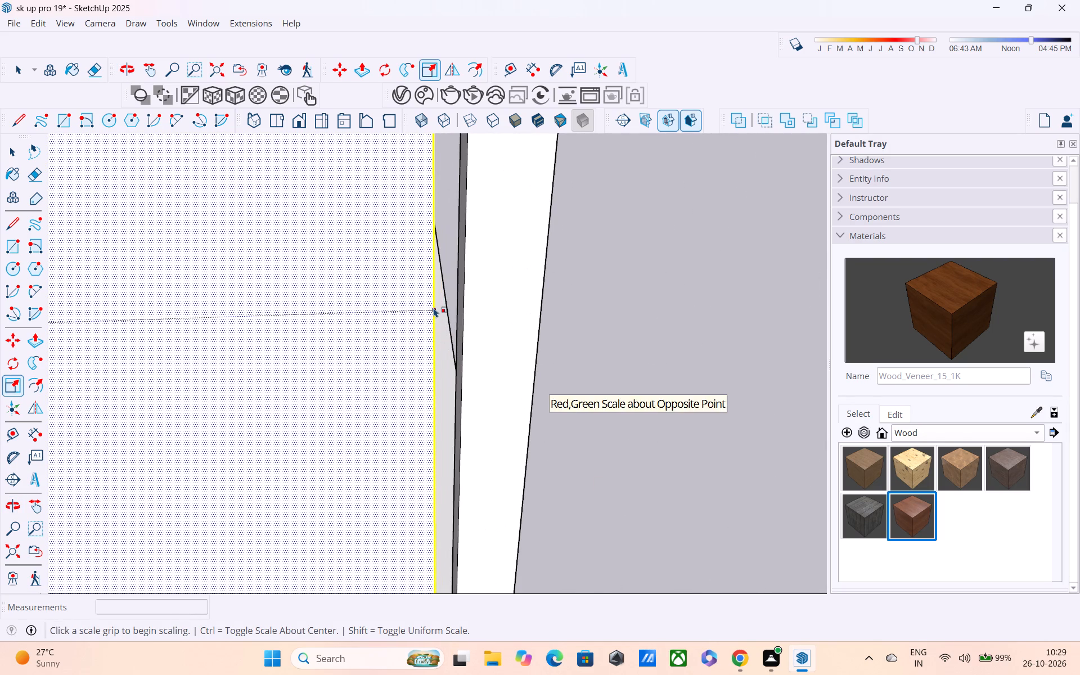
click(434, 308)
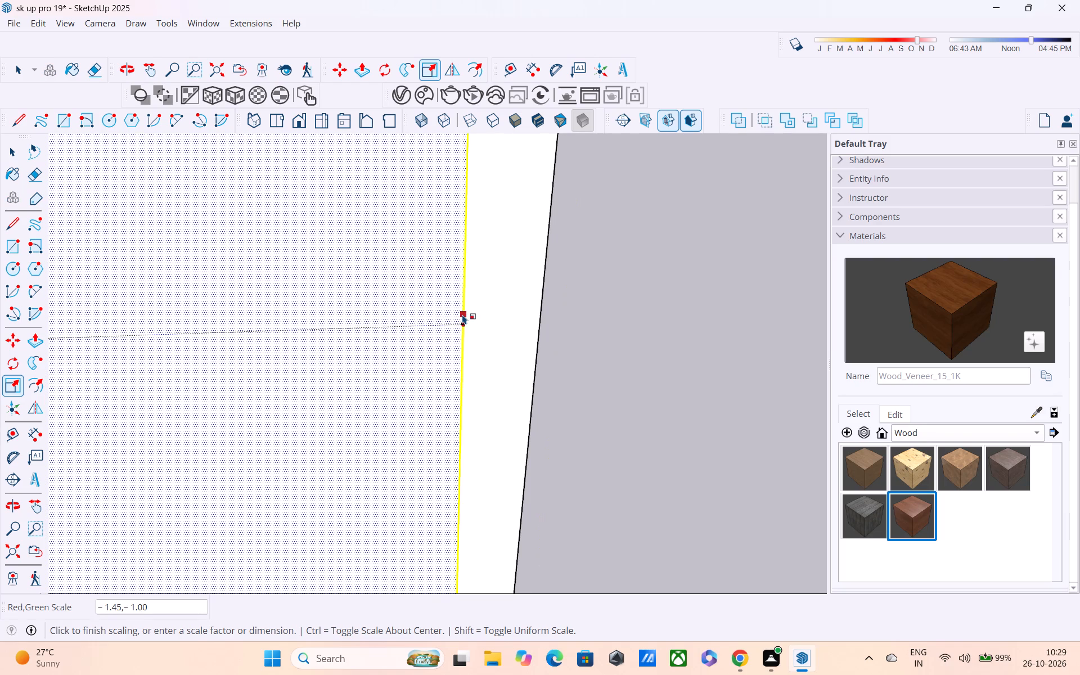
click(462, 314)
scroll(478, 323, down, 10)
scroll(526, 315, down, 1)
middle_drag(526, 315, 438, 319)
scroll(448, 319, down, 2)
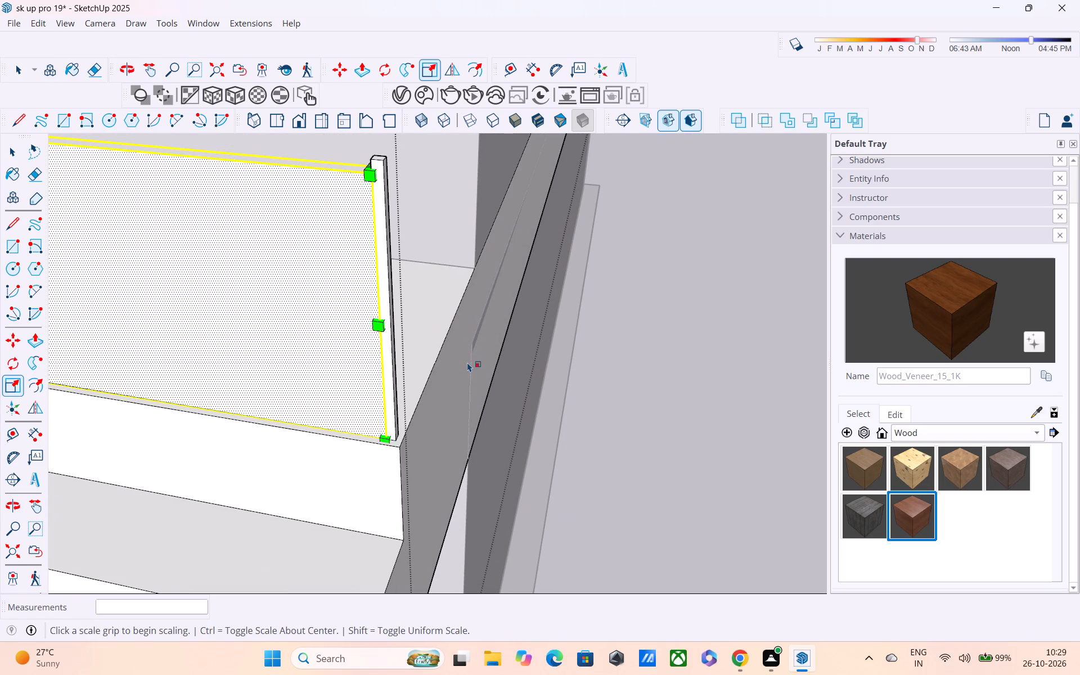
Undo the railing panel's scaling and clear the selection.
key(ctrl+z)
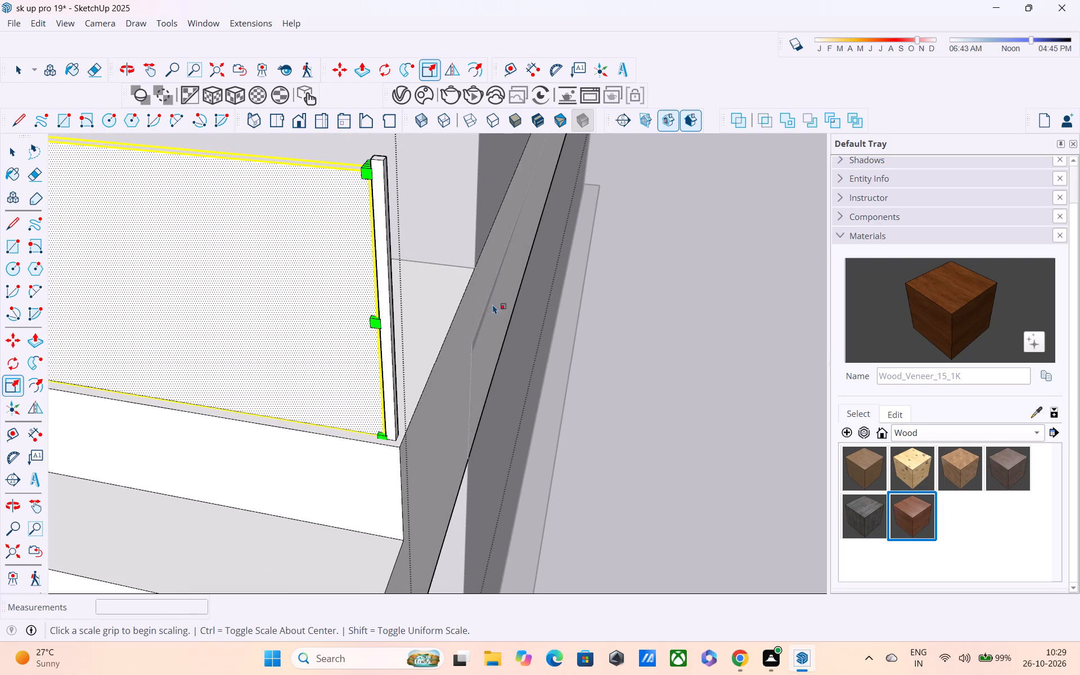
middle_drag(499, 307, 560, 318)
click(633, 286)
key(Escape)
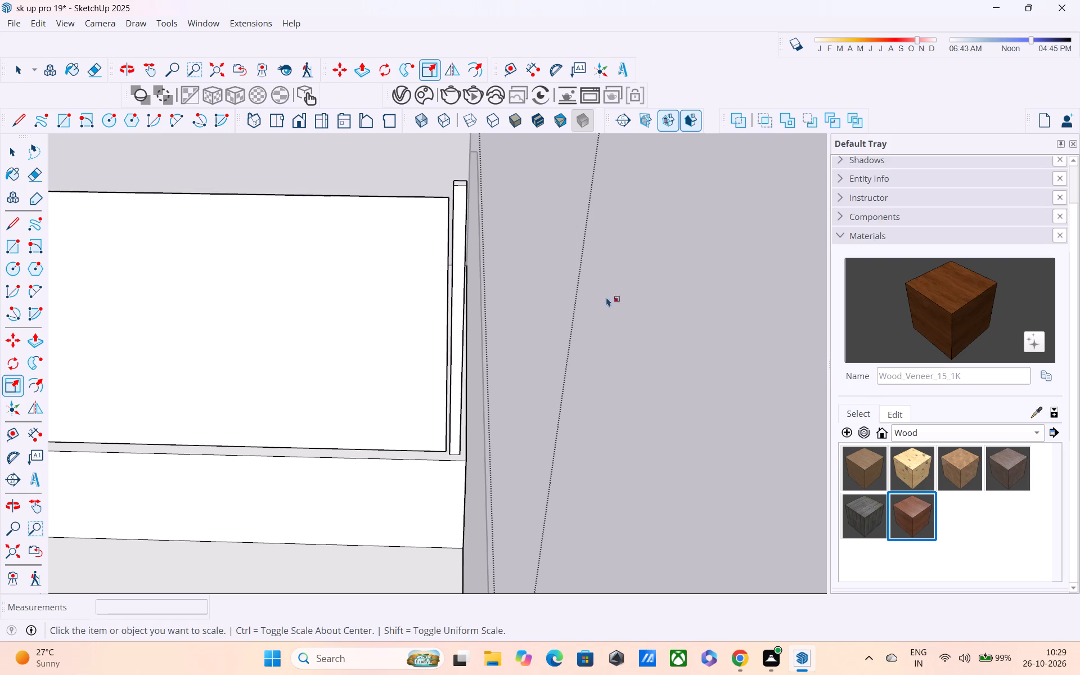
Draw a line about 1 13/16" long from the side panel's top corner to the post at the railing's opposite corner.
scroll(549, 301, down, 1)
middle_drag(573, 301, 616, 298)
scroll(580, 292, down, 10)
shift+middle_drag(573, 301, 721, 346)
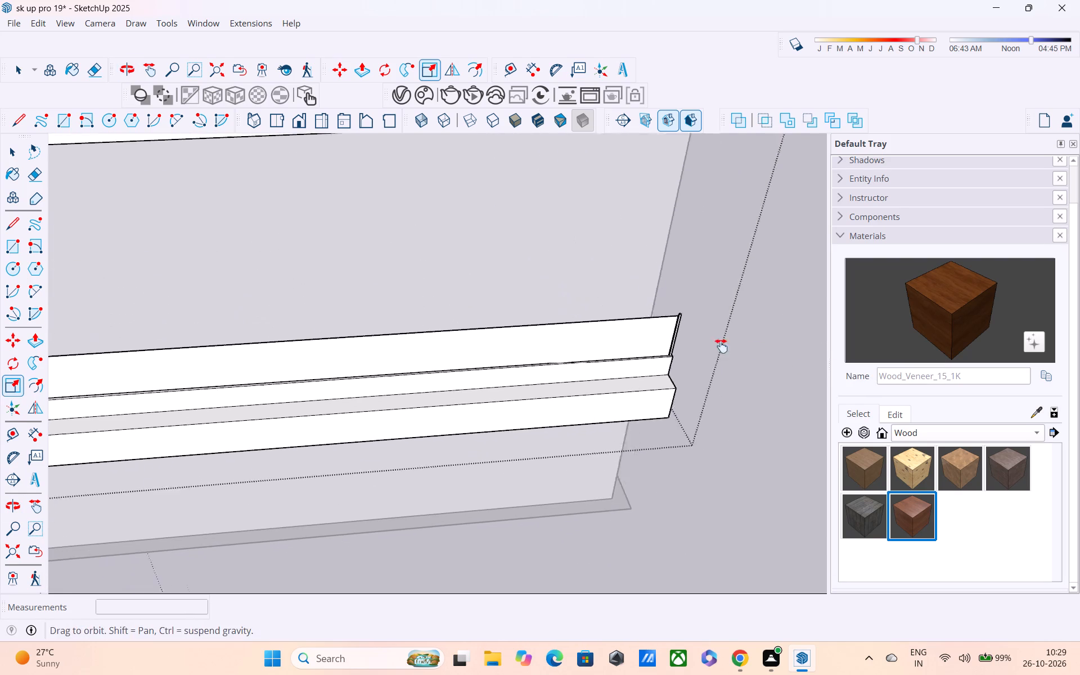
shift+middle_drag(721, 346, 776, 352)
scroll(646, 324, down, 5)
middle_drag(391, 341, 584, 269)
scroll(256, 380, up, 2)
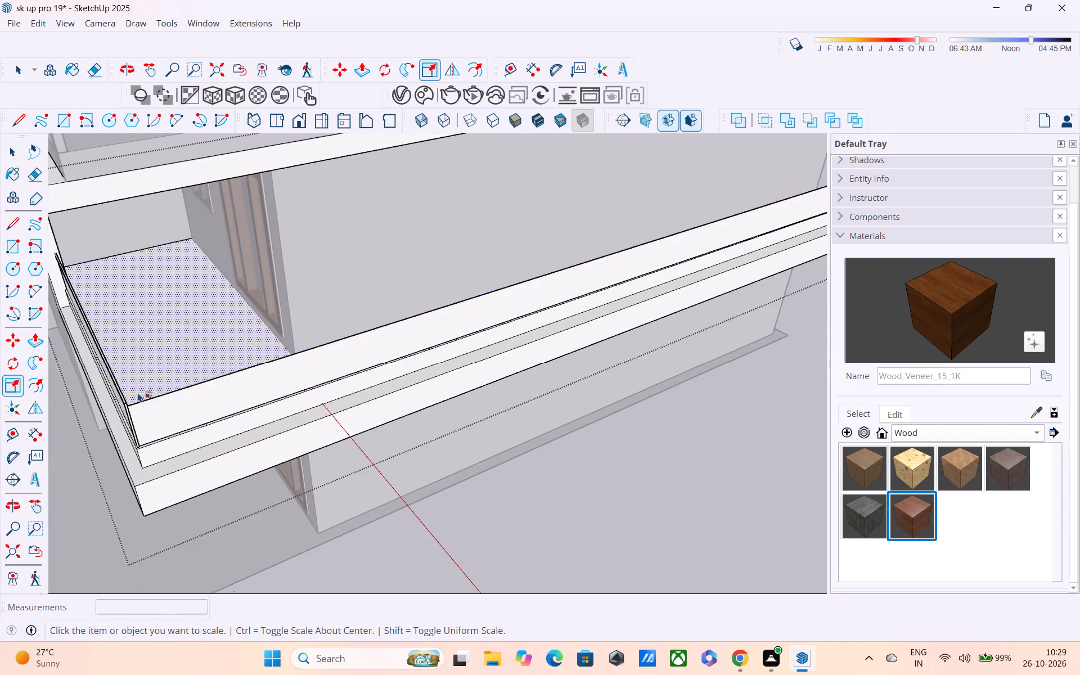
scroll(67, 399, up, 3)
scroll(188, 368, up, 4)
middle_drag(163, 406, 101, 359)
scroll(103, 349, up, 4)
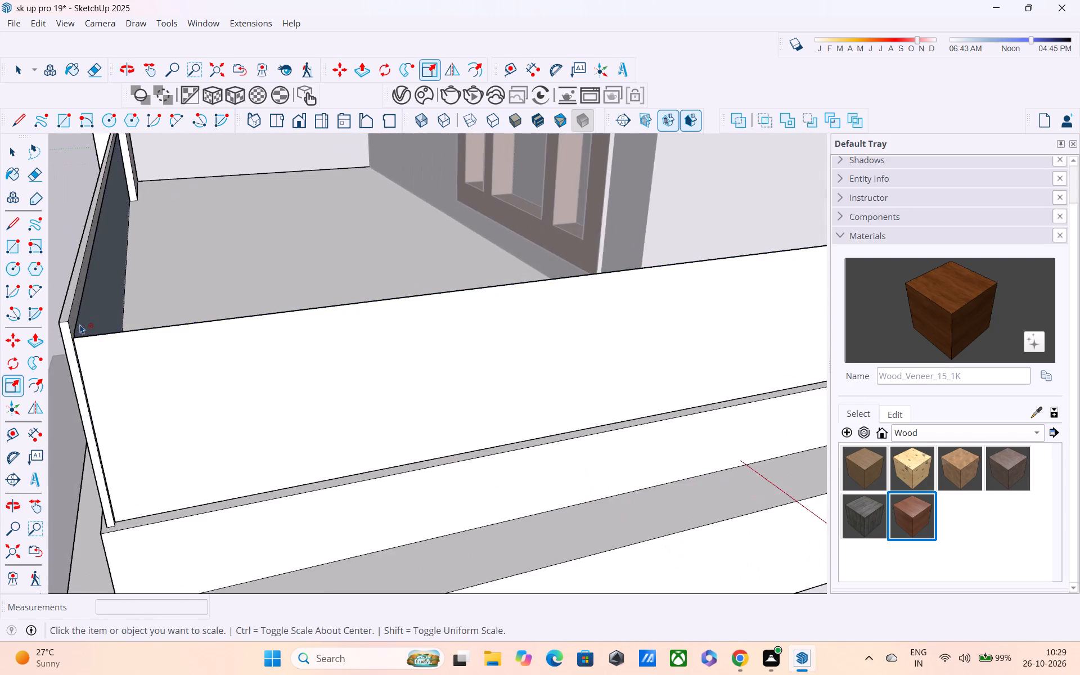
scroll(80, 324, up, 1)
middle_drag(80, 324, 160, 325)
scroll(163, 322, up, 3)
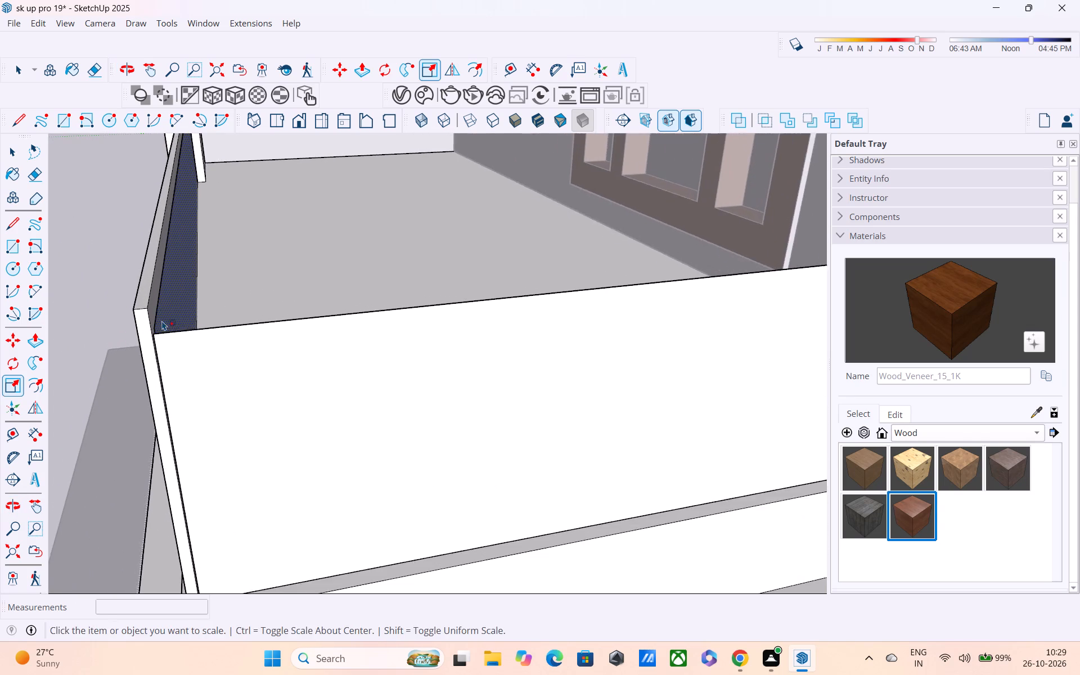
middle_drag(162, 321, 287, 384)
middle_drag(217, 349, 115, 337)
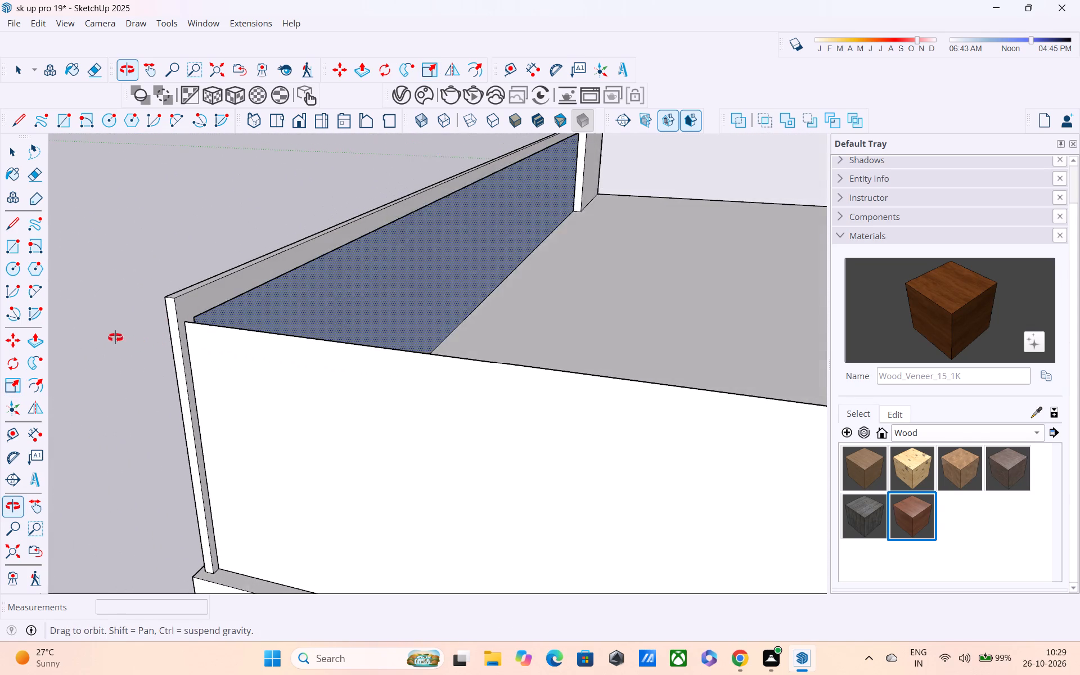
middle_drag(115, 337, 96, 336)
key(l)
scroll(228, 311, up, 3)
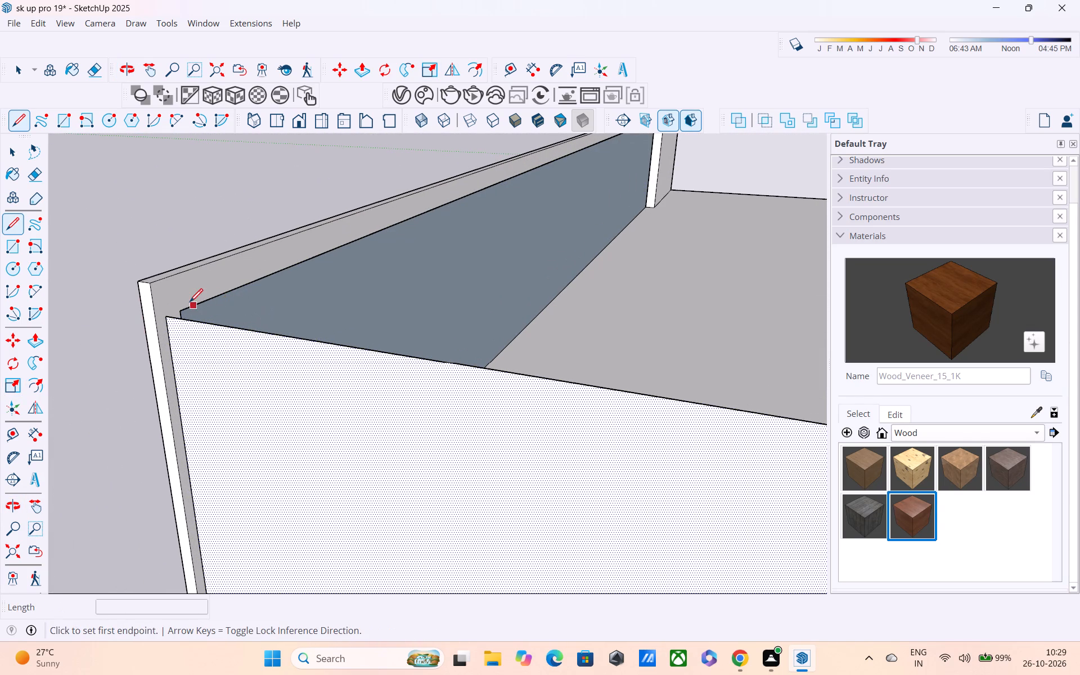
click(182, 305)
click(157, 319)
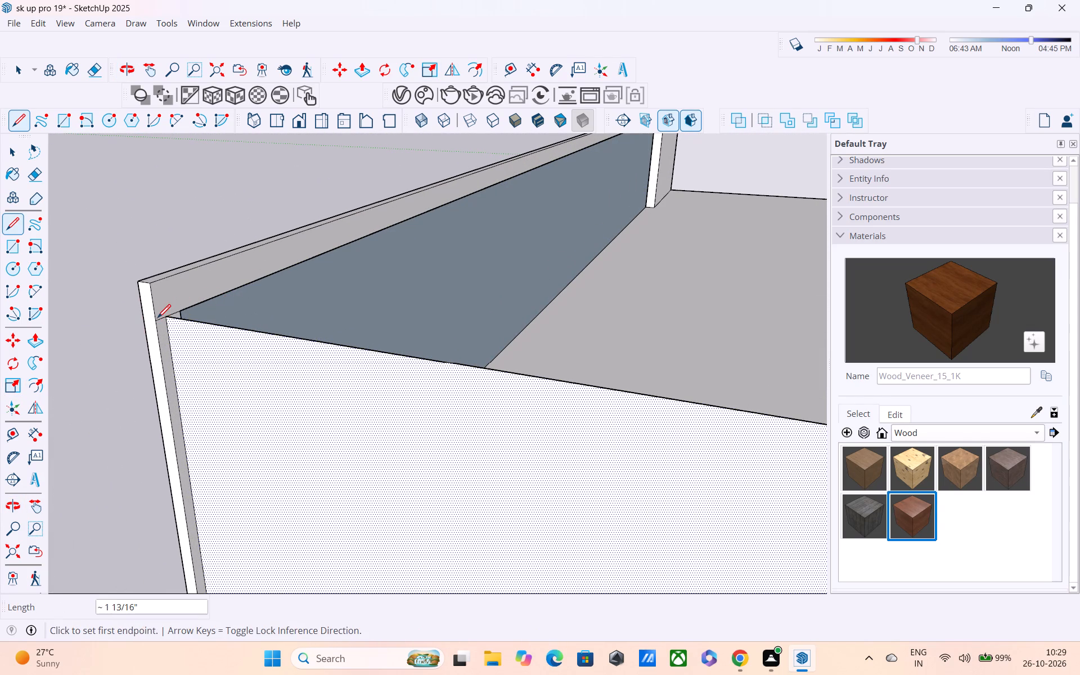
Draw a 2" line up the top rail's inner face beside the corner post, ending at the rail's top edge.
click(178, 312)
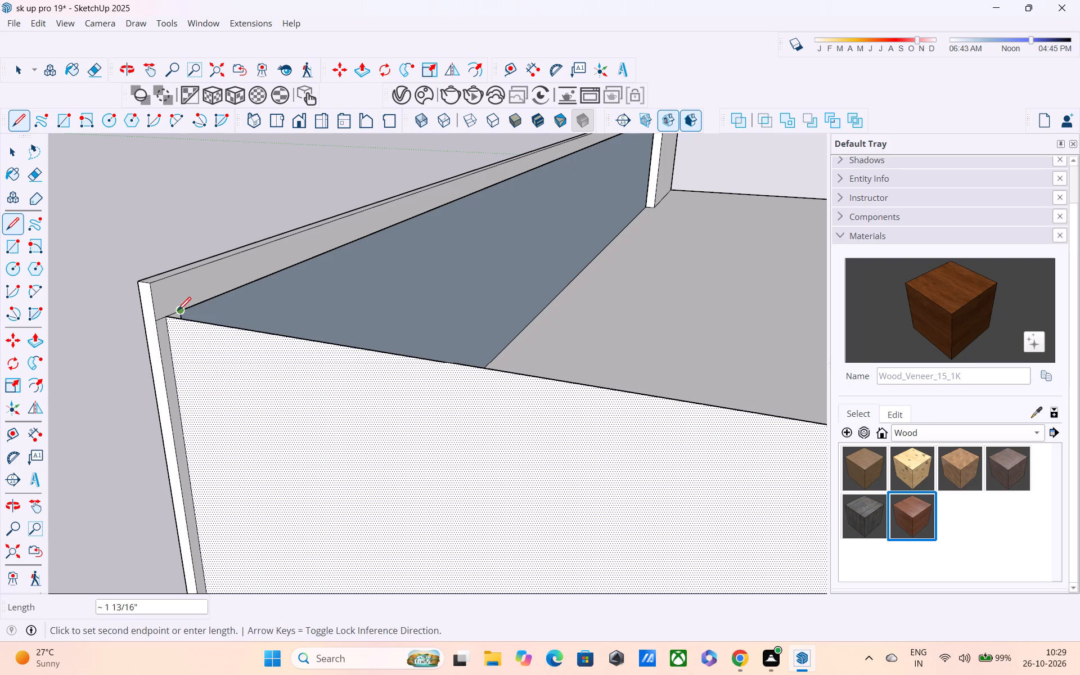
click(170, 277)
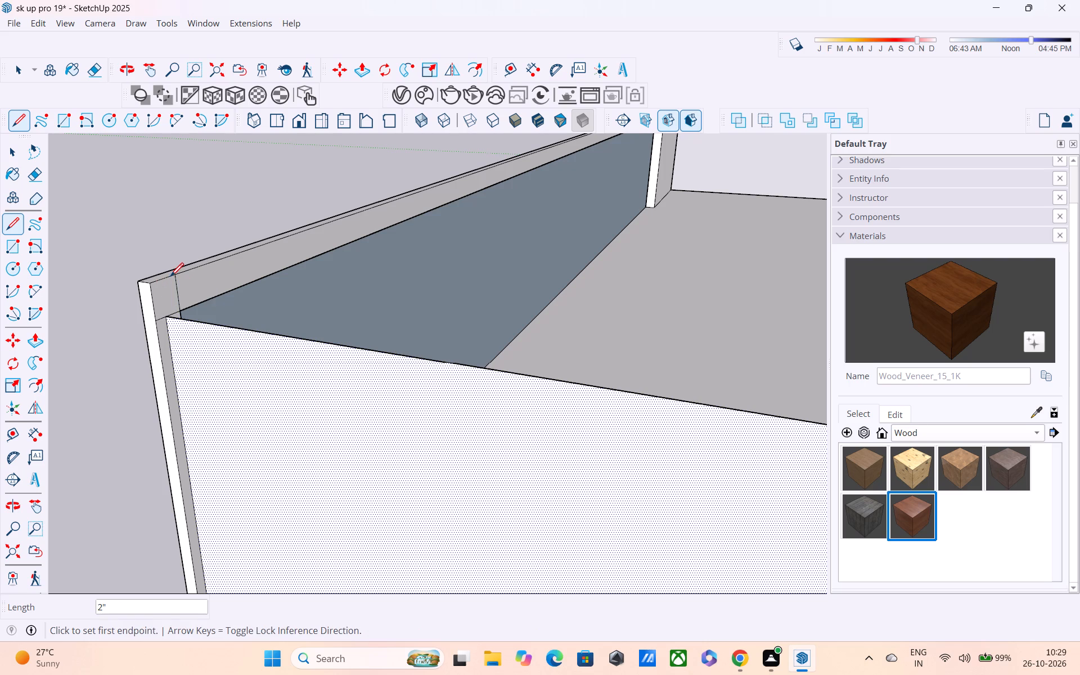
Push/Pull the small rail face at the corner about 43' 6 3/16" along the long side panel to its far end.
key(p)
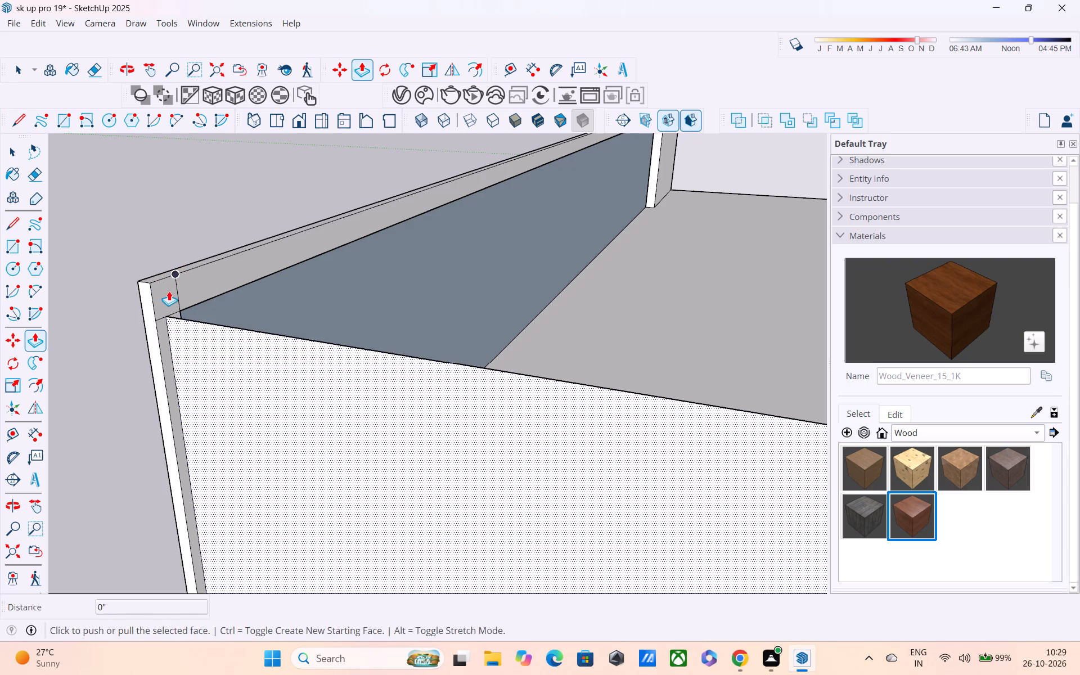
key(space)
key(p)
click(168, 292)
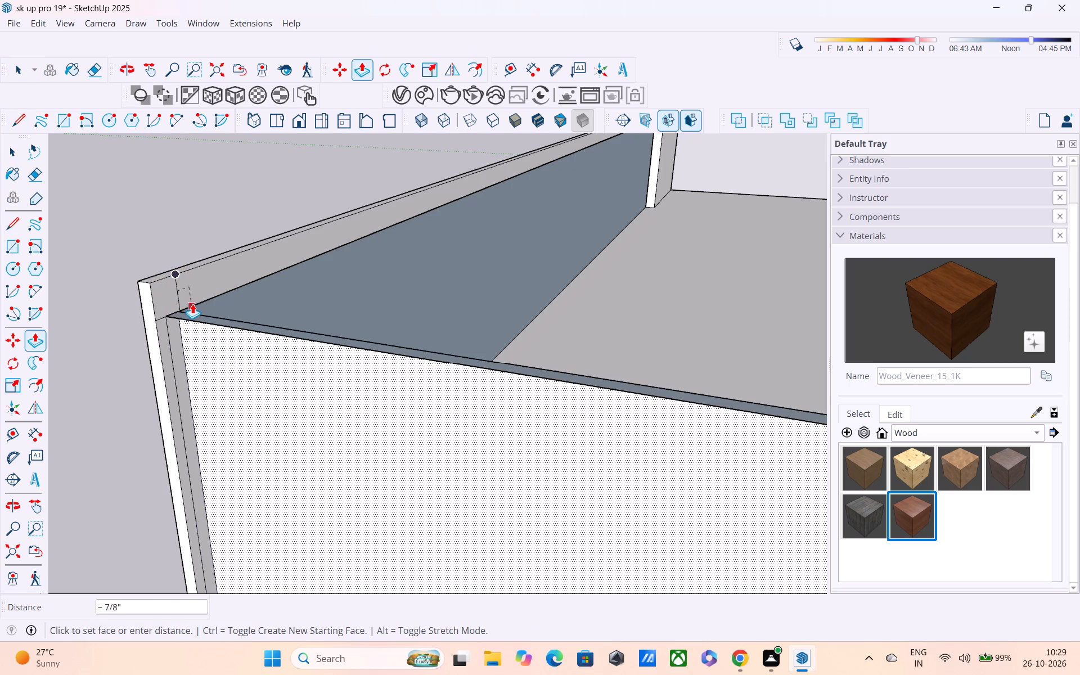
key(Escape)
click(170, 293)
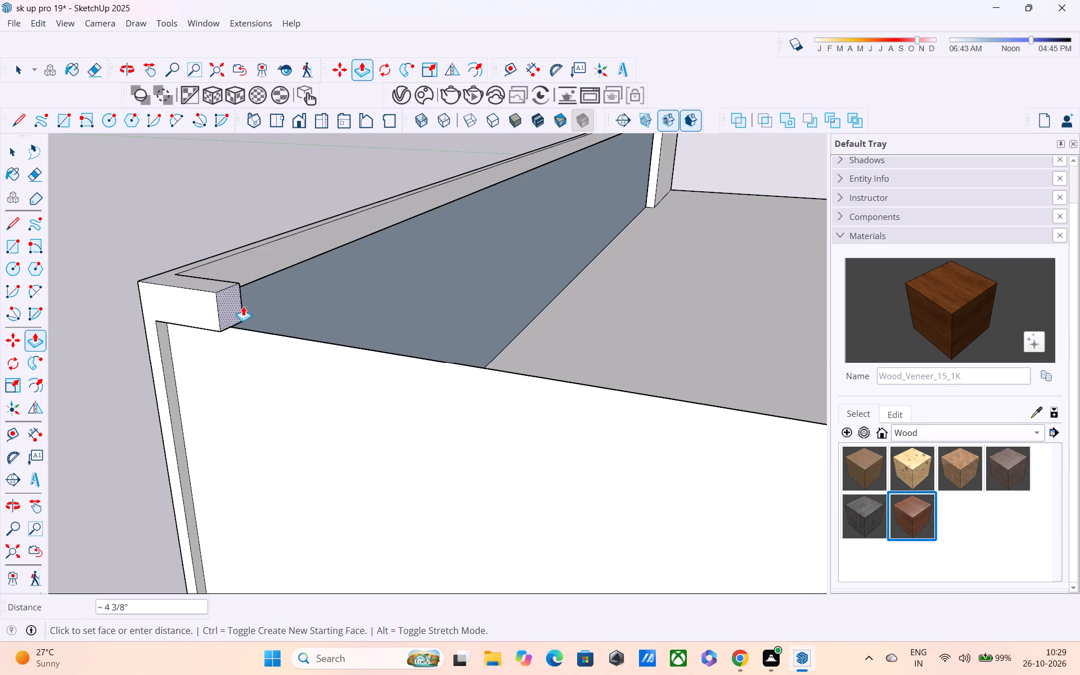
scroll(294, 321, down, 4)
middle_drag(330, 326, 198, 309)
scroll(220, 312, down, 5)
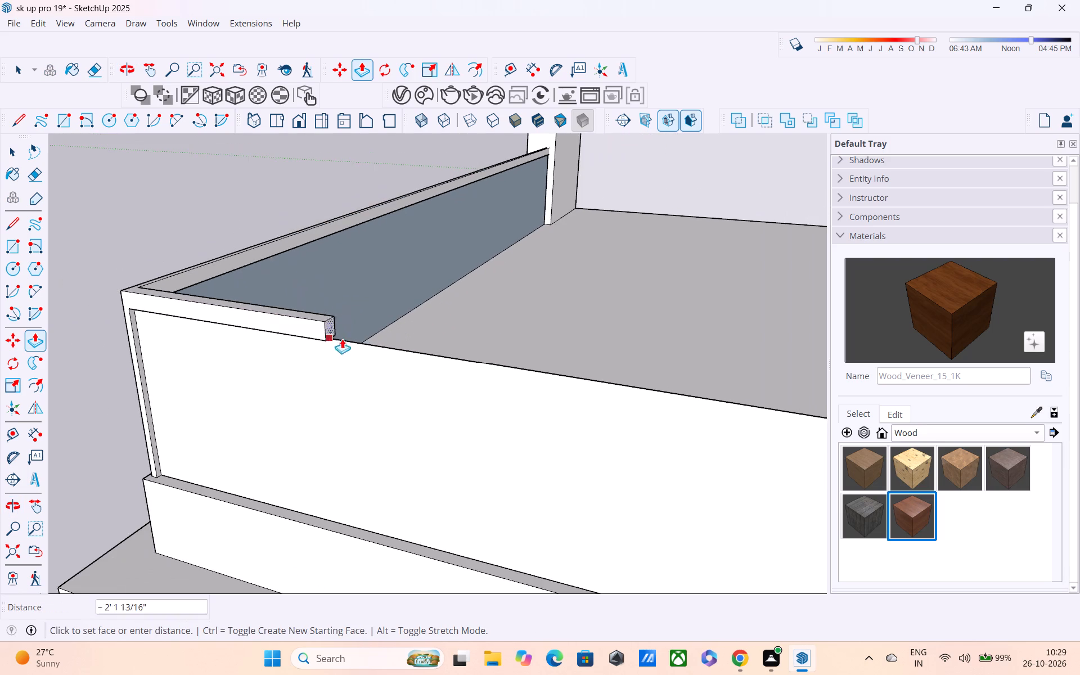
middle_drag(362, 345, 228, 305)
scroll(272, 319, down, 5)
middle_drag(427, 330, 134, 305)
scroll(205, 326, down, 5)
middle_drag(363, 357, 174, 297)
scroll(200, 301, down, 4)
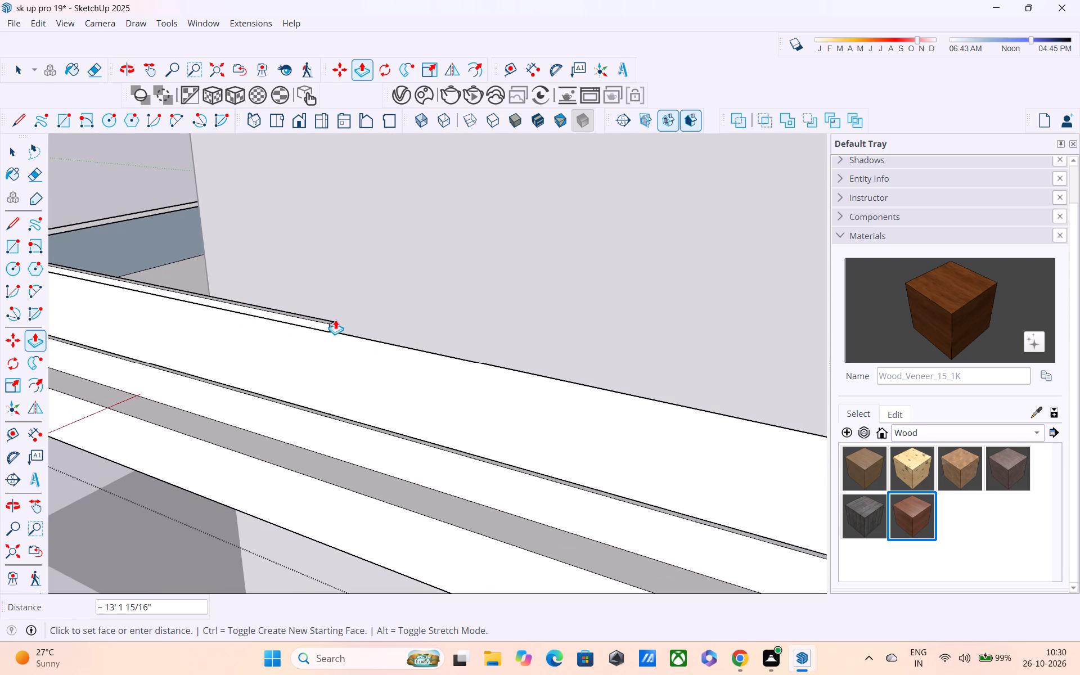
shift+scroll(347, 324, down, 2)
scroll(357, 326, down, 6)
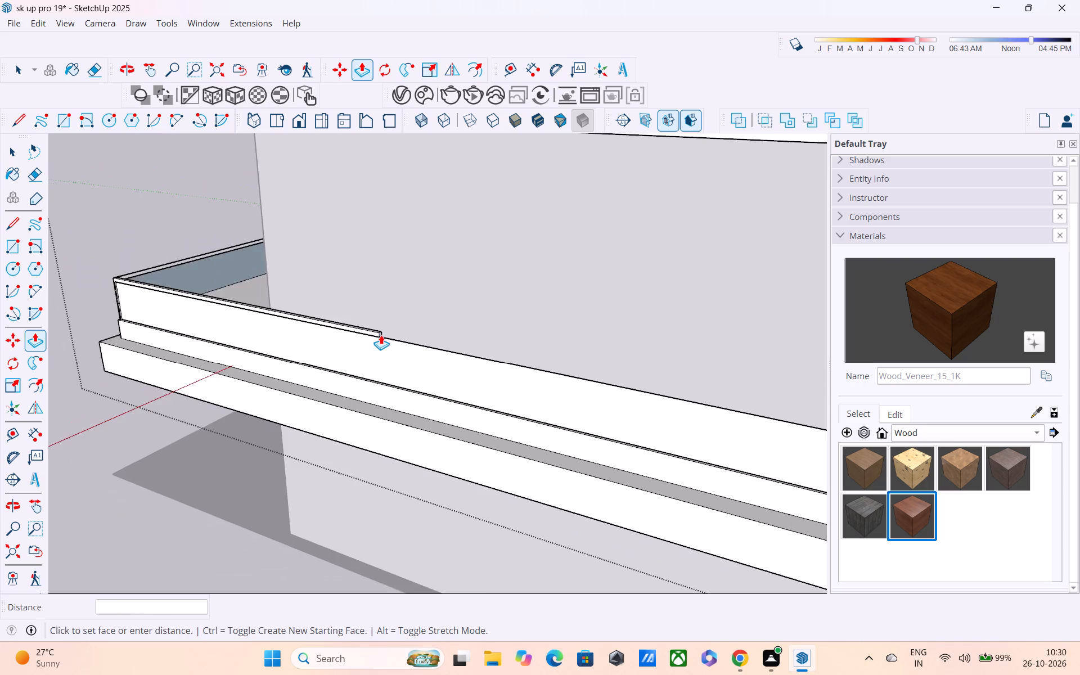
middle_drag(380, 335, 206, 298)
scroll(249, 325, down, 3)
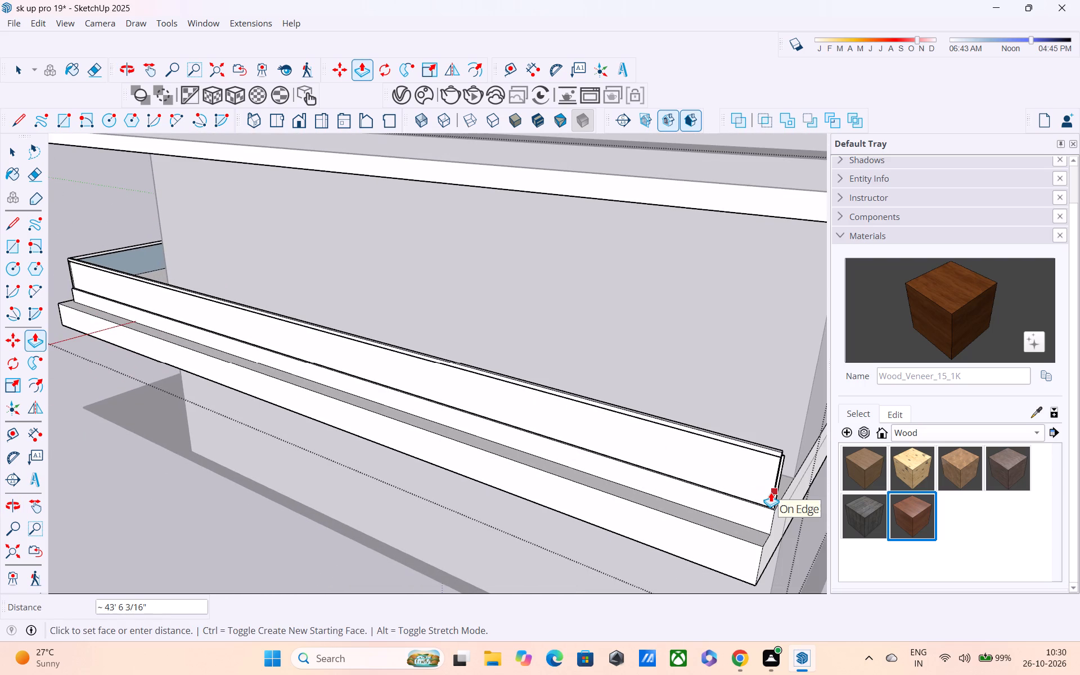
click(771, 492)
Push/Pull the top of the far corner post upward about 1 1/16" toward the top of the new rail.
scroll(787, 451, up, 15)
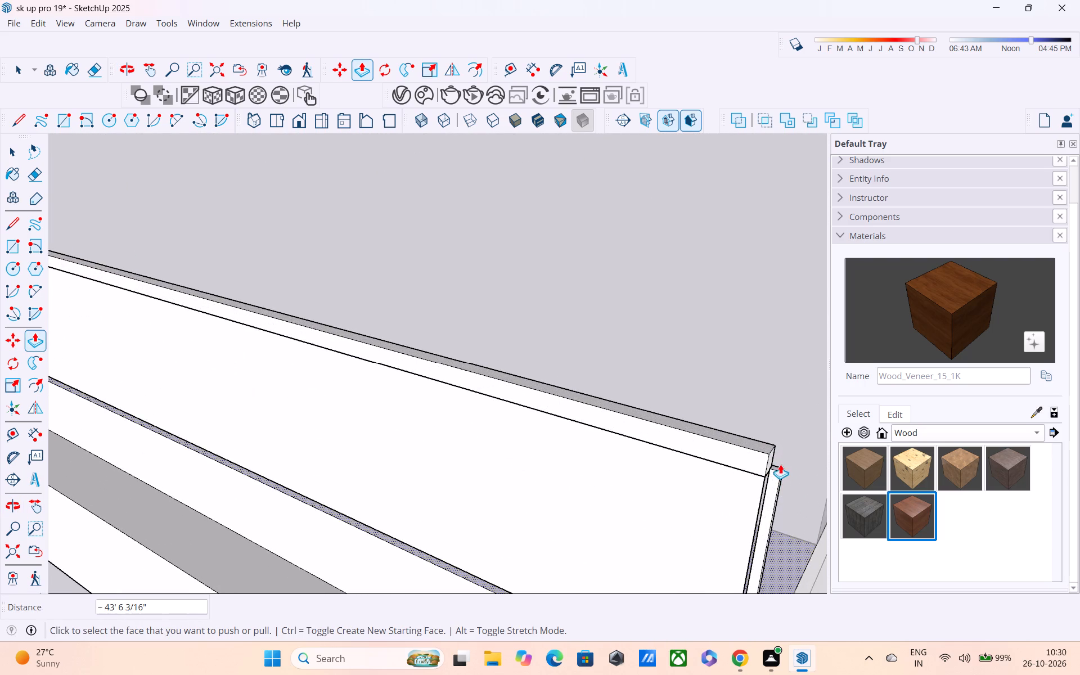
middle_drag(780, 464, 729, 474)
scroll(708, 498, up, 6)
middle_drag(724, 506, 681, 490)
scroll(737, 562, up, 4)
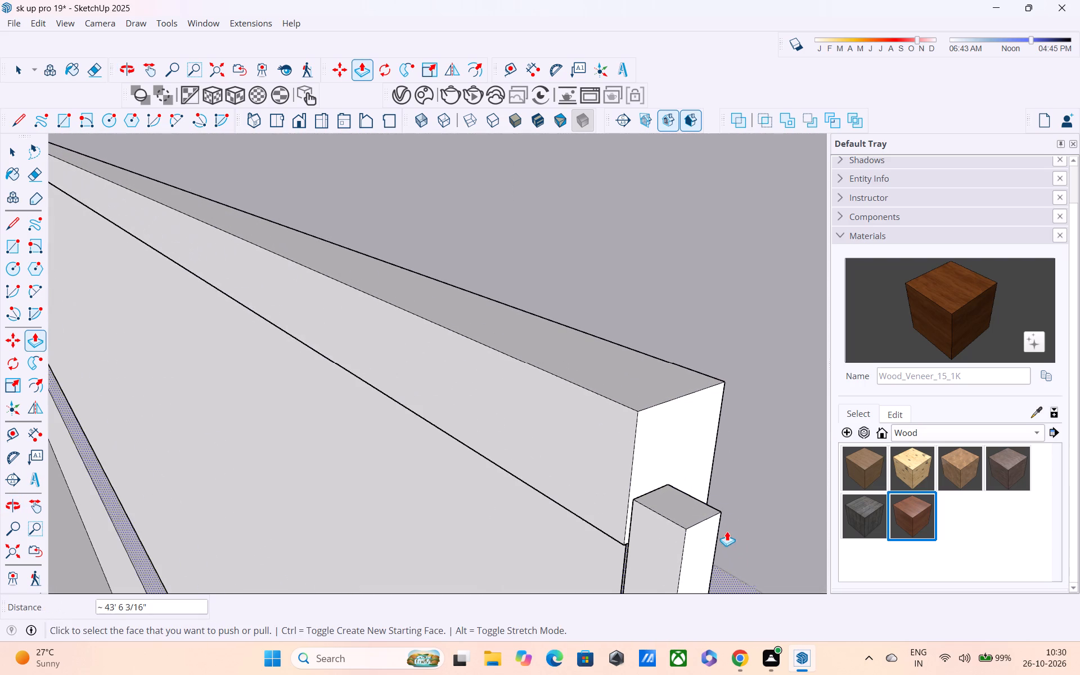
click(688, 504)
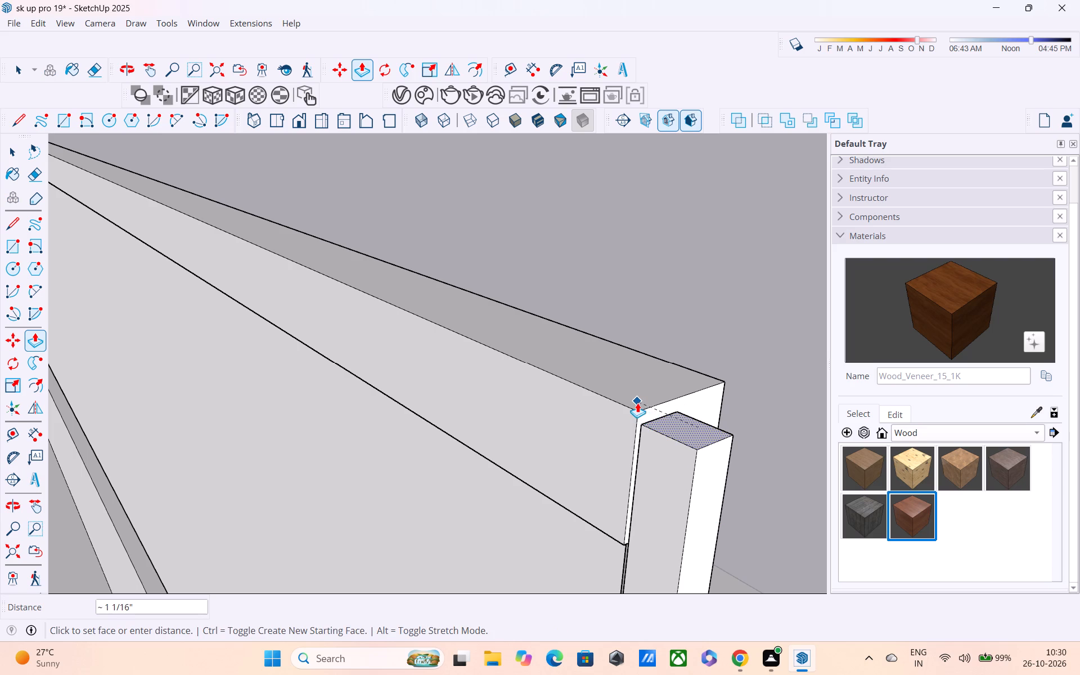
click(637, 408)
Examine the railing along the long side and at the front corner, leaving the railing group.
scroll(650, 424, down, 5)
middle_drag(641, 434, 737, 380)
scroll(740, 375, up, 1)
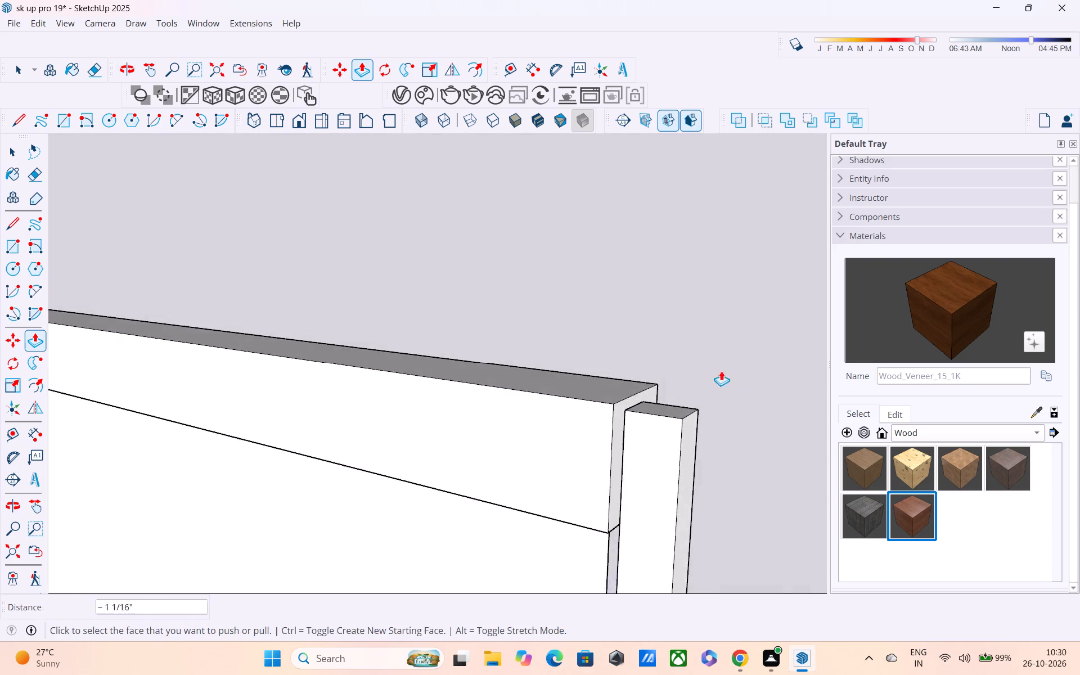
scroll(683, 371, down, 5)
middle_drag(647, 401, 750, 377)
scroll(754, 372, up, 1)
scroll(737, 371, down, 11)
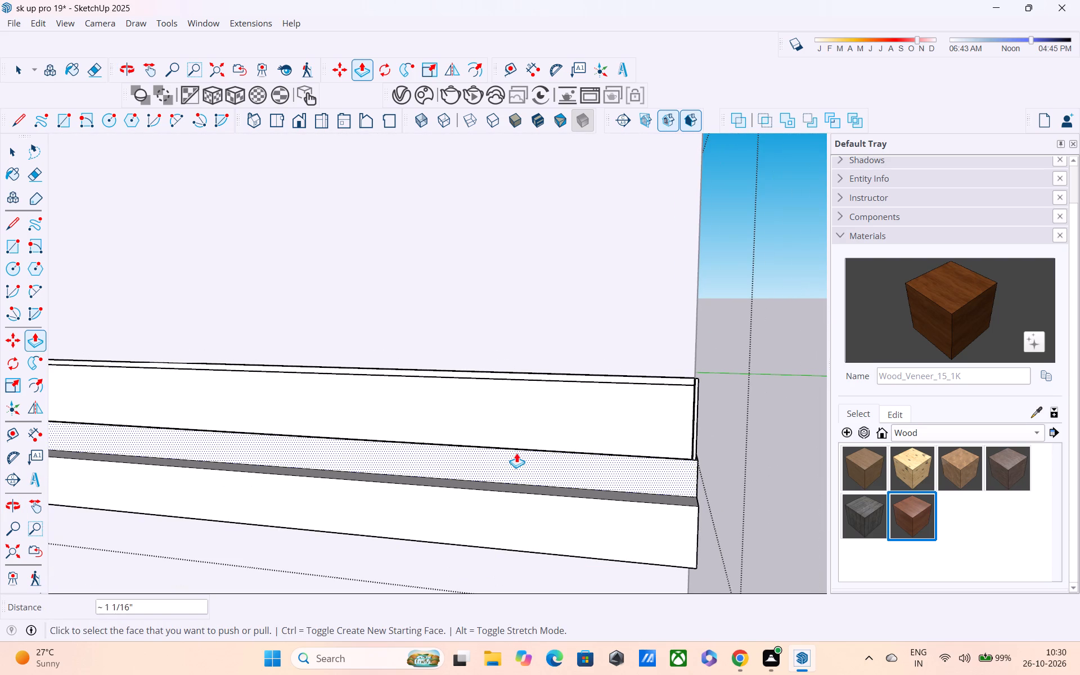
middle_drag(516, 453, 550, 449)
scroll(553, 443, down, 1)
shift+middle_drag(552, 441, 688, 427)
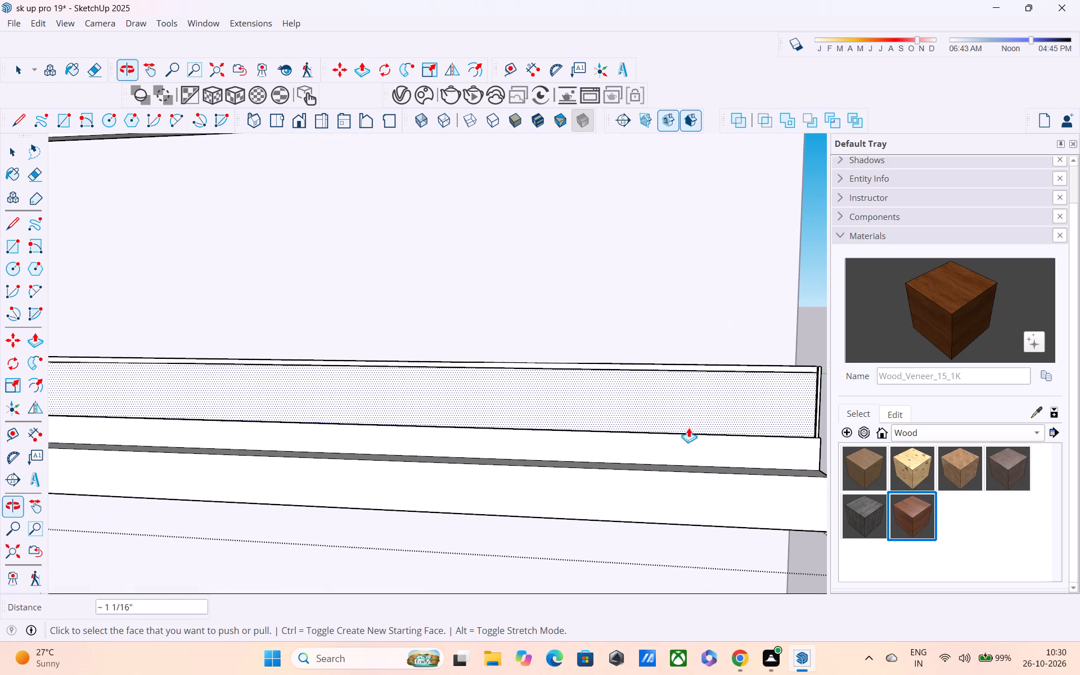
scroll(661, 418, down, 5)
middle_drag(649, 408, 742, 398)
shift+scroll(590, 395, up, 1)
shift+scroll(588, 395, down, 3)
shift+middle_drag(607, 403, 742, 408)
scroll(506, 381, down, 3)
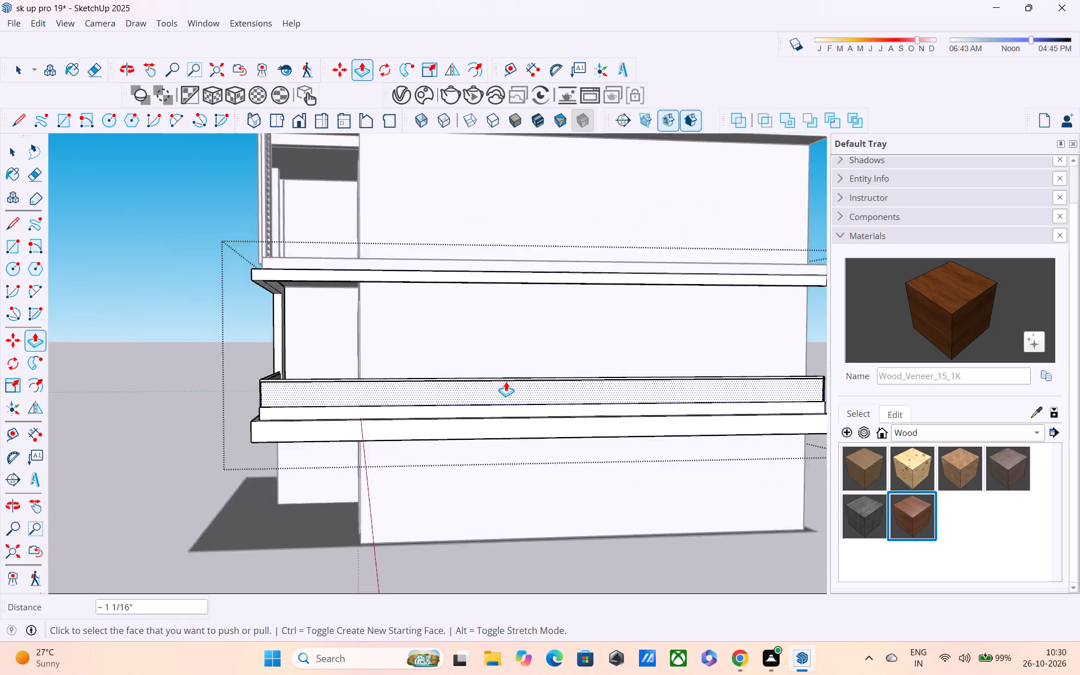
scroll(506, 381, down, 1)
middle_drag(307, 399, 611, 408)
scroll(587, 402, down, 3)
middle_drag(595, 411, 519, 439)
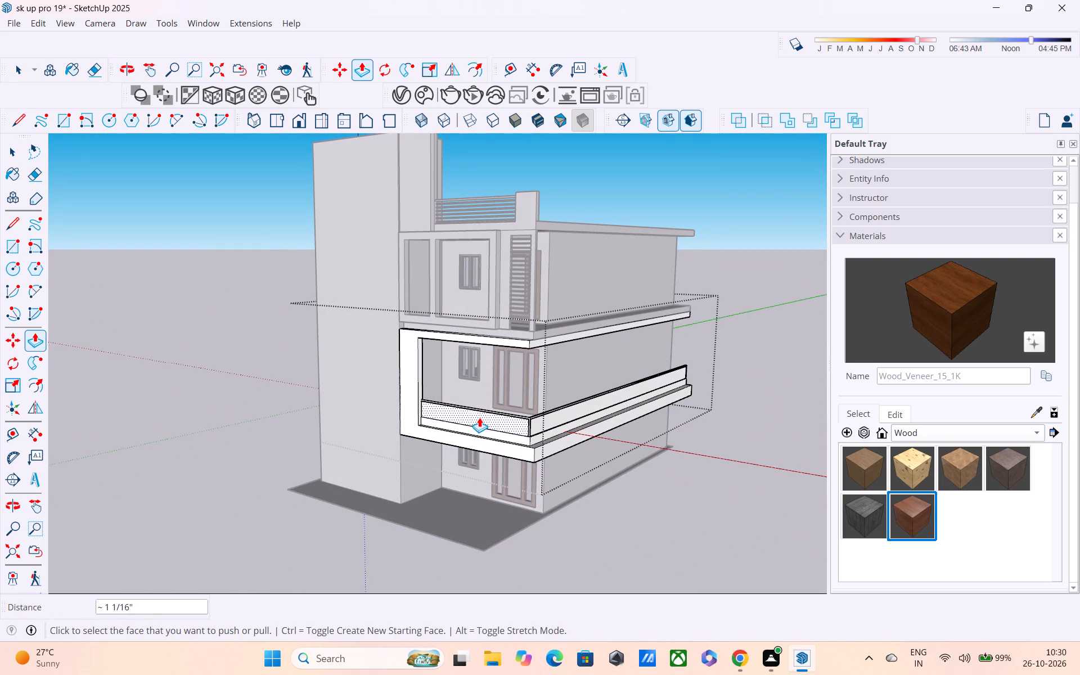
key(space)
click(247, 357)
middle_drag(268, 402, 409, 399)
scroll(559, 411, up, 8)
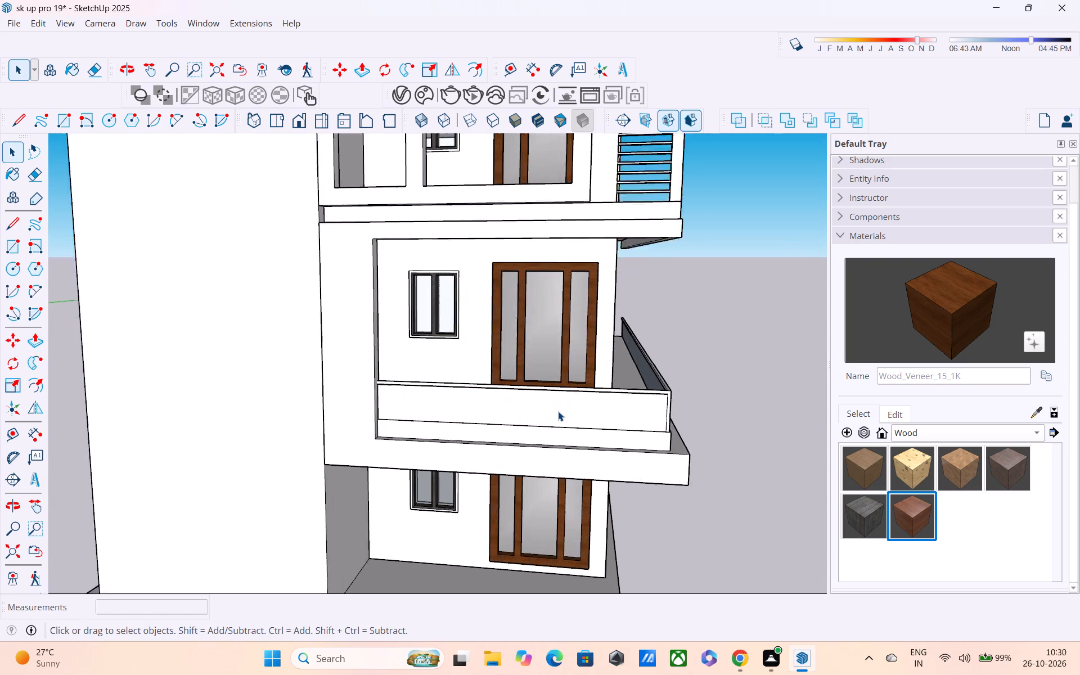
scroll(558, 411, up, 2)
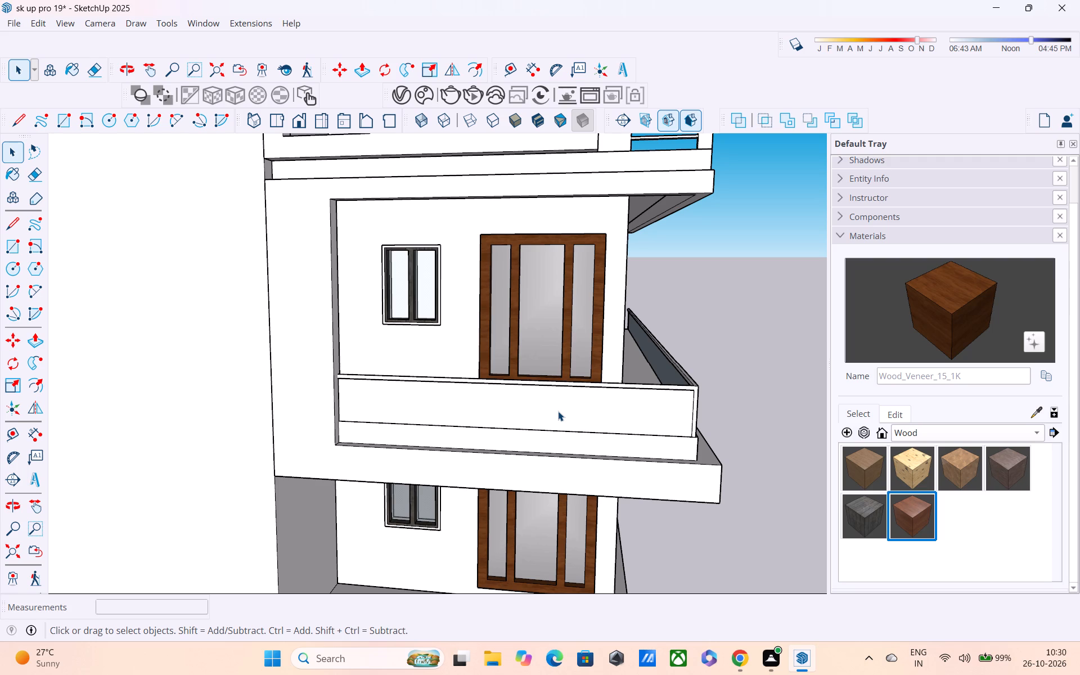
scroll(557, 401, down, 5)
middle_drag(548, 388, 416, 305)
scroll(416, 305, up, 10)
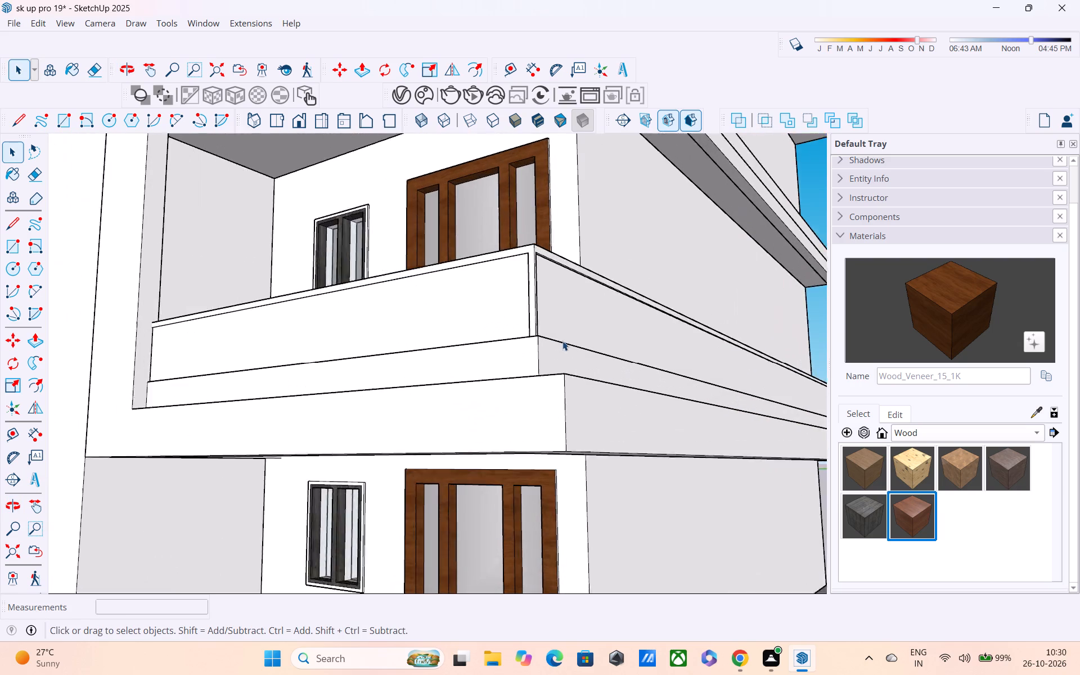
scroll(562, 341, up, 1)
middle_drag(542, 303, 582, 330)
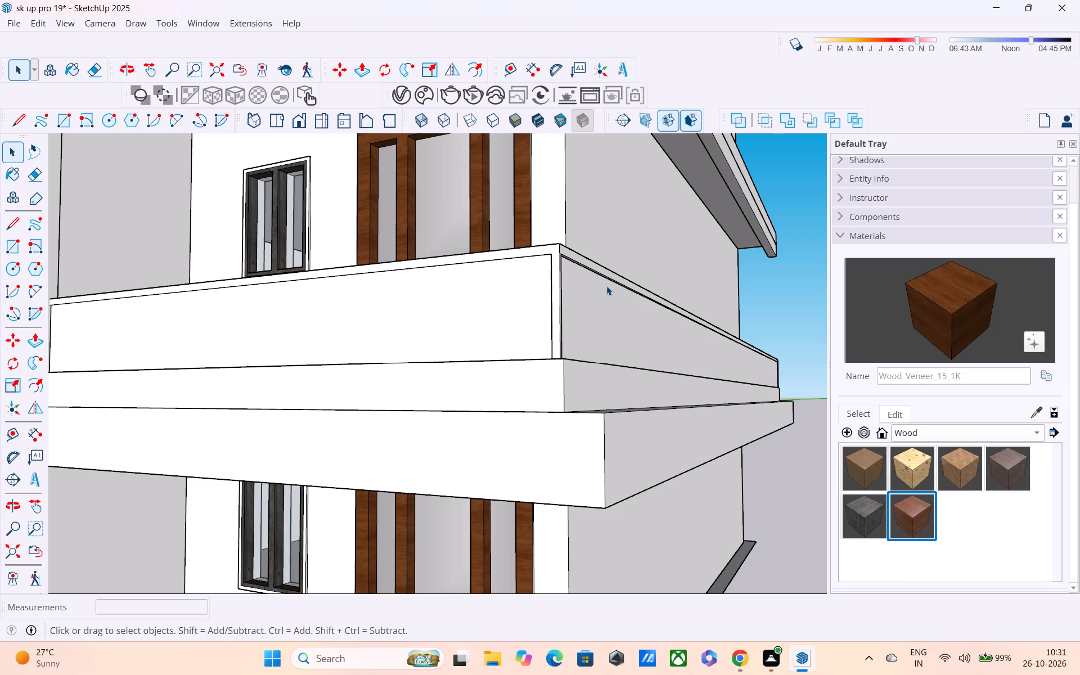
scroll(898, 0, up, 1)
scroll(892, 20, down, 2)
scroll(625, 223, down, 3)
Paint the front and long side railing panels inside the group with the Glass_Mirror_01 material, then leave the group.
middle_drag(592, 279, 665, 307)
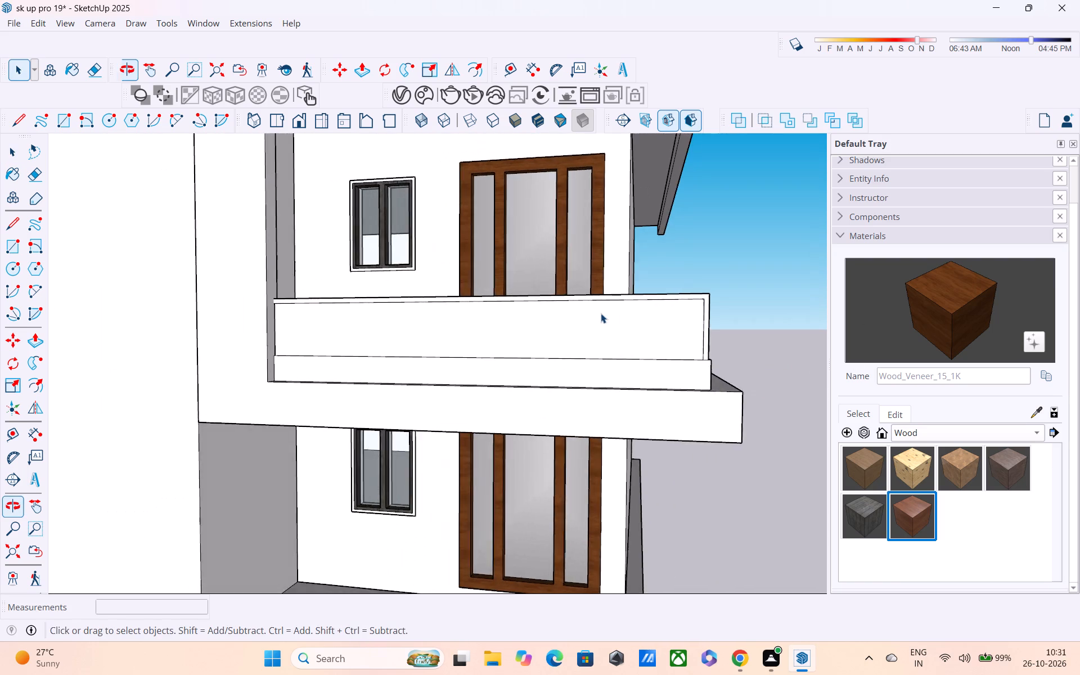
scroll(600, 313, up, 4)
click(598, 335)
double_click(607, 340)
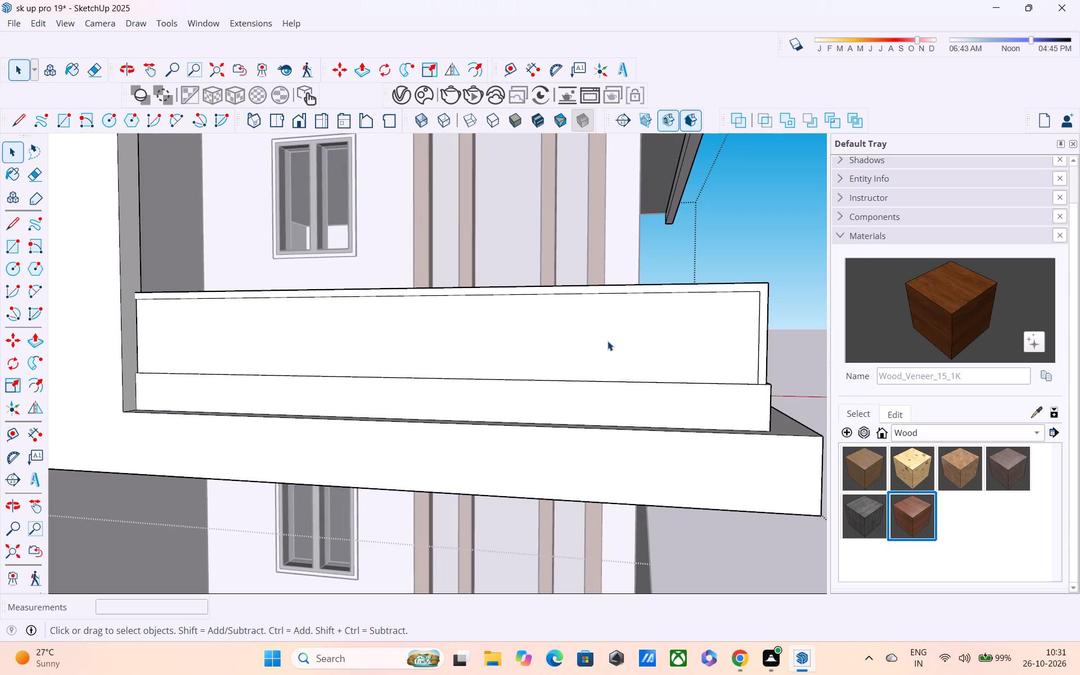
click(607, 341)
click(933, 428)
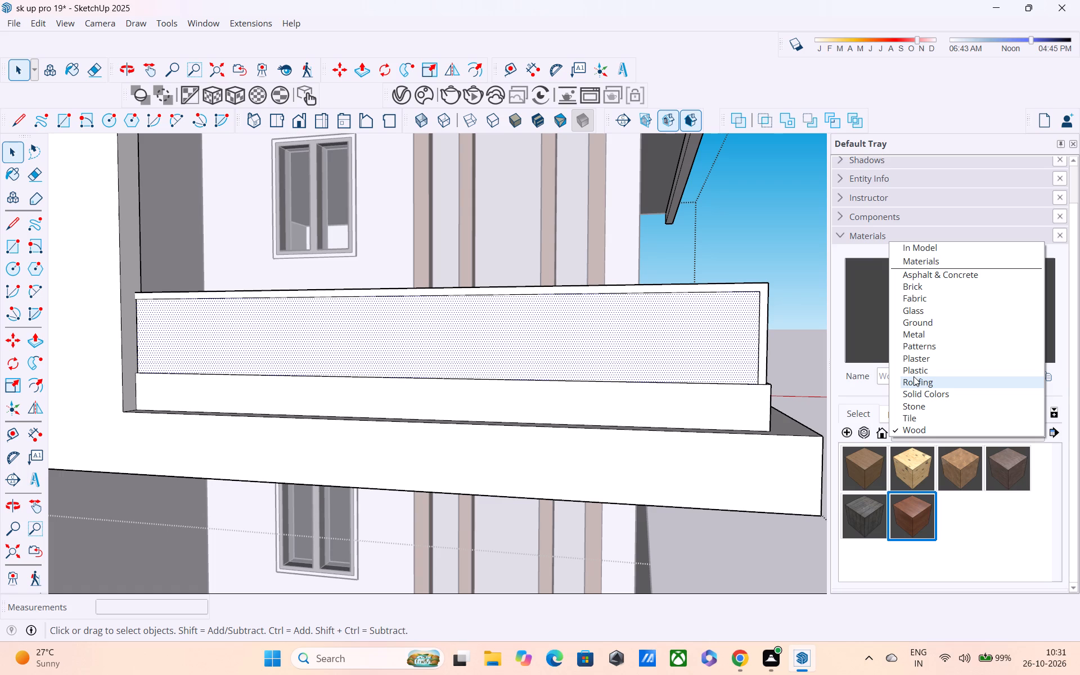
click(937, 308)
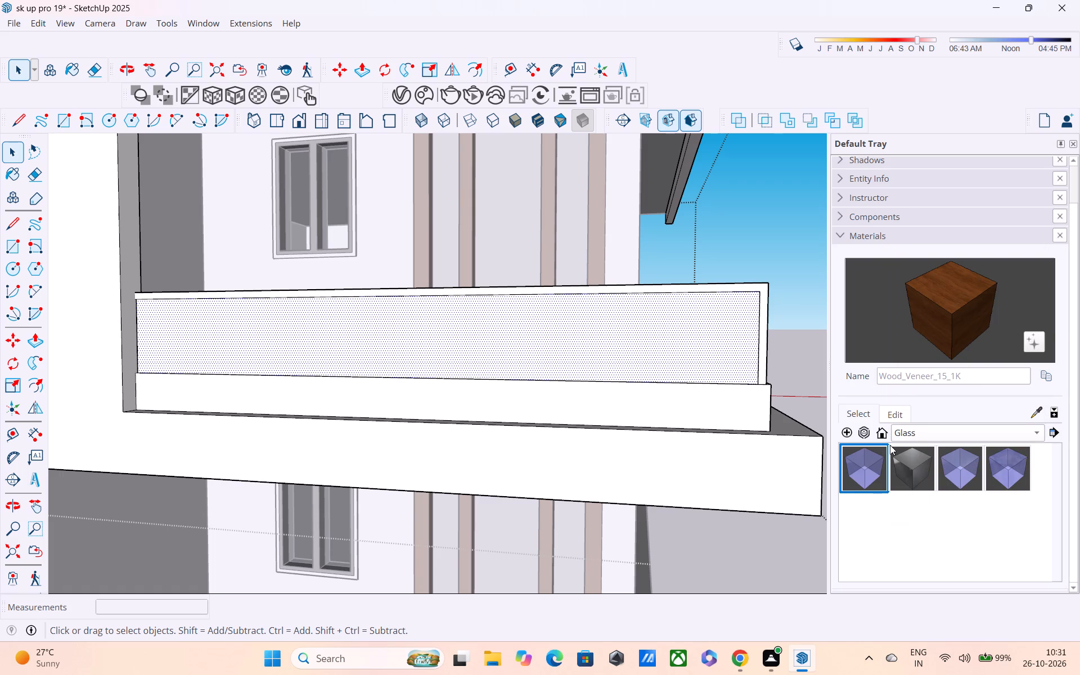
click(902, 468)
click(722, 343)
middle_drag(766, 376, 496, 363)
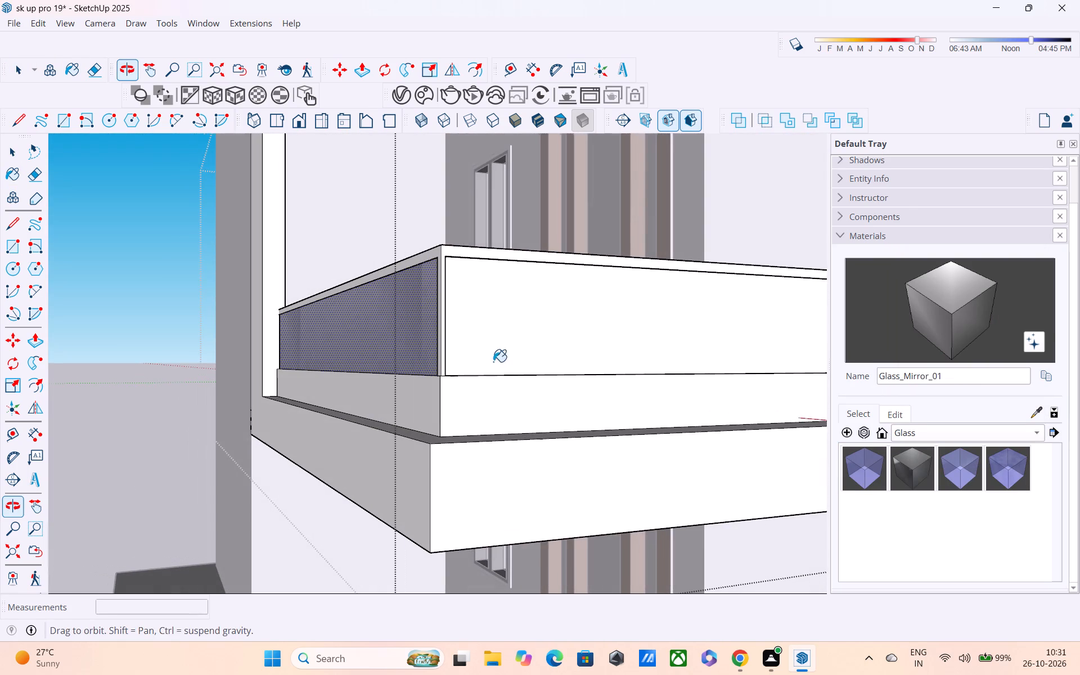
click(524, 326)
middle_drag(571, 354, 456, 369)
scroll(455, 369, down, 6)
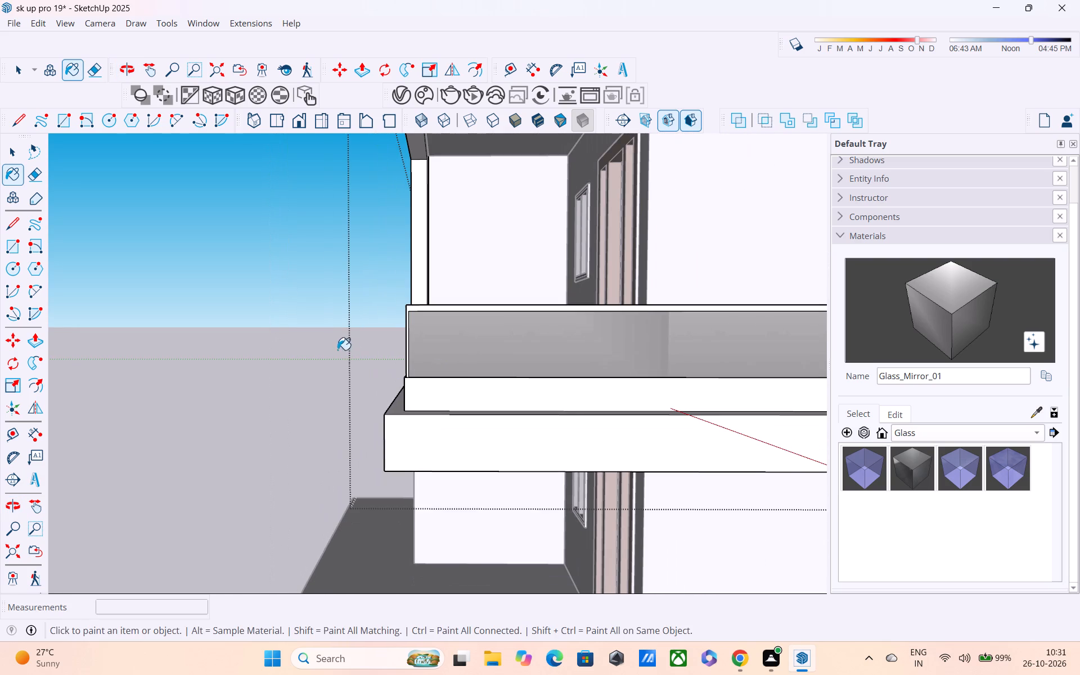
key(space)
click(298, 341)
Examine the painted glass railing panels at the balcony corner.
middle_drag(454, 412, 702, 399)
scroll(681, 390, down, 6)
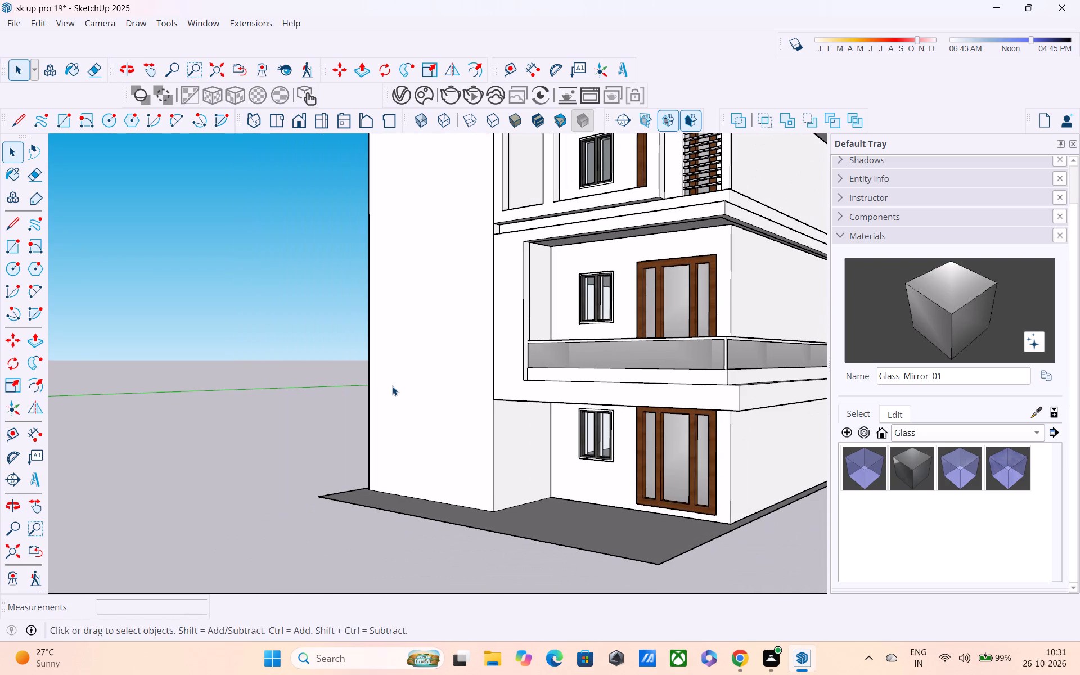
scroll(397, 383, down, 2)
middle_drag(549, 379, 594, 384)
scroll(604, 373, up, 3)
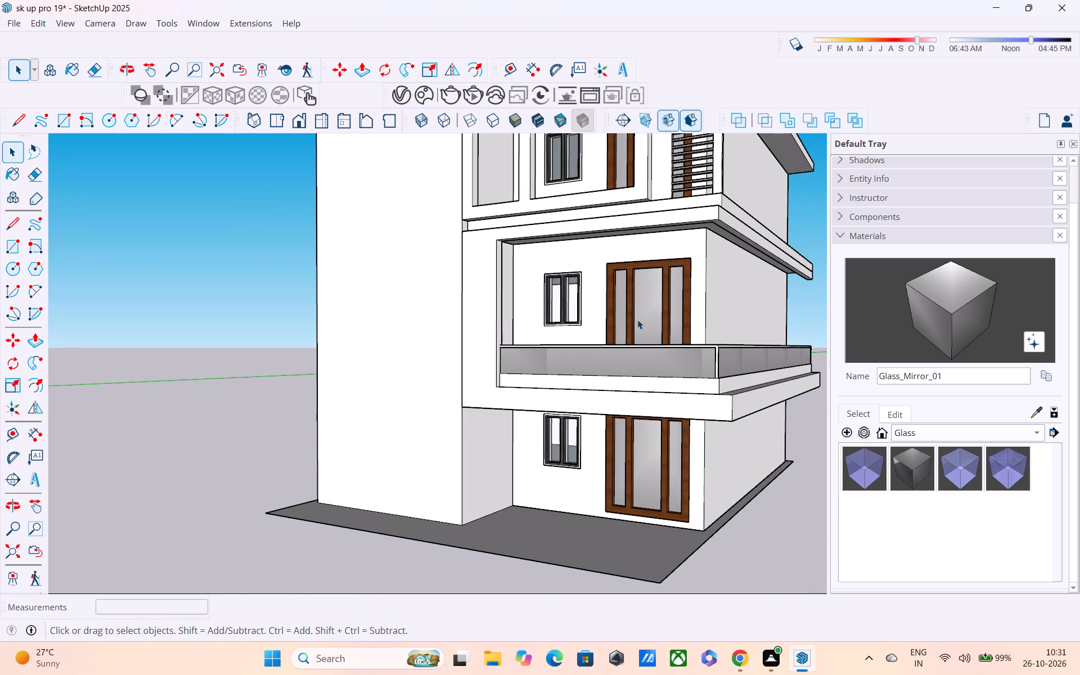
scroll(757, 336, up, 4)
scroll(661, 355, up, 4)
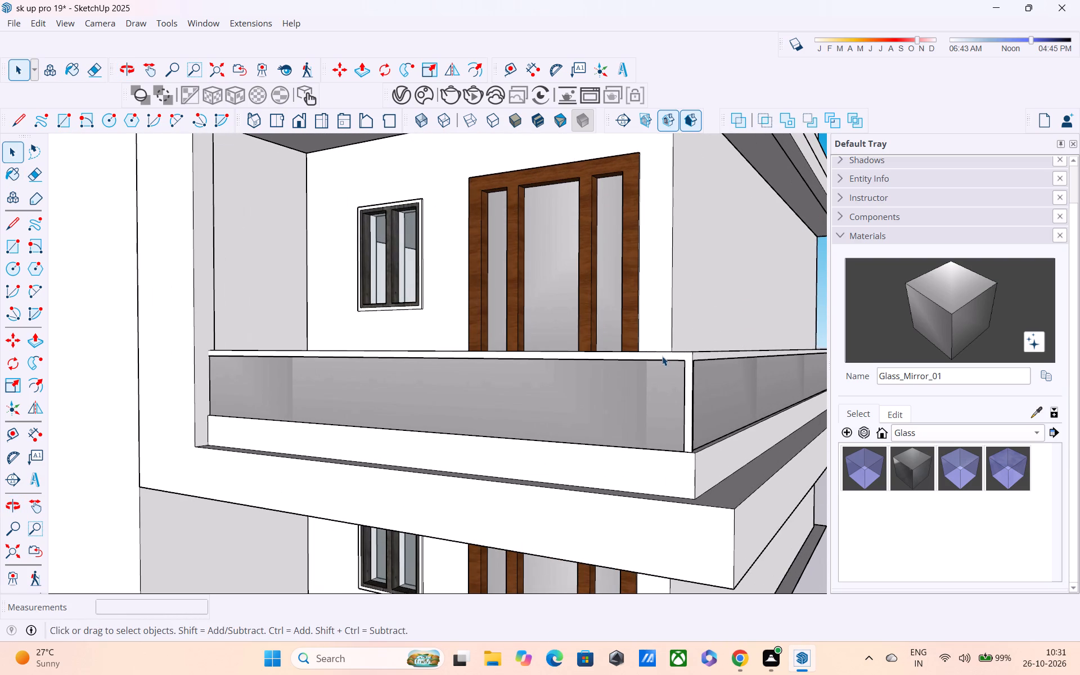
scroll(662, 356, down, 4)
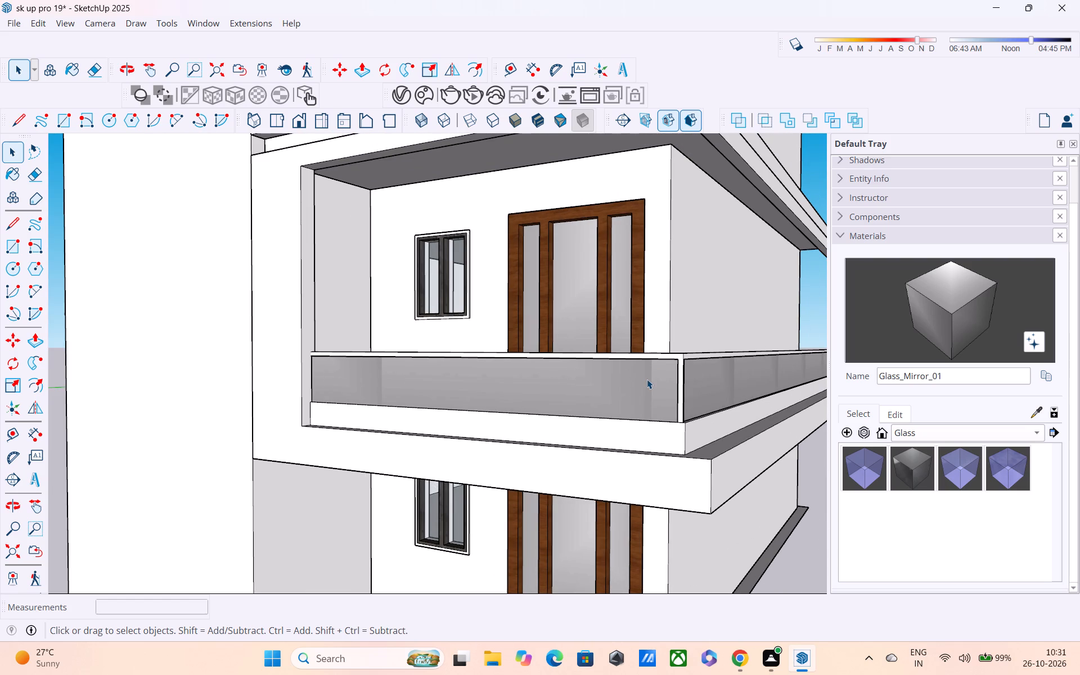
scroll(647, 370, down, 2)
middle_drag(699, 449, 709, 408)
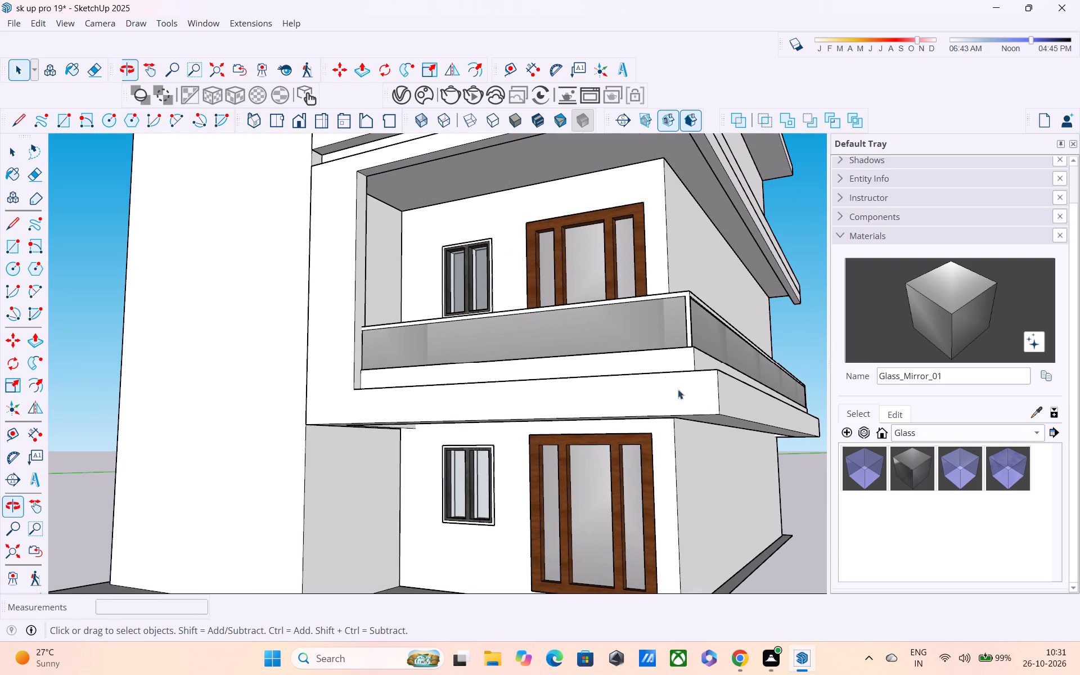
Reopen the railing group and paint the front railing panel with the Glass_Sky Reflection_01 material.
click(650, 335)
double_click(649, 335)
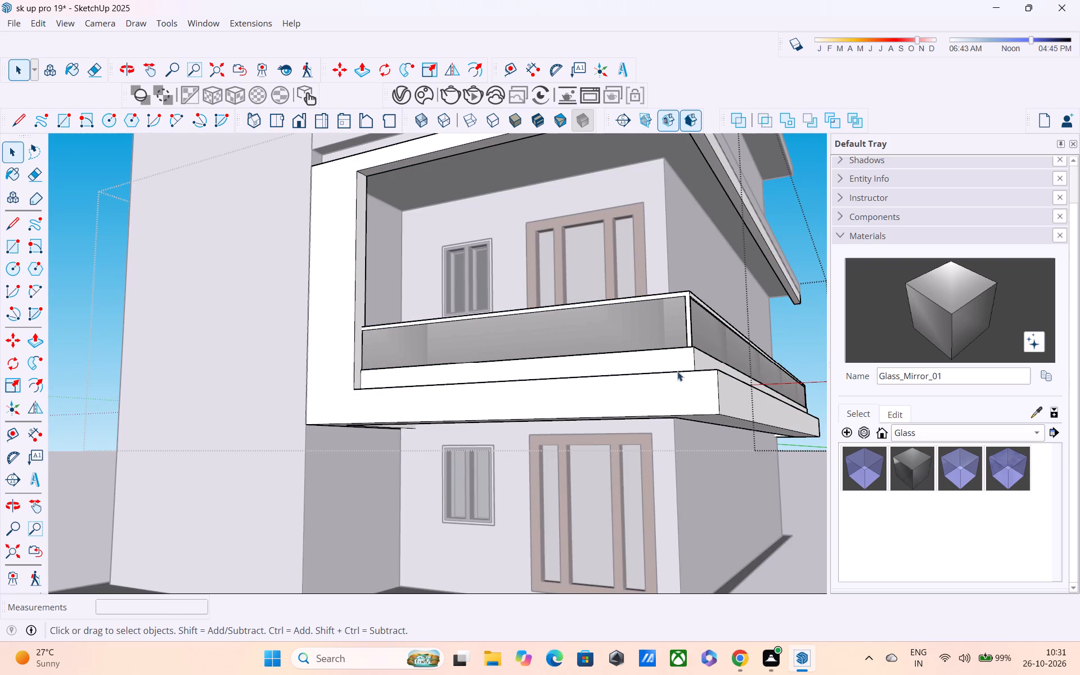
click(1009, 462)
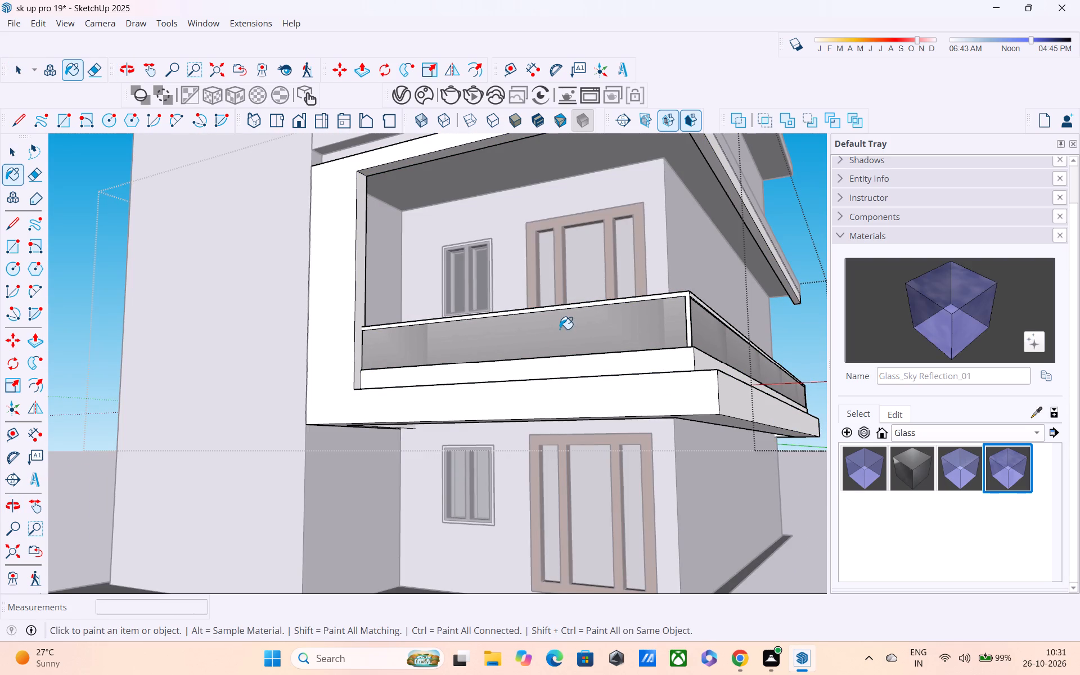
click(560, 329)
middle_drag(638, 395, 668, 439)
scroll(642, 390, up, 14)
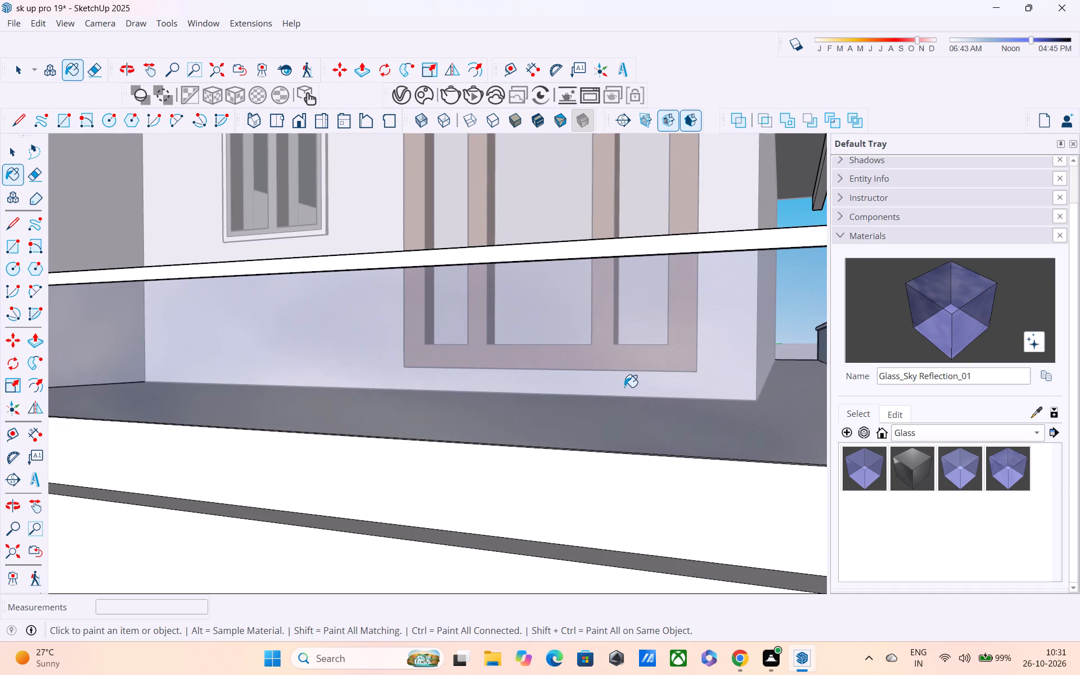
Paint the front railing panel with the Glass_Safety_01 material and darken the material's colour to near black.
click(955, 466)
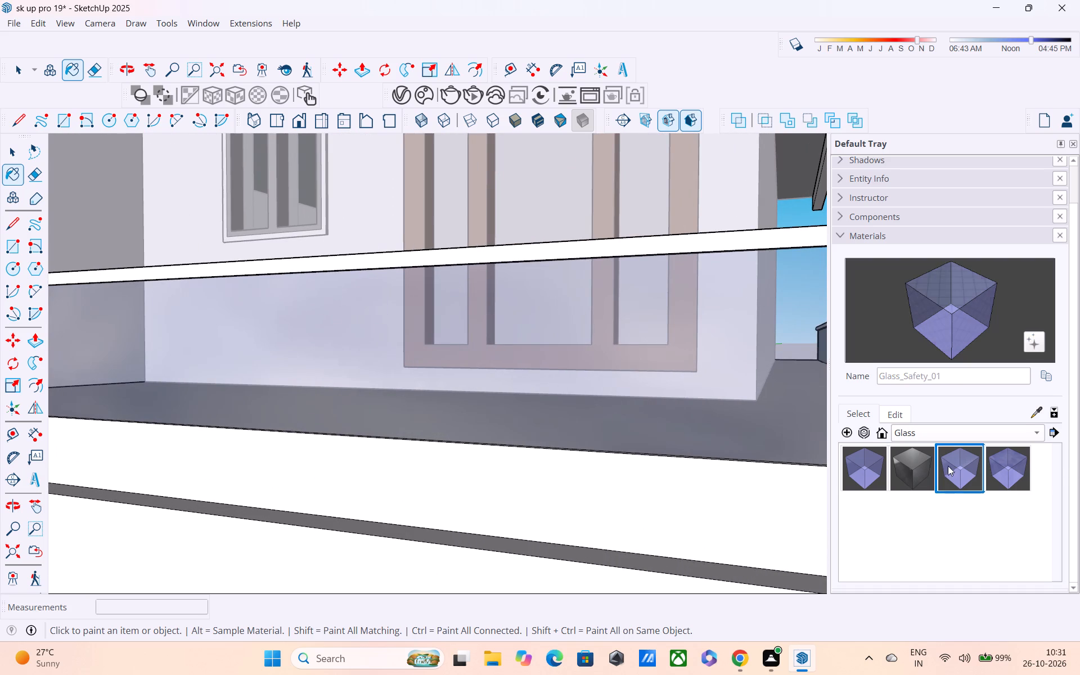
click(735, 366)
scroll(736, 393, down, 3)
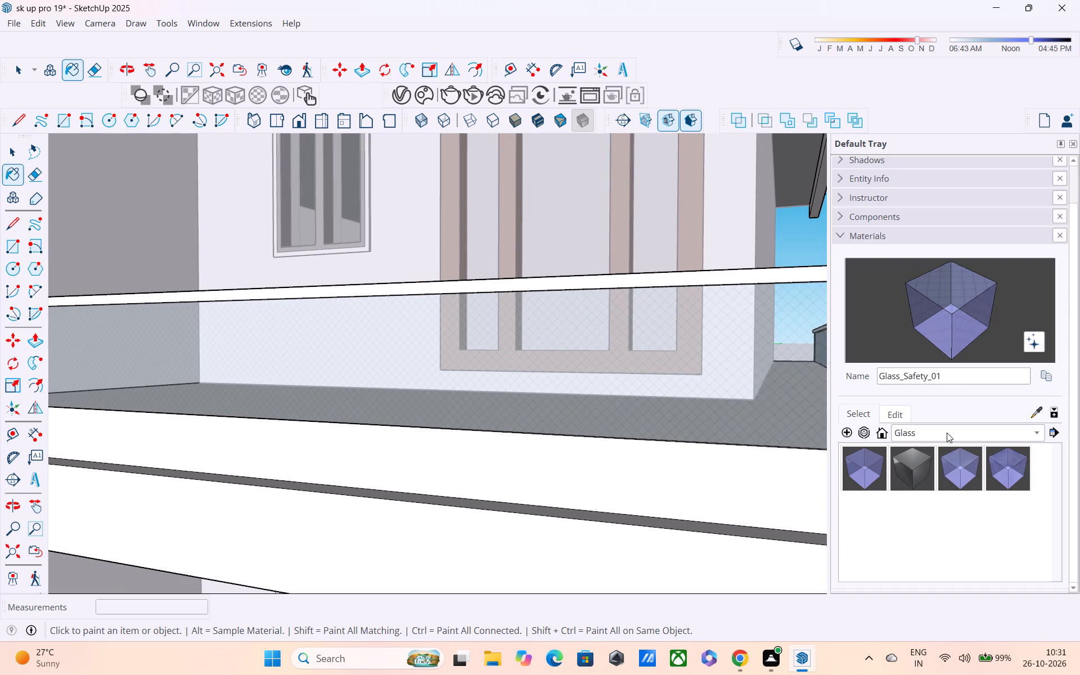
click(897, 417)
drag(906, 469, 907, 507)
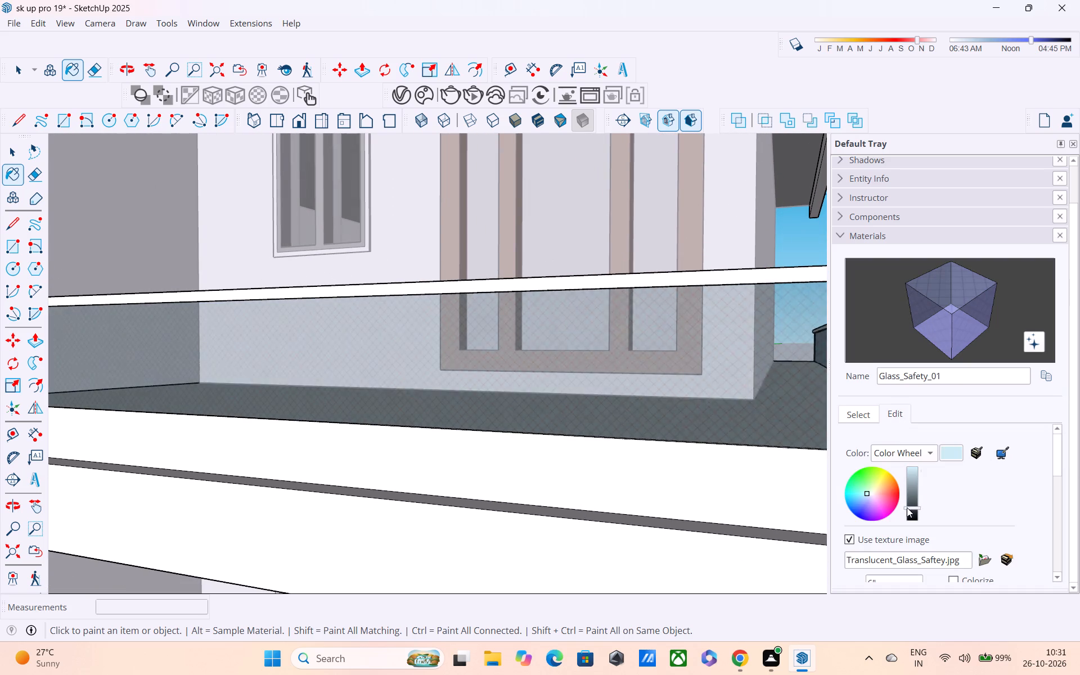
drag(907, 507, 907, 516)
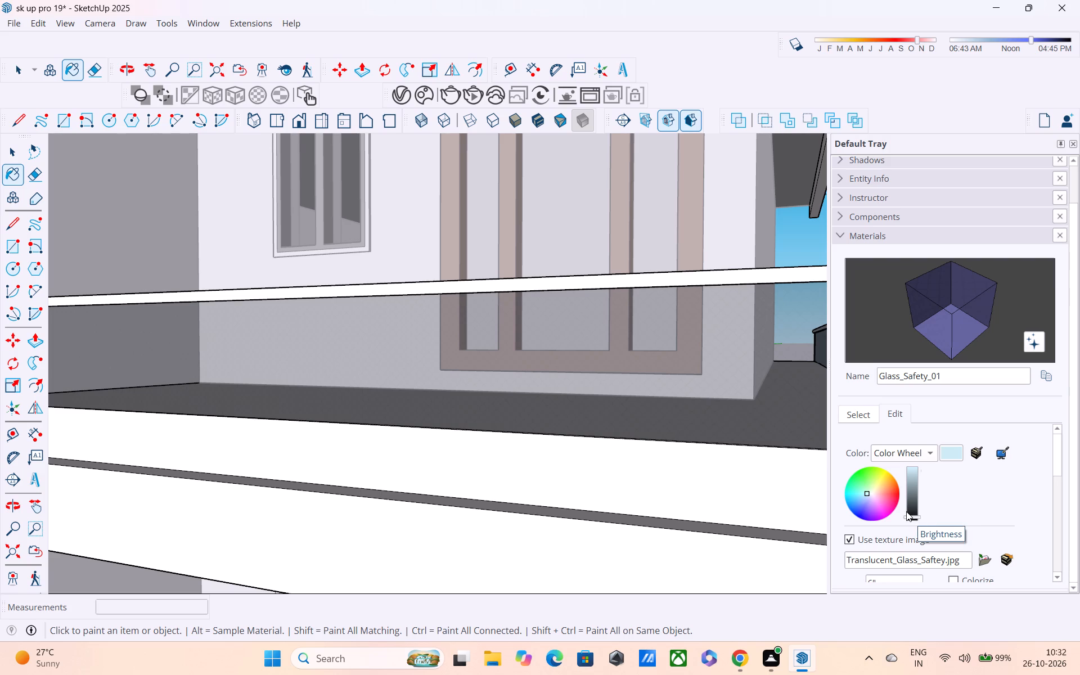
click(911, 518)
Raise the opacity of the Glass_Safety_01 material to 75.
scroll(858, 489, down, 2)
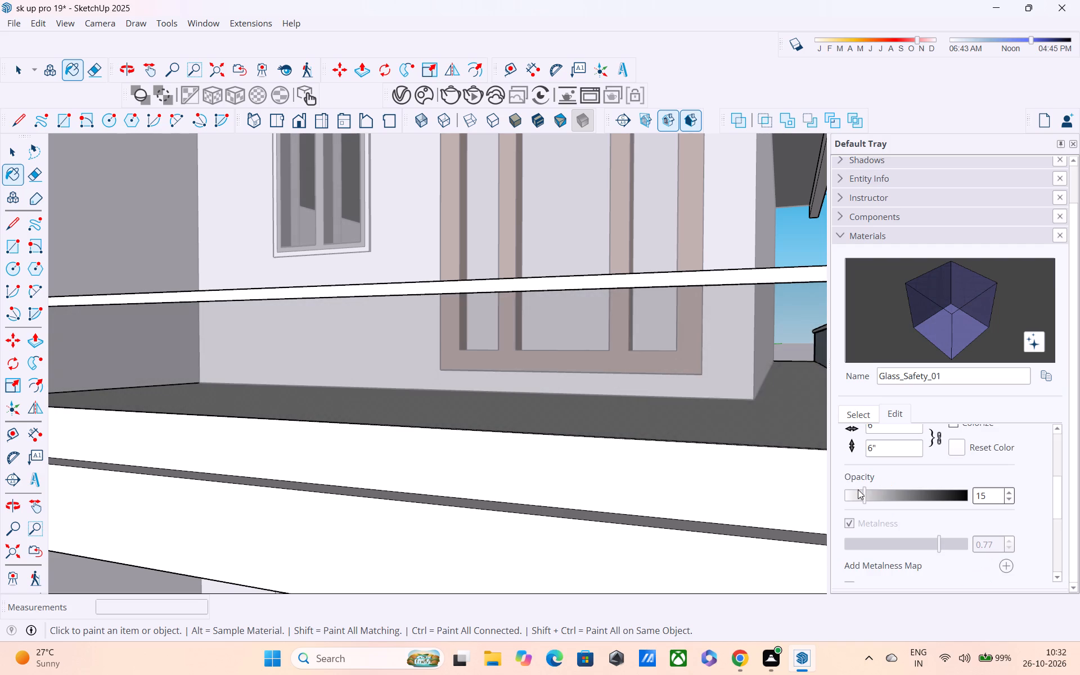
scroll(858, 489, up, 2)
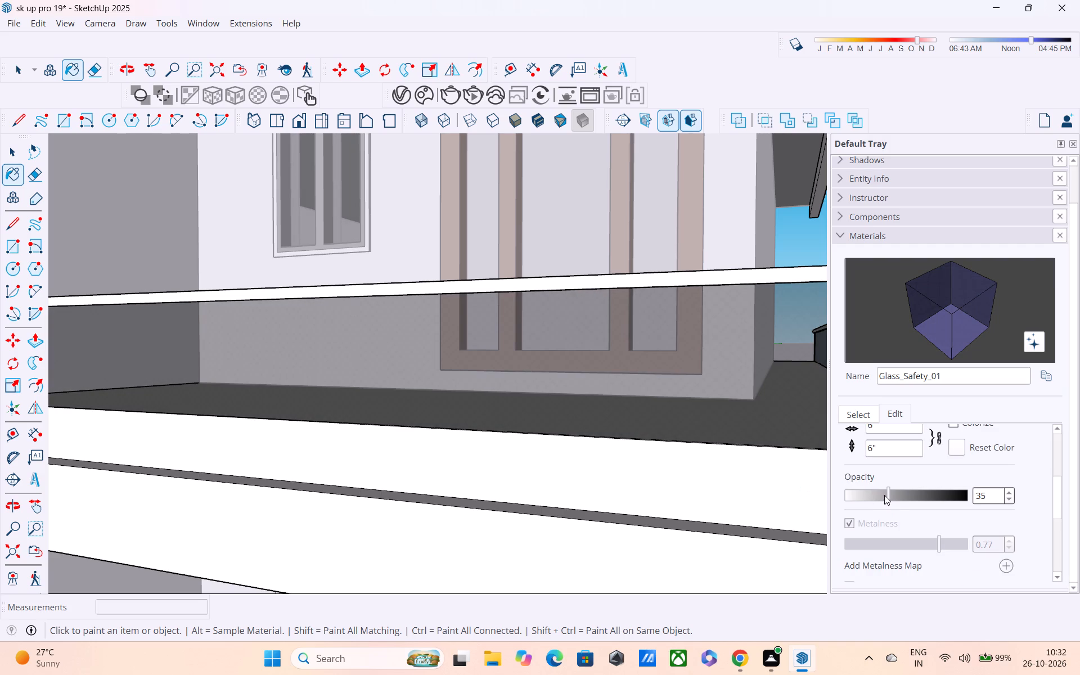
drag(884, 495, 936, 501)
Paint the long side railing panel around the balcony corner with the darkened Glass_Safety_01 material.
scroll(631, 459, down, 4)
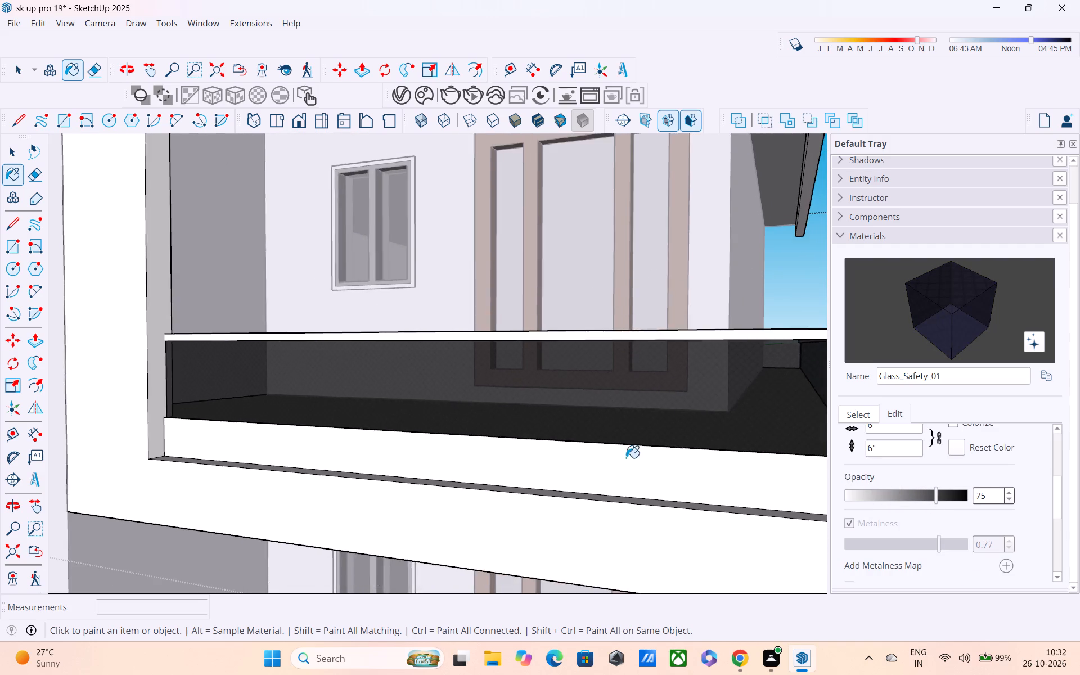
scroll(622, 457, down, 4)
middle_drag(532, 463, 629, 469)
scroll(629, 466, down, 4)
middle_drag(620, 474, 491, 442)
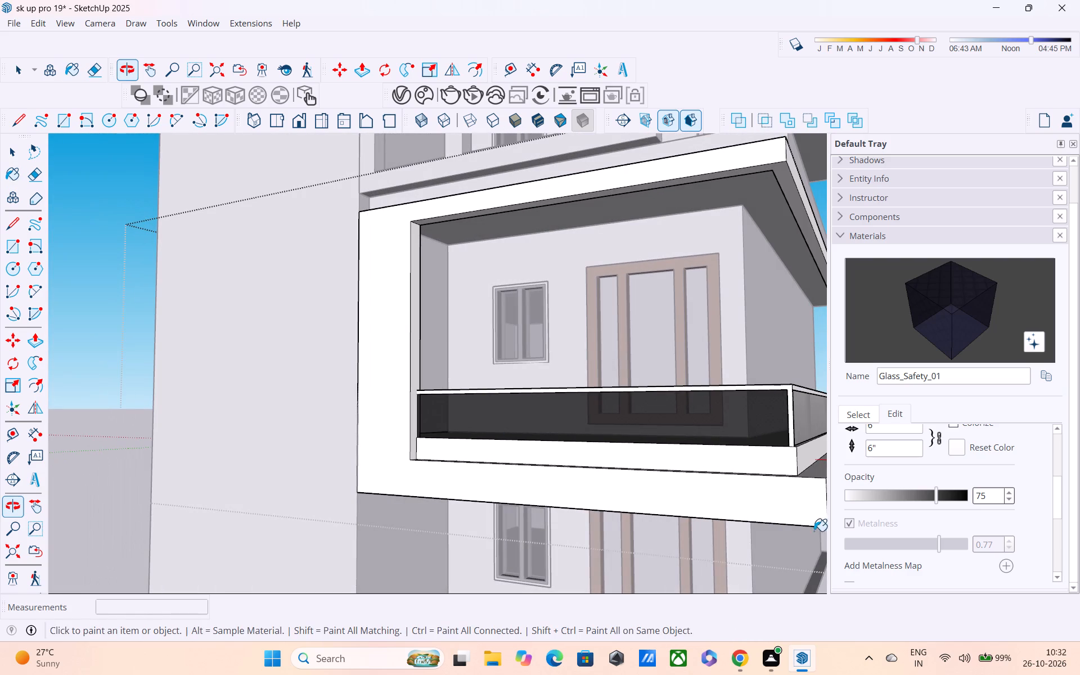
scroll(945, 451, up, 2)
scroll(932, 467, down, 3)
middle_drag(776, 469, 676, 479)
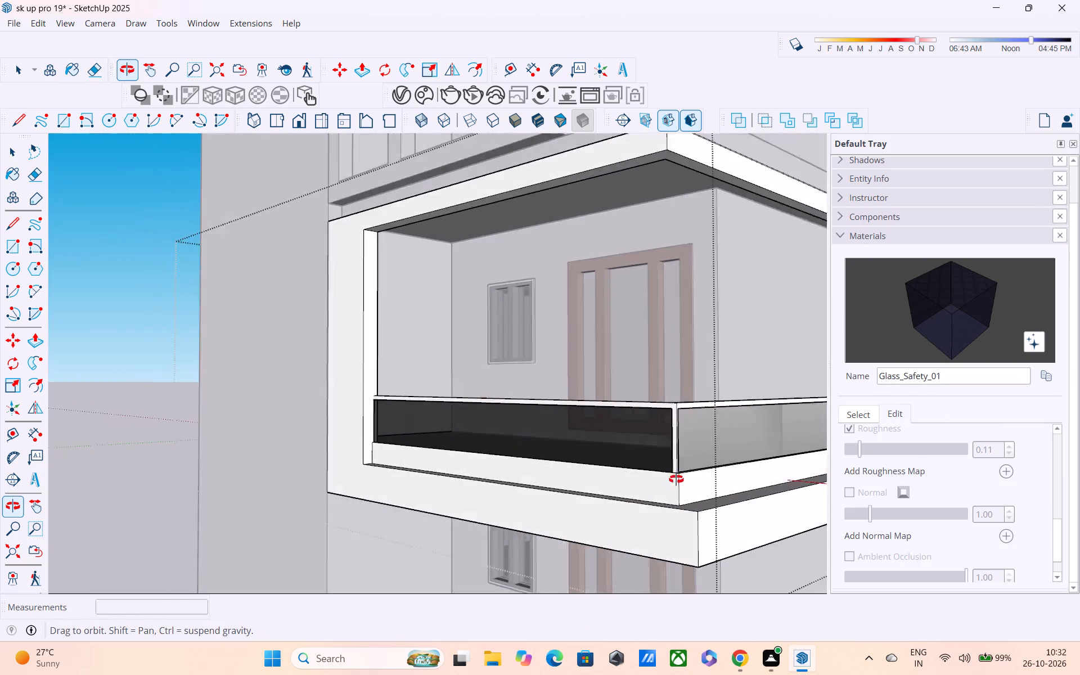
middle_drag(676, 479, 605, 479)
click(618, 440)
Set the opacity of the Glass_Safety_01 material to 62.
scroll(638, 458, up, 1)
middle_drag(639, 458, 514, 496)
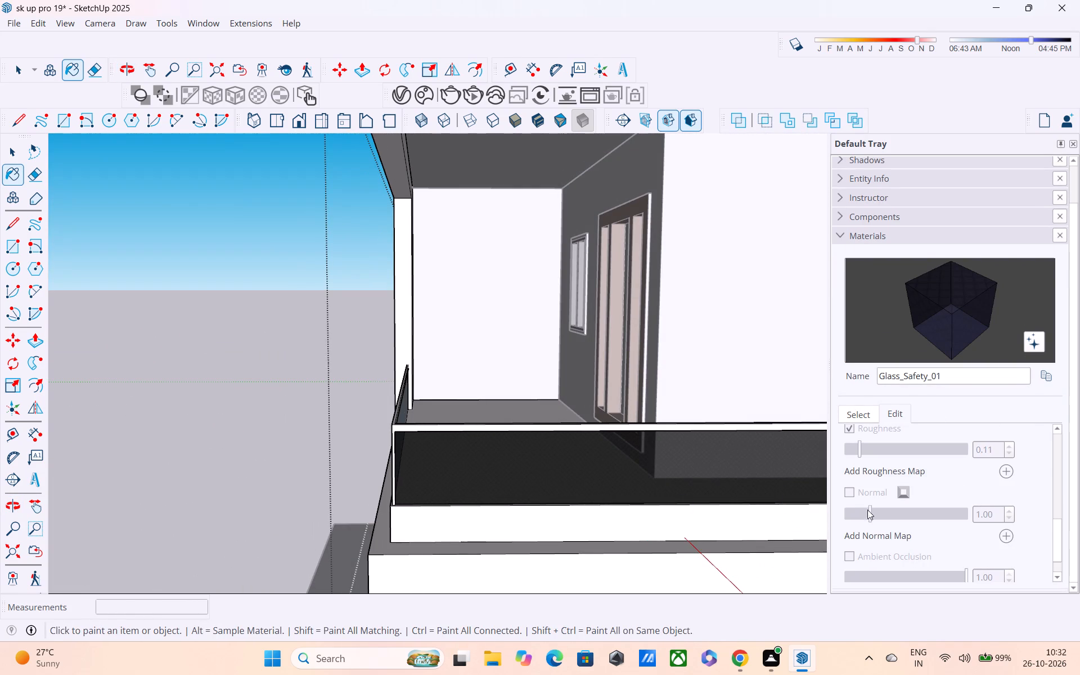
scroll(880, 506, up, 3)
scroll(886, 518, down, 1)
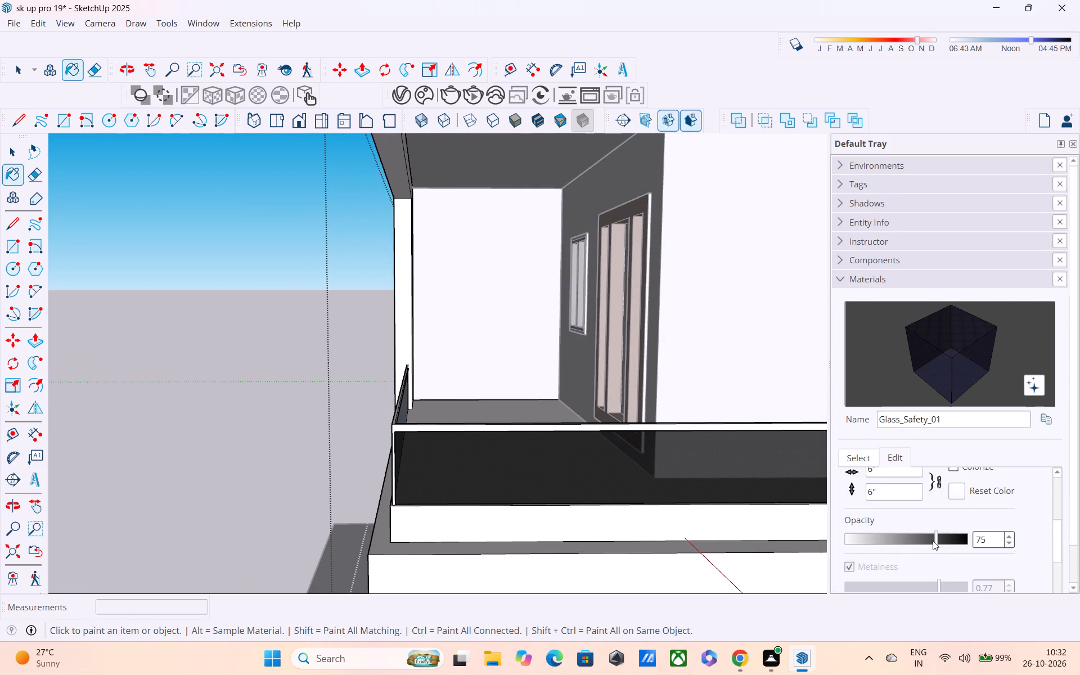
drag(933, 541, 921, 543)
Examine the dark glass panels on both sides of the balcony corner, including the glass texture up close.
middle_drag(730, 513, 913, 501)
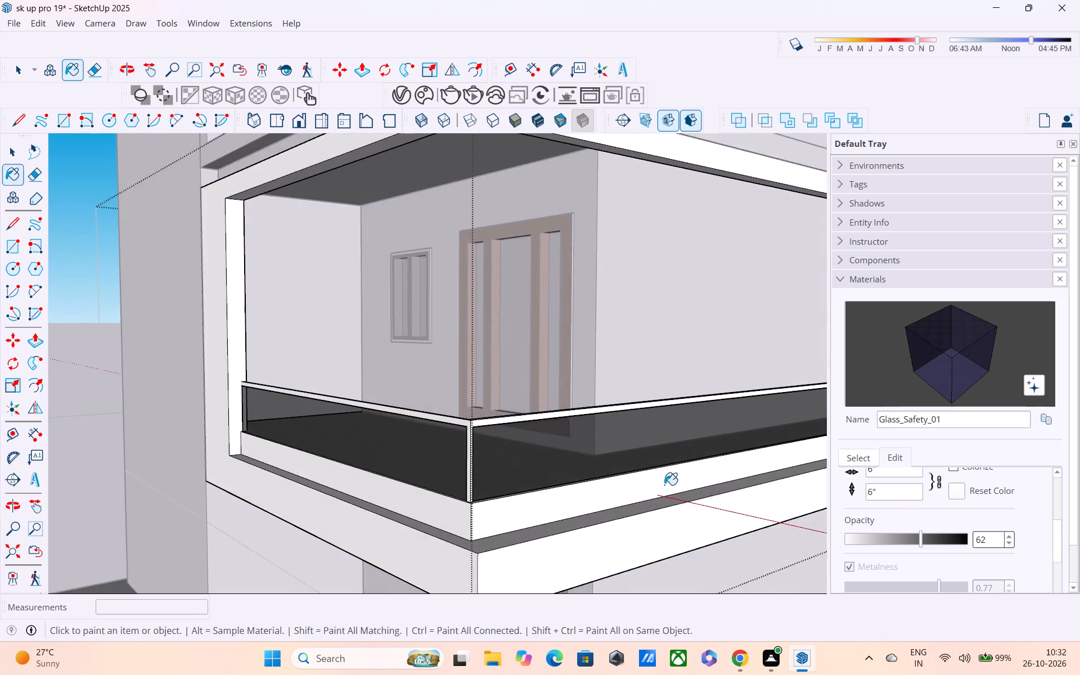
middle_drag(663, 484, 785, 490)
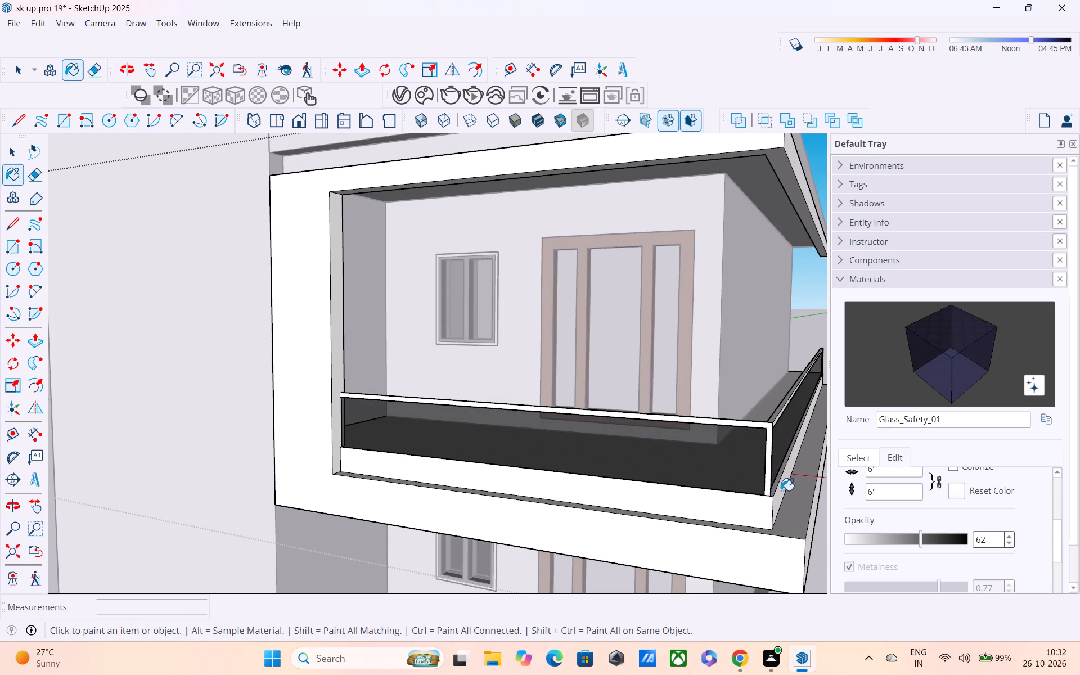
middle_drag(751, 491, 649, 435)
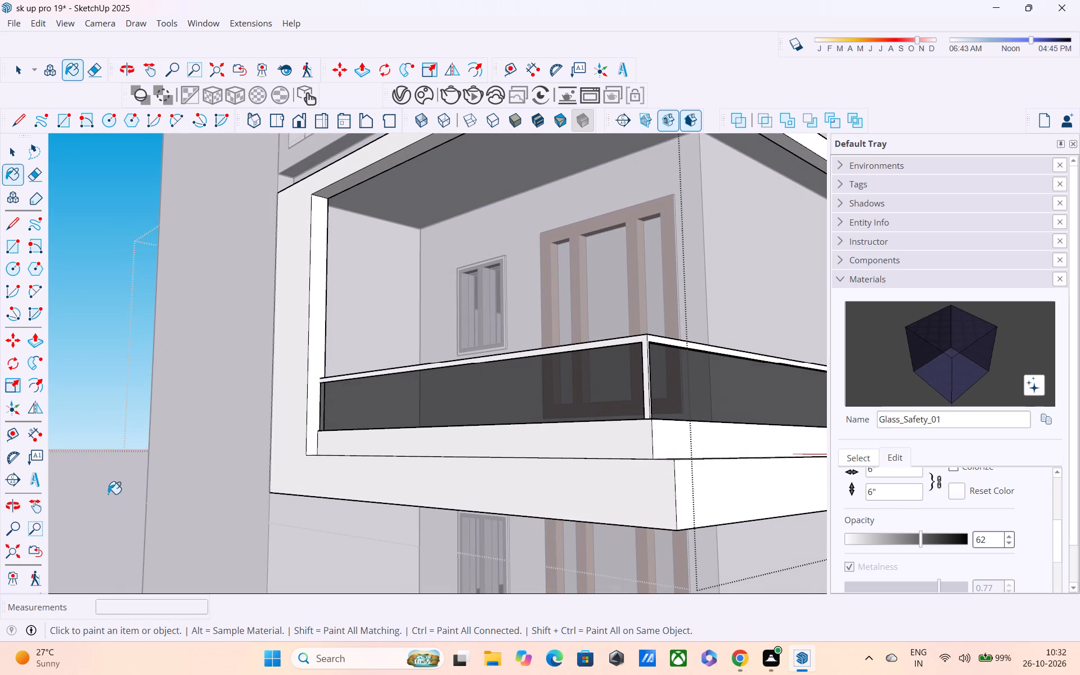
key(Escape)
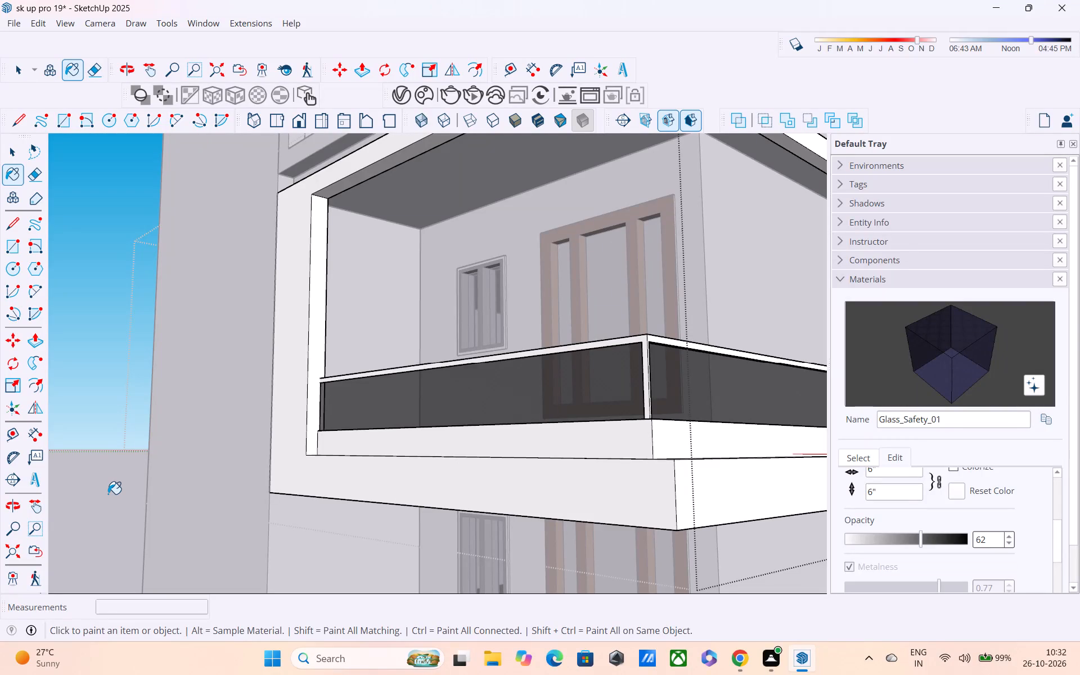
scroll(333, 438, down, 3)
middle_drag(388, 439, 497, 458)
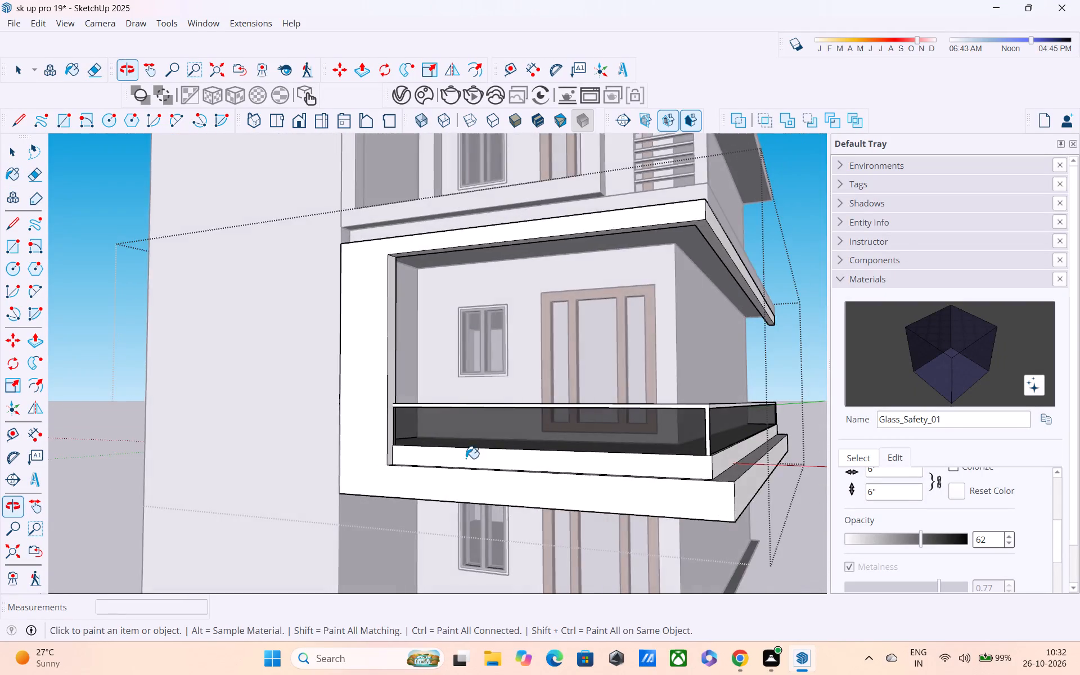
scroll(421, 457, up, 5)
middle_drag(408, 465, 268, 463)
scroll(298, 461, down, 5)
middle_drag(379, 461, 327, 485)
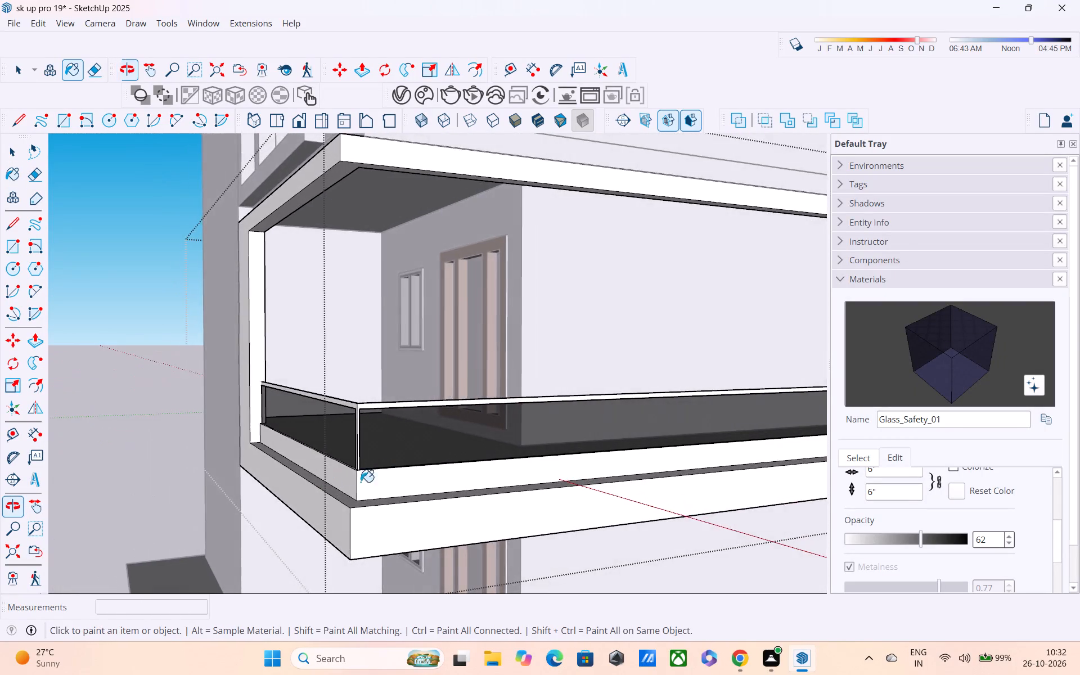
scroll(387, 474, up, 5)
middle_drag(383, 474, 313, 481)
scroll(312, 482, up, 4)
middle_drag(309, 485, 282, 553)
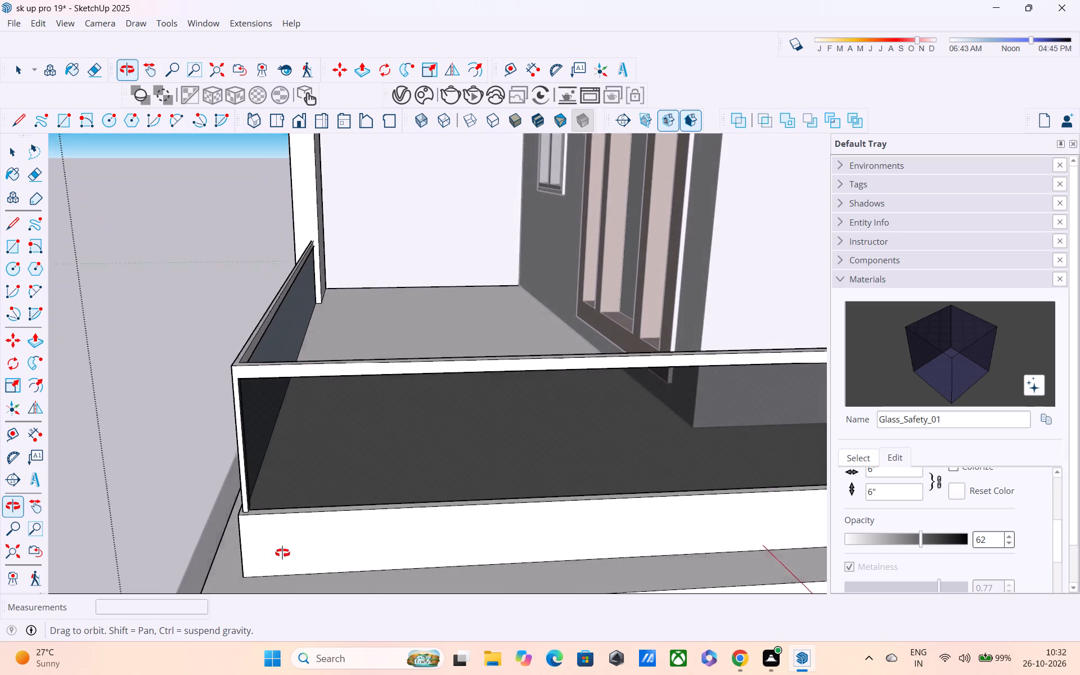
middle_drag(282, 553, 283, 553)
scroll(380, 506, up, 4)
middle_drag(372, 494, 395, 446)
scroll(371, 448, up, 5)
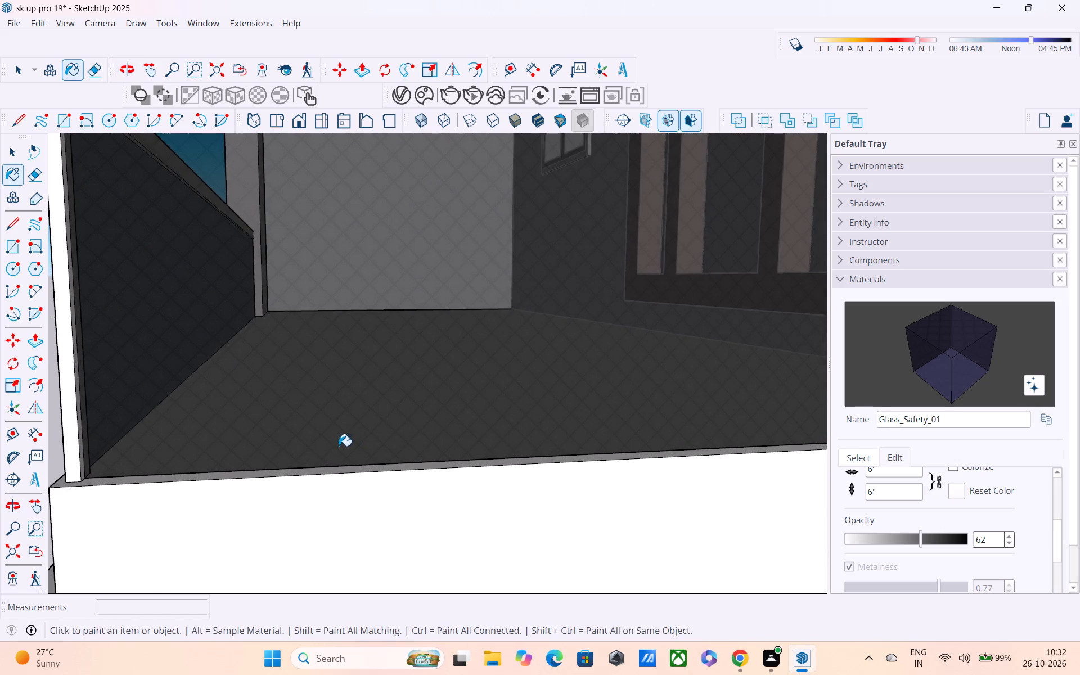
scroll(339, 443, down, 4)
middle_drag(340, 443, 561, 472)
scroll(554, 453, up, 1)
scroll(554, 453, down, 4)
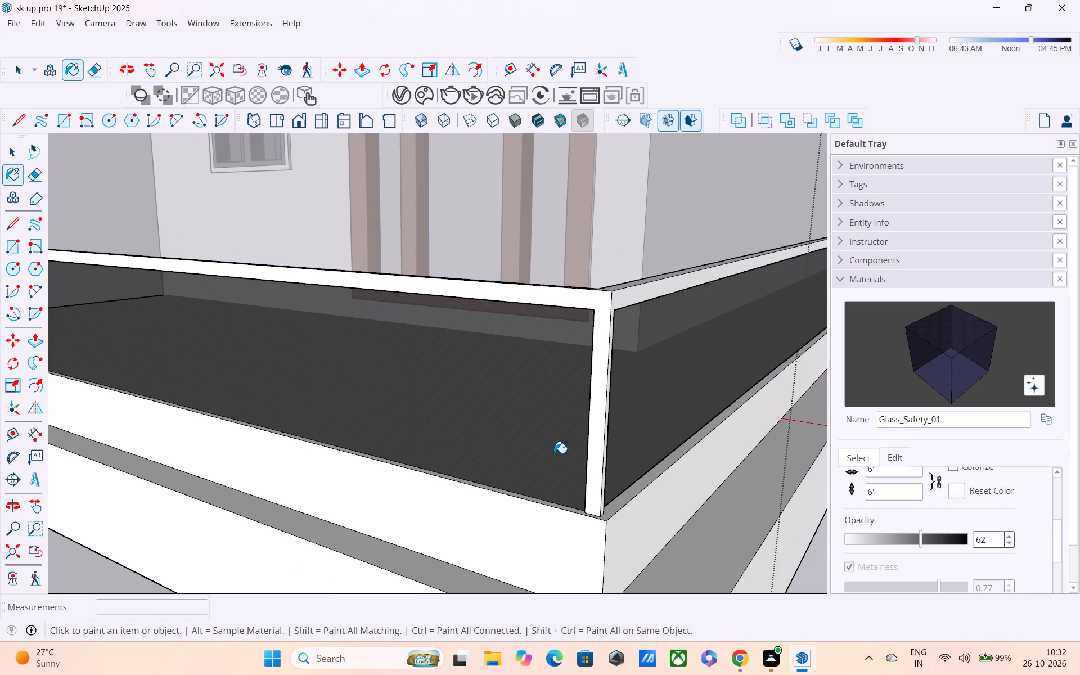
scroll(554, 453, down, 3)
middle_drag(598, 452, 355, 506)
scroll(316, 499, down, 2)
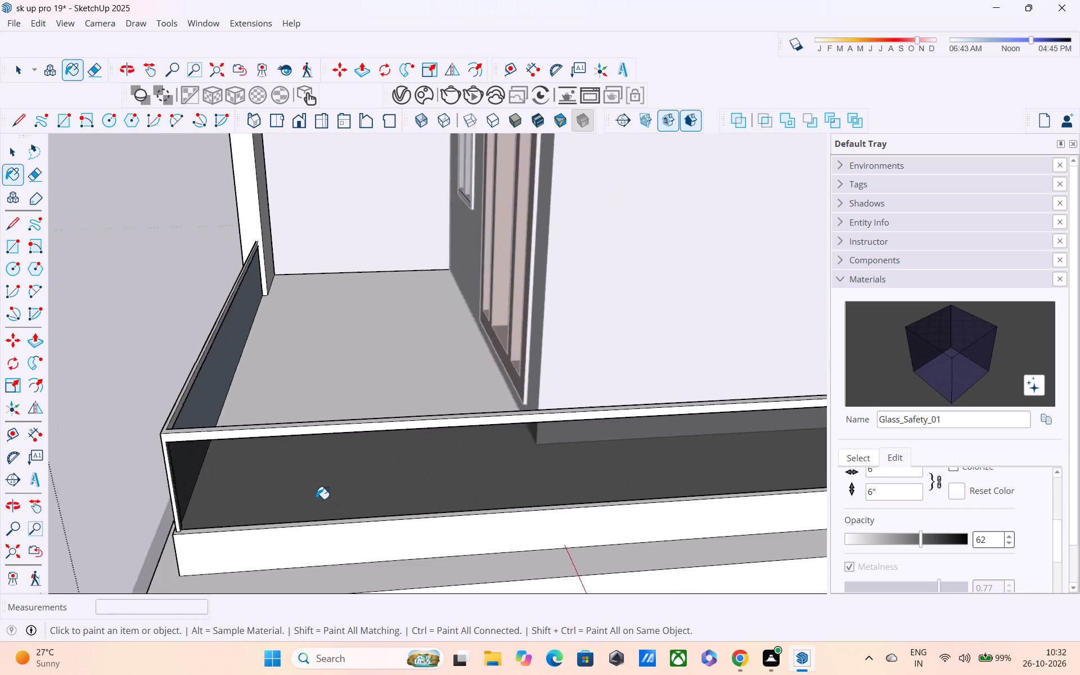
scroll(316, 499, down, 2)
middle_drag(339, 485, 359, 395)
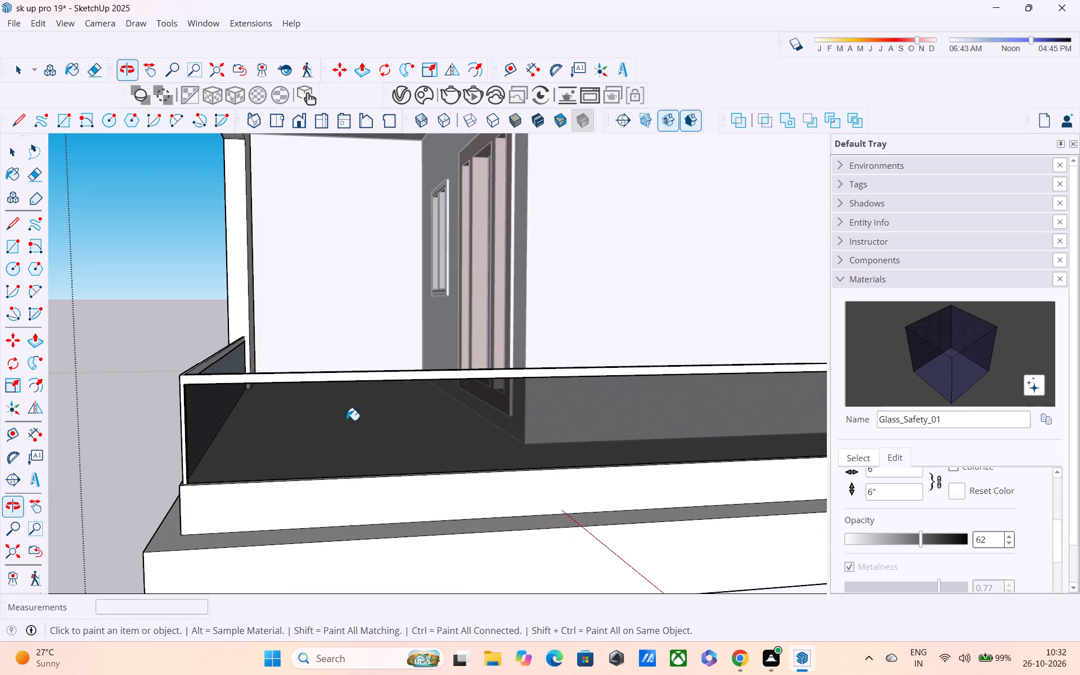
key(Escape)
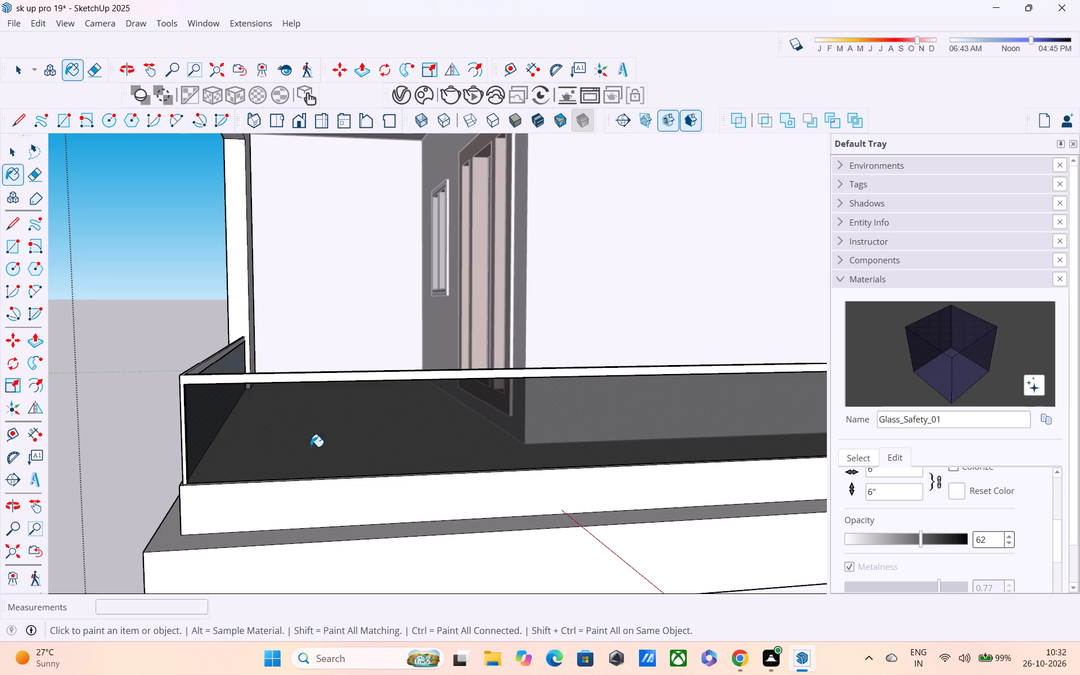
Examine the front glass panel along its length from outside the balcony, at low and raised viewpoints.
shift+middle_drag(310, 447, 313, 380)
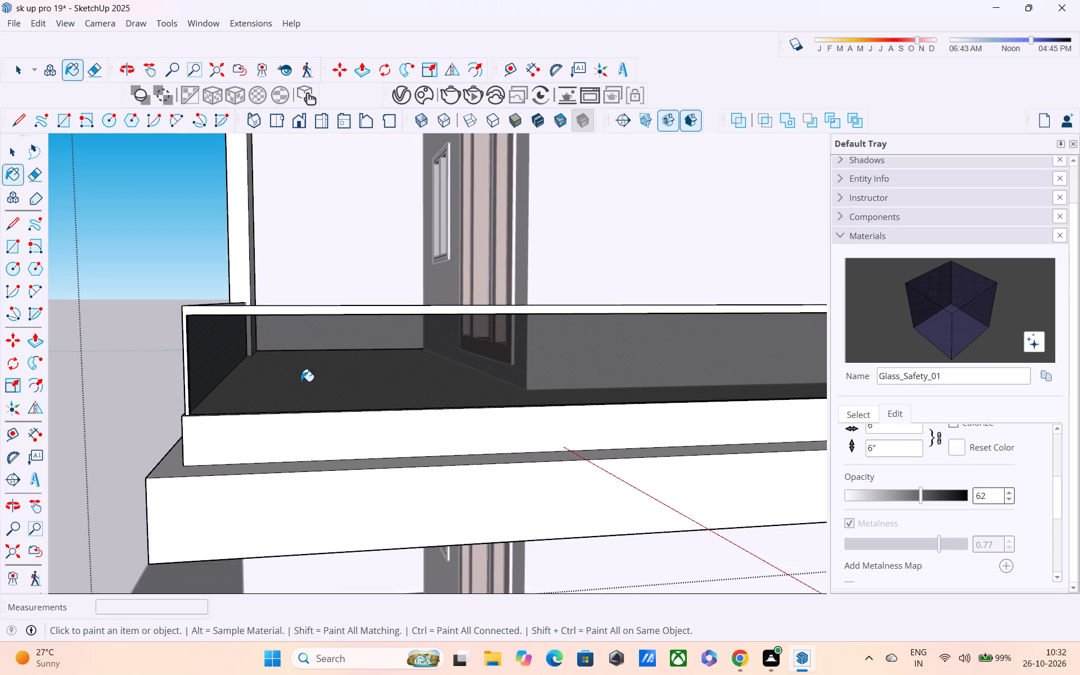
middle_drag(301, 382, 627, 365)
scroll(478, 373, down, 5)
middle_drag(459, 382, 623, 399)
scroll(623, 399, up, 1)
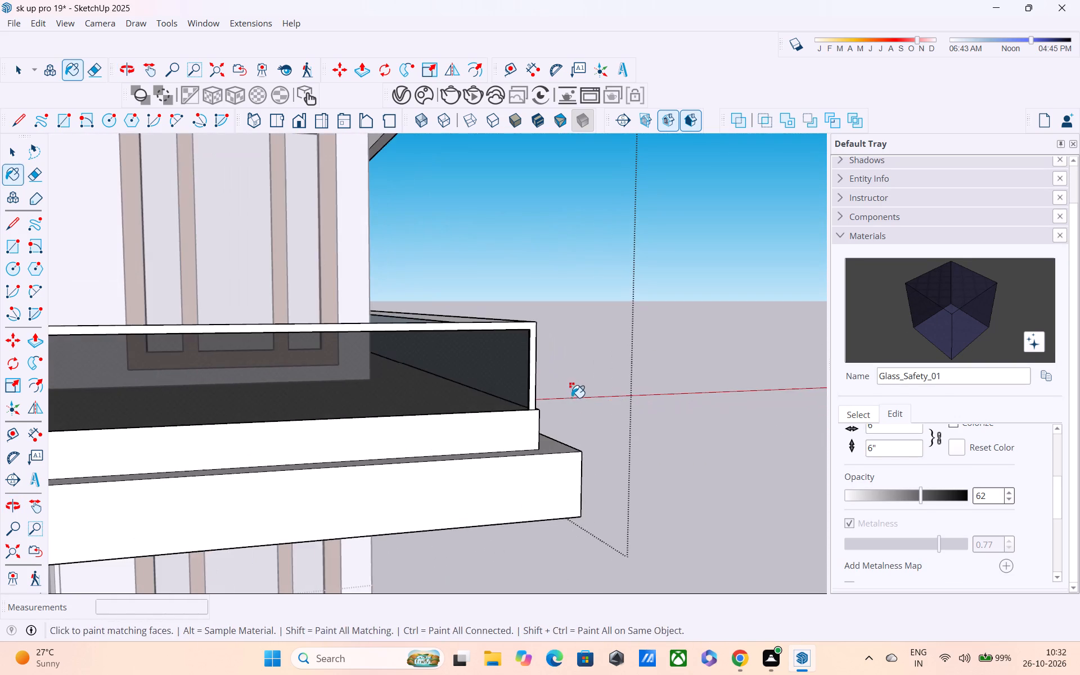
shift+middle_drag(569, 397, 703, 331)
shift+scroll(642, 352, down, 1)
scroll(638, 346, down, 5)
middle_drag(628, 350, 513, 369)
scroll(511, 370, down, 3)
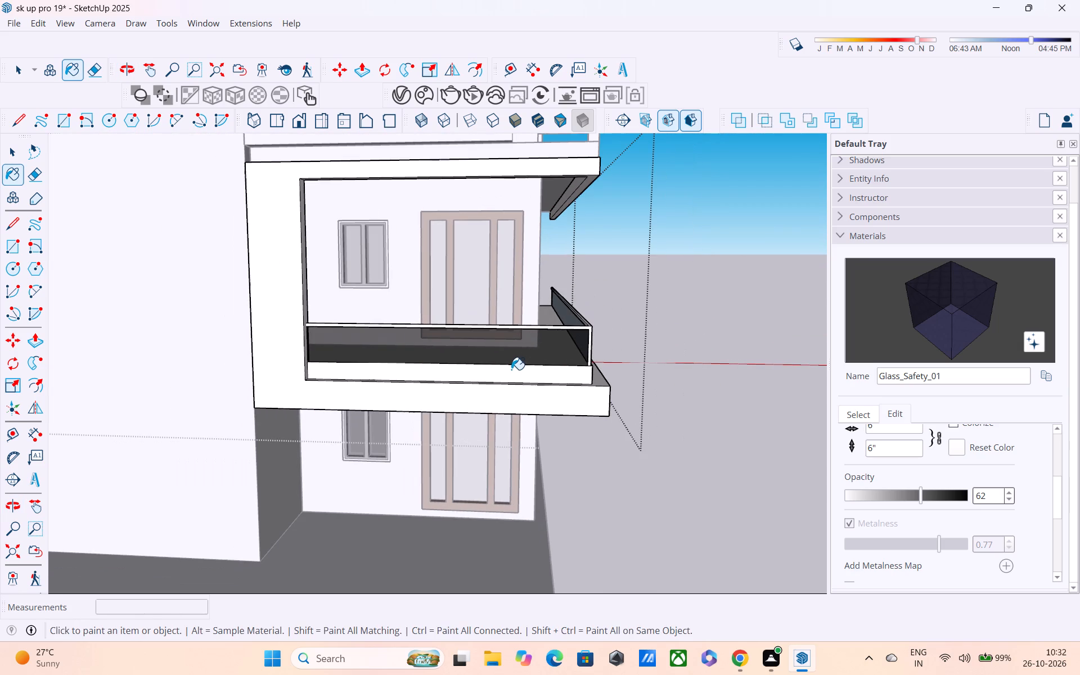
middle_drag(563, 418, 549, 381)
scroll(462, 411, up, 4)
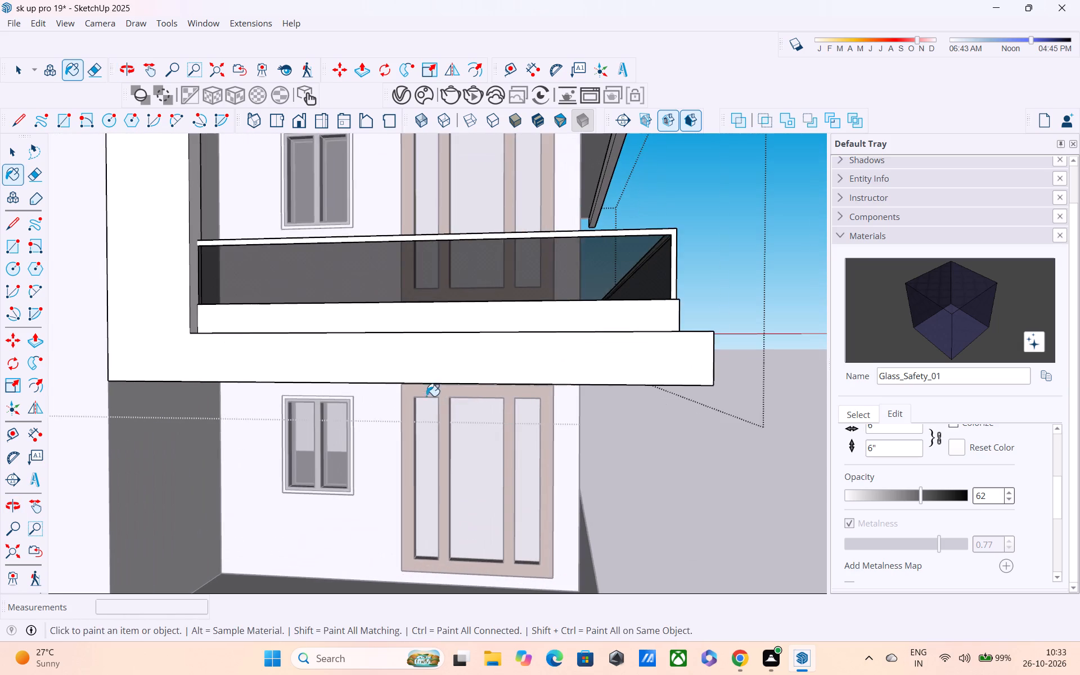
middle_drag(417, 390, 428, 449)
shift+middle_drag(406, 430, 415, 477)
Leave the railing group.
key(space)
click(694, 187)
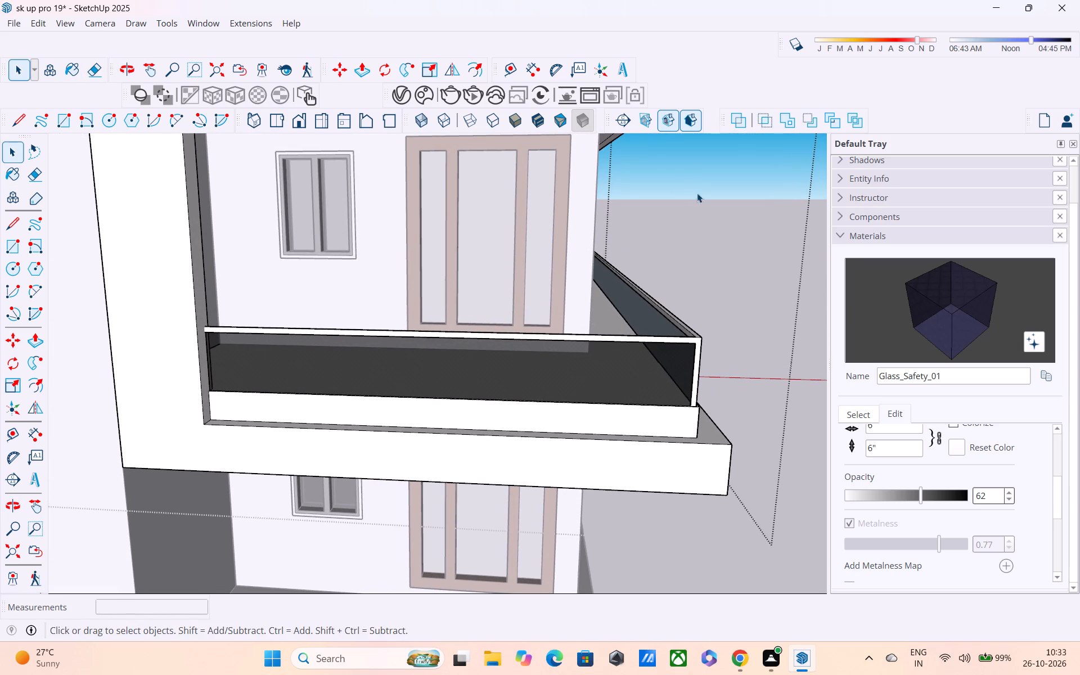
middle_drag(753, 384, 622, 309)
click(779, 263)
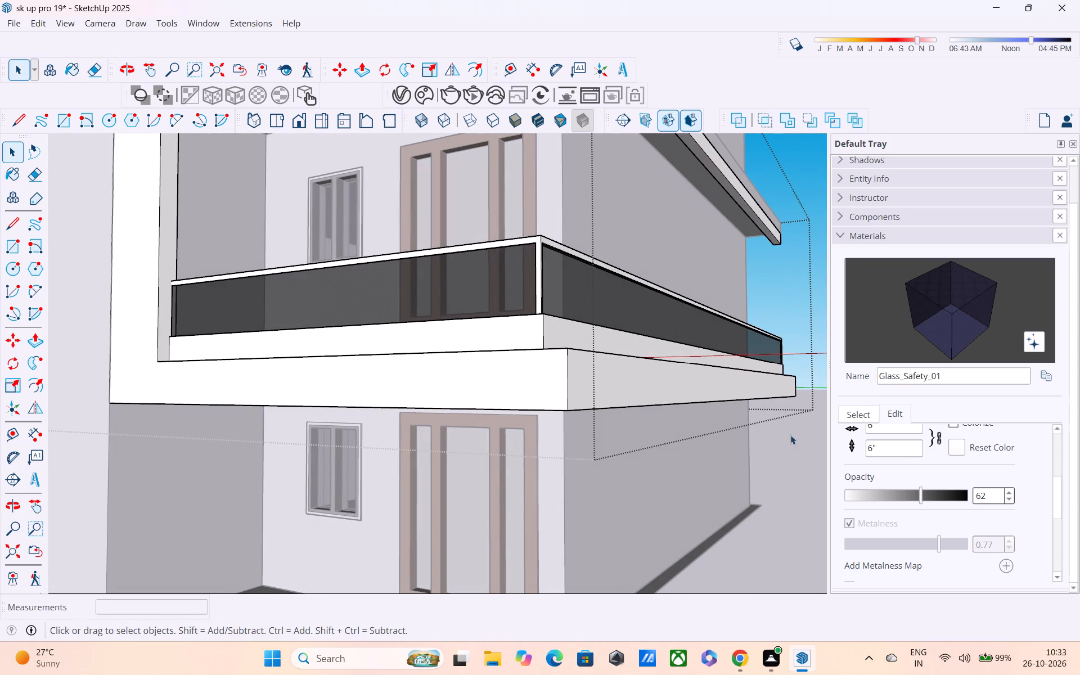
click(779, 502)
Examine the finished glass railing in the context of the building's balcony and facade.
scroll(747, 502, down, 1)
scroll(701, 503, down, 4)
middle_drag(604, 498, 733, 502)
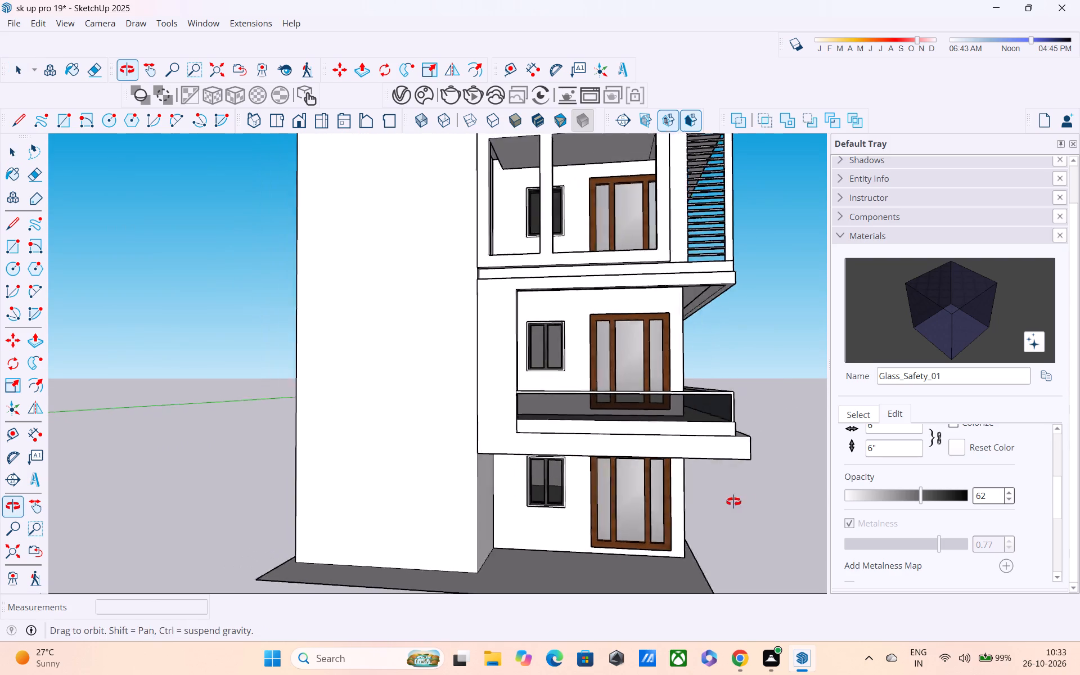
middle_drag(733, 502, 750, 502)
scroll(569, 456, up, 8)
middle_drag(538, 422, 191, 543)
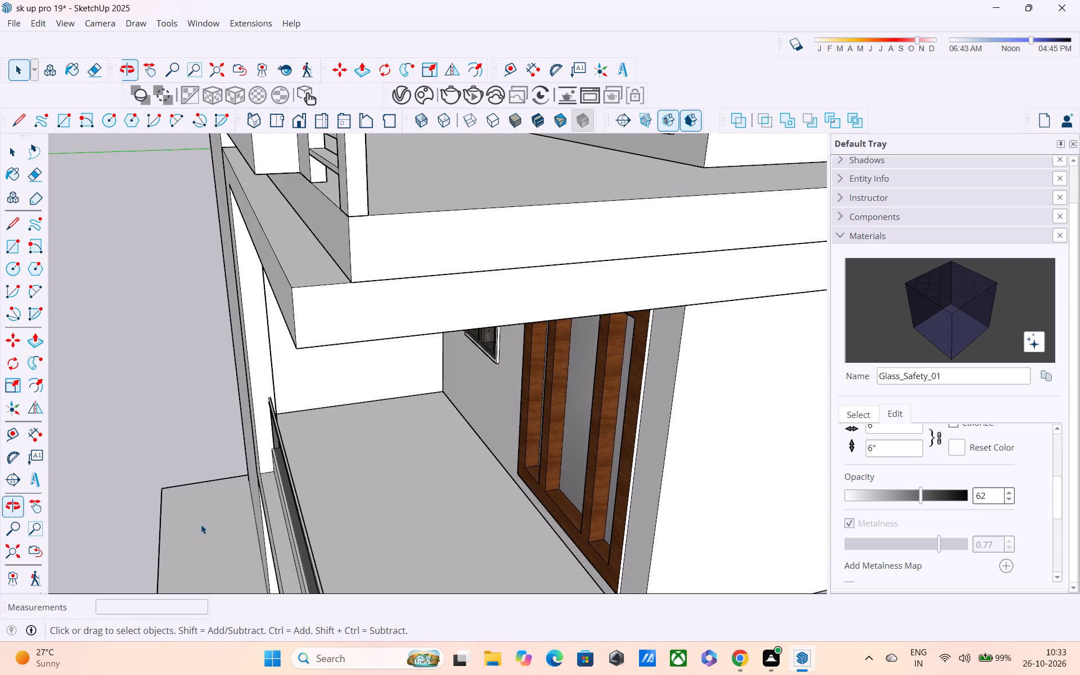
middle_drag(235, 534, 308, 451)
middle_drag(439, 447, 439, 415)
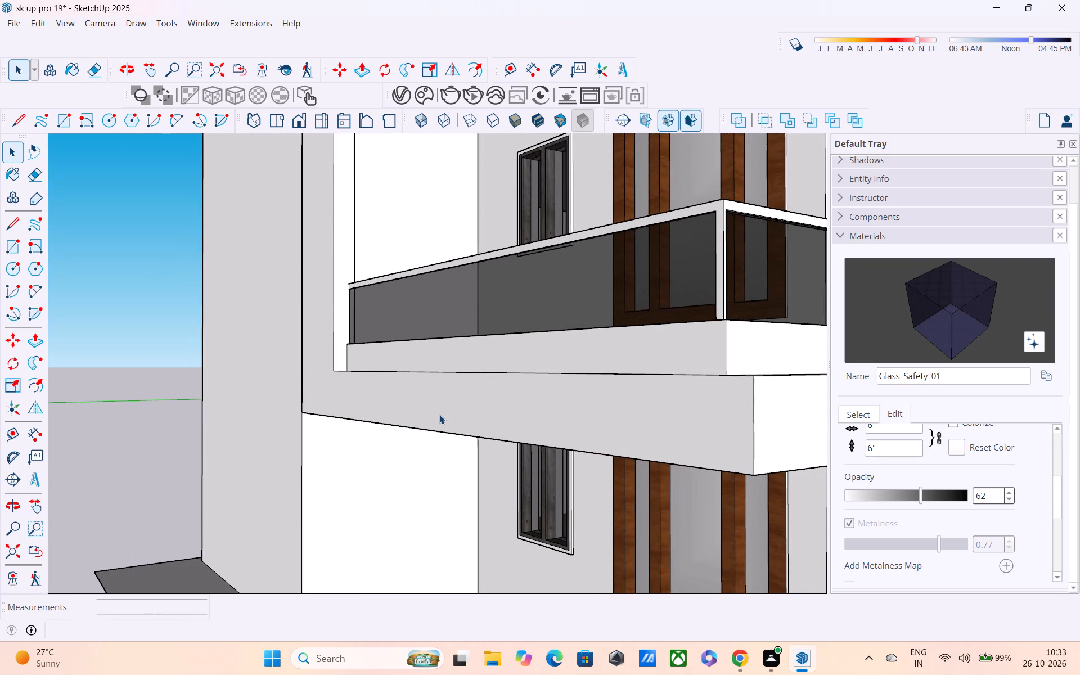
scroll(439, 415, down, 9)
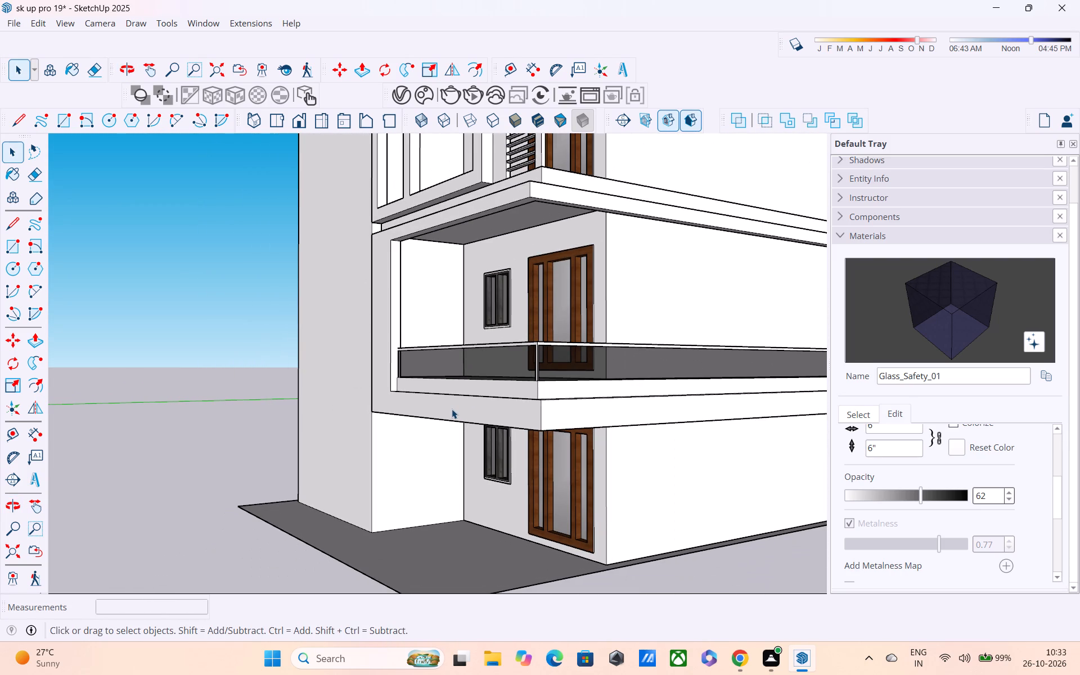
middle_drag(452, 409, 481, 506)
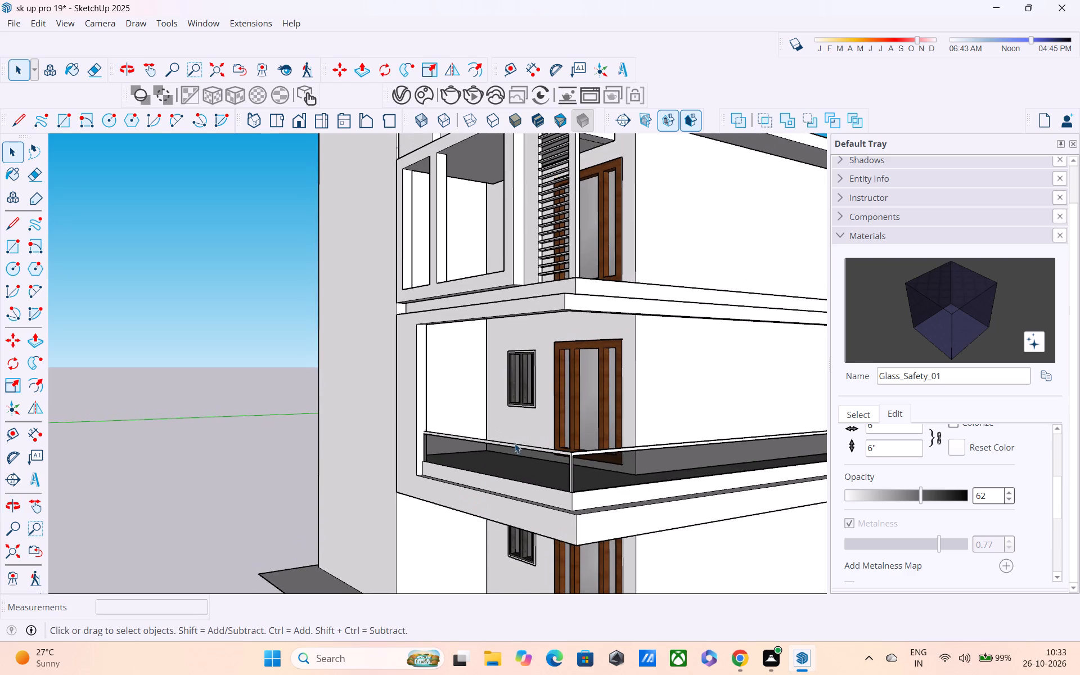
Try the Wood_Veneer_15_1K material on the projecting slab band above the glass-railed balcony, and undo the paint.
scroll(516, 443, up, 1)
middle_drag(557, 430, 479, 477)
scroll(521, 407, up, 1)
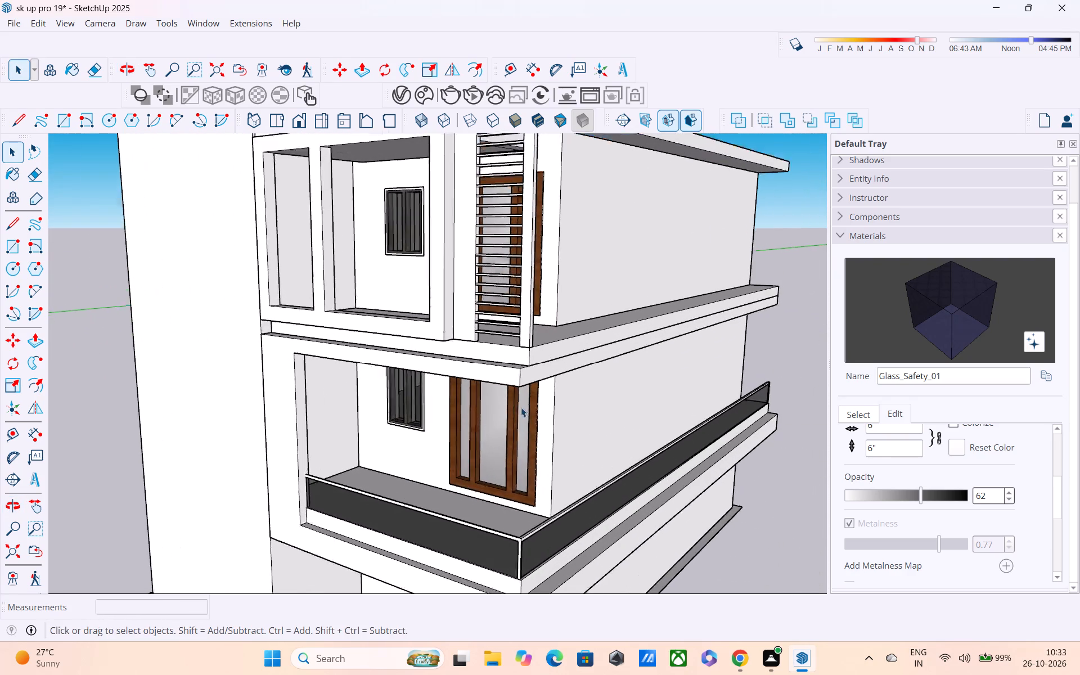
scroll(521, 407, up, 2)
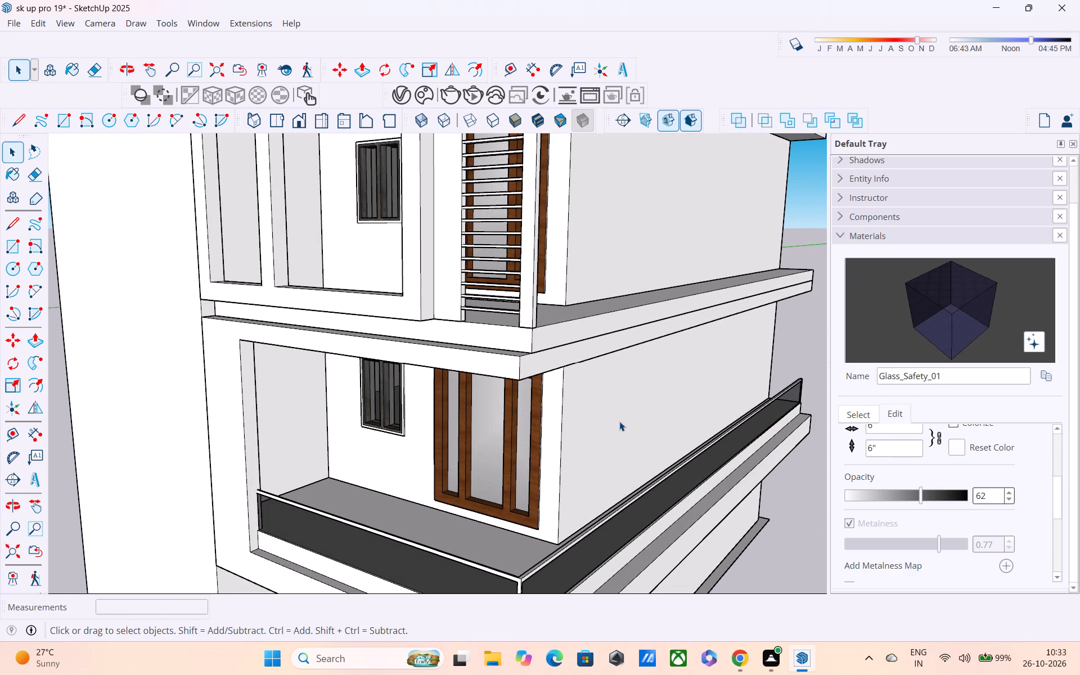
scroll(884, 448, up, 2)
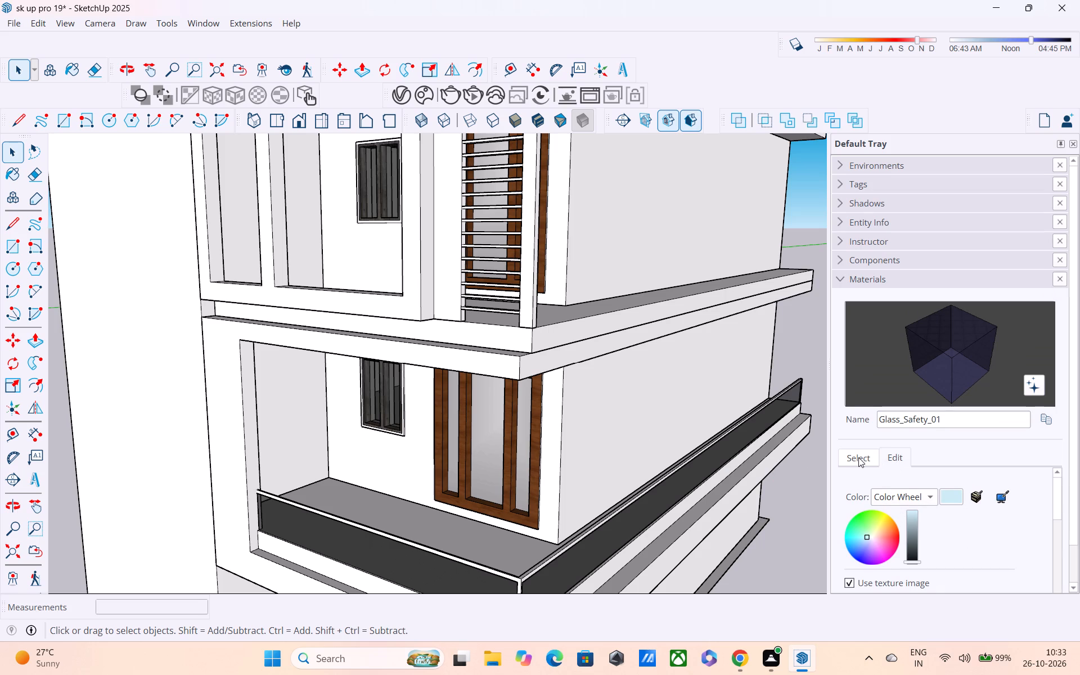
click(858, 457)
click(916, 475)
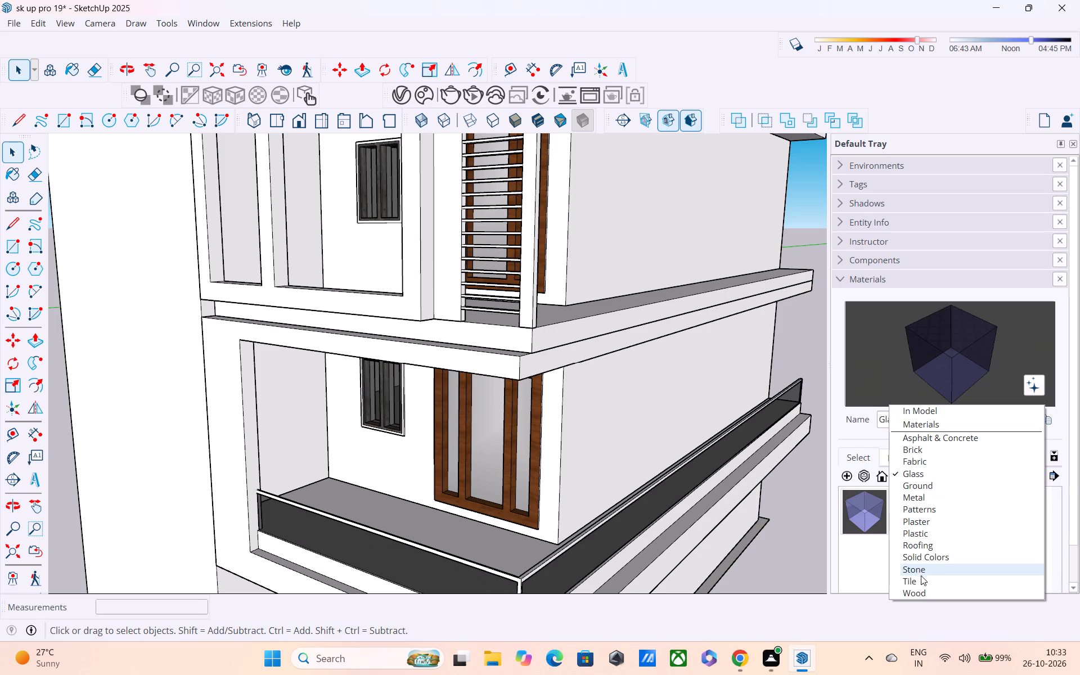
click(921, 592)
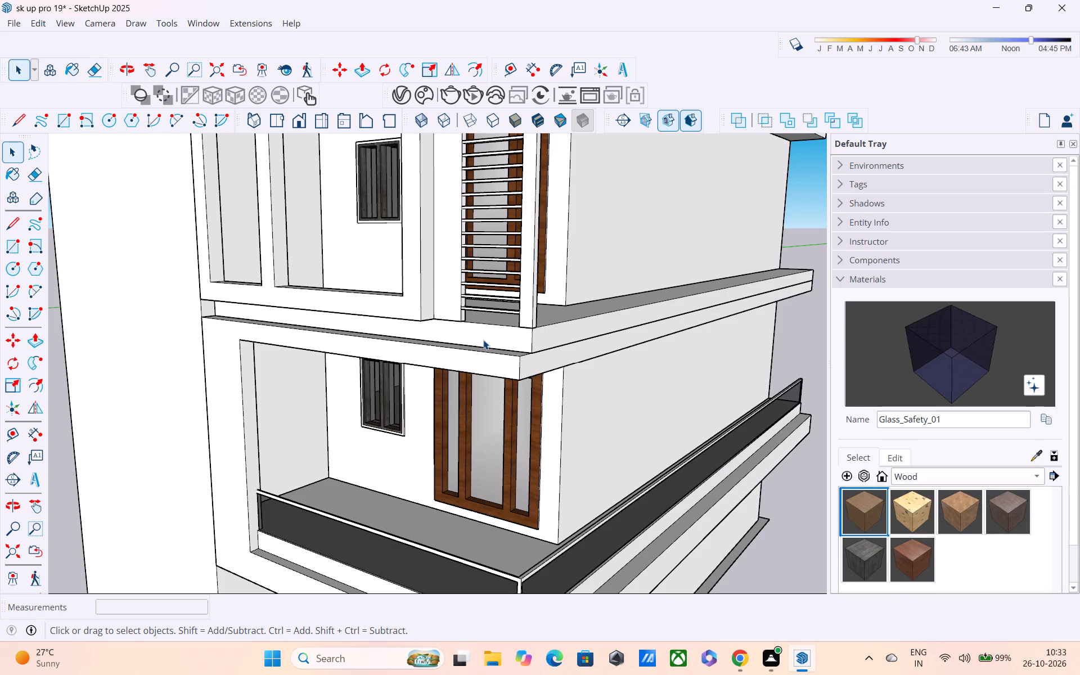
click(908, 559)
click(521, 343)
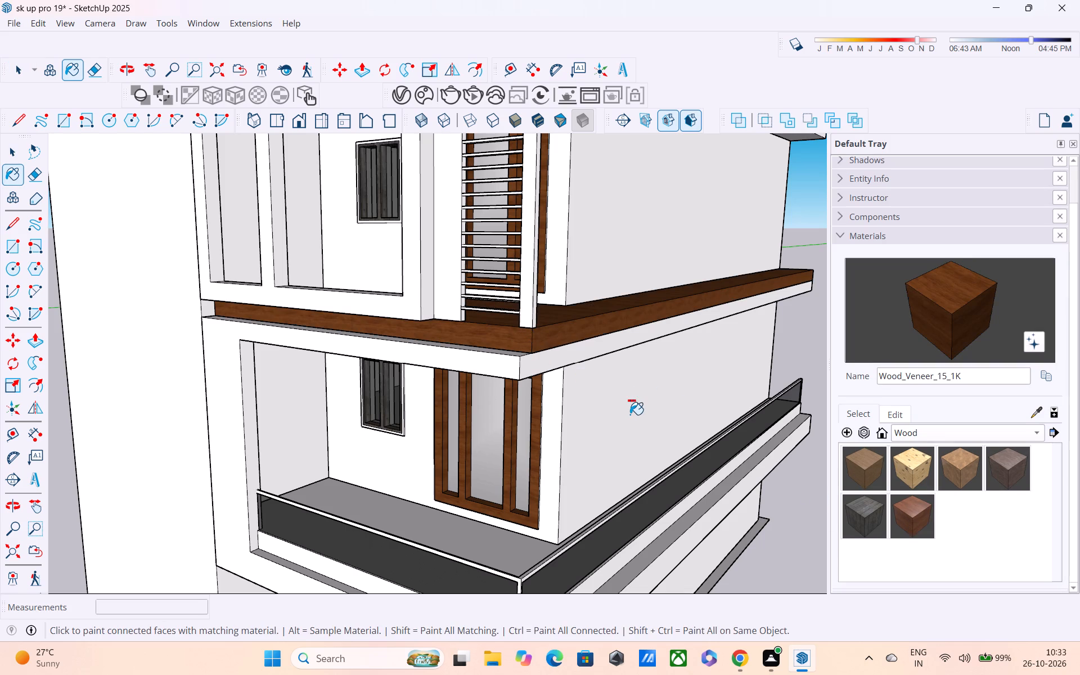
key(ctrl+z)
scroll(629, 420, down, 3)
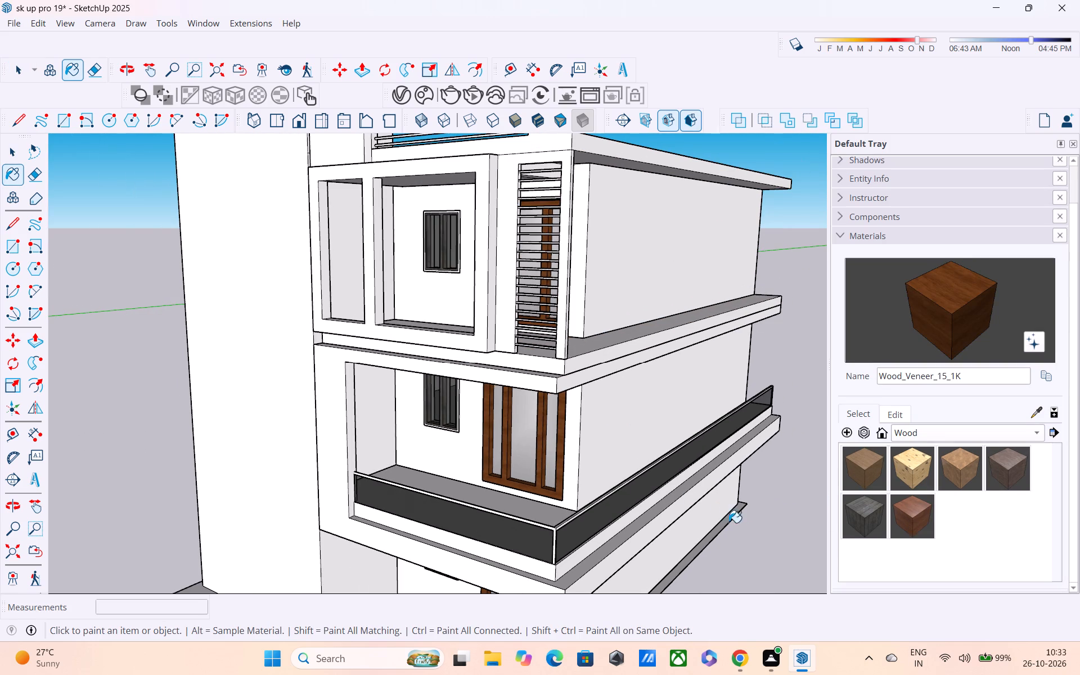
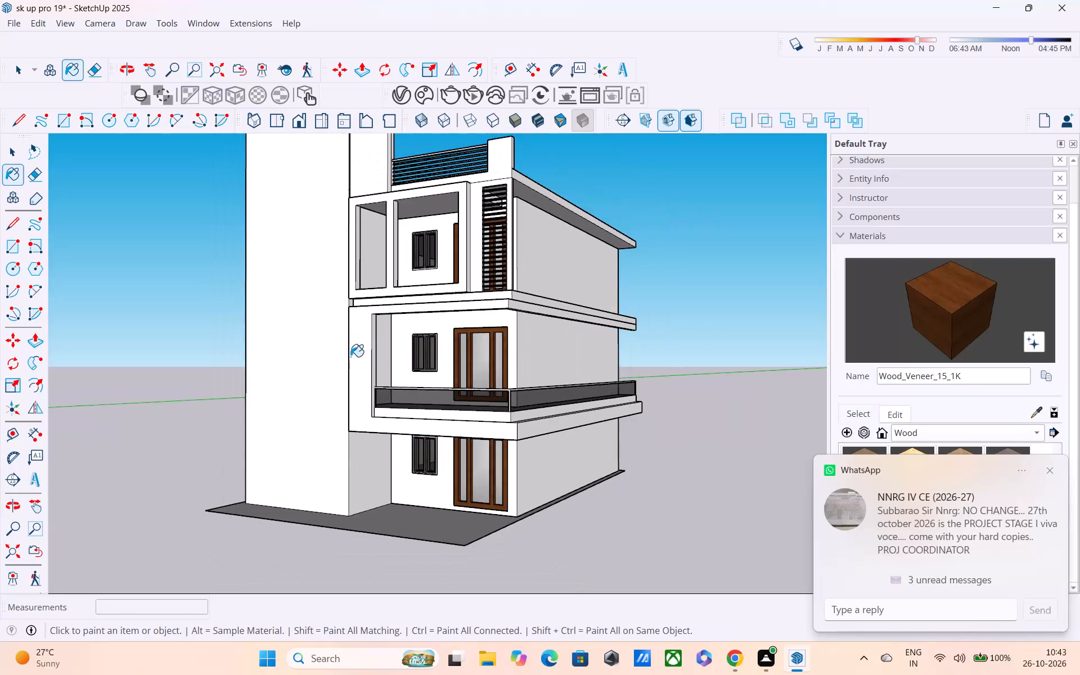
Examine the glass-railed balcony and its slab edges from low and raised viewpoints, close up and within the whole facade.
middle_drag(354, 362, 334, 435)
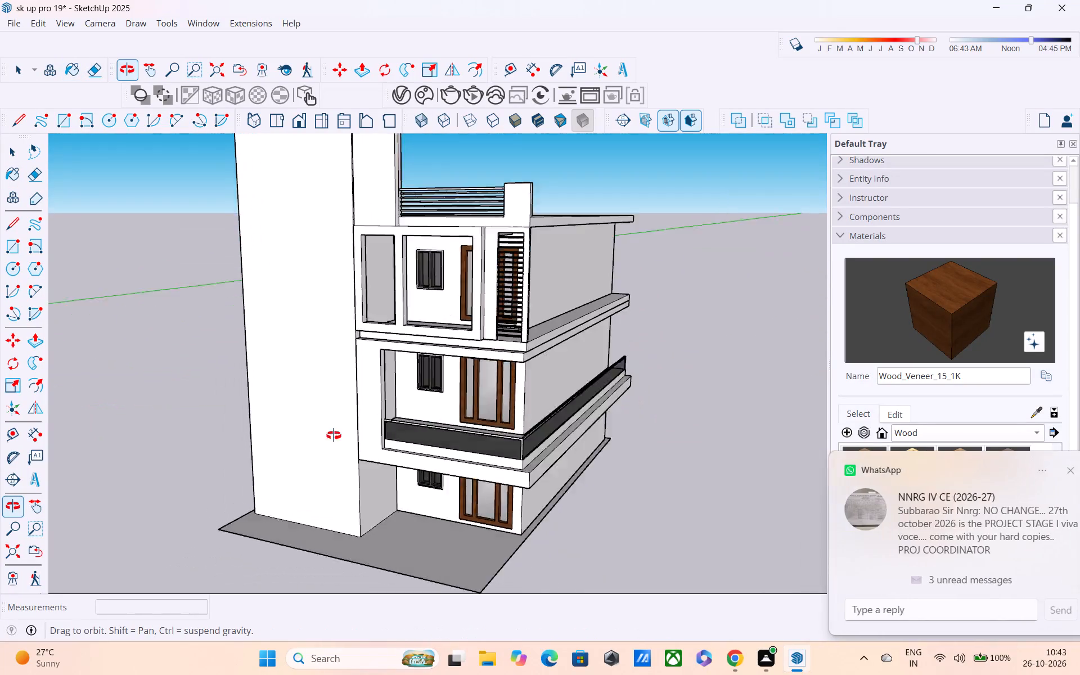
middle_drag(334, 435, 251, 483)
scroll(320, 409, up, 4)
middle_drag(329, 388, 306, 337)
scroll(472, 490, up, 2)
middle_drag(433, 454, 448, 399)
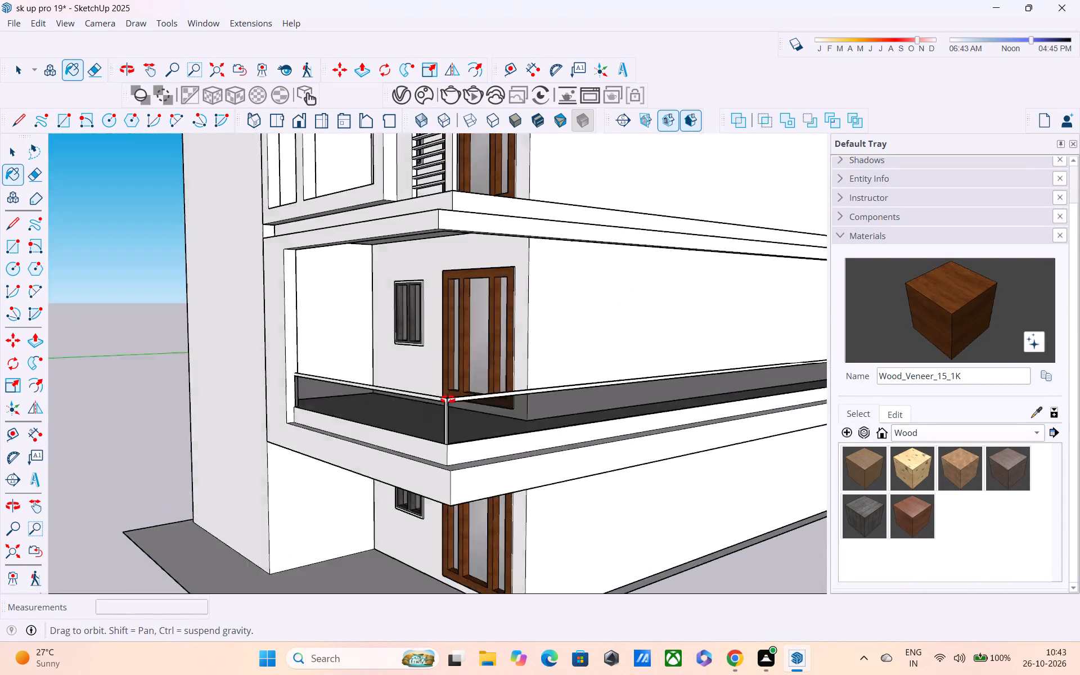
middle_drag(448, 399, 482, 365)
scroll(481, 370, up, 5)
middle_drag(459, 388, 510, 431)
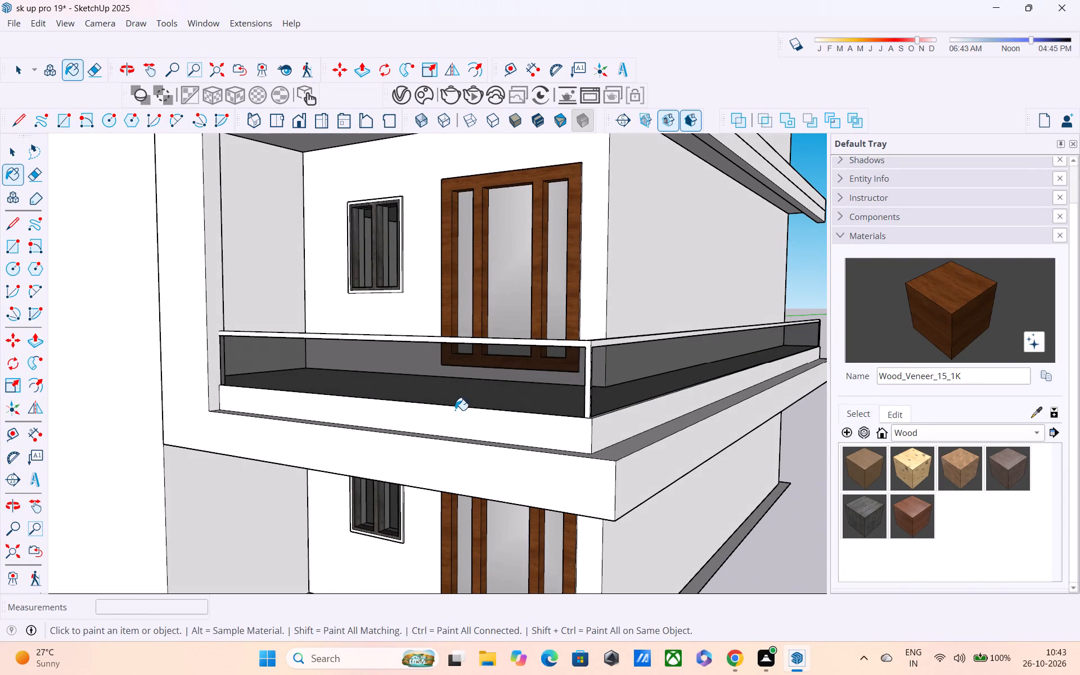
key(Escape)
scroll(408, 398, down, 7)
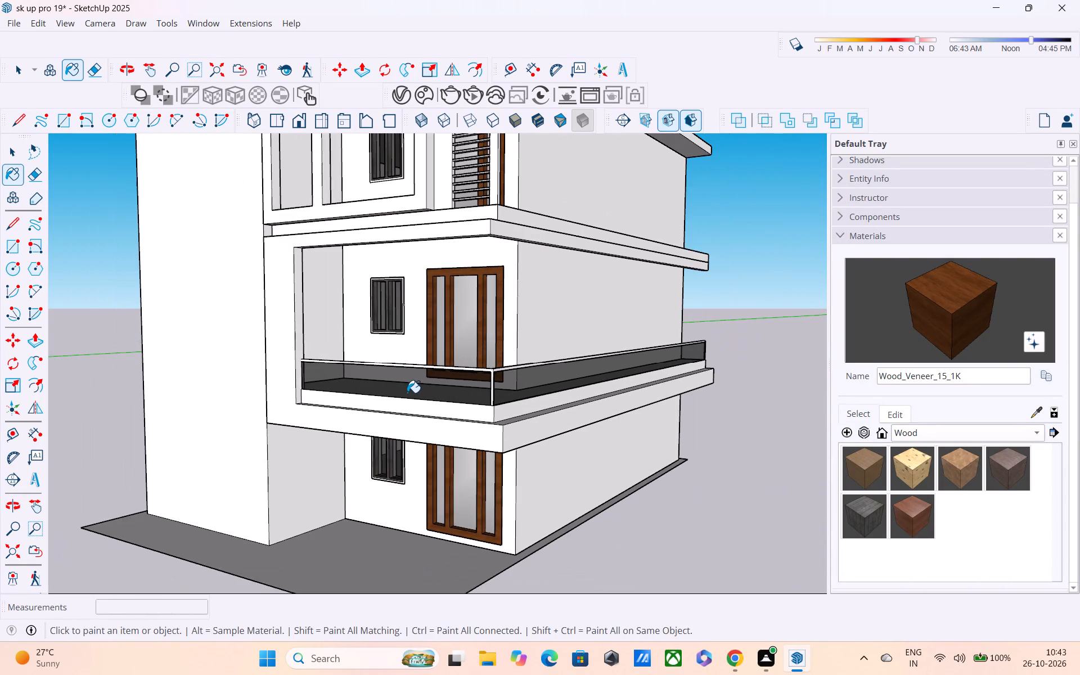
scroll(408, 391, down, 4)
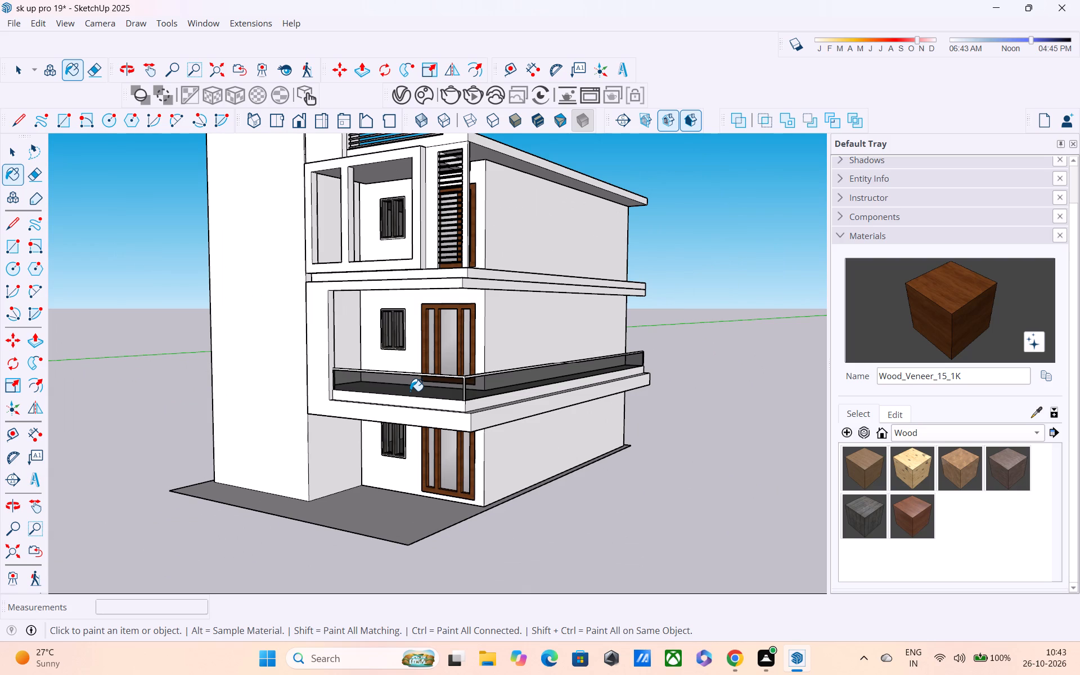
Examine the top-floor balcony, its framed openings and the louvre screen from above, outside and the side.
middle_drag(350, 426, 596, 577)
scroll(566, 372, up, 8)
middle_drag(520, 381, 380, 367)
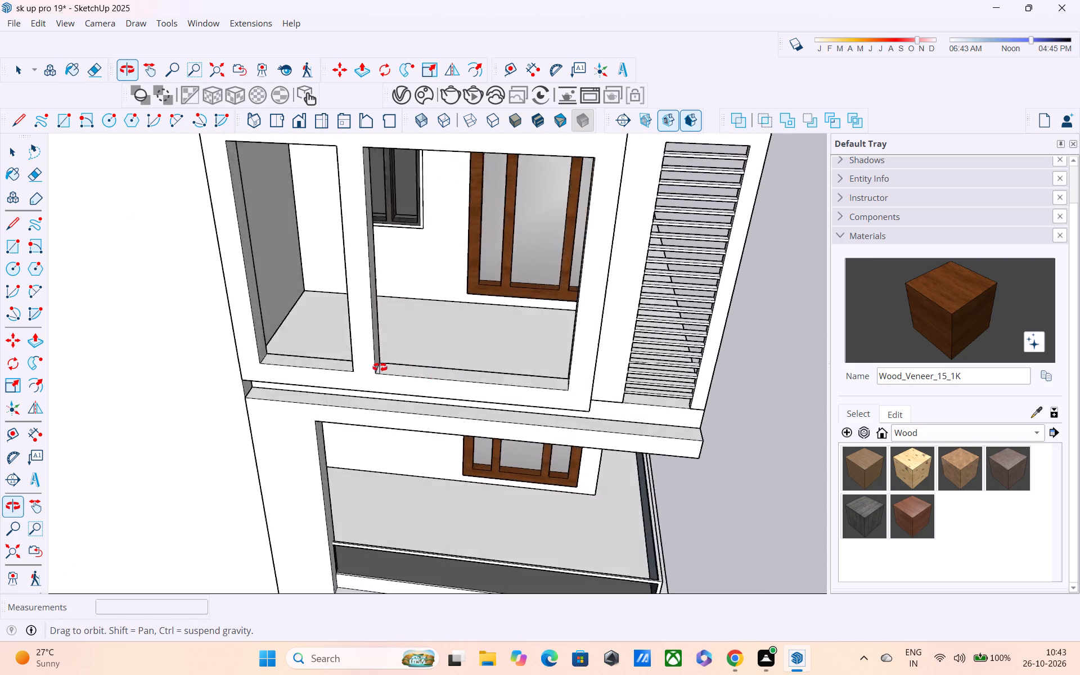
middle_drag(380, 367, 333, 298)
scroll(400, 357, up, 3)
middle_drag(399, 357, 19, 438)
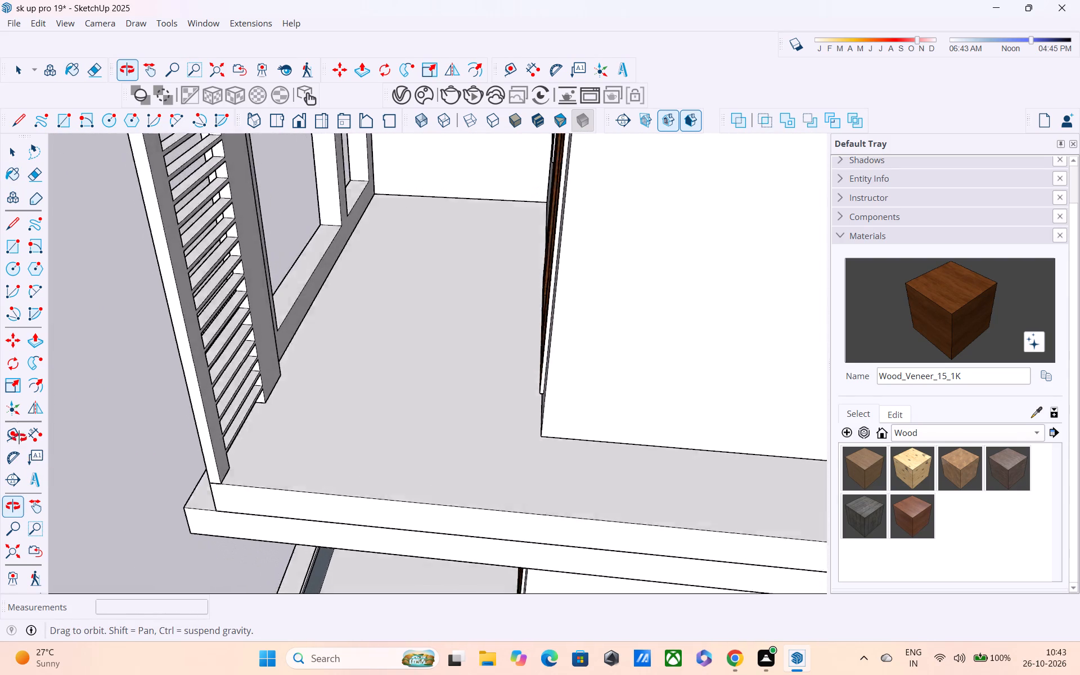
middle_drag(19, 438, 38, 376)
middle_drag(142, 335, 142, 339)
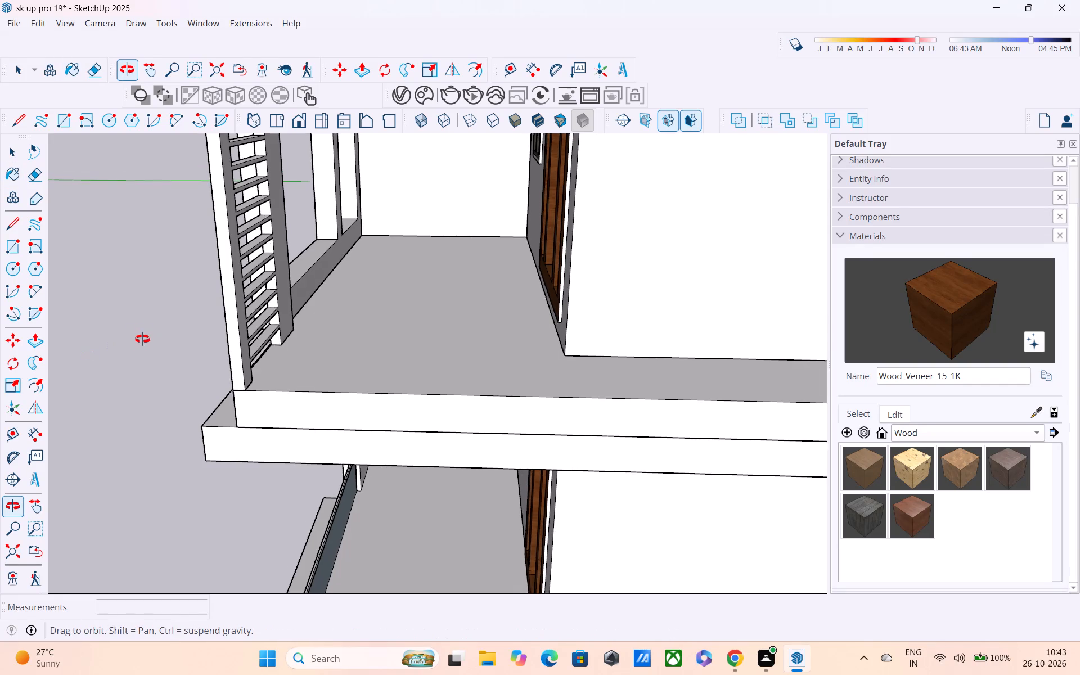
middle_drag(142, 339, 7, 416)
scroll(399, 191, up, 3)
middle_drag(375, 205, 238, 260)
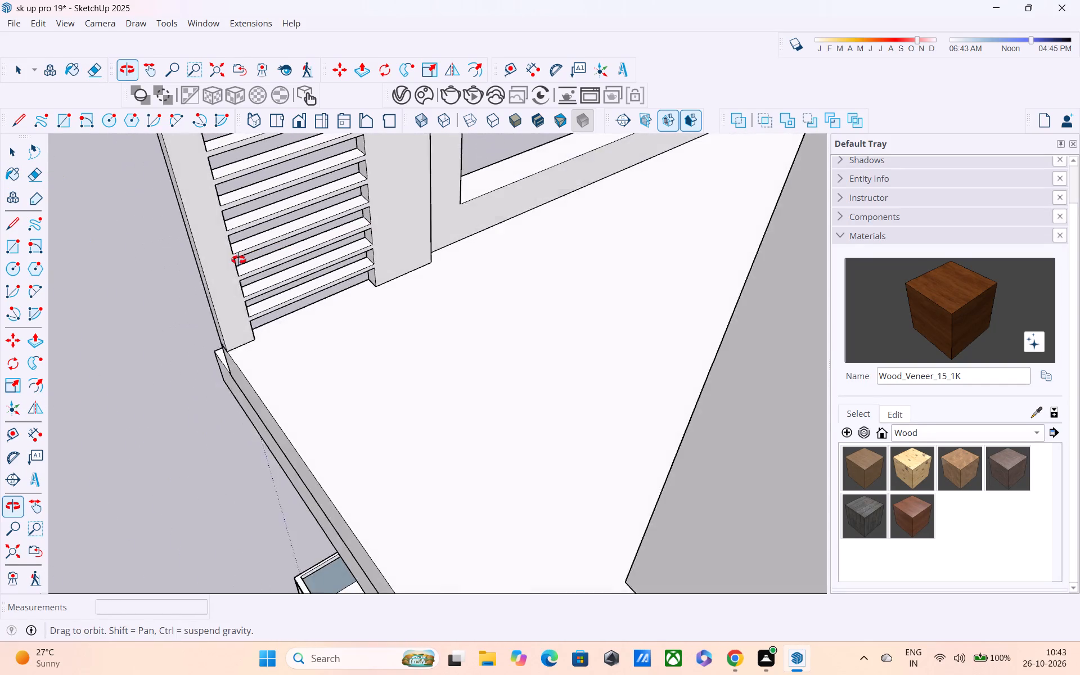
middle_drag(238, 260, 229, 260)
scroll(640, 154, up, 3)
middle_drag(537, 198, 379, 224)
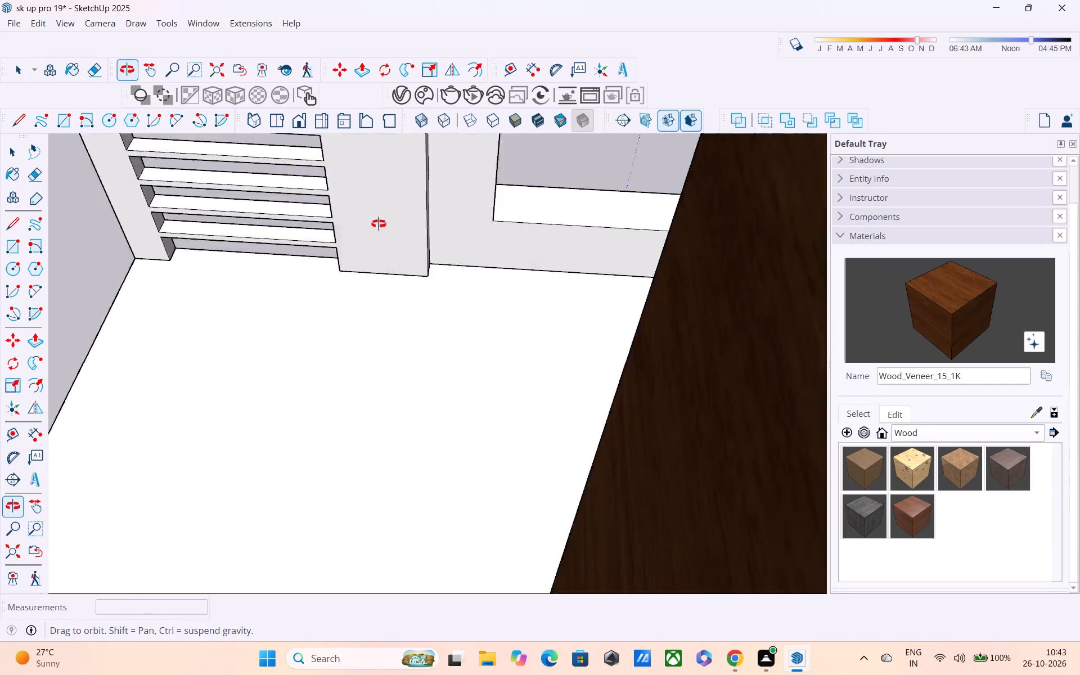
middle_drag(379, 224, 665, 120)
scroll(561, 196, down, 5)
middle_drag(403, 297, 780, 227)
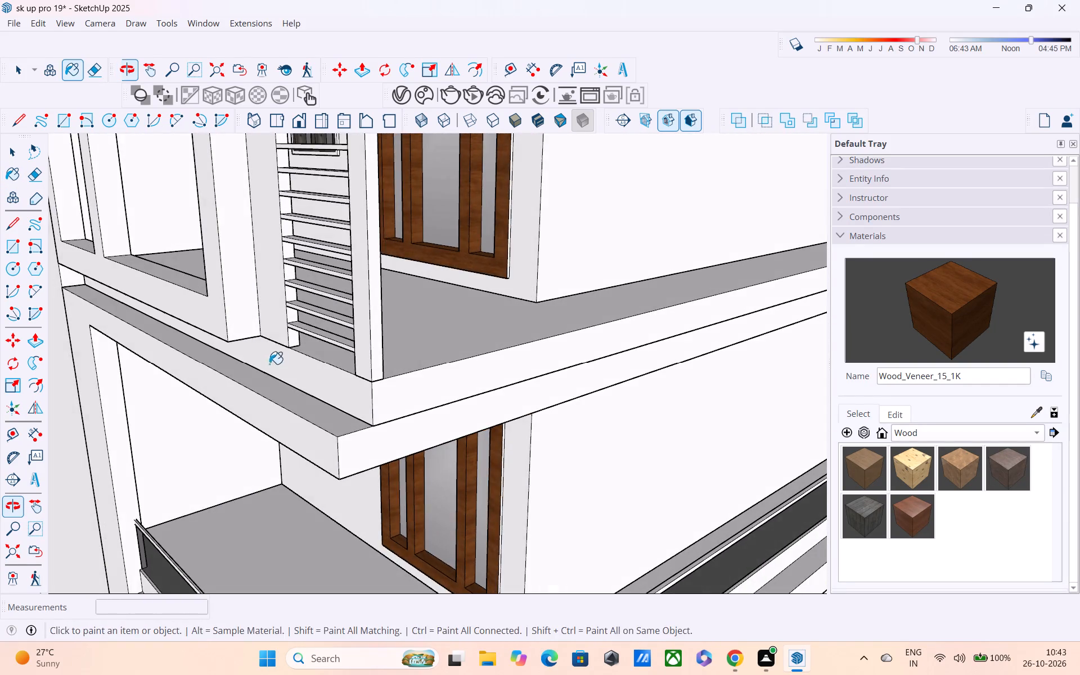
middle_drag(269, 366, 540, 345)
scroll(393, 357, down, 6)
shift+middle_drag(393, 359, 611, 370)
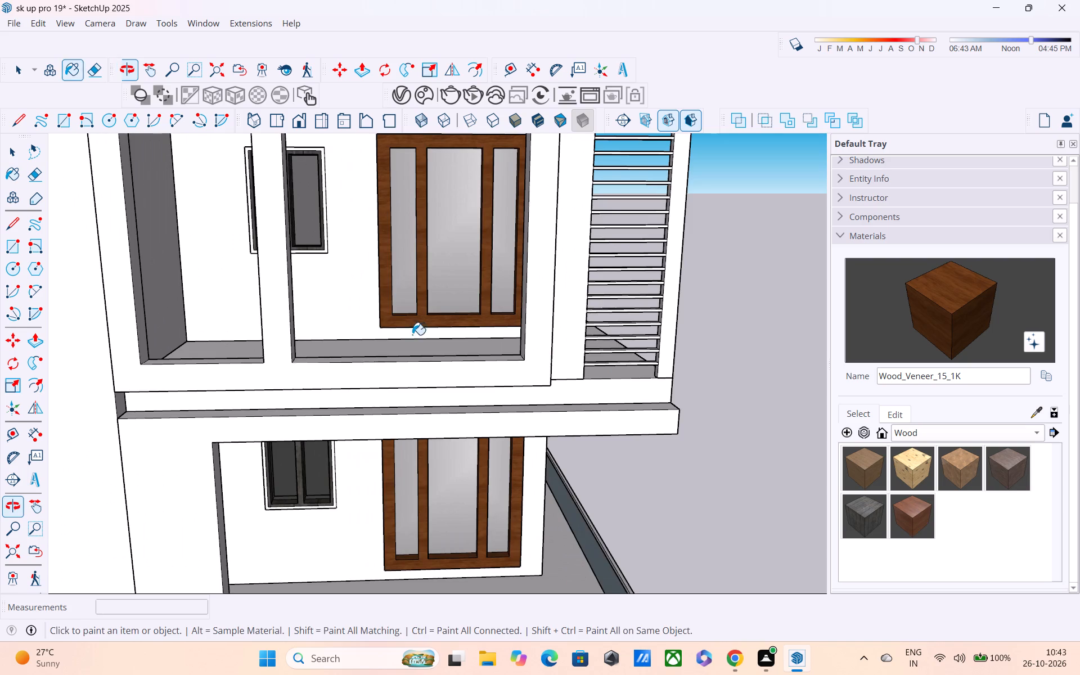
middle_drag(419, 340, 681, 382)
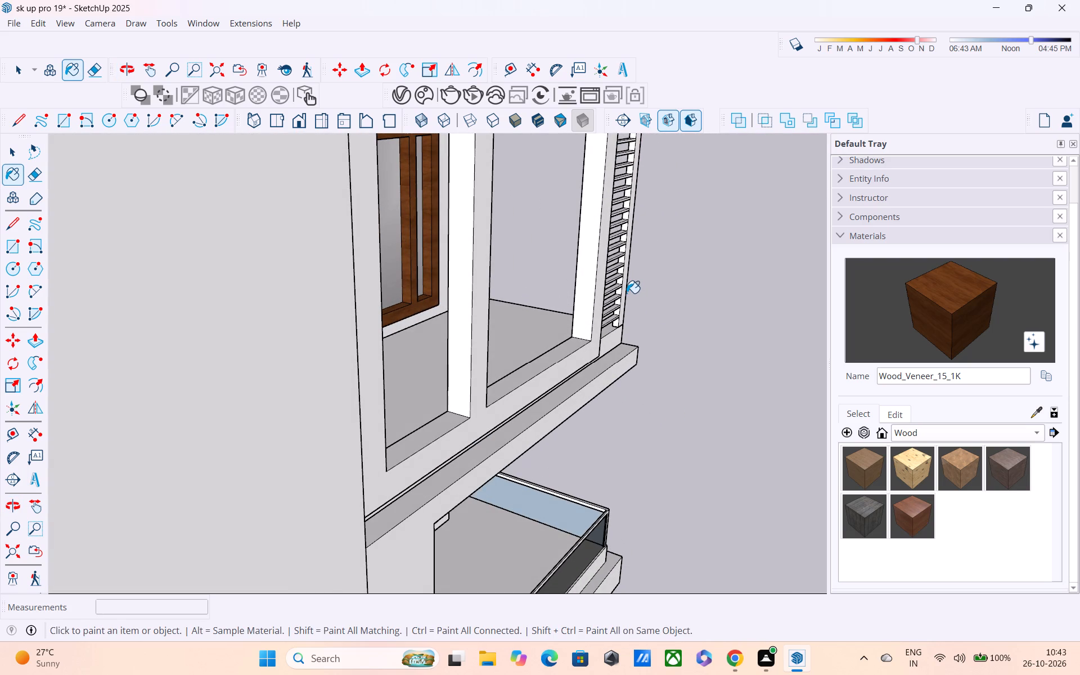
scroll(589, 294, down, 1)
middle_drag(582, 327, 636, 349)
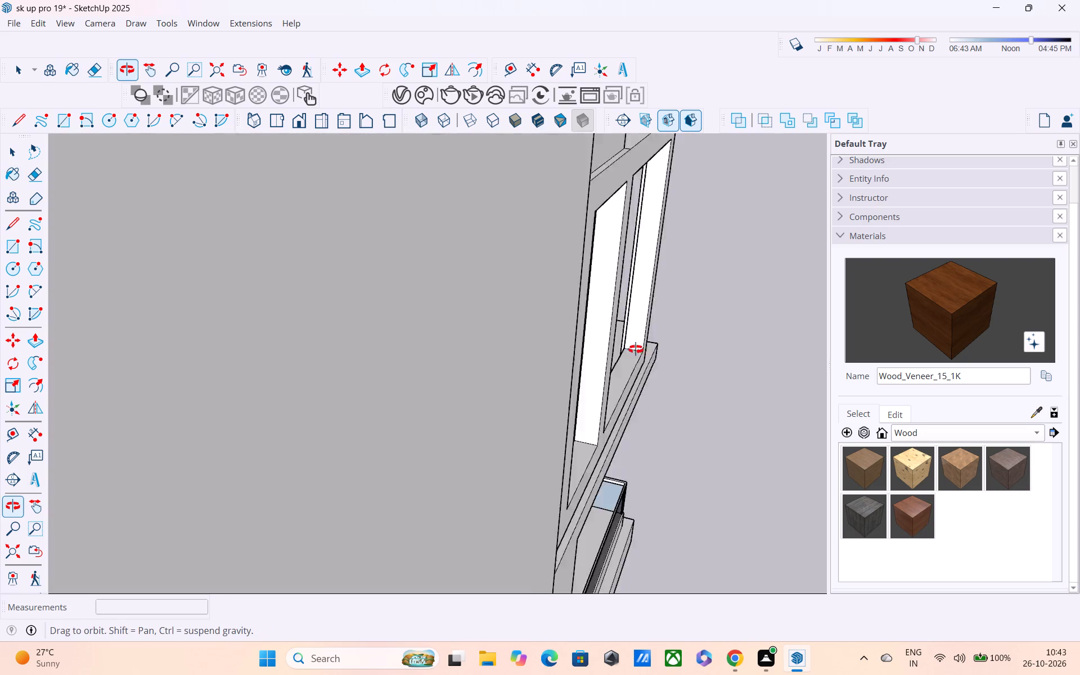
middle_drag(636, 349, 608, 330)
Open the facade frame group and pull the inner face of the post beside the top-floor louvres out about 5/8".
scroll(596, 320, up, 11)
middle_drag(595, 350, 645, 351)
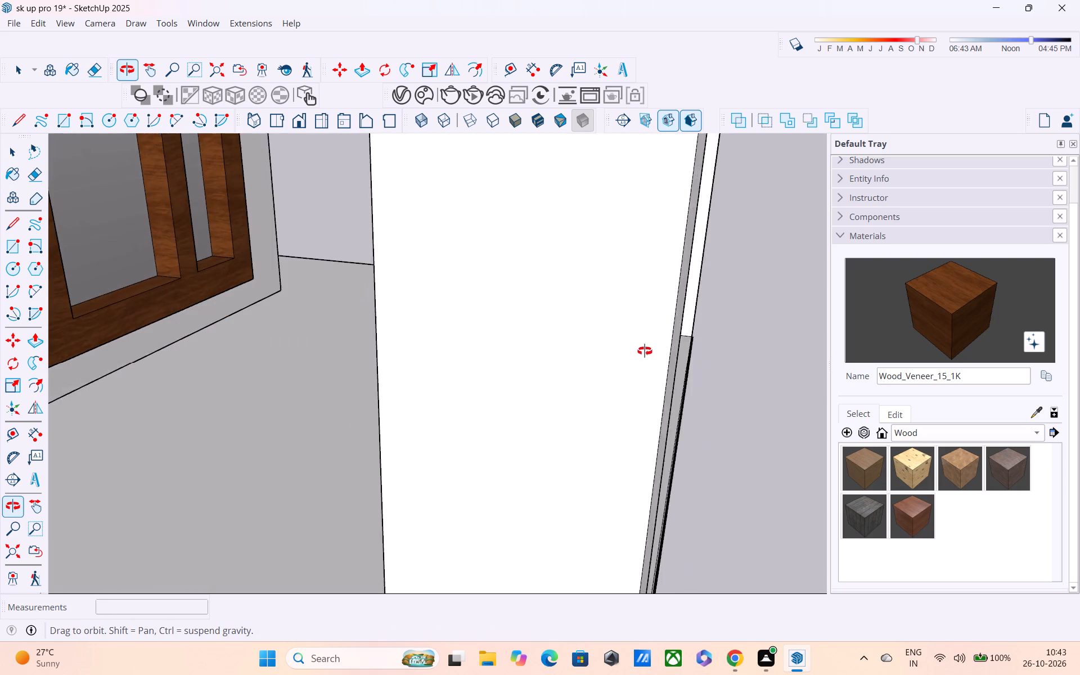
middle_drag(645, 351, 675, 340)
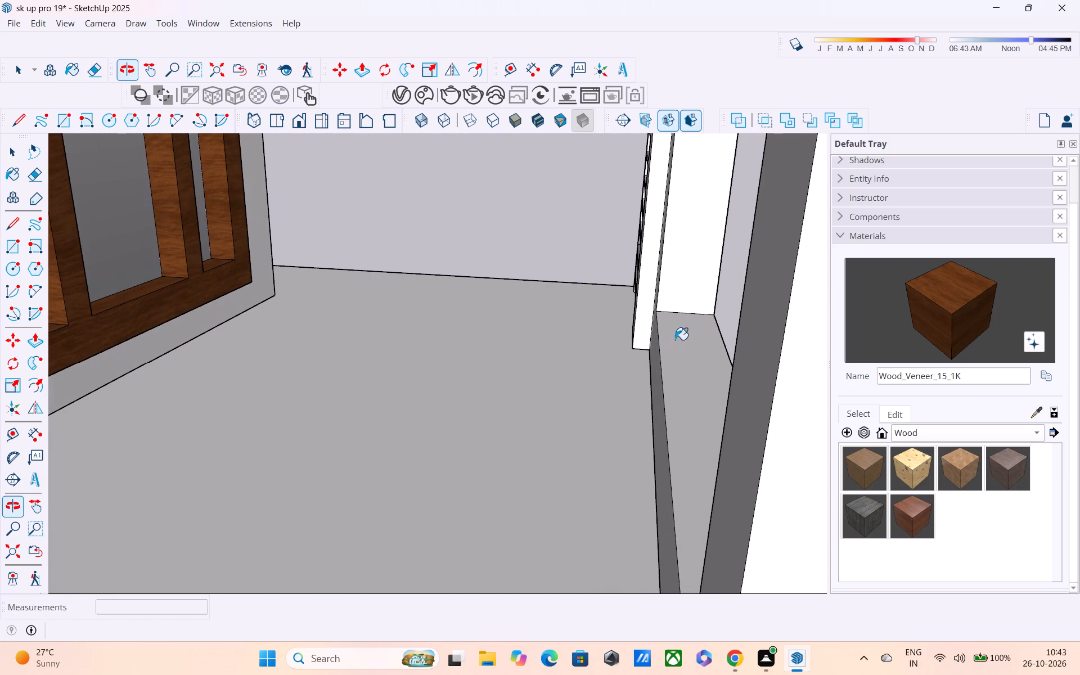
shift+middle_drag(620, 314, 595, 313)
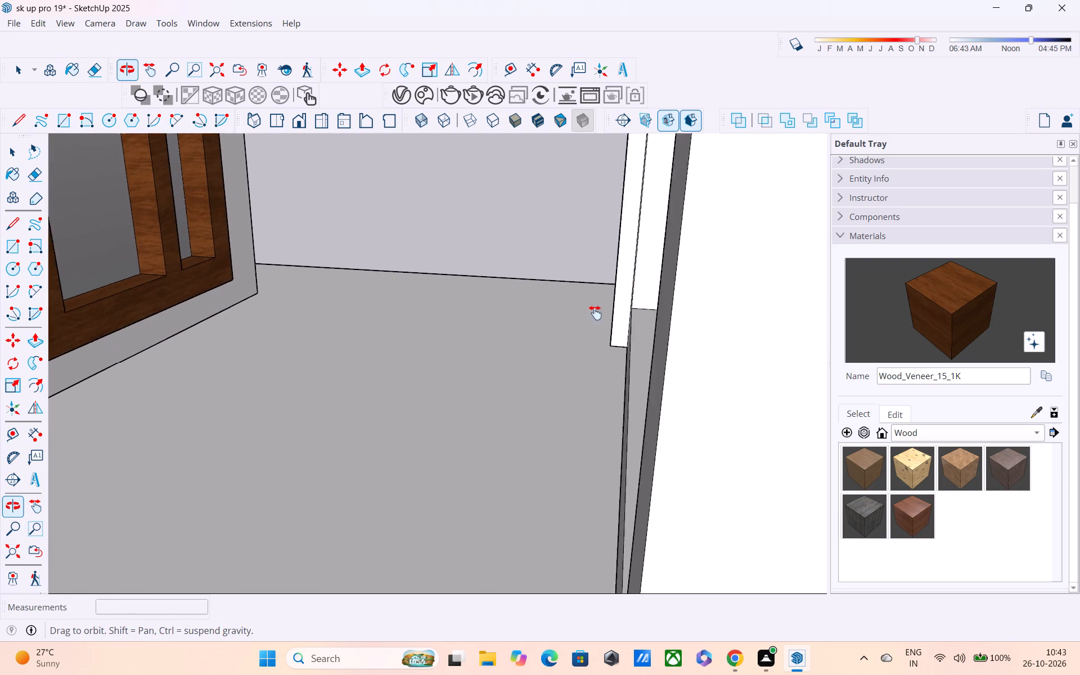
shift+middle_drag(595, 313, 616, 329)
middle_drag(601, 319, 656, 326)
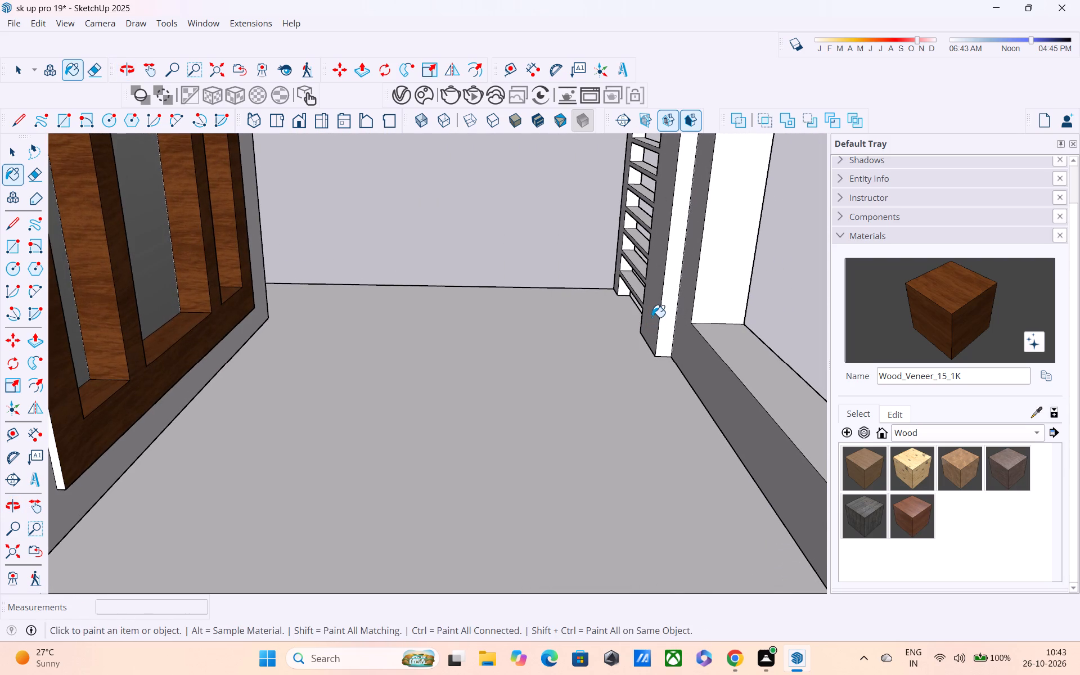
key(p)
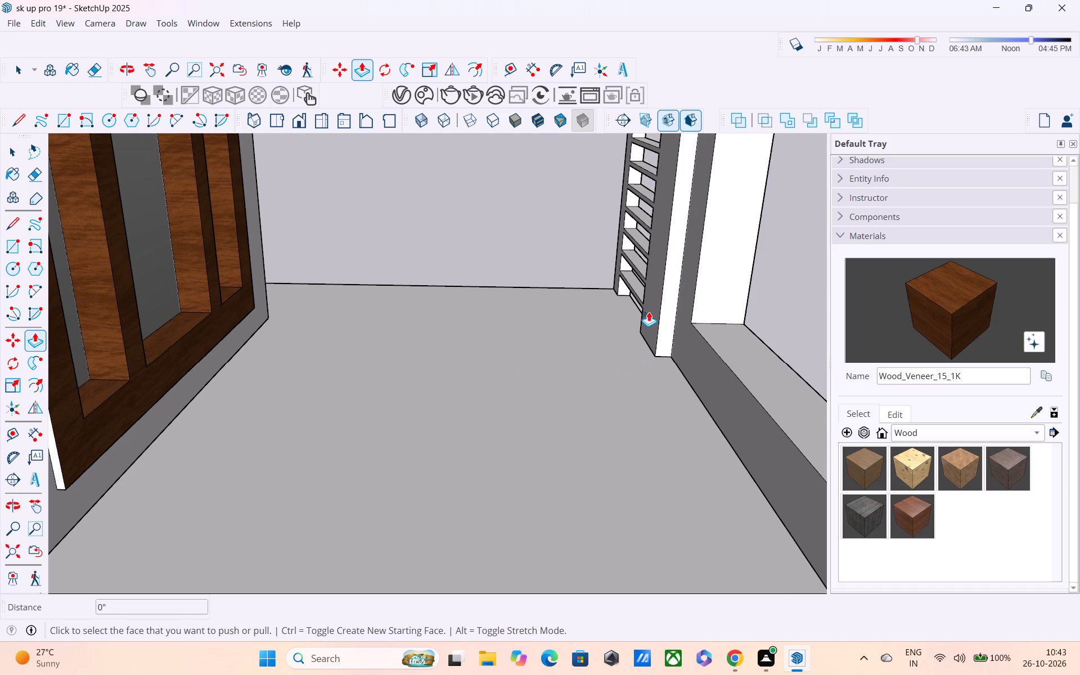
click(649, 301)
key(Escape)
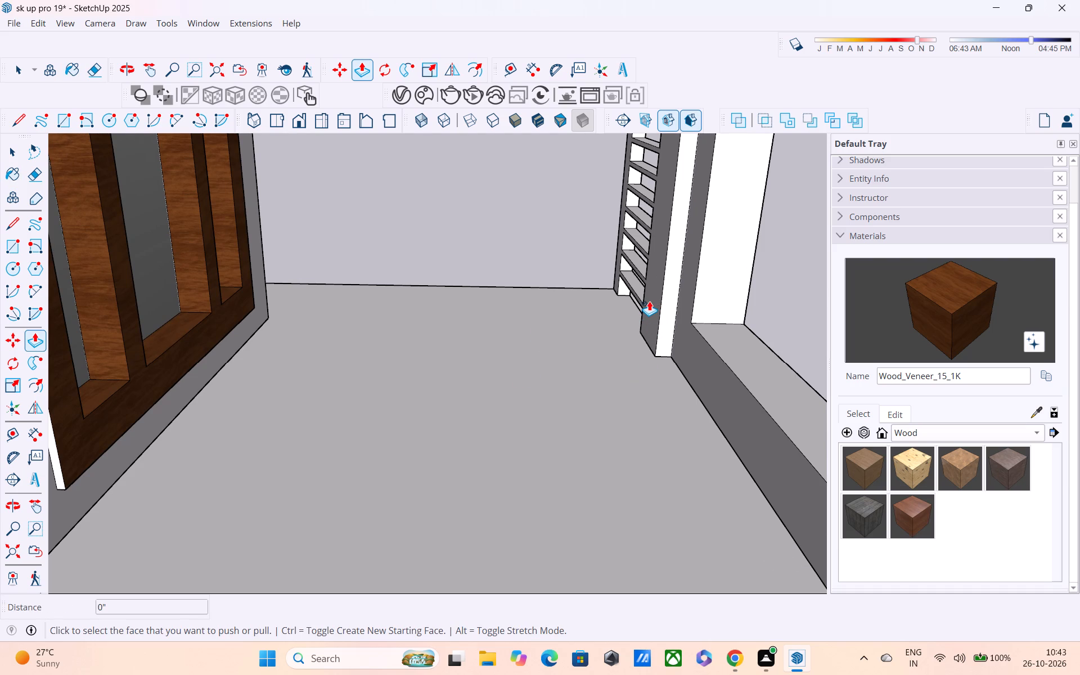
key(space)
click(653, 307)
double_click(654, 309)
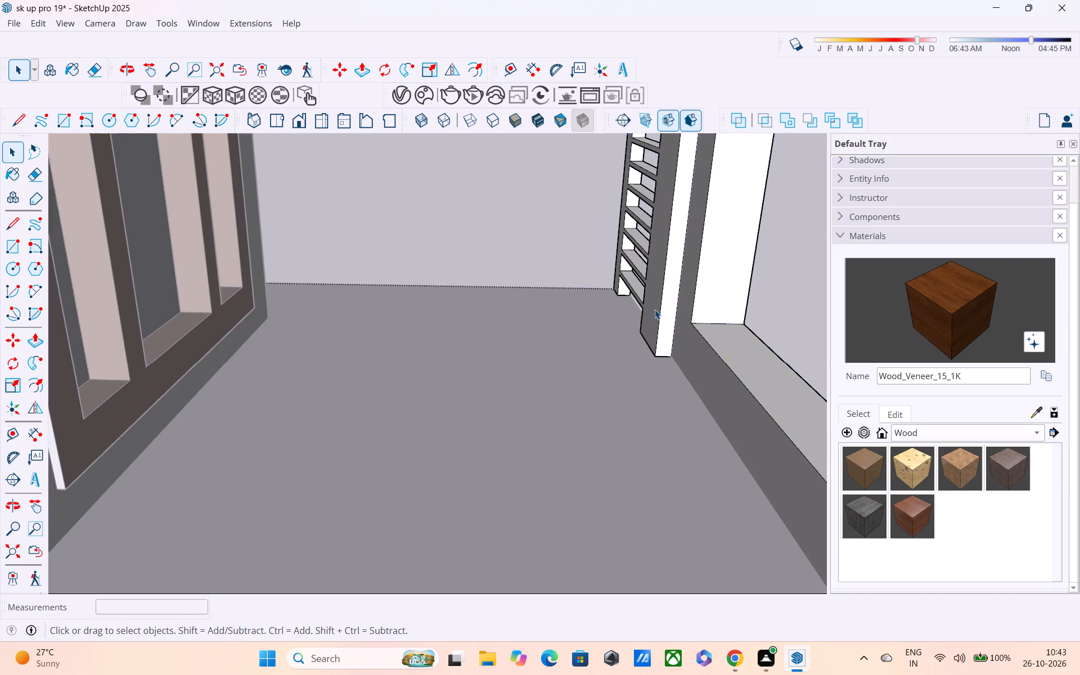
key(p)
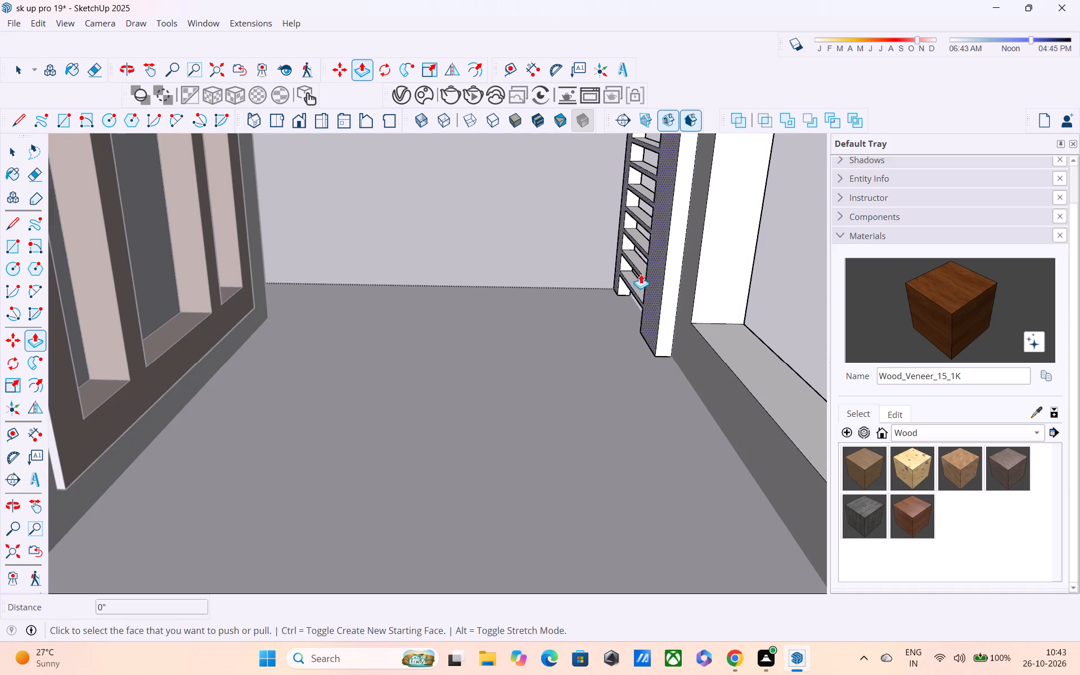
click(651, 289)
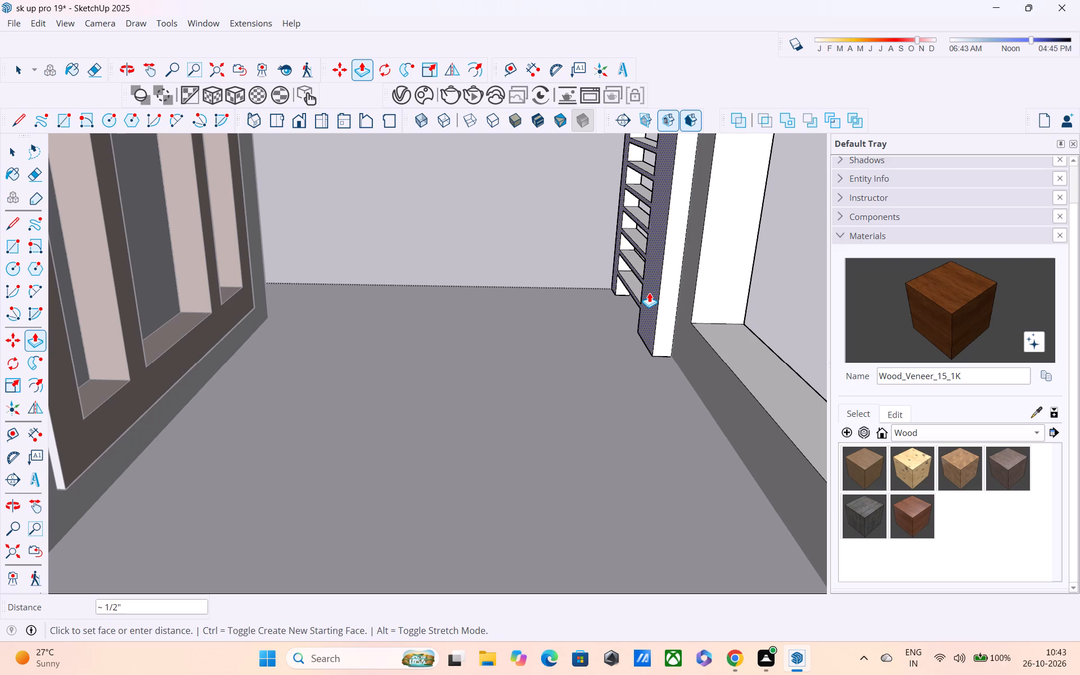
click(648, 292)
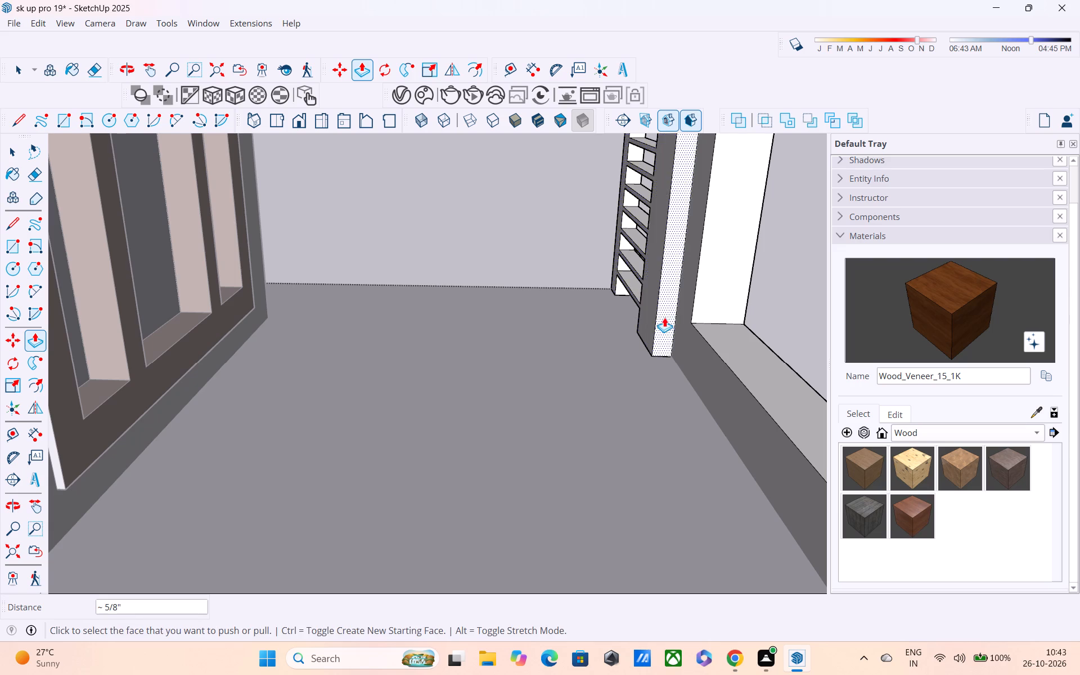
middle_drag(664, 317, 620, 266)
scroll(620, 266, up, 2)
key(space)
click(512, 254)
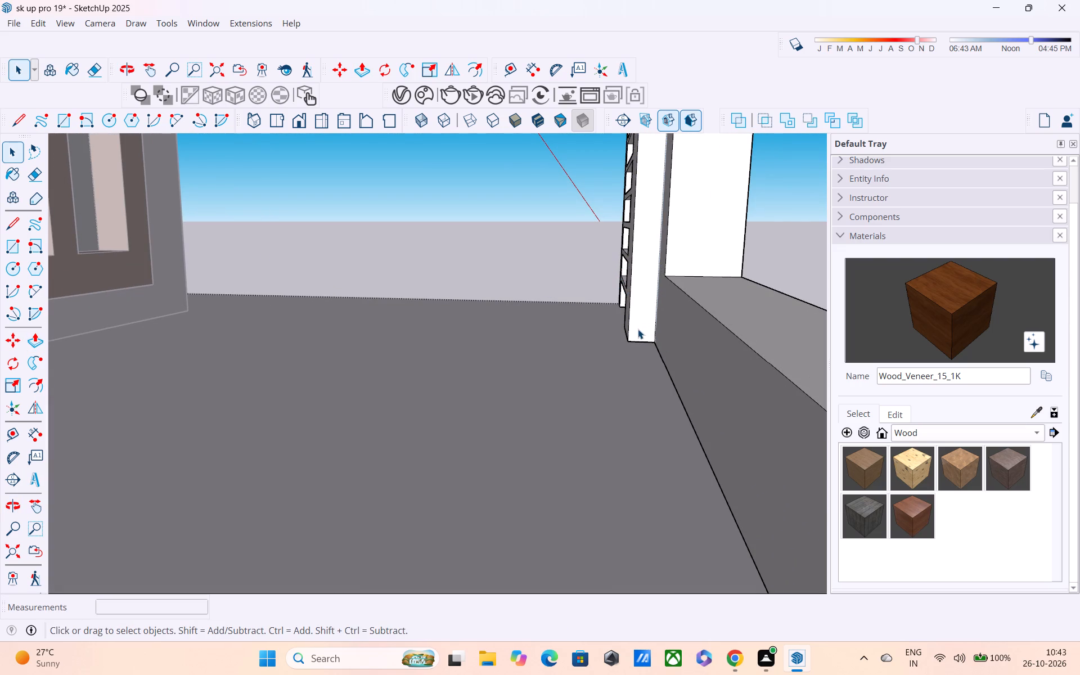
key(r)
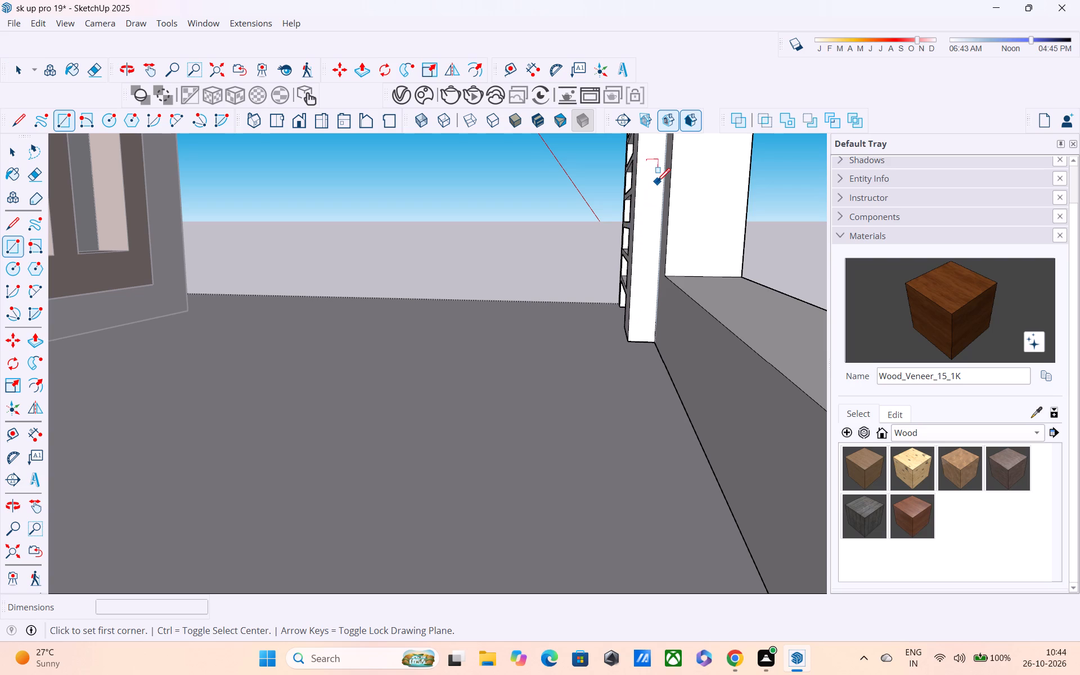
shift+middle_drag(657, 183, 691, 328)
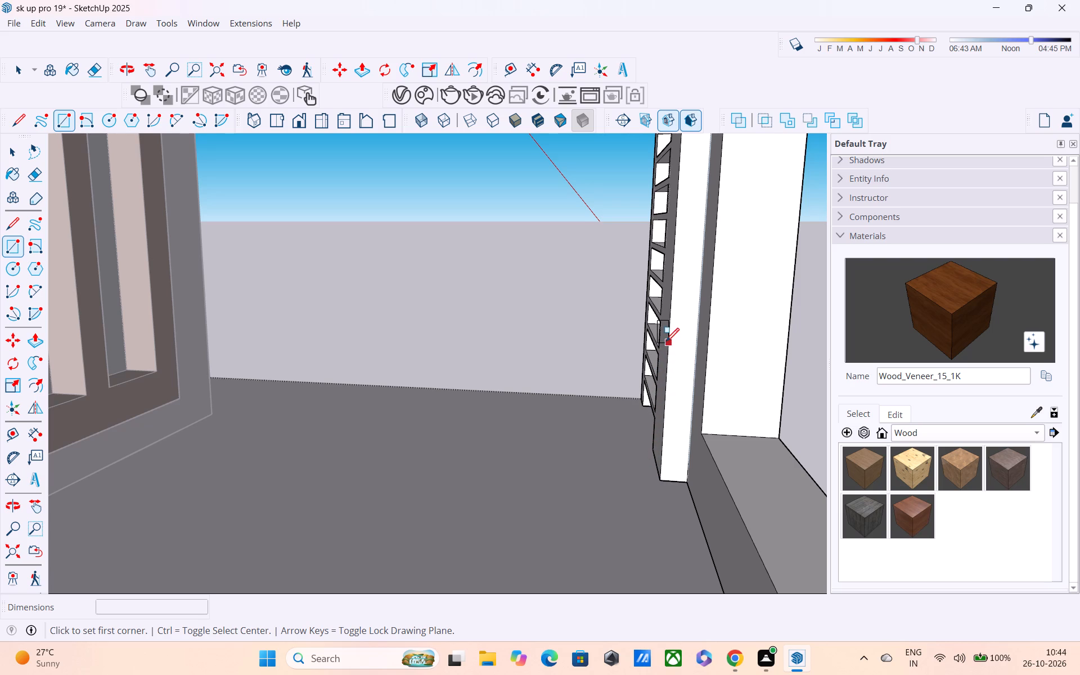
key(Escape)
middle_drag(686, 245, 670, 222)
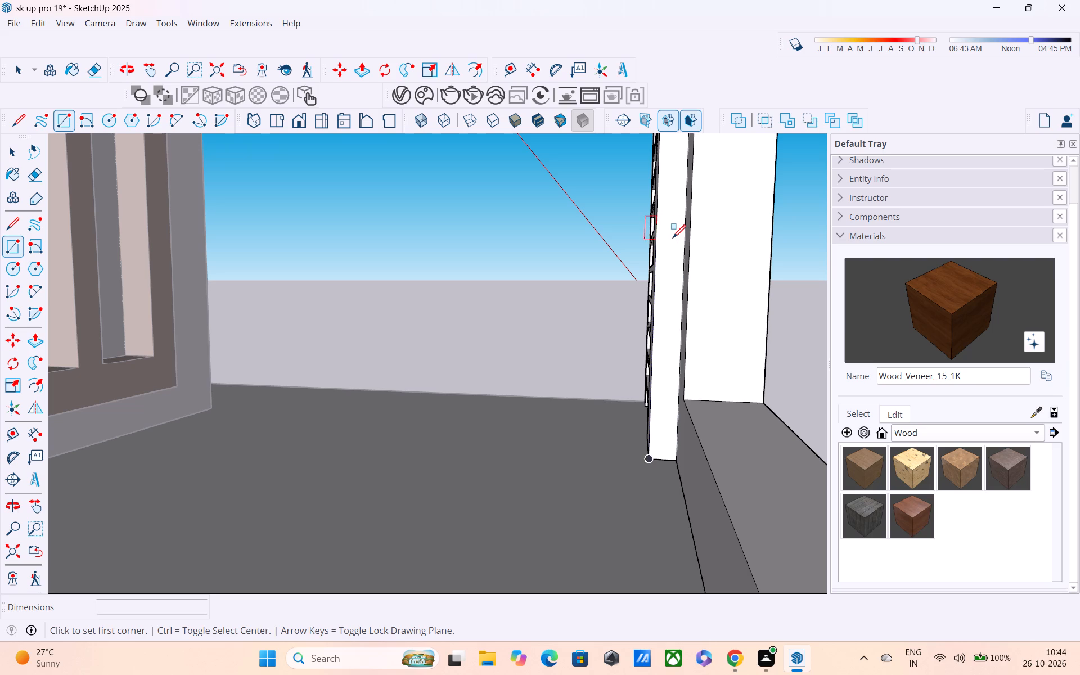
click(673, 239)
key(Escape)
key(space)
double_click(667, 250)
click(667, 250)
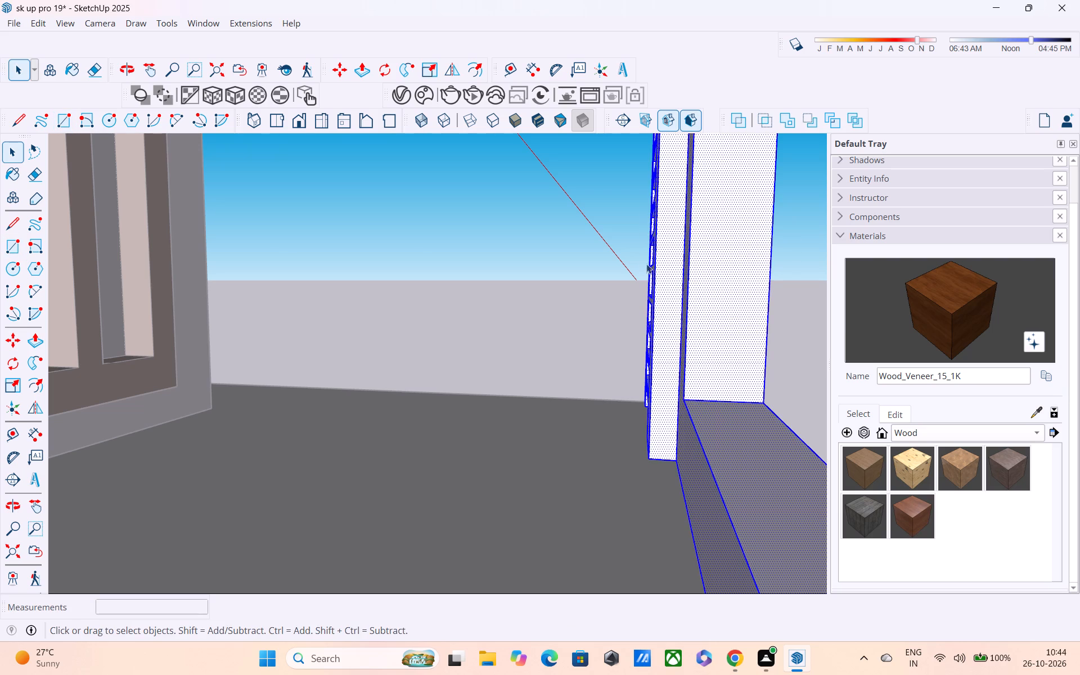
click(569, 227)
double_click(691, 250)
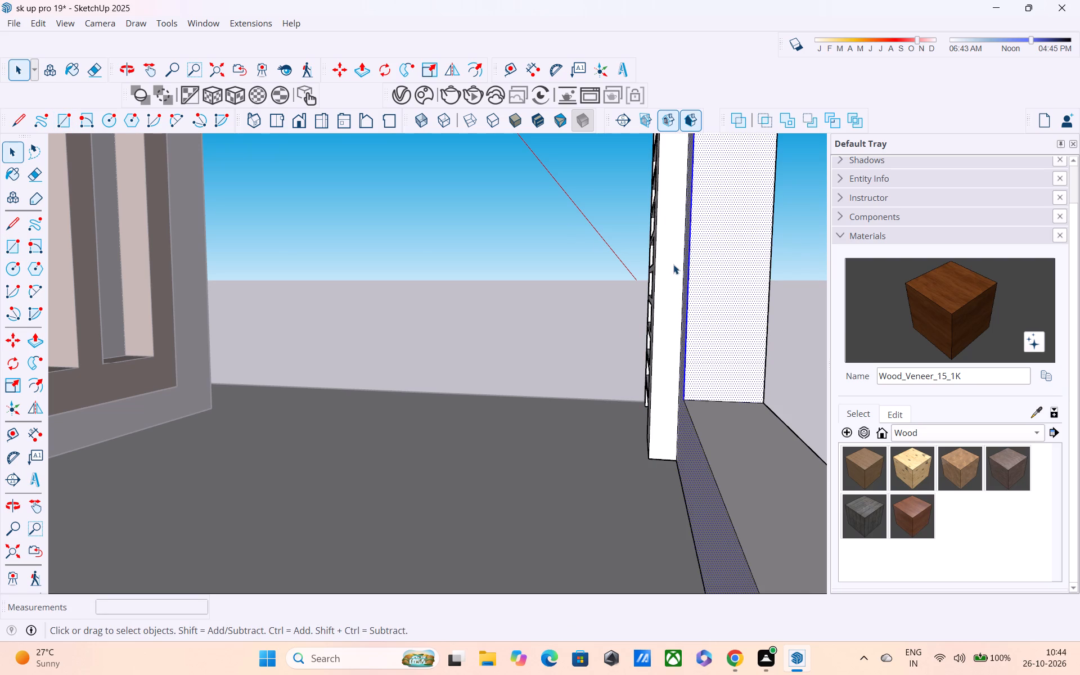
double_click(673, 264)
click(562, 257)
Draw a rectangle about 2 3/8" by 1 1/4" on the white face of the post beside the louvre screen.
key(r)
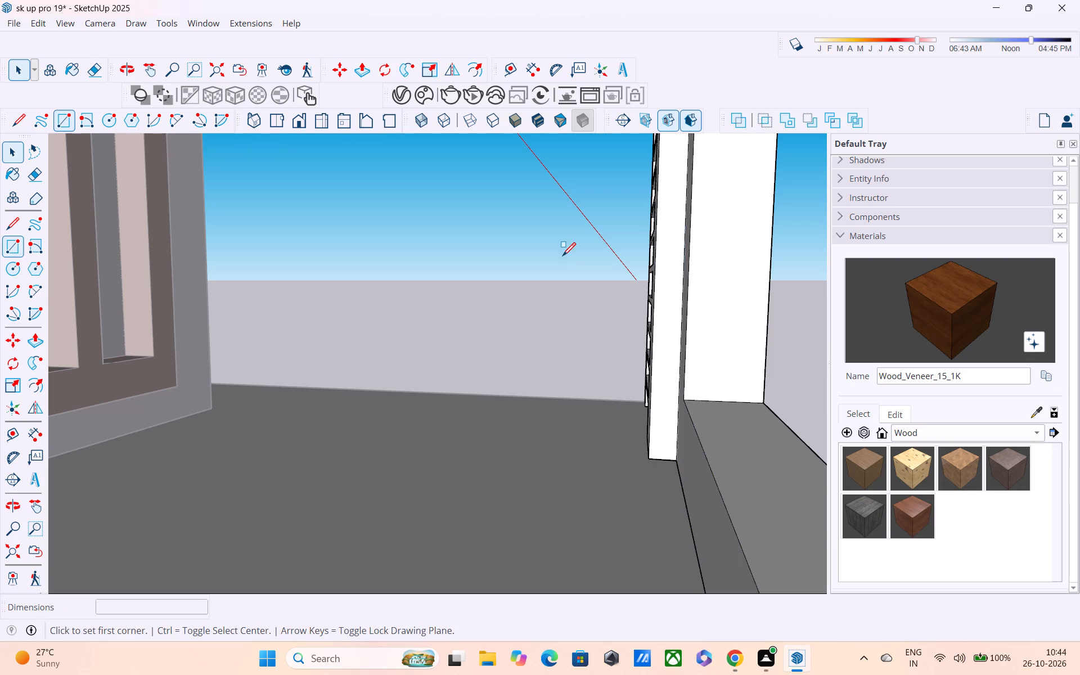
scroll(645, 264, up, 4)
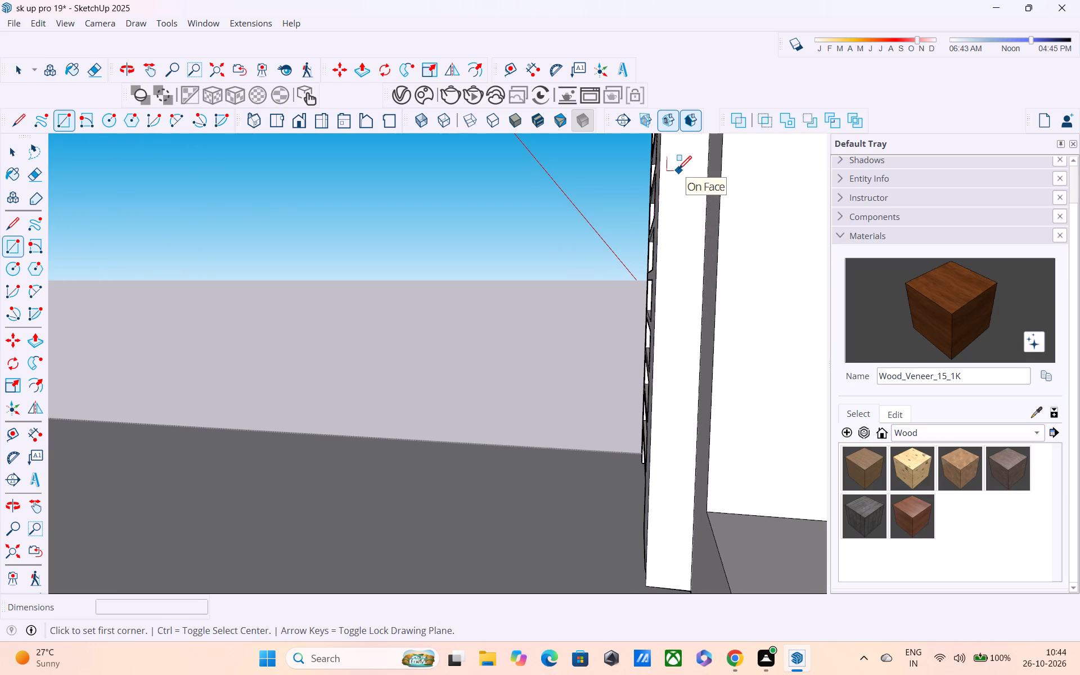
click(678, 170)
click(695, 201)
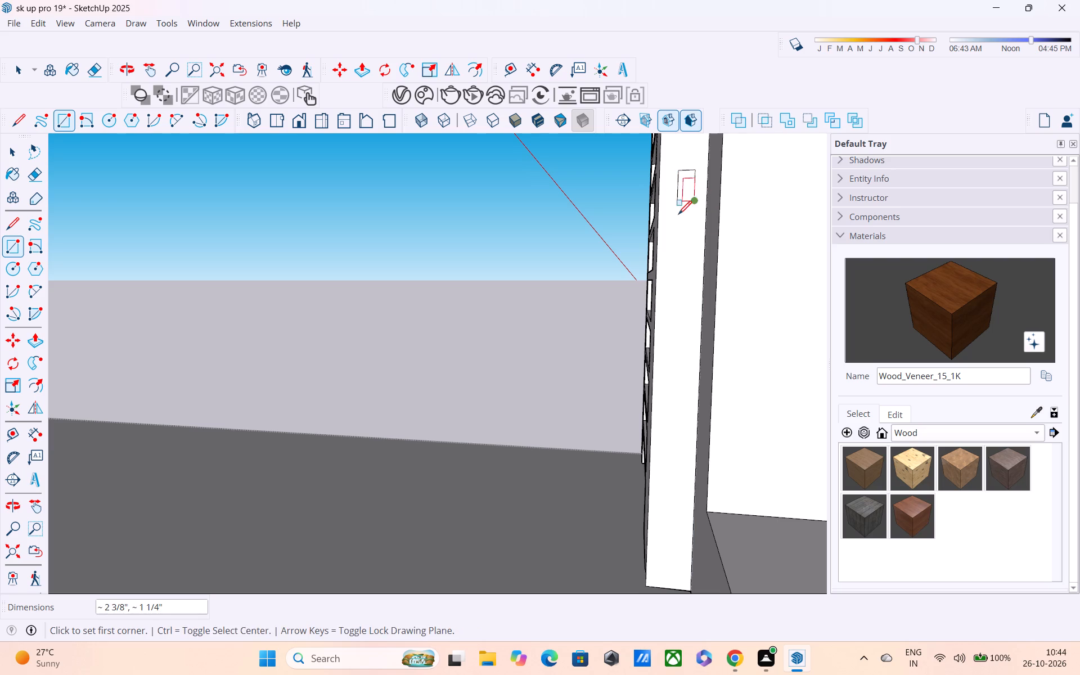
Extrude the small rectangle on the post beside the louvres about 14' 5/16" across the balcony's framed openings, forming a horizontal rail.
middle_drag(661, 239, 642, 239)
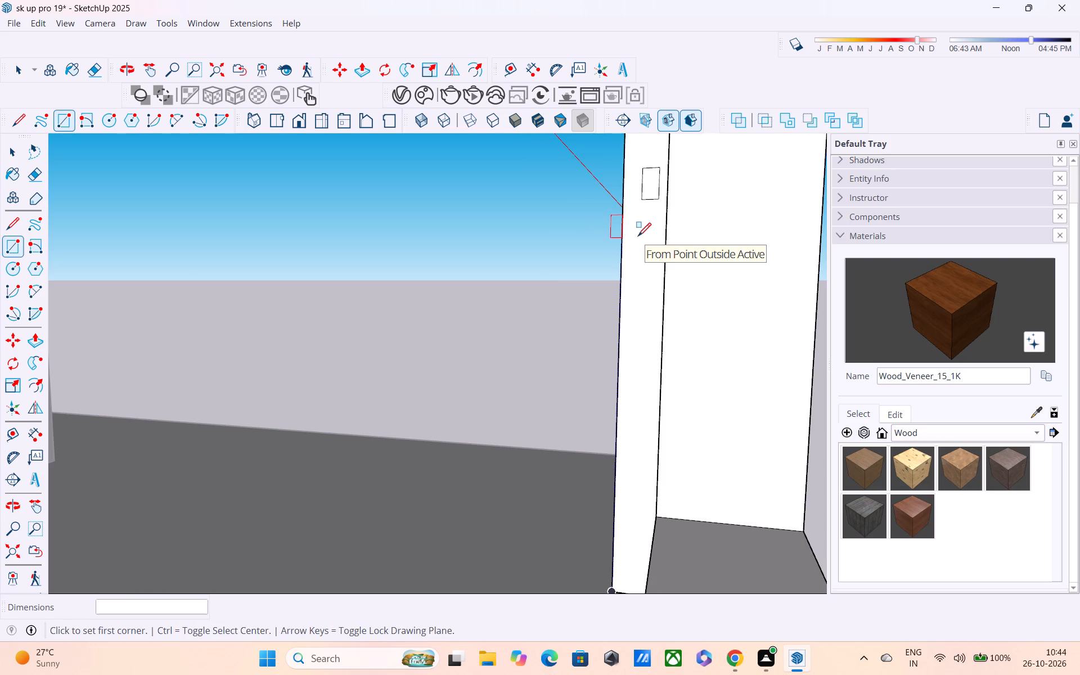
key(p)
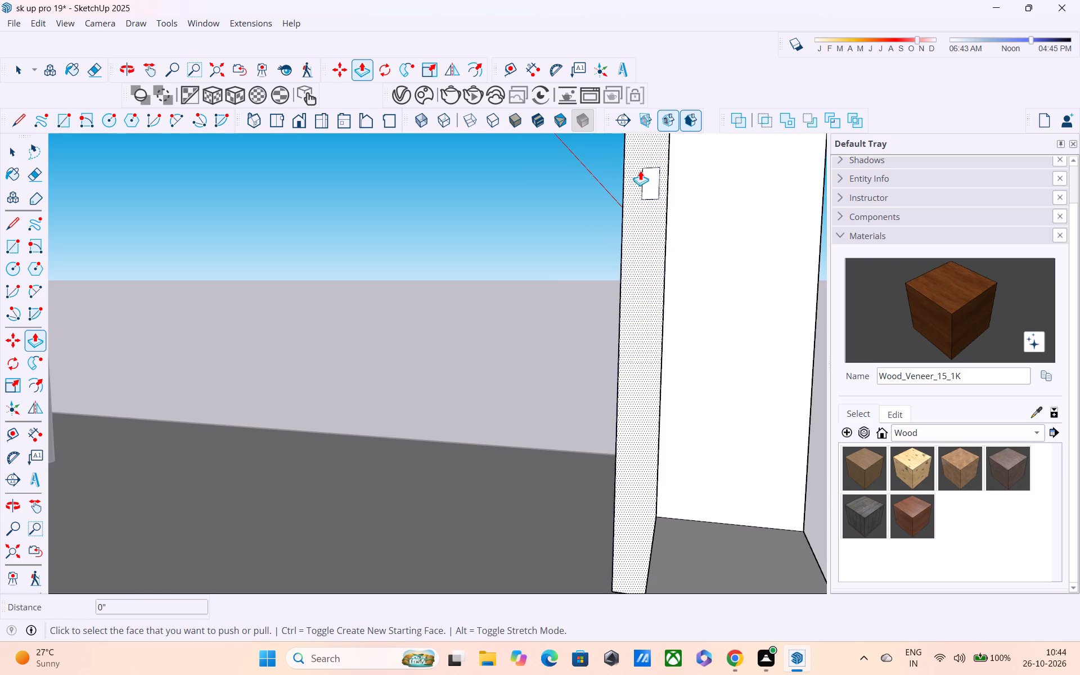
click(647, 191)
scroll(517, 294, down, 4)
middle_drag(538, 272, 521, 277)
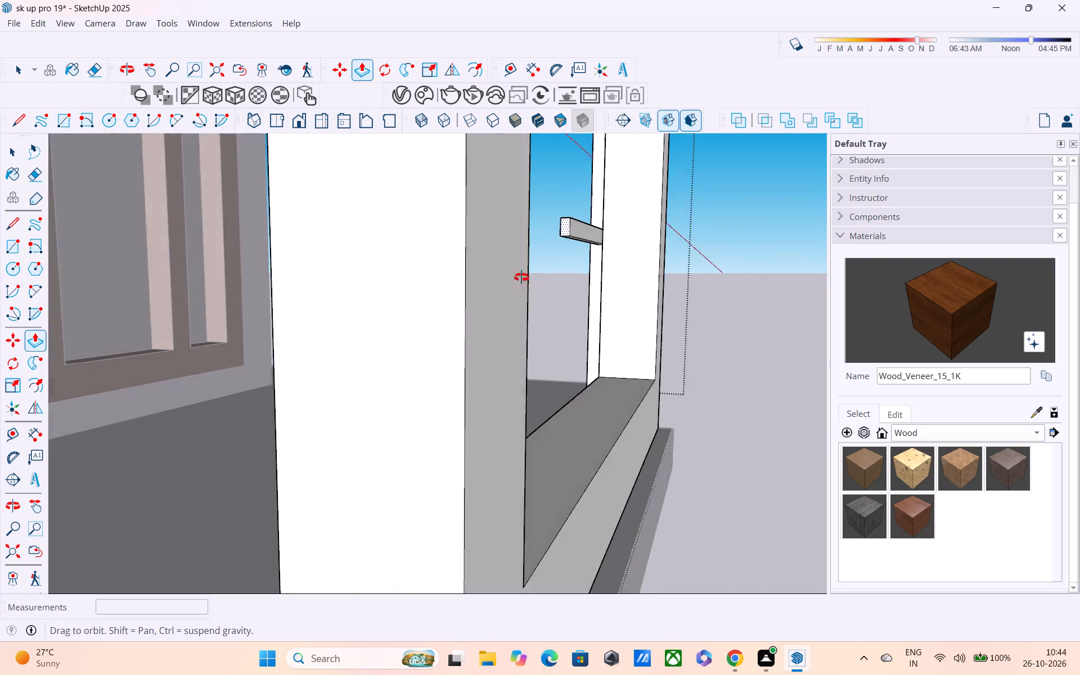
middle_drag(521, 277, 296, 318)
scroll(296, 318, down, 6)
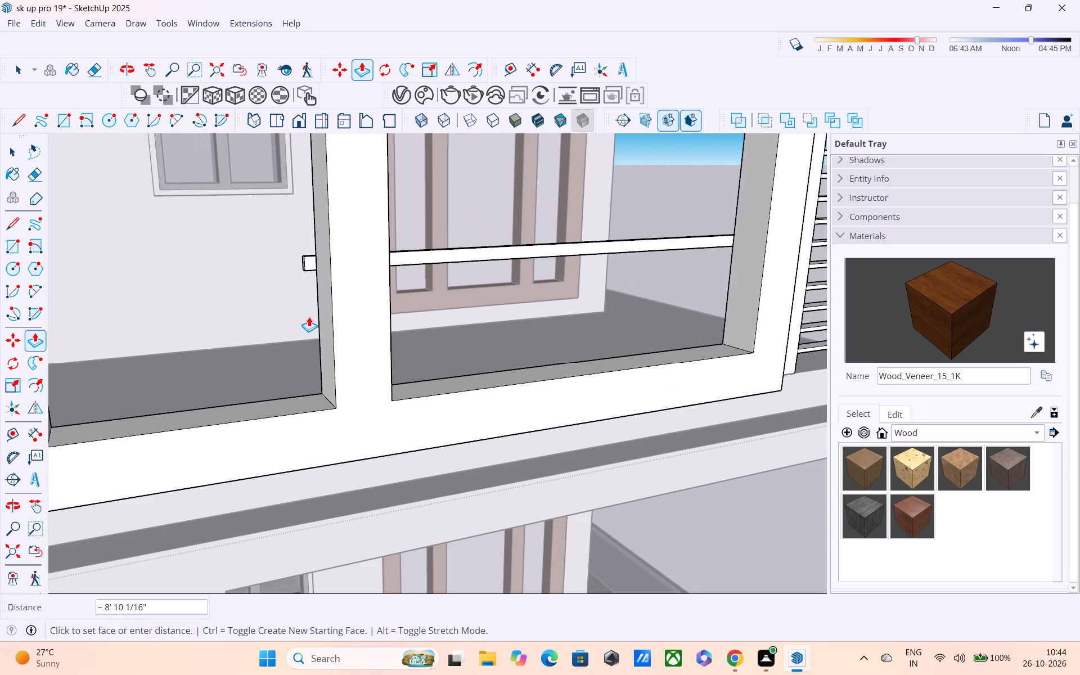
middle_drag(313, 317, 487, 276)
scroll(487, 276, down, 1)
middle_drag(487, 279, 543, 274)
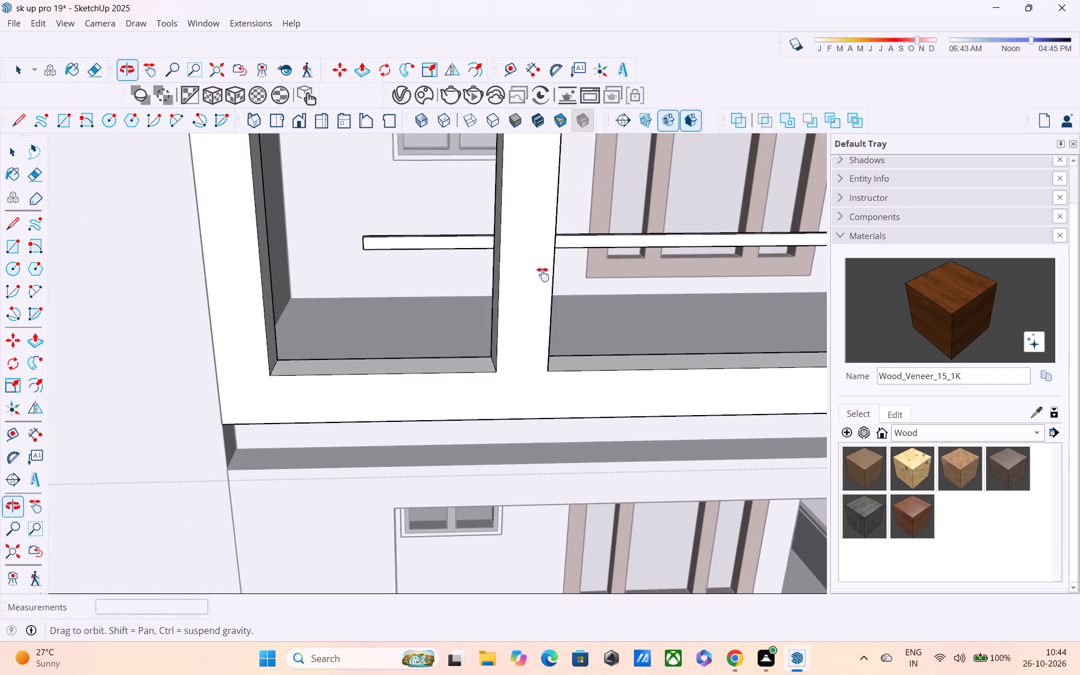
middle_drag(543, 274, 548, 272)
middle_drag(539, 275, 255, 313)
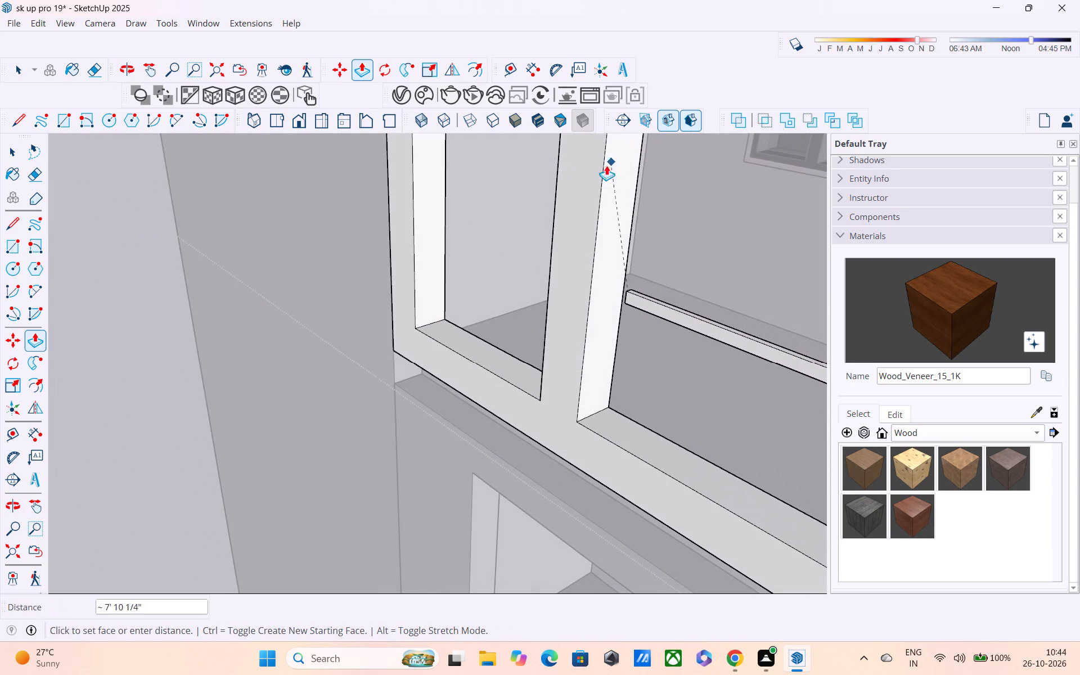
middle_drag(584, 197, 427, 241)
scroll(537, 226, down, 3)
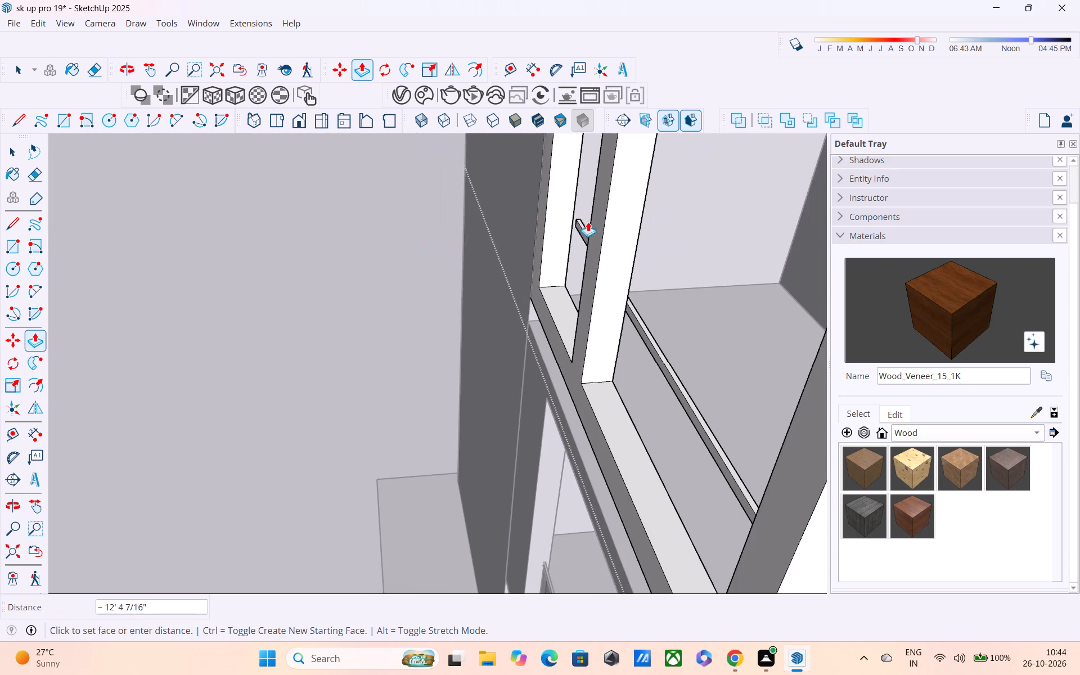
middle_drag(614, 220, 429, 162)
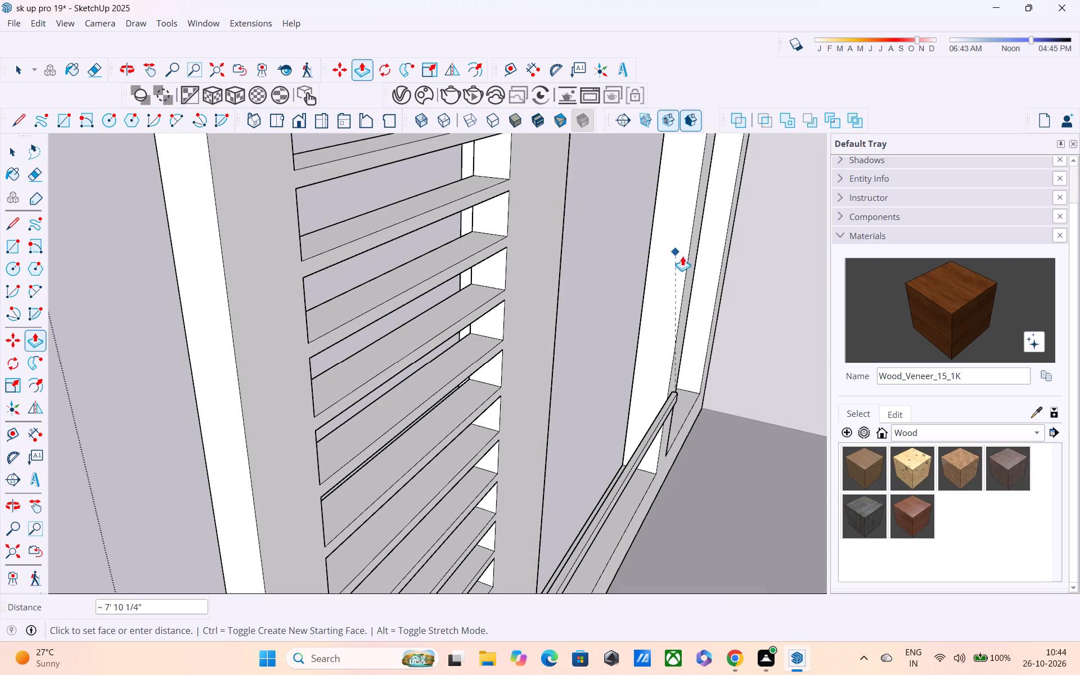
click(729, 308)
Examine the horizontal rail across the framed openings from the facade side and from inside the top-floor balcony.
middle_drag(720, 316, 838, 262)
shift+middle_drag(829, 269, 813, 267)
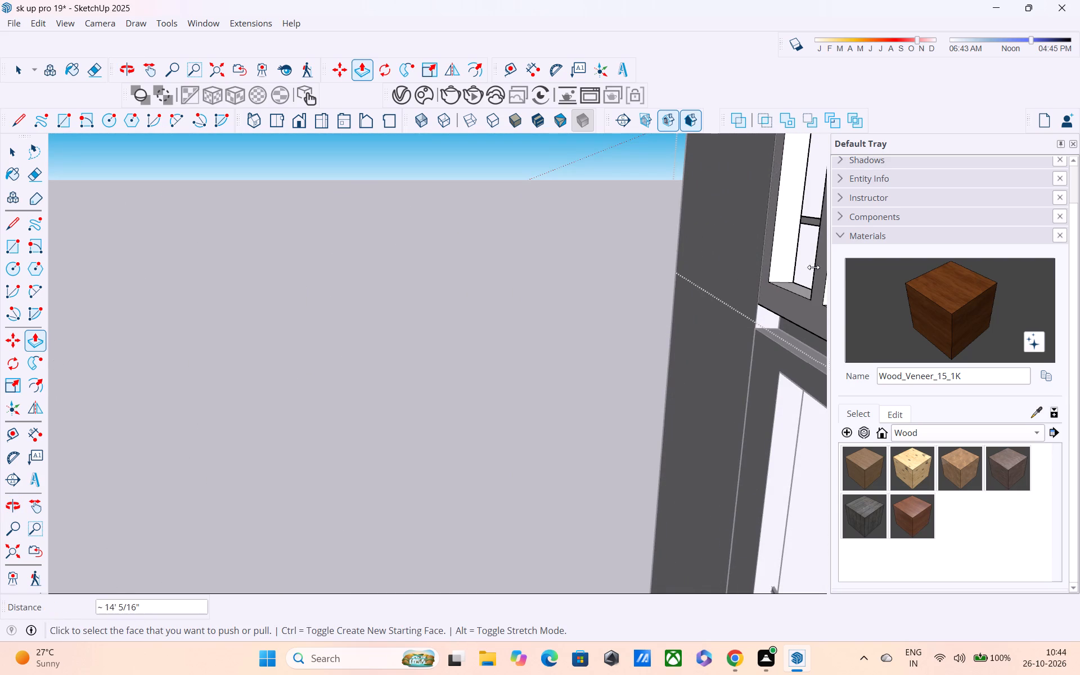
shift+middle_drag(813, 267, 607, 279)
scroll(620, 292, down, 4)
middle_drag(702, 307, 418, 313)
middle_drag(457, 350, 686, 330)
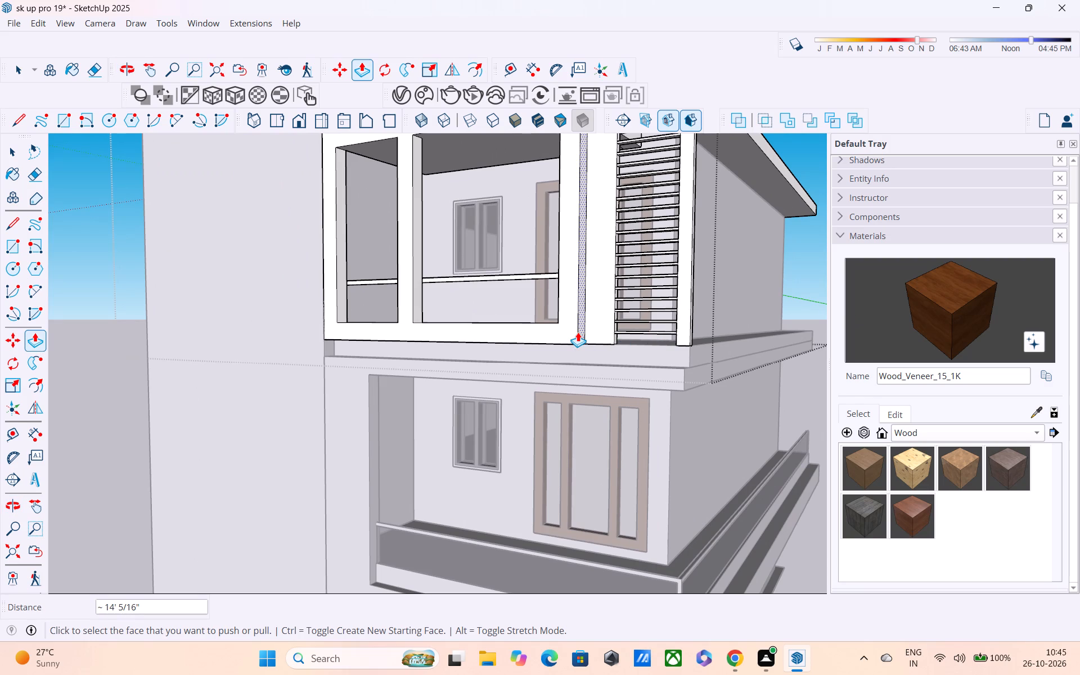
scroll(446, 348, up, 3)
middle_drag(444, 344, 638, 474)
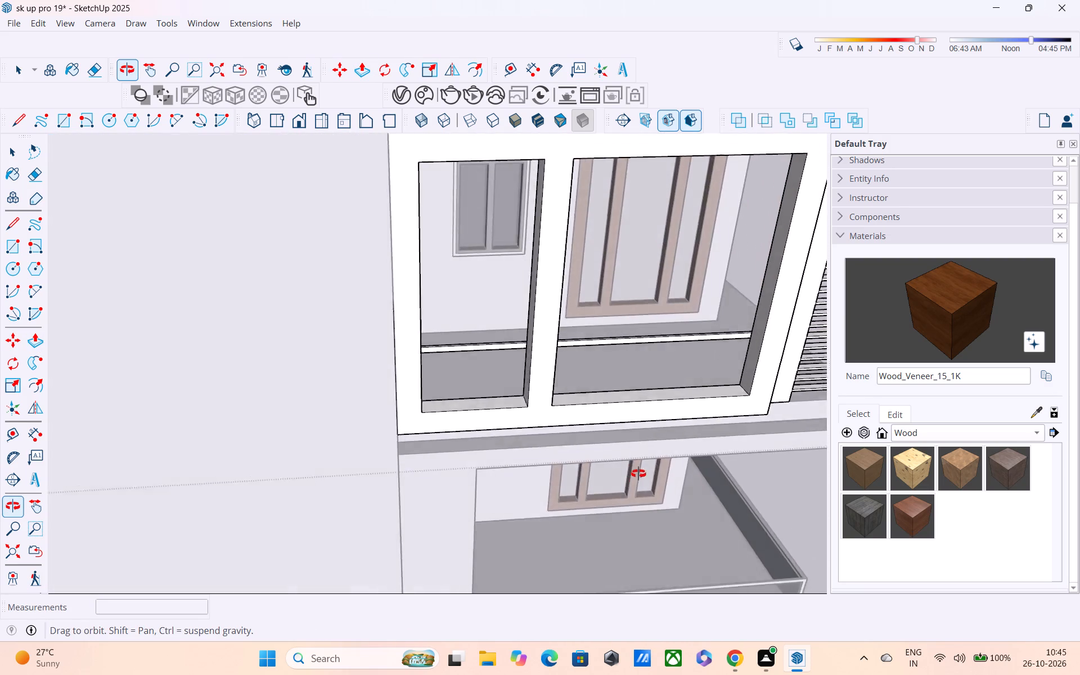
middle_drag(638, 474, 128, 404)
scroll(223, 343, up, 10)
middle_drag(314, 283, 314, 238)
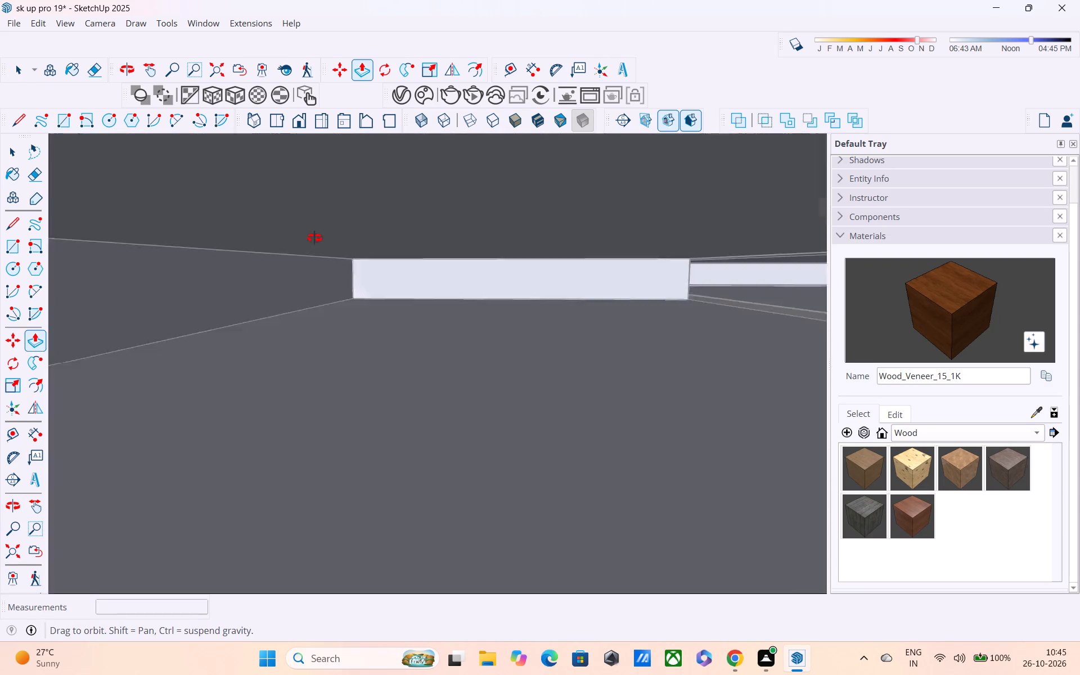
middle_drag(314, 238, 337, 275)
scroll(379, 240, up, 5)
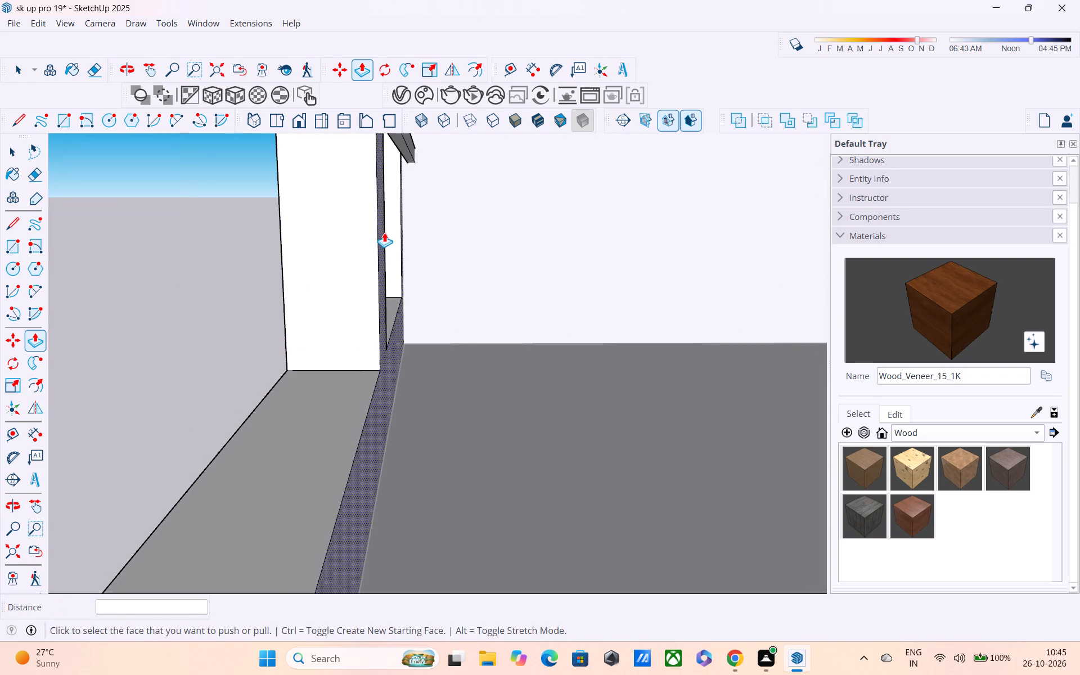
middle_drag(389, 226, 382, 211)
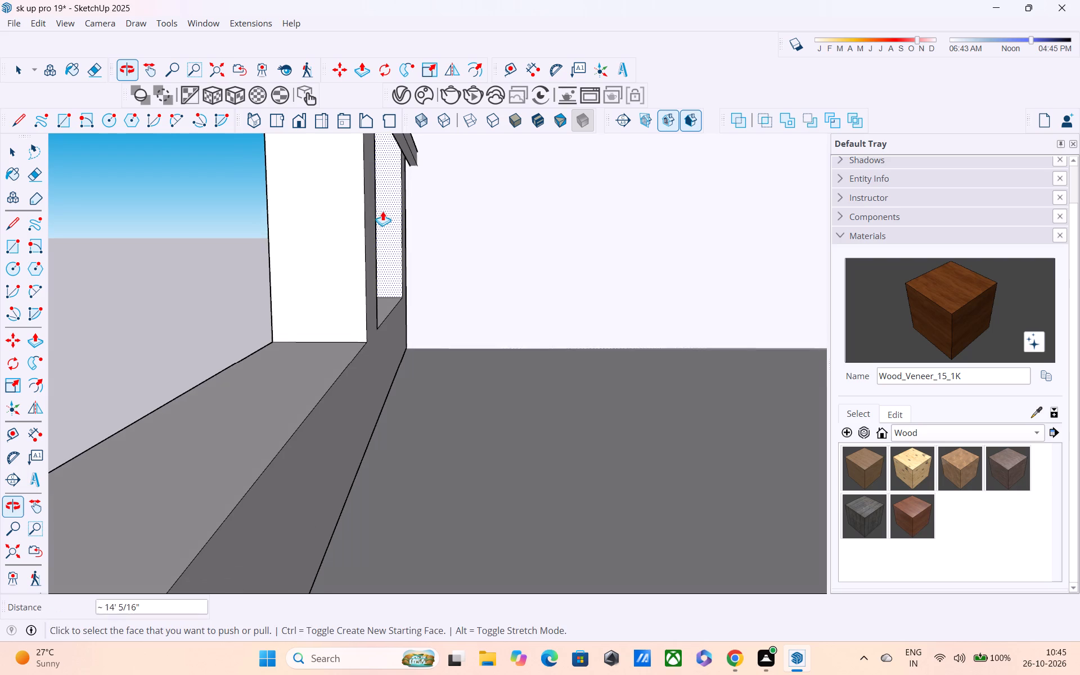
scroll(387, 213, down, 3)
middle_drag(413, 190, 447, 206)
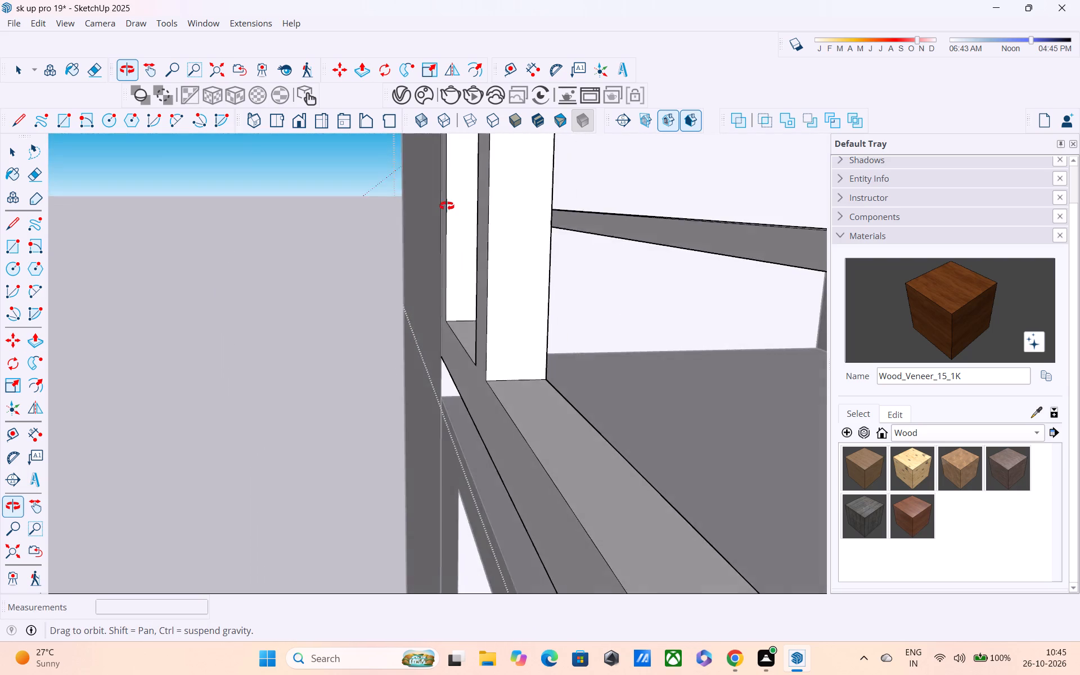
middle_drag(447, 206, 454, 208)
Close the facade frame group.
scroll(511, 228, down, 2)
key(space)
click(318, 266)
Examine the balcony frame from outside and inside, including where the rail meets the post beside the louvre screen.
middle_drag(779, 276, 766, 251)
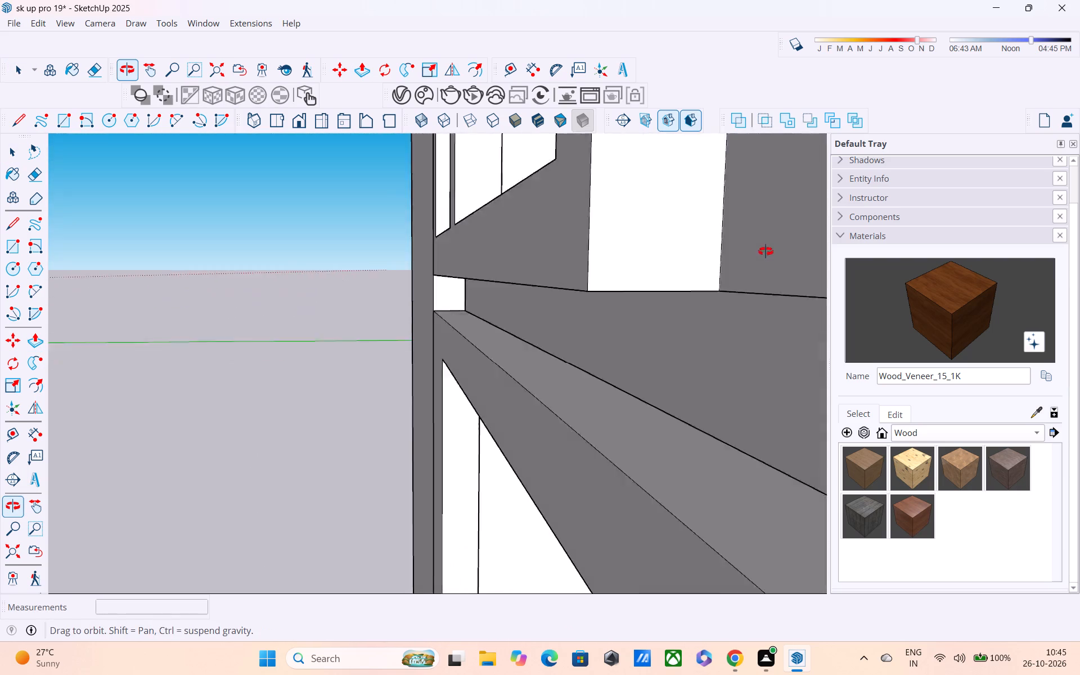
middle_drag(766, 251, 771, 261)
scroll(771, 261, down, 2)
middle_drag(772, 262, 799, 287)
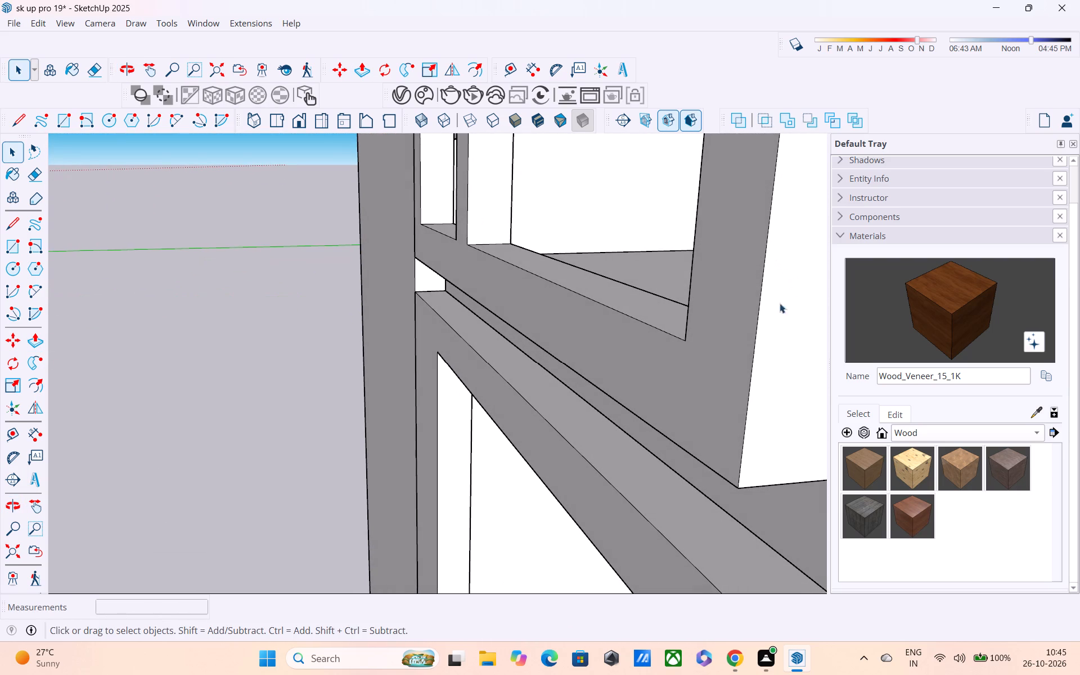
middle_drag(714, 323, 975, 299)
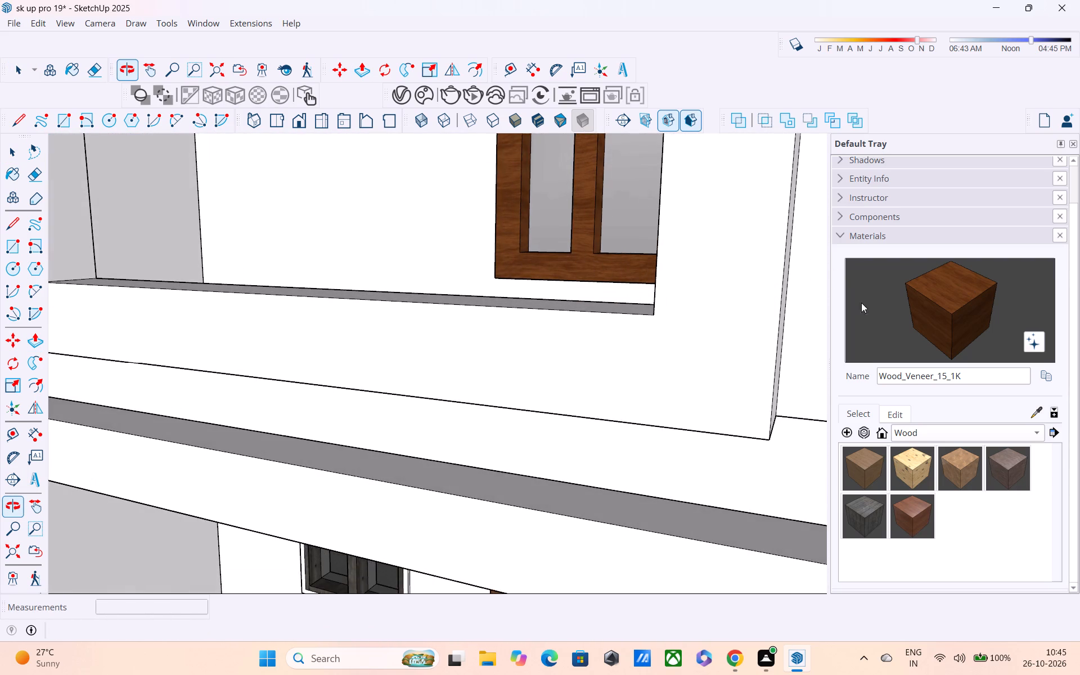
scroll(706, 305, down, 8)
middle_drag(691, 304, 94, 325)
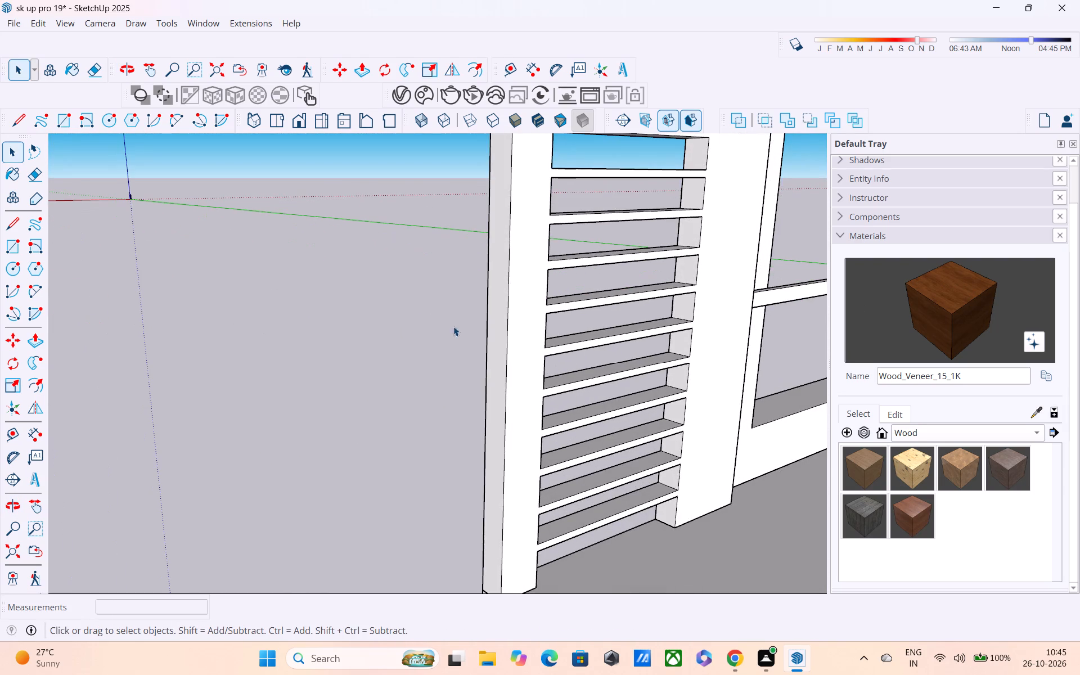
scroll(836, 331, down, 2)
middle_drag(764, 347, 679, 343)
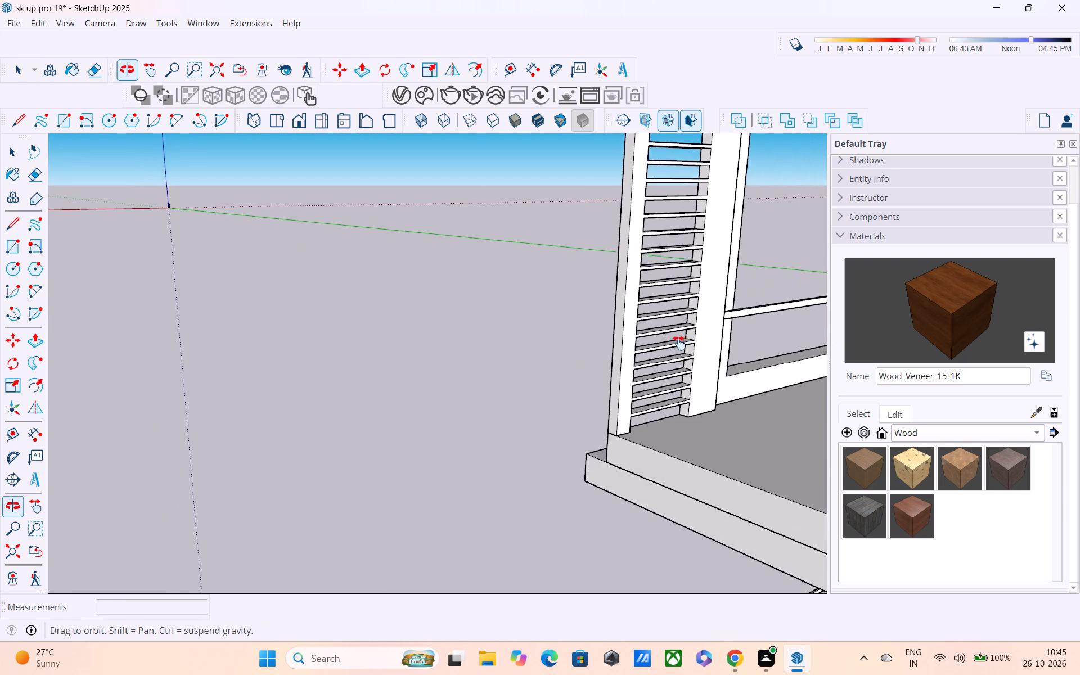
middle_drag(679, 343, 558, 344)
scroll(690, 344, up, 1)
middle_drag(689, 342, 636, 294)
scroll(596, 408, up, 4)
scroll(583, 413, down, 7)
scroll(558, 417, up, 4)
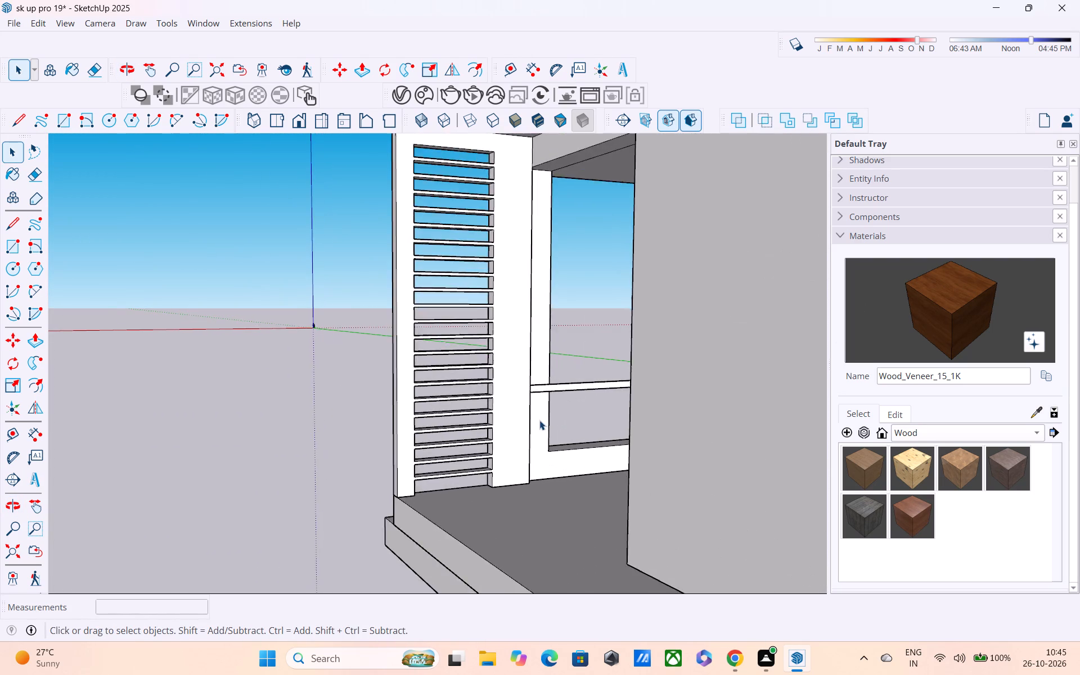
scroll(539, 420, up, 10)
middle_drag(554, 411, 517, 345)
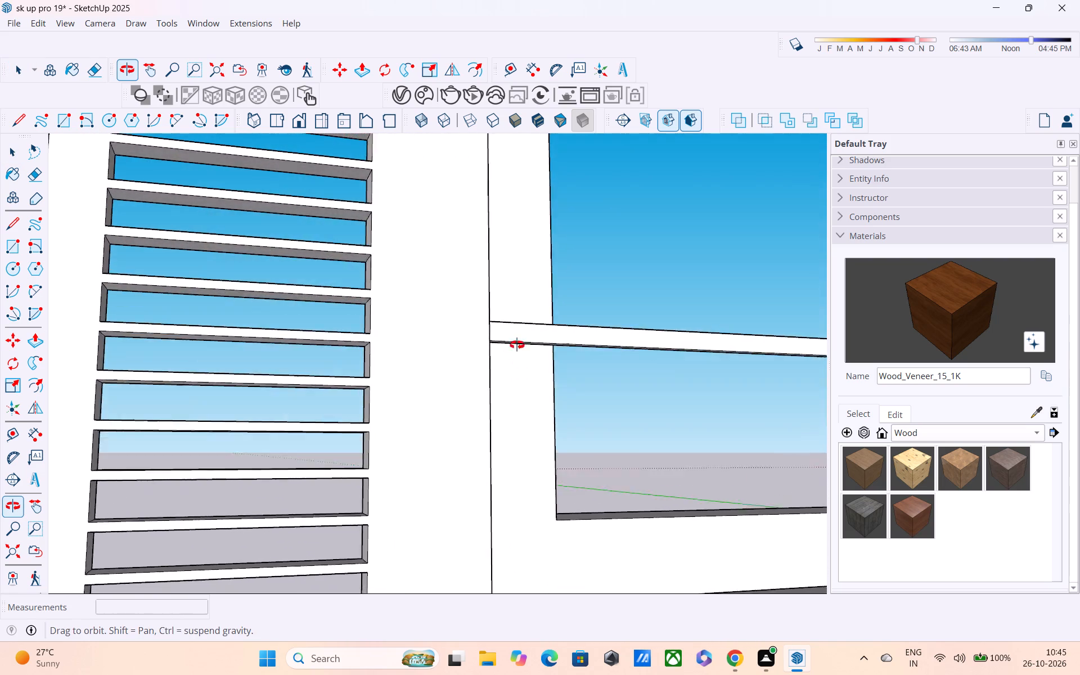
middle_drag(517, 345, 517, 300)
scroll(529, 312, down, 3)
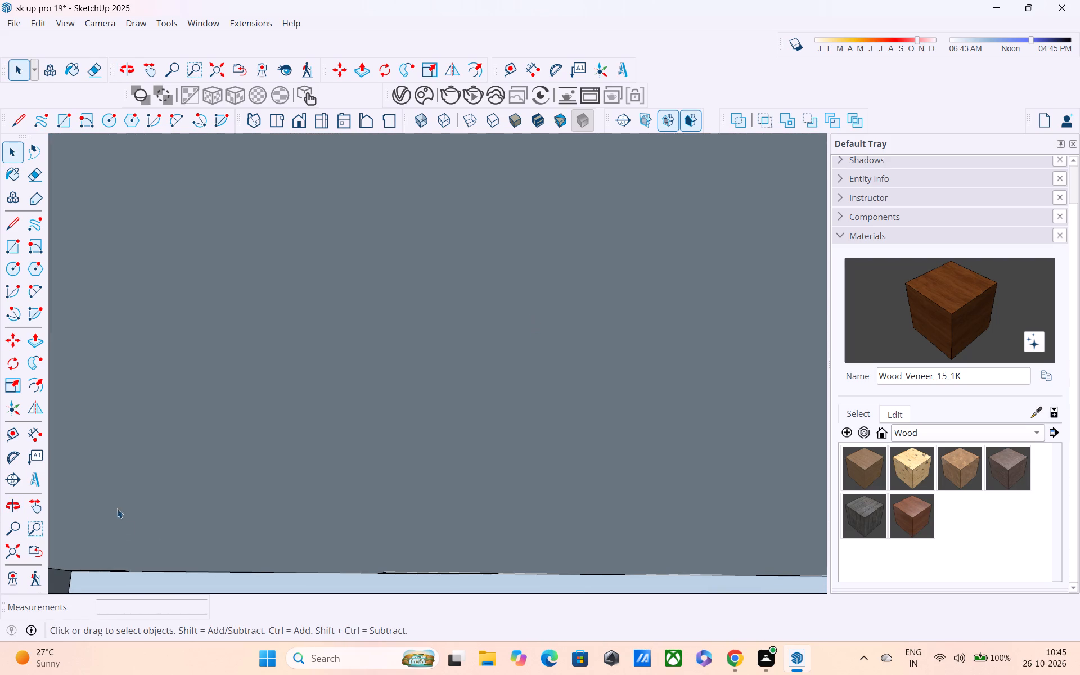
Examine the top-floor balcony from the building's side wall, around the louvre screen and the rail behind it.
click(15, 552)
scroll(267, 516, up, 1)
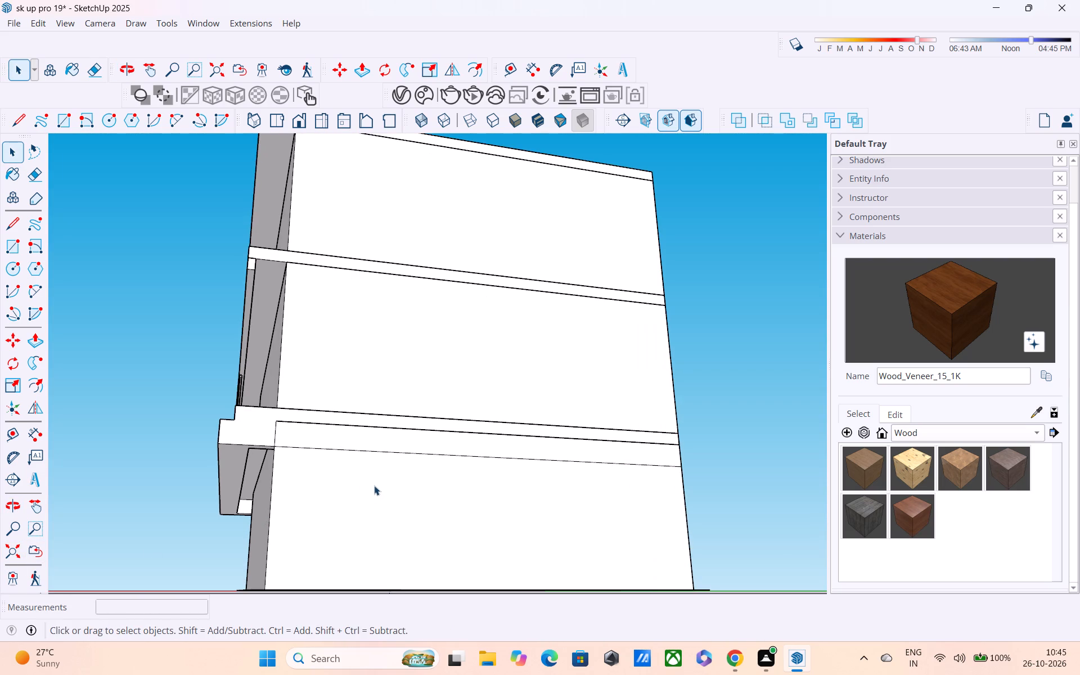
middle_drag(386, 485, 707, 651)
scroll(558, 558, up, 3)
scroll(459, 562, up, 3)
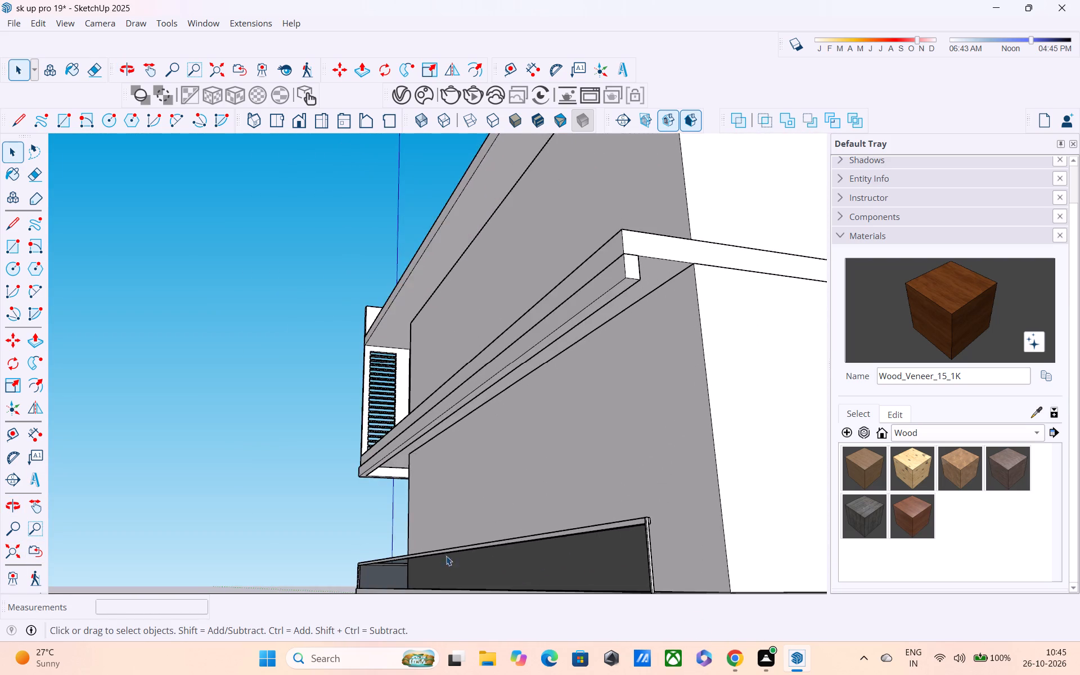
scroll(424, 538, up, 3)
shift+middle_drag(423, 537, 498, 673)
middle_drag(449, 424, 490, 476)
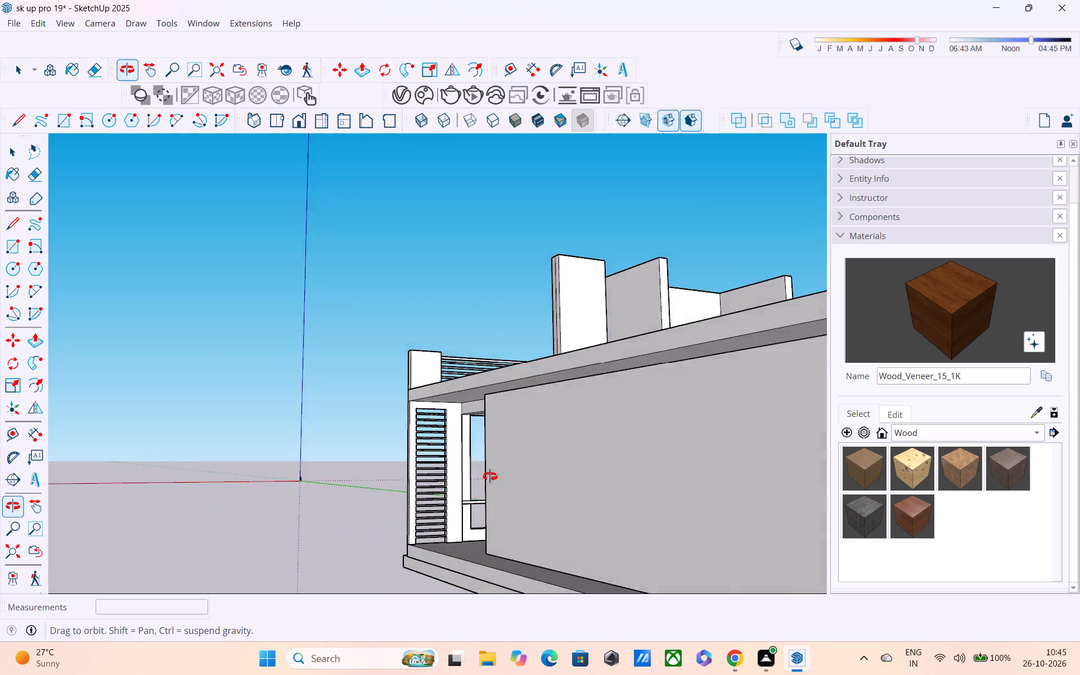
middle_drag(490, 476, 499, 492)
scroll(485, 502, up, 10)
scroll(469, 518, down, 6)
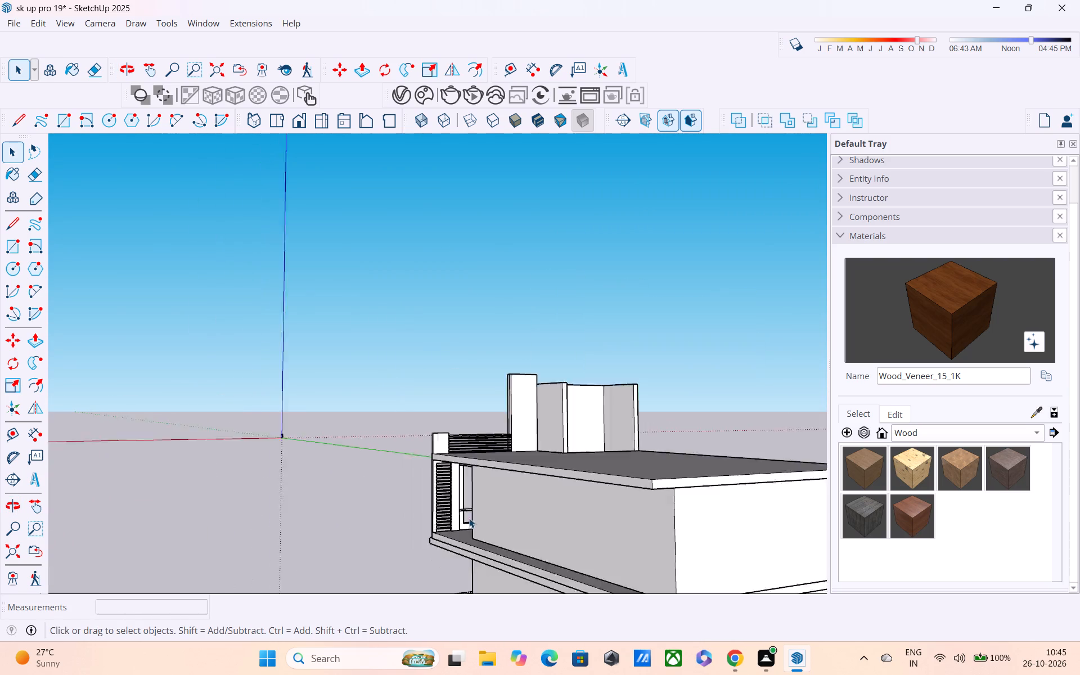
scroll(469, 518, down, 3)
middle_drag(469, 518, 487, 495)
shift+scroll(492, 480, up, 6)
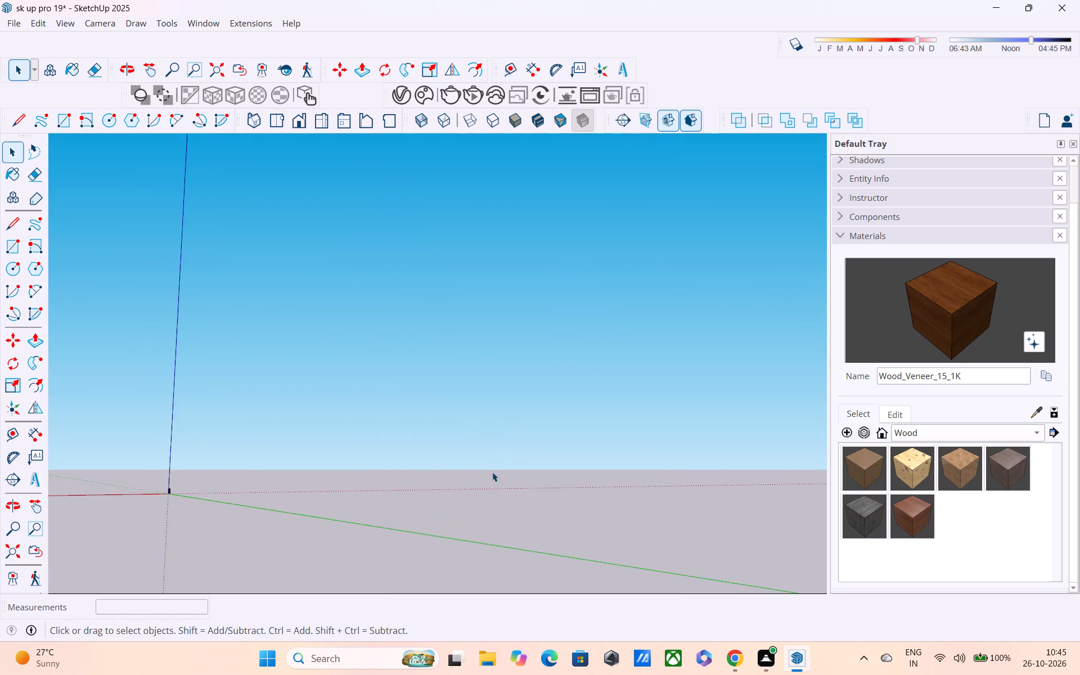
scroll(492, 472, down, 3)
middle_drag(496, 489, 484, 481)
scroll(448, 481, up, 2)
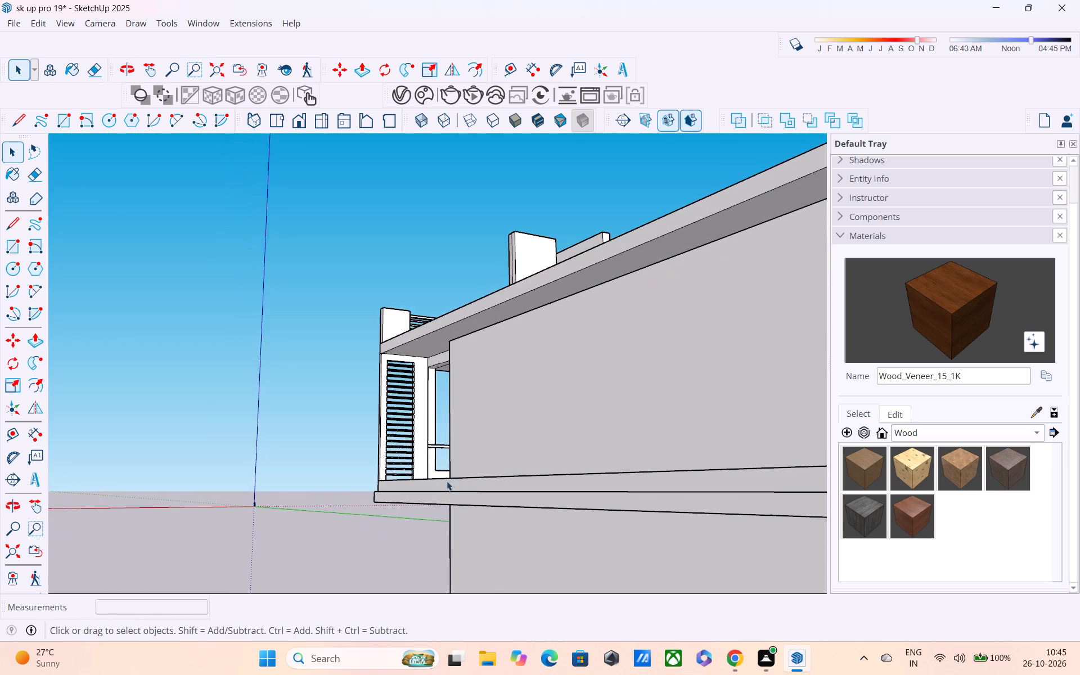
scroll(447, 481, up, 13)
middle_drag(427, 440, 435, 421)
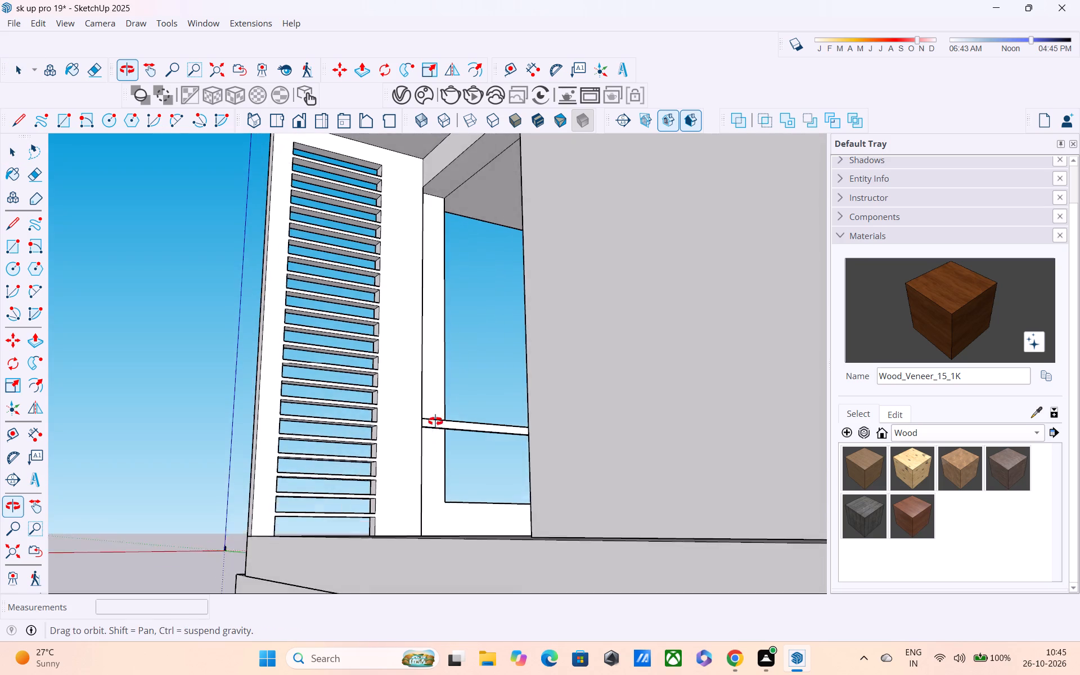
middle_drag(435, 421, 484, 380)
scroll(466, 436, up, 7)
scroll(435, 431, down, 3)
Examine the rail and louvre screen from below, inside the balcony and the front facade.
shift+middle_drag(434, 432, 468, 502)
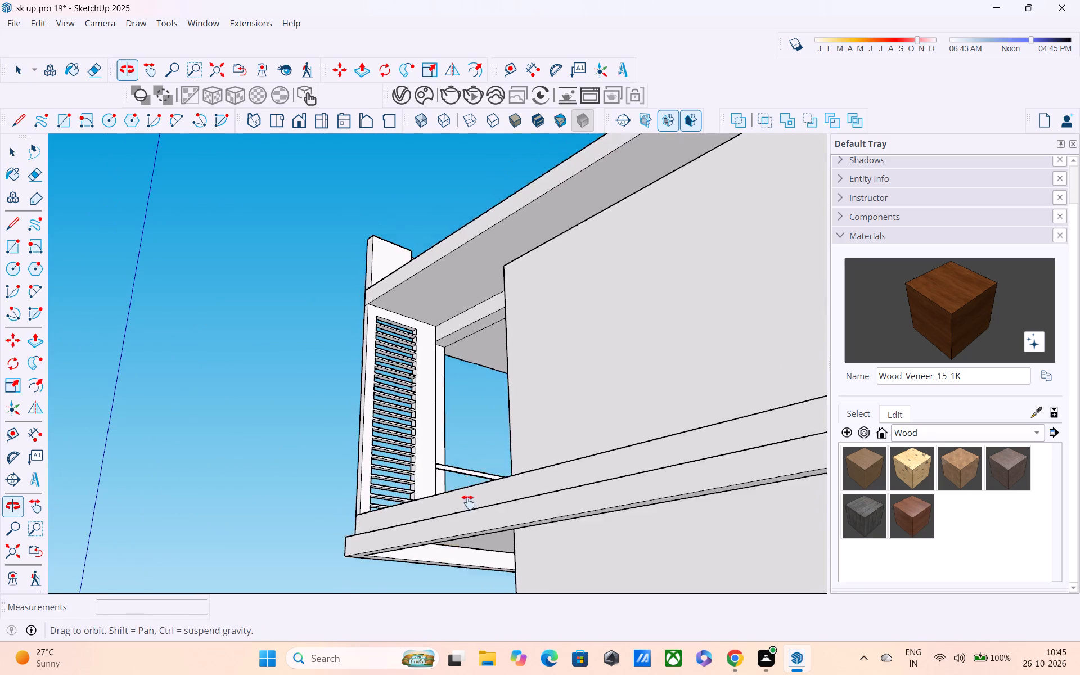
shift+middle_drag(468, 502, 482, 561)
middle_drag(466, 517, 463, 500)
scroll(460, 507, up, 5)
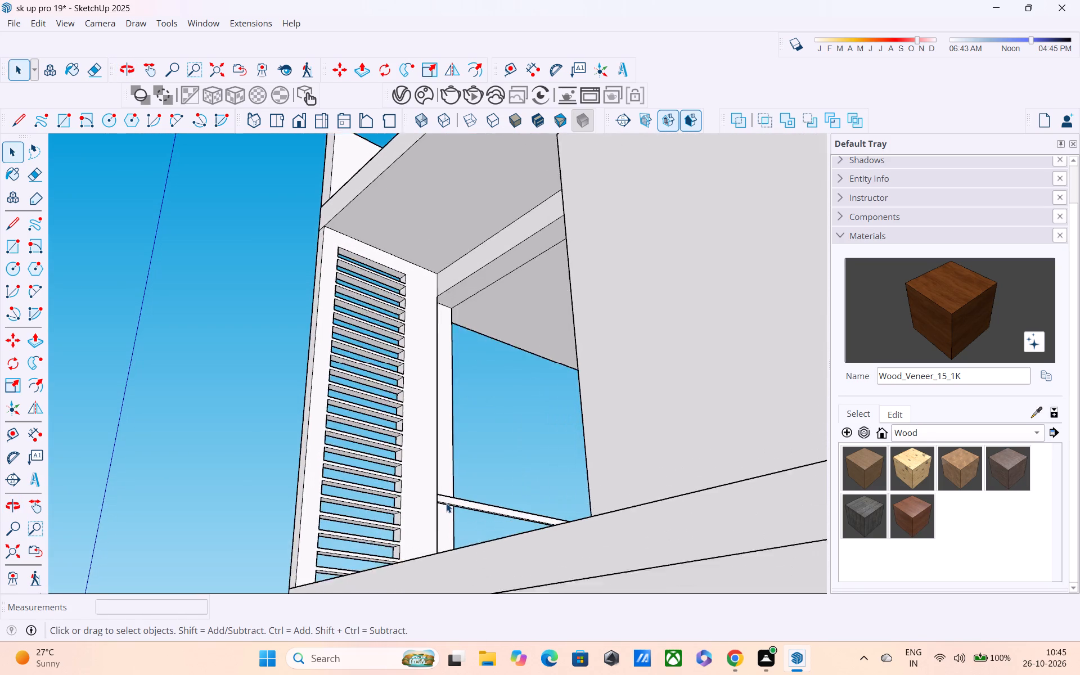
scroll(446, 503, up, 7)
middle_drag(444, 498, 451, 461)
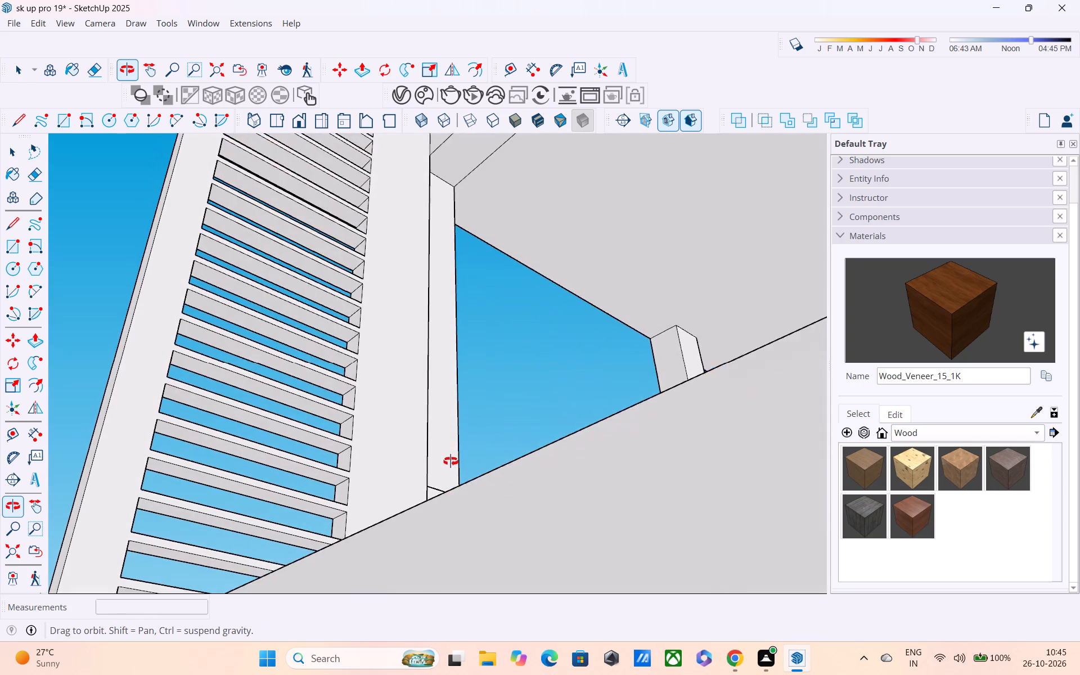
middle_drag(451, 461, 461, 491)
scroll(461, 491, up, 2)
scroll(461, 491, down, 3)
middle_drag(461, 491, 474, 484)
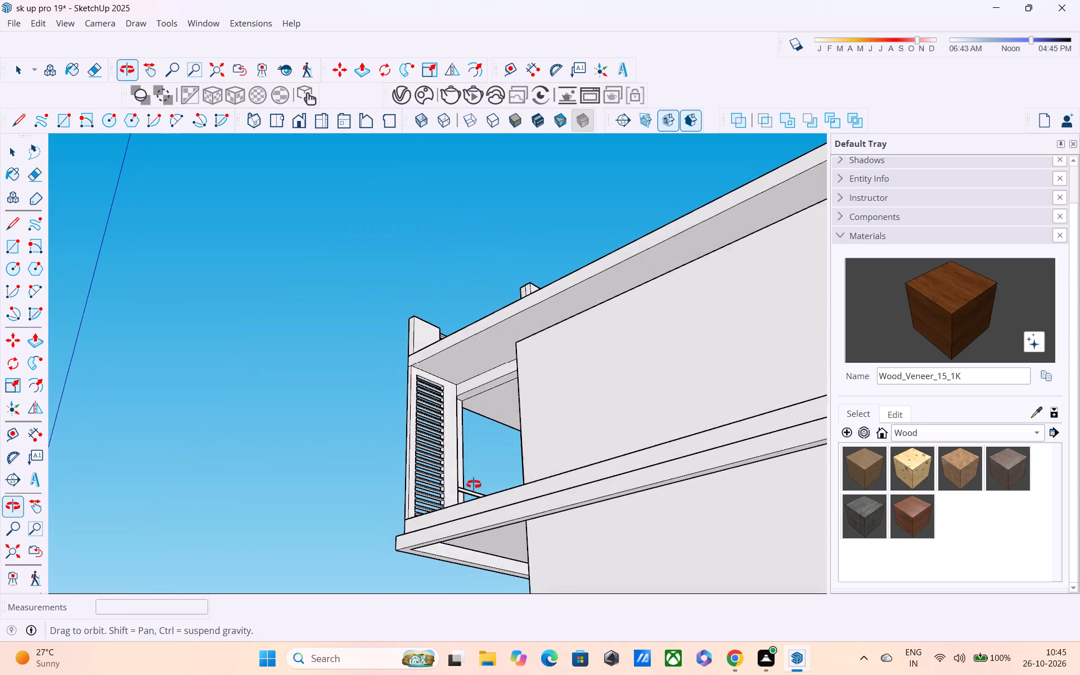
middle_drag(474, 484, 476, 480)
scroll(470, 492, up, 6)
middle_drag(467, 492, 430, 484)
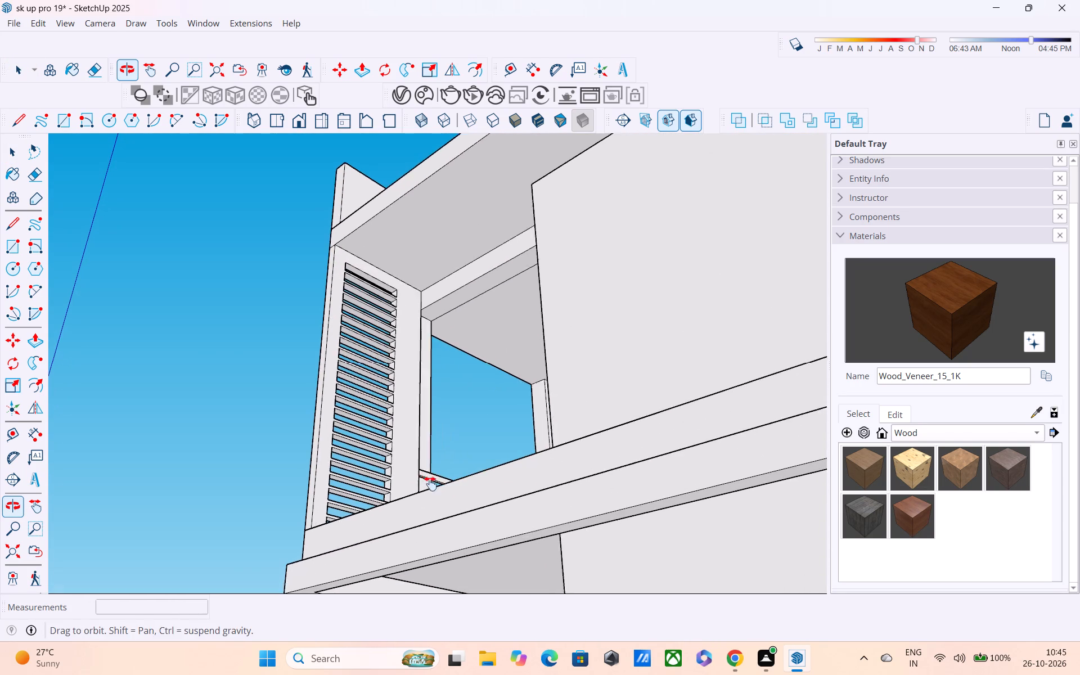
middle_drag(430, 484, 404, 486)
middle_drag(403, 487, 448, 583)
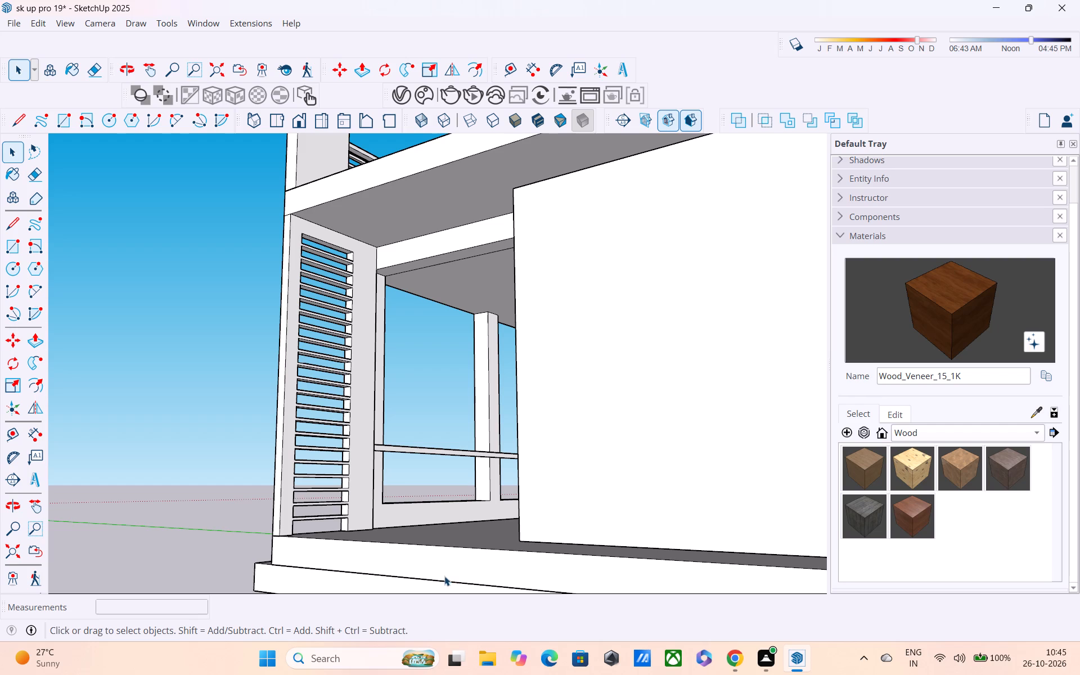
middle_drag(419, 528, 375, 528)
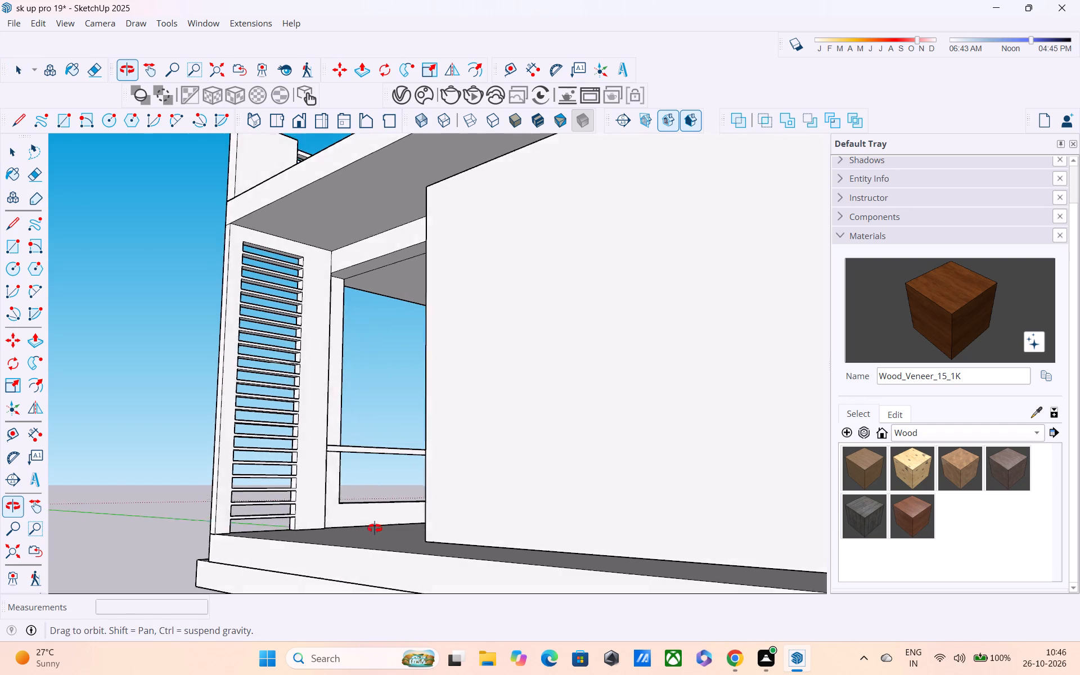
middle_drag(375, 528, 323, 531)
middle_drag(323, 535, 627, 536)
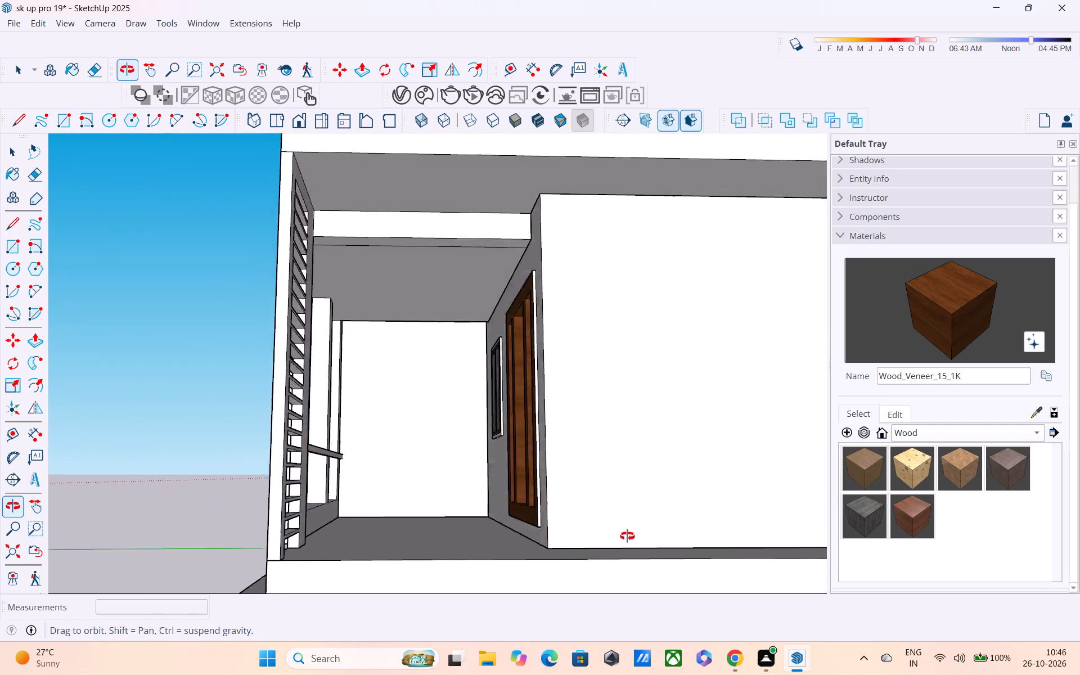
middle_drag(627, 536, 909, 534)
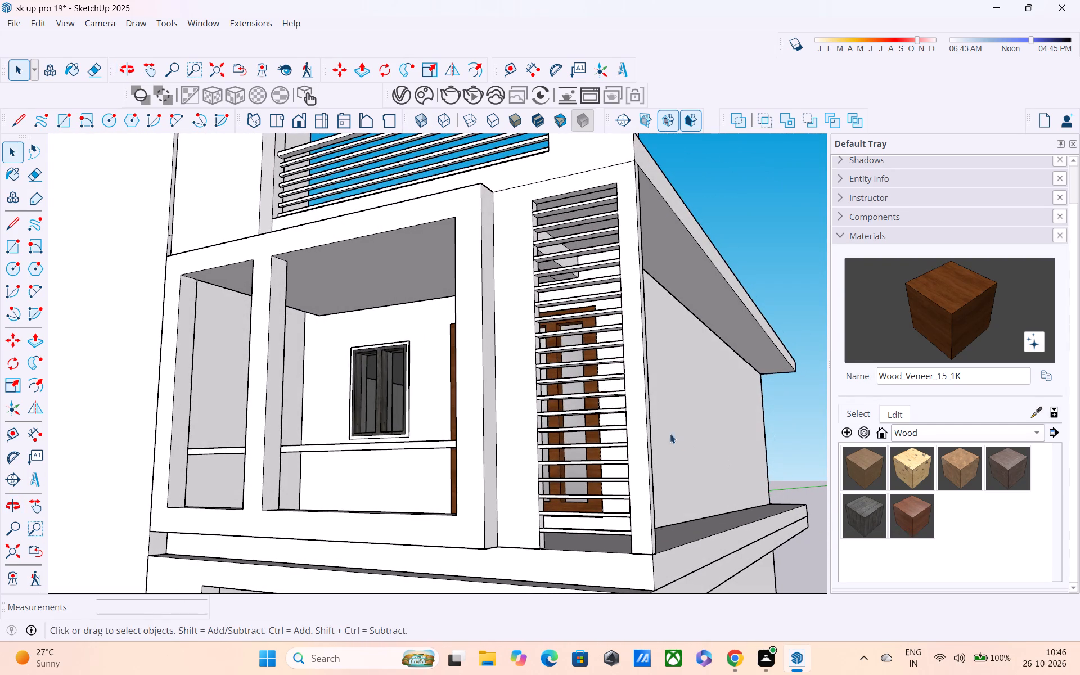
Draw a rectangle about 8' 4 15/16" by 2' 5 15/16" below the rail, filling the wide framed opening beside the louvre screen.
scroll(326, 448, up, 3)
middle_drag(288, 471, 281, 481)
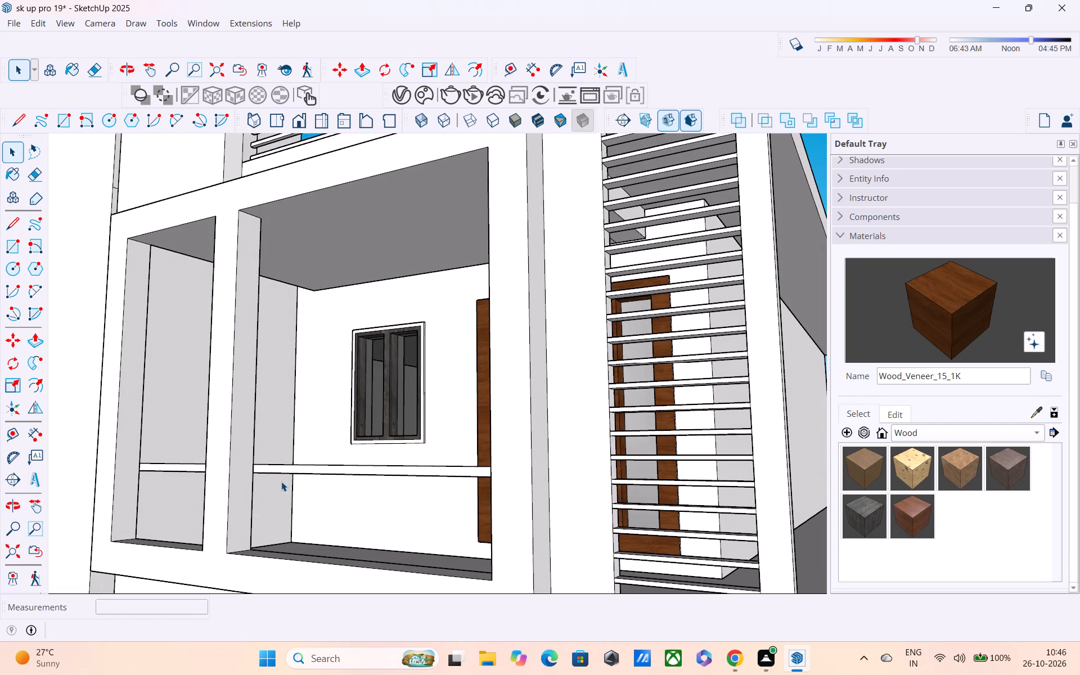
key(r)
scroll(276, 462, up, 3)
middle_drag(258, 466, 223, 445)
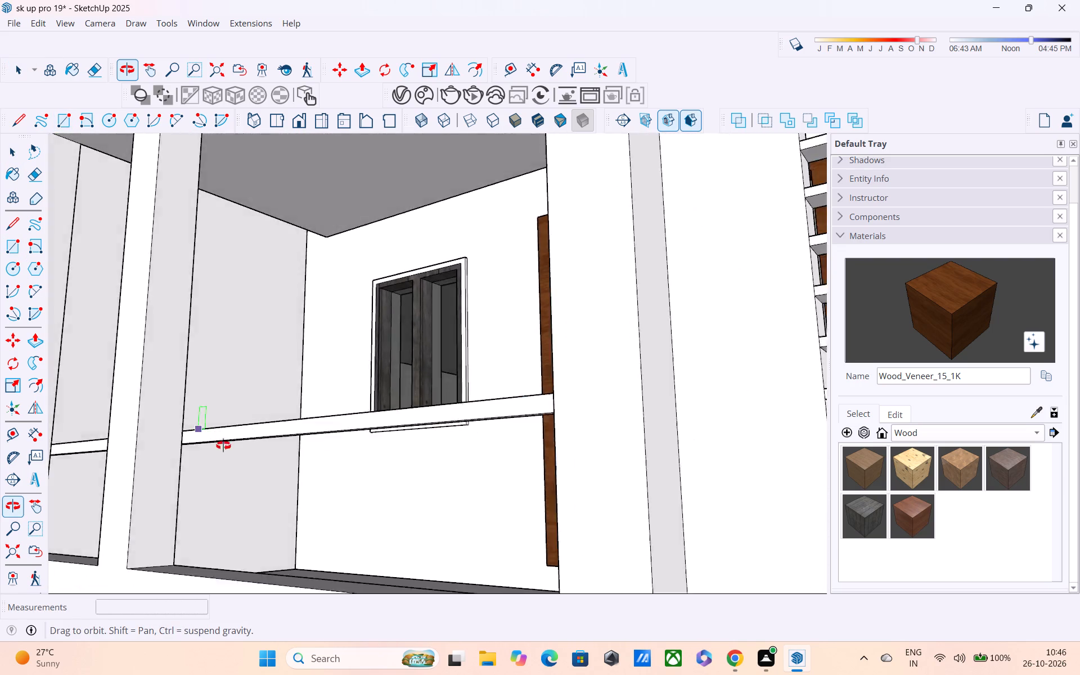
middle_drag(223, 445, 161, 400)
scroll(93, 376, up, 1)
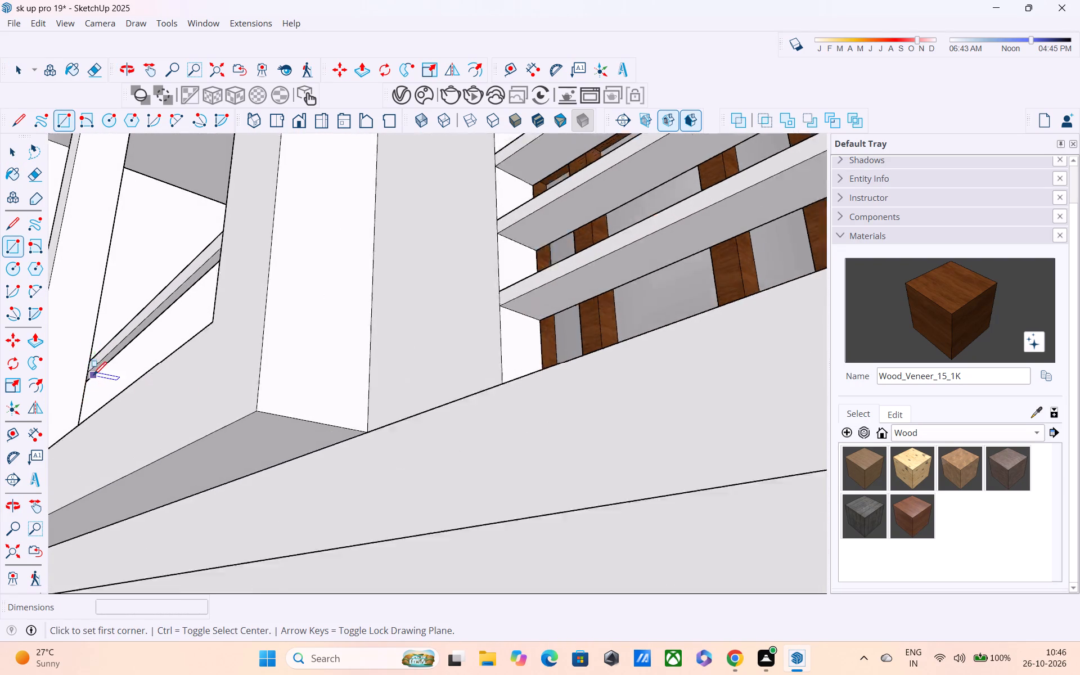
scroll(93, 376, up, 17)
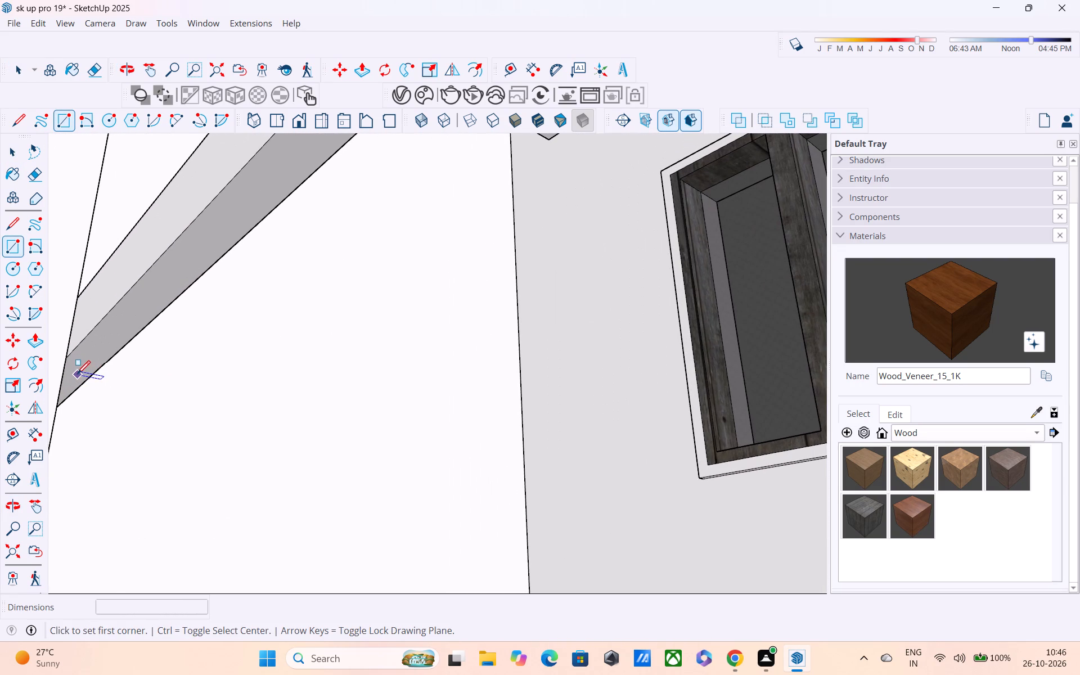
click(76, 374)
scroll(121, 499, down, 4)
scroll(304, 519, down, 5)
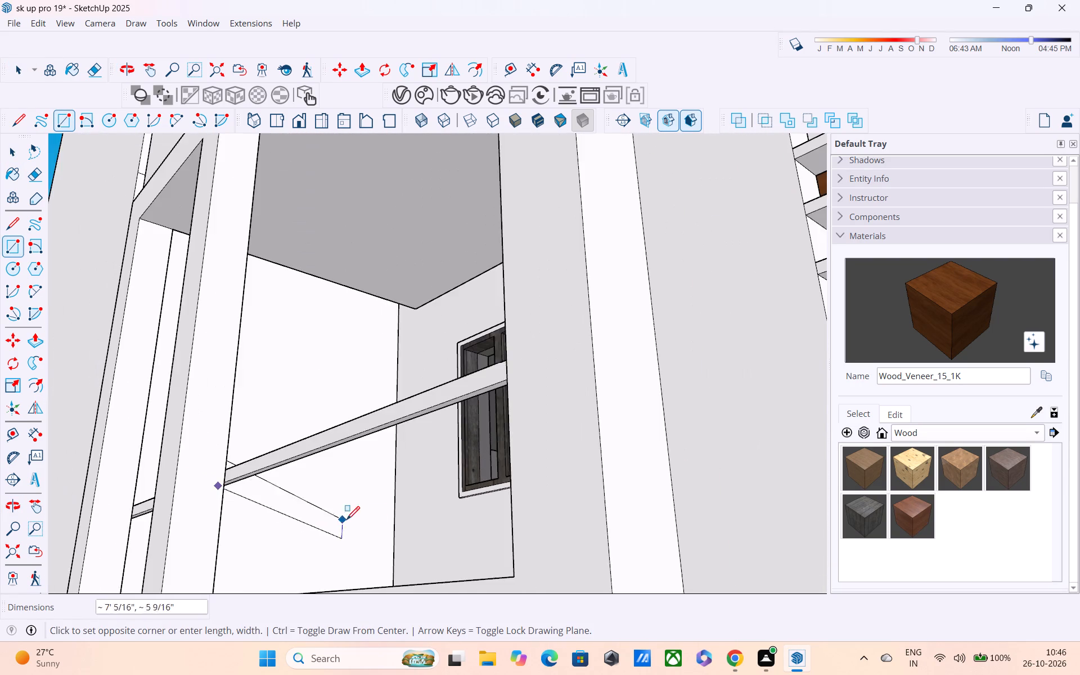
scroll(385, 524, down, 4)
middle_drag(383, 519, 292, 498)
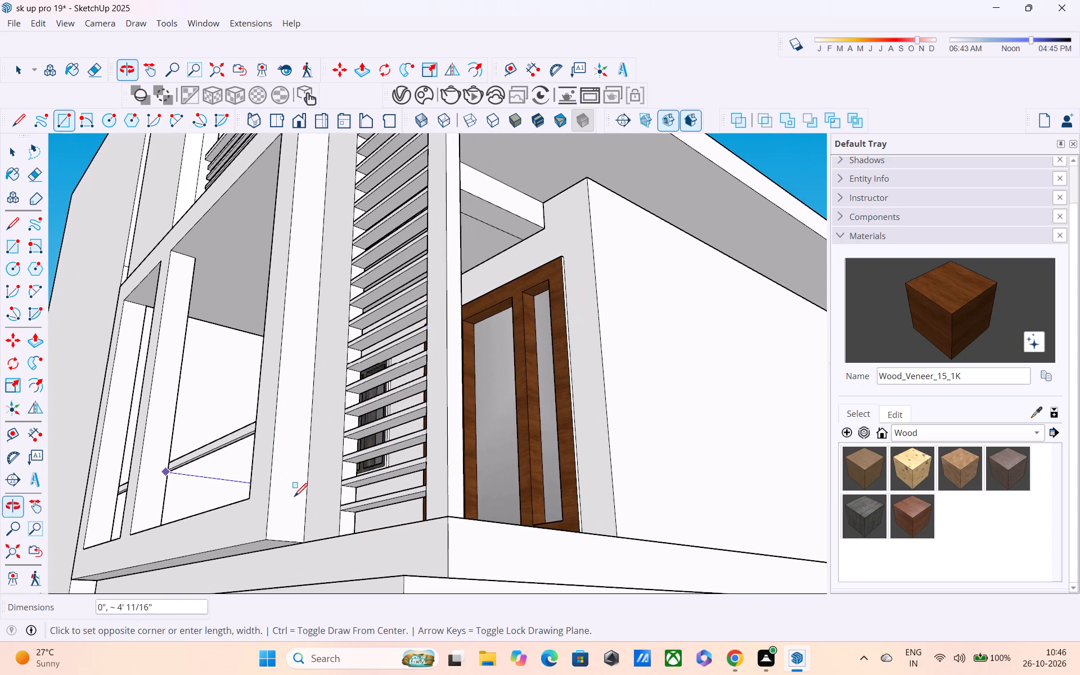
middle_drag(294, 498, 1002, 578)
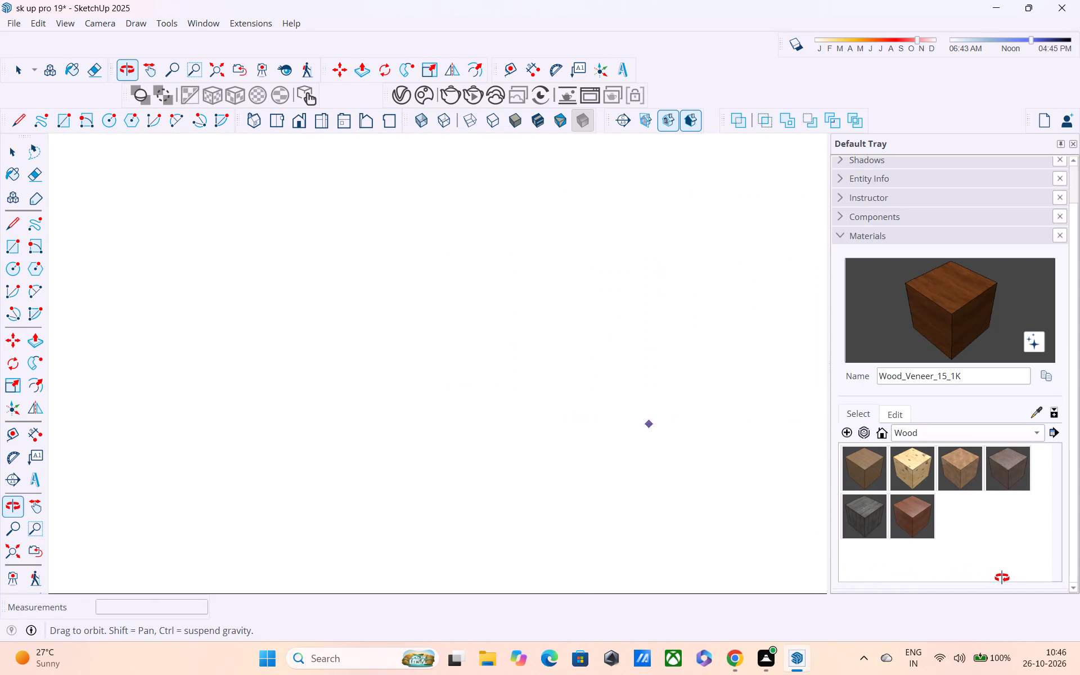
middle_drag(1002, 578, 928, 562)
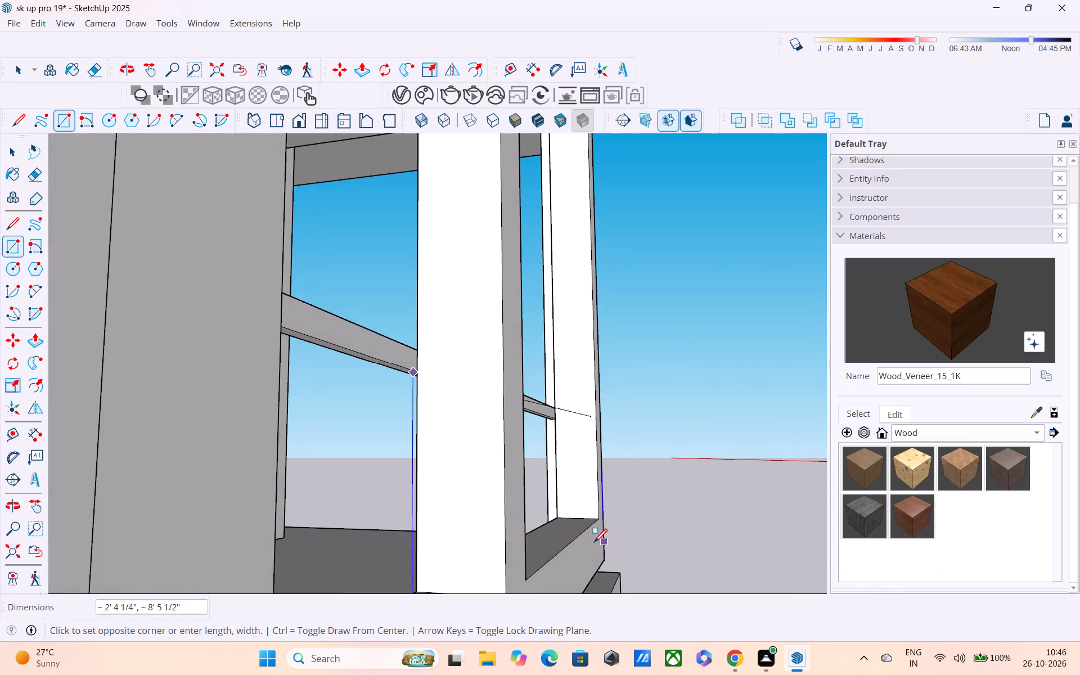
scroll(568, 542, up, 7)
middle_drag(584, 522, 610, 529)
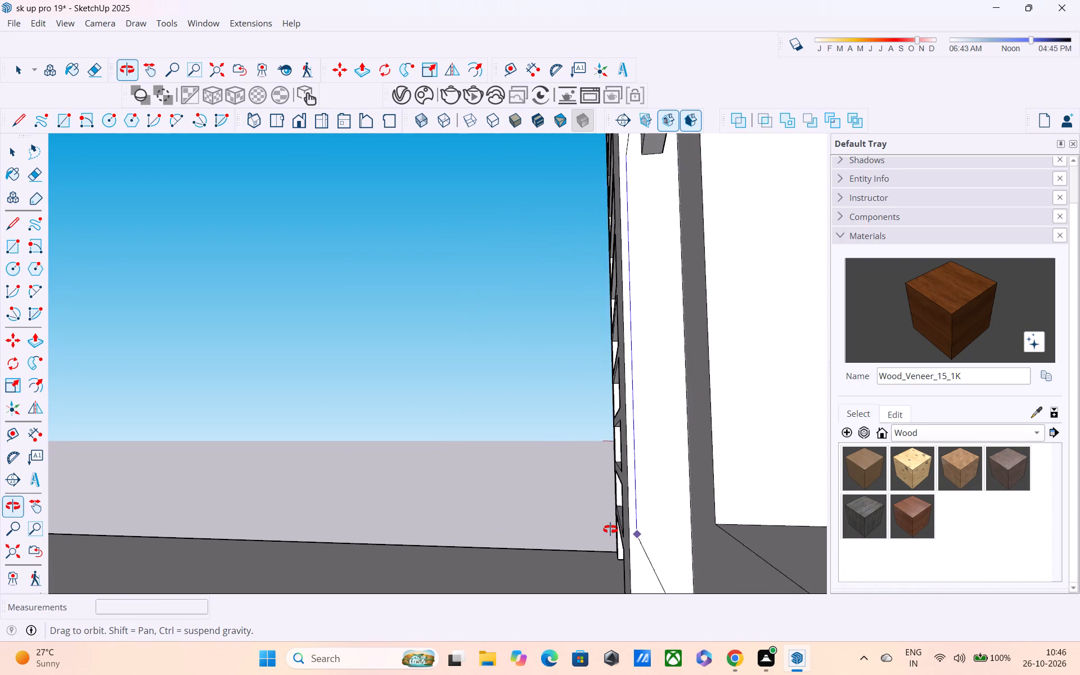
middle_drag(610, 529, 566, 484)
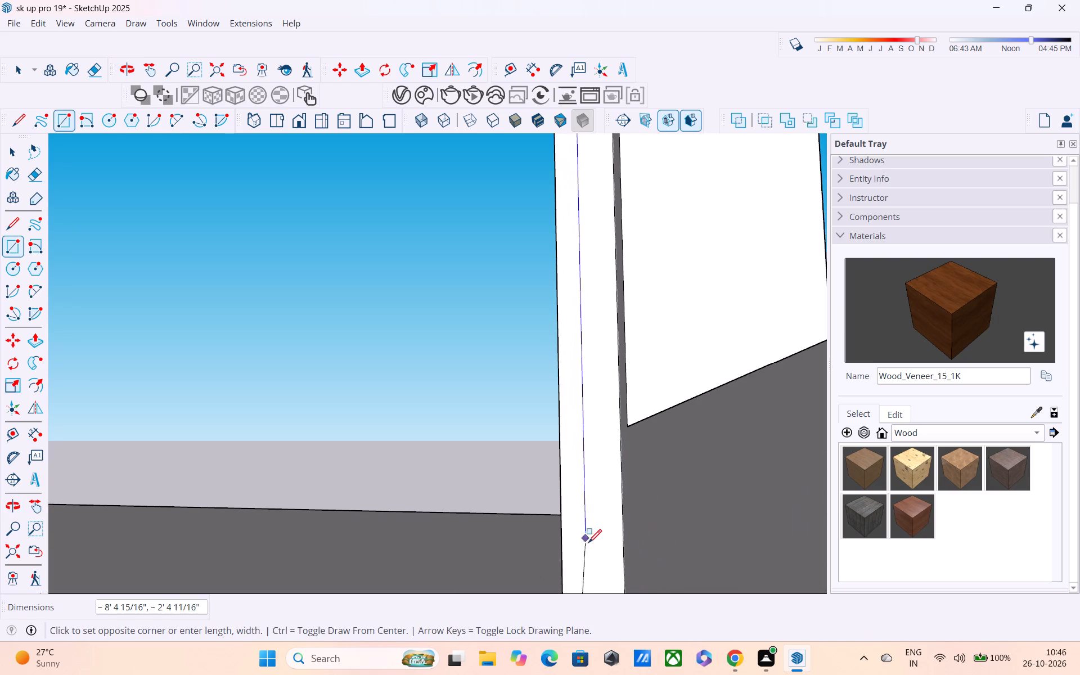
click(594, 561)
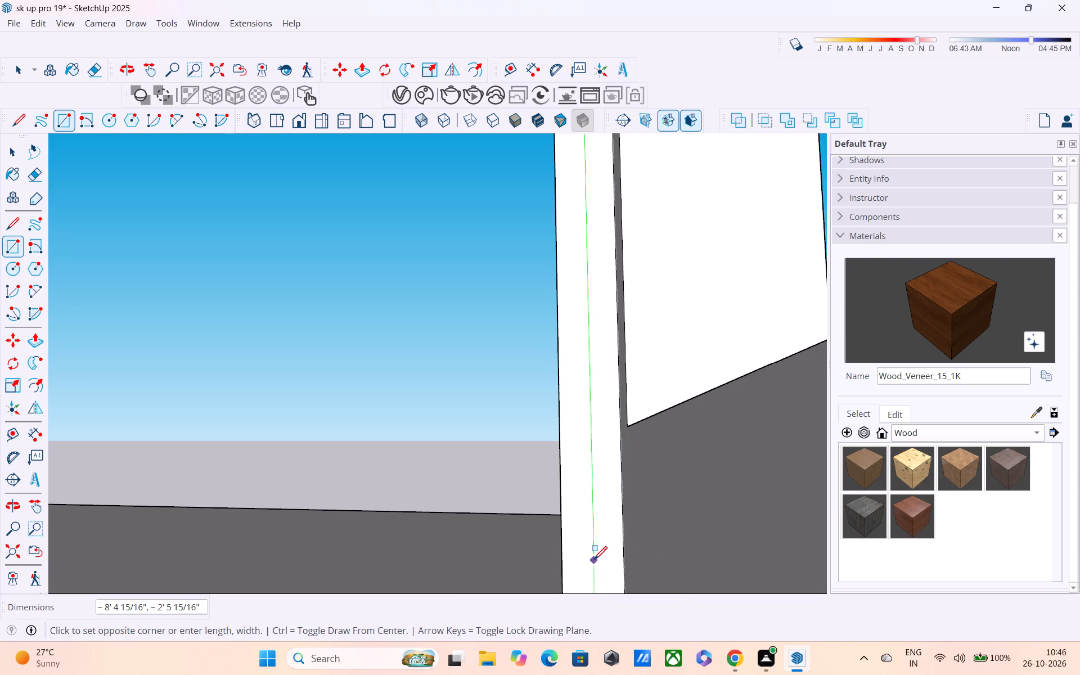
Examine the new panel face below the rail from the facade side.
scroll(611, 543, down, 10)
middle_drag(629, 511, 555, 512)
scroll(555, 512, up, 1)
scroll(554, 512, down, 6)
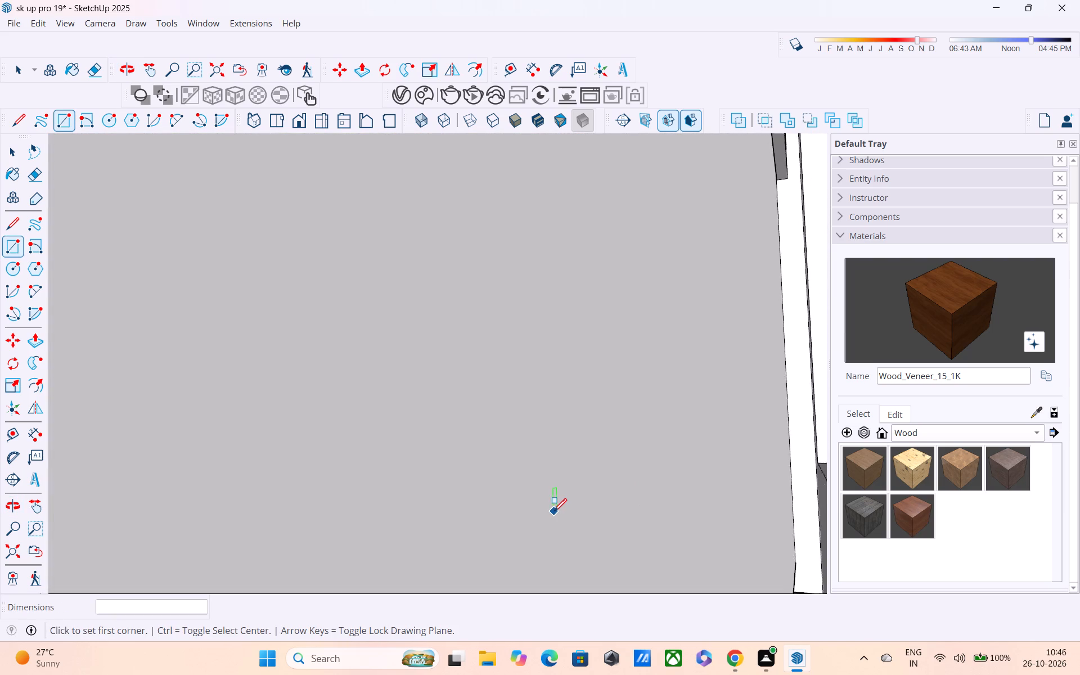
scroll(553, 513, down, 8)
scroll(606, 502, down, 6)
middle_drag(650, 500, 531, 508)
scroll(528, 508, down, 6)
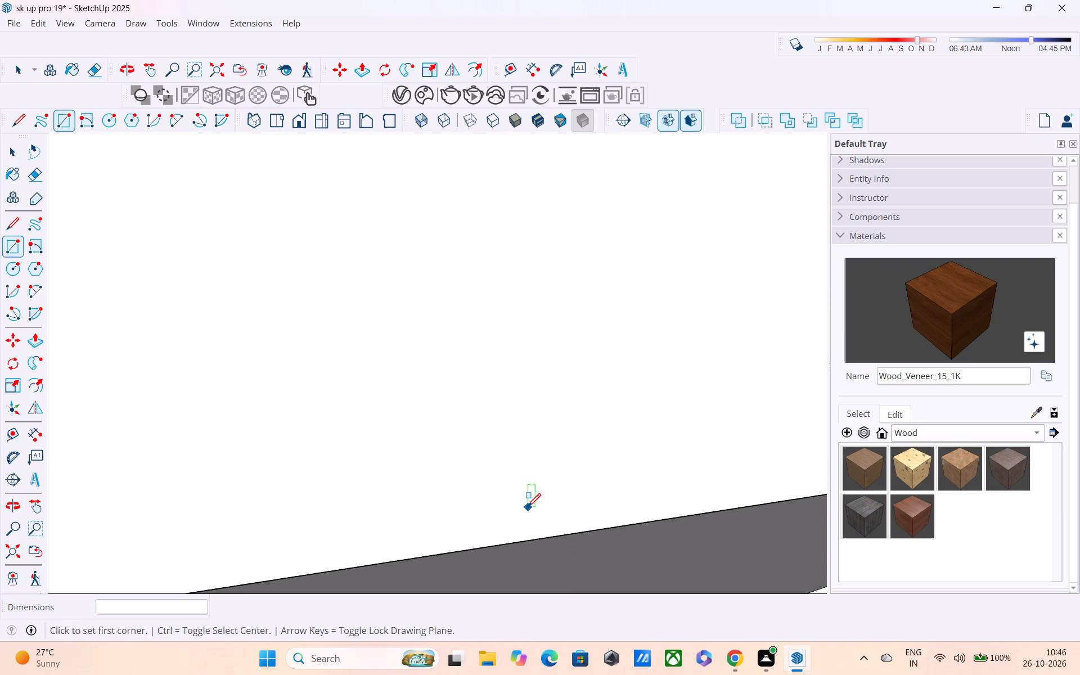
scroll(530, 496, down, 12)
middle_drag(577, 483, 472, 479)
key(space)
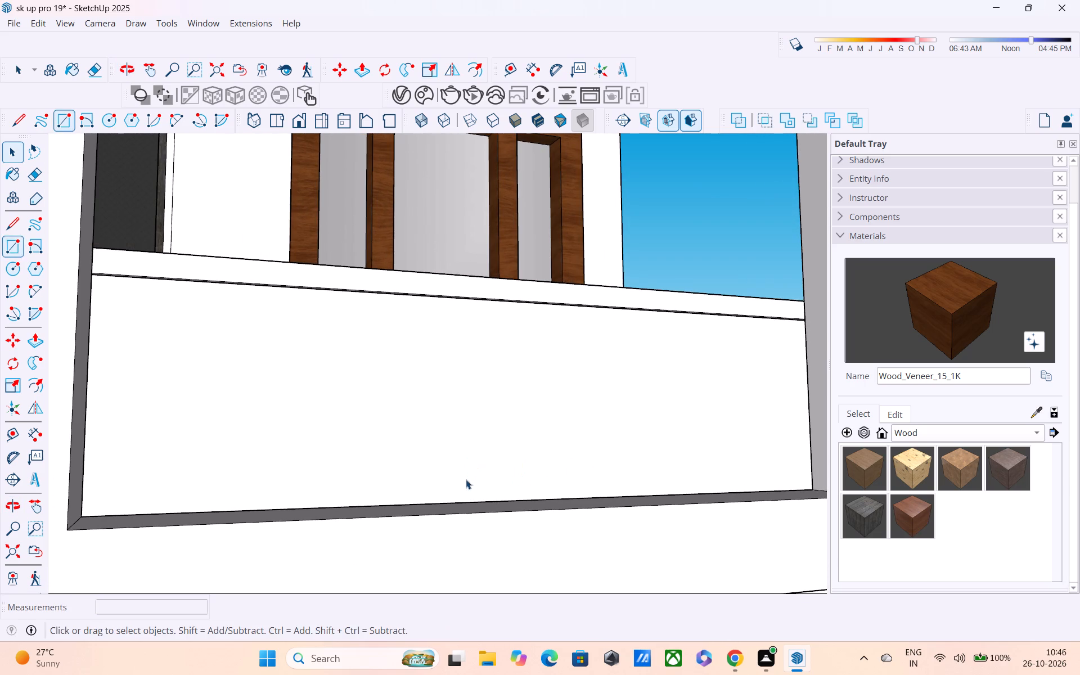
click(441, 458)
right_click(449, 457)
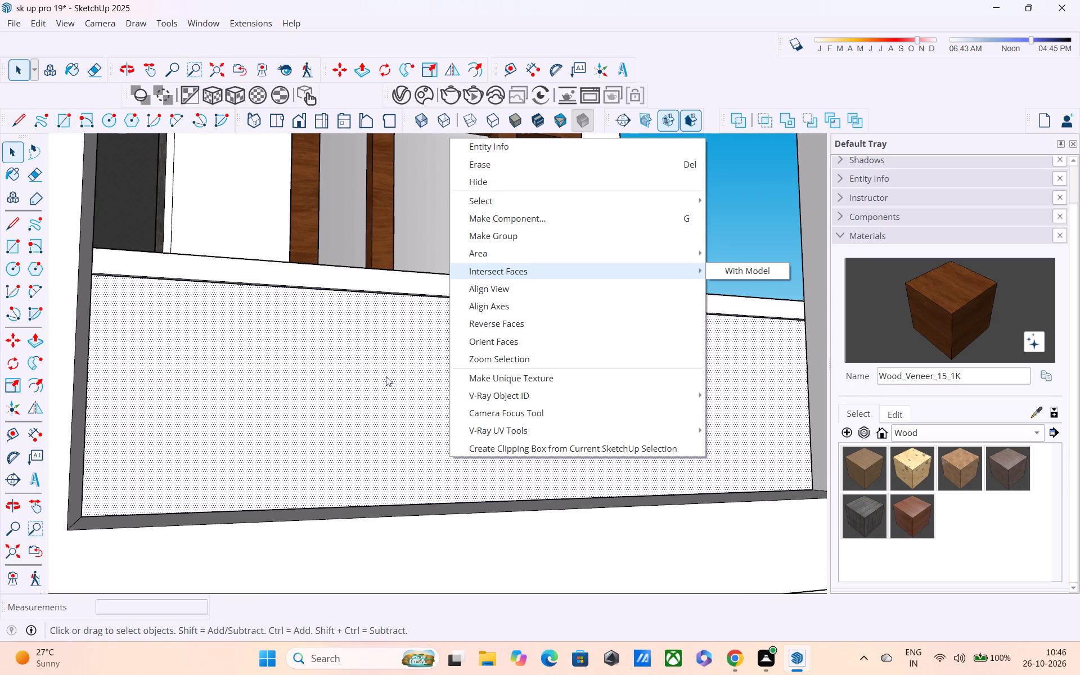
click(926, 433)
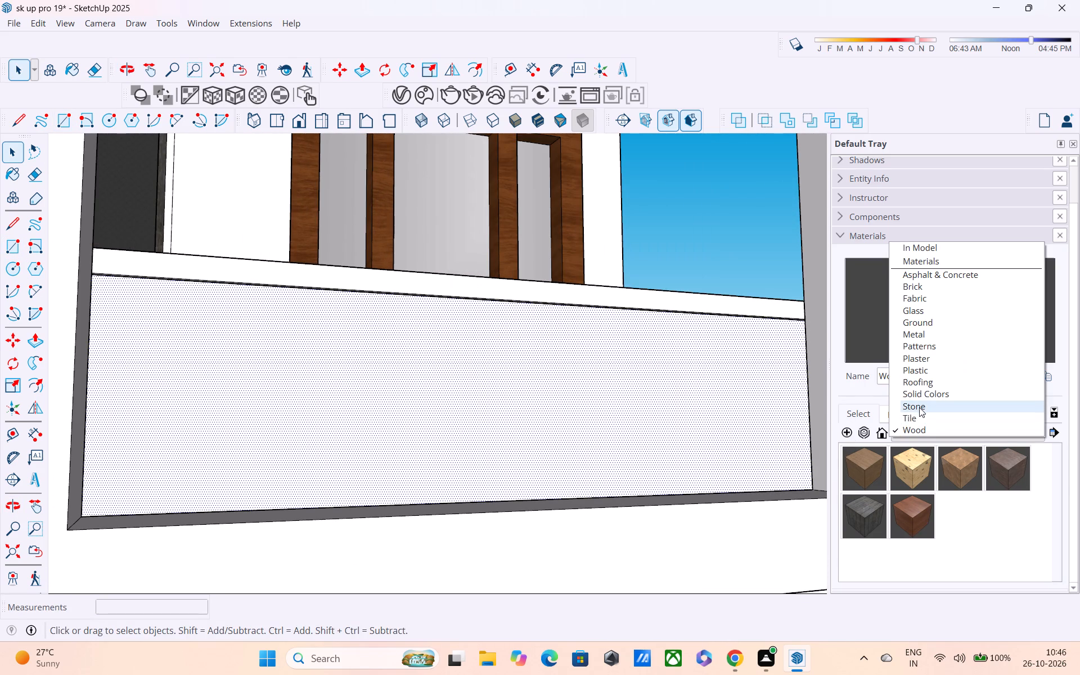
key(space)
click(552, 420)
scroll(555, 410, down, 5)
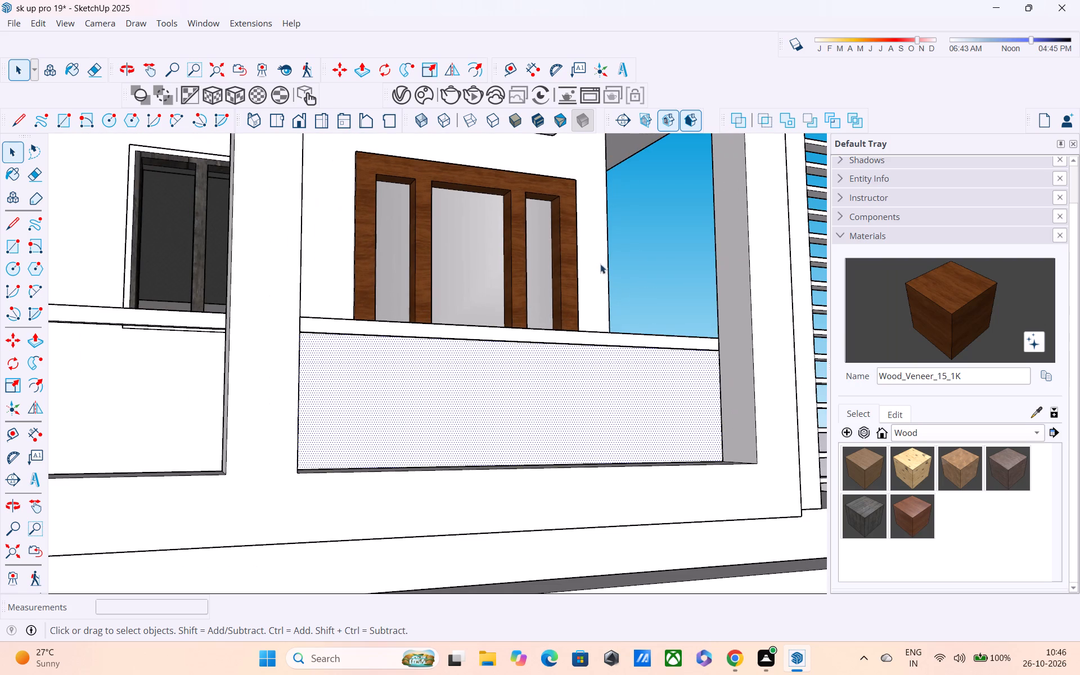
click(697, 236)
Open the group of the balcony's front frame, around the wide opening with the new panel, for editing.
middle_drag(615, 351, 552, 346)
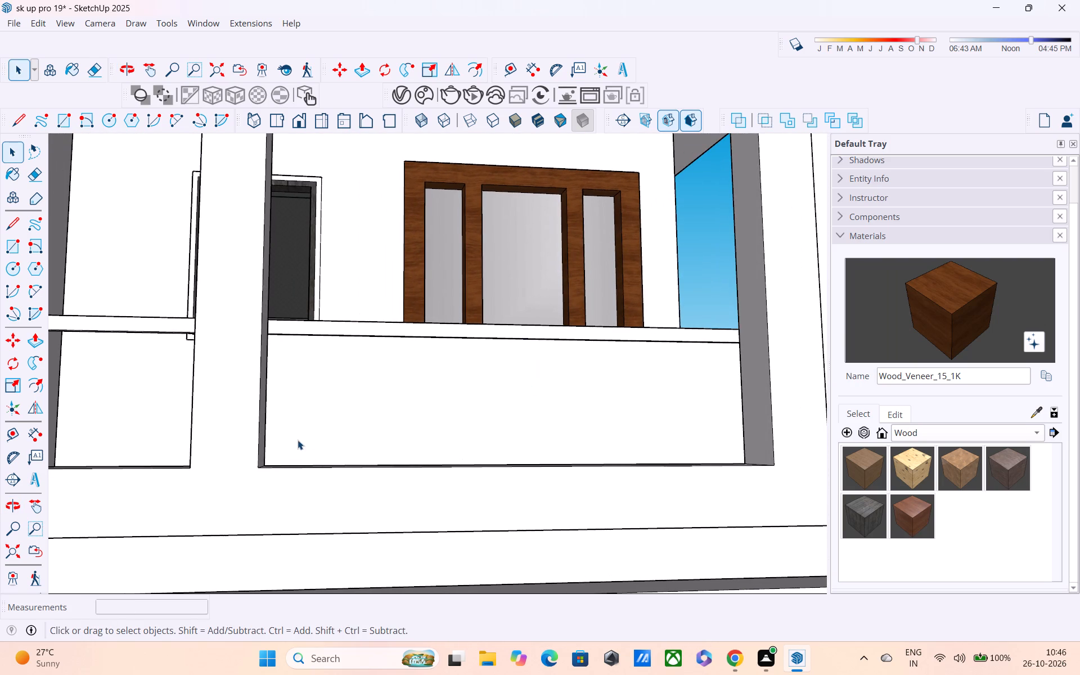
scroll(295, 438, up, 5)
middle_drag(263, 414, 184, 417)
scroll(184, 417, down, 4)
scroll(248, 399, up, 1)
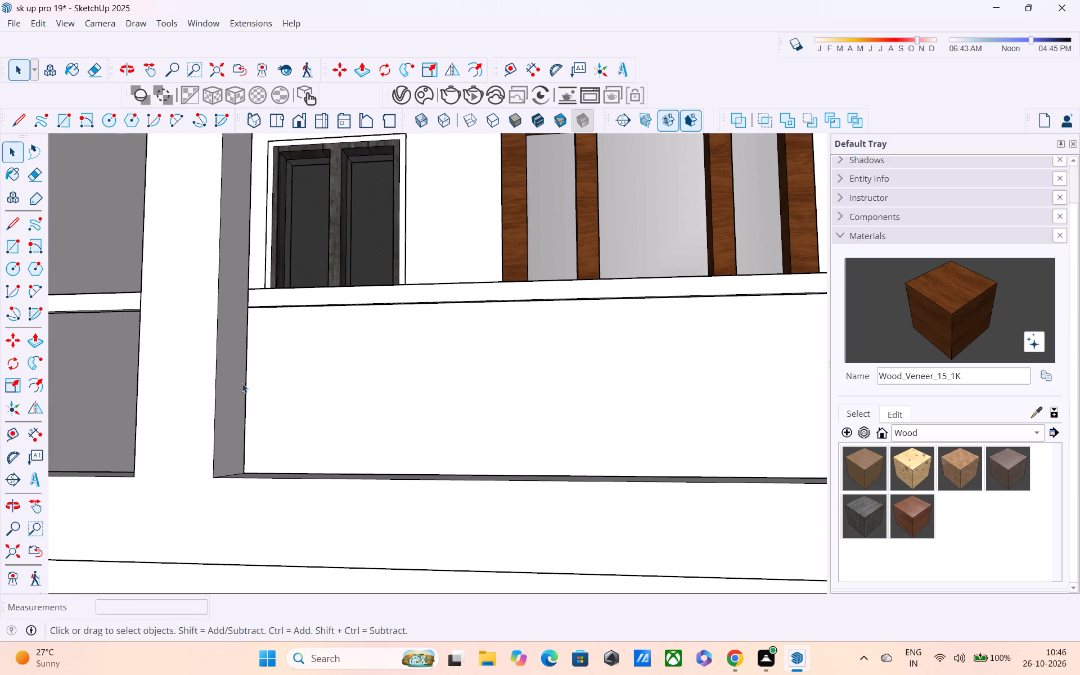
click(245, 369)
click(247, 372)
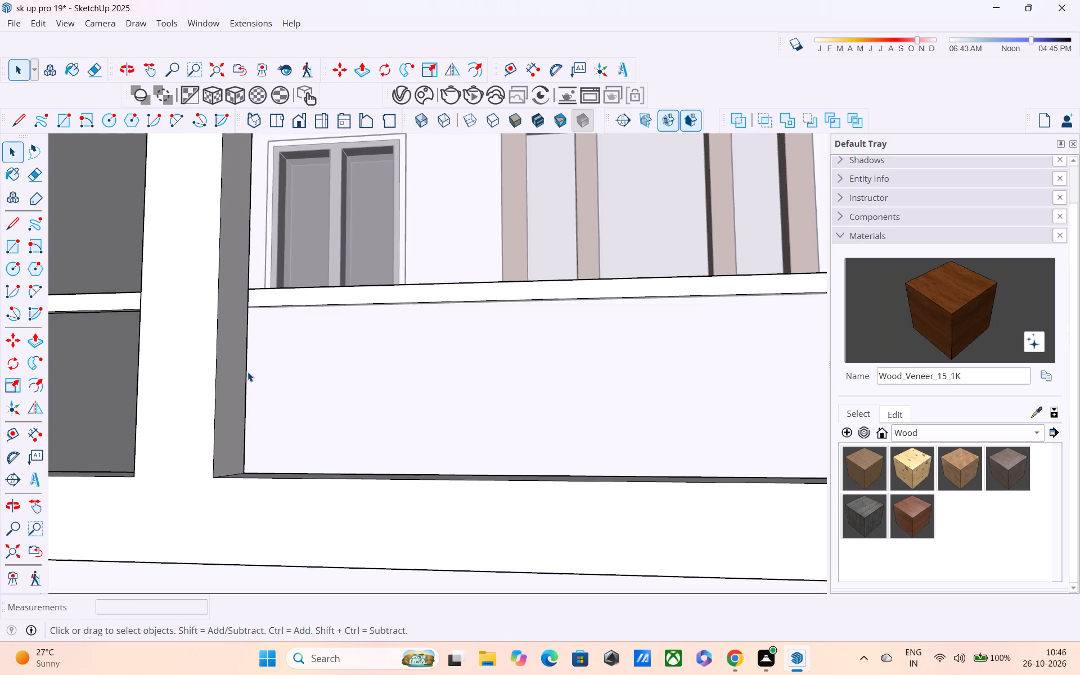
click(247, 372)
click(247, 372)
click(285, 400)
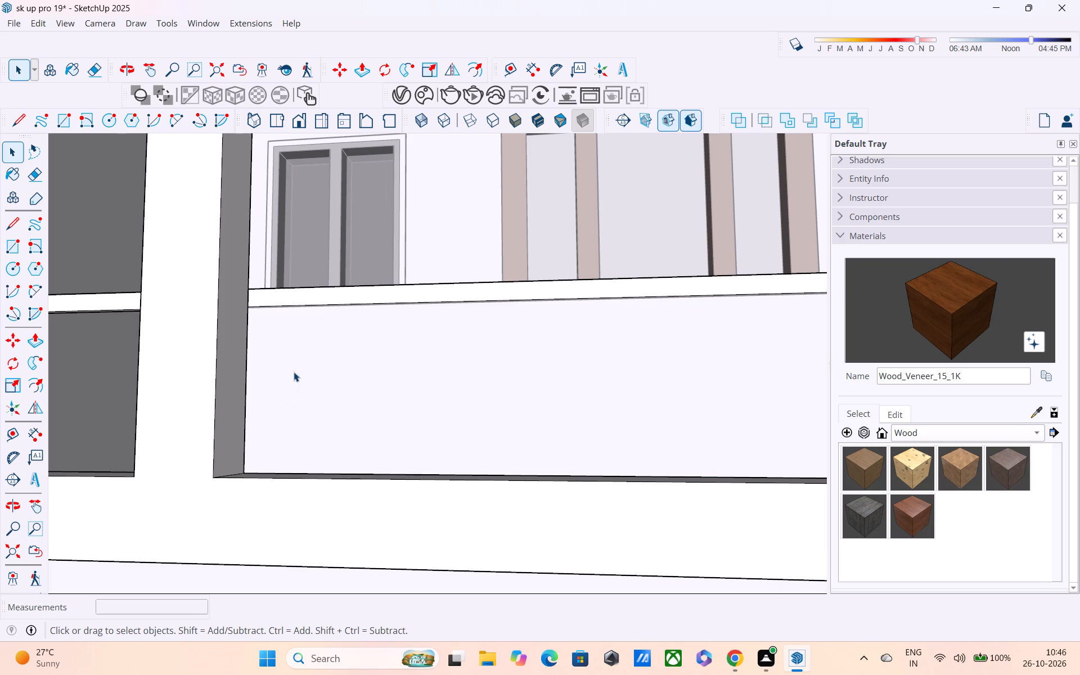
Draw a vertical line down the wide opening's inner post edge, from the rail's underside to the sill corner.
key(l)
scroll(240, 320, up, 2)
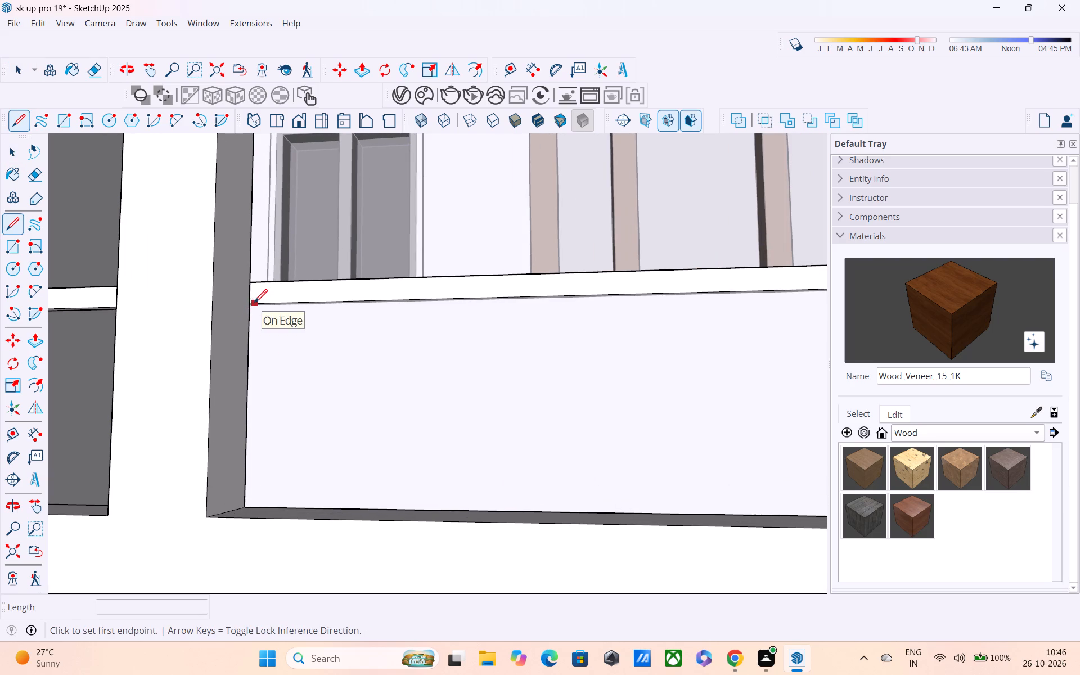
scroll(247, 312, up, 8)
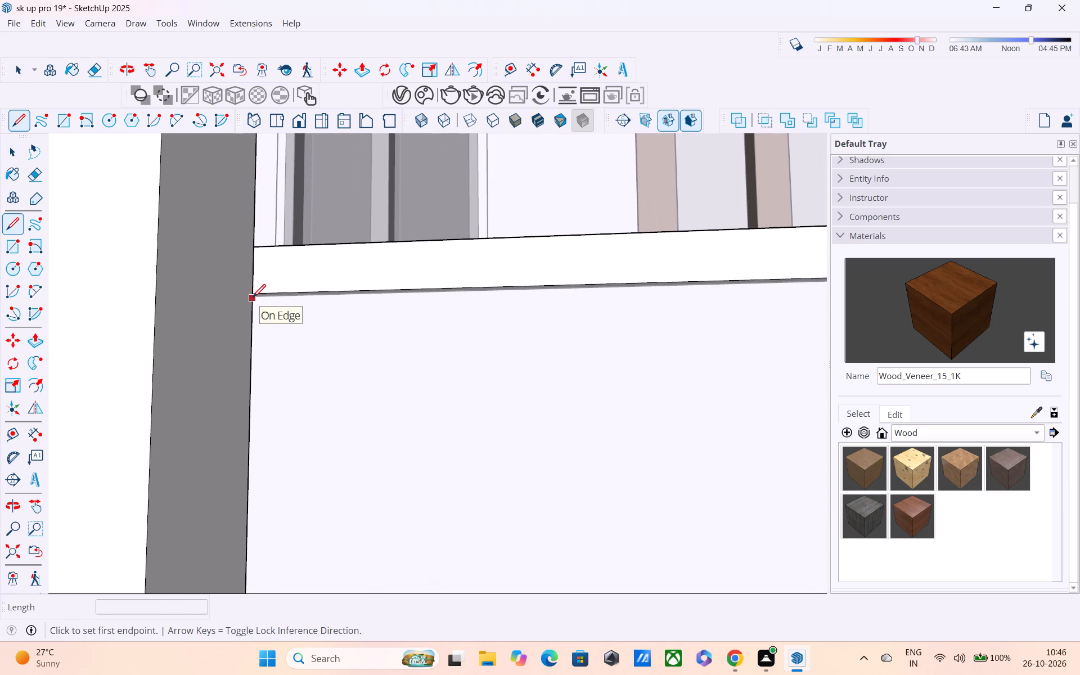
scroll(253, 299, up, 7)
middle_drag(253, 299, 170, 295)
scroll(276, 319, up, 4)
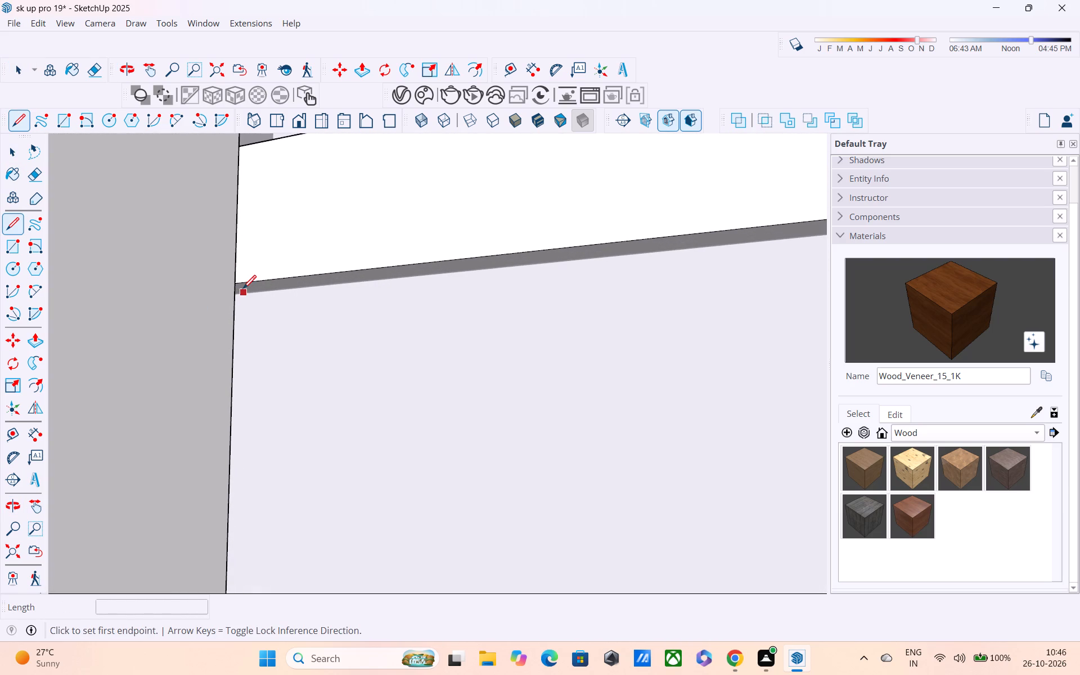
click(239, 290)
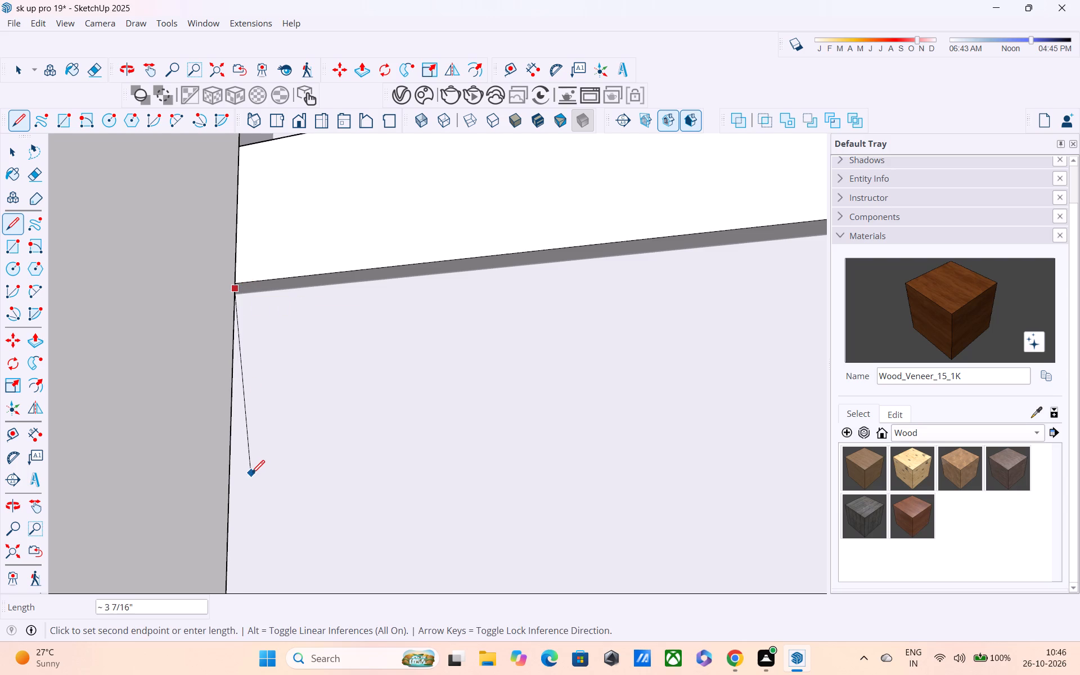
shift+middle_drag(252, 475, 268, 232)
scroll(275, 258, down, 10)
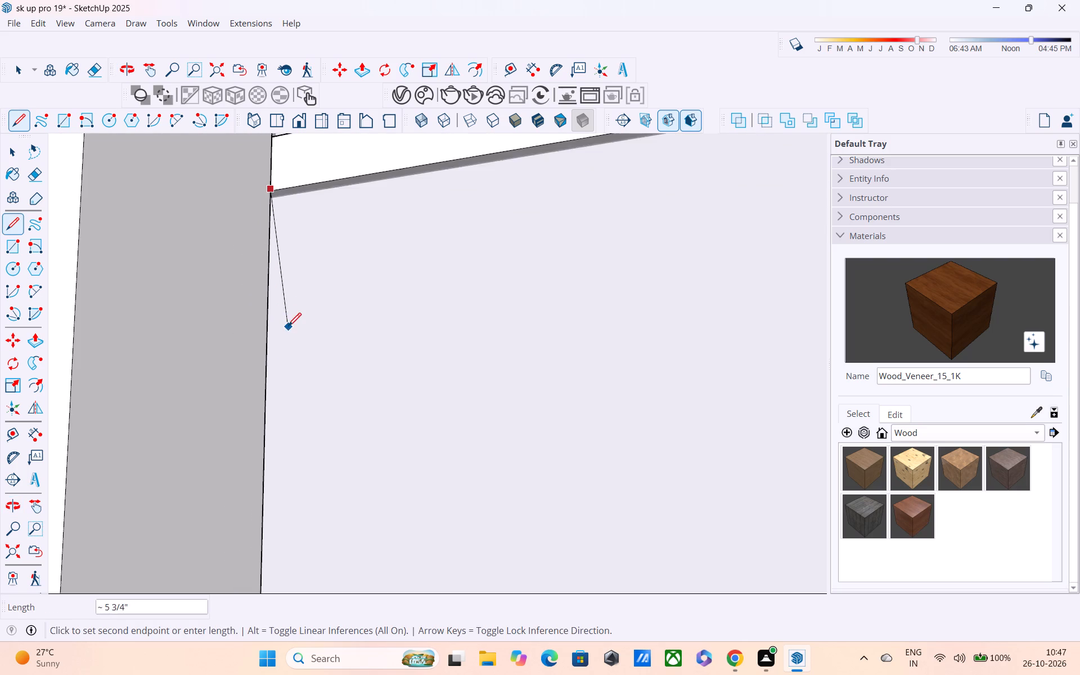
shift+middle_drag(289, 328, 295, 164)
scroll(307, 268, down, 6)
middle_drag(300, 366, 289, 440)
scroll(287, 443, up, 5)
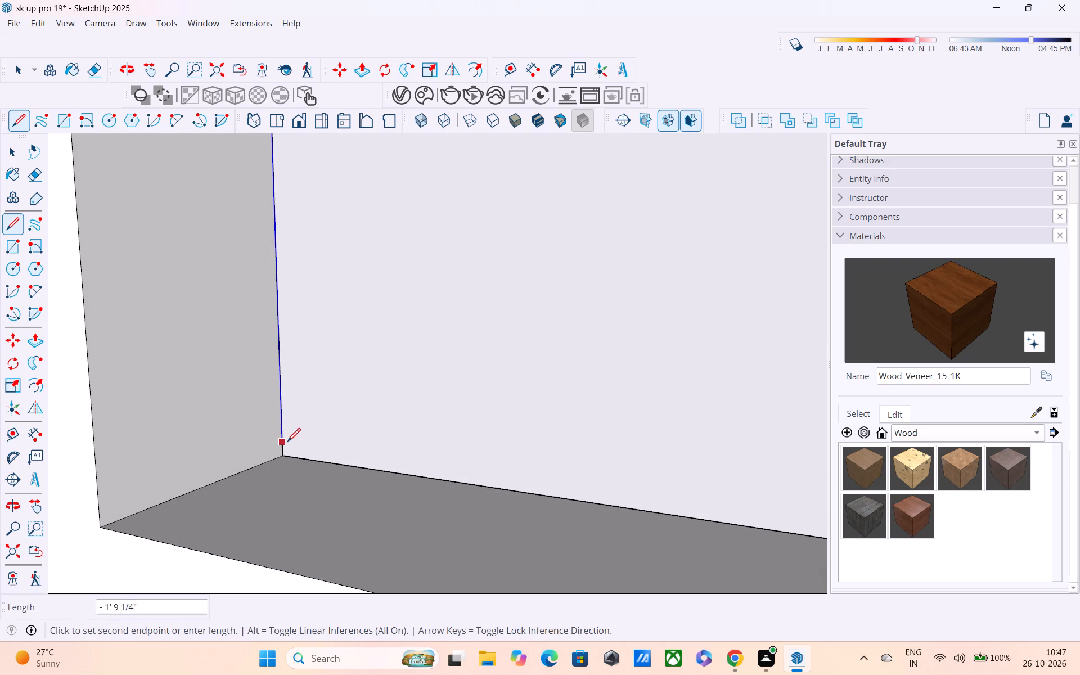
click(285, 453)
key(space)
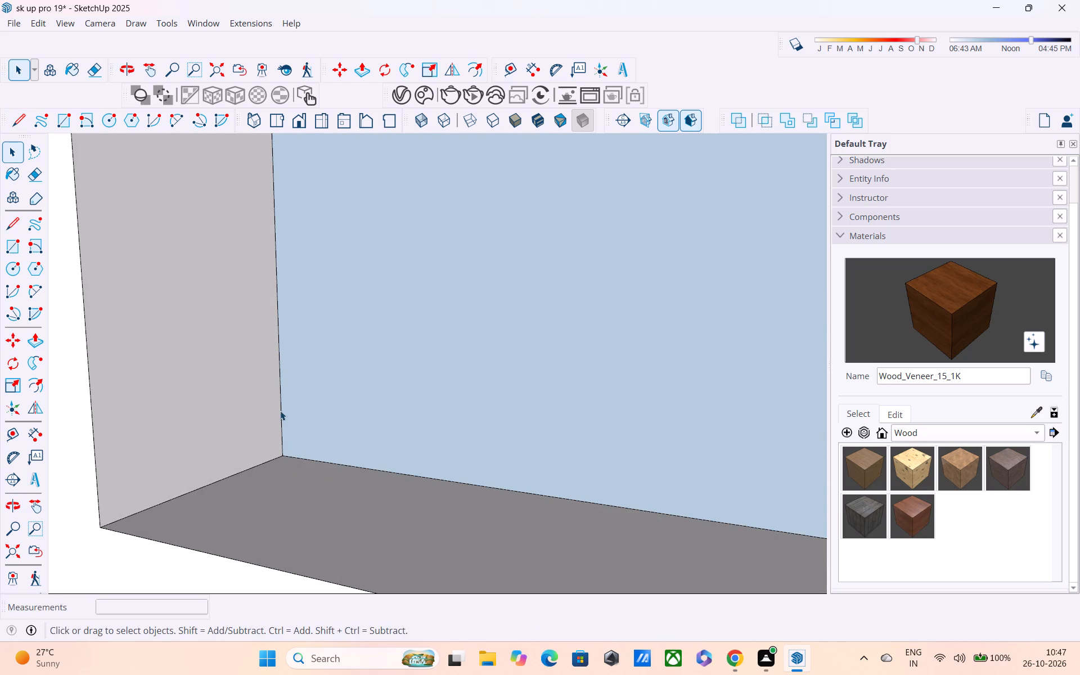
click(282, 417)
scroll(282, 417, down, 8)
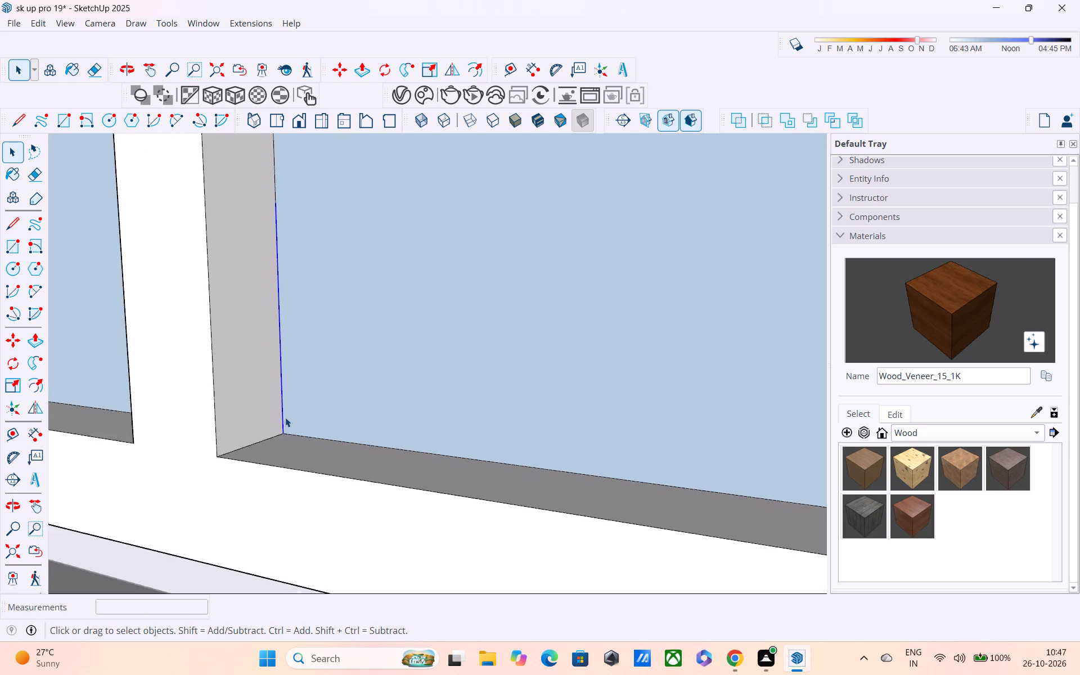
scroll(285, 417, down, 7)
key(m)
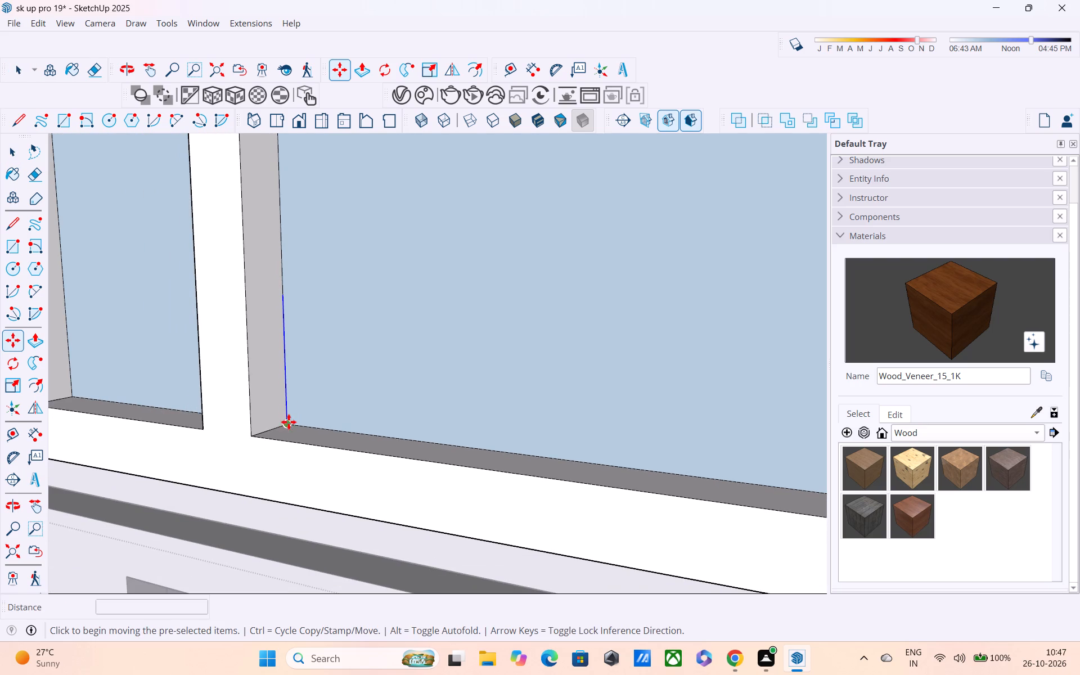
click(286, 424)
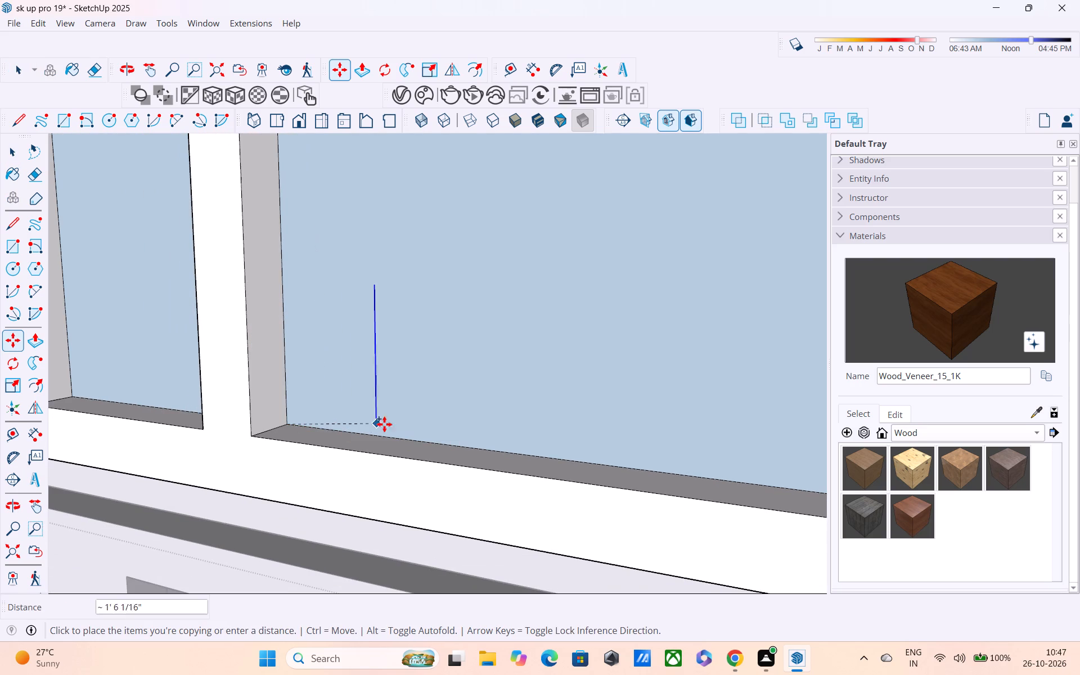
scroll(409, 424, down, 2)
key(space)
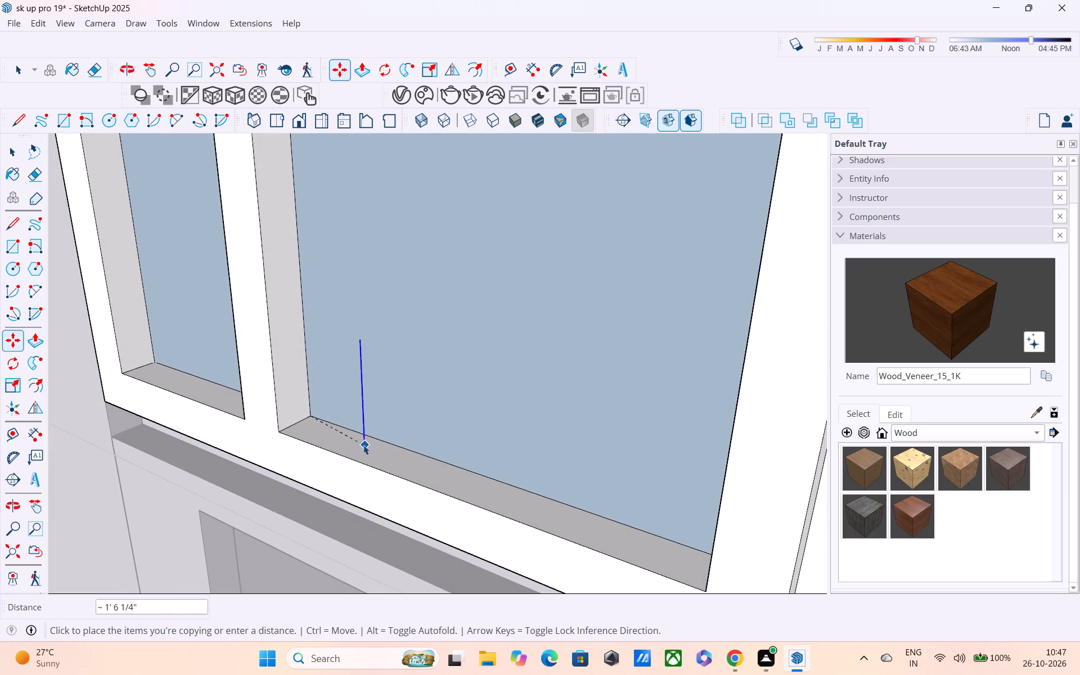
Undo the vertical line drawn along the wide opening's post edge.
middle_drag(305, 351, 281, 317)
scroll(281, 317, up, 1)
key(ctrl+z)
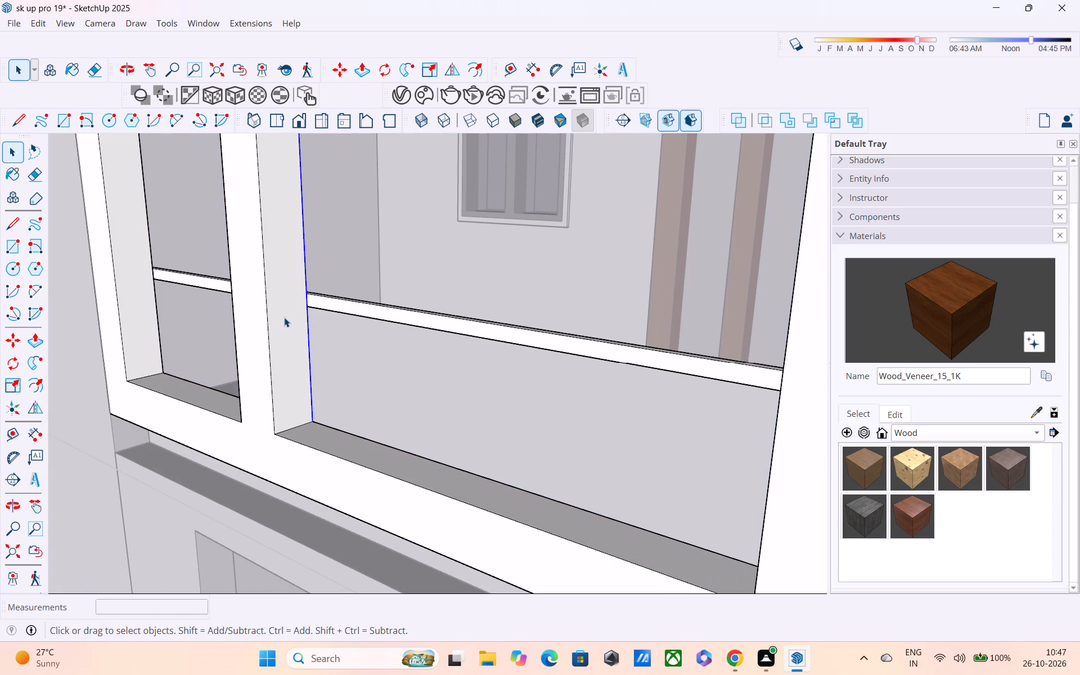
Draw a vertical line about 1' 10 15/16" long, slightly off the wide opening's post, from the rail's underside to the sill.
middle_drag(309, 312, 388, 445)
scroll(372, 416, down, 5)
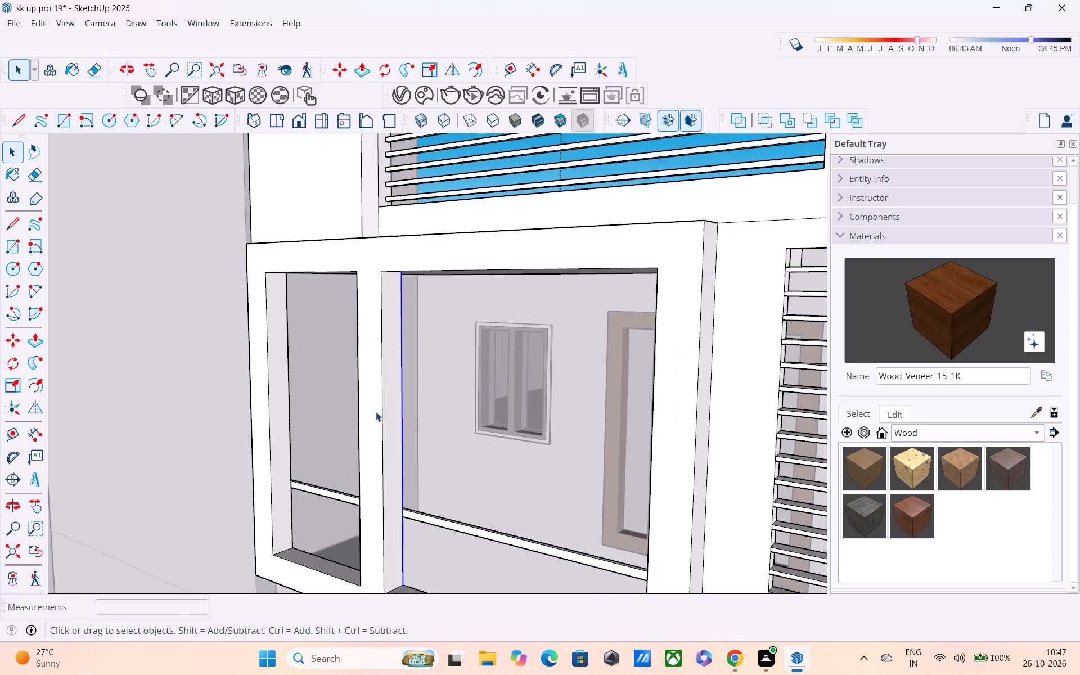
scroll(376, 412, down, 1)
middle_drag(395, 432, 373, 279)
scroll(373, 279, up, 10)
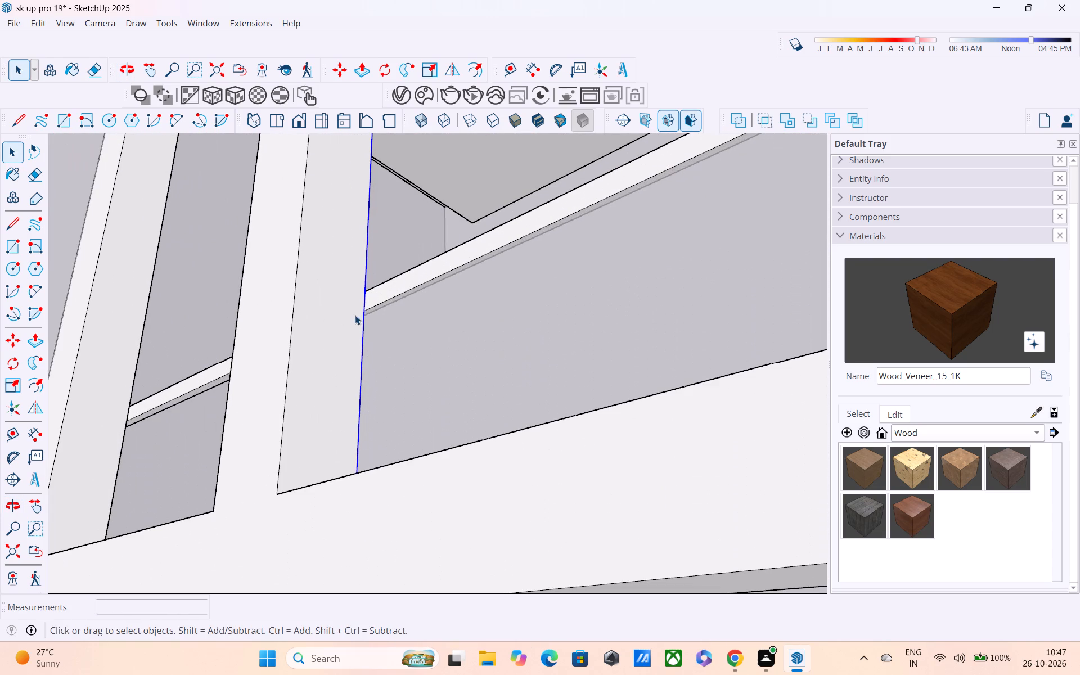
key(l)
scroll(350, 316, up, 9)
middle_drag(377, 325, 287, 350)
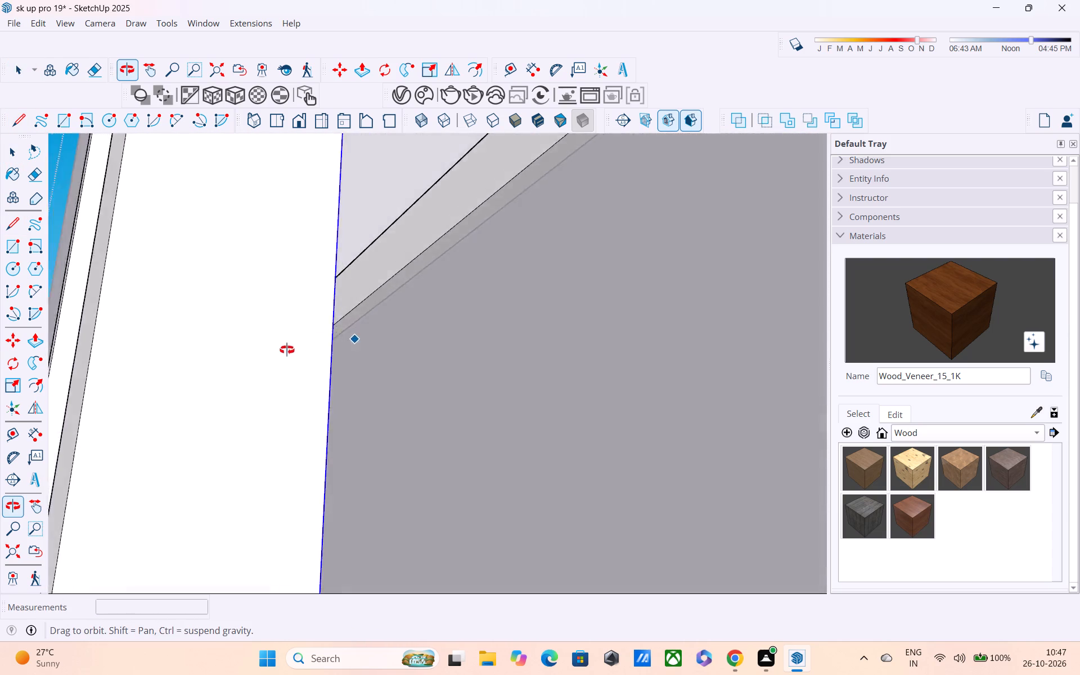
middle_drag(287, 350, 225, 407)
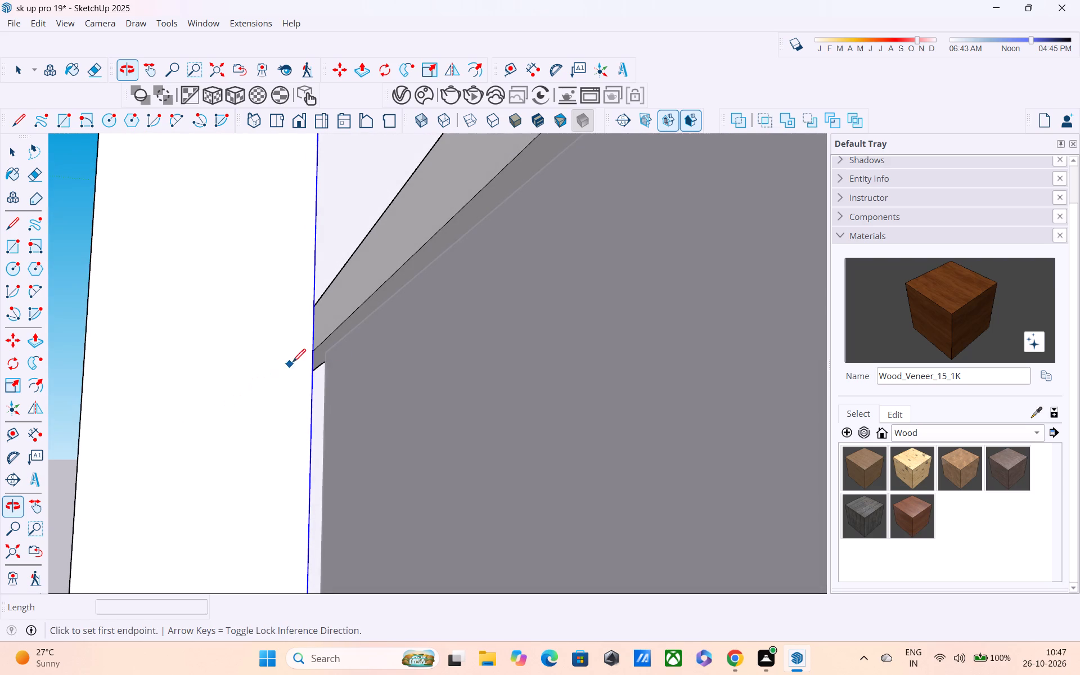
middle_drag(362, 326, 449, 370)
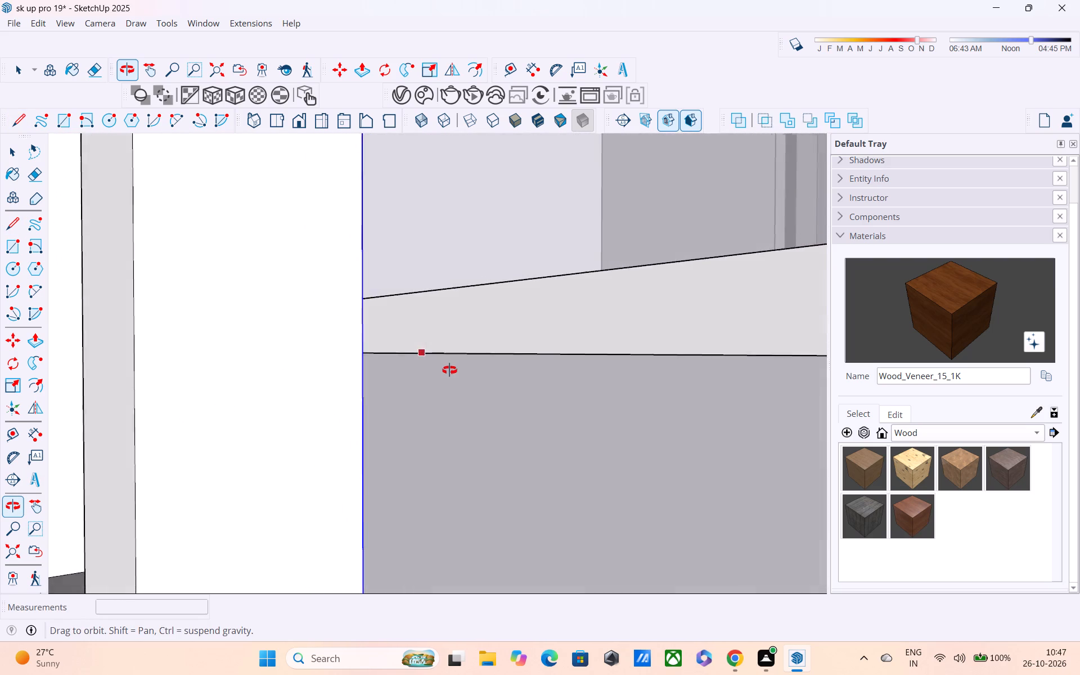
middle_drag(449, 370, 377, 312)
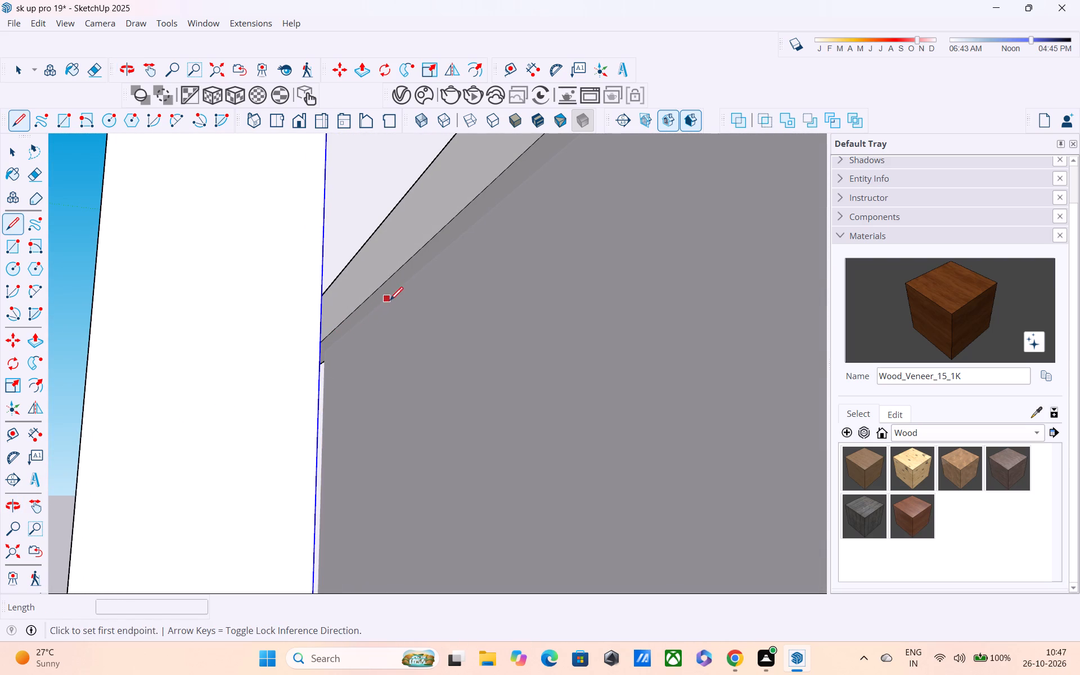
middle_drag(411, 283, 353, 323)
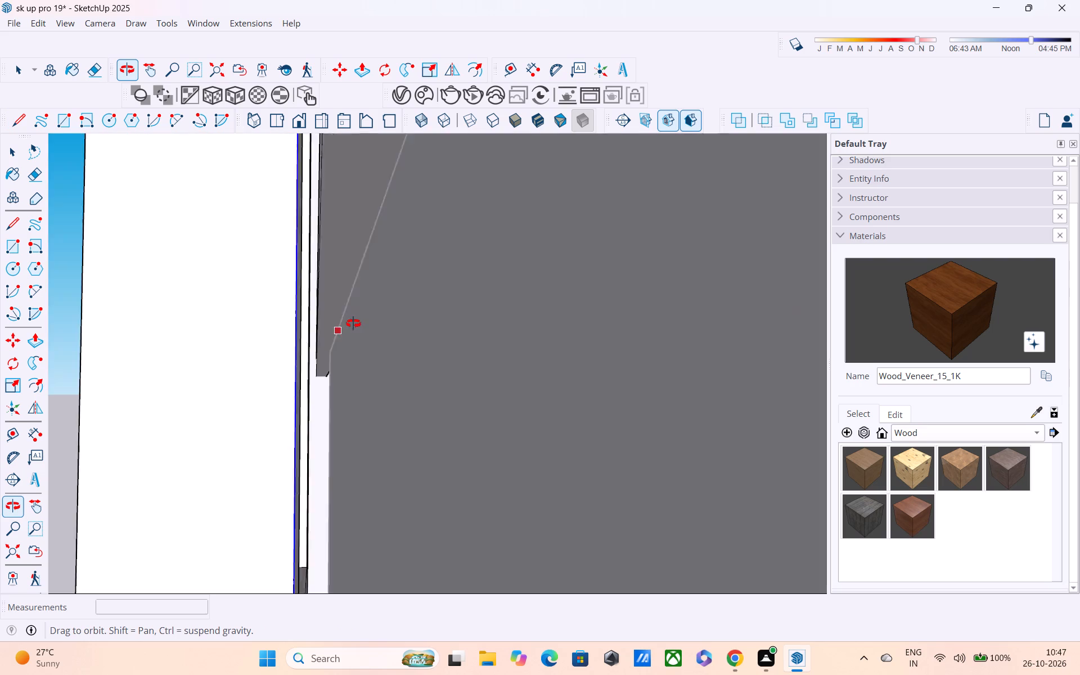
middle_drag(353, 323, 569, 268)
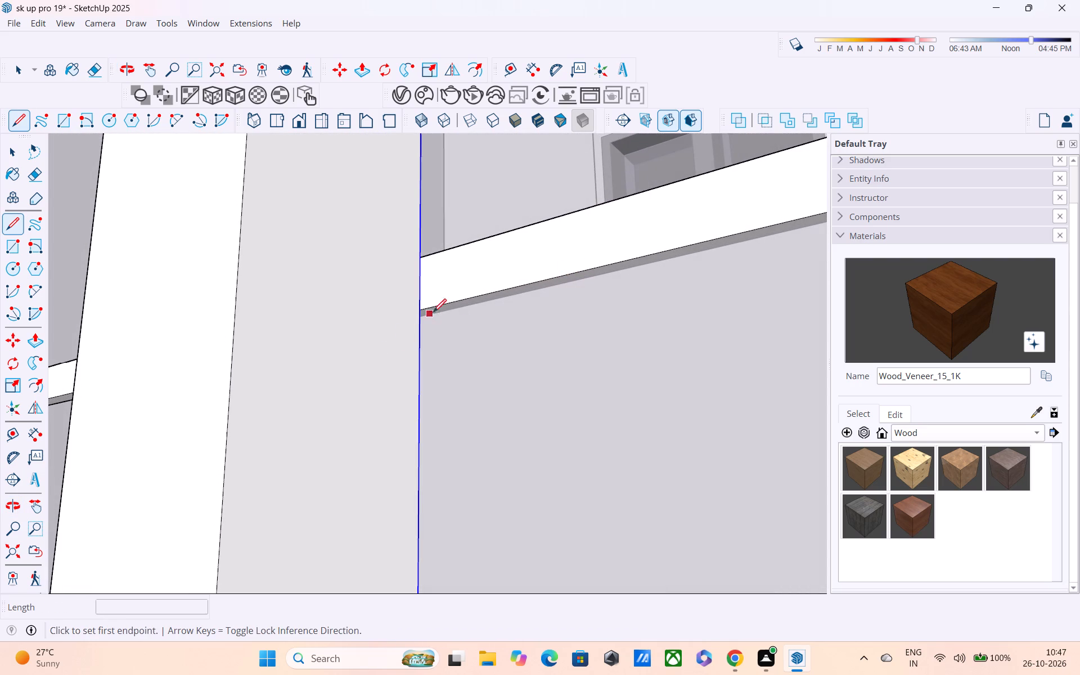
click(429, 316)
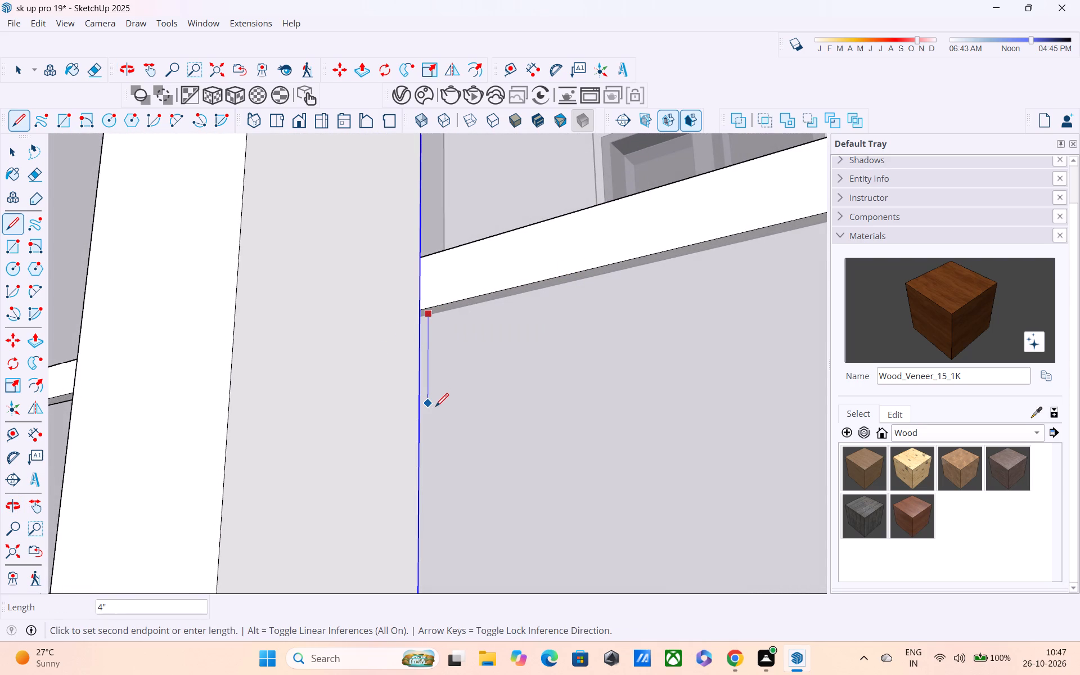
middle_drag(435, 409, 435, 207)
shift+scroll(436, 222, down, 1)
scroll(443, 255, down, 5)
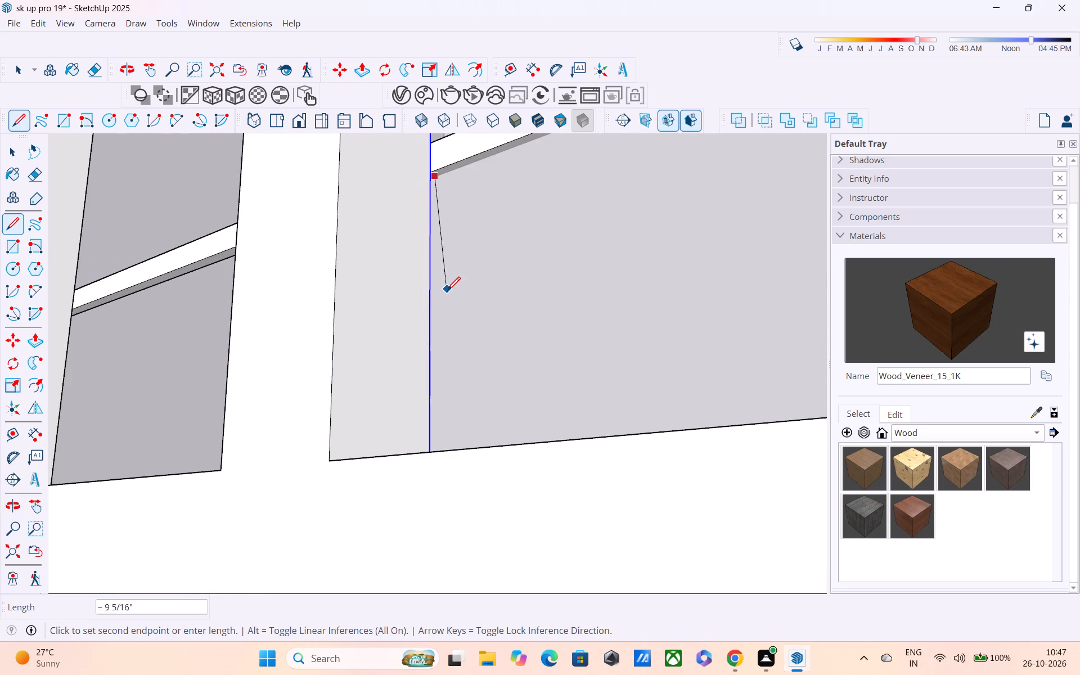
middle_drag(446, 311, 677, 382)
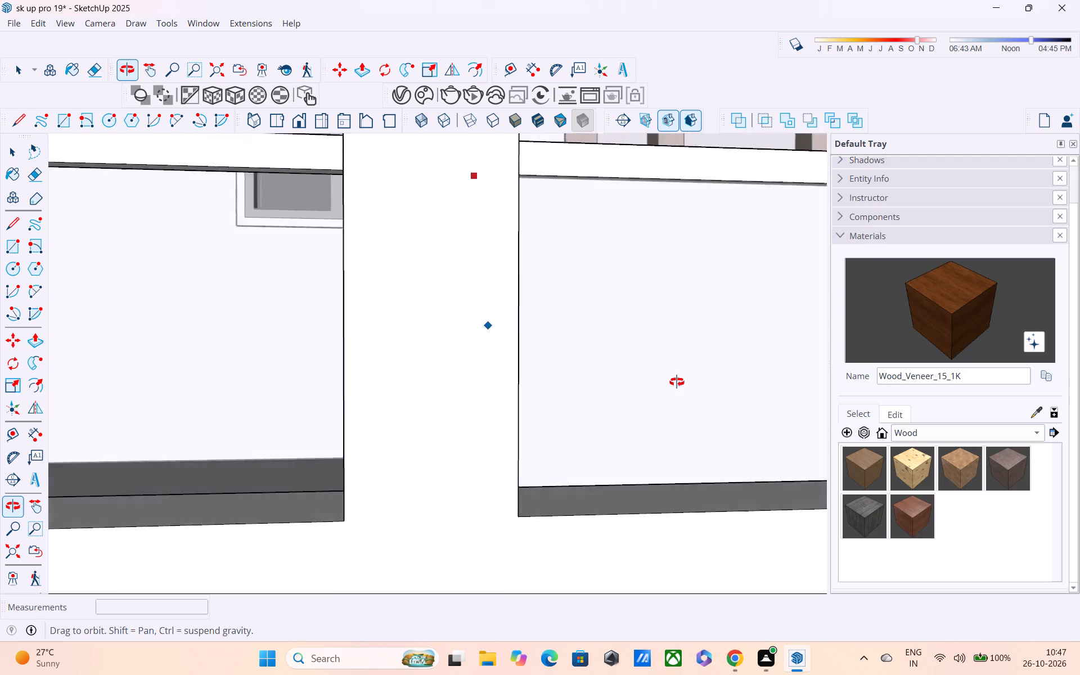
middle_drag(677, 382, 392, 376)
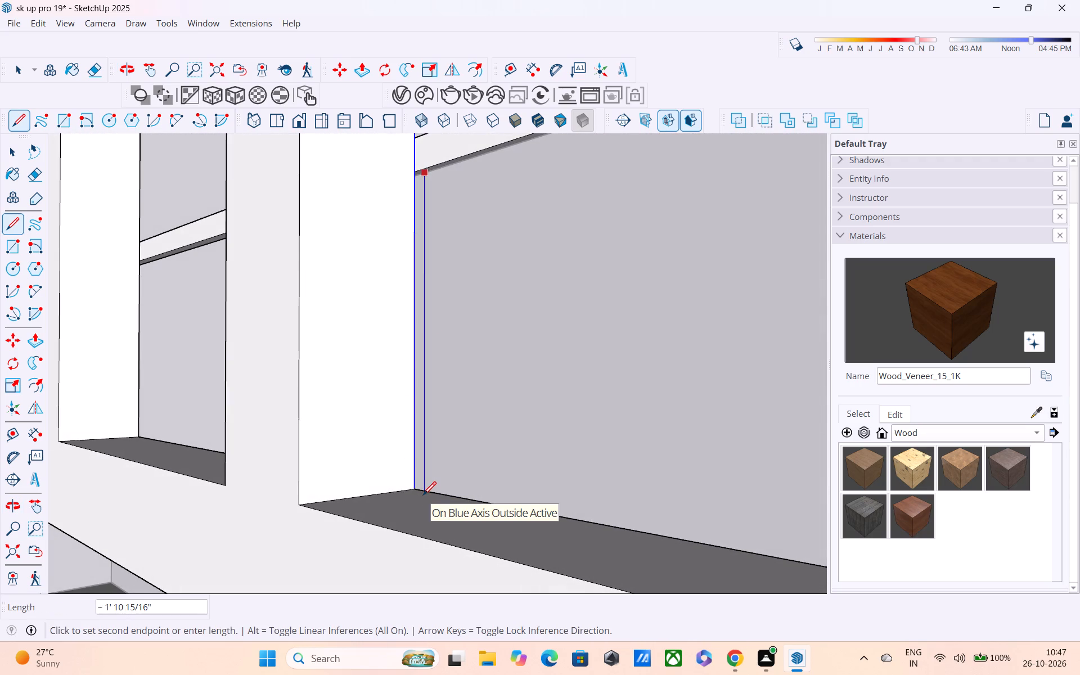
click(423, 496)
key(space)
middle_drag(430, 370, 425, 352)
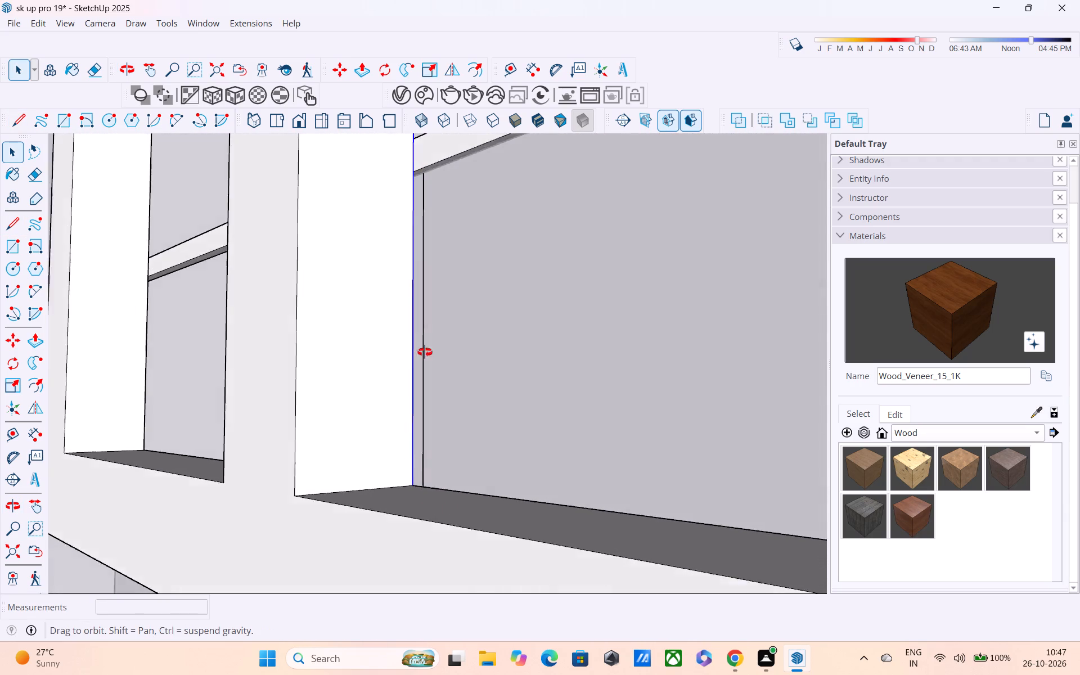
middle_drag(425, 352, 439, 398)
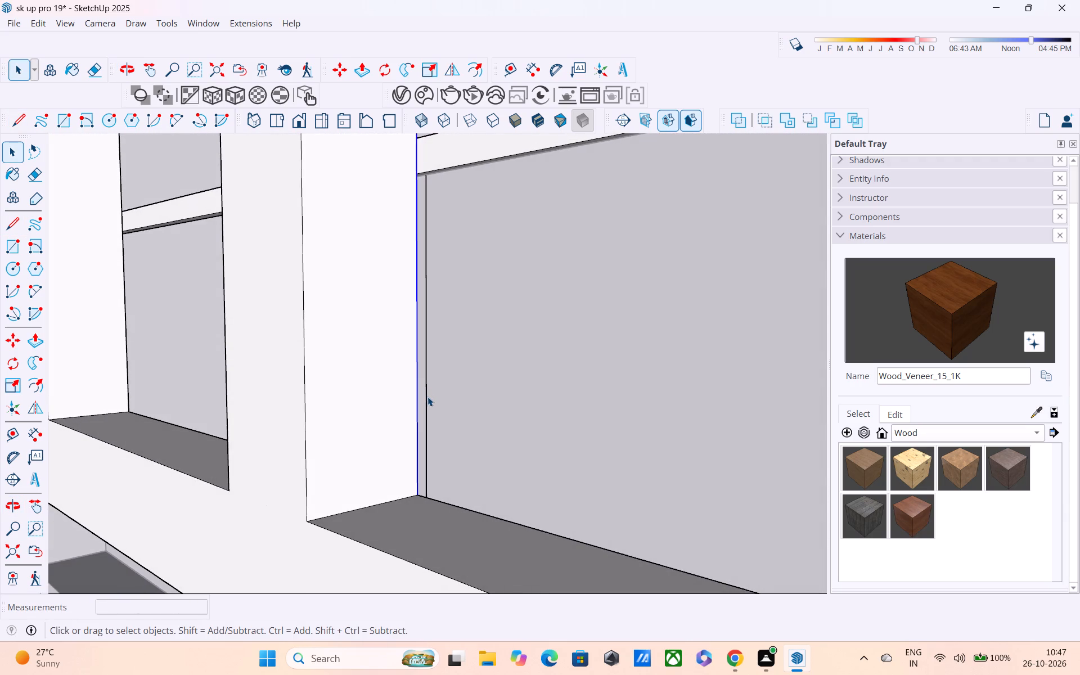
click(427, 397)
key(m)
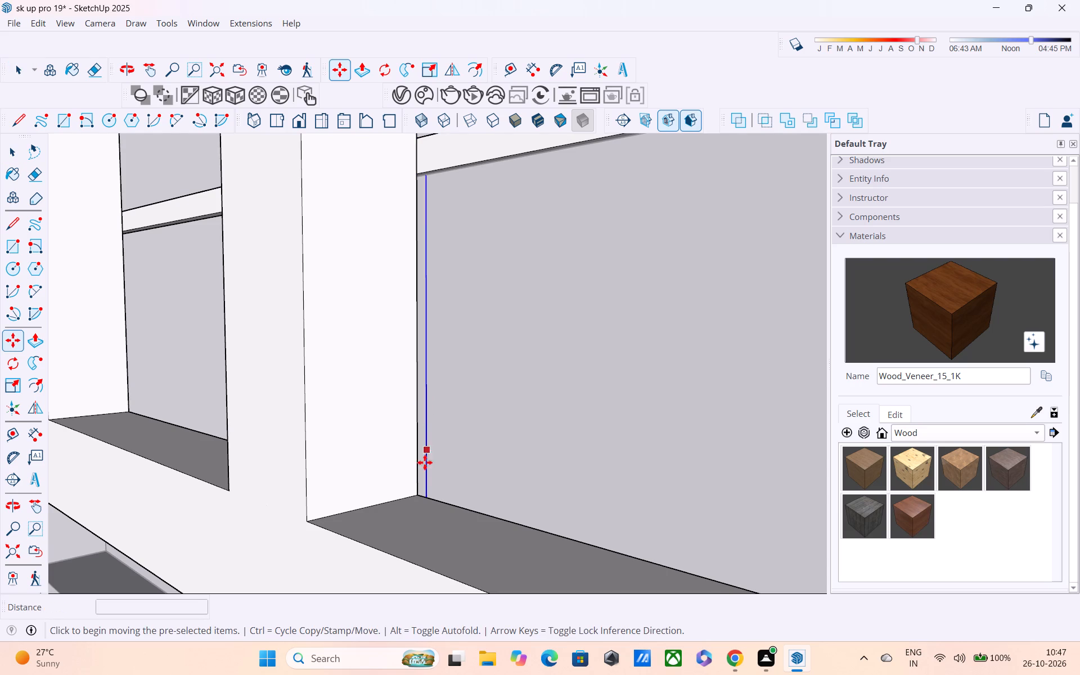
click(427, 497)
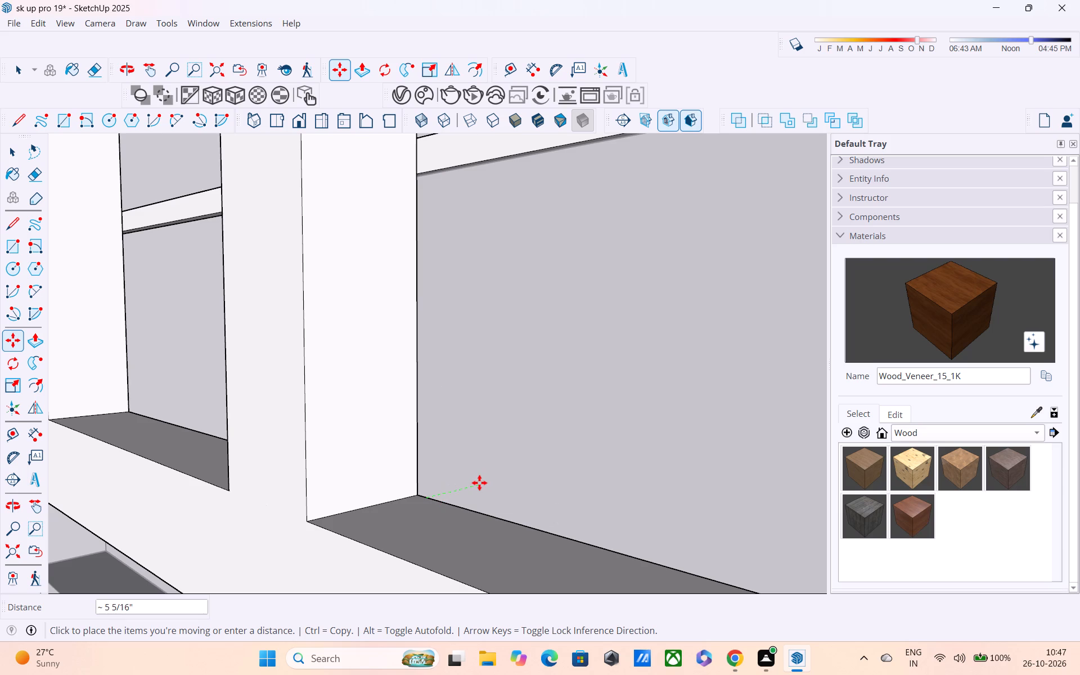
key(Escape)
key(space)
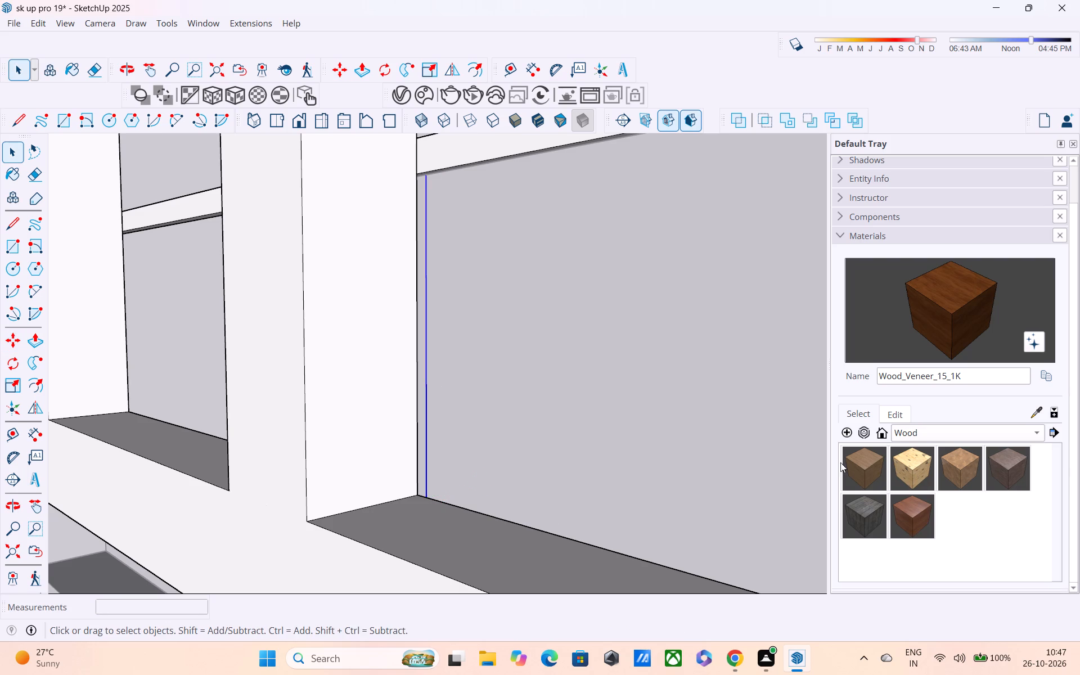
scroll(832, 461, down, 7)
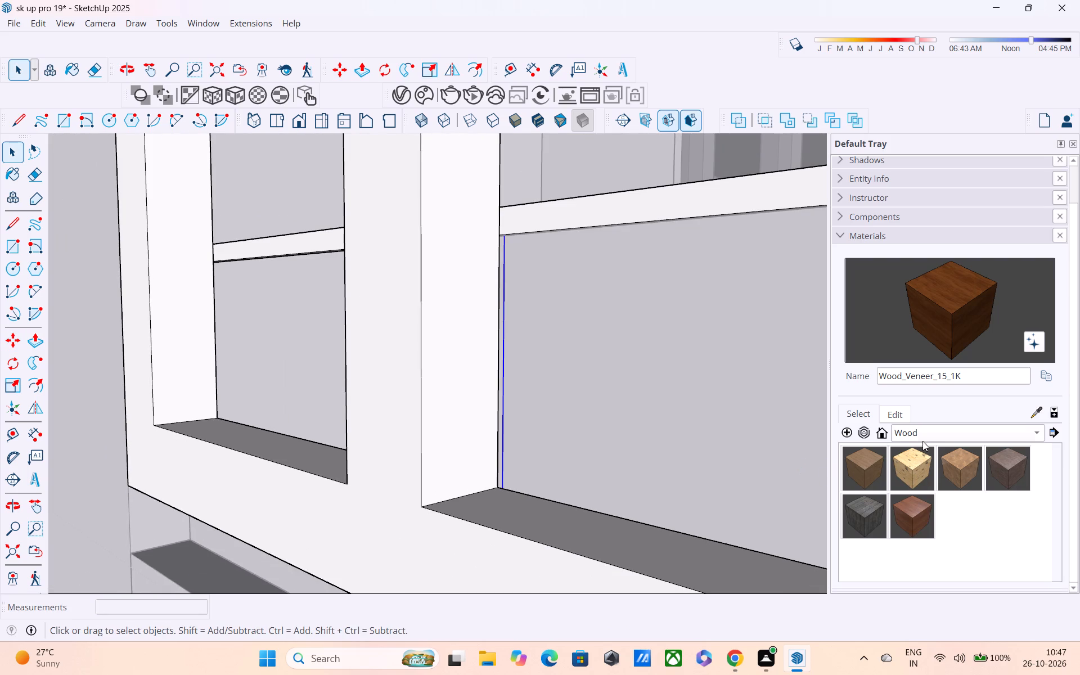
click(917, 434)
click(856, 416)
Show the Glass collection in the materials library.
click(924, 431)
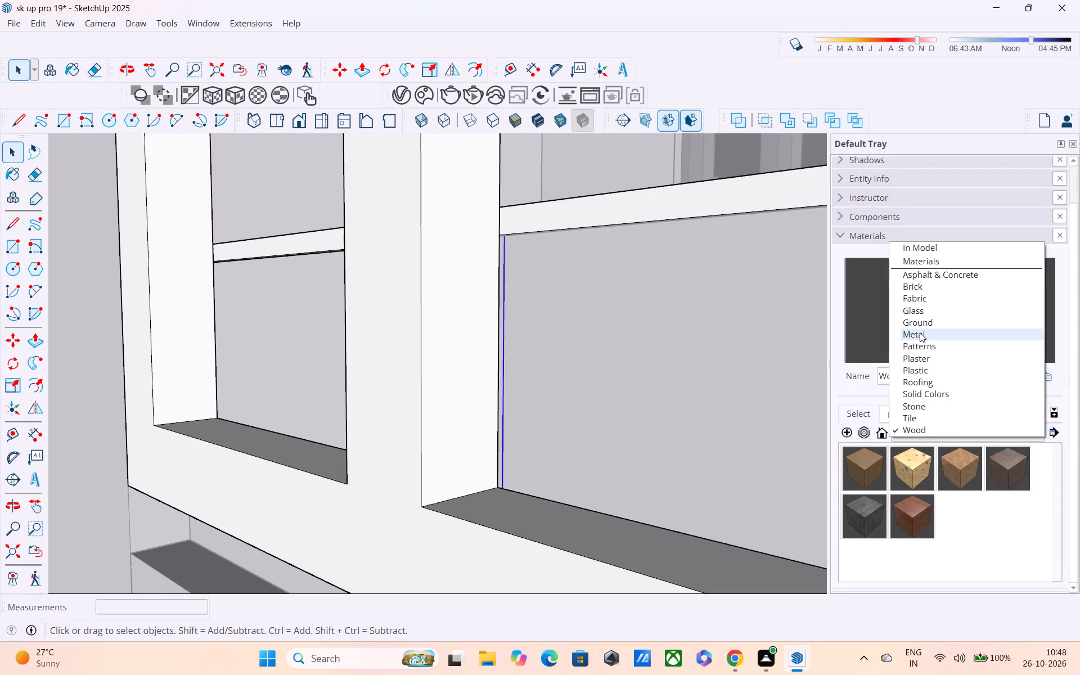
click(916, 313)
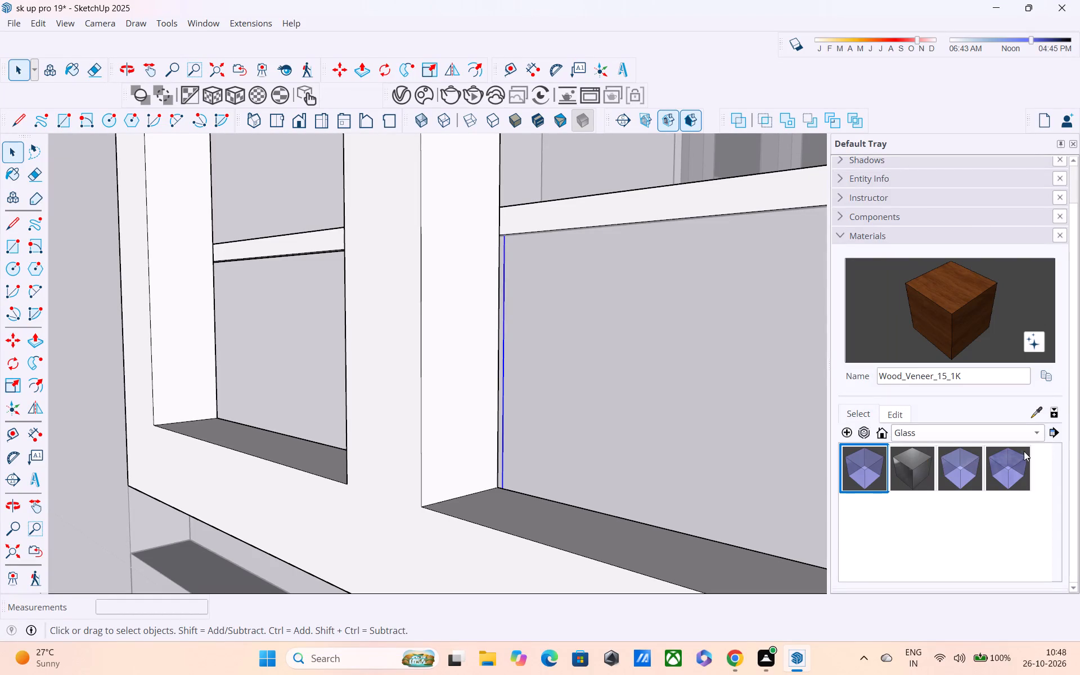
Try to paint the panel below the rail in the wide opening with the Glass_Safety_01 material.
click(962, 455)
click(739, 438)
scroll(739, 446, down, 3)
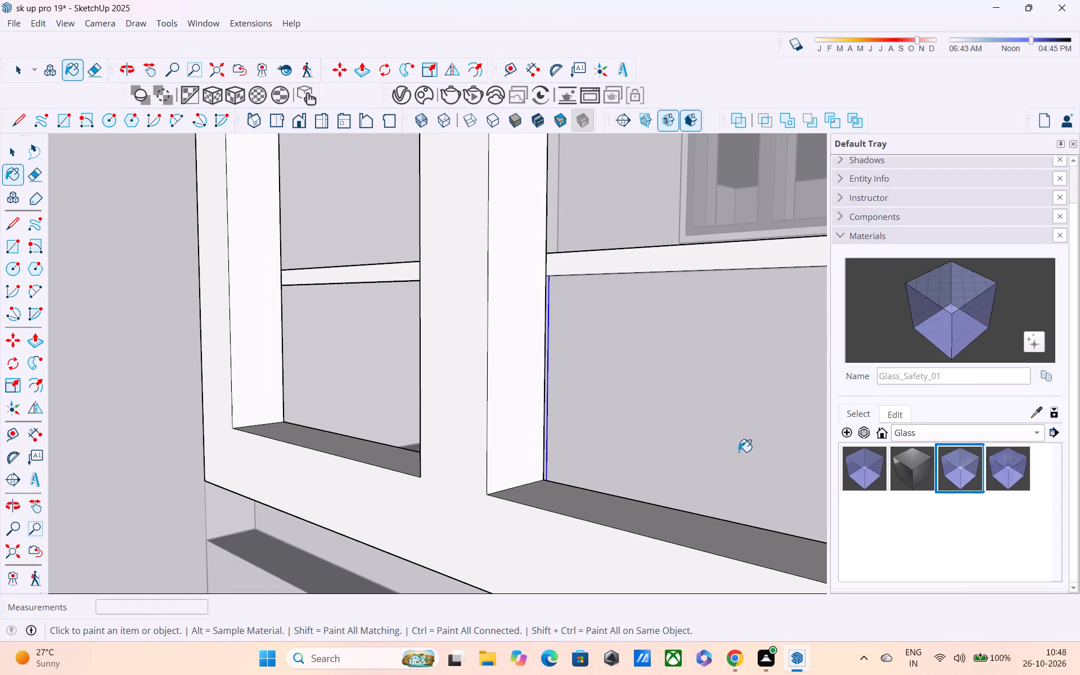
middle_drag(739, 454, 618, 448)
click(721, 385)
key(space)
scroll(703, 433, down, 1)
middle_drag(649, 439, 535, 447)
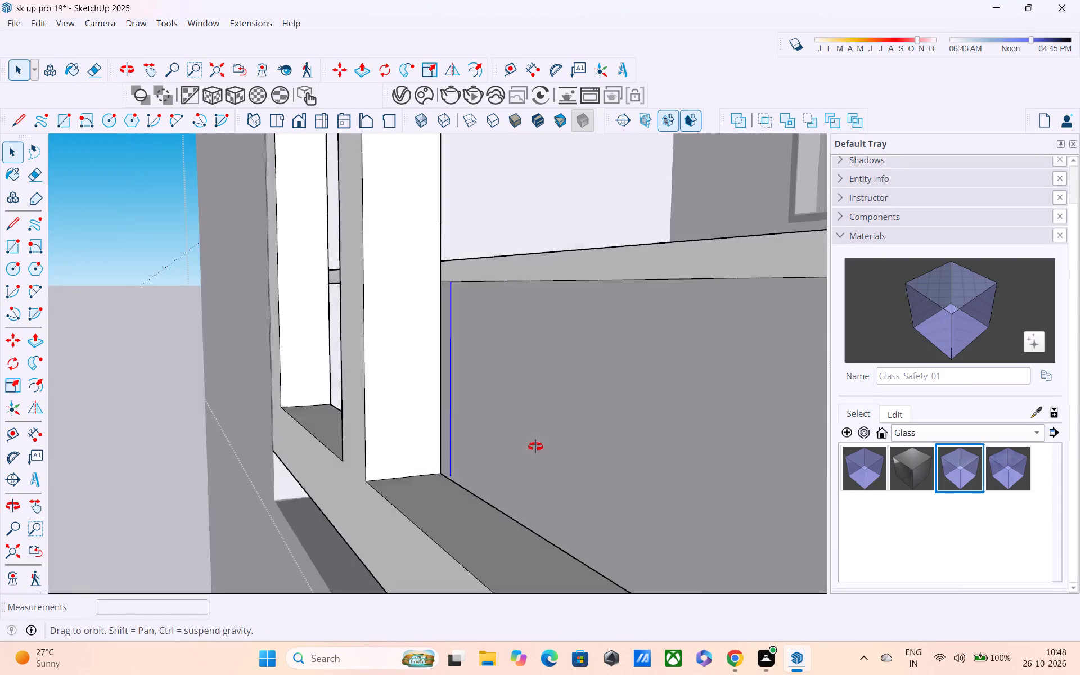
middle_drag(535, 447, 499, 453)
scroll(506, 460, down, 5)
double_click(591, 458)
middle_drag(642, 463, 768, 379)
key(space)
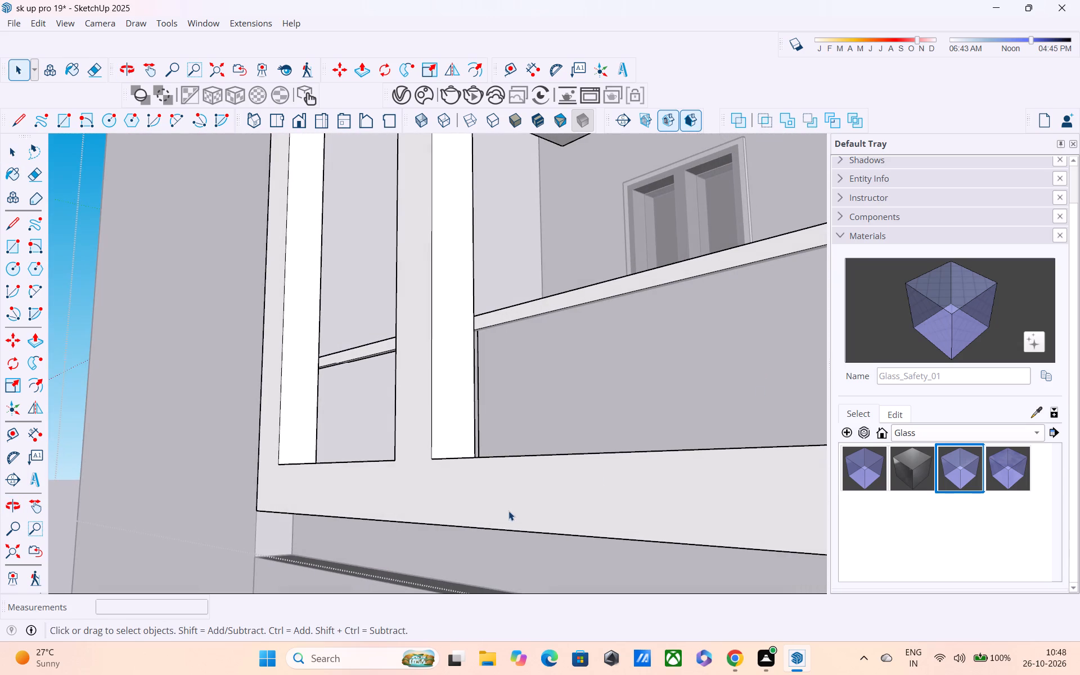
Undo the vertical line drawn just off the wide opening's post.
scroll(386, 550, down, 3)
middle_drag(343, 575, 470, 674)
key(space)
scroll(386, 576, down, 2)
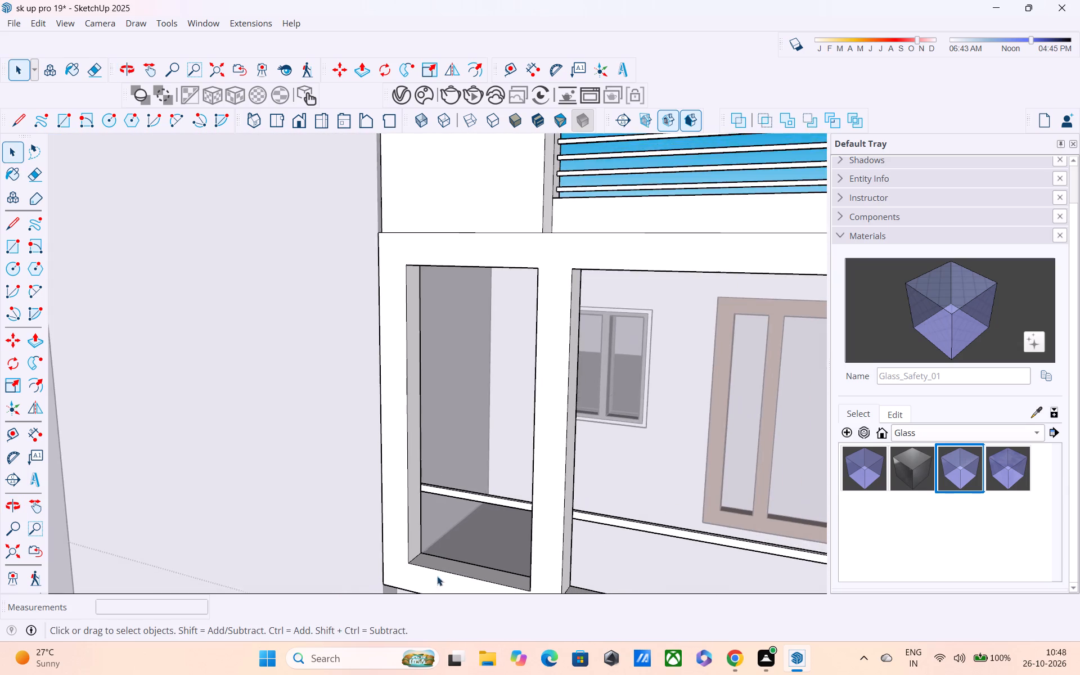
middle_drag(465, 573, 465, 526)
key(ctrl+z)
middle_drag(644, 494, 639, 494)
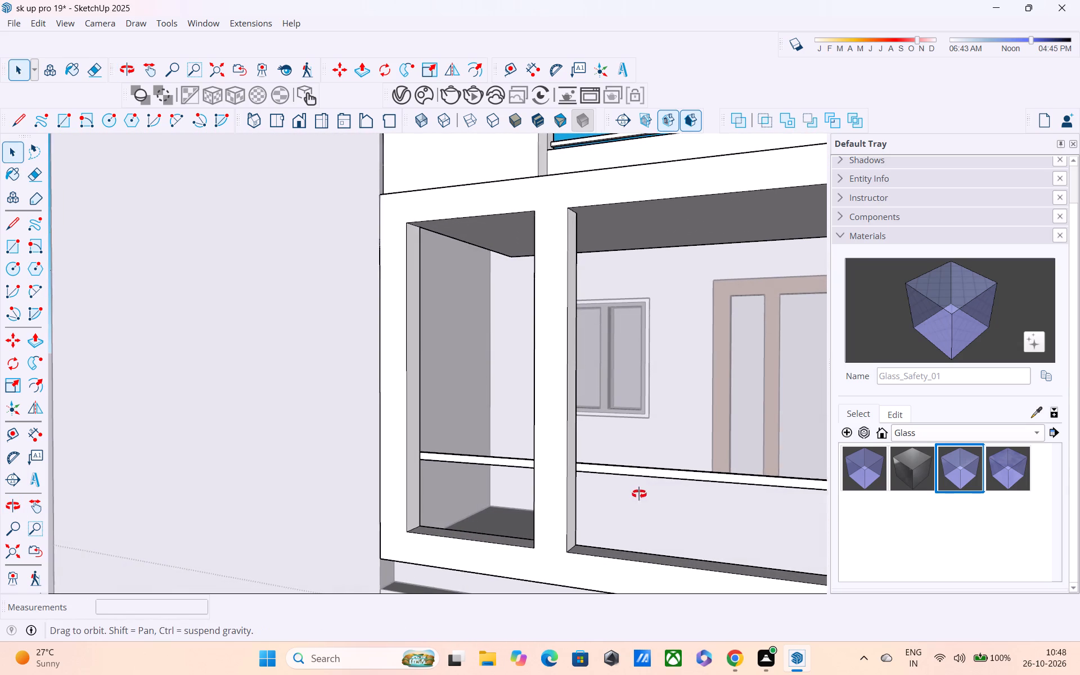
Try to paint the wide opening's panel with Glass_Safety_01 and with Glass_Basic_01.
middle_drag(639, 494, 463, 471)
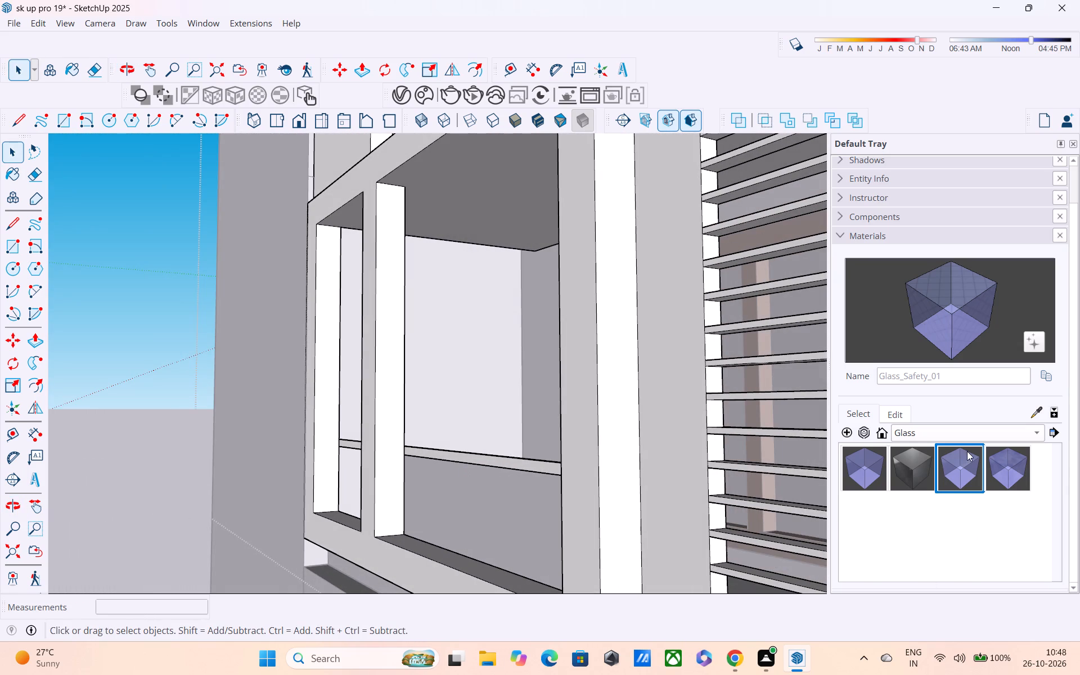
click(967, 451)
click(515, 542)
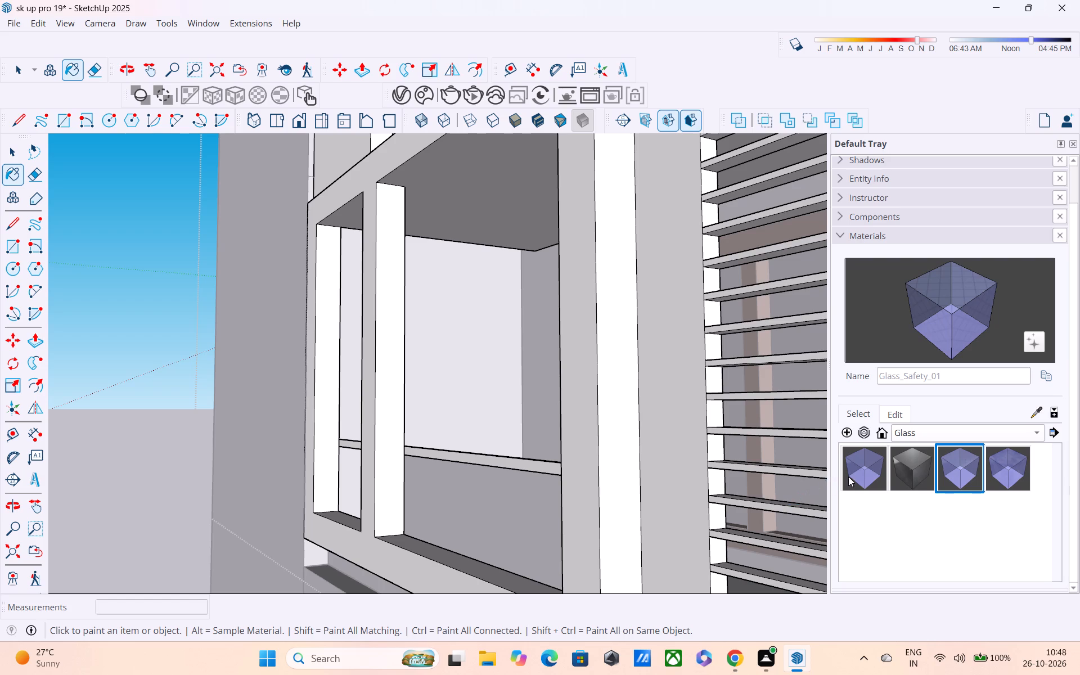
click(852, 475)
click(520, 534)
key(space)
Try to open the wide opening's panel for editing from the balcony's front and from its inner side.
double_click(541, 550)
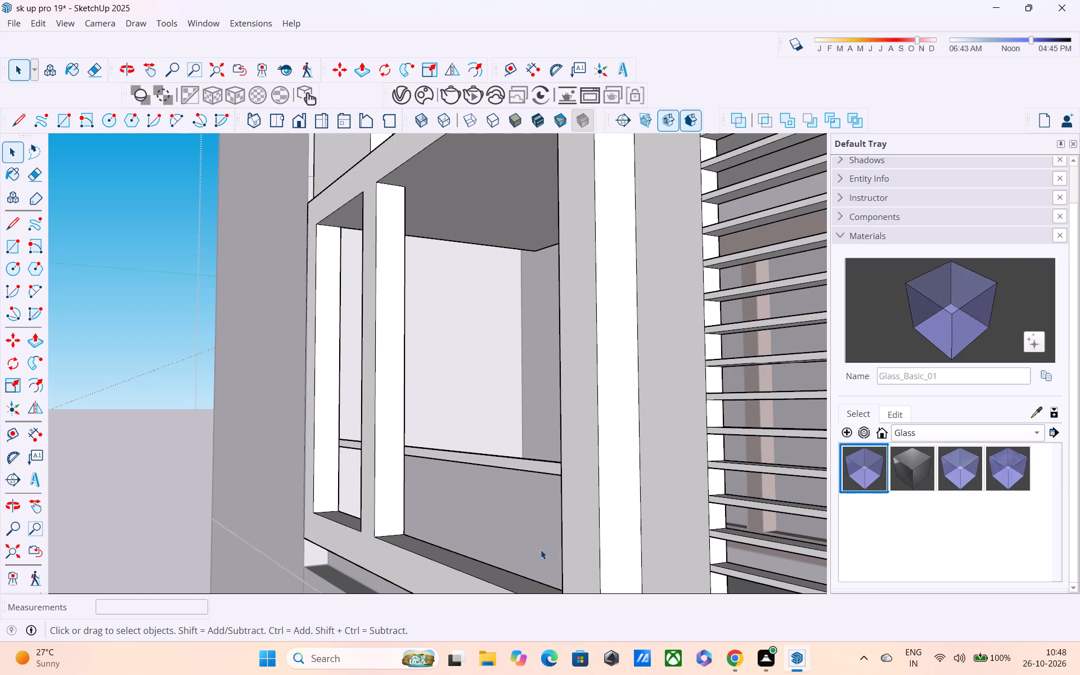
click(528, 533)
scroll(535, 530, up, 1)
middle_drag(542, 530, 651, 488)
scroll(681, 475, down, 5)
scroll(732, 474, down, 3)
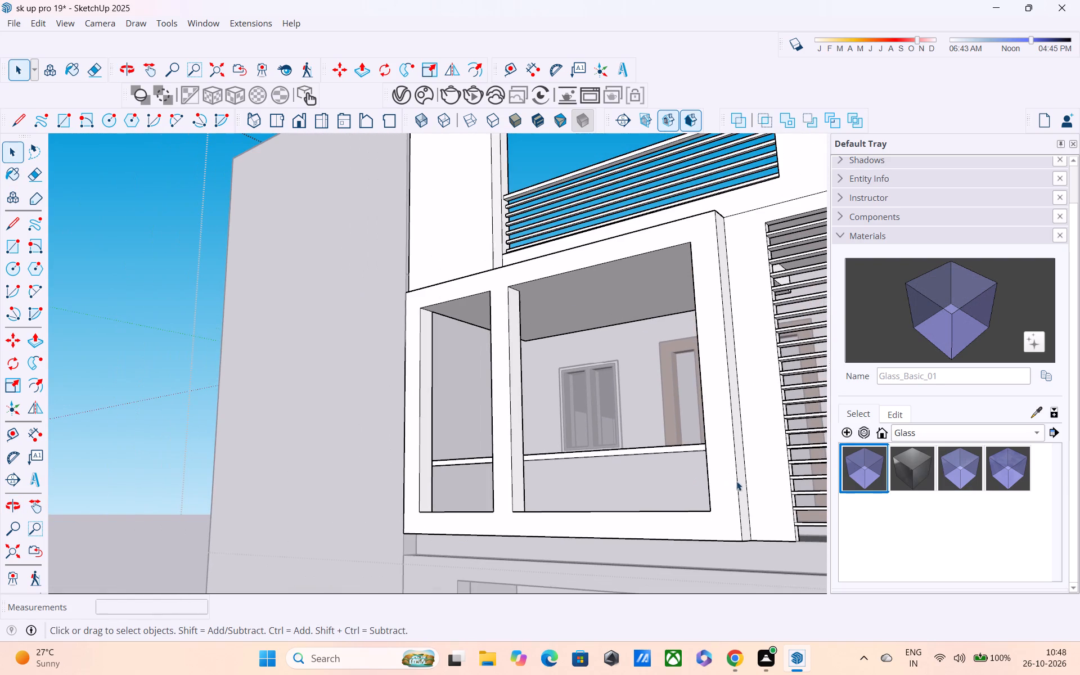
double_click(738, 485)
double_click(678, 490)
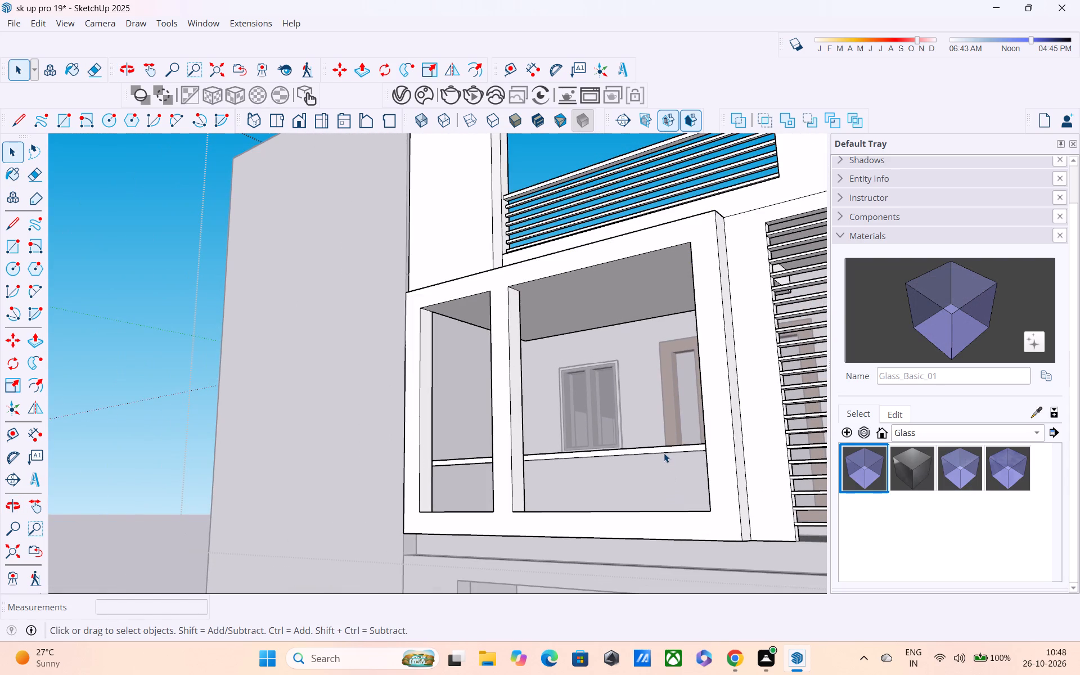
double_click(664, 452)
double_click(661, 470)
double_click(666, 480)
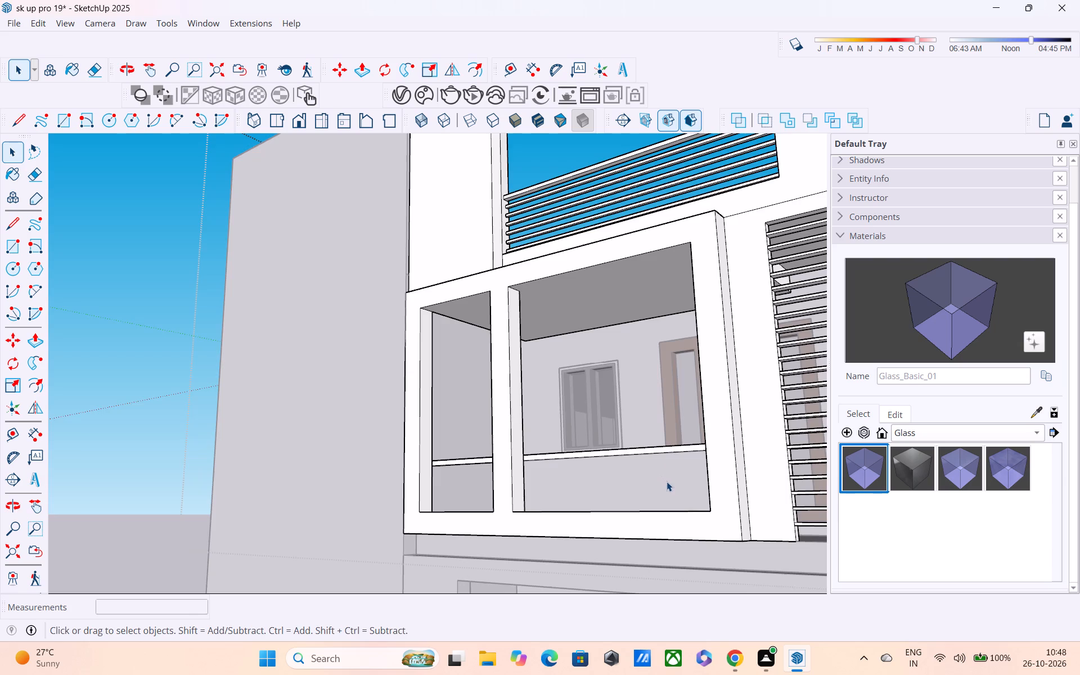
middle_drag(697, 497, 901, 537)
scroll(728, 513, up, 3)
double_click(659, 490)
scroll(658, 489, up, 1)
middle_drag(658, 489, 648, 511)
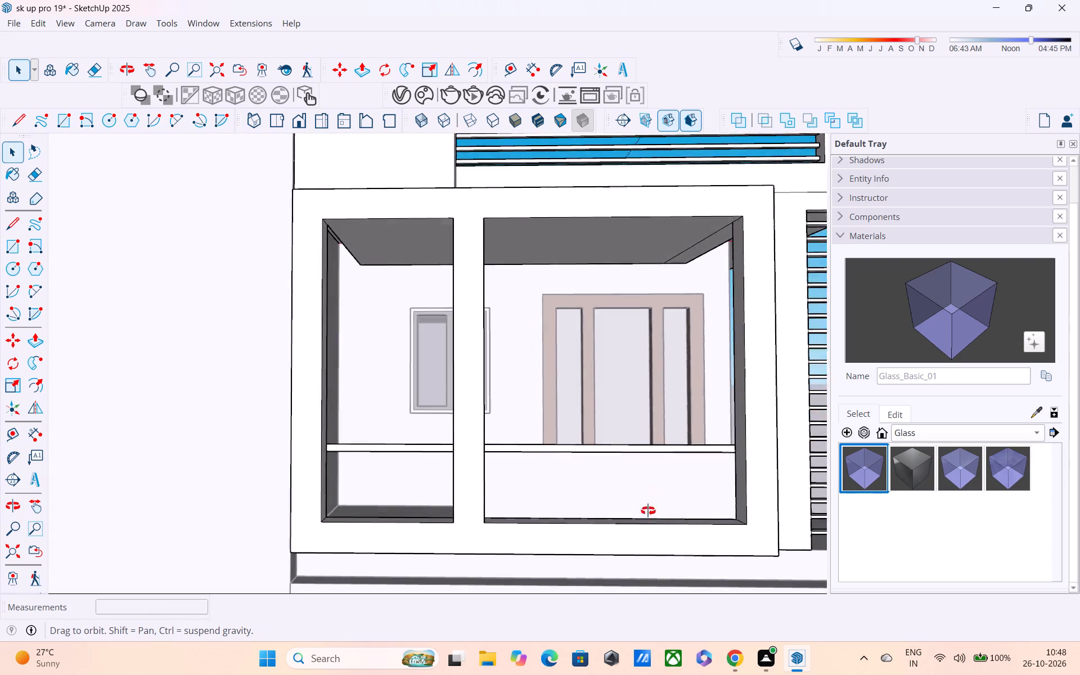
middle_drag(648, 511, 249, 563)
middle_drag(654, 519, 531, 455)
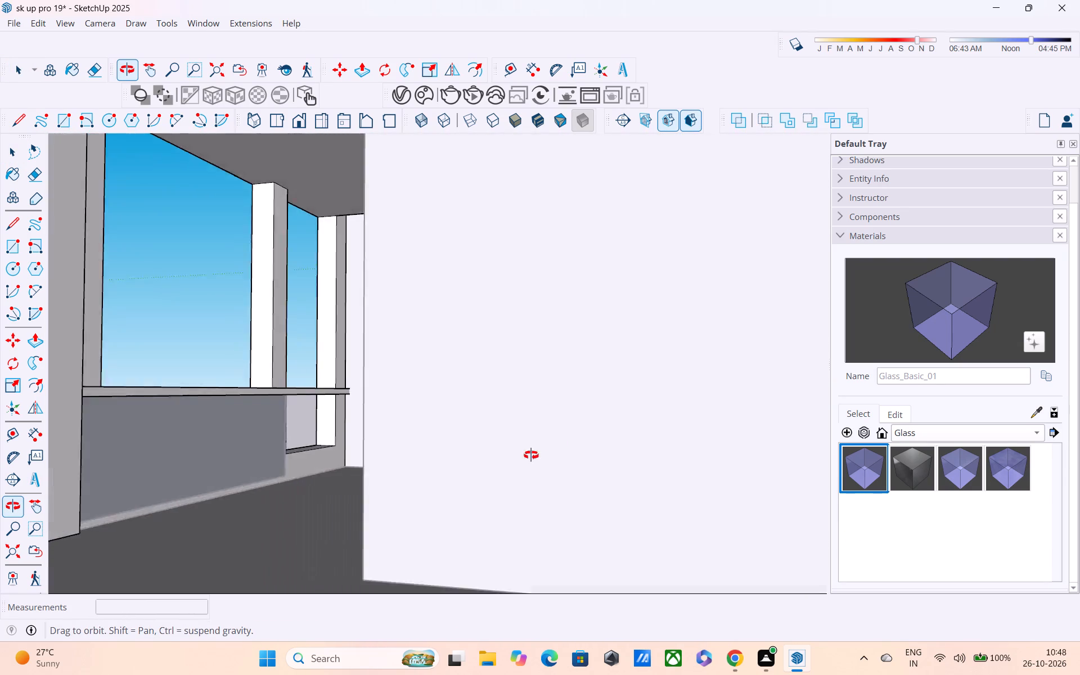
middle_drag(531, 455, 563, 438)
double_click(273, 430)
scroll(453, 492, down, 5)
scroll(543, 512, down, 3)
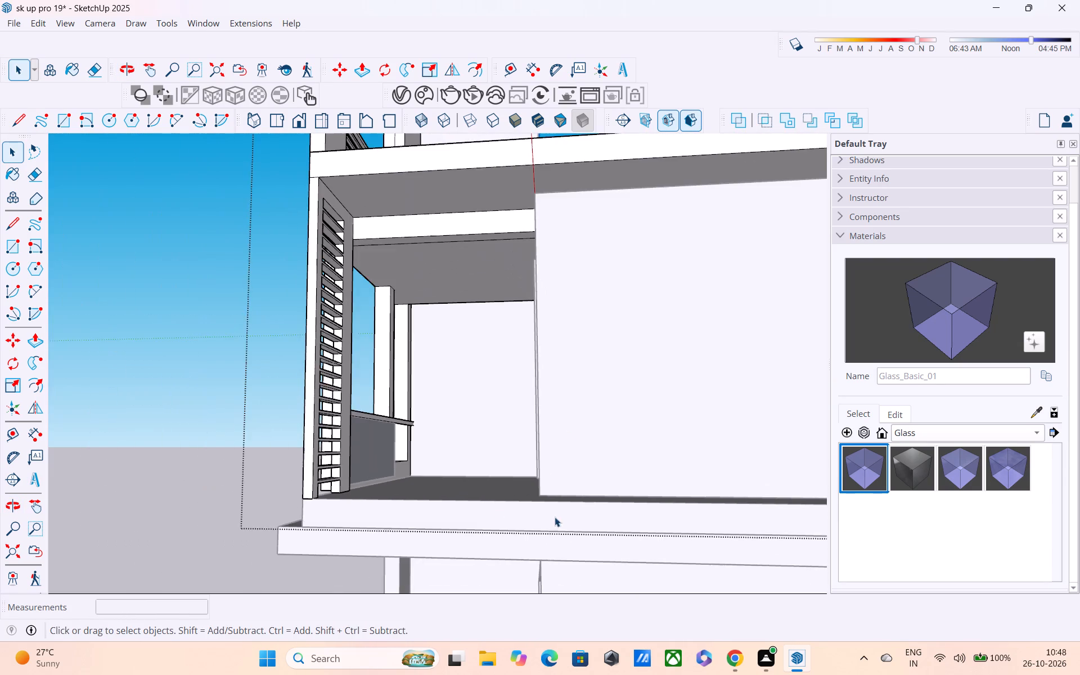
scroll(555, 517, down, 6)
Leave the frame group and paint the wide opening's panel below the rail with Glass_Safety_01.
middle_drag(573, 533, 821, 528)
click(192, 442)
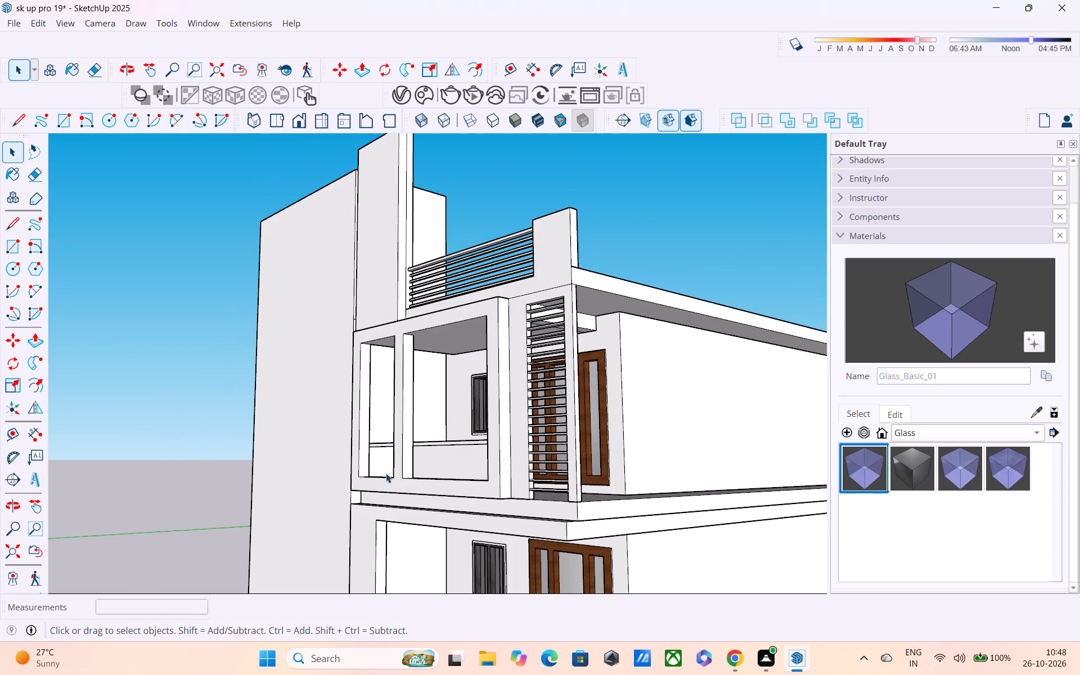
double_click(428, 461)
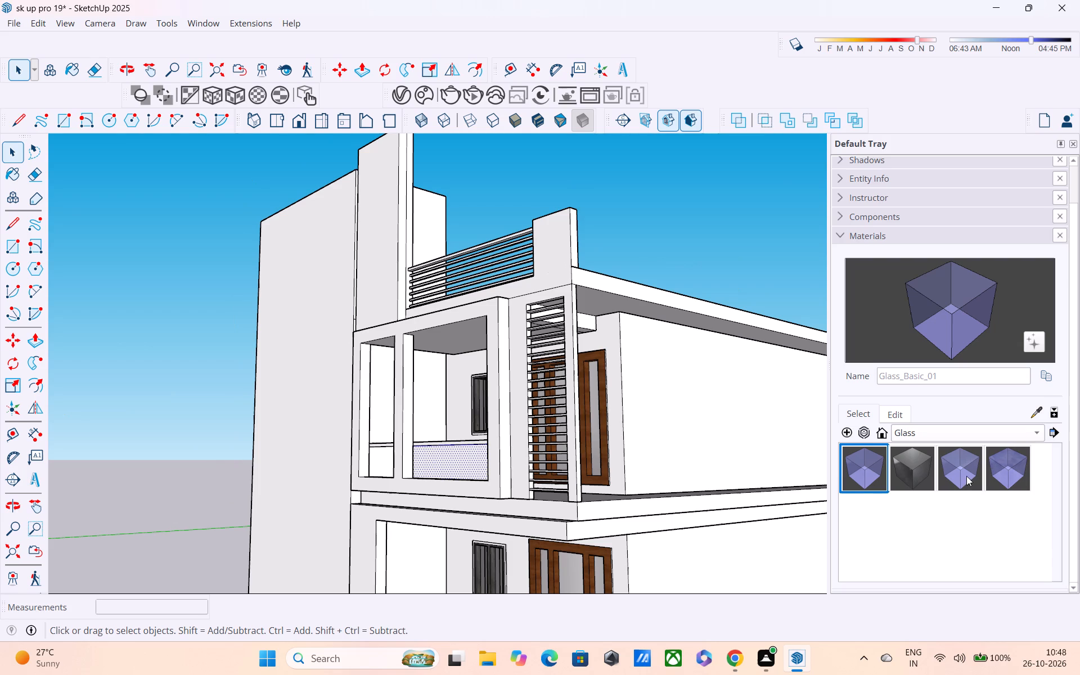
click(965, 476)
click(439, 462)
Examine the glazed panel below the balcony rail from several angles.
middle_drag(508, 479, 717, 490)
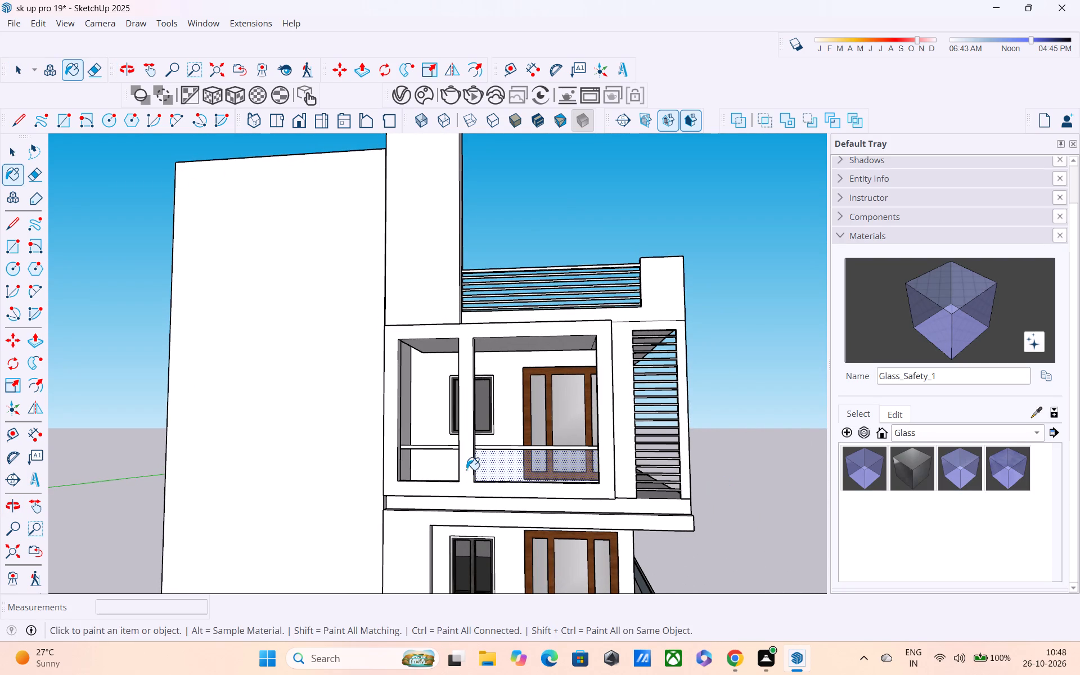
scroll(595, 553, up, 6)
scroll(540, 447, up, 3)
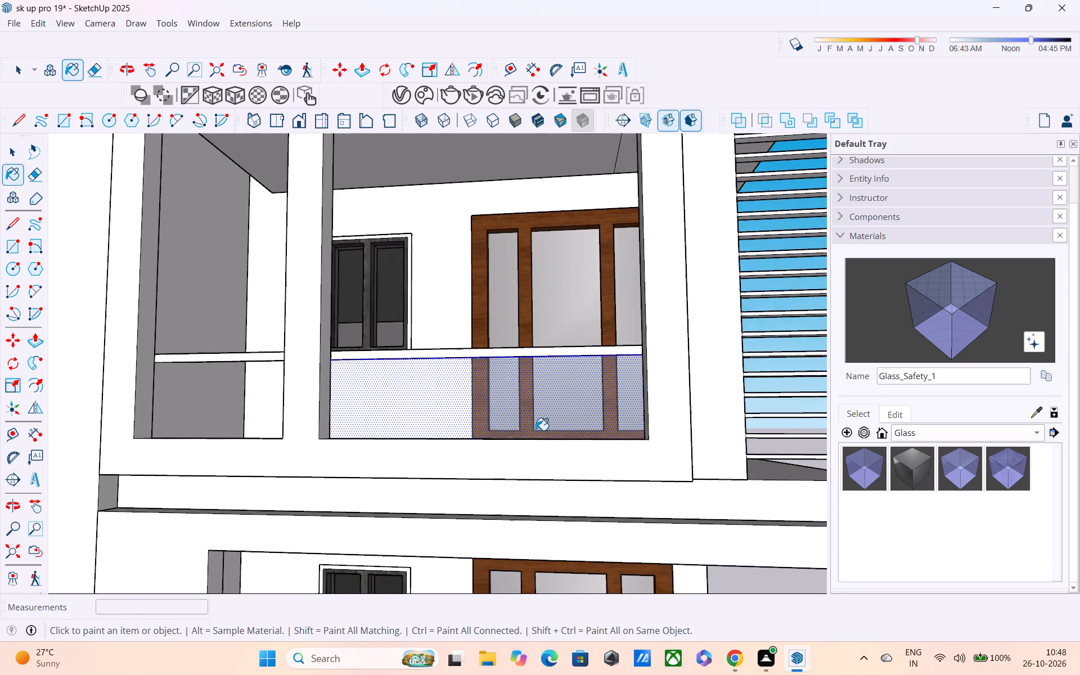
scroll(535, 430, up, 2)
middle_drag(535, 434, 695, 474)
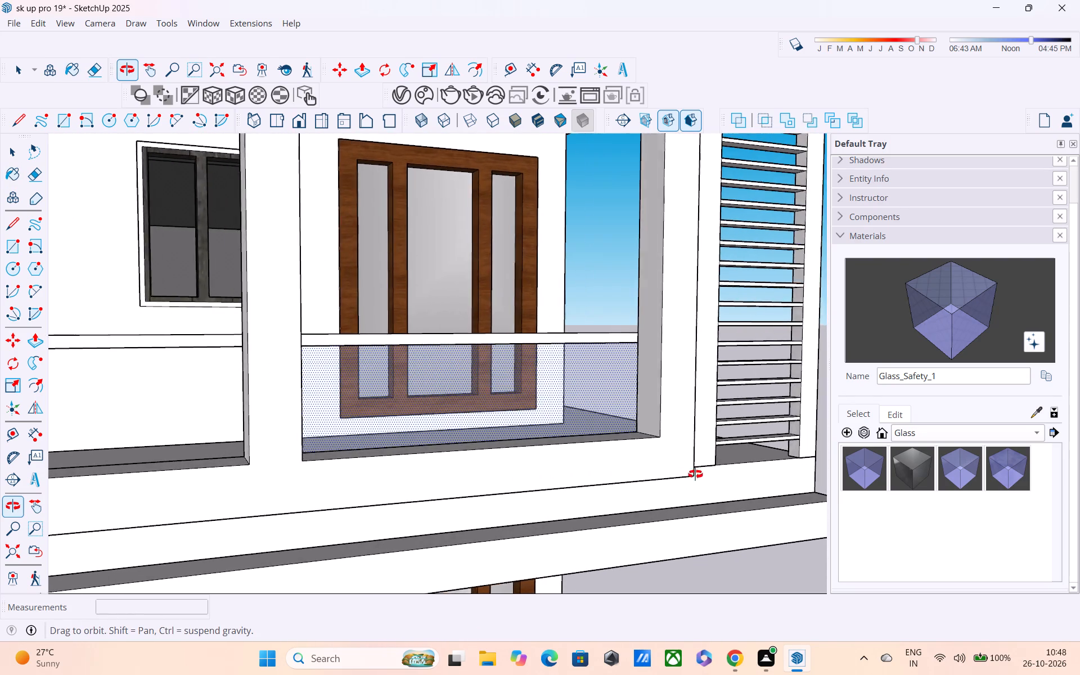
middle_drag(695, 474, 719, 441)
key(space)
click(800, 340)
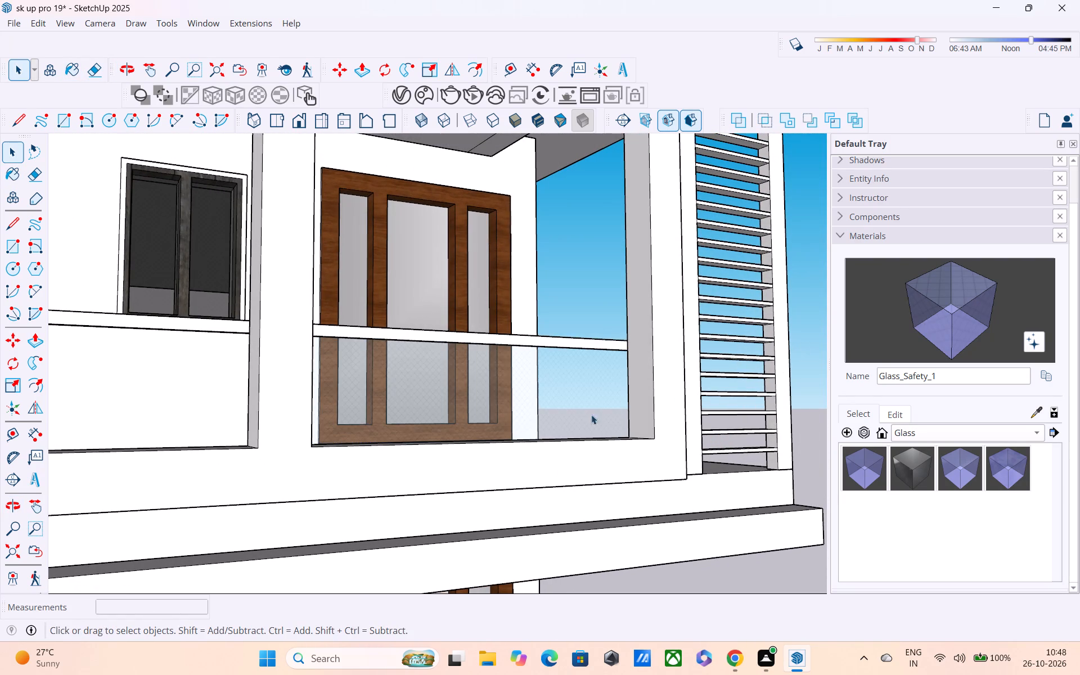
click(508, 420)
middle_drag(515, 436, 416, 480)
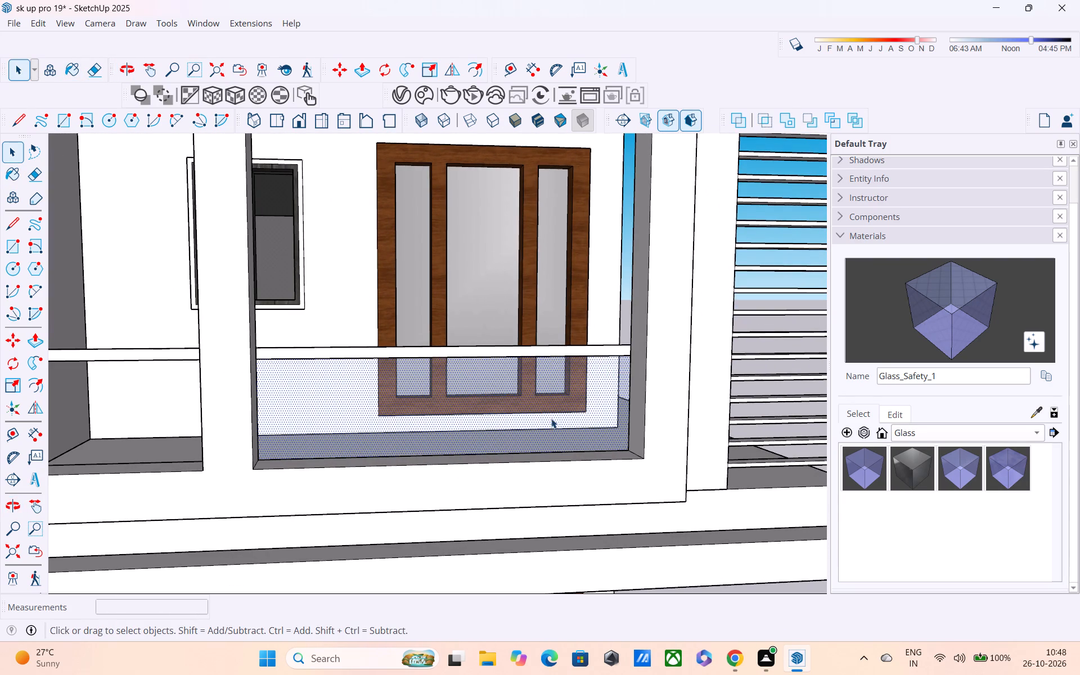
scroll(551, 418, down, 3)
shift+middle_drag(492, 443, 314, 467)
click(655, 362)
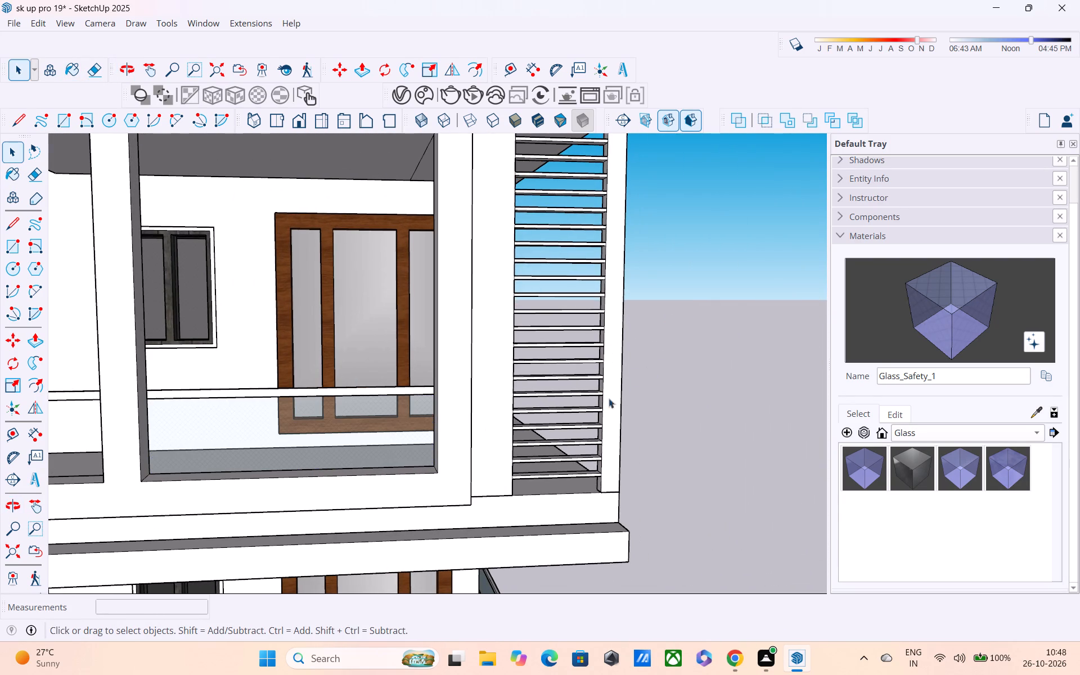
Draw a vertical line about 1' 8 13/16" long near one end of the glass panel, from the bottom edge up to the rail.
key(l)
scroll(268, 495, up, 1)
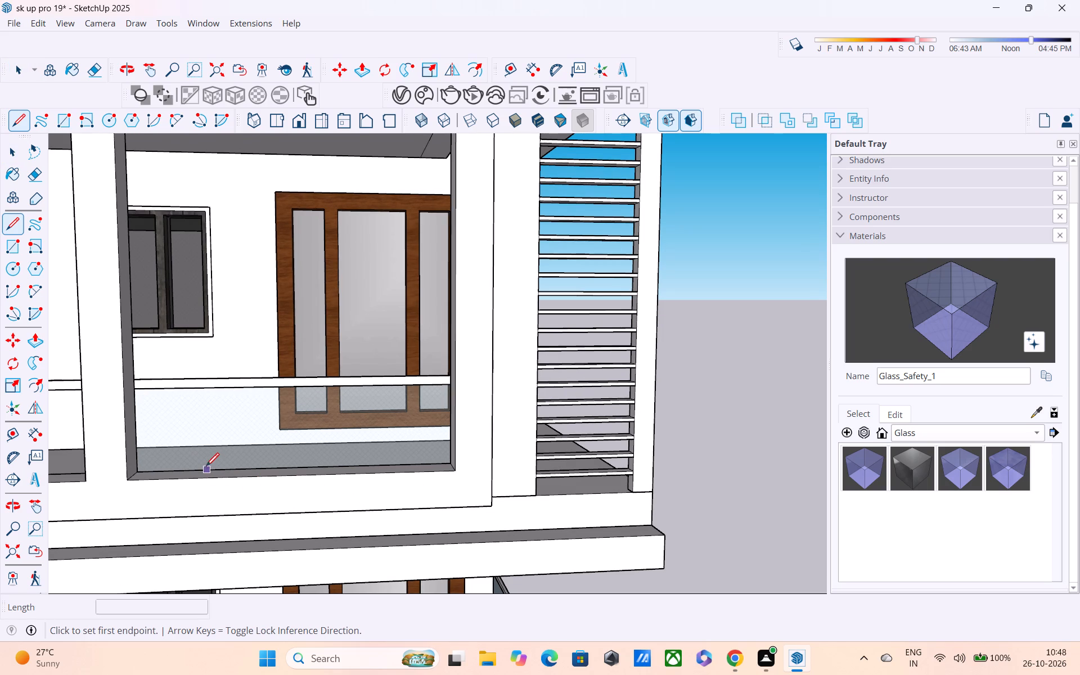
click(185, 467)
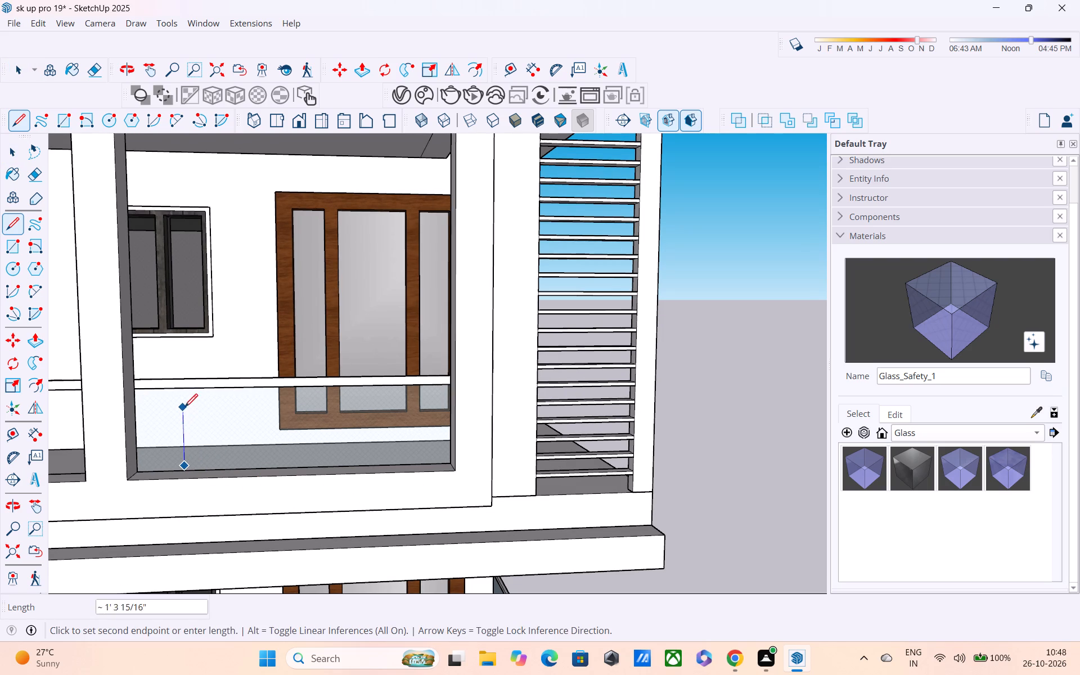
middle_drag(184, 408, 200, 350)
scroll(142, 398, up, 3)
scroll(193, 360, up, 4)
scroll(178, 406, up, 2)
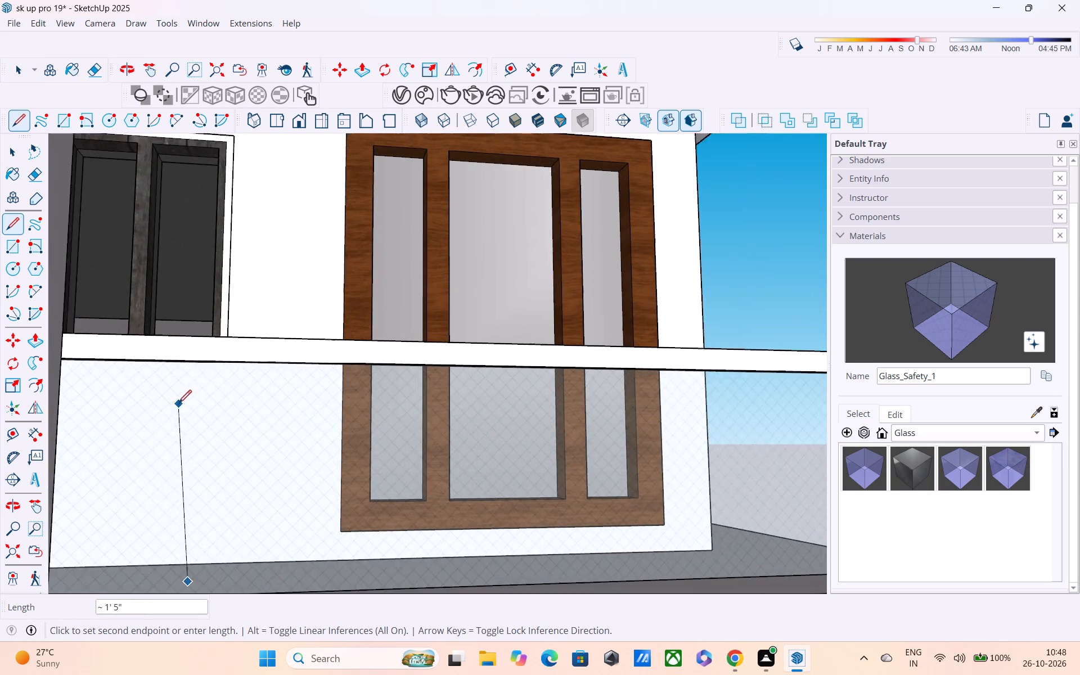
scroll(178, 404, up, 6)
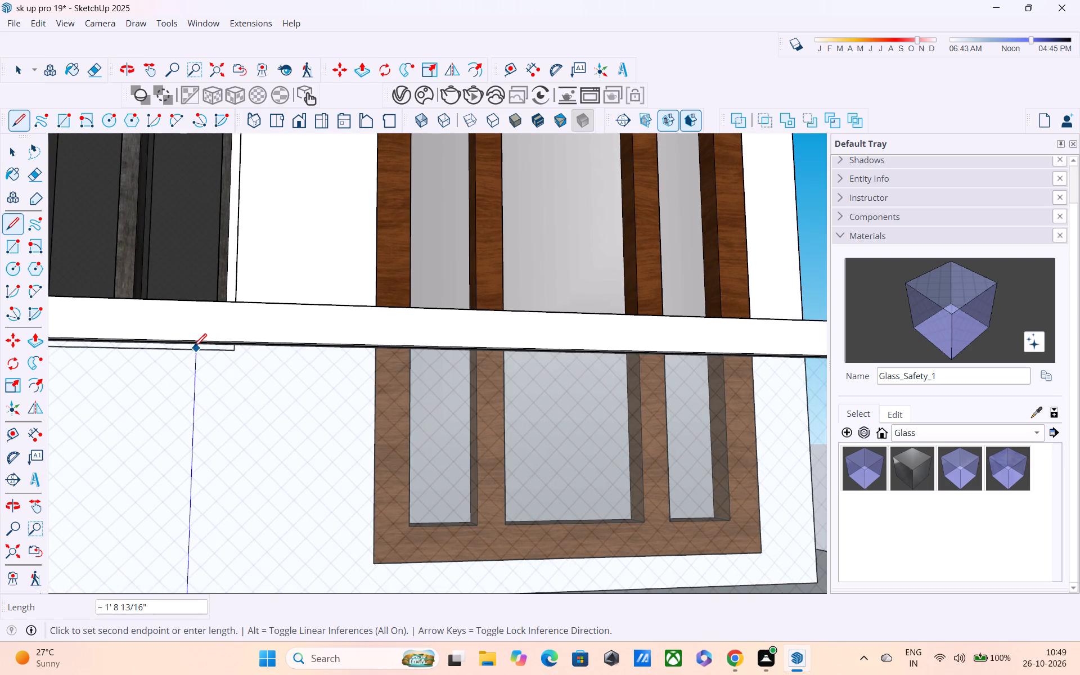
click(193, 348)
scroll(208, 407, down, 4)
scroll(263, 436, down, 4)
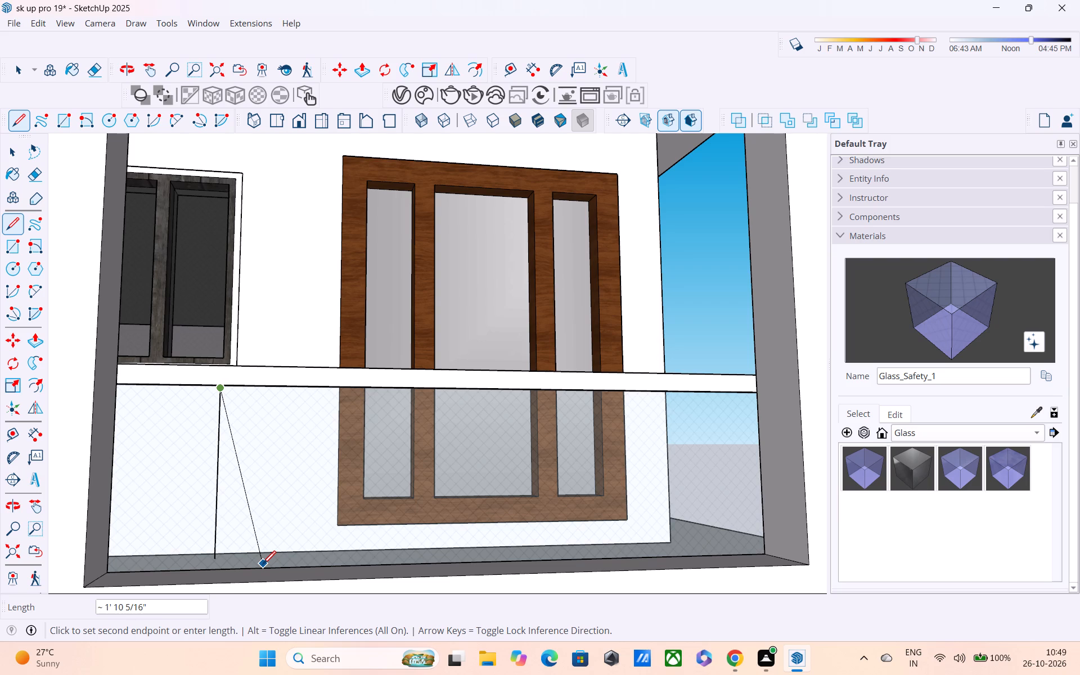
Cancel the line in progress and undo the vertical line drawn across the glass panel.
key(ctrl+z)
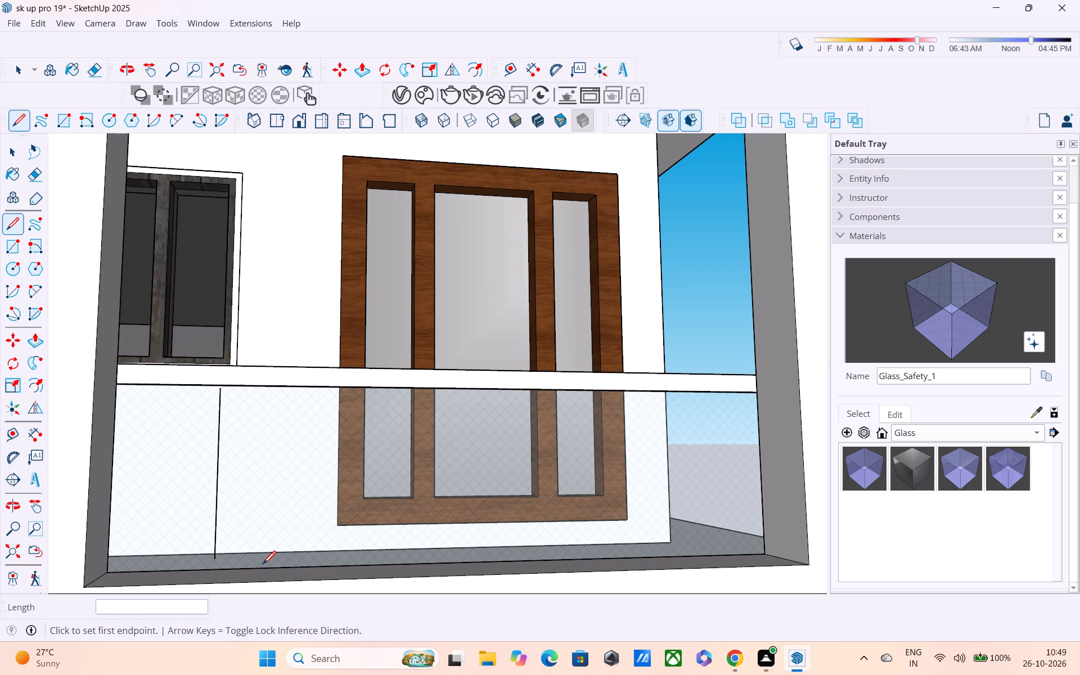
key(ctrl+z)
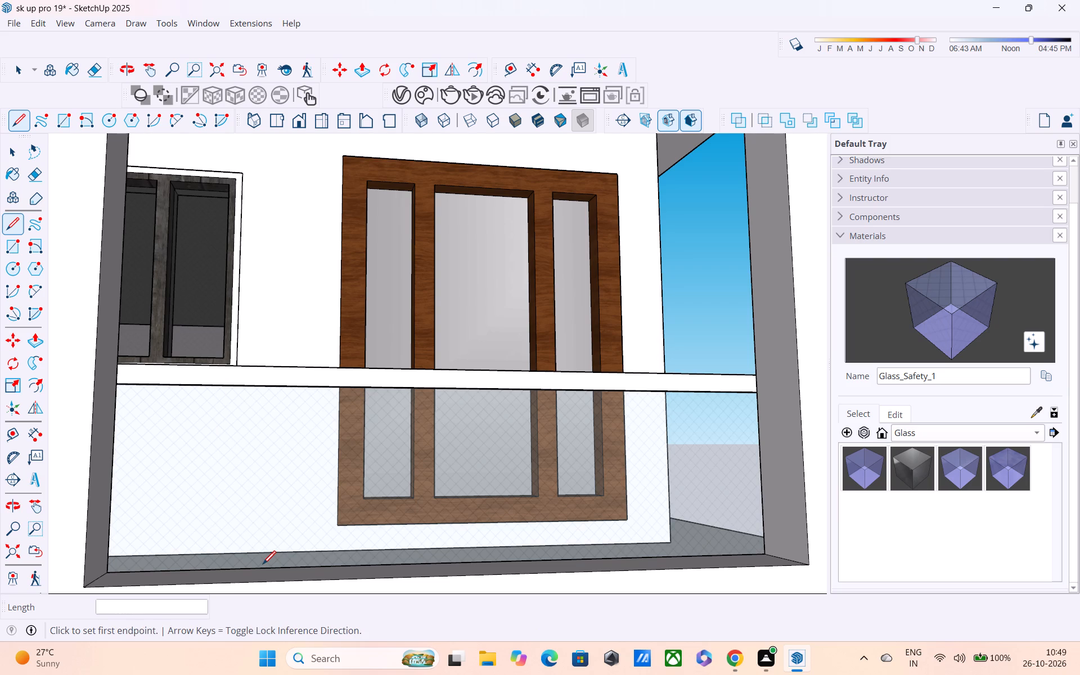
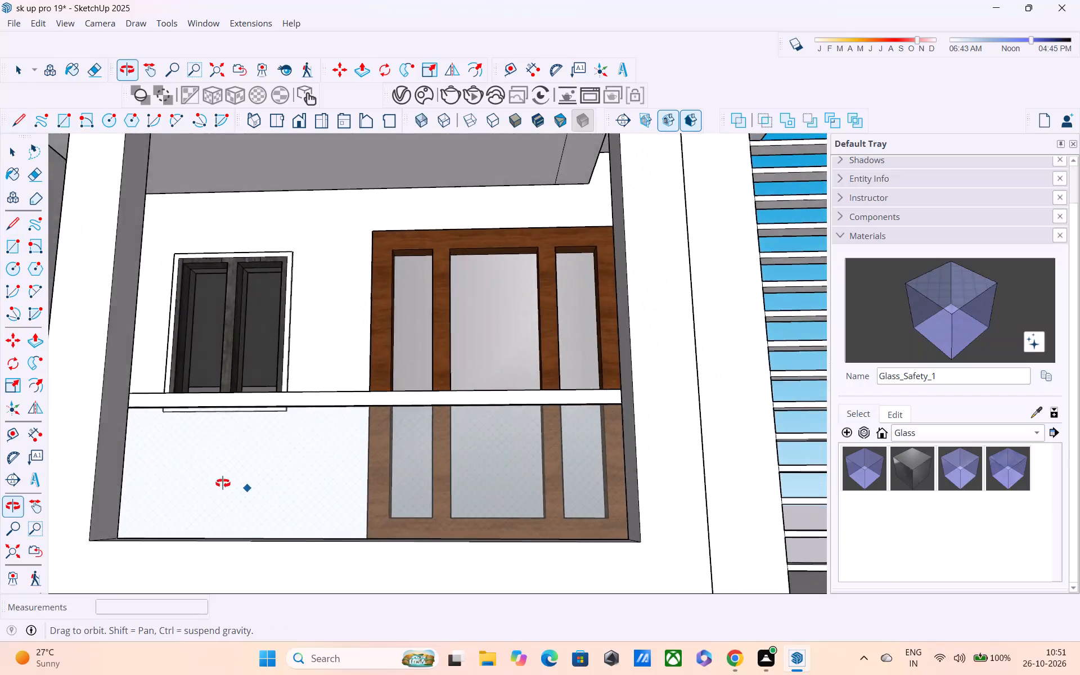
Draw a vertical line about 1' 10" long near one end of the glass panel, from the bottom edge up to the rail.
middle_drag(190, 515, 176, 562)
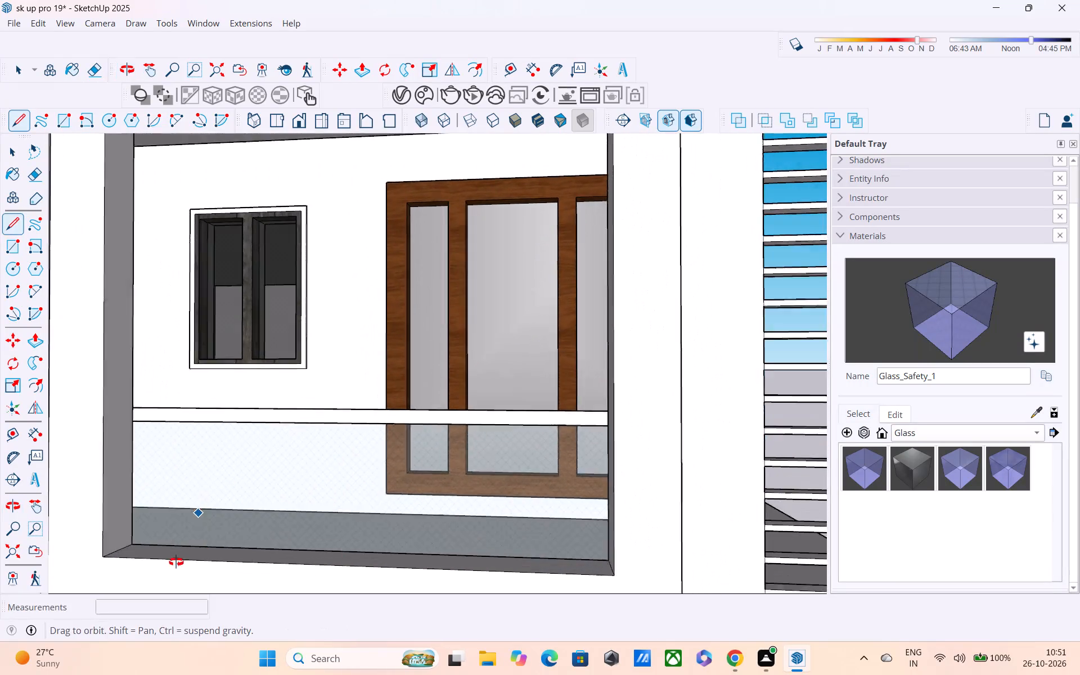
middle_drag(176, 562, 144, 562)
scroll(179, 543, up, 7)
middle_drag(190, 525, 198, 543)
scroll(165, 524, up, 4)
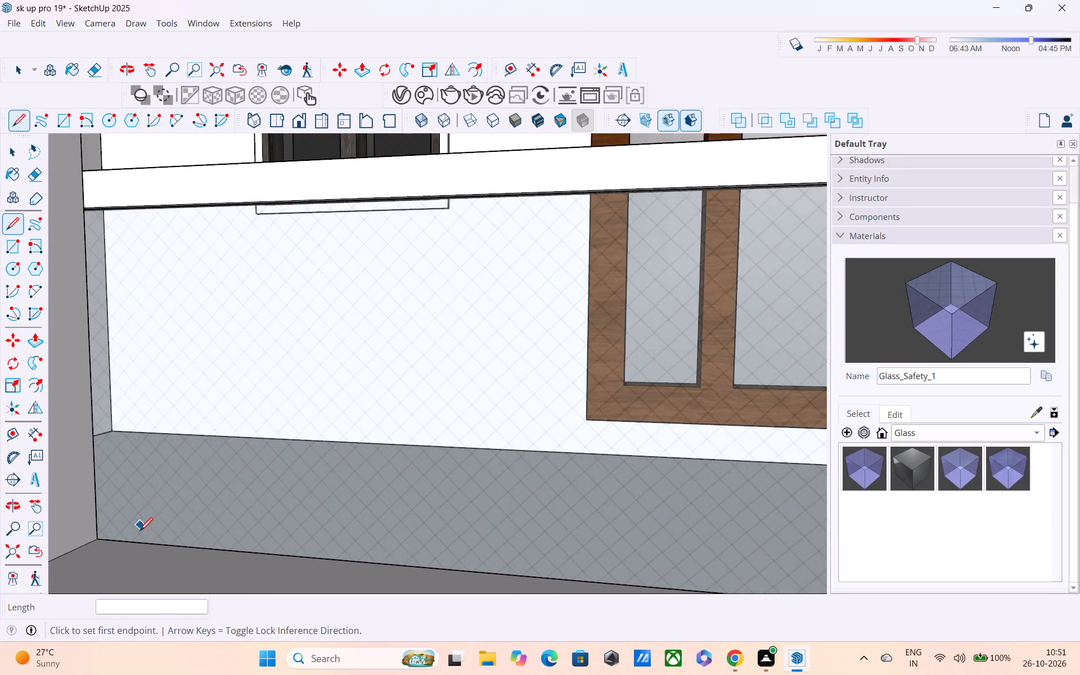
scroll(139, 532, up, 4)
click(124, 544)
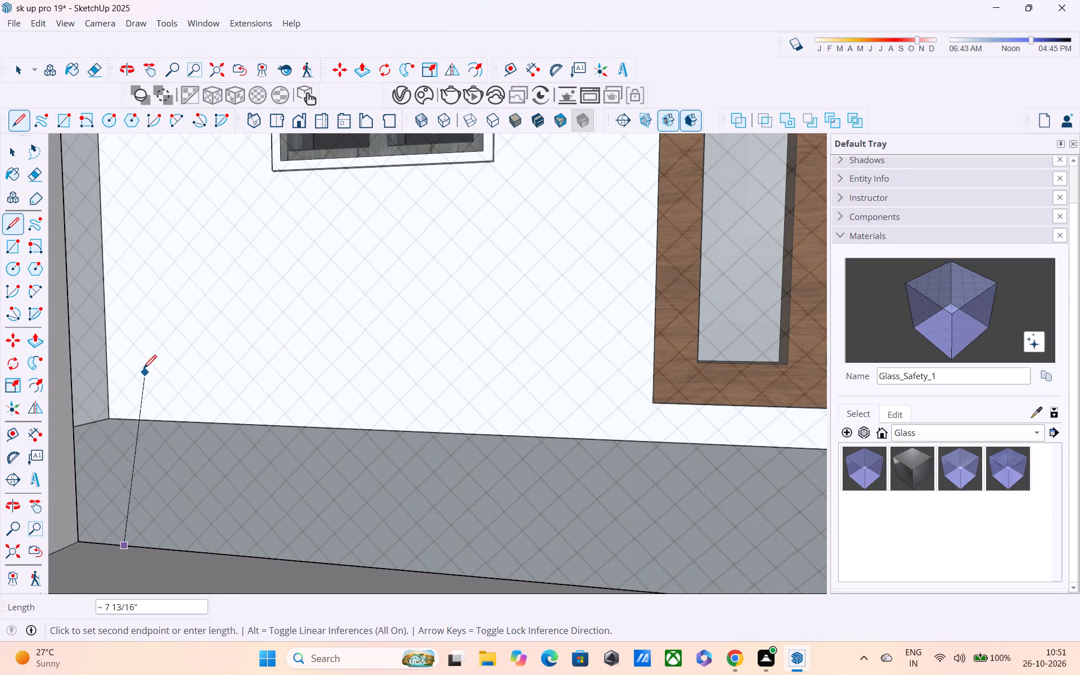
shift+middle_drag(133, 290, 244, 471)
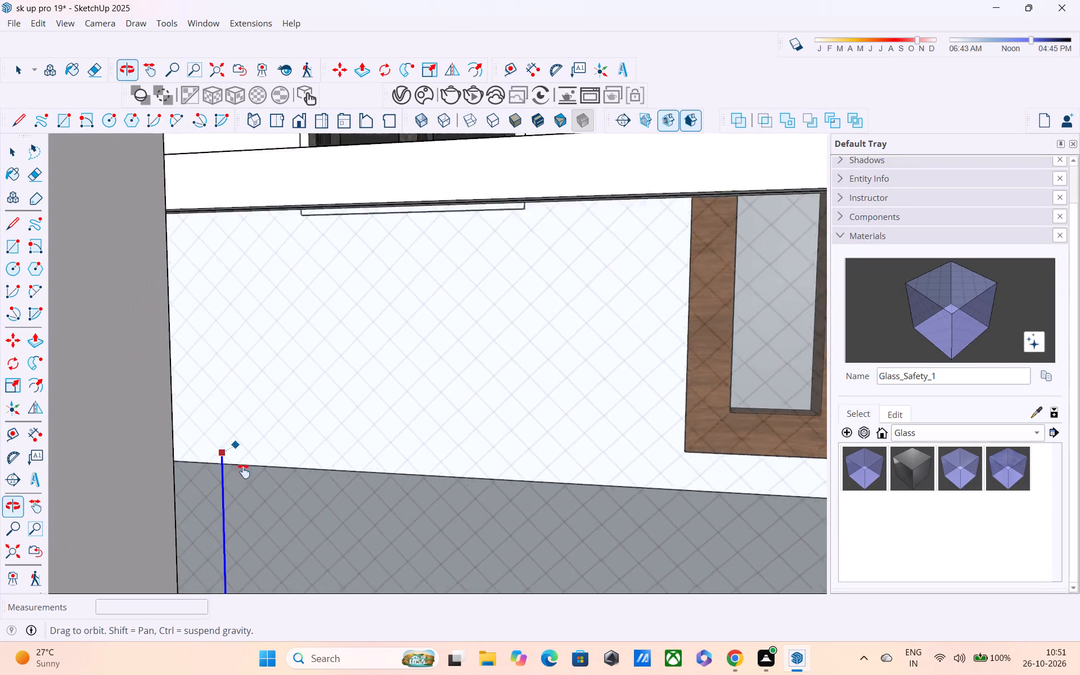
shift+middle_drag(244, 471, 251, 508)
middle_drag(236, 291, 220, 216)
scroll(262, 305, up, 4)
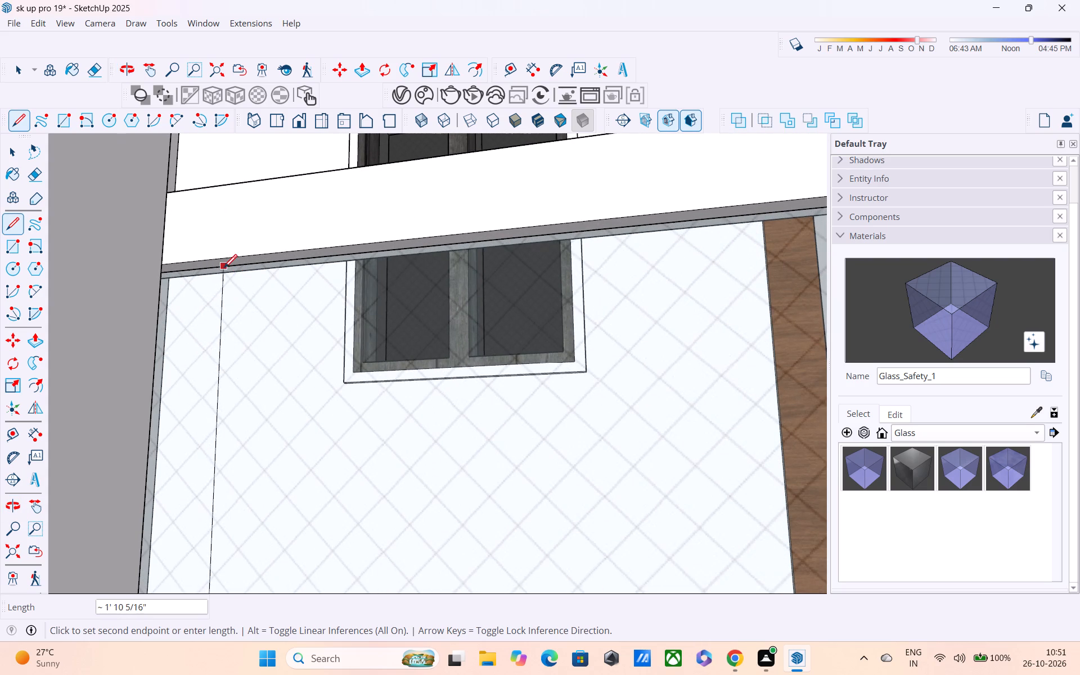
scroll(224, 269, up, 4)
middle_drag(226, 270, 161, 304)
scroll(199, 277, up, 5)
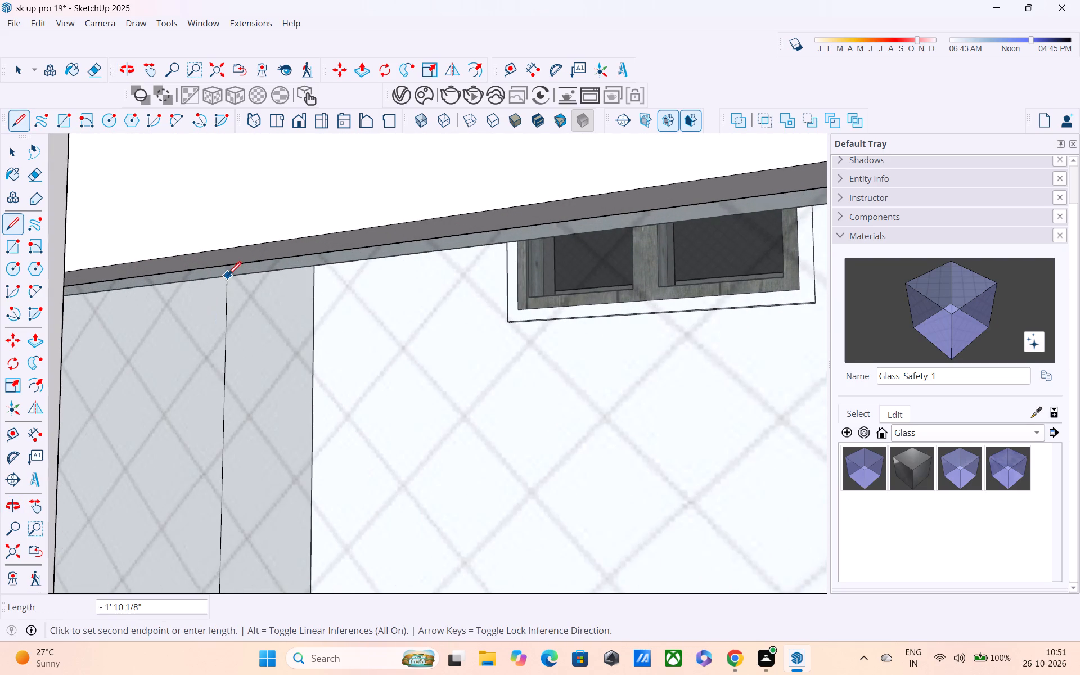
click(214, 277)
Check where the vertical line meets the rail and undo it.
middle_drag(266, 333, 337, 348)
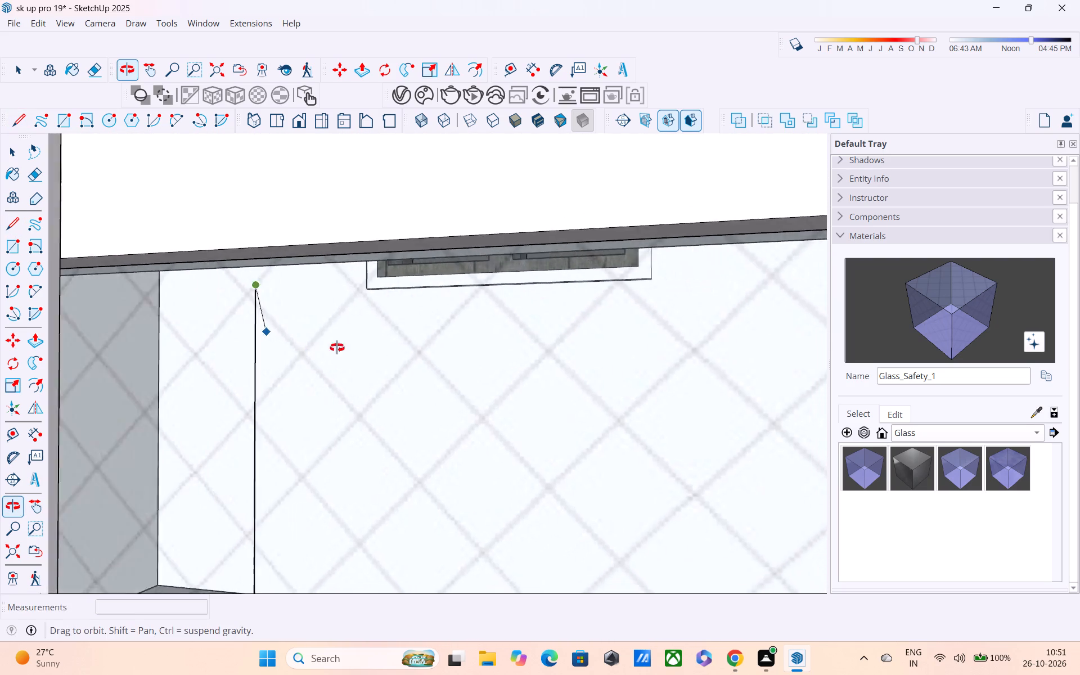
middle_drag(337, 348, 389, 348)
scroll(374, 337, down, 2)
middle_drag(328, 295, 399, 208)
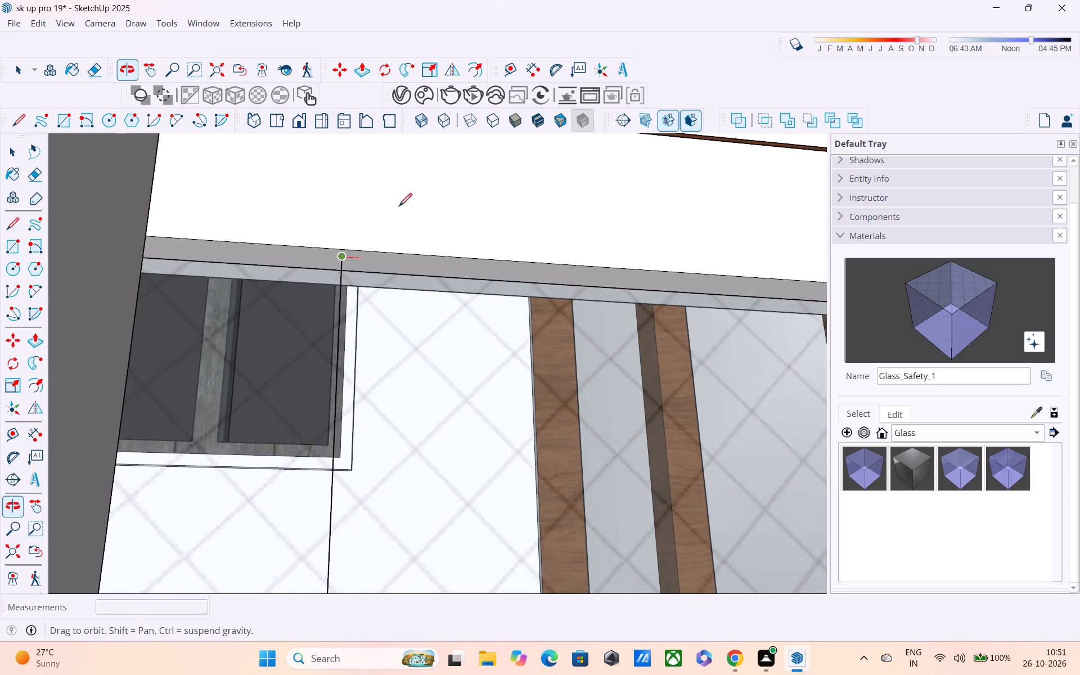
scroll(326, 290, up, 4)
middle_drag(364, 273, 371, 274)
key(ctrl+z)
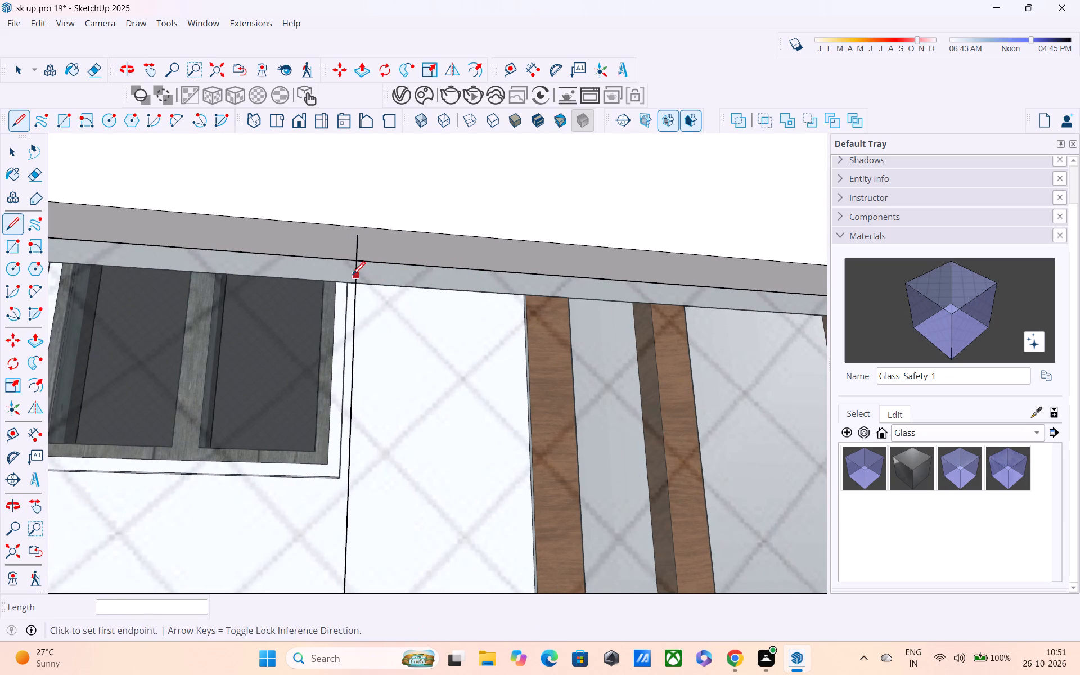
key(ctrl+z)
Draw a vertical line near the end of the glass panel, from the edge under the rail down to the panel's bottom edge.
click(316, 259)
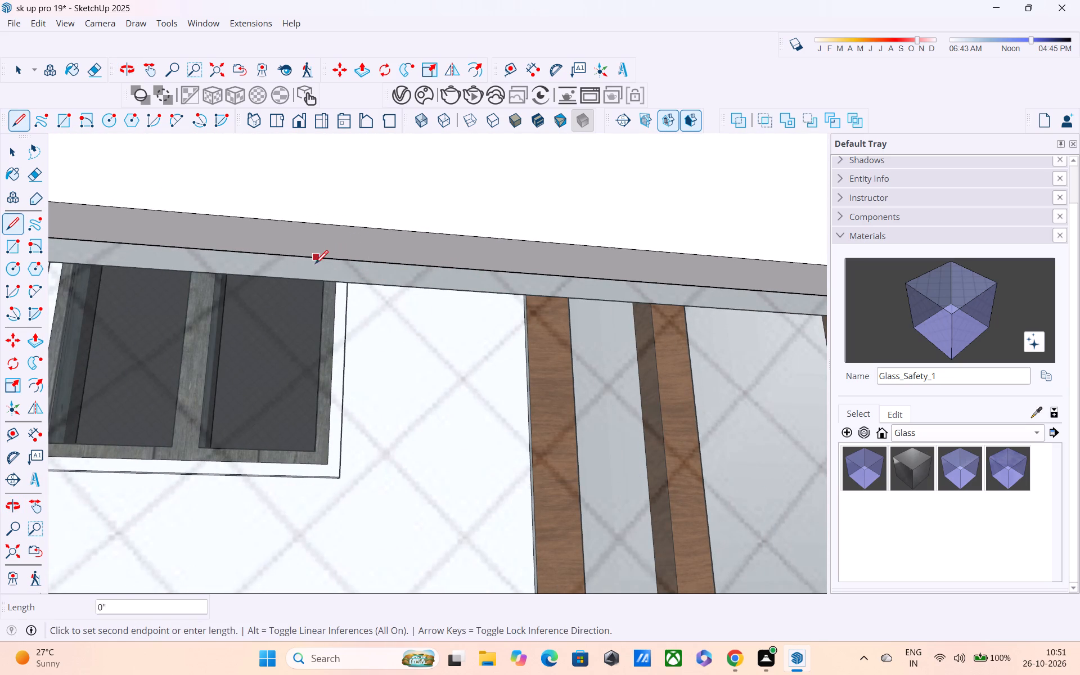
shift+middle_drag(313, 376, 328, 218)
scroll(328, 218, down, 4)
scroll(328, 324, down, 1)
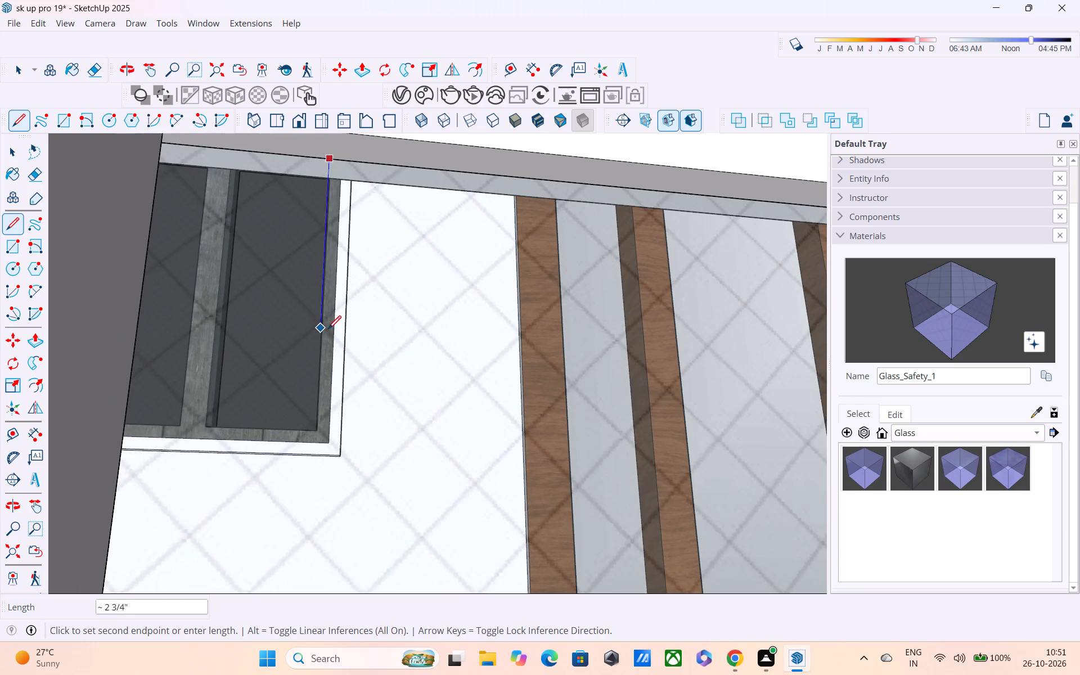
shift+scroll(327, 225, down, 1)
scroll(328, 231, down, 8)
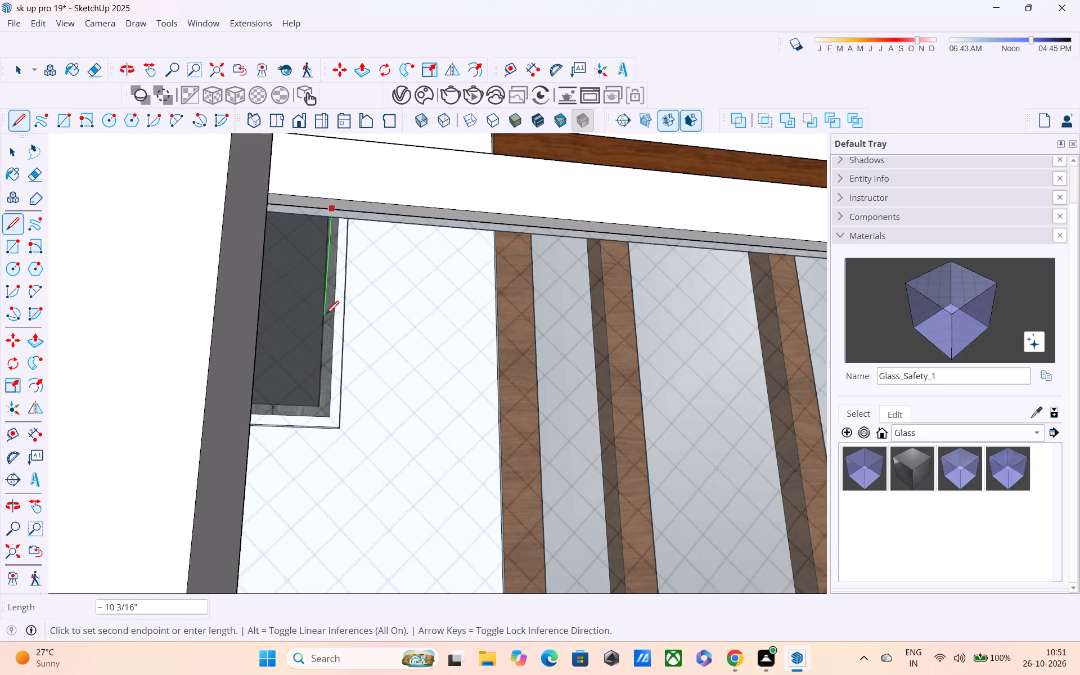
middle_drag(317, 328, 339, 141)
shift+scroll(339, 135, up, 2)
scroll(341, 182, down, 5)
middle_drag(335, 468, 348, 275)
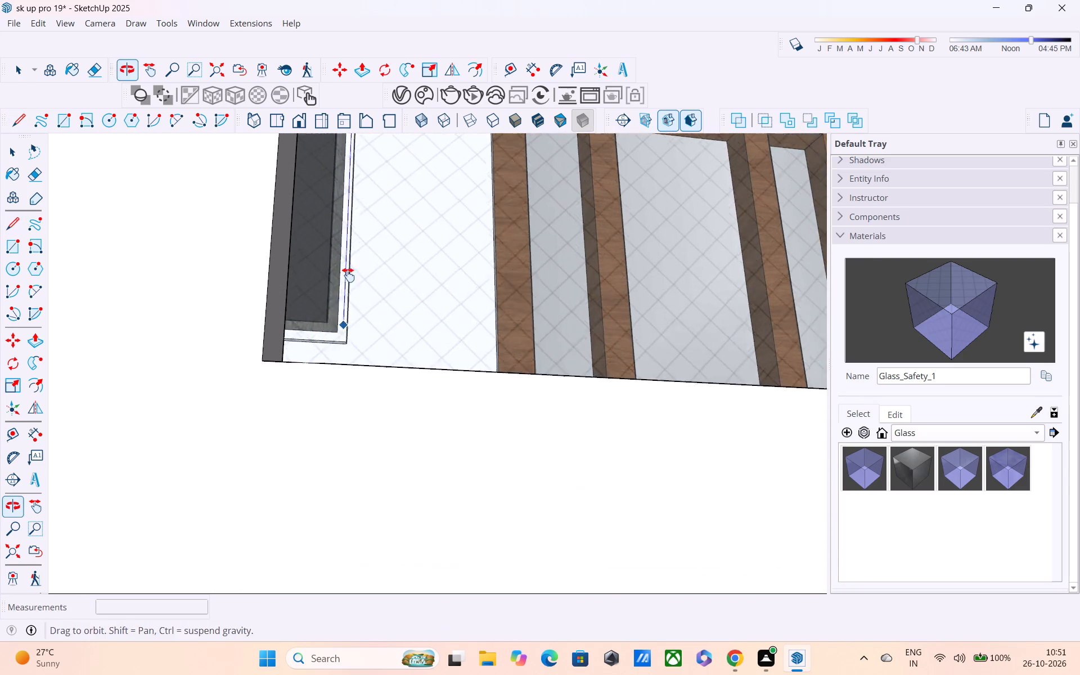
middle_drag(348, 275, 353, 168)
middle_drag(357, 183, 267, 513)
scroll(289, 370, down, 6)
scroll(390, 107, down, 1)
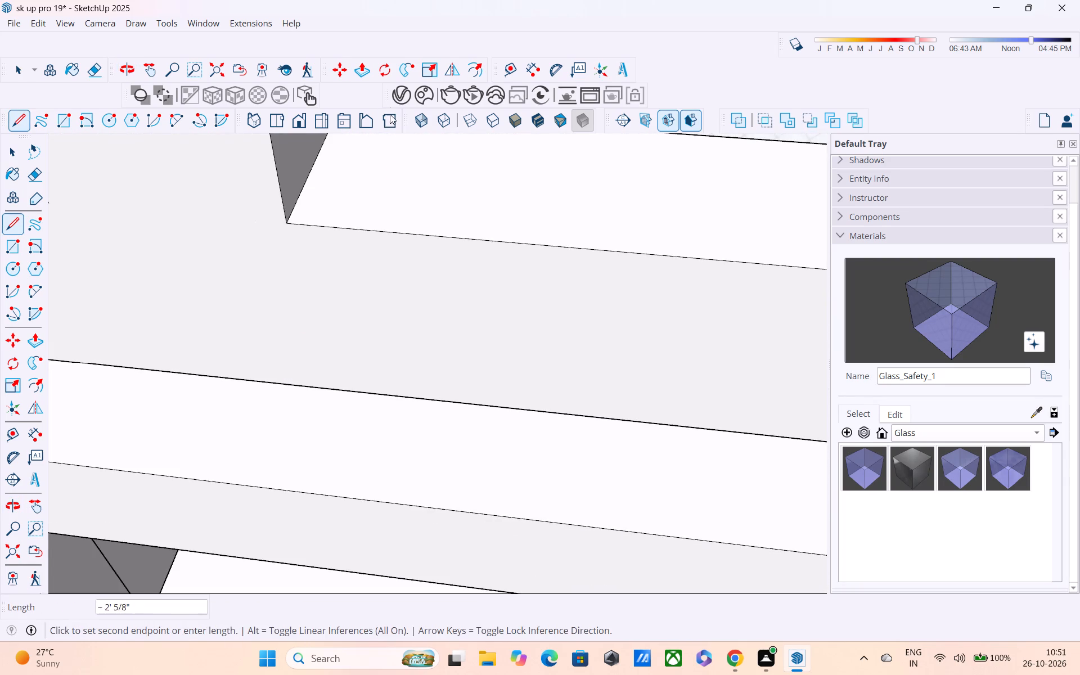
middle_drag(398, 165, 339, 395)
scroll(340, 323, up, 5)
click(336, 305)
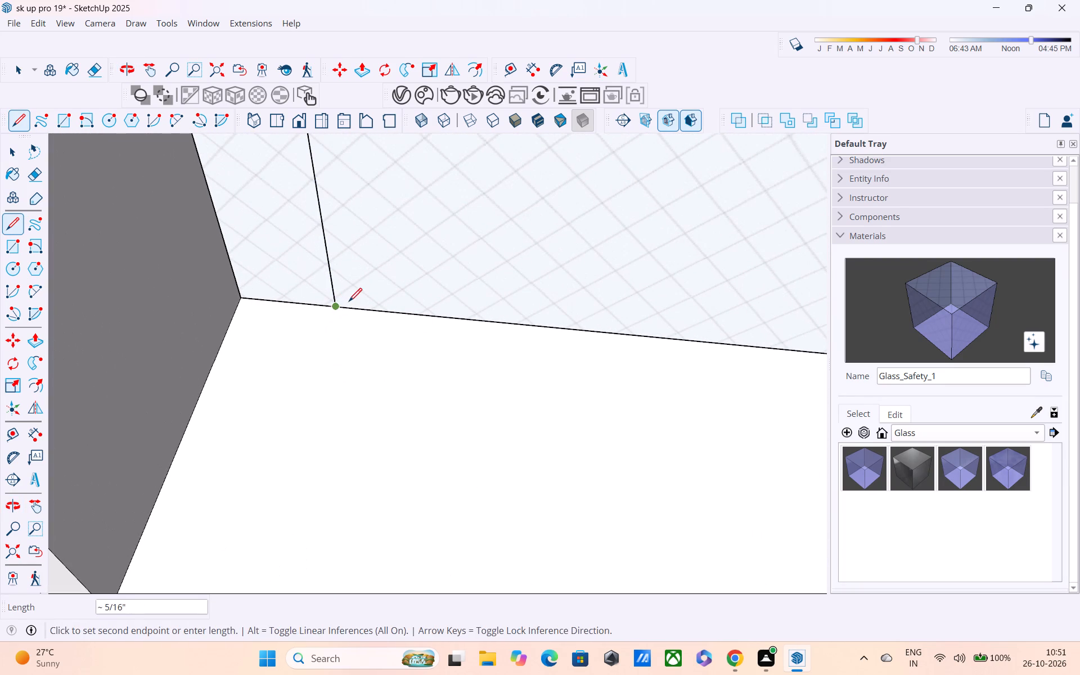
key(space)
Copy the vertical line 2" along the panel's bottom edge, away from the nearby side post.
click(332, 286)
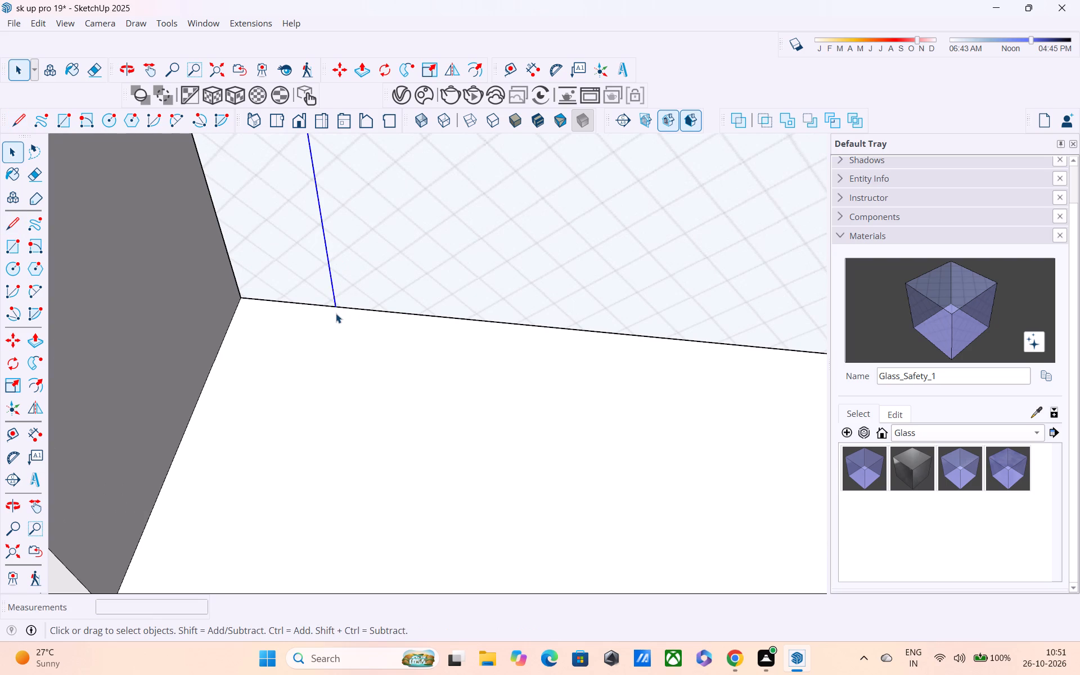
key(m)
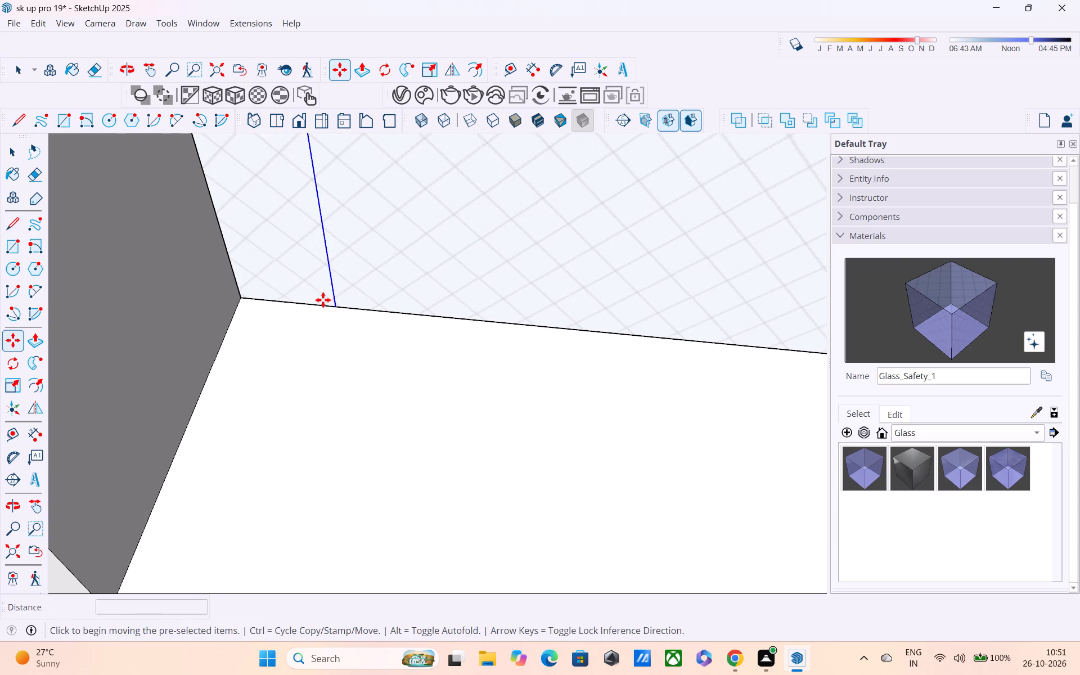
click(336, 307)
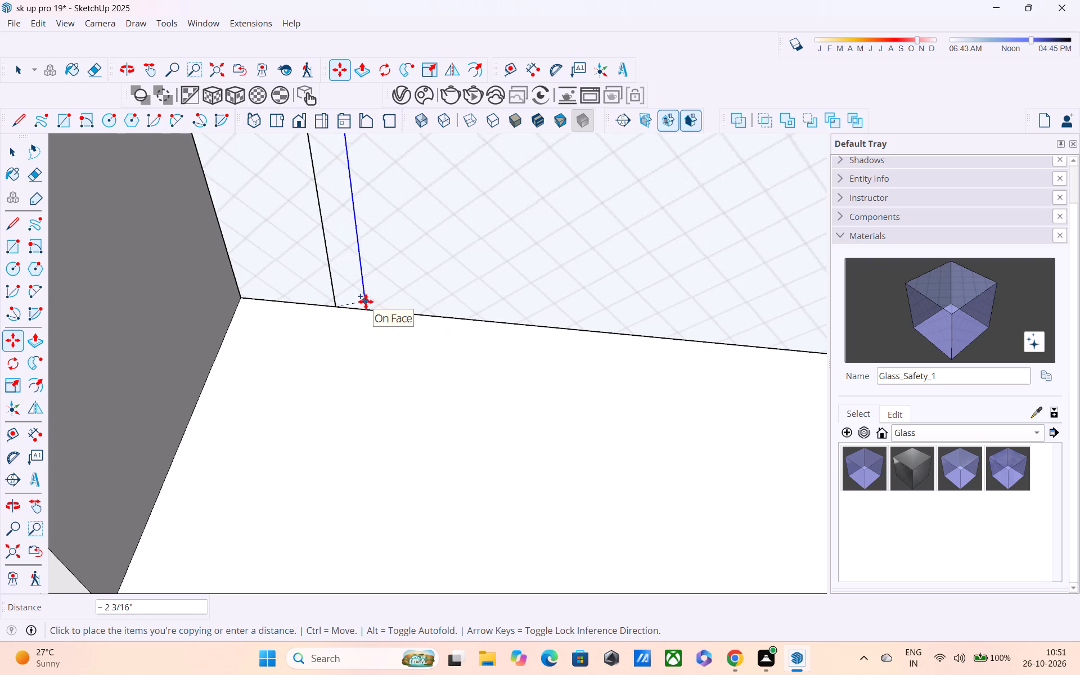
text(2")
key(Return)
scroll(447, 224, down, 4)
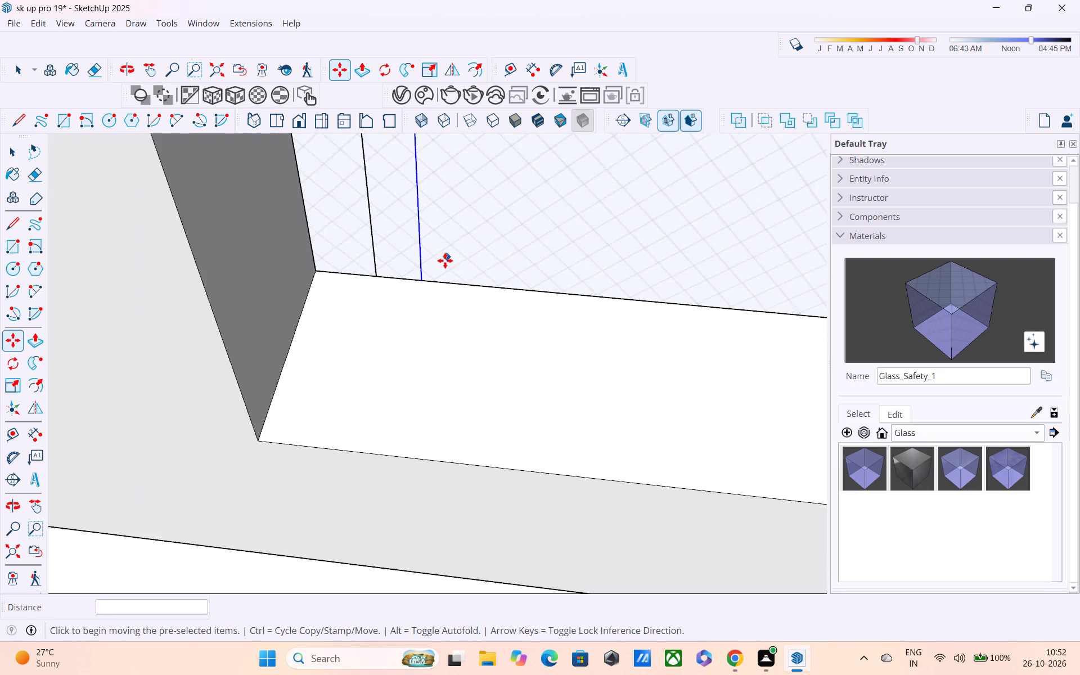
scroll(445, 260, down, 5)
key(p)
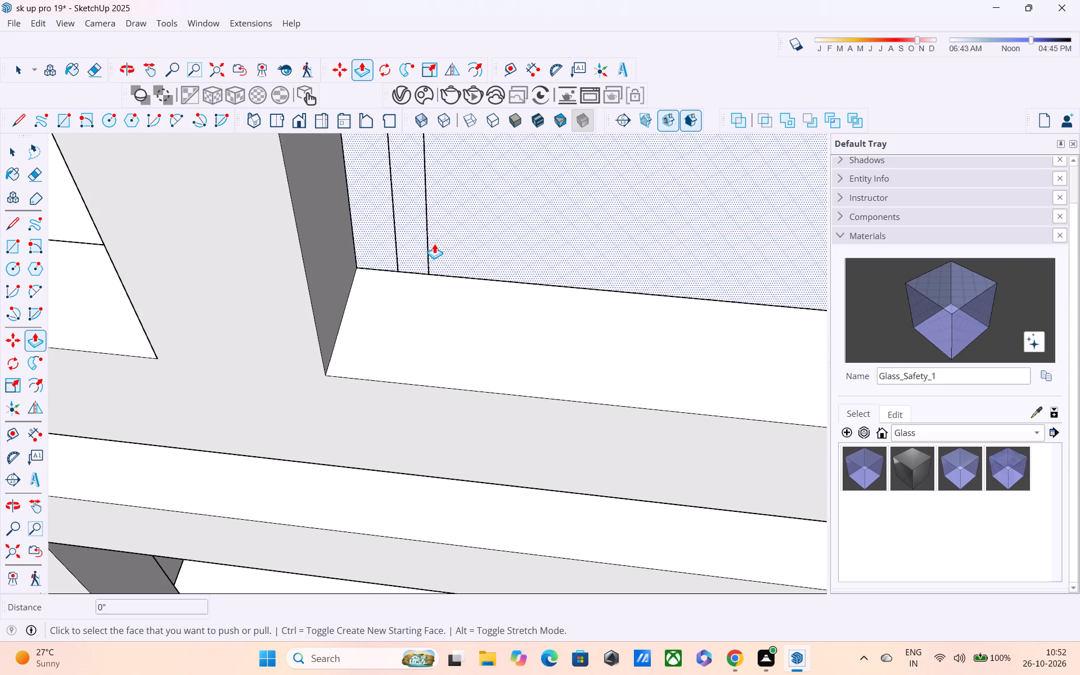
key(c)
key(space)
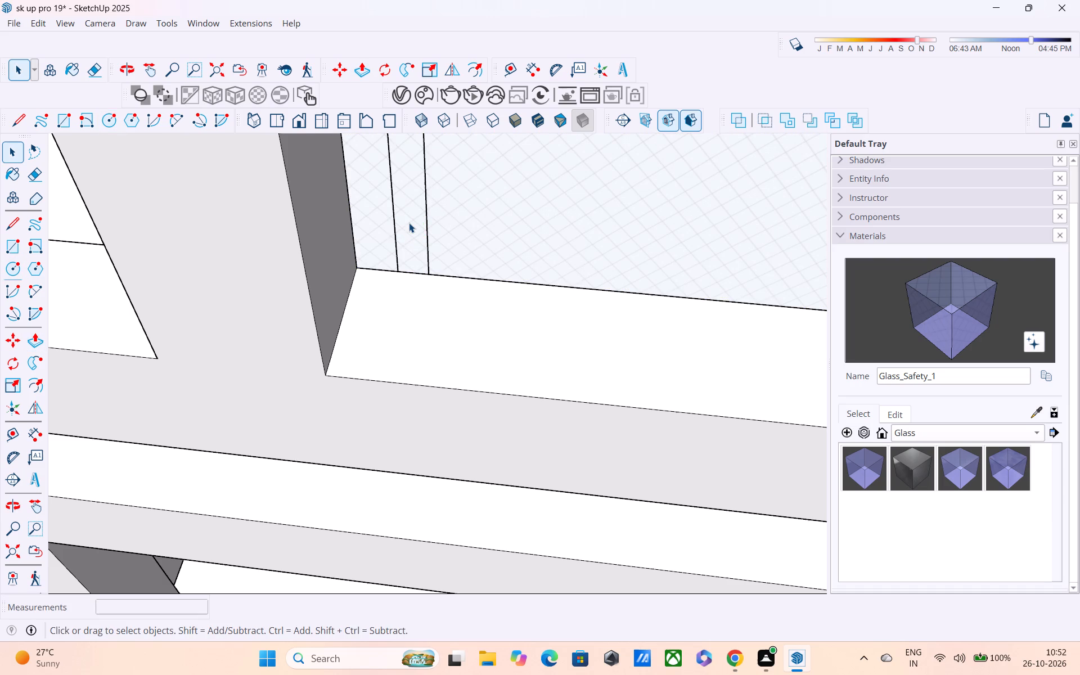
Draw a short line joining the top ends of the two vertical lines along the underside of the rail.
scroll(409, 214, down, 2)
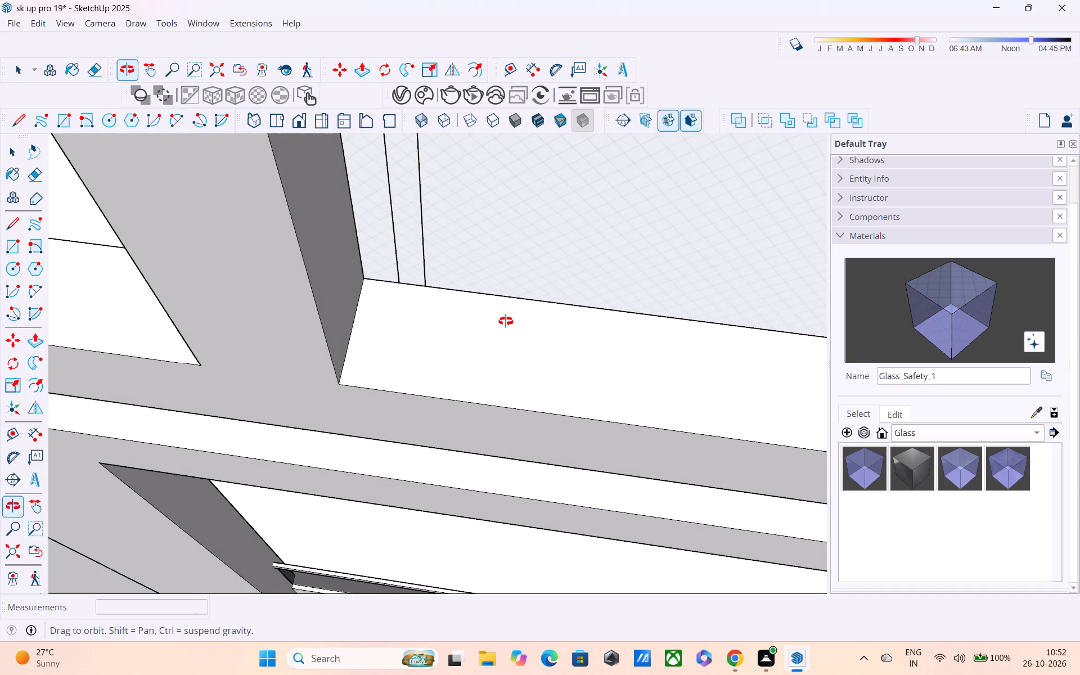
shift+middle_drag(506, 321, 503, 528)
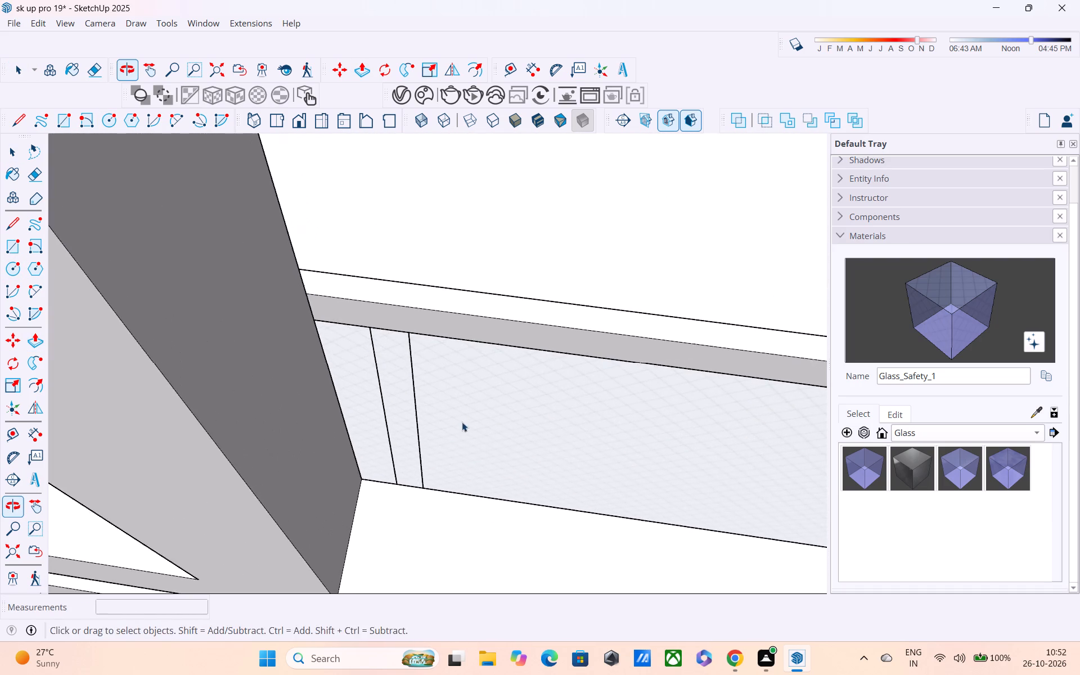
middle_drag(462, 422, 460, 237)
scroll(418, 287, up, 3)
shift+middle_drag(418, 259, 457, 491)
middle_drag(444, 462, 452, 242)
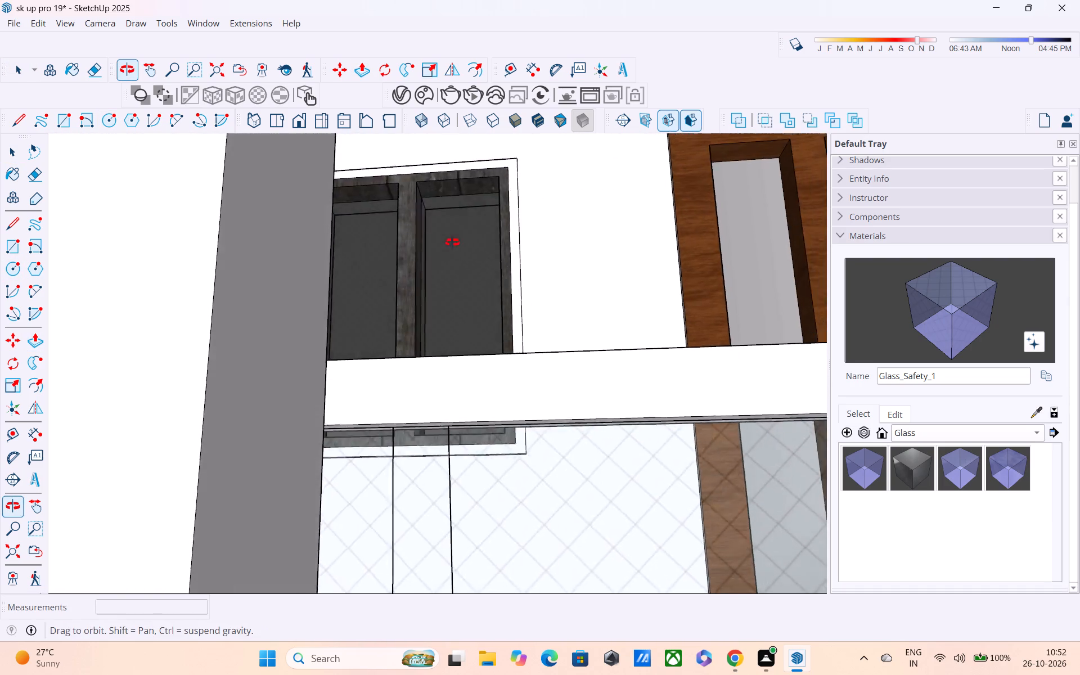
middle_drag(452, 242, 467, 195)
scroll(467, 195, up, 1)
scroll(425, 331, down, 2)
middle_drag(425, 418, 432, 330)
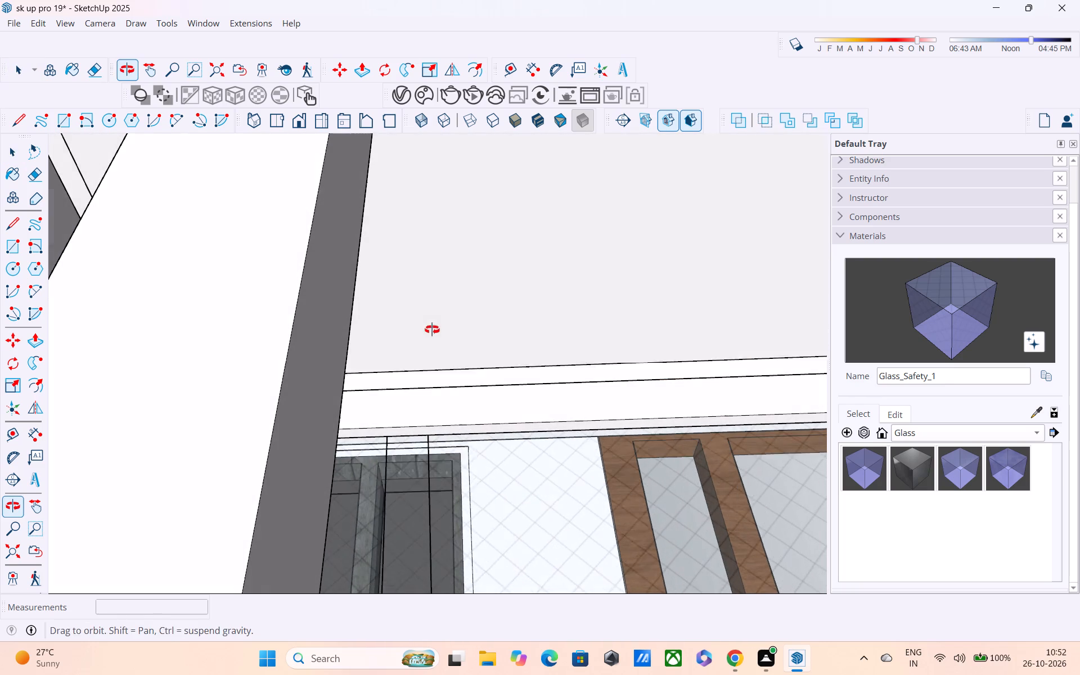
middle_drag(432, 330, 432, 328)
key(l)
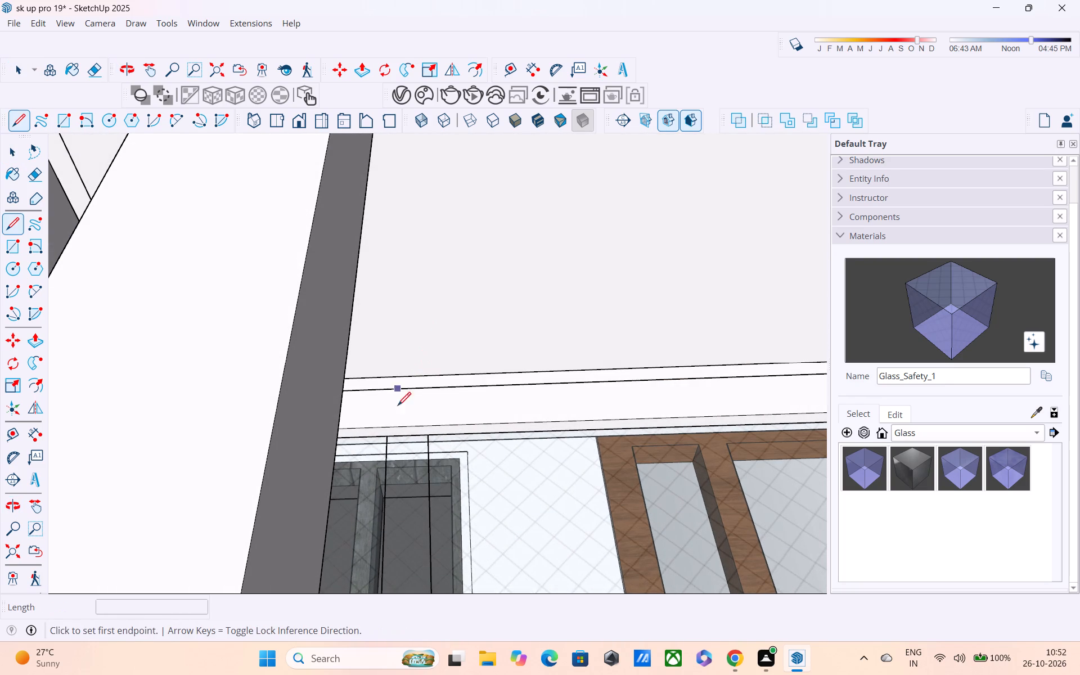
scroll(379, 435, up, 7)
click(391, 439)
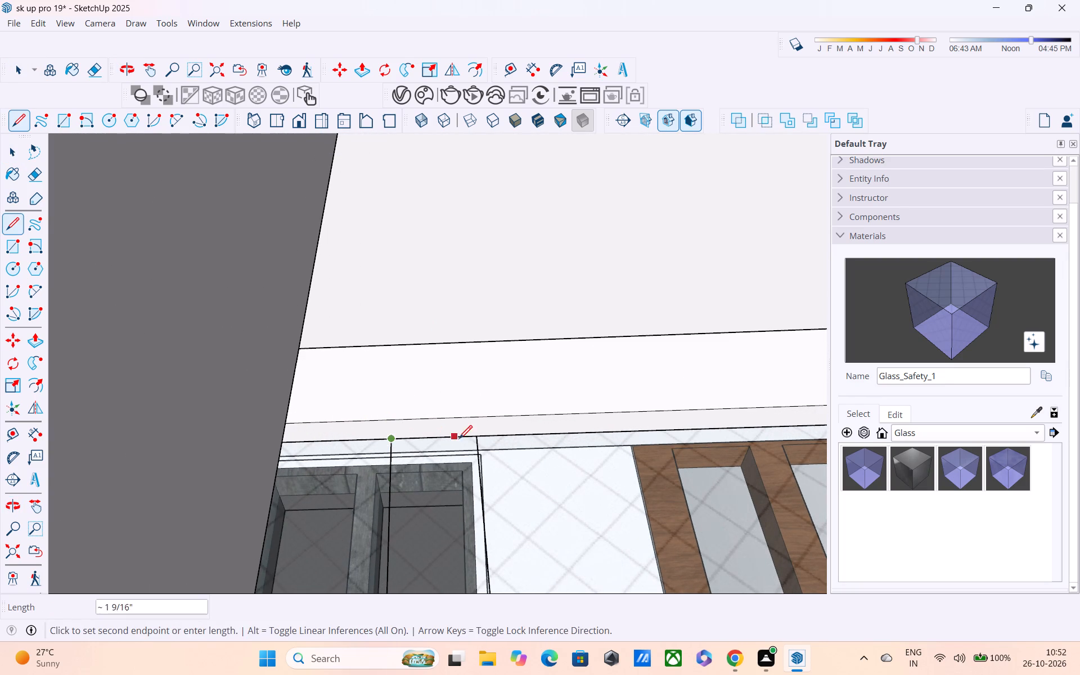
click(475, 440)
scroll(479, 448, down, 5)
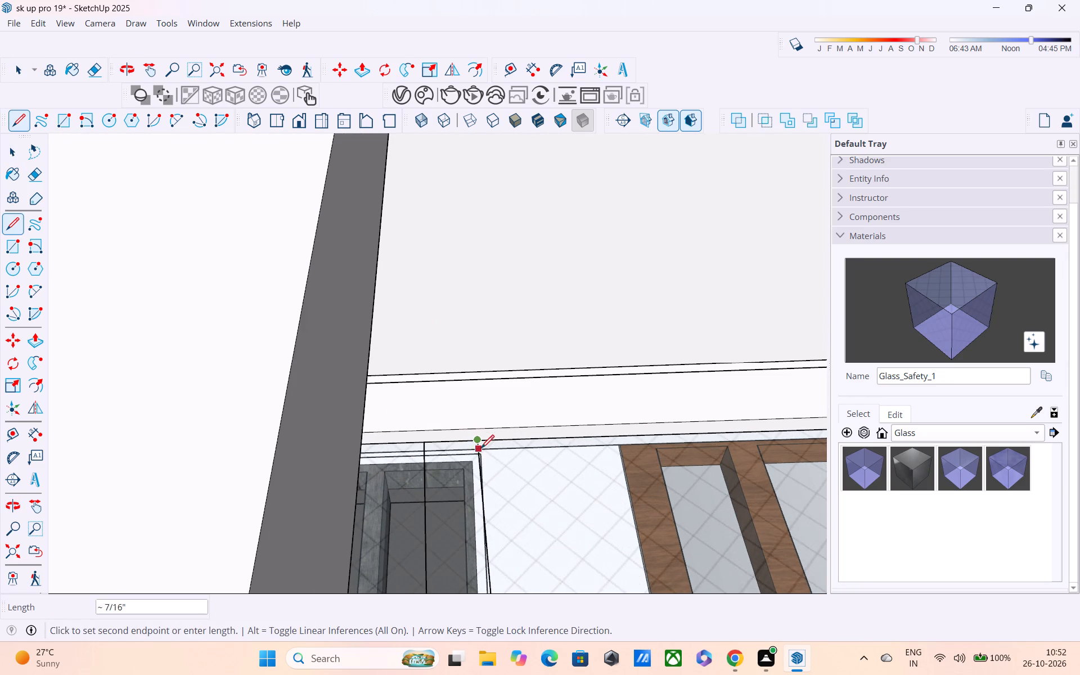
scroll(481, 451, down, 1)
middle_drag(481, 451, 492, 226)
shift+scroll(492, 226, up, 1)
scroll(492, 226, down, 6)
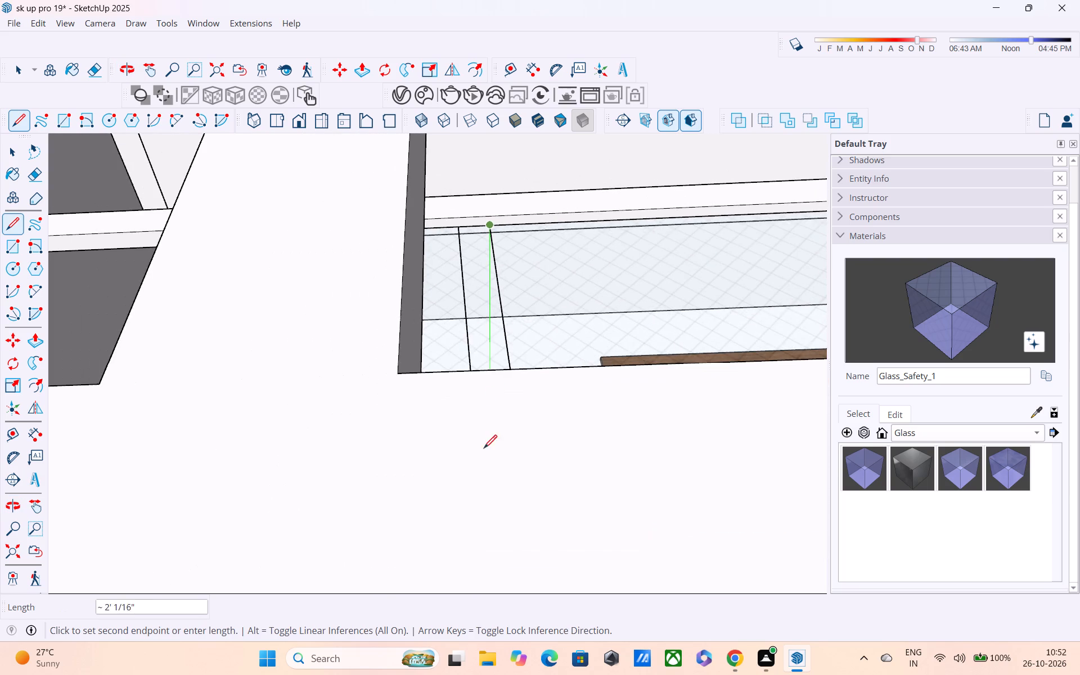
middle_drag(498, 398, 458, 562)
key(Escape)
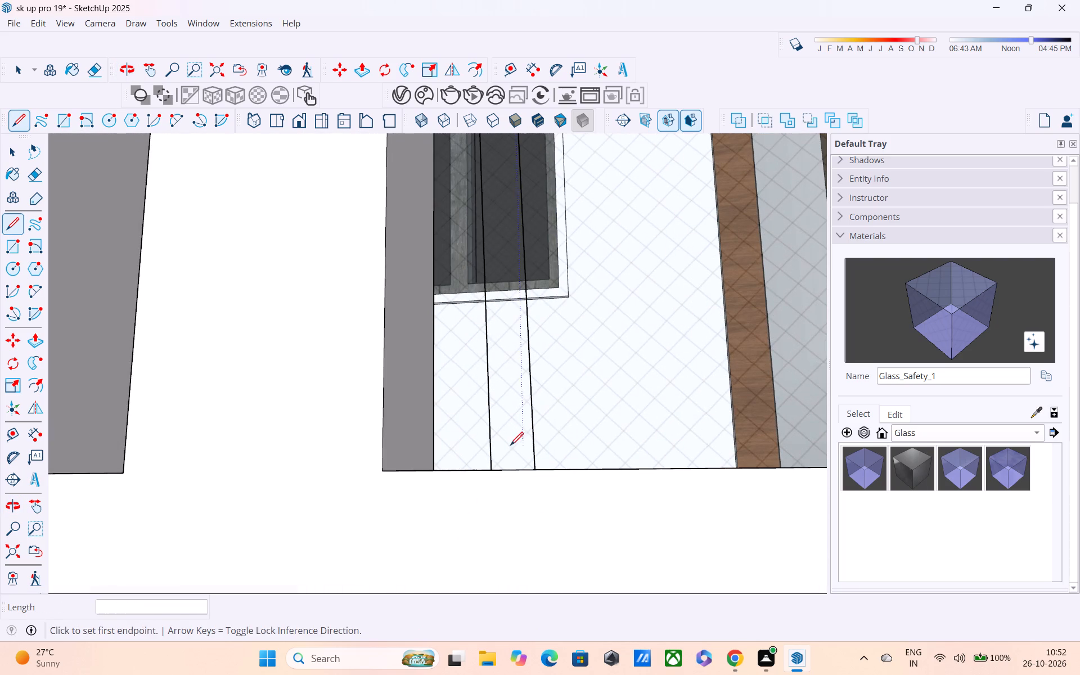
Close the narrow strip with a short line joining the bottom ends of the two vertical lines.
middle_drag(512, 463, 468, 551)
scroll(481, 470, up, 6)
click(487, 502)
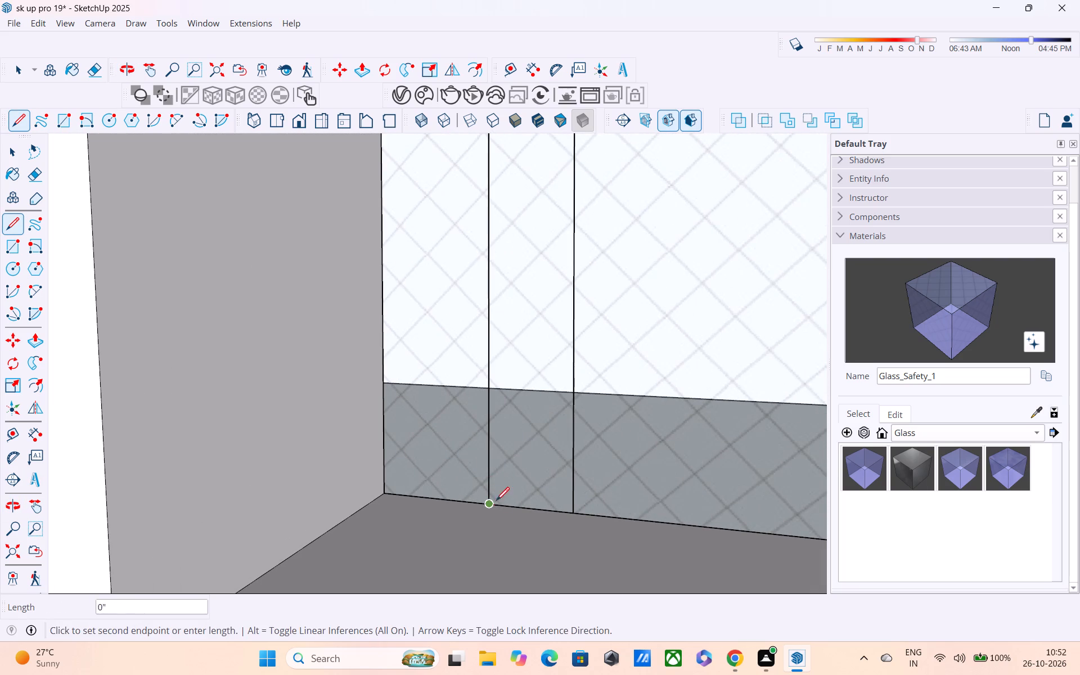
click(577, 513)
key(space)
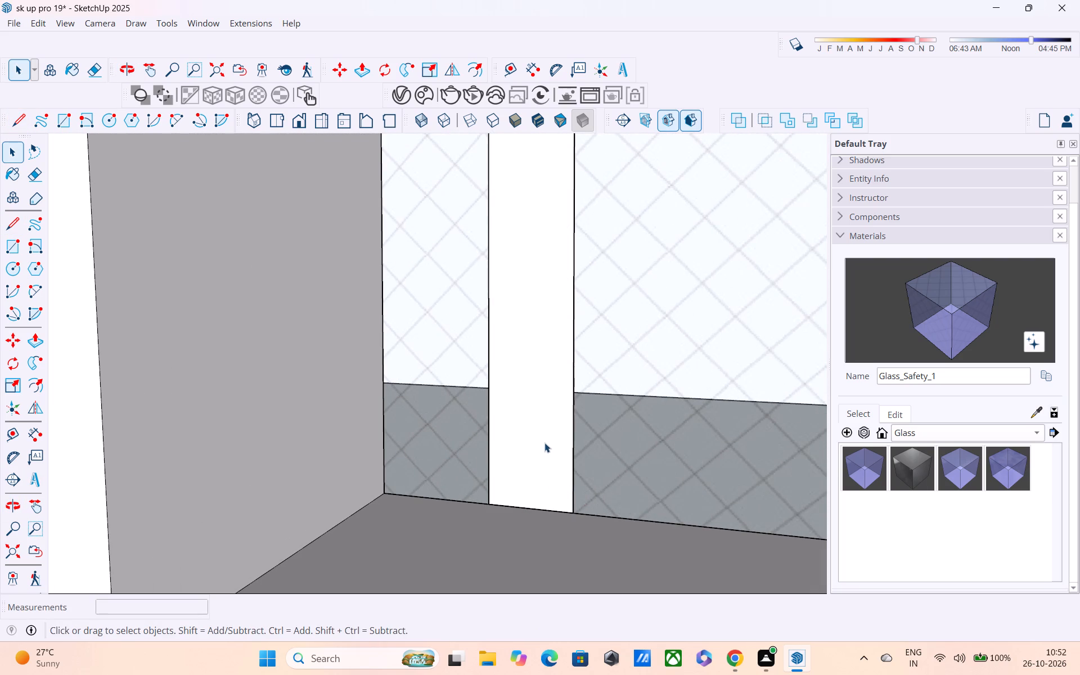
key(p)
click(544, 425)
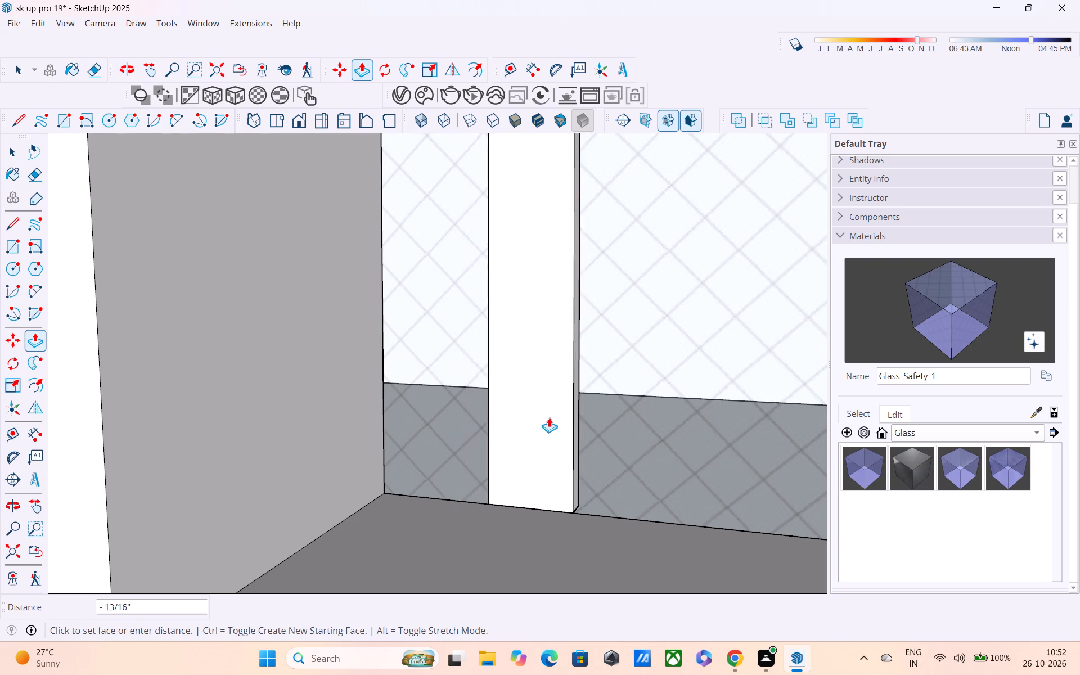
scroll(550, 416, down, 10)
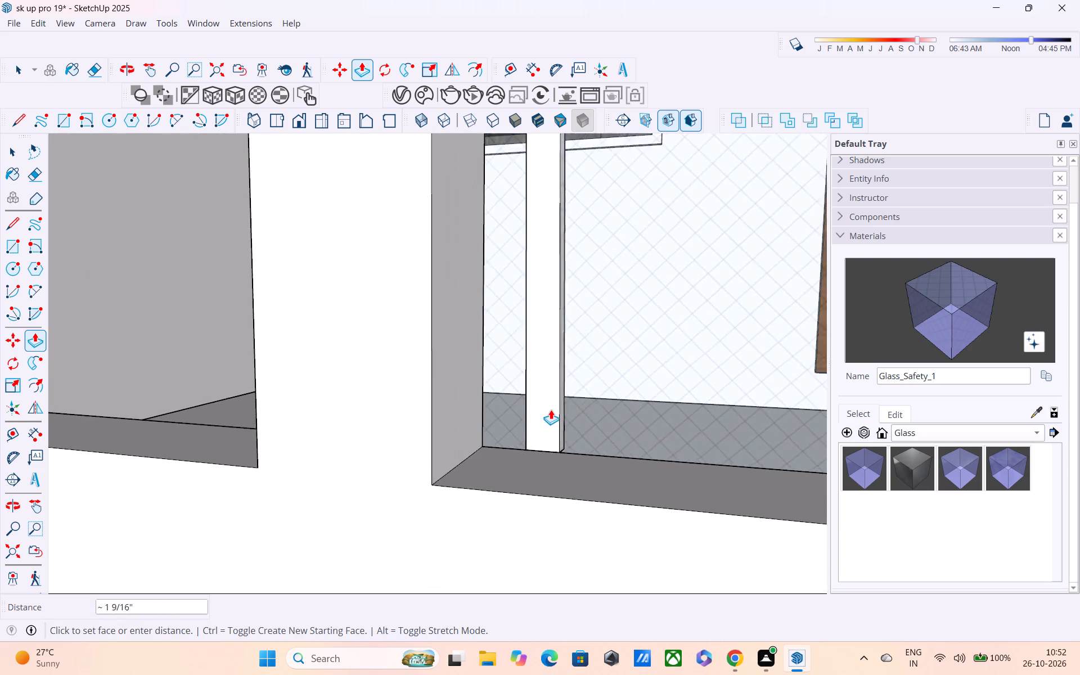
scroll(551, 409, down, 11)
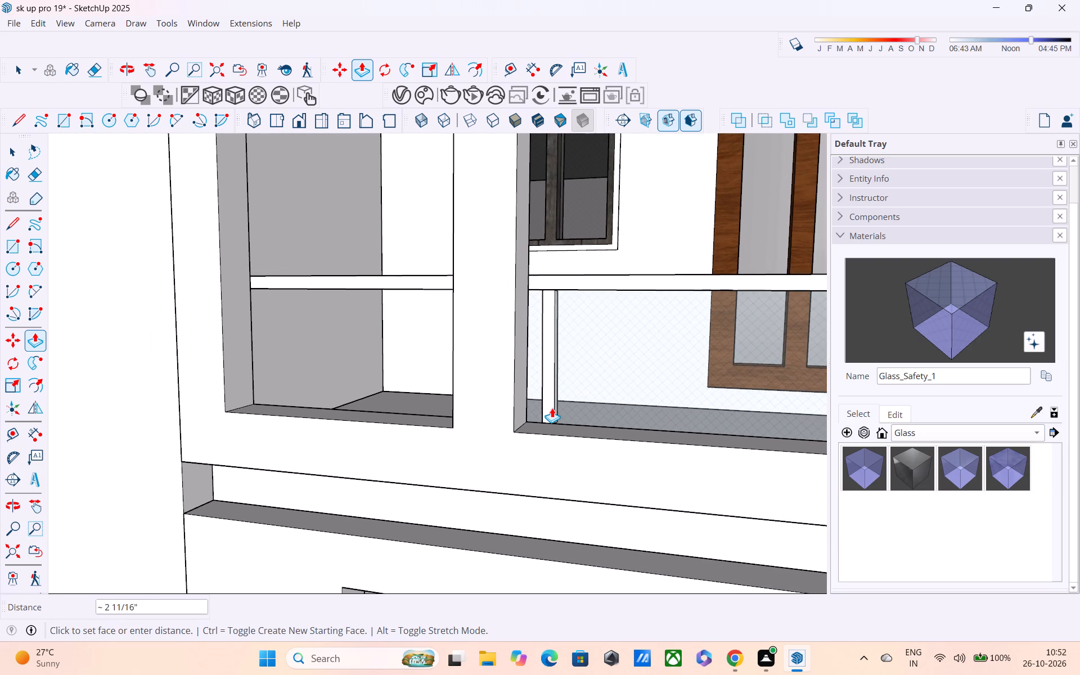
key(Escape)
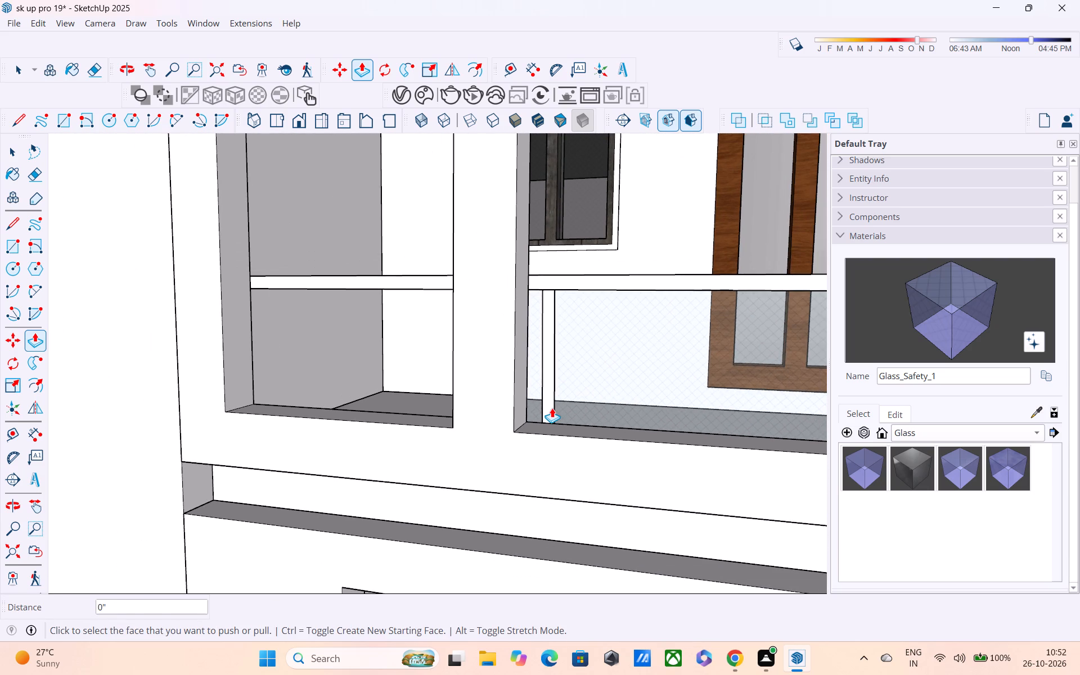
Undo the lines outlining the narrow vertical strip at the end of the glass panel and leave nothing selected.
key(ctrl+z)
key(ctrl+z)
key(ctrl+z)
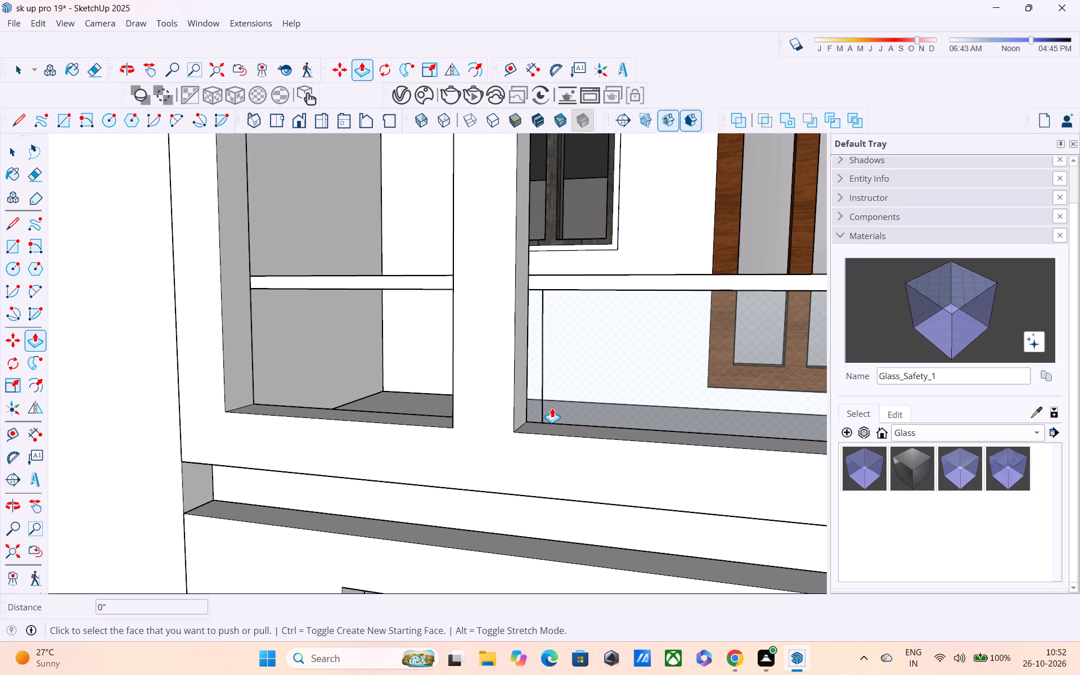
key(ctrl+z)
scroll(542, 402, up, 3)
key(space)
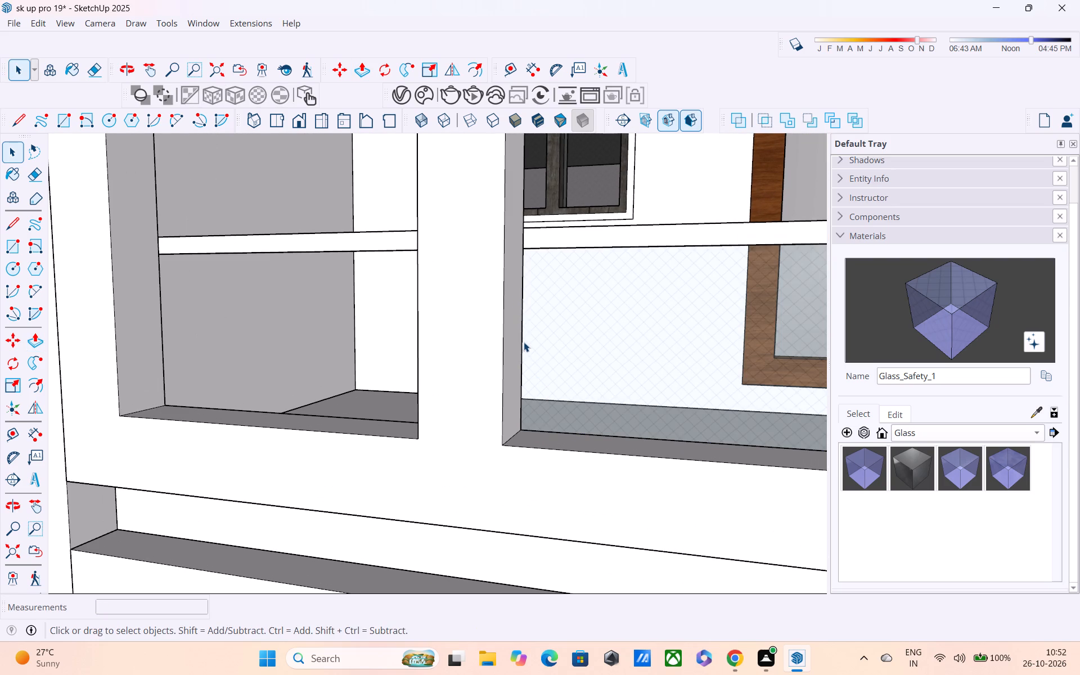
click(524, 342)
scroll(598, 425, down, 4)
key(Escape)
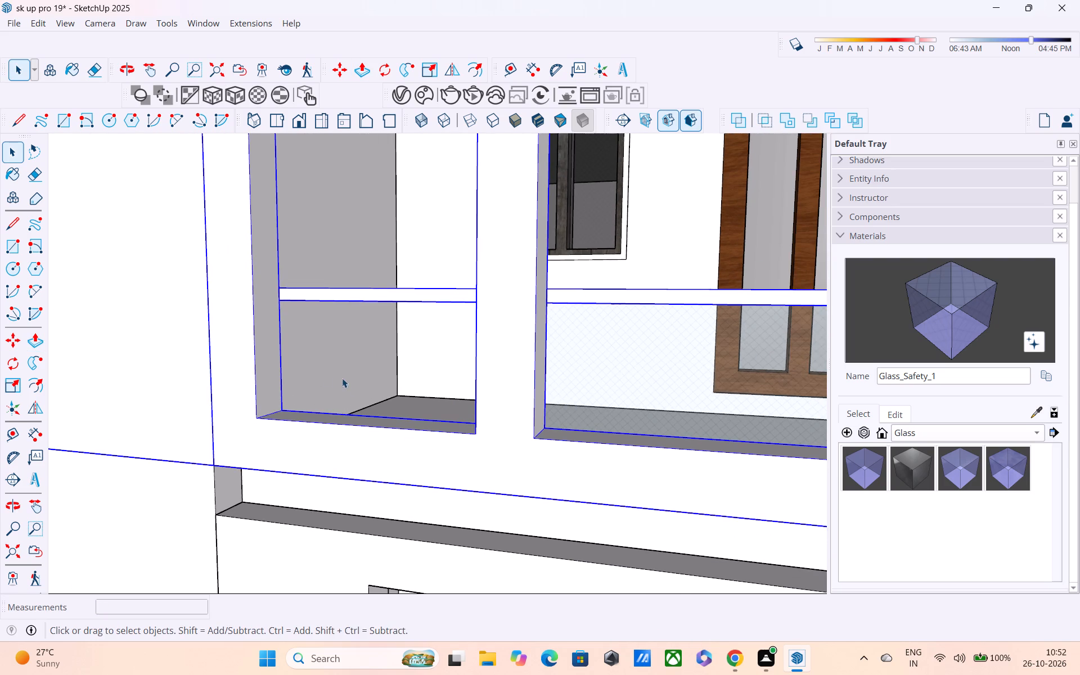
scroll(486, 453, down, 5)
scroll(623, 440, down, 5)
scroll(362, 472, down, 5)
click(155, 390)
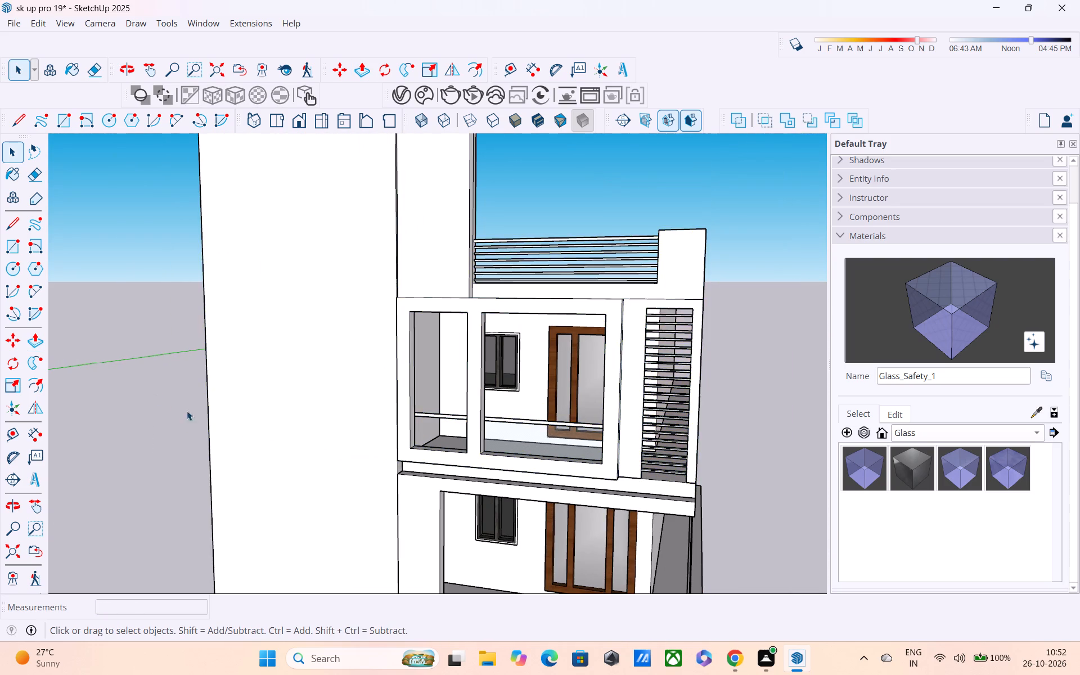
Draw a vertical line close beside the side post, from the edge under the rail down to the bottom of the glass panel.
scroll(474, 470, up, 7)
middle_drag(502, 430, 522, 366)
scroll(521, 369, up, 3)
scroll(517, 409, down, 1)
scroll(517, 409, up, 5)
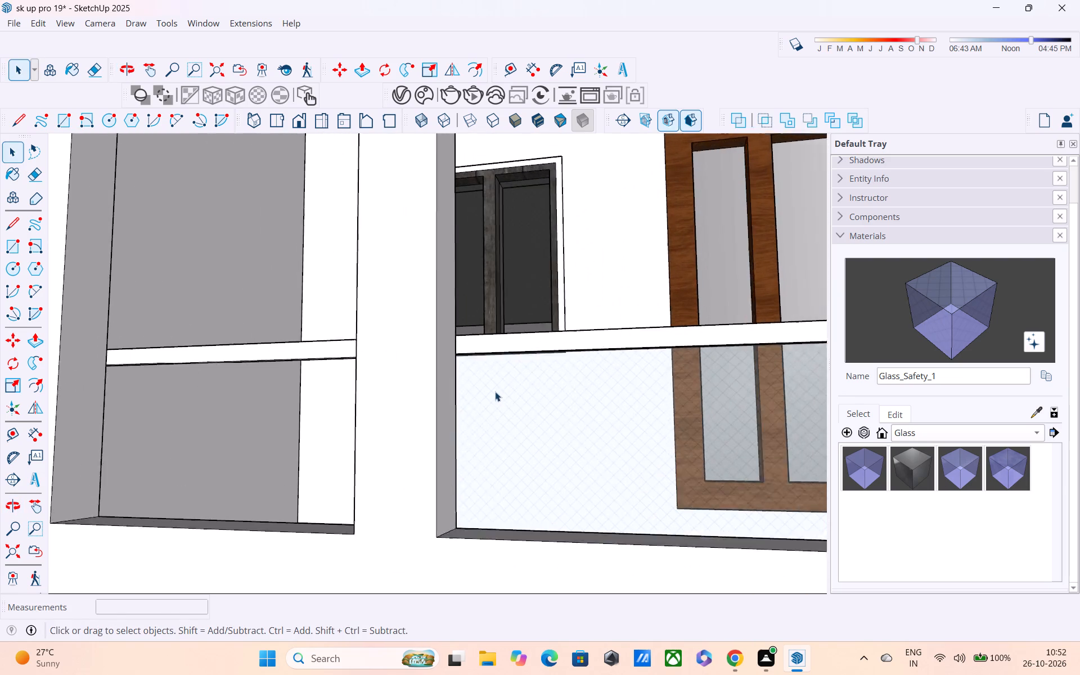
scroll(495, 391, up, 7)
middle_drag(476, 366, 462, 307)
scroll(452, 339, up, 7)
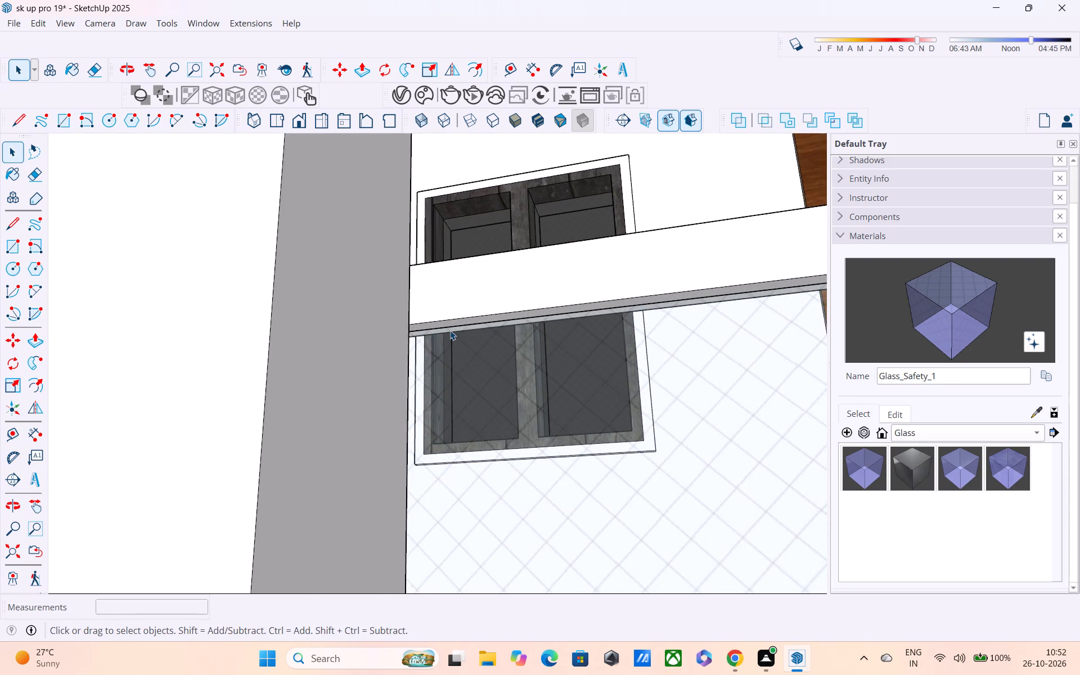
middle_drag(450, 330, 397, 305)
key(l)
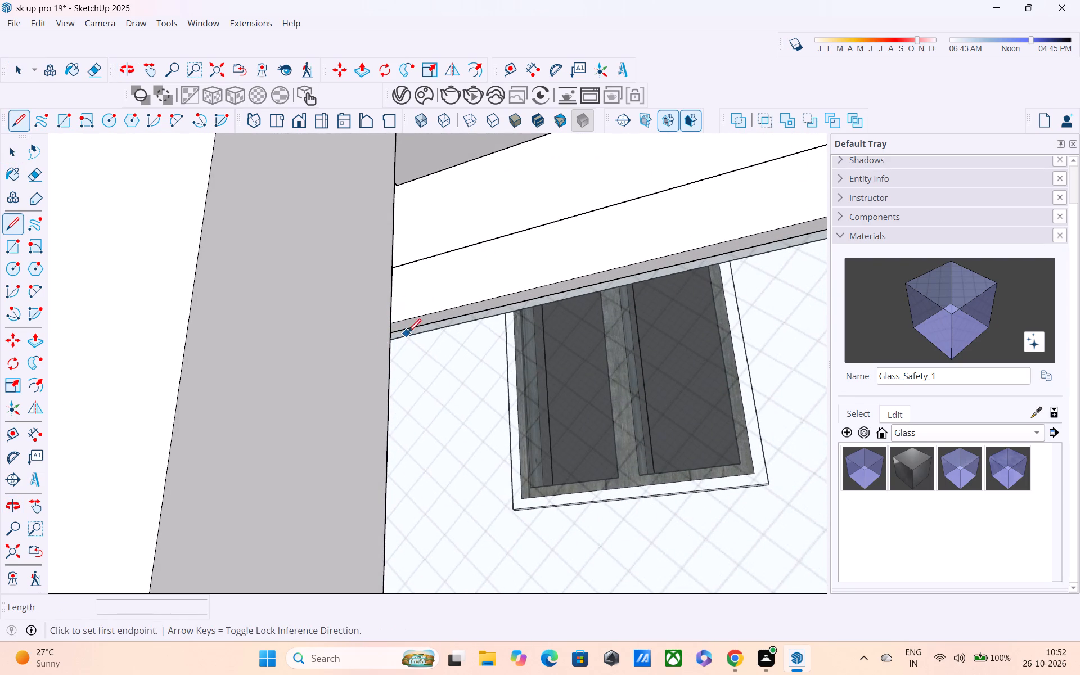
click(413, 326)
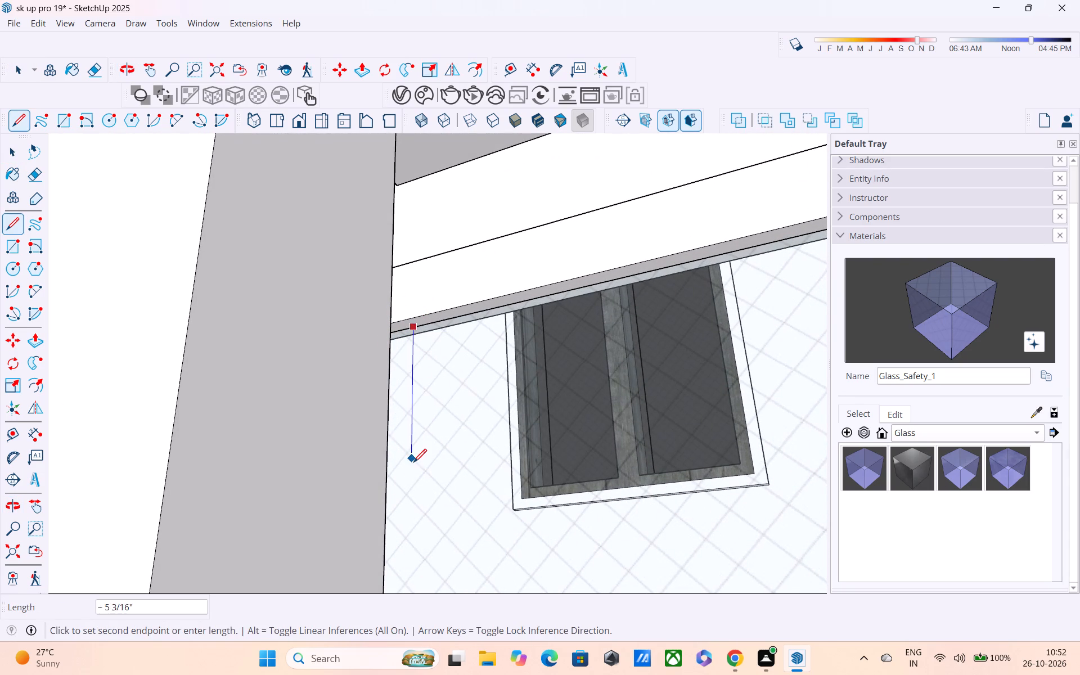
shift+middle_drag(415, 467, 425, 335)
scroll(431, 338, down, 4)
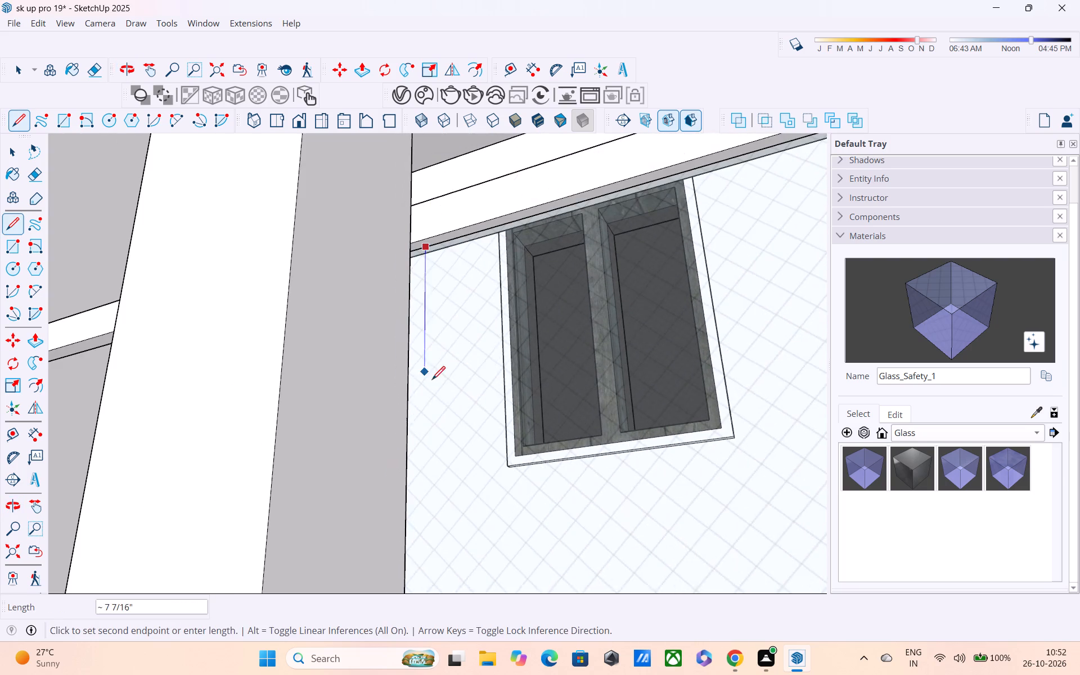
shift+middle_drag(440, 403, 446, 172)
middle_drag(435, 271, 398, 493)
scroll(420, 434, up, 3)
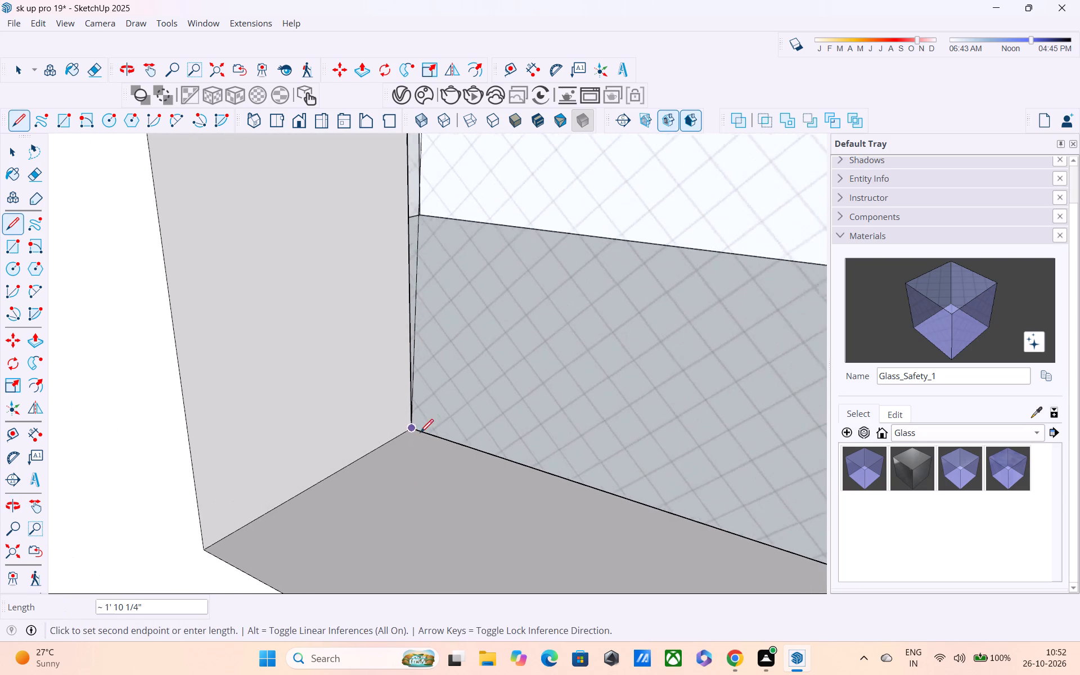
scroll(420, 434, up, 1)
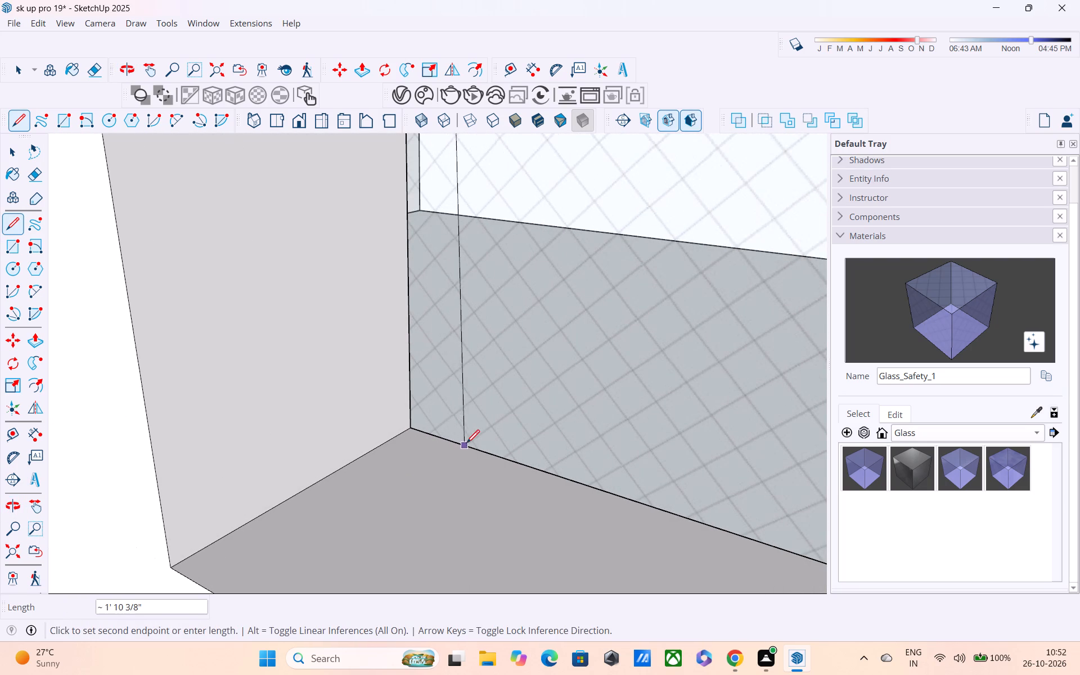
middle_drag(467, 445, 425, 584)
scroll(429, 544, up, 5)
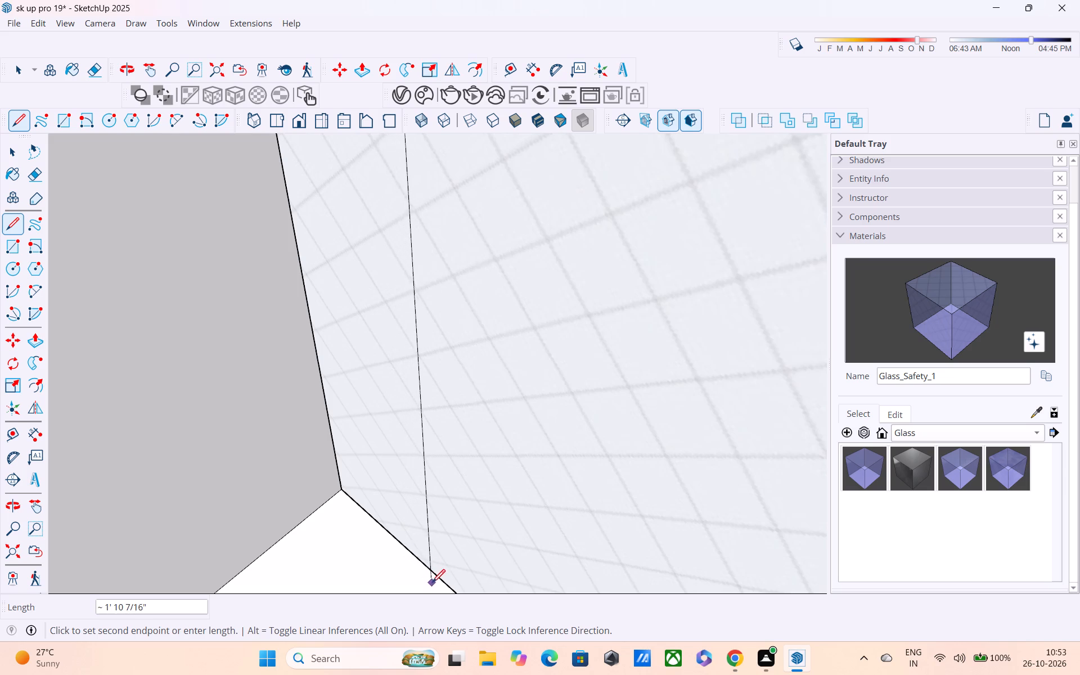
scroll(452, 592, down, 6)
middle_drag(454, 585, 587, 533)
middle_drag(591, 530, 541, 448)
scroll(541, 417, up, 3)
scroll(541, 417, down, 1)
middle_click(540, 416)
scroll(540, 416, up, 2)
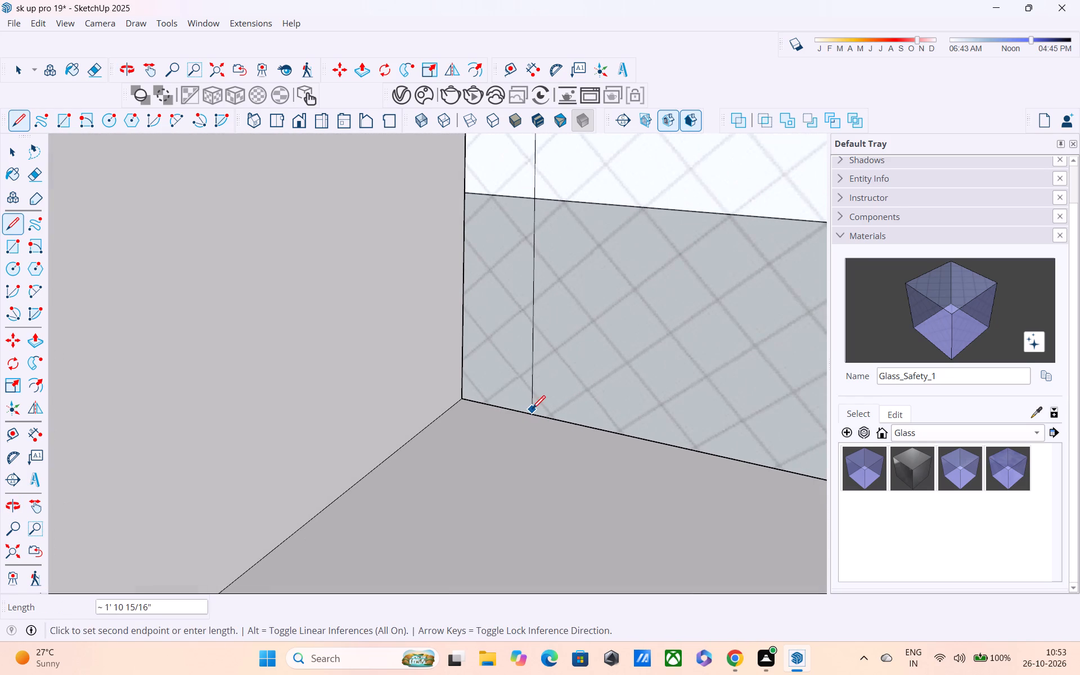
drag(487, 410, 490, 498)
Draw a second vertical line farther along the glass panel from the side post, from the edge under the rail down to the panel's bottom.
scroll(496, 466, down, 2)
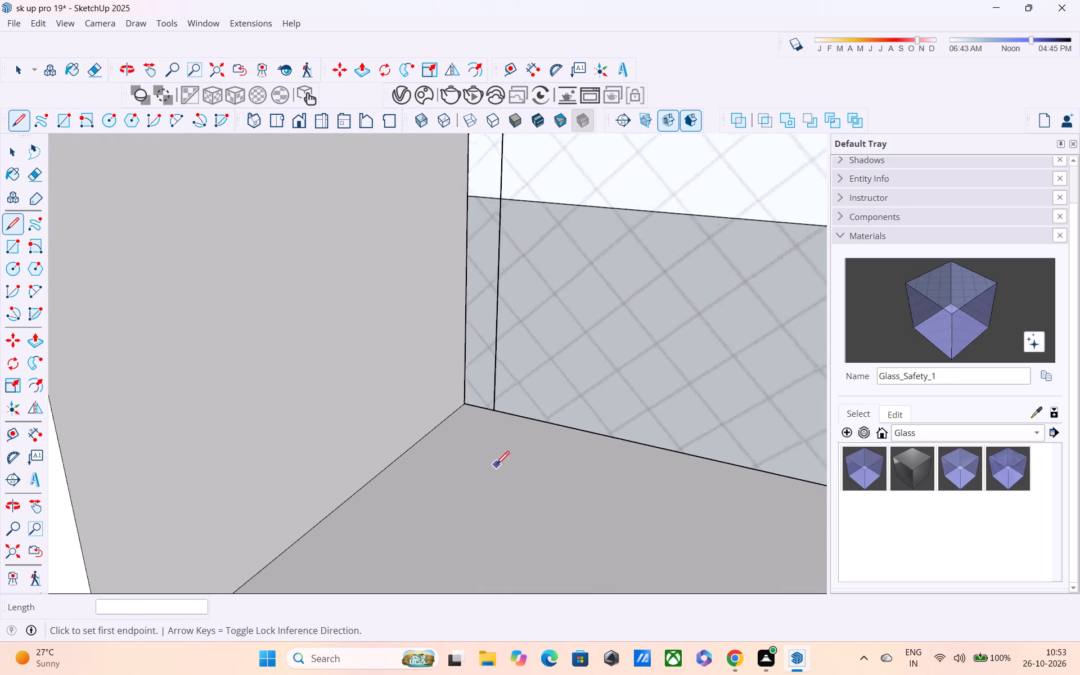
scroll(496, 466, down, 8)
middle_drag(510, 419, 618, 412)
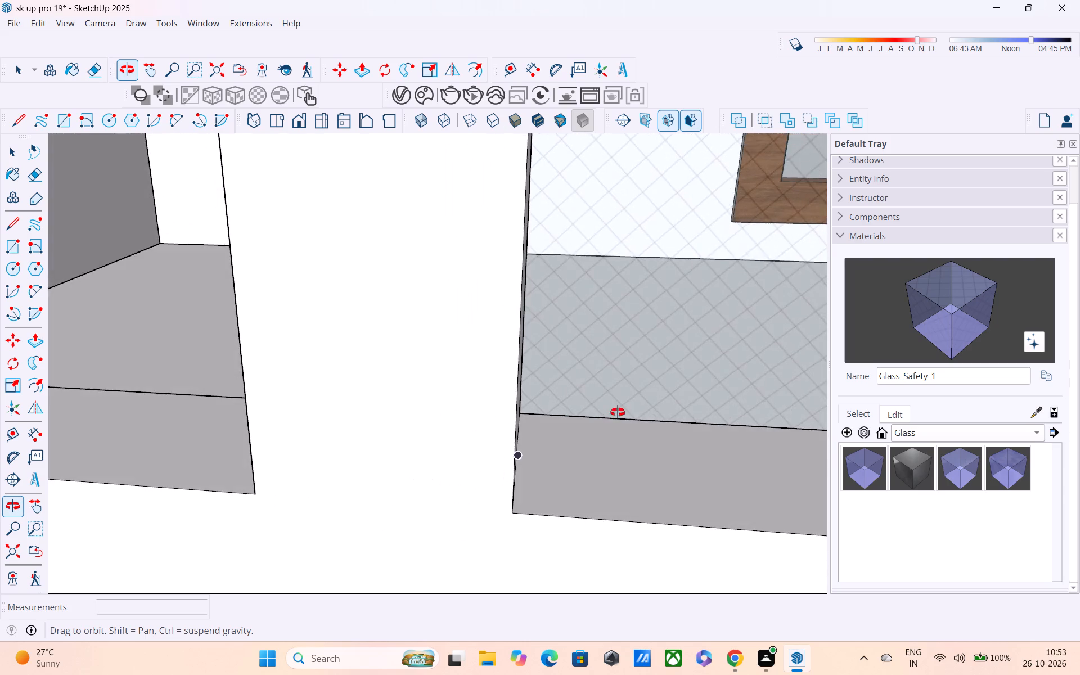
middle_drag(618, 412, 496, 422)
scroll(493, 417, down, 13)
middle_drag(502, 416, 505, 414)
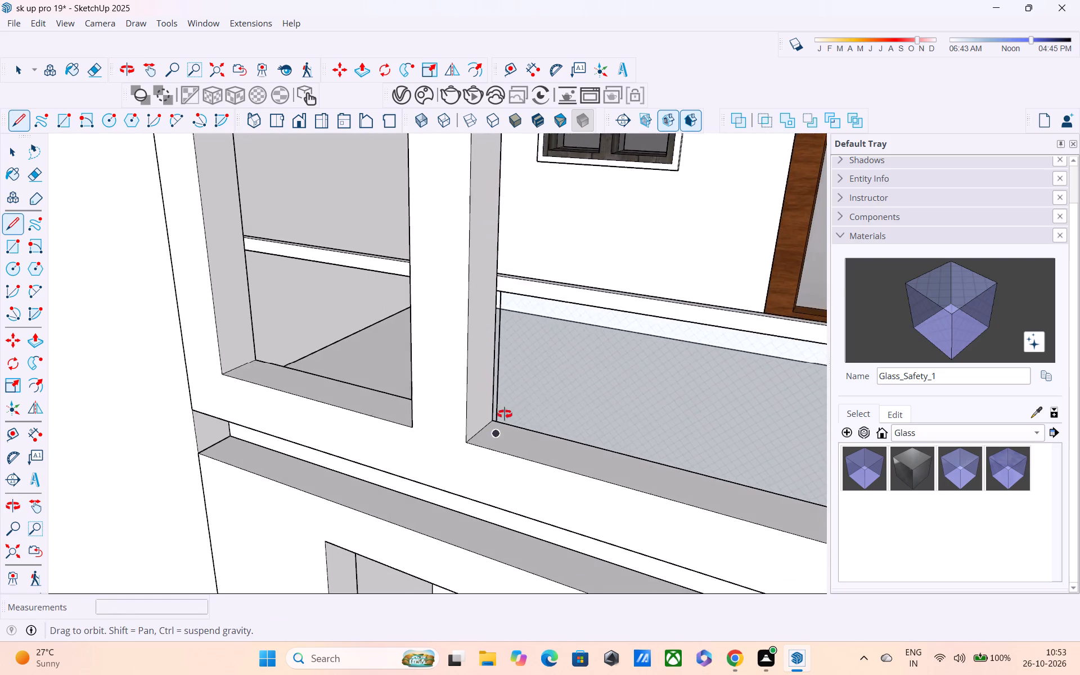
middle_drag(505, 414, 607, 343)
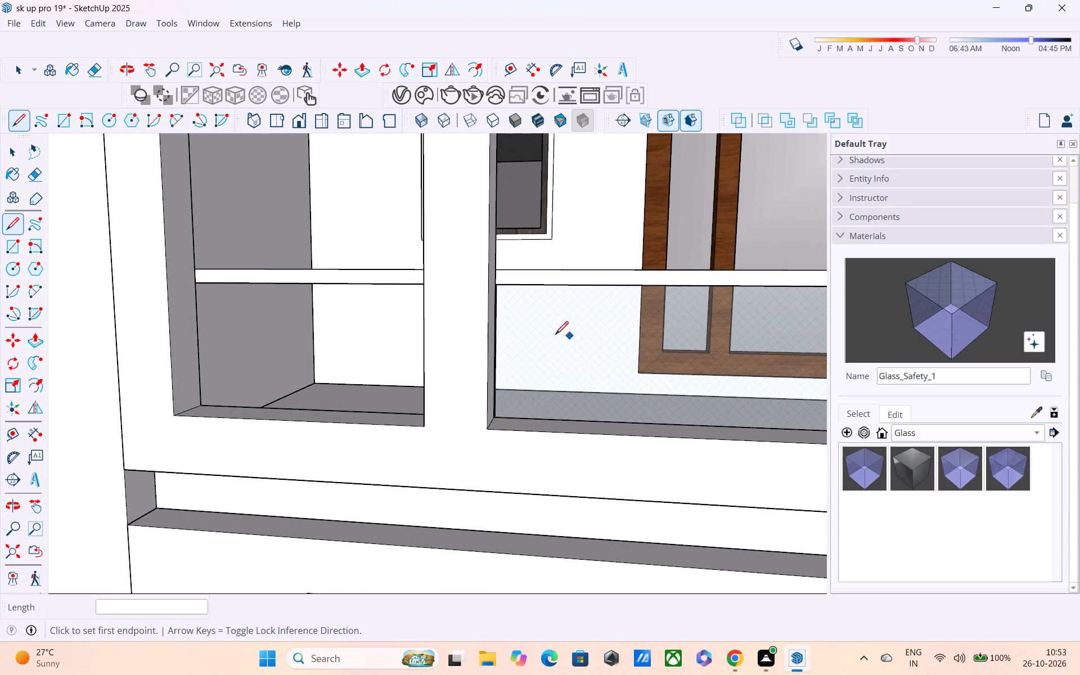
scroll(518, 335, up, 7)
middle_drag(540, 287, 529, 227)
scroll(536, 250, up, 6)
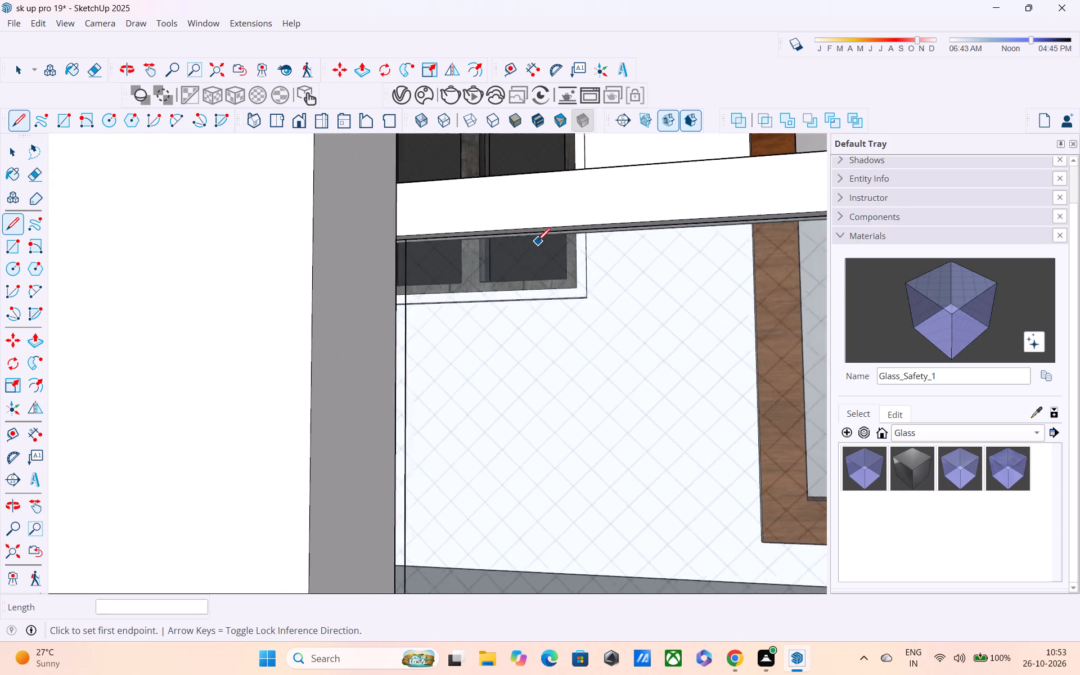
scroll(537, 242, up, 1)
scroll(458, 242, up, 3)
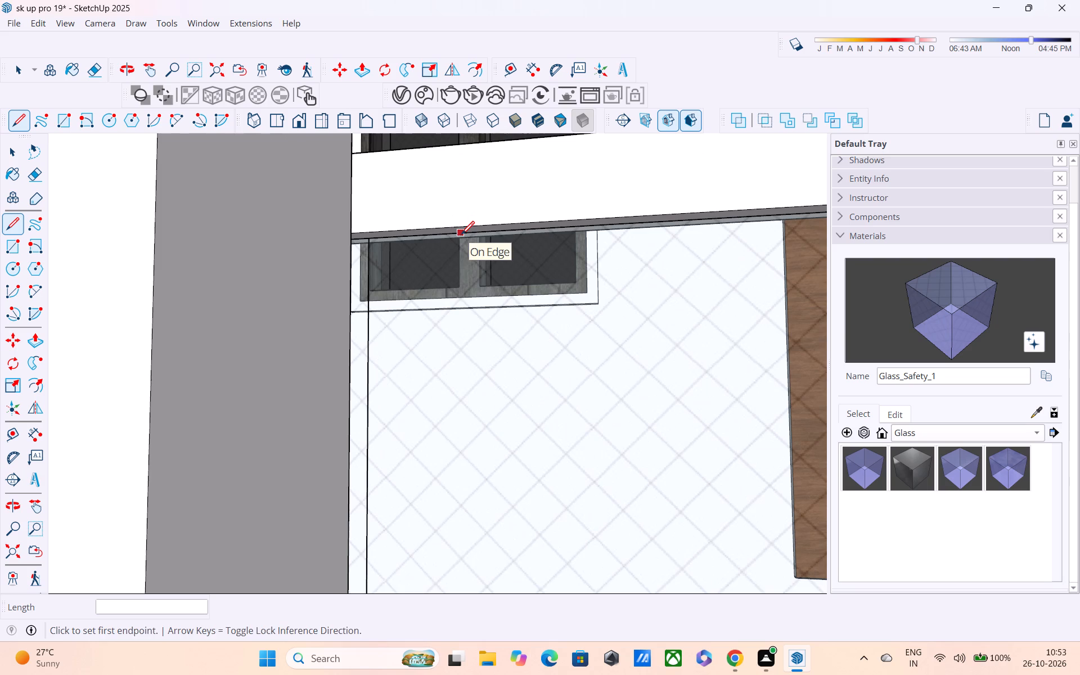
click(461, 236)
shift+middle_drag(457, 373, 457, 199)
scroll(457, 199, up, 1)
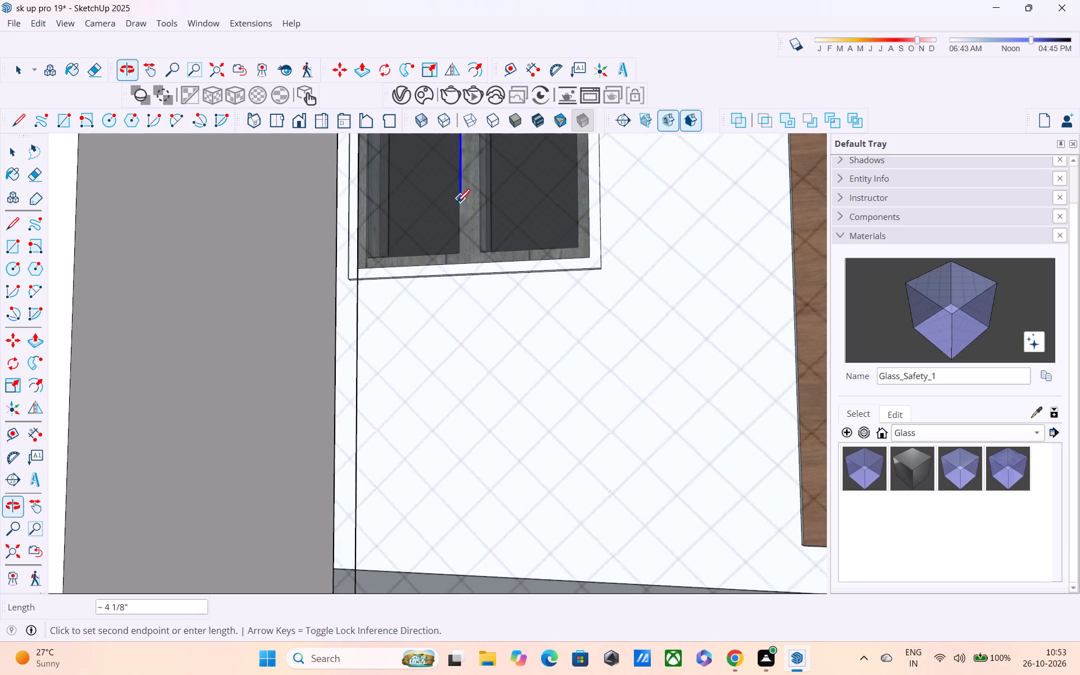
scroll(475, 336, down, 1)
shift+middle_drag(476, 337, 485, 206)
shift+middle_drag(475, 381, 484, 335)
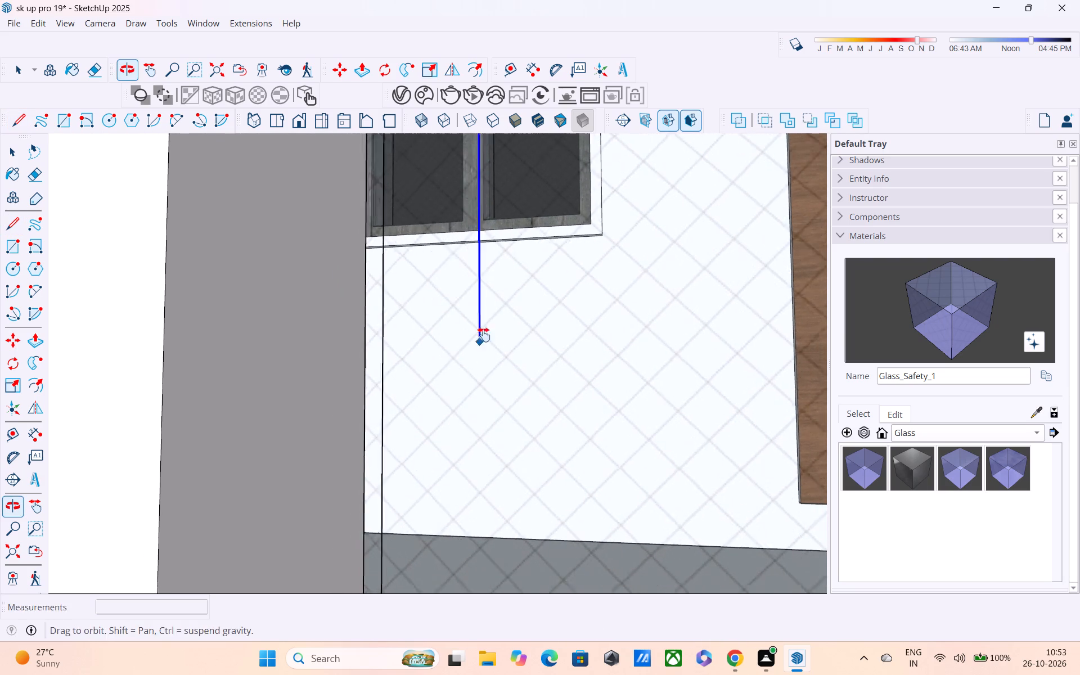
shift+middle_drag(484, 335, 491, 237)
scroll(480, 295, down, 3)
middle_drag(479, 355, 488, 211)
middle_drag(497, 260, 469, 491)
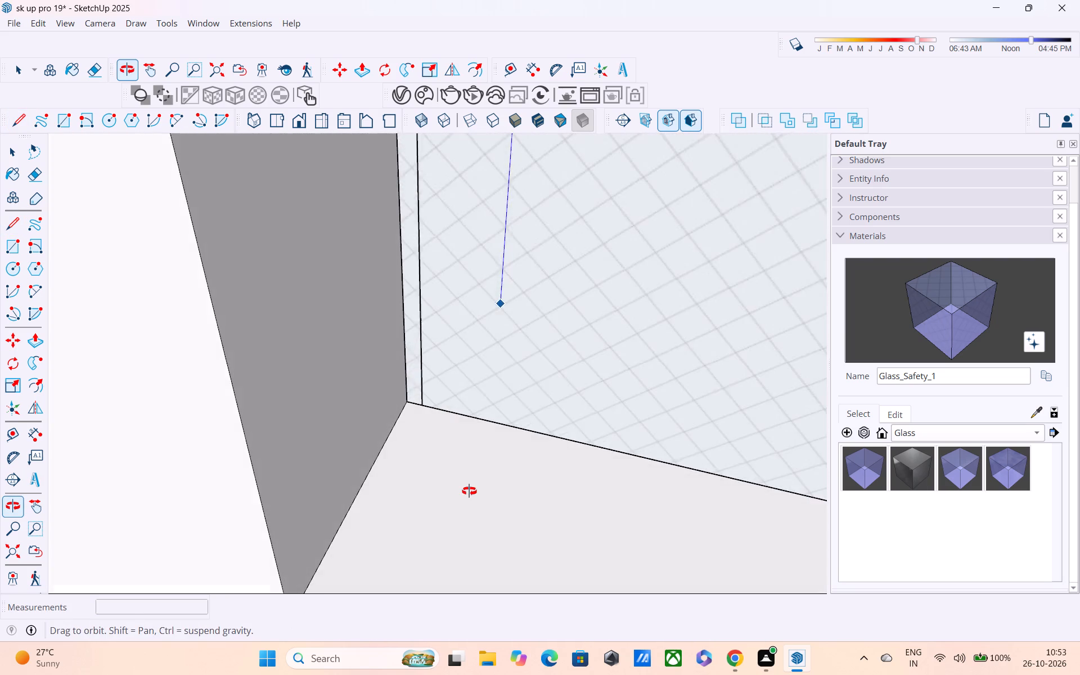
middle_drag(469, 491, 467, 493)
scroll(485, 431, up, 6)
middle_drag(487, 416, 476, 456)
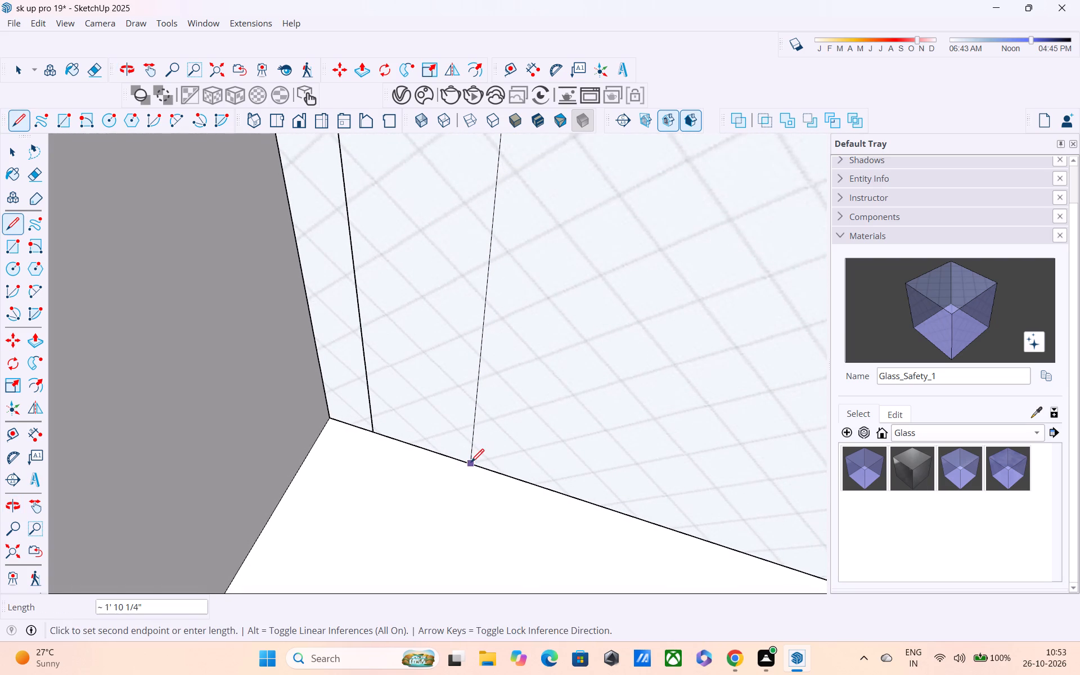
middle_drag(471, 463, 409, 537)
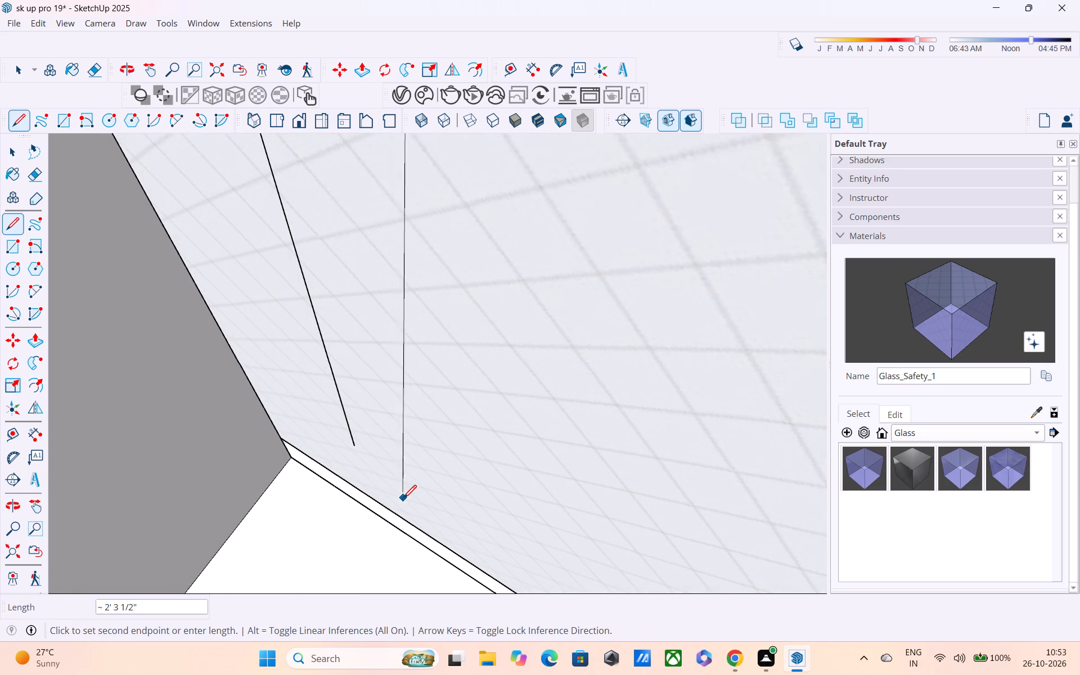
click(453, 515)
middle_drag(460, 511, 503, 447)
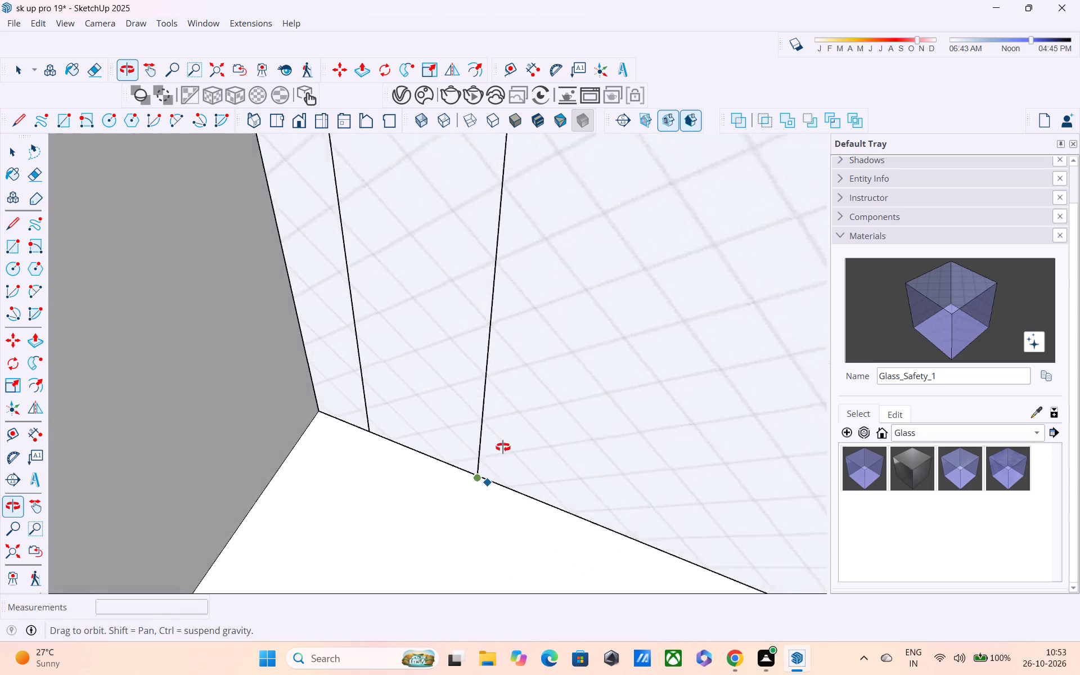
middle_drag(503, 447, 506, 440)
scroll(510, 434, down, 5)
middle_drag(516, 448, 352, 454)
scroll(451, 476, up, 2)
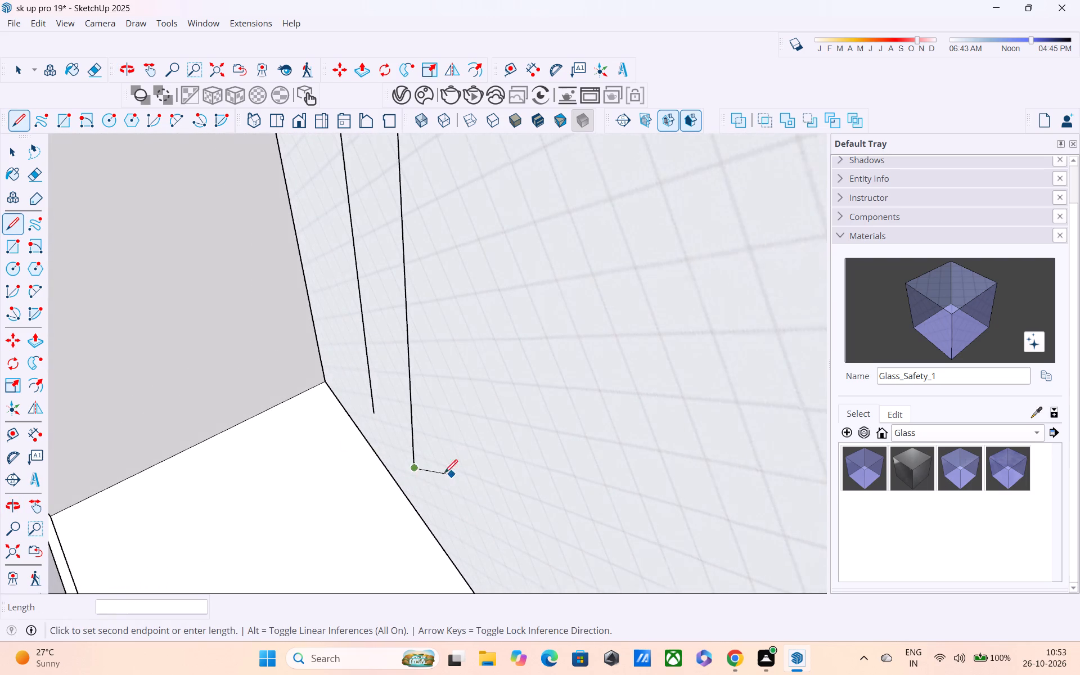
scroll(444, 474, up, 2)
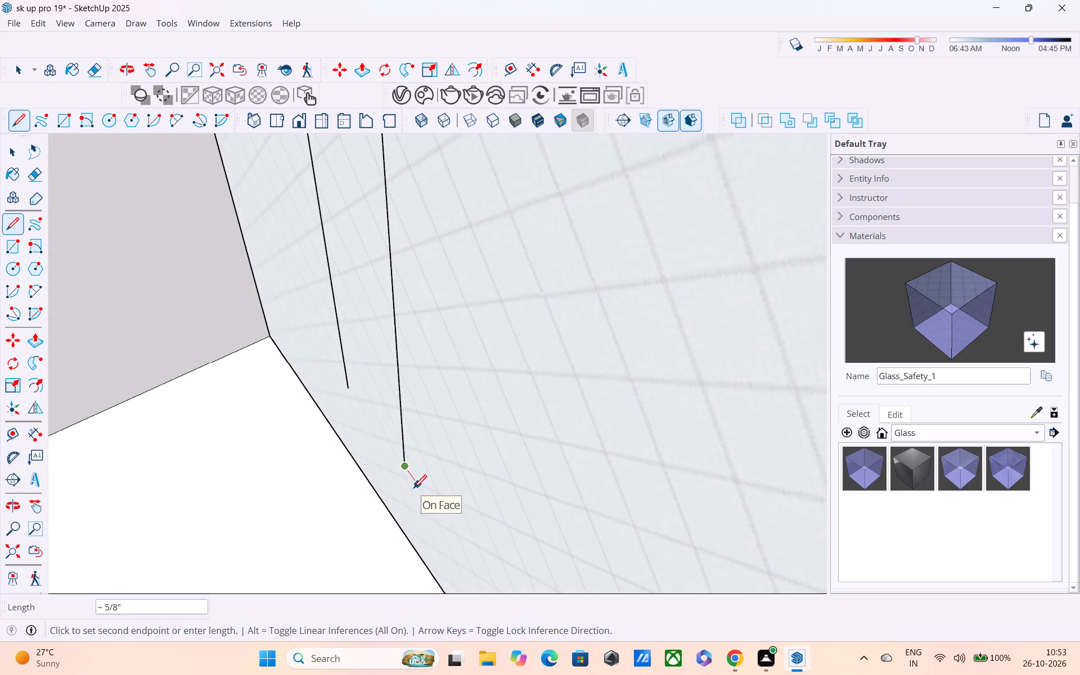
key(space)
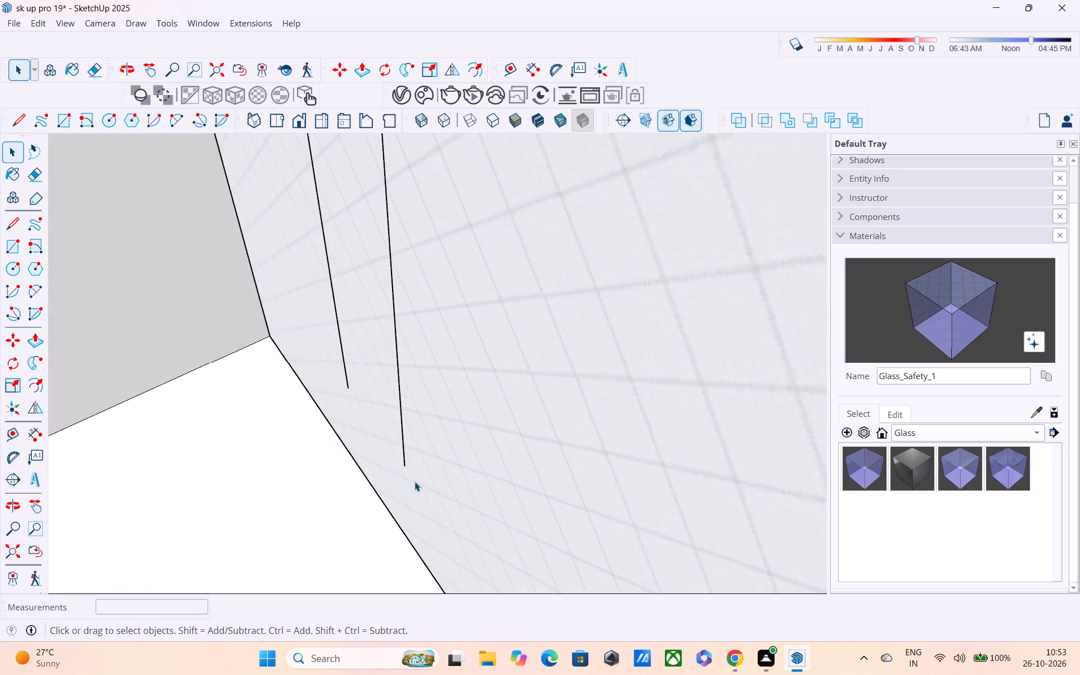
Copy the second vertical line on the glass panel about 1/16" farther from the side post.
click(402, 427)
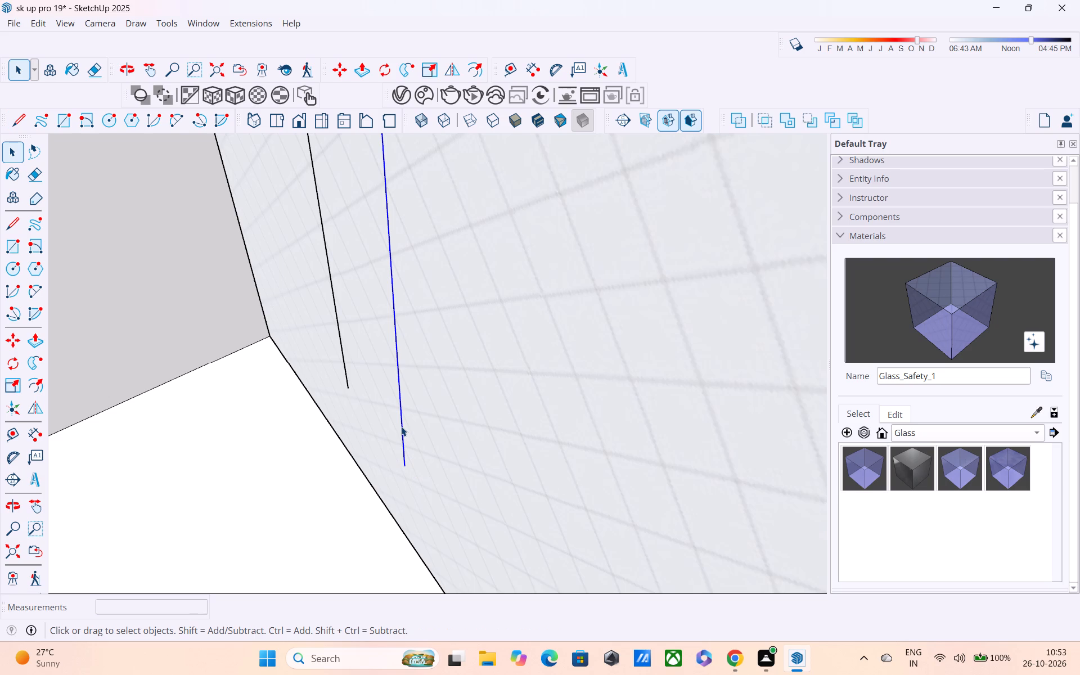
key(m)
click(404, 467)
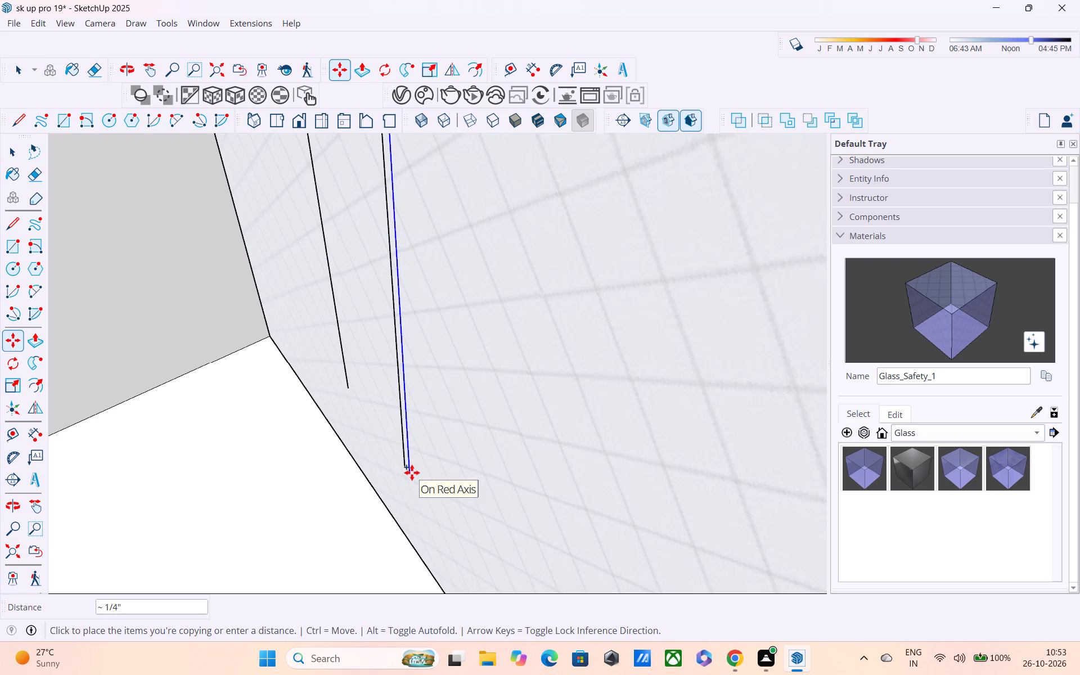
middle_drag(412, 472, 638, 433)
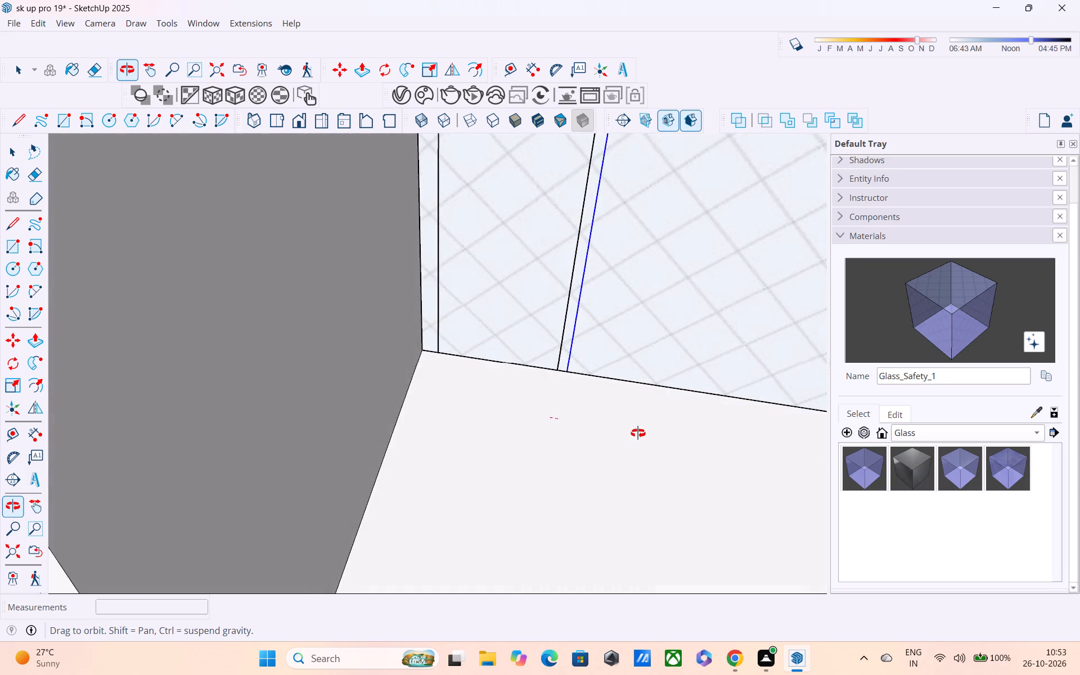
middle_drag(638, 433, 534, 467)
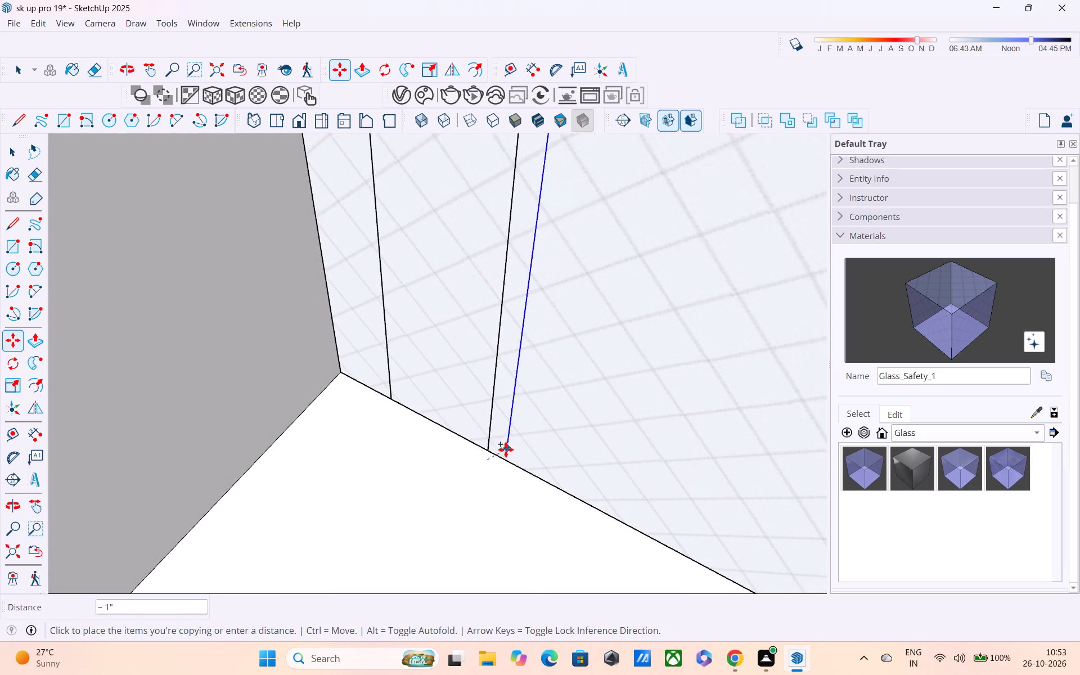
middle_drag(503, 449, 437, 462)
scroll(438, 462, up, 4)
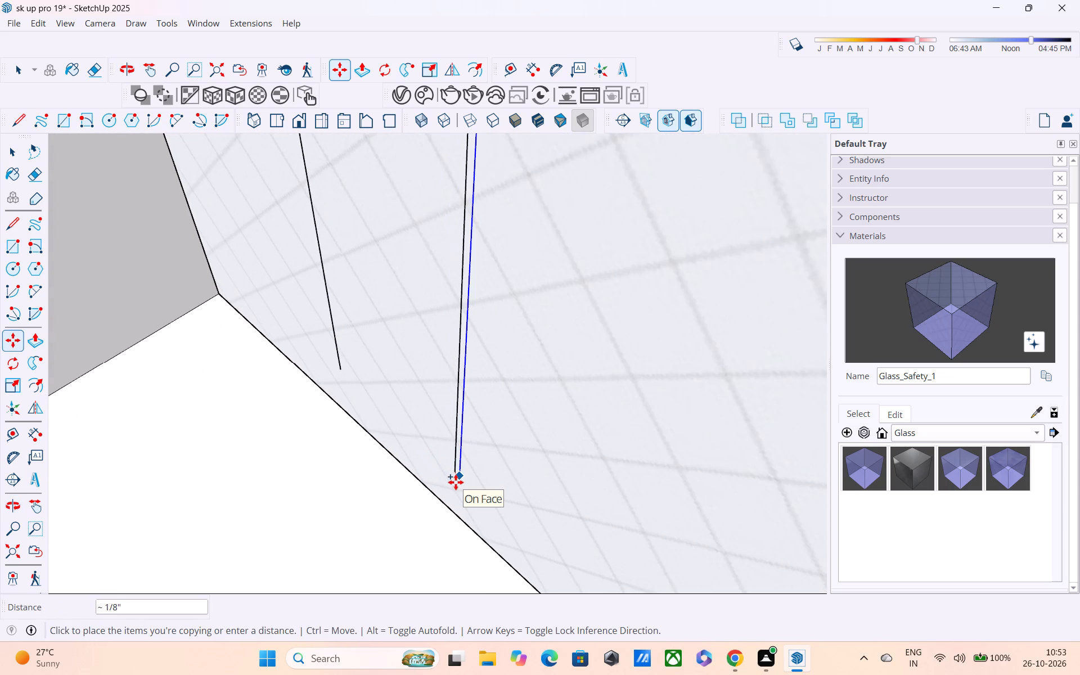
scroll(456, 482, up, 3)
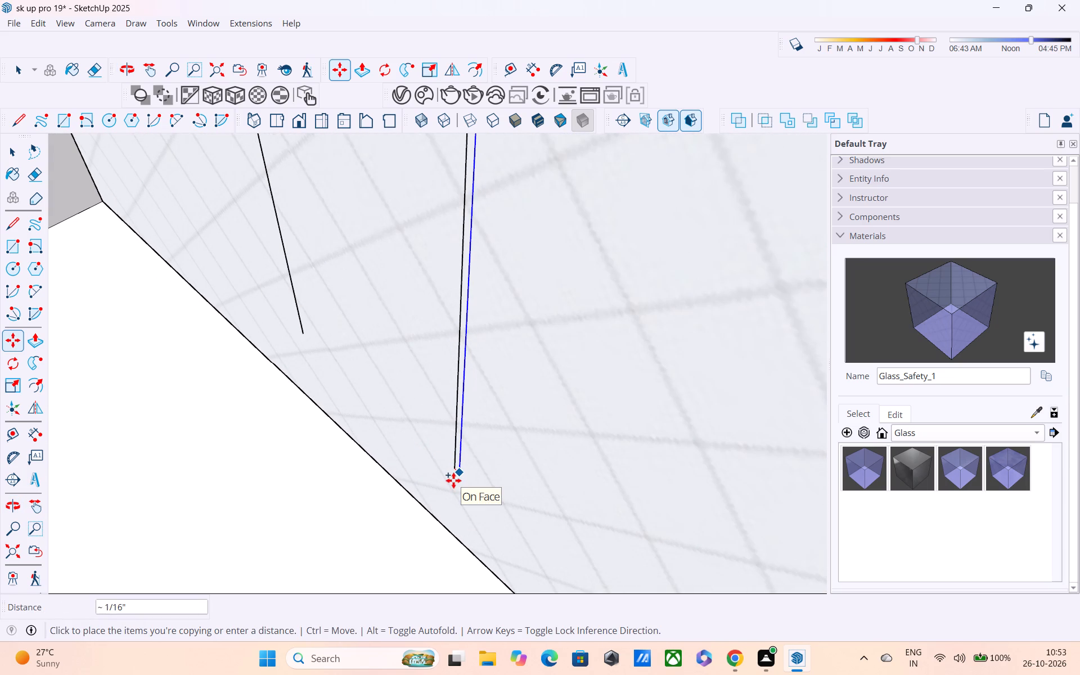
click(453, 480)
Draw a short line of about 1/16" joining the bottom ends of the second vertical line and its copy.
middle_drag(475, 515, 510, 501)
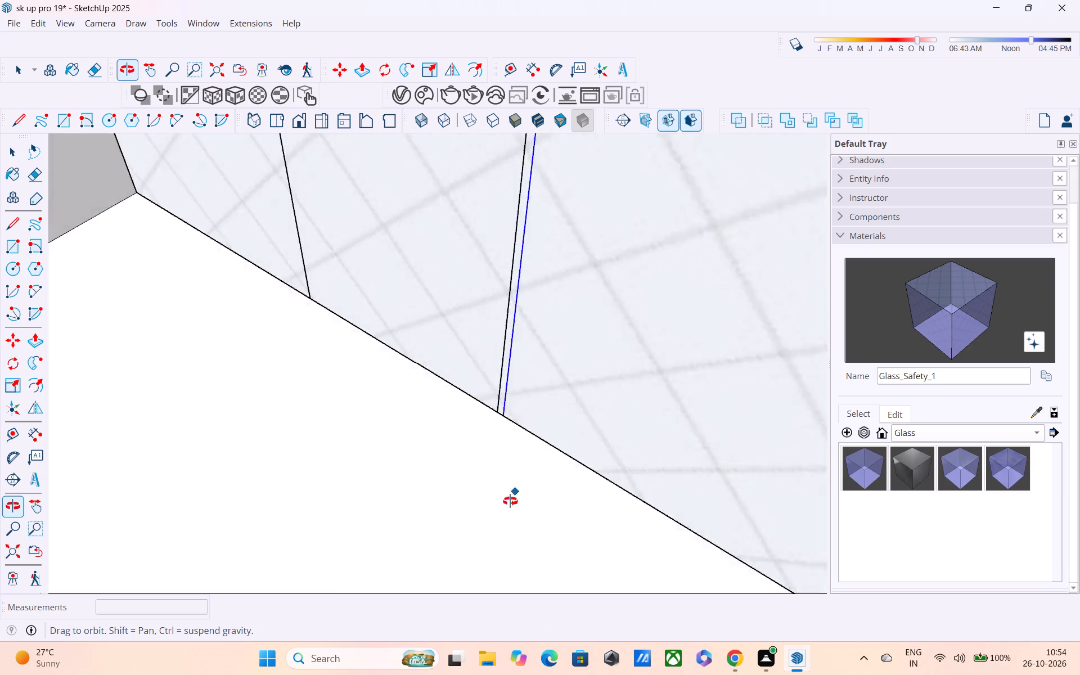
middle_drag(510, 501, 433, 520)
key(l)
scroll(417, 489, up, 4)
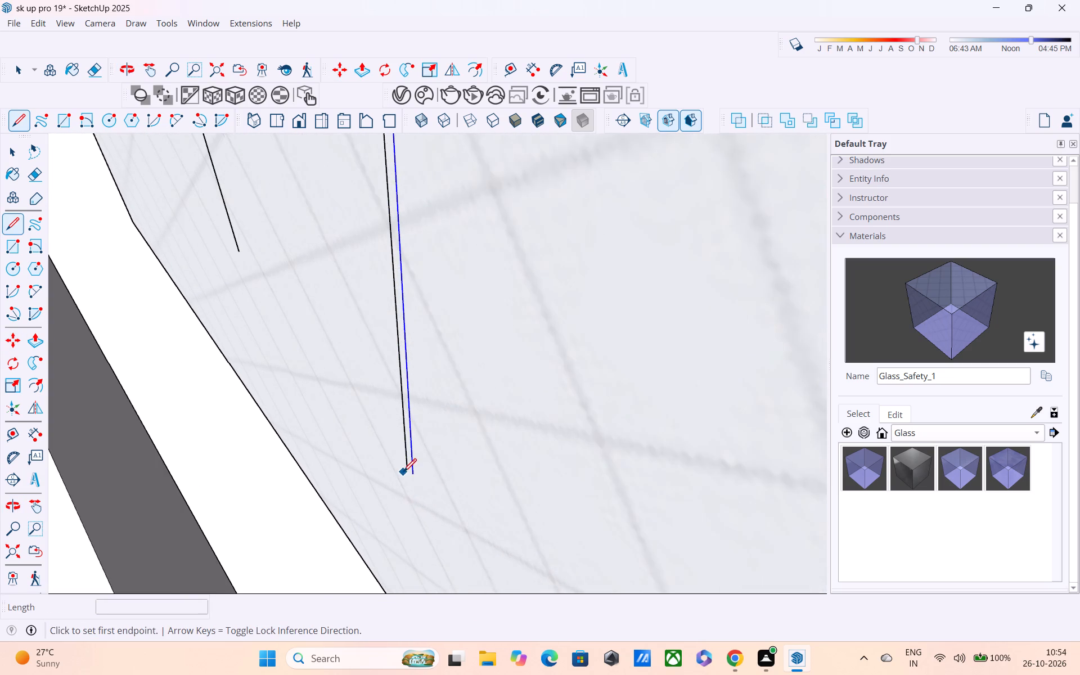
scroll(403, 473, up, 4)
click(406, 465)
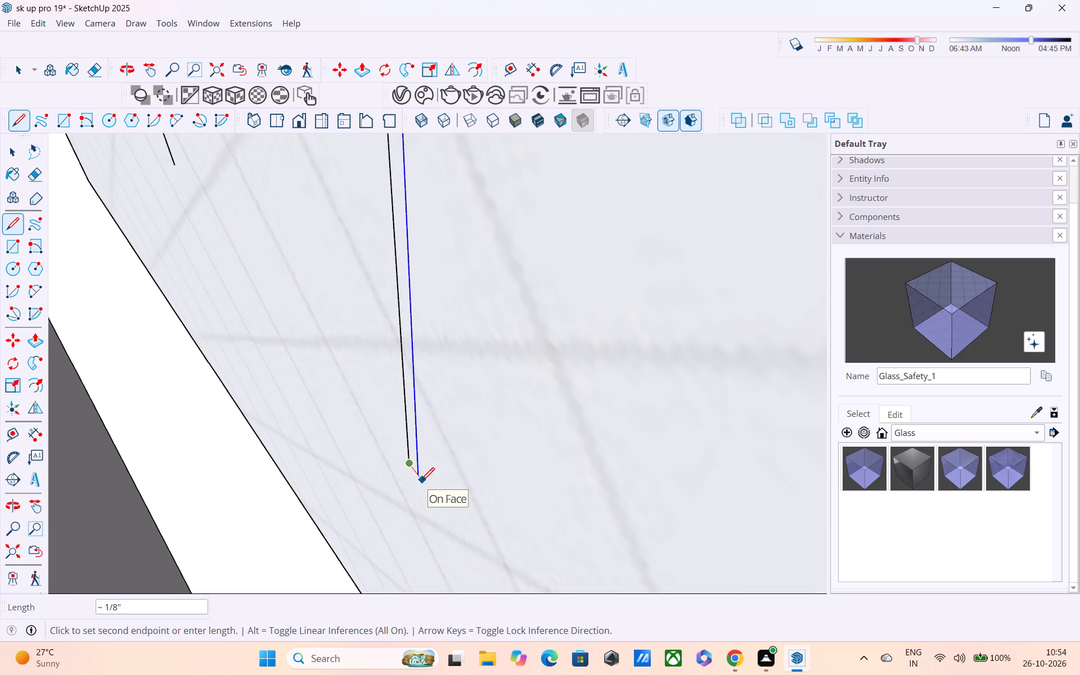
scroll(413, 490, up, 8)
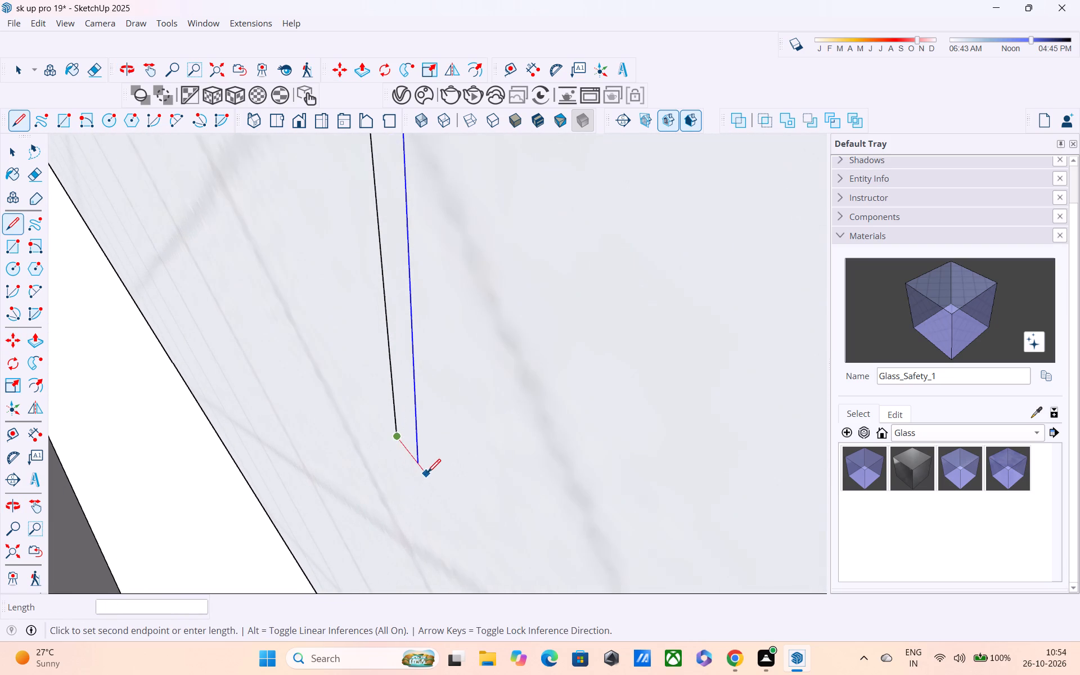
scroll(427, 470, up, 9)
click(407, 462)
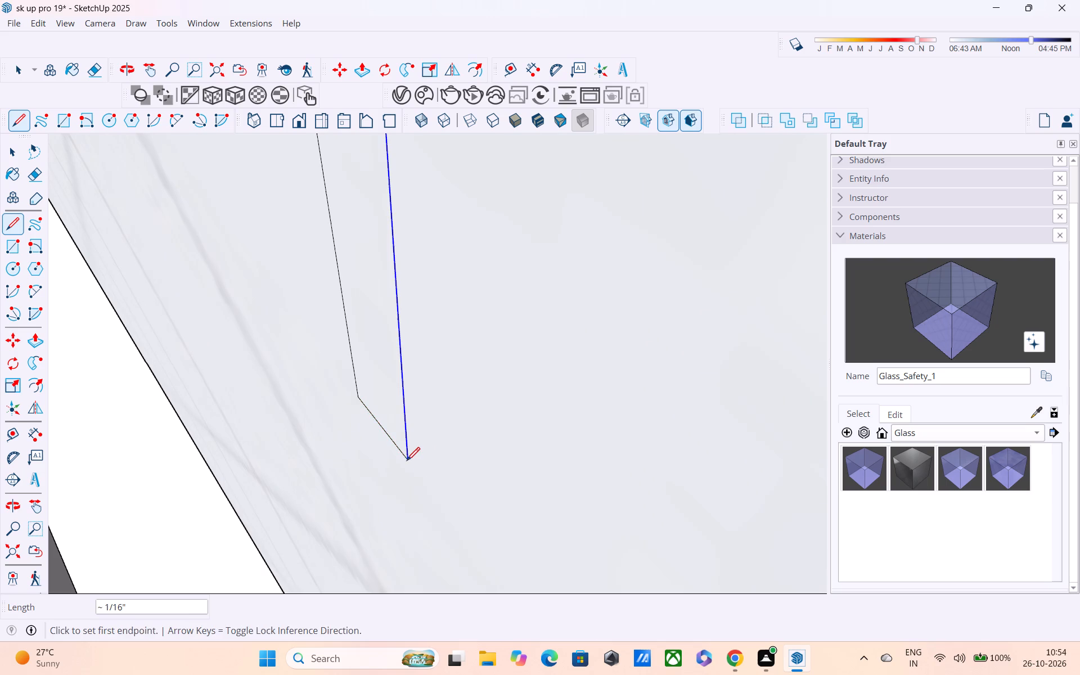
Join the top ends of the two close vertical lines under the rail with a line of about 1/16".
middle_drag(419, 473, 535, 511)
scroll(537, 500, down, 8)
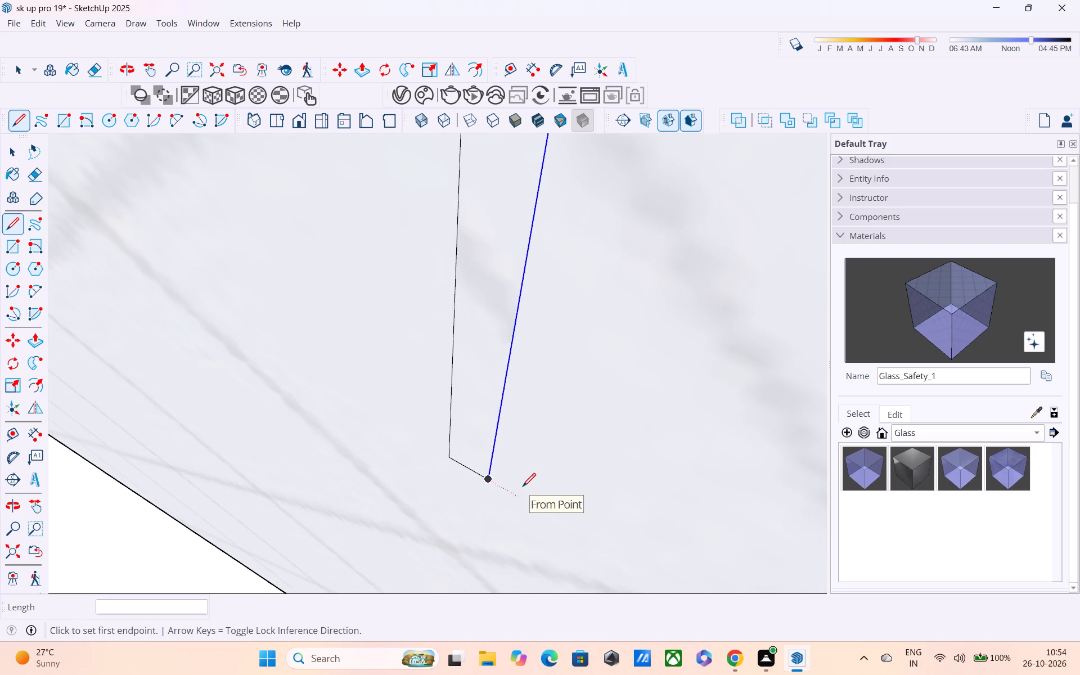
shift+middle_drag(518, 488, 490, 674)
scroll(473, 483, down, 7)
scroll(491, 410, down, 9)
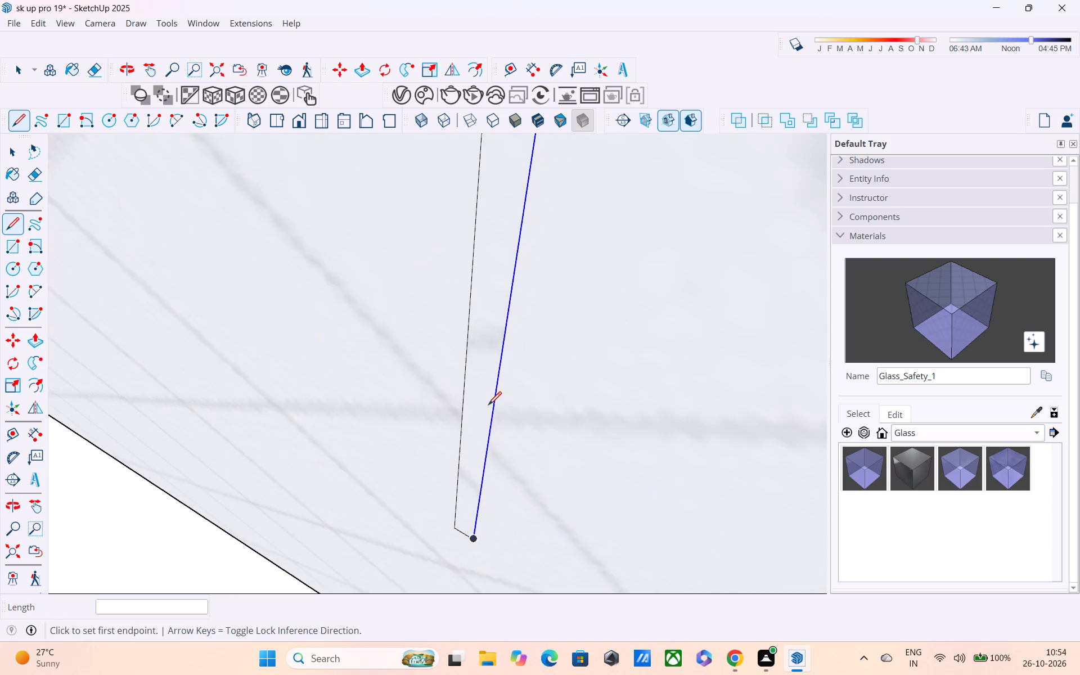
scroll(488, 406, down, 10)
scroll(483, 404, down, 14)
scroll(488, 389, down, 16)
middle_drag(505, 361, 506, 495)
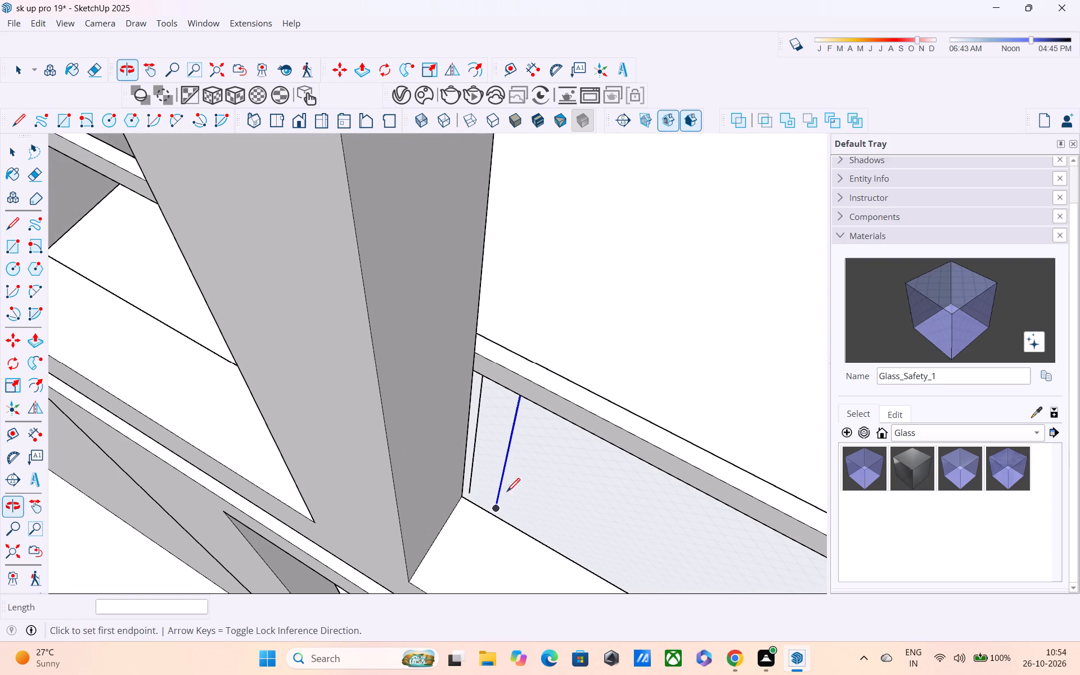
middle_drag(525, 391, 541, 293)
scroll(520, 365, up, 5)
scroll(541, 306, up, 10)
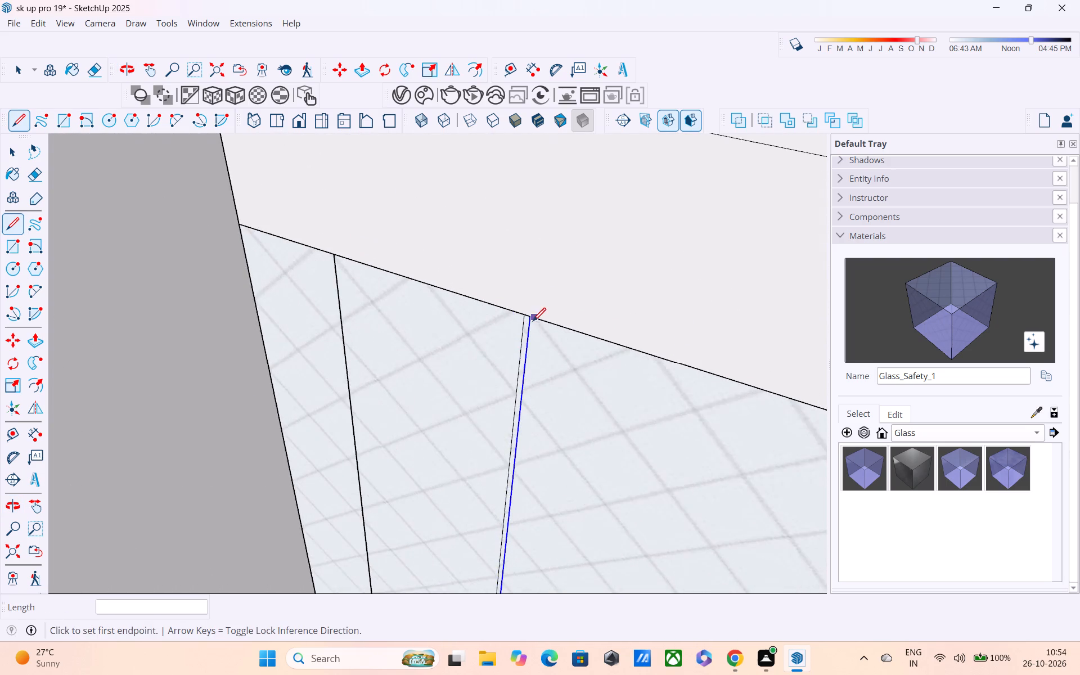
scroll(533, 322, up, 12)
middle_drag(529, 301, 585, 182)
scroll(468, 300, up, 1)
middle_drag(468, 300, 411, 453)
middle_drag(488, 442, 561, 272)
scroll(440, 370, up, 4)
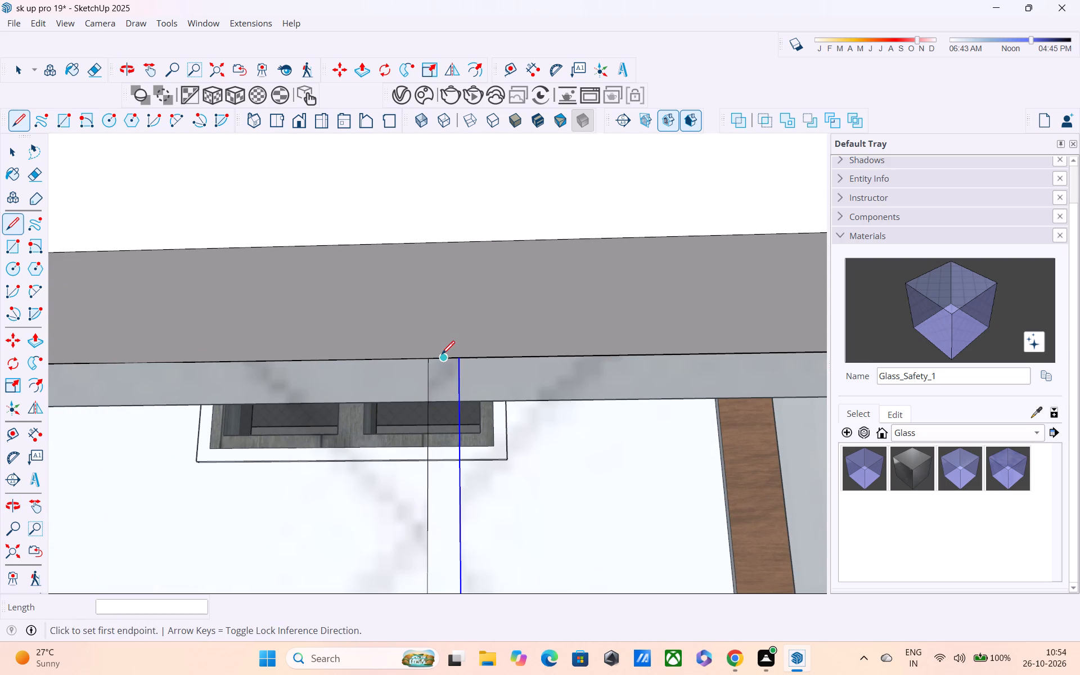
click(431, 356)
click(452, 356)
Add the other vertical line and the short top and bottom lines to the selection, completing the narrow strip's outline.
key(space)
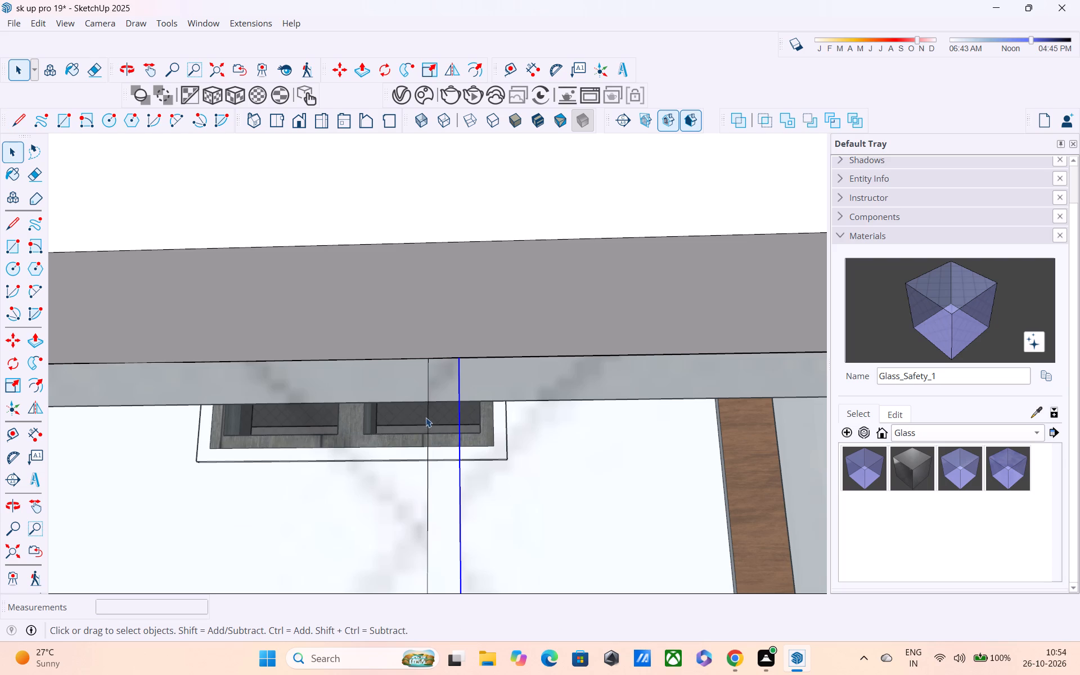
shift+middle_drag(427, 411, 447, 348)
shift+click(448, 364)
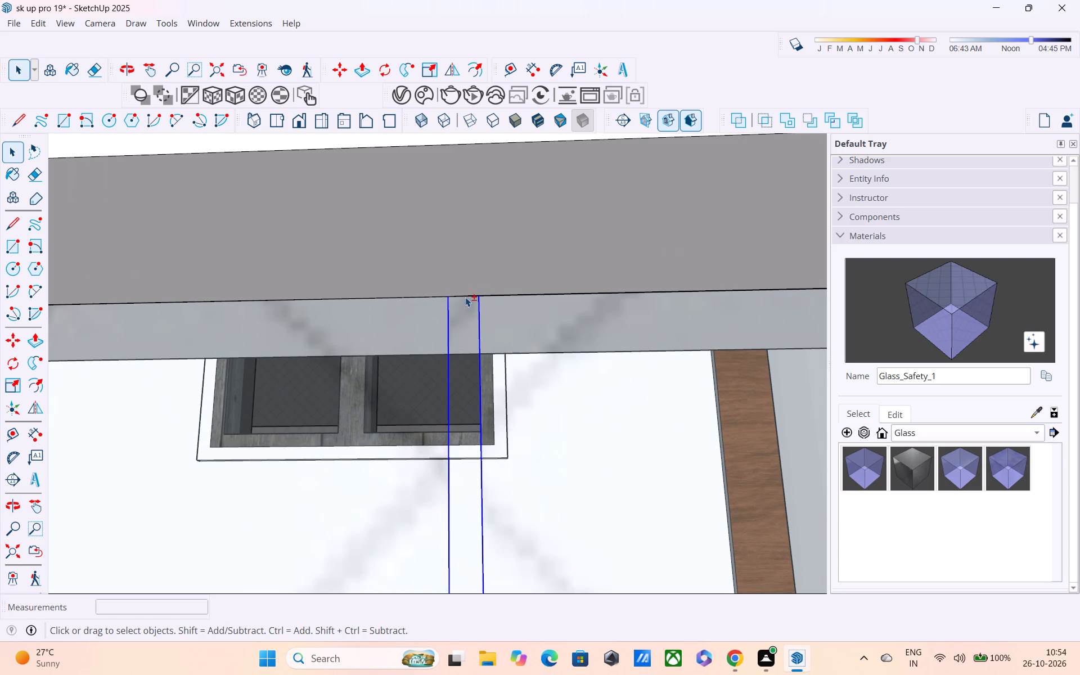
shift+click(465, 297)
scroll(469, 361, down, 4)
scroll(465, 415, down, 6)
middle_drag(465, 439, 469, 256)
shift+scroll(470, 254, up, 1)
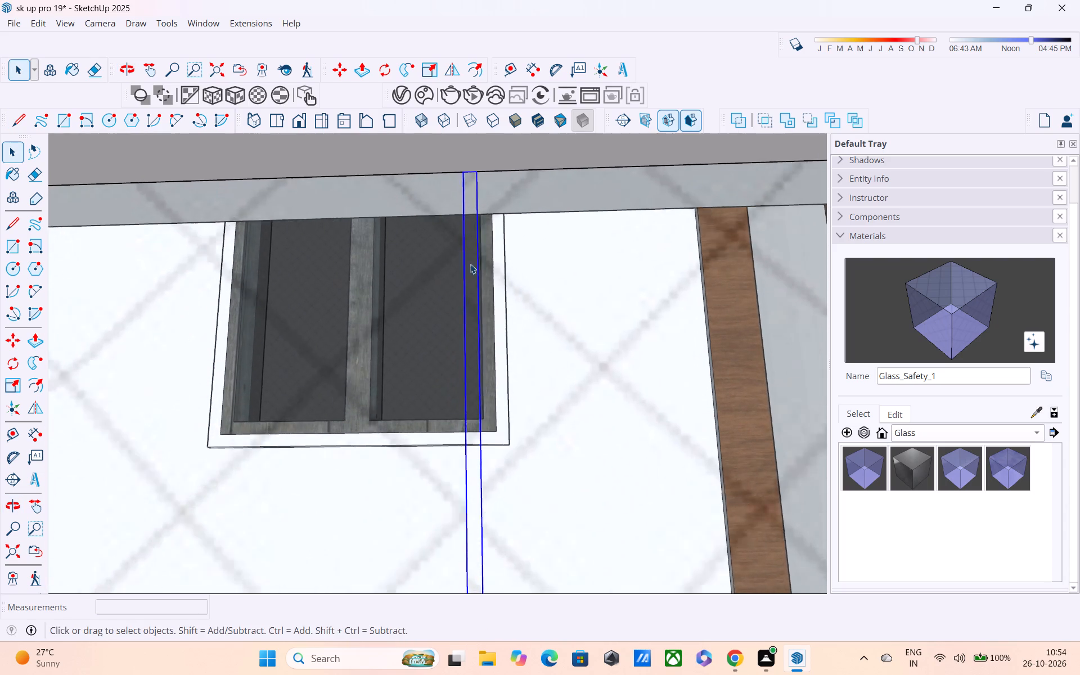
scroll(470, 268, down, 6)
scroll(474, 418, up, 1)
shift+middle_drag(474, 416, 484, 236)
scroll(485, 239, down, 6)
shift+middle_drag(475, 367, 471, 137)
scroll(471, 137, up, 1)
scroll(475, 227, down, 6)
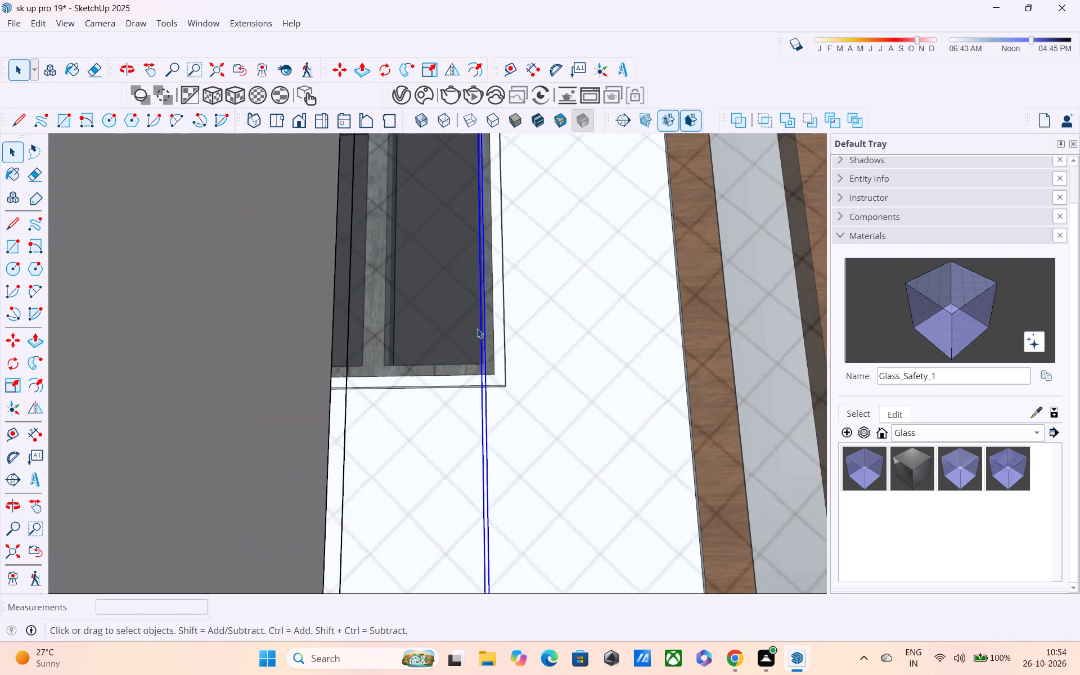
scroll(484, 436, up, 2)
shift+middle_drag(482, 434, 484, 222)
scroll(477, 280, down, 6)
shift+middle_drag(462, 335, 467, 132)
shift+scroll(465, 156, up, 1)
scroll(457, 311, down, 4)
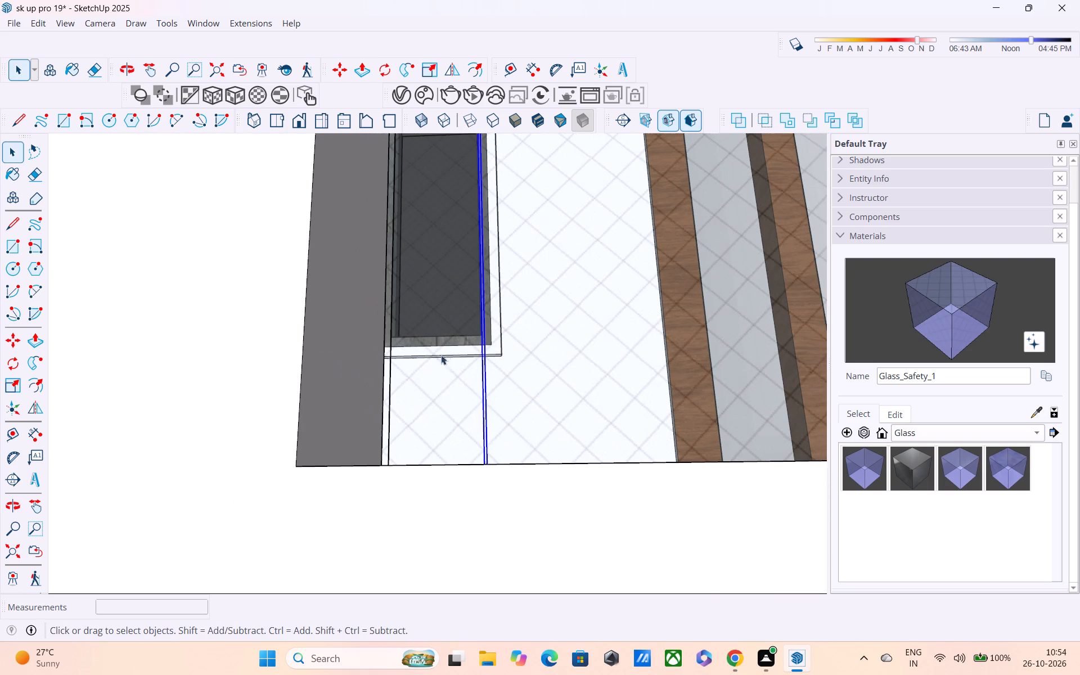
middle_drag(543, 382, 389, 477)
scroll(453, 478, up, 6)
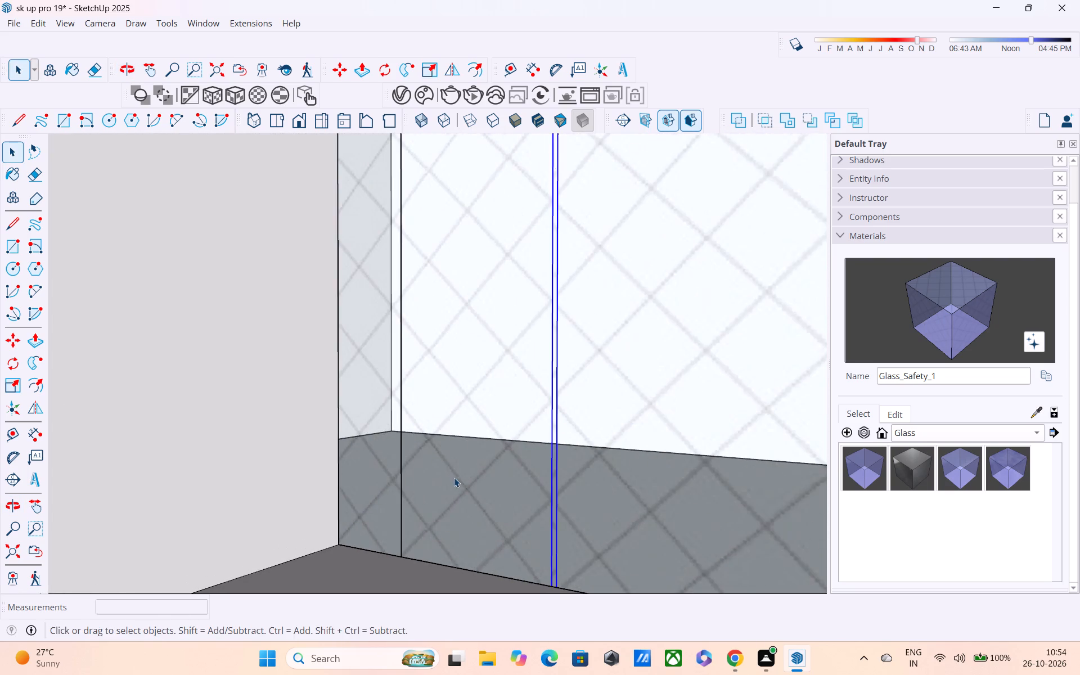
middle_drag(498, 491, 382, 301)
middle_drag(495, 300, 346, 436)
scroll(367, 462, up, 6)
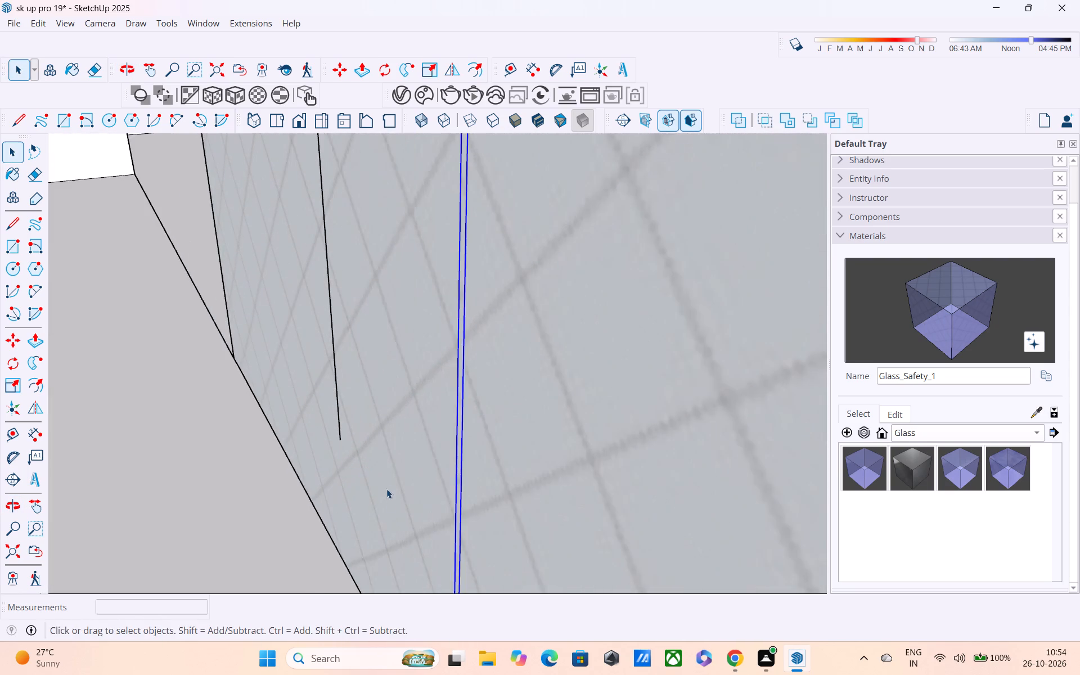
middle_drag(390, 497, 326, 440)
scroll(347, 559, up, 7)
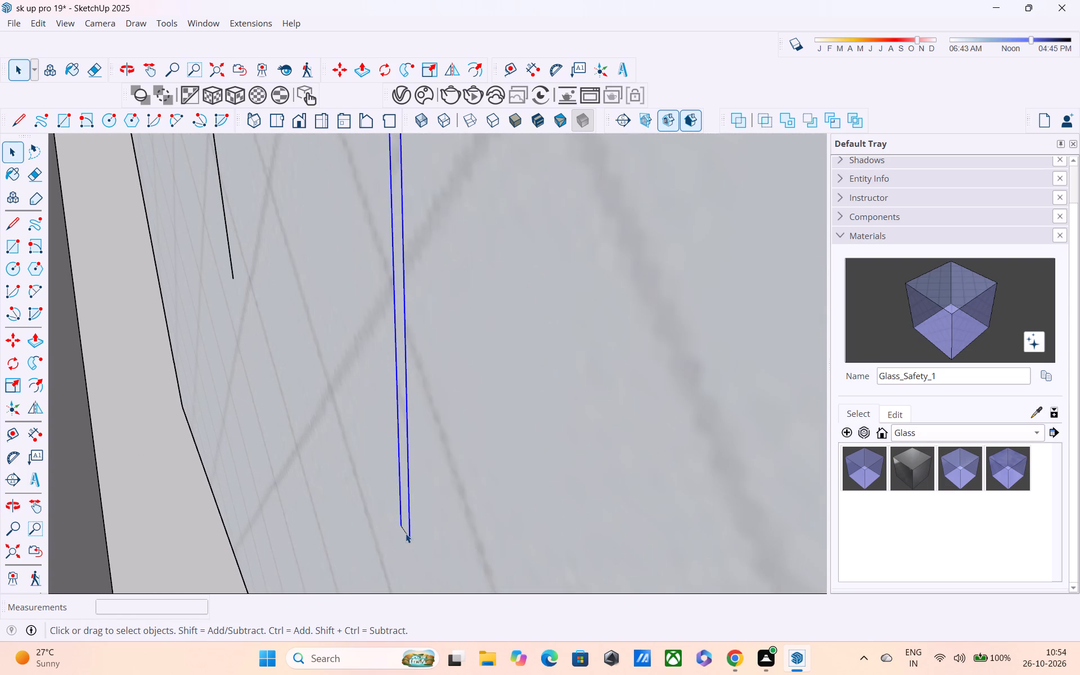
shift+scroll(406, 533, up, 5)
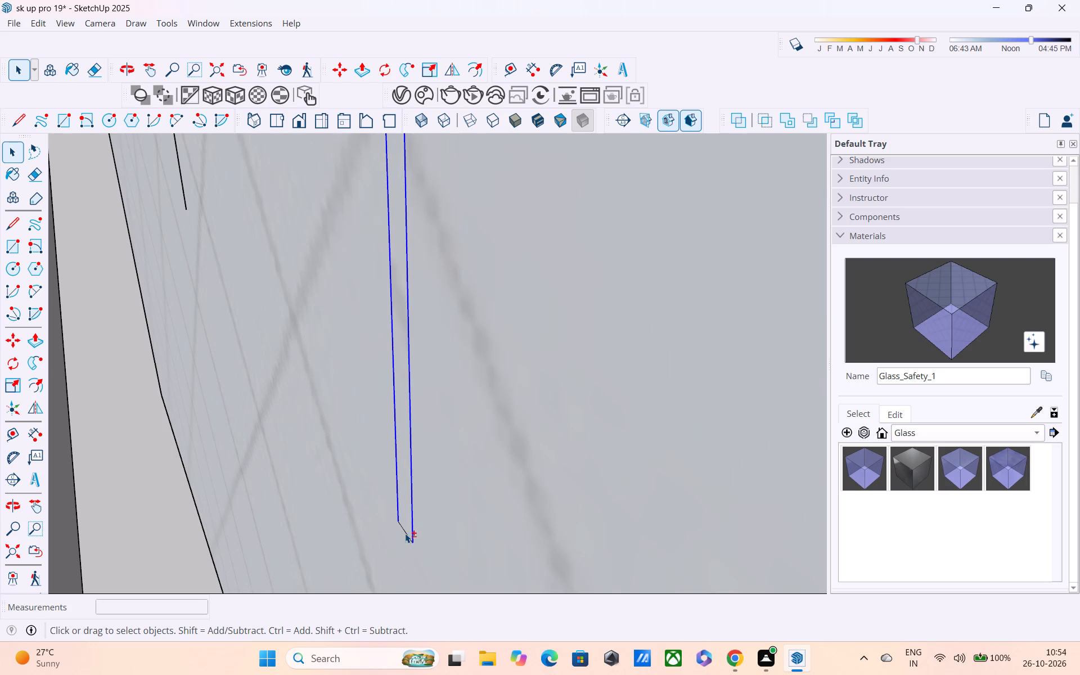
shift+click(405, 533)
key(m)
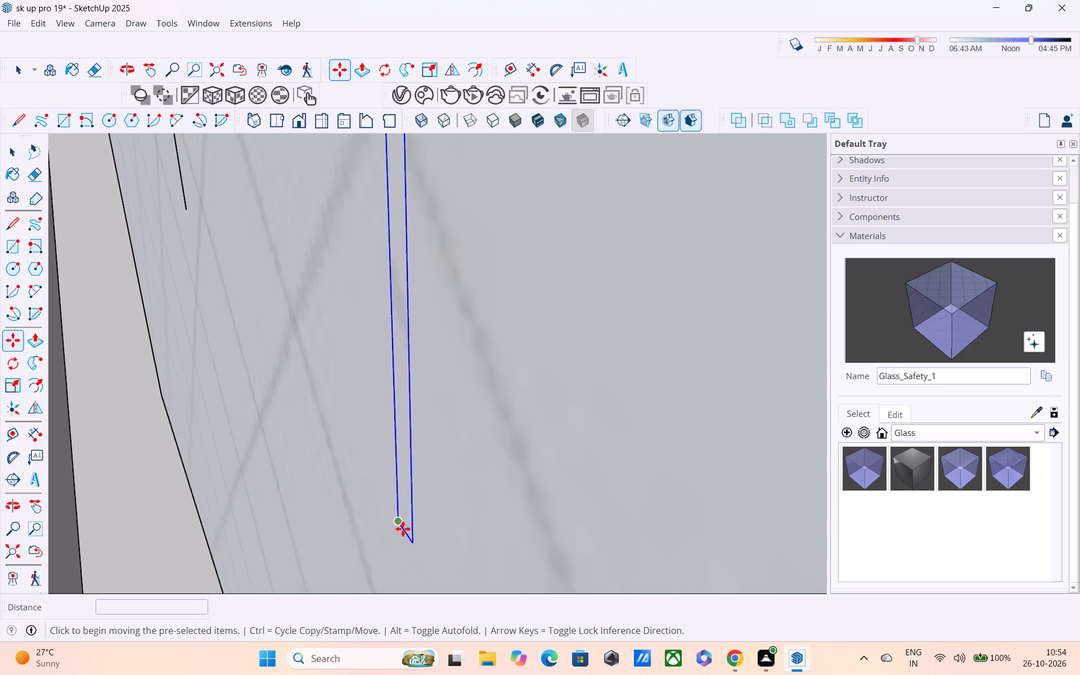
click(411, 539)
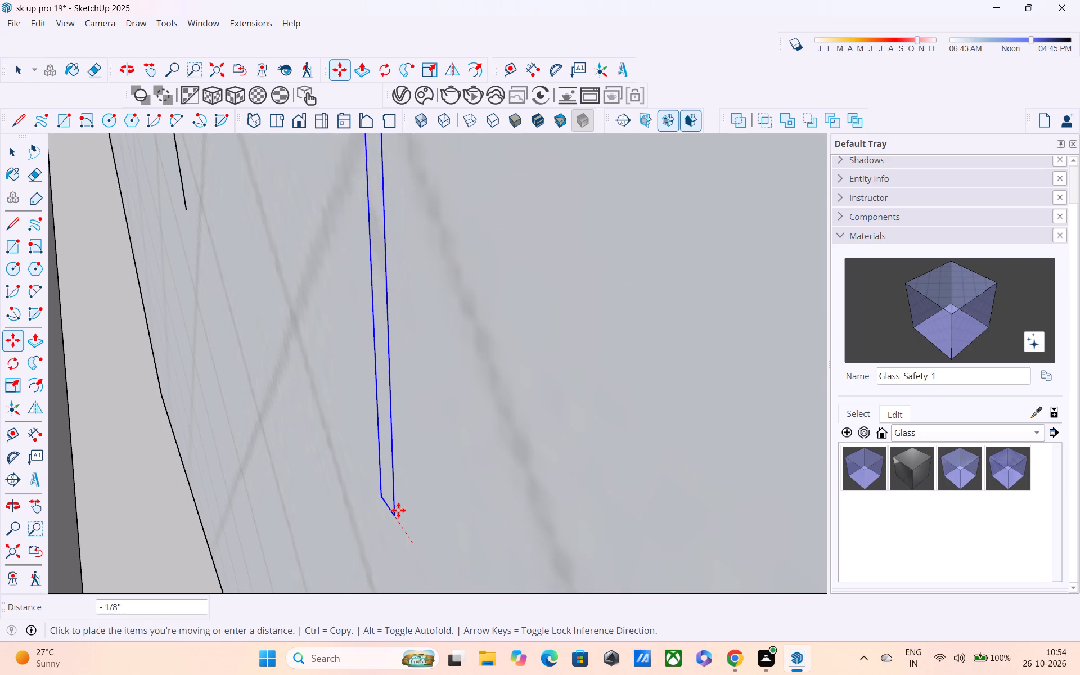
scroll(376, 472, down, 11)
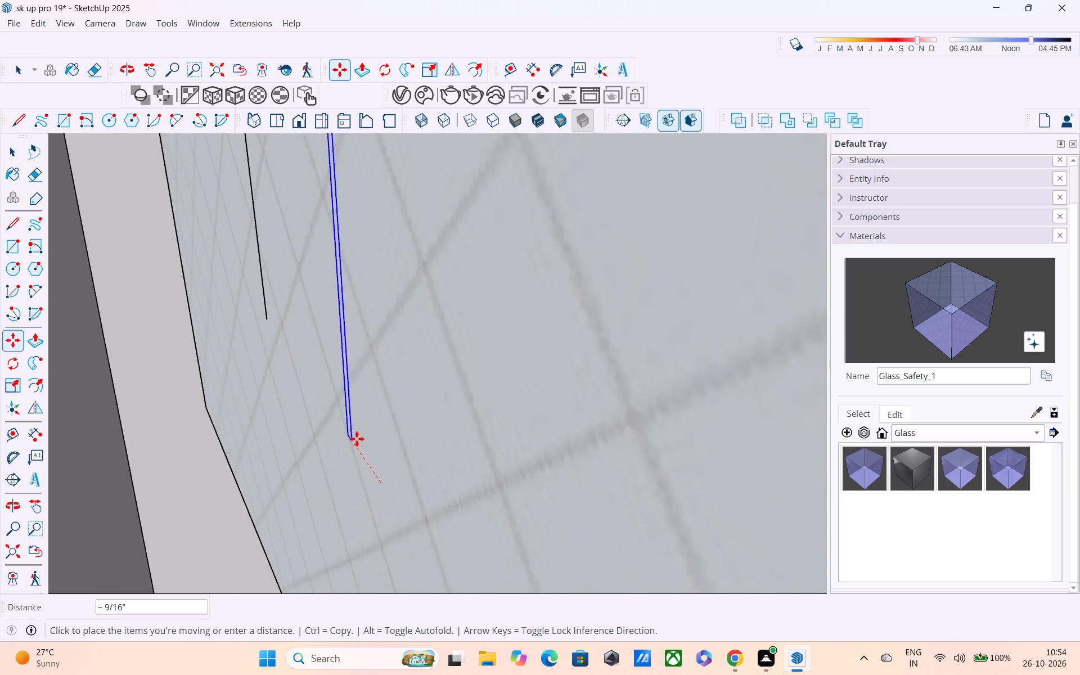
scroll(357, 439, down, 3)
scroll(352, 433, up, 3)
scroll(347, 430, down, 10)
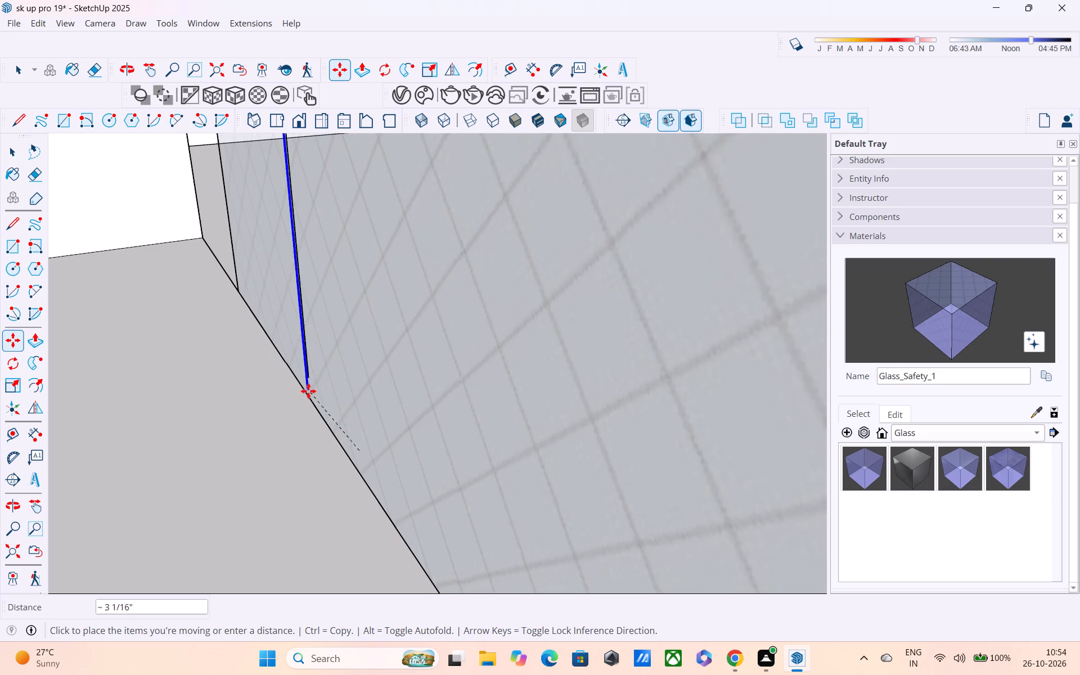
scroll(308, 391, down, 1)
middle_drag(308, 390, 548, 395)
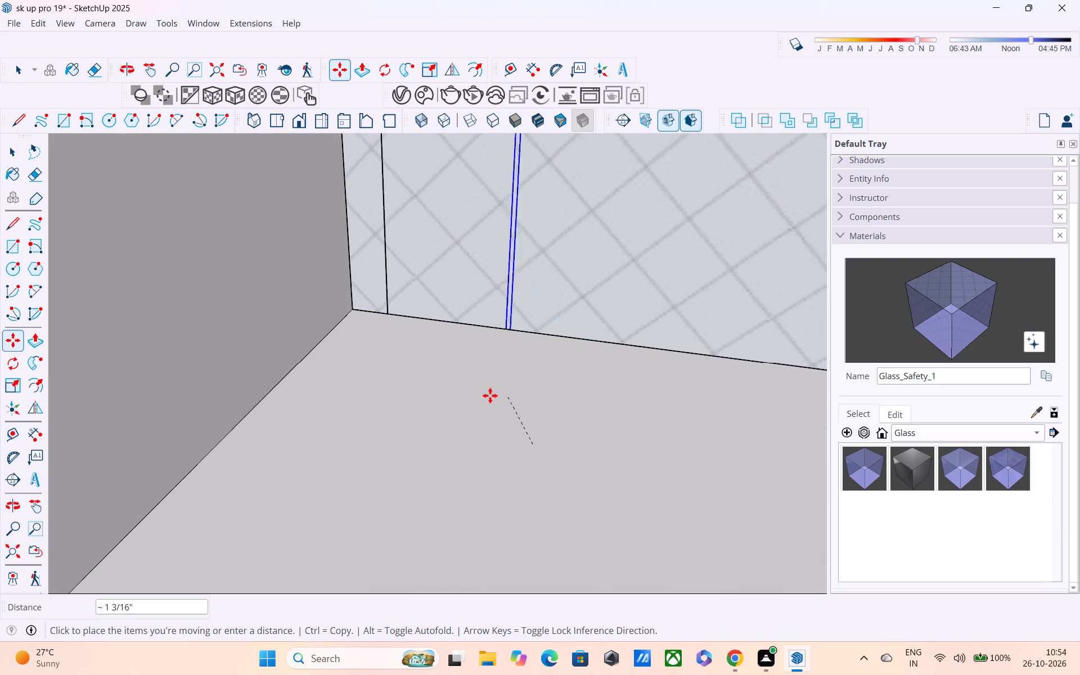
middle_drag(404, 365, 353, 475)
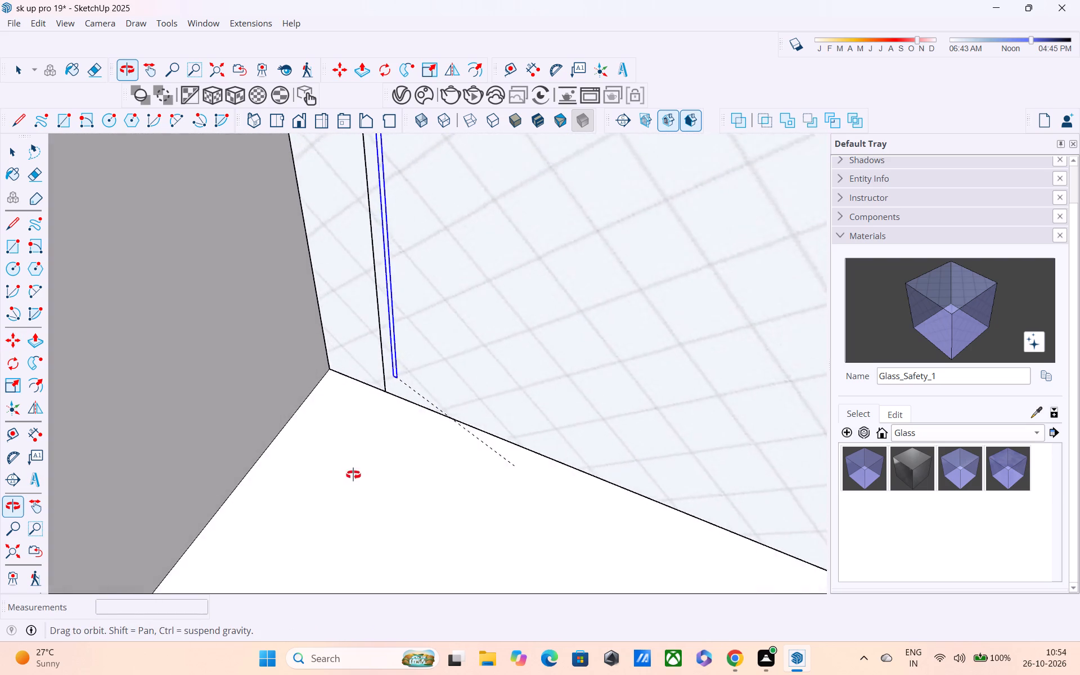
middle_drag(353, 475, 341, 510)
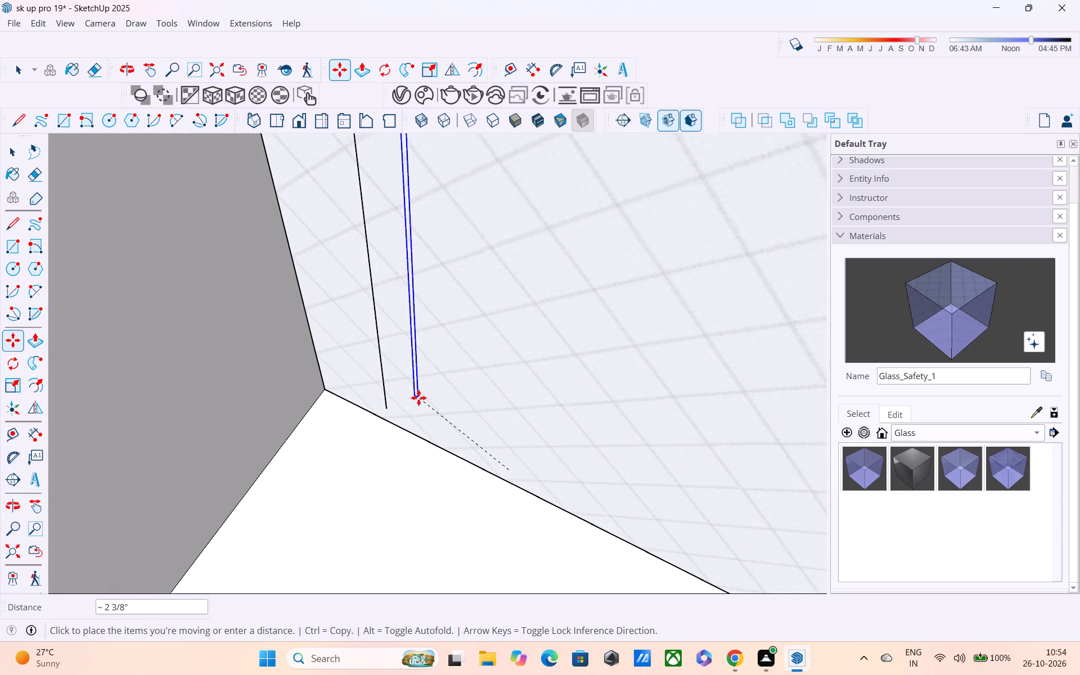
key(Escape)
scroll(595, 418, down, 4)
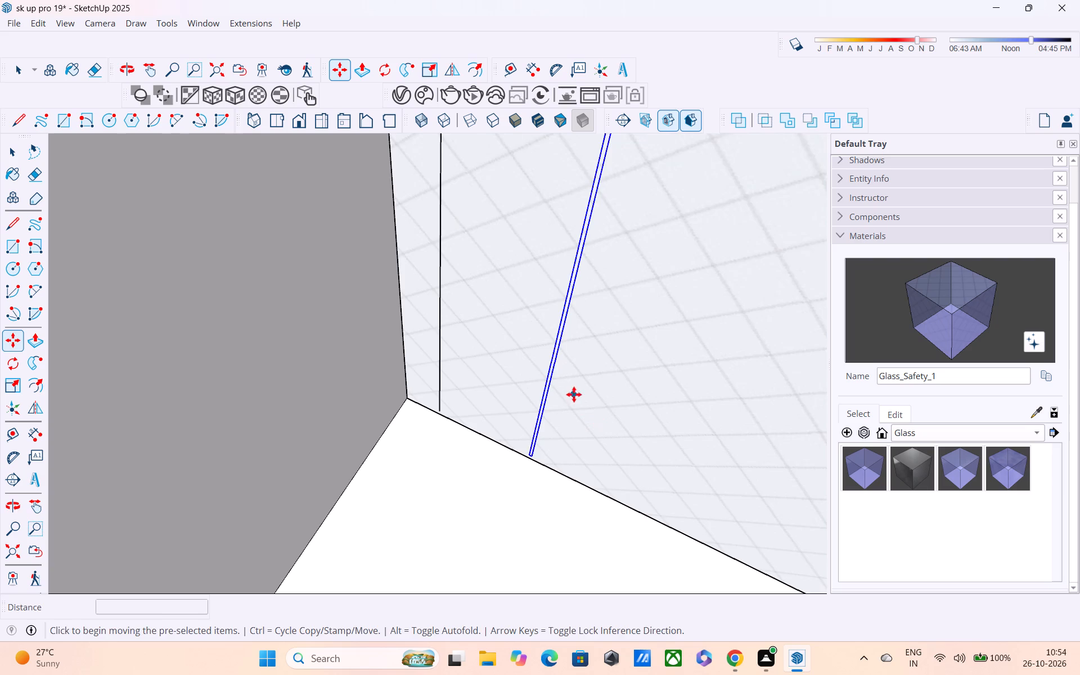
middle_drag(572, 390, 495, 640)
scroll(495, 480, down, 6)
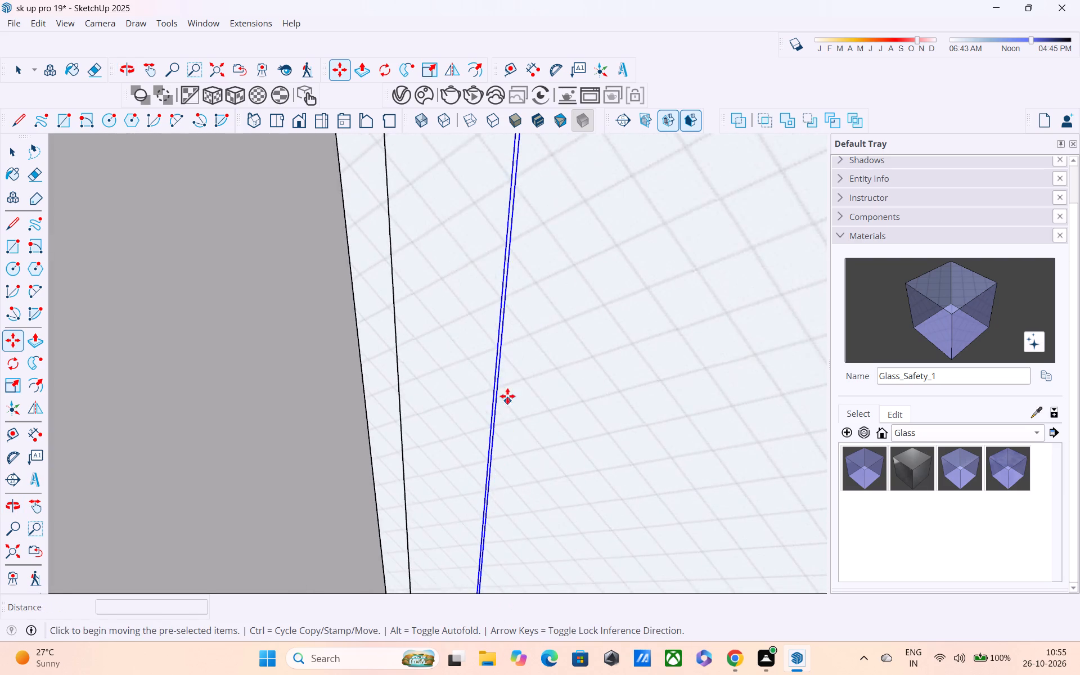
Copy the narrow strip outline about 2 5/8" along the rail's lower edge toward the side post.
scroll(507, 395, down, 6)
middle_drag(507, 405, 514, 628)
middle_drag(543, 457, 569, 317)
scroll(462, 638, up, 4)
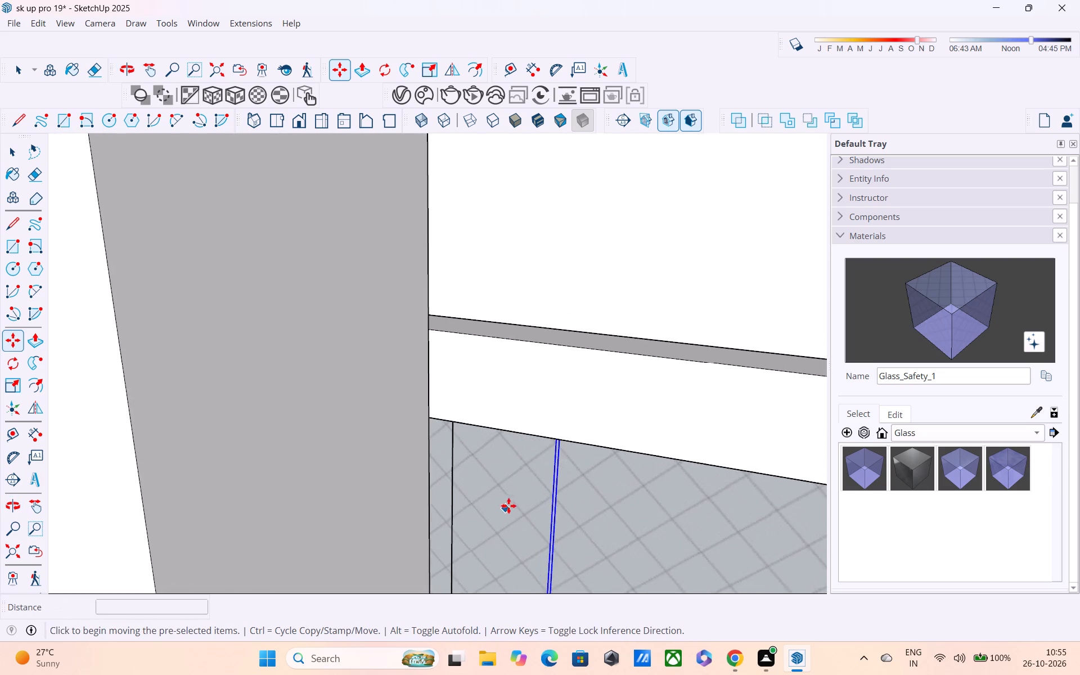
scroll(525, 475, up, 3)
middle_drag(548, 452, 619, 382)
scroll(592, 400, up, 4)
middle_drag(558, 418, 574, 390)
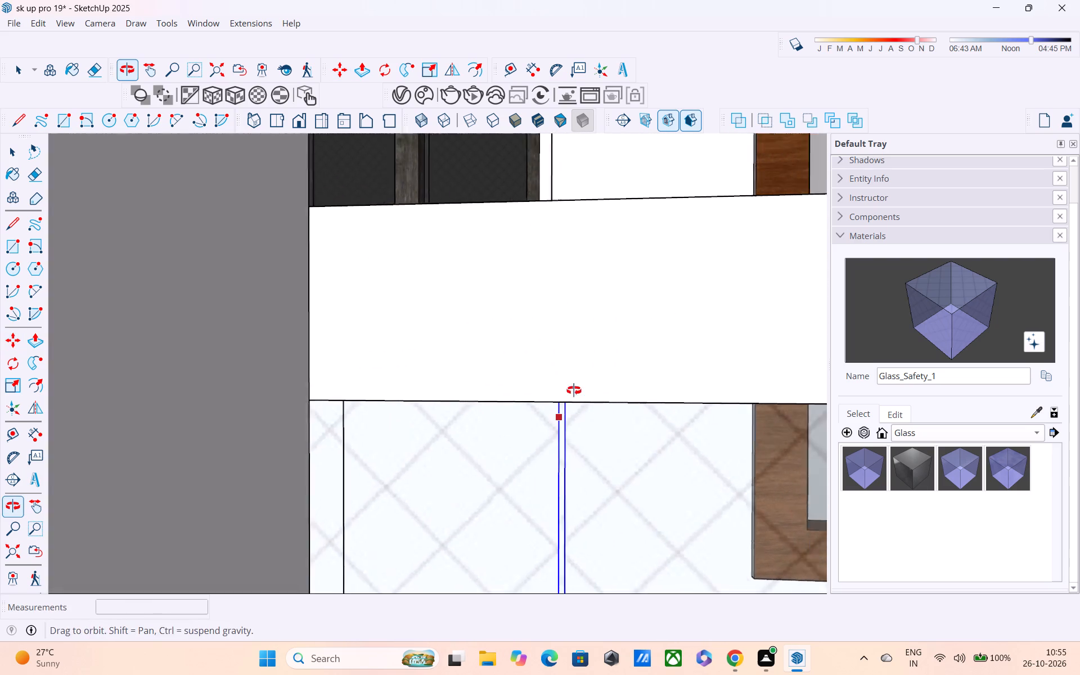
middle_drag(574, 390, 592, 361)
scroll(592, 361, up, 1)
scroll(521, 411, up, 4)
scroll(573, 406, up, 11)
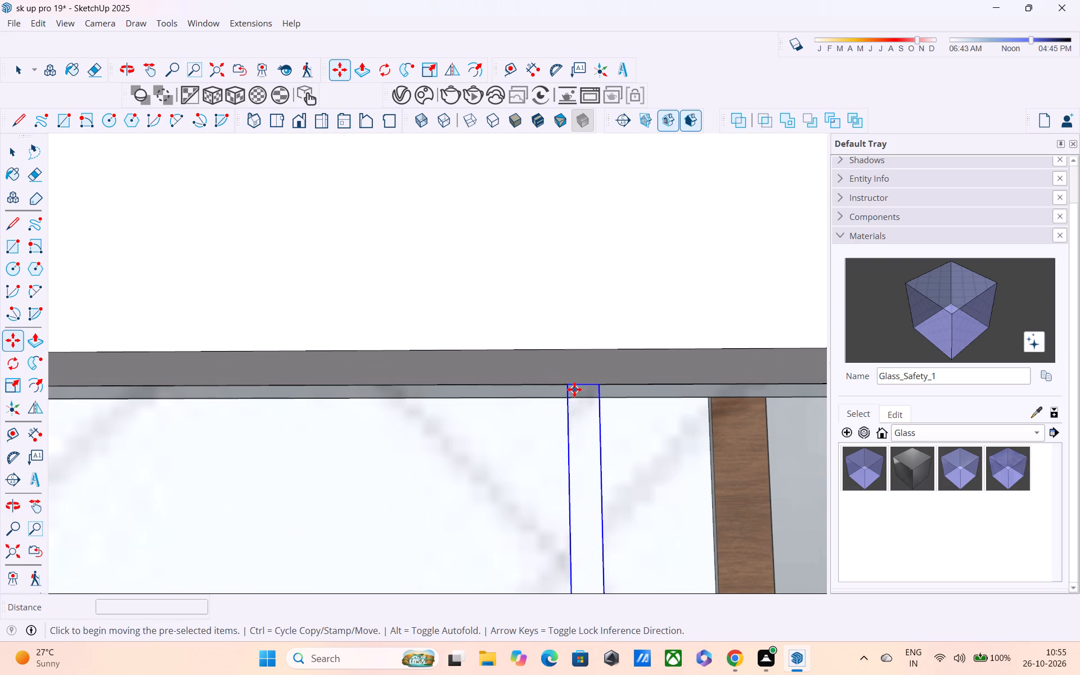
click(569, 384)
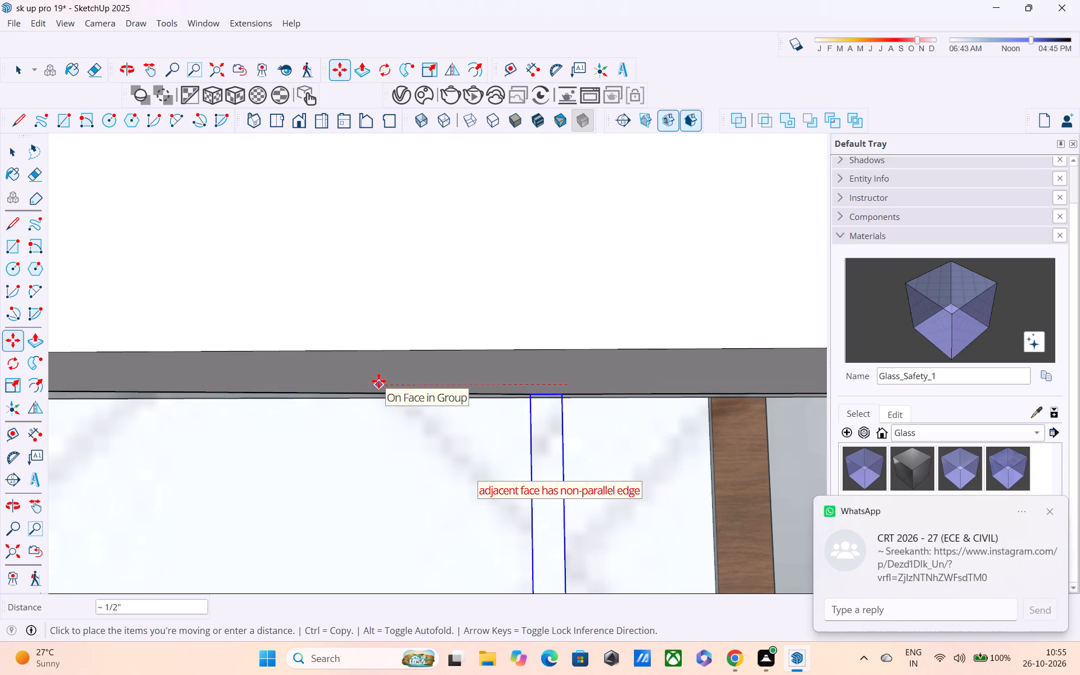
key(Escape)
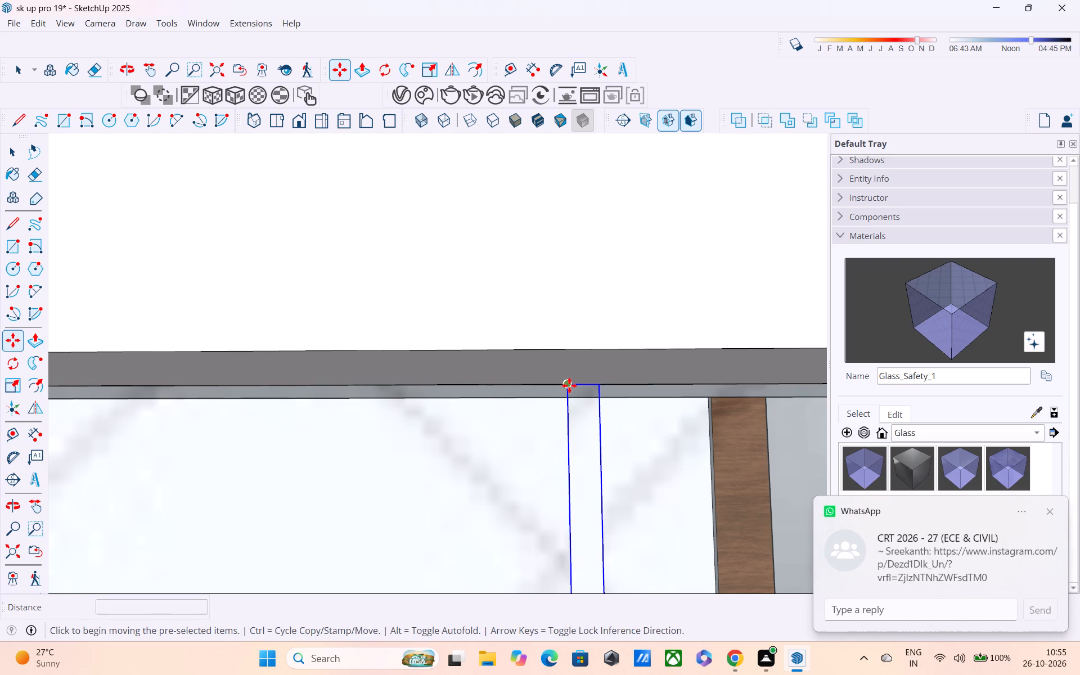
click(569, 385)
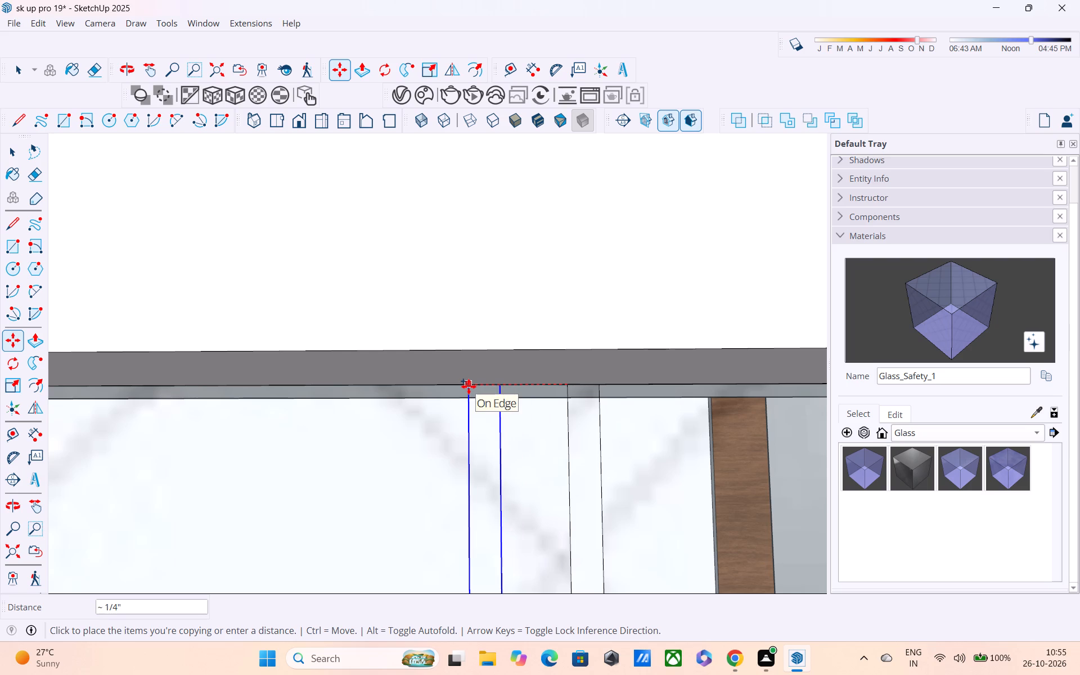
scroll(469, 386, down, 3)
middle_drag(481, 392, 402, 411)
scroll(398, 411, down, 4)
middle_drag(394, 411, 439, 397)
scroll(450, 404, down, 3)
middle_drag(427, 411, 362, 418)
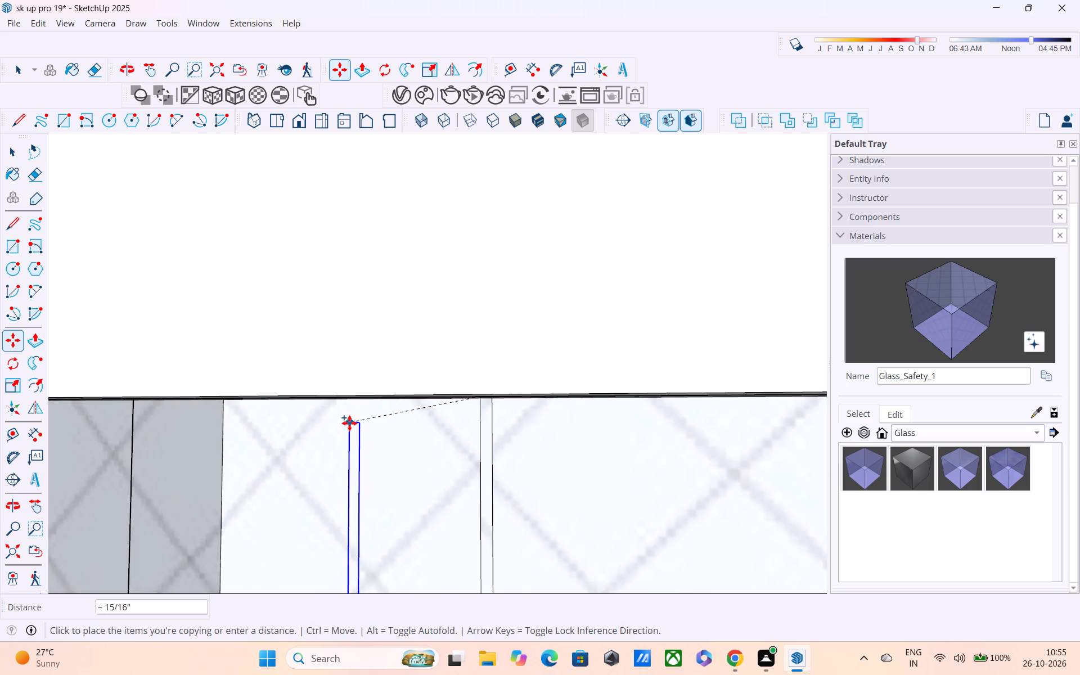
scroll(348, 423, down, 4)
middle_drag(324, 425, 429, 403)
scroll(406, 418, down, 4)
scroll(360, 427, down, 5)
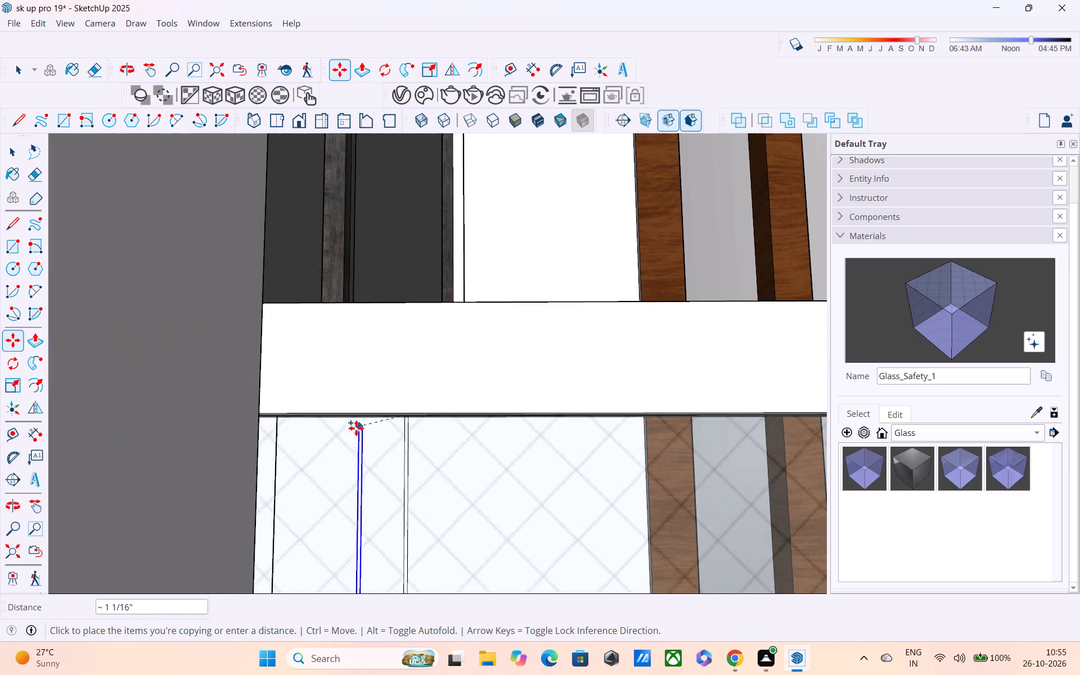
middle_drag(334, 429, 265, 449)
scroll(290, 434, down, 1)
middle_drag(319, 427, 389, 379)
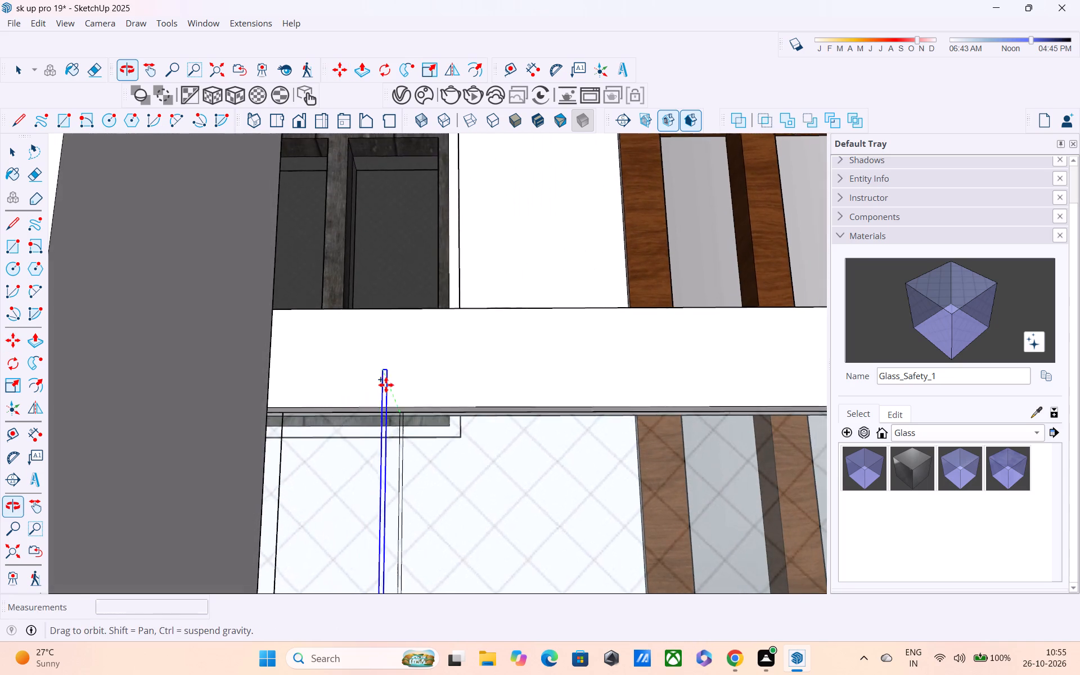
scroll(323, 434, up, 11)
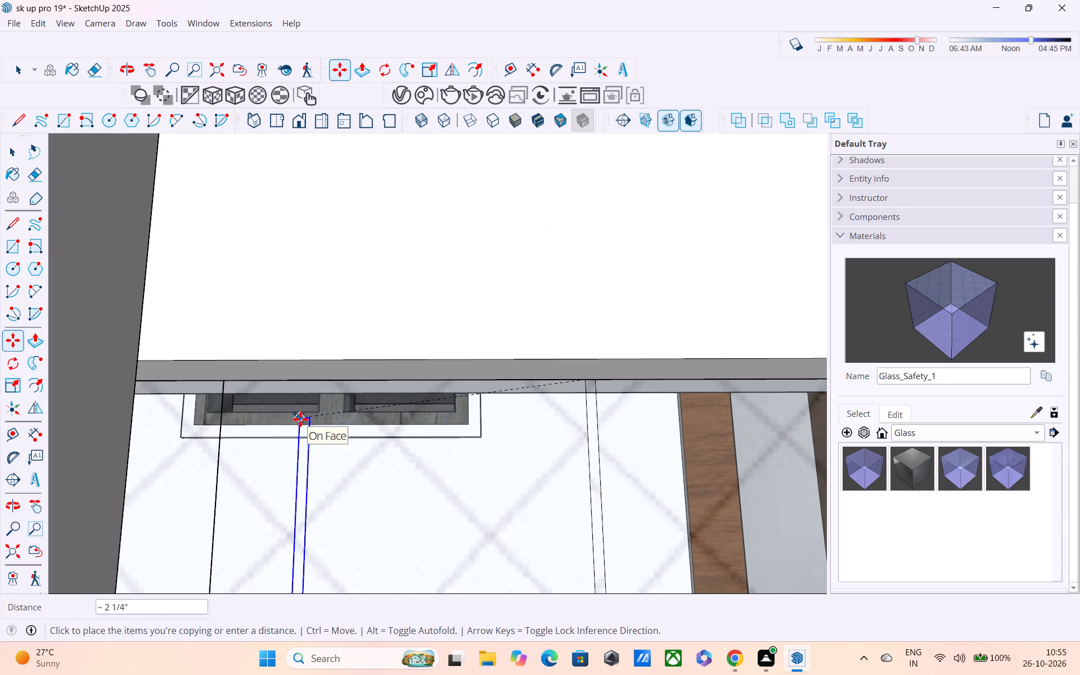
scroll(247, 378, up, 1)
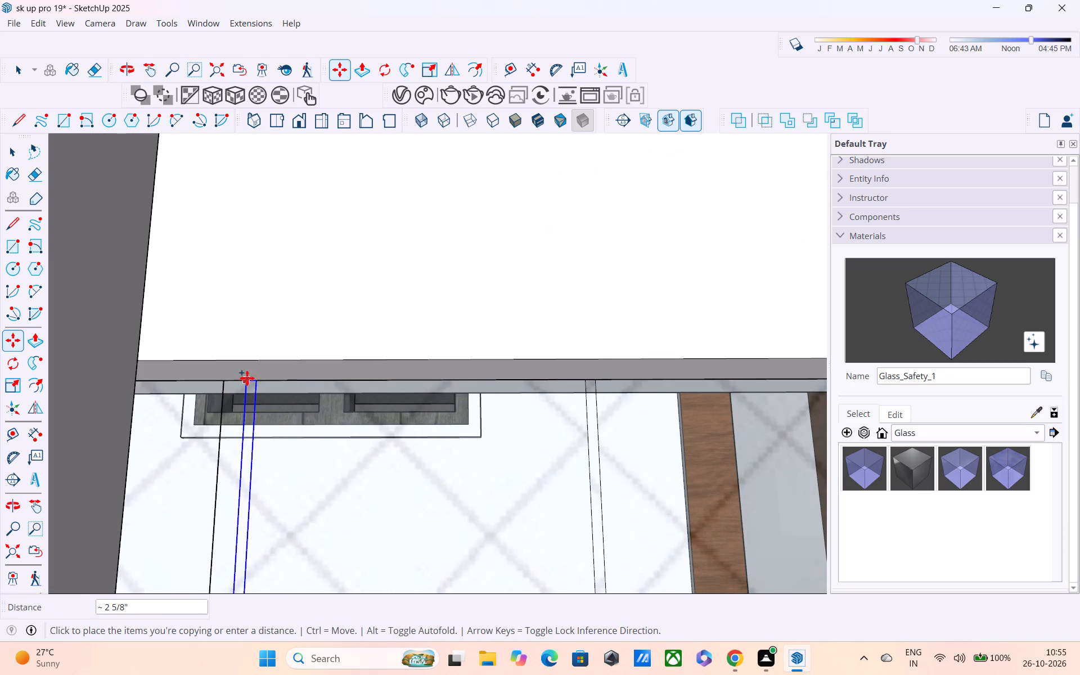
scroll(246, 379, up, 4)
middle_drag(249, 399, 217, 359)
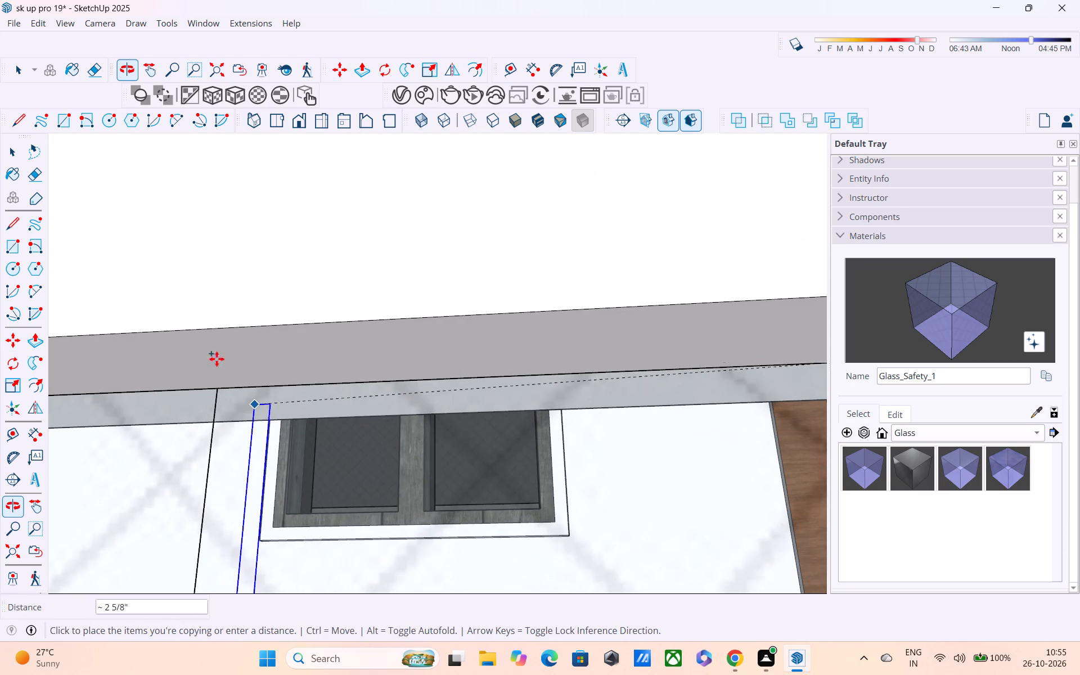
scroll(248, 387, up, 3)
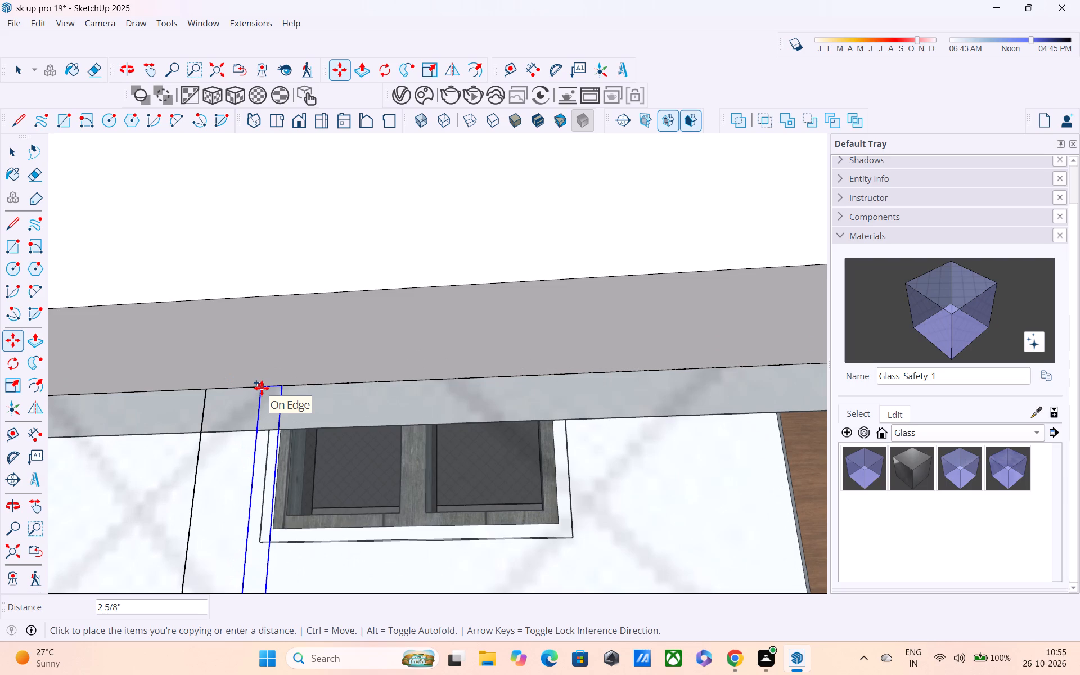
scroll(262, 388, down, 3)
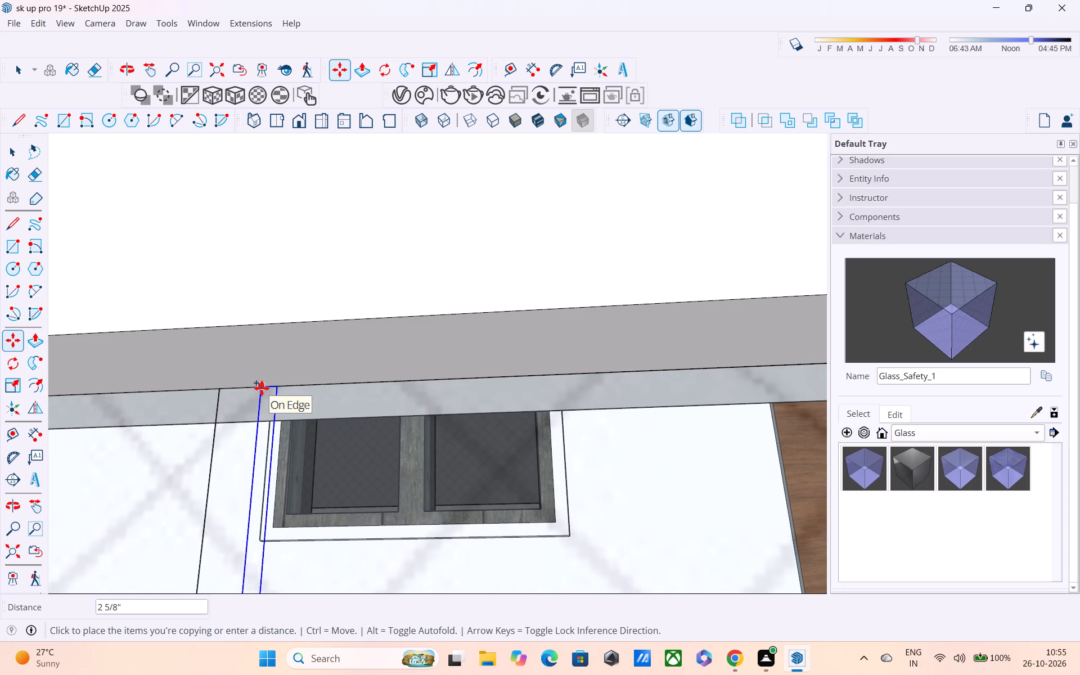
click(262, 388)
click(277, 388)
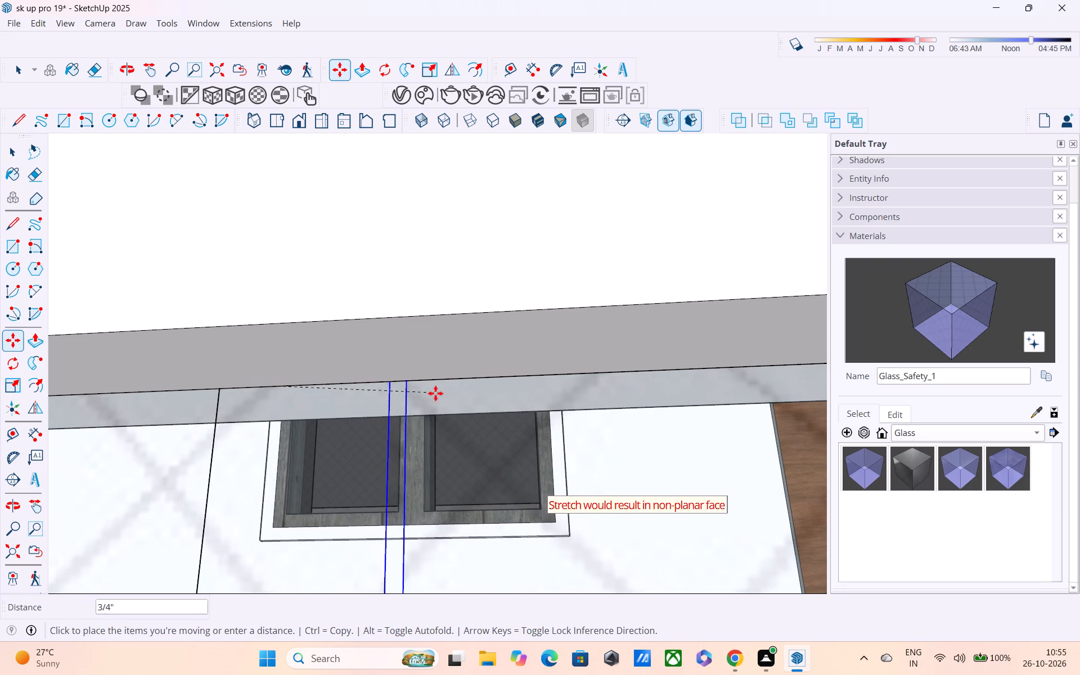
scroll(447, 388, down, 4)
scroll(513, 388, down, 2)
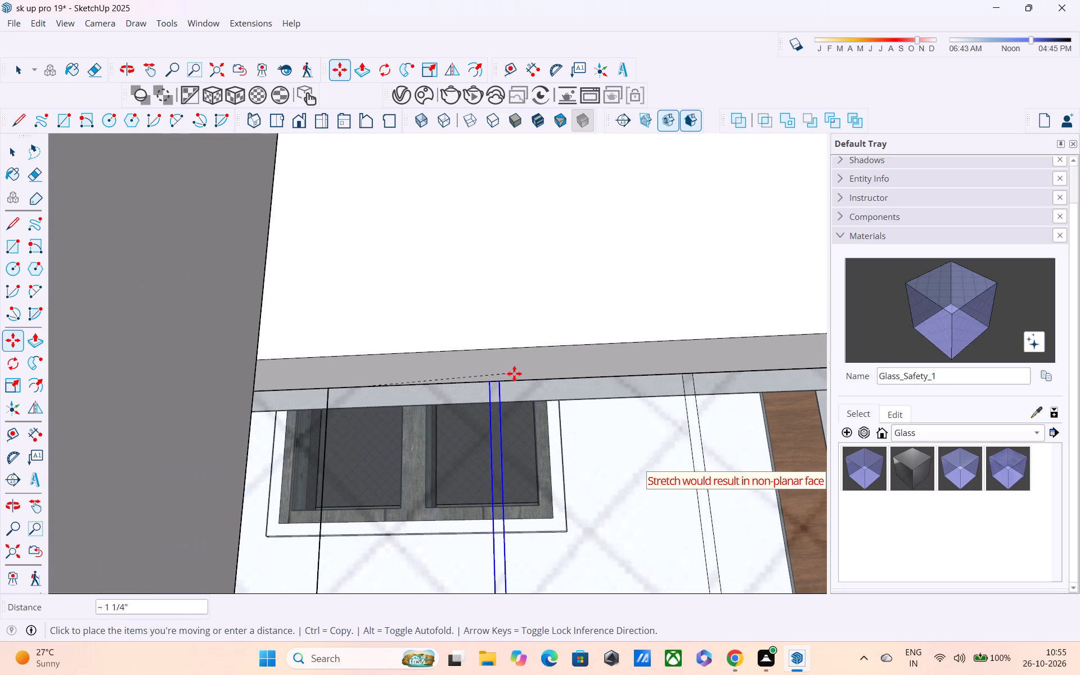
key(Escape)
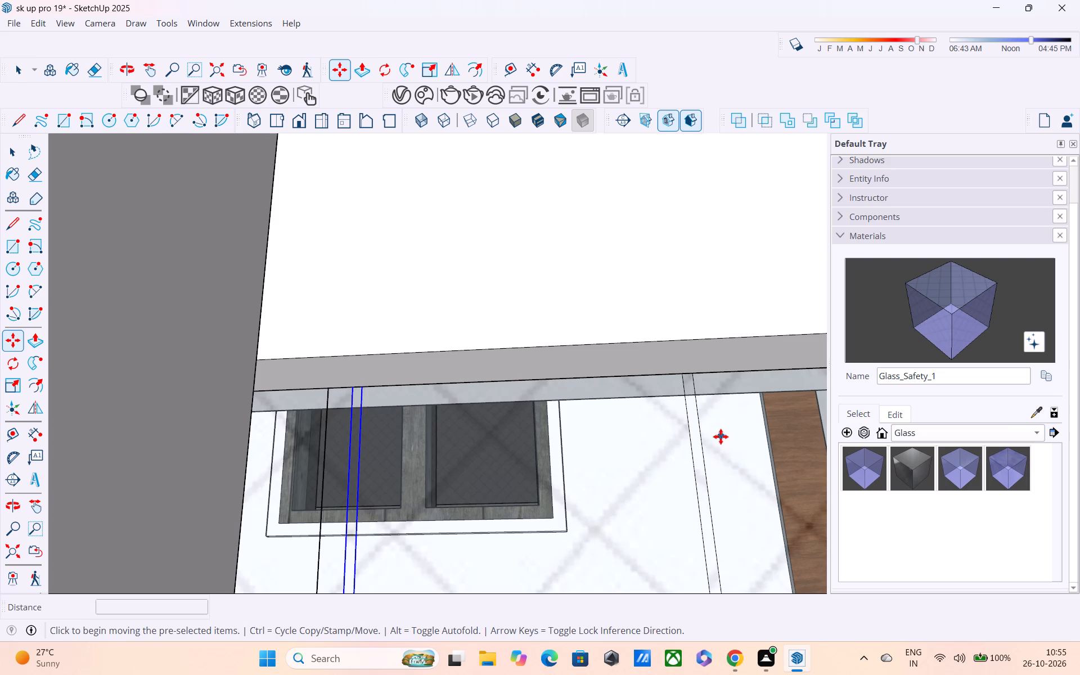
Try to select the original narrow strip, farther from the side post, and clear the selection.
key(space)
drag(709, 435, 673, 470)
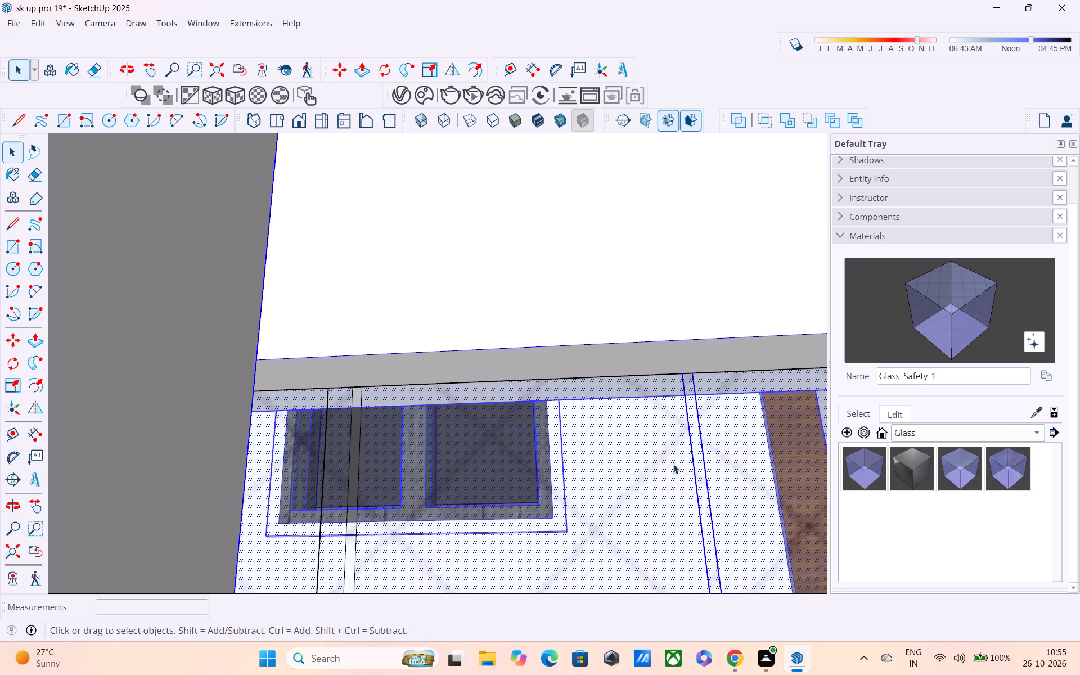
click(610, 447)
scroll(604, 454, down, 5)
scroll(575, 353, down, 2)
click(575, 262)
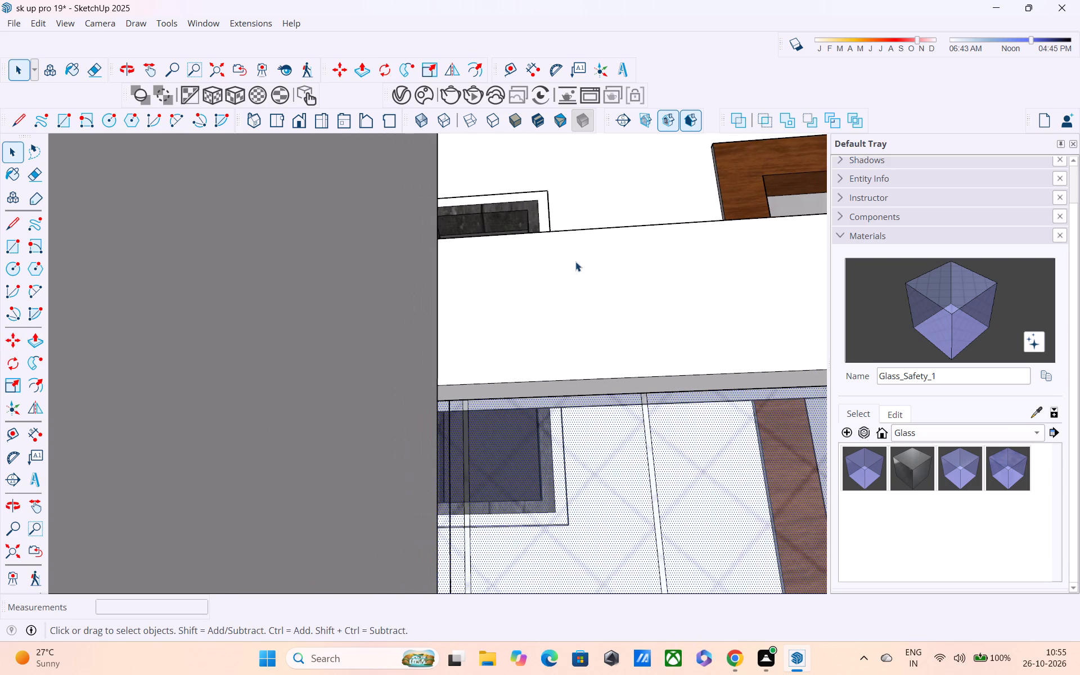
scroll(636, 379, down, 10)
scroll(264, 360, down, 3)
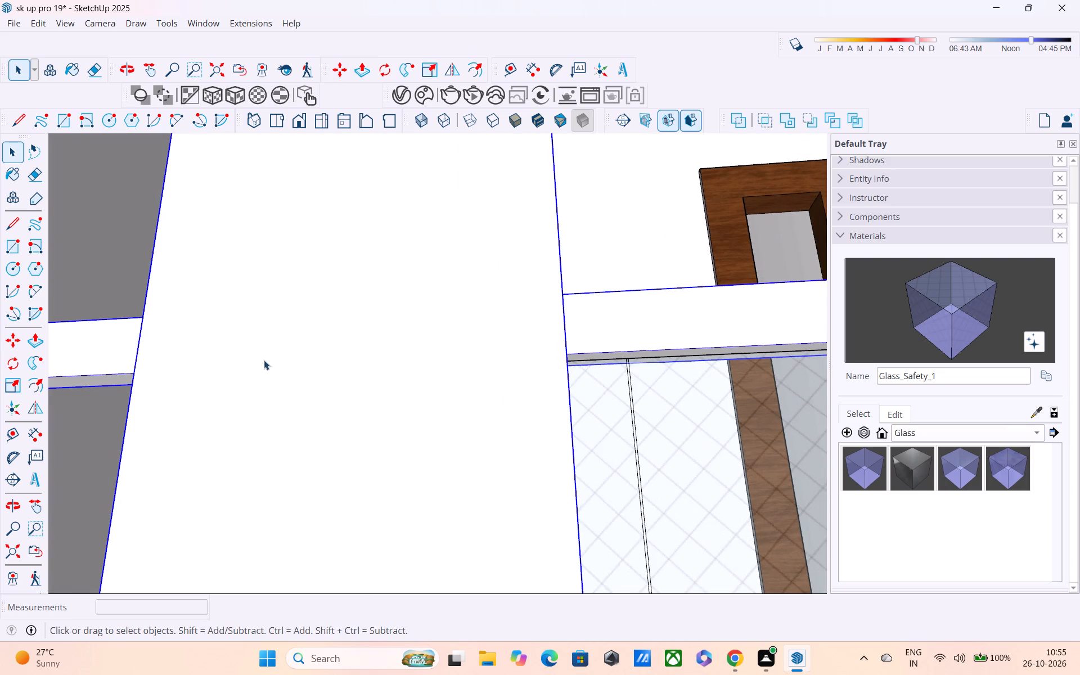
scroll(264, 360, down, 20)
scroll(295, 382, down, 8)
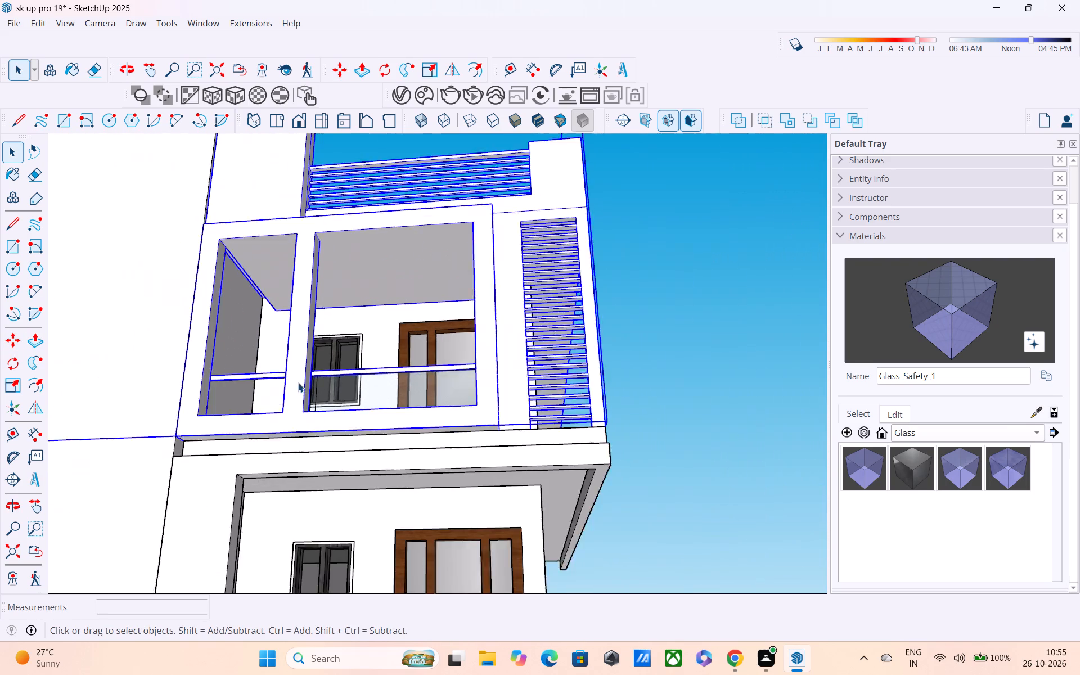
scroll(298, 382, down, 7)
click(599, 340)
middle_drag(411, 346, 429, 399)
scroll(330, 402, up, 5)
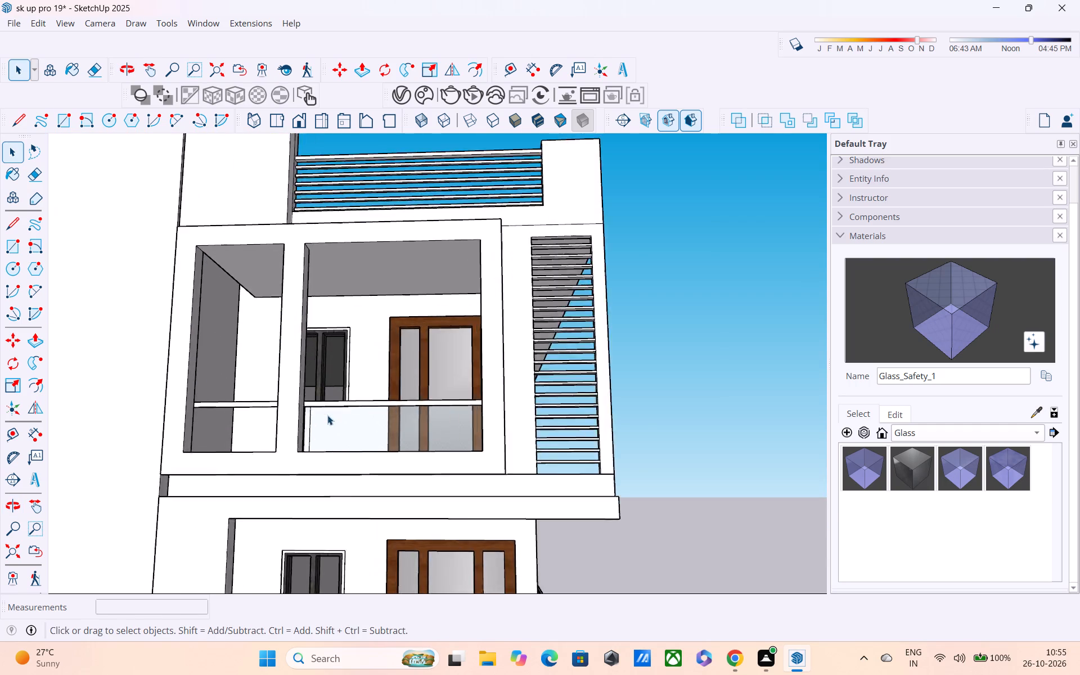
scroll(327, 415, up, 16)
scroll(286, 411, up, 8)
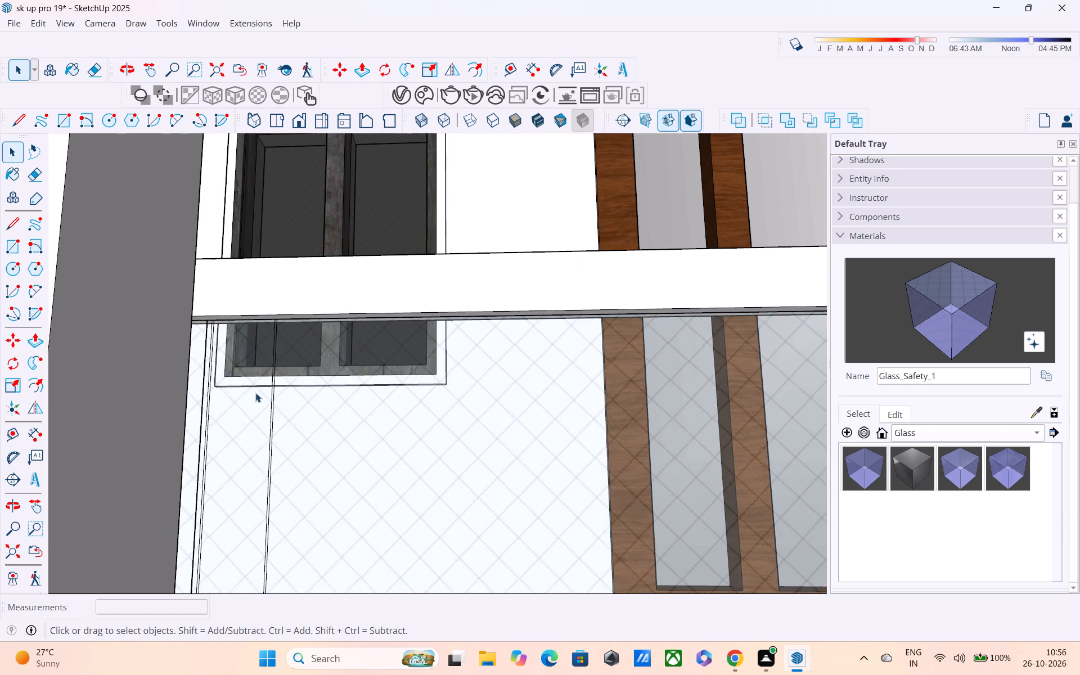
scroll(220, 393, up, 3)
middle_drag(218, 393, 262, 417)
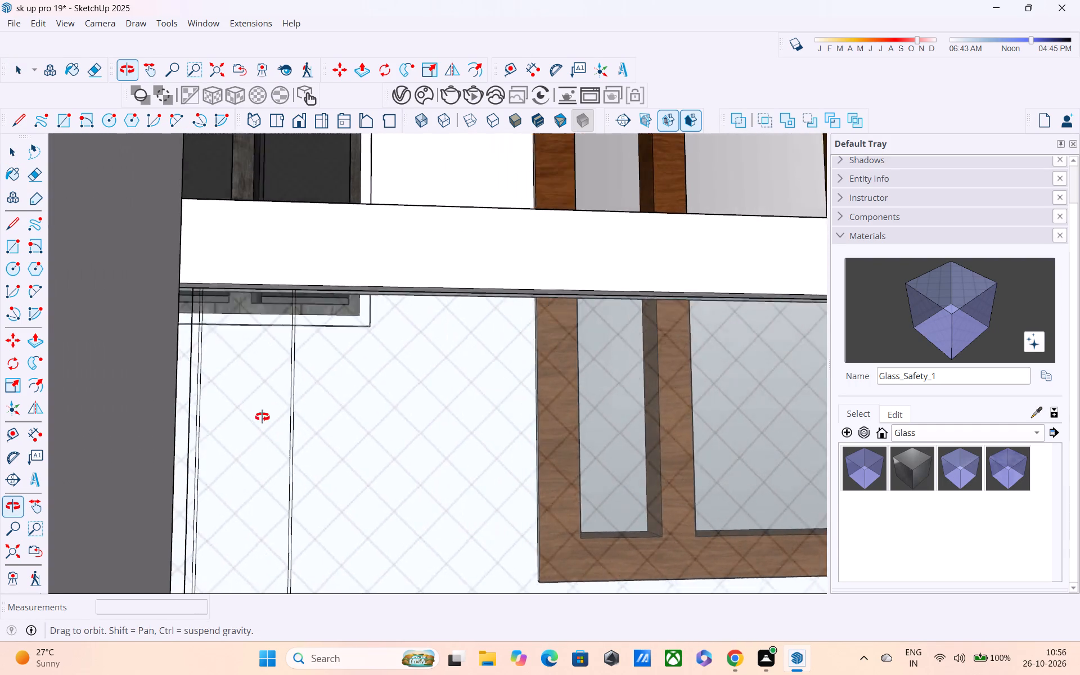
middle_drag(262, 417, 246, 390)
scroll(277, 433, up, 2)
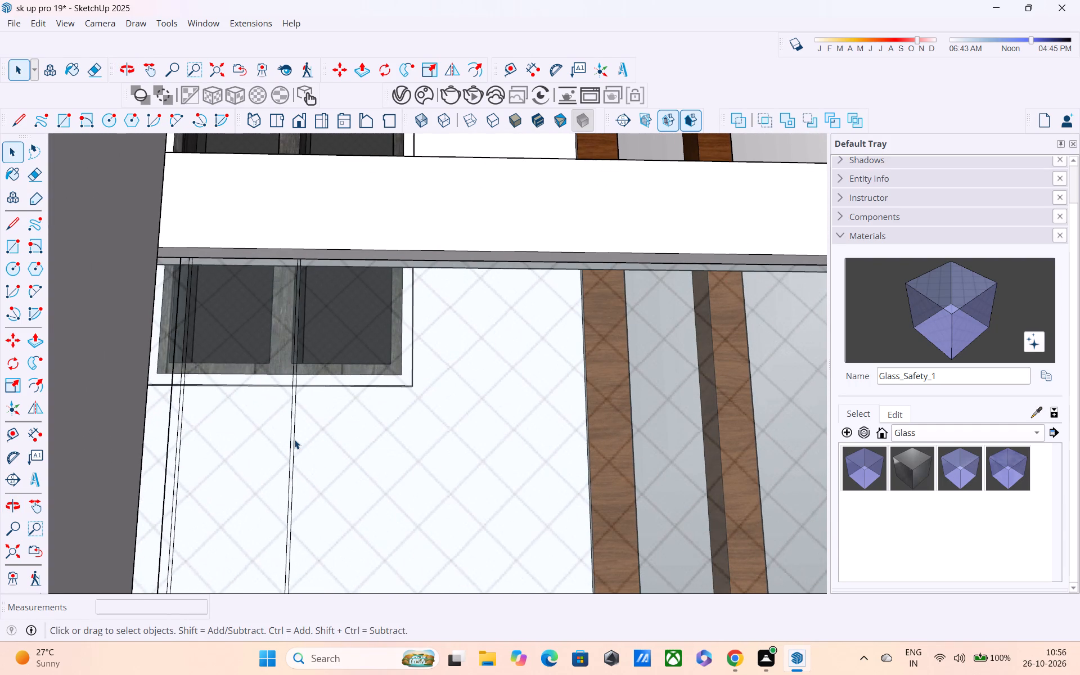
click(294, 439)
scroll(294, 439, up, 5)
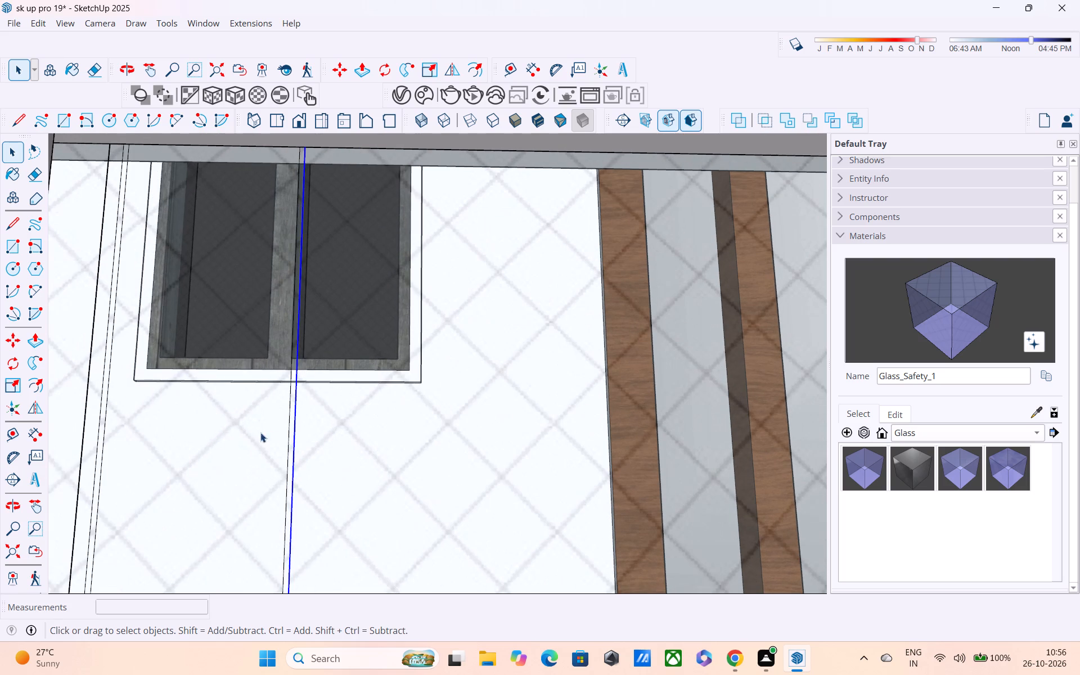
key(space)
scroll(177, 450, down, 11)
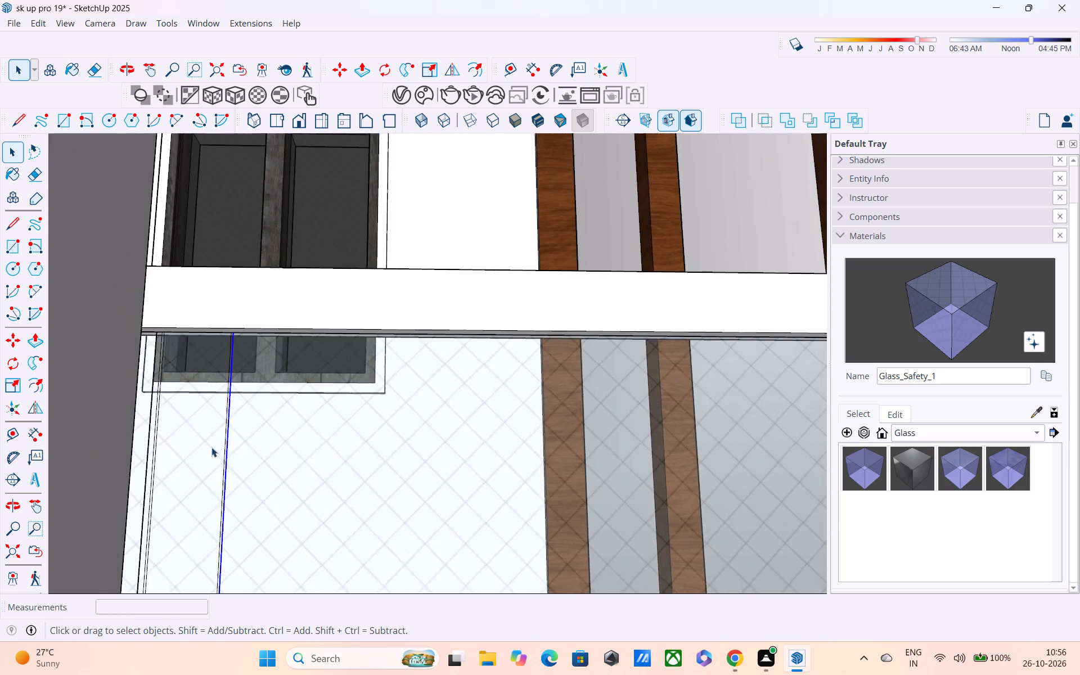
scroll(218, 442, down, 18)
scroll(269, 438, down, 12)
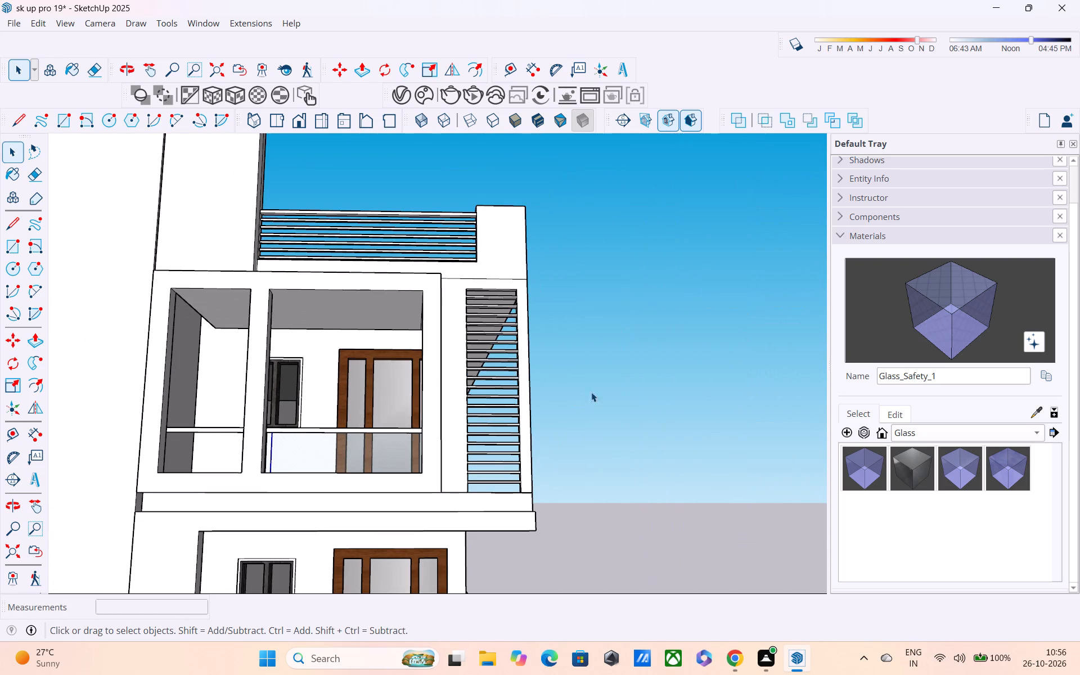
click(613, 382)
Select the two vertical lines and the short top line of the narrow strip nearer the side post, under the rail.
scroll(259, 460, up, 16)
middle_drag(271, 425, 256, 433)
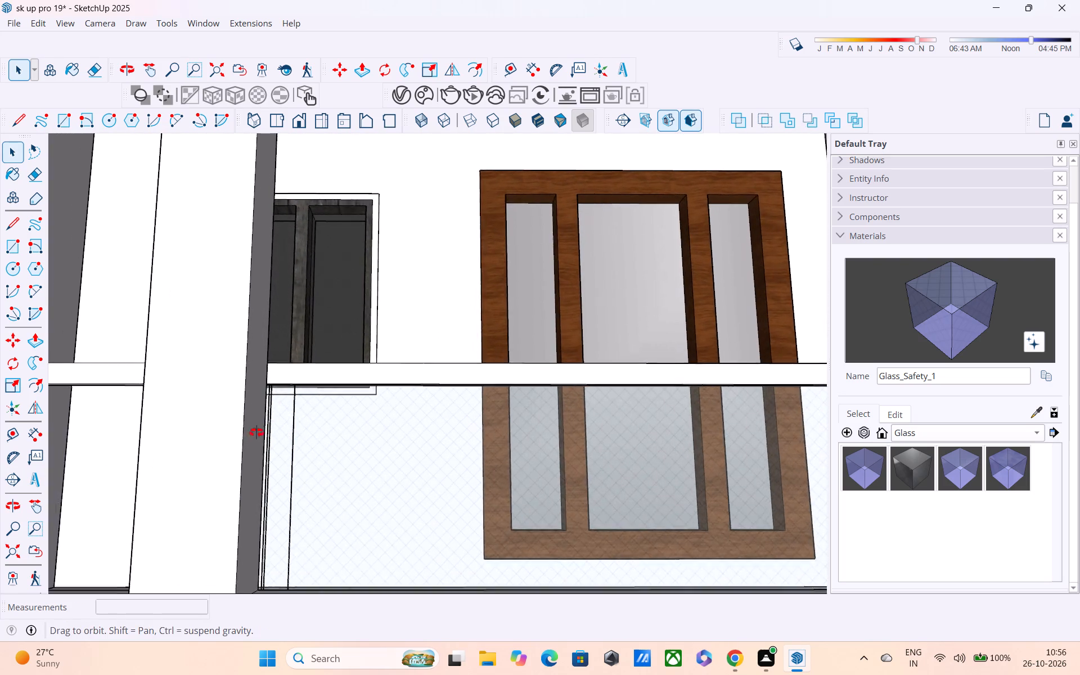
middle_drag(256, 433, 225, 450)
scroll(260, 435, up, 17)
scroll(282, 409, up, 5)
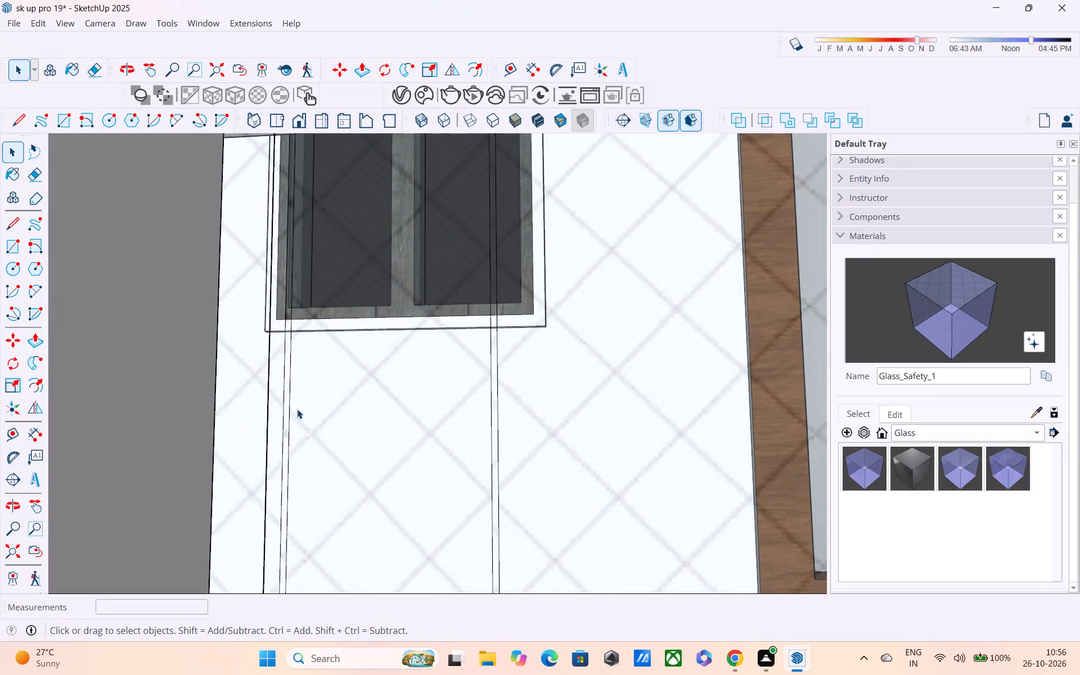
scroll(297, 409, up, 5)
click(285, 391)
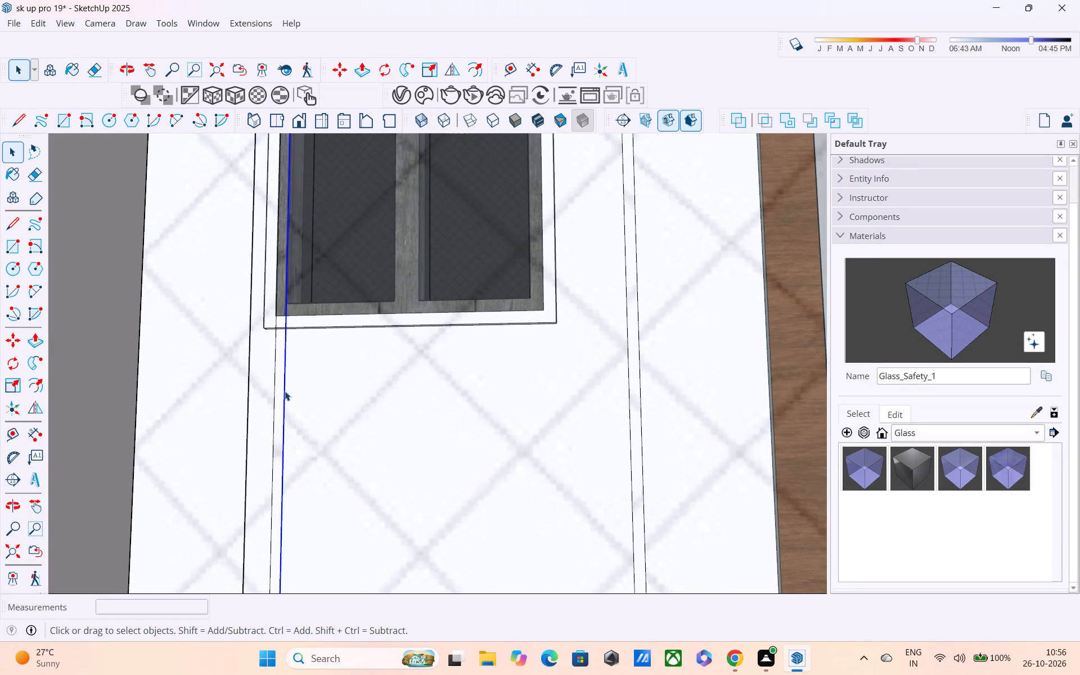
shift+click(274, 378)
shift+scroll(279, 381, down, 2)
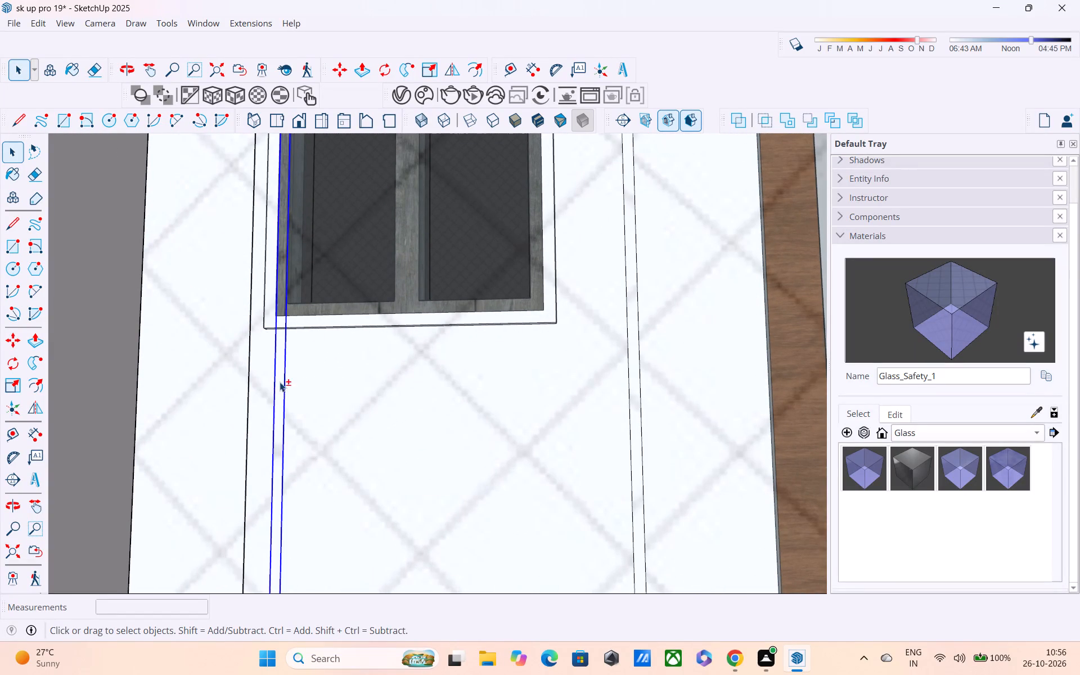
shift+scroll(280, 382, down, 3)
shift+middle_drag(281, 367, 308, 517)
scroll(305, 262, up, 8)
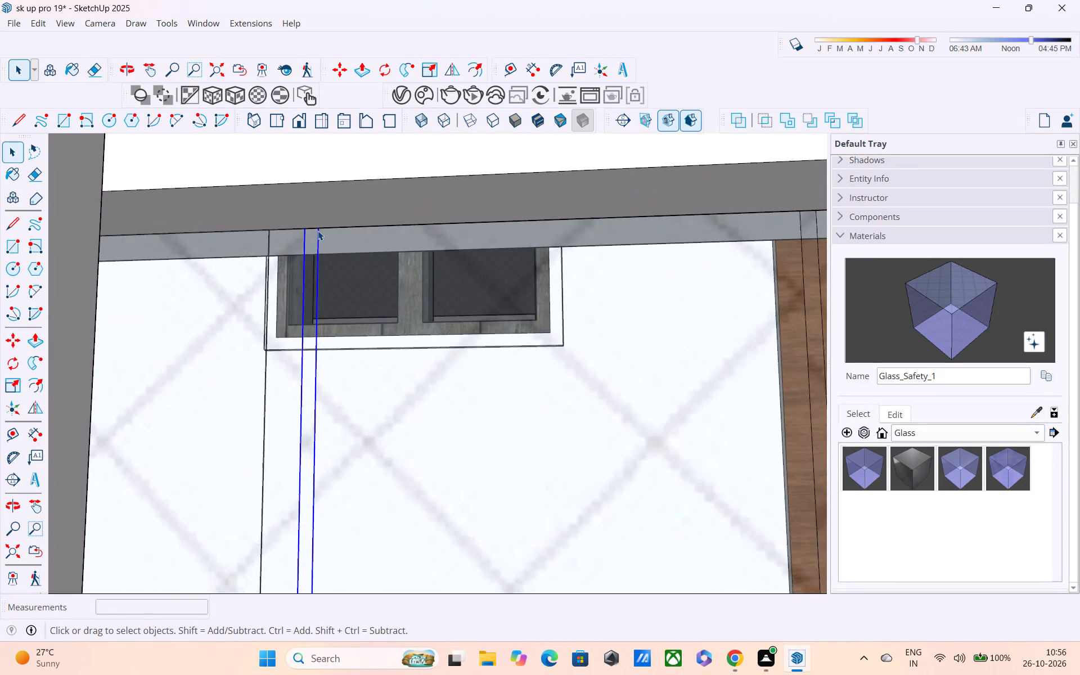
scroll(318, 231, up, 9)
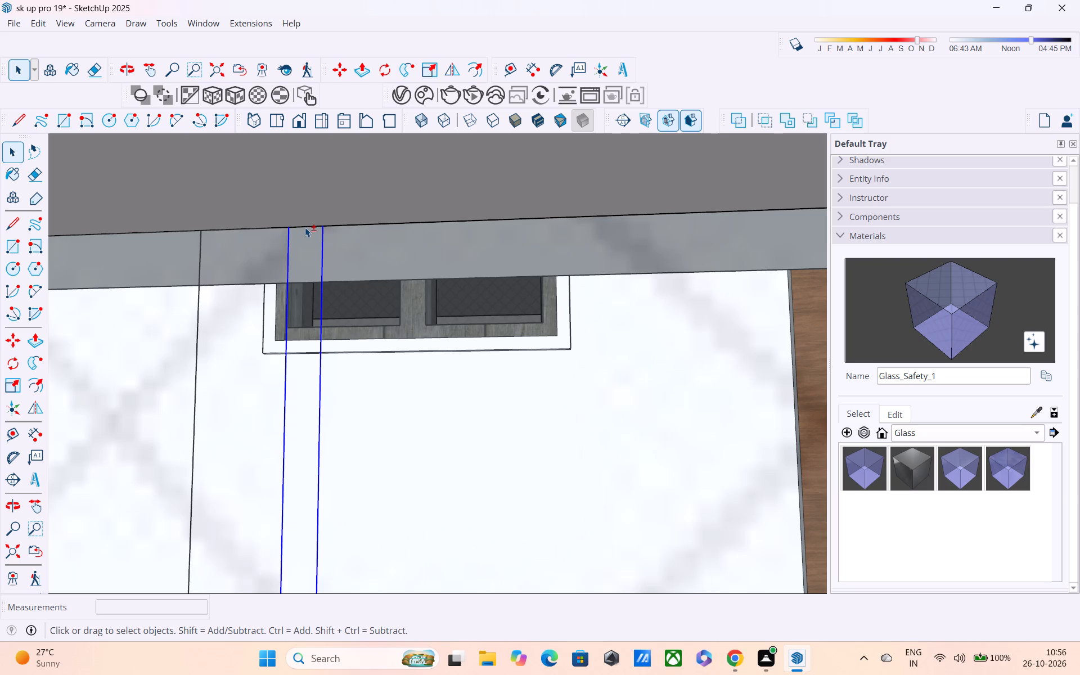
shift+click(305, 227)
Add the short bottom line at the glass panel's base to the selection, completing that strip's outline.
scroll(320, 252, down, 6)
shift+middle_drag(320, 319, 319, 223)
scroll(326, 259, down, 5)
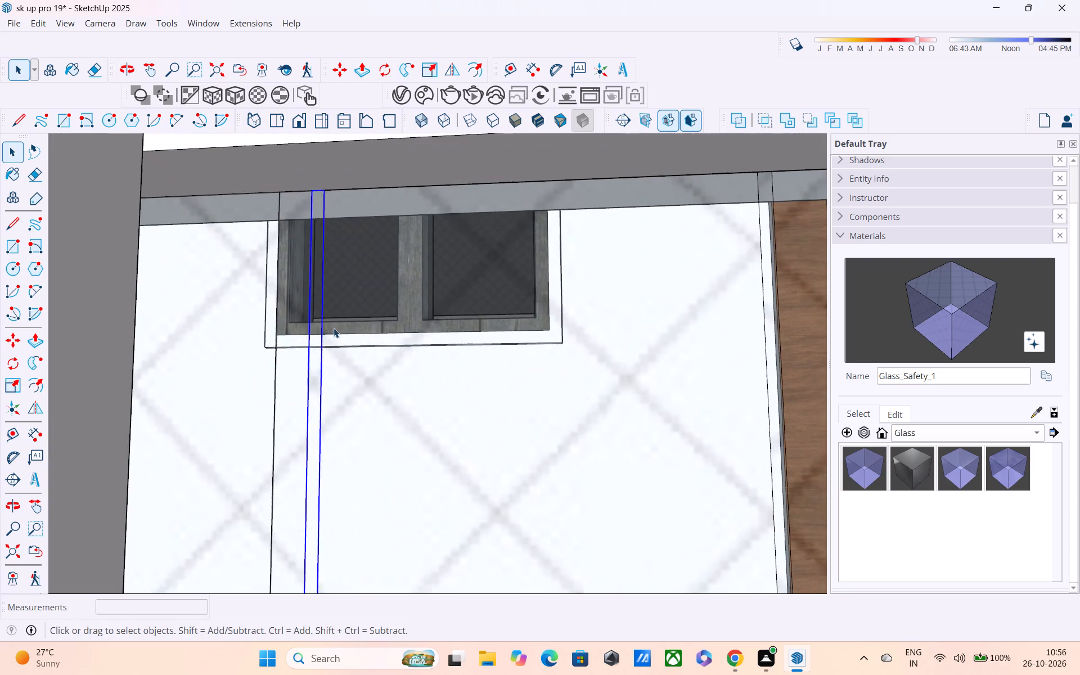
shift+middle_drag(332, 313, 336, 183)
scroll(329, 218, down, 5)
shift+middle_drag(305, 372, 315, 178)
scroll(311, 318, down, 4)
shift+middle_drag(322, 393, 323, 188)
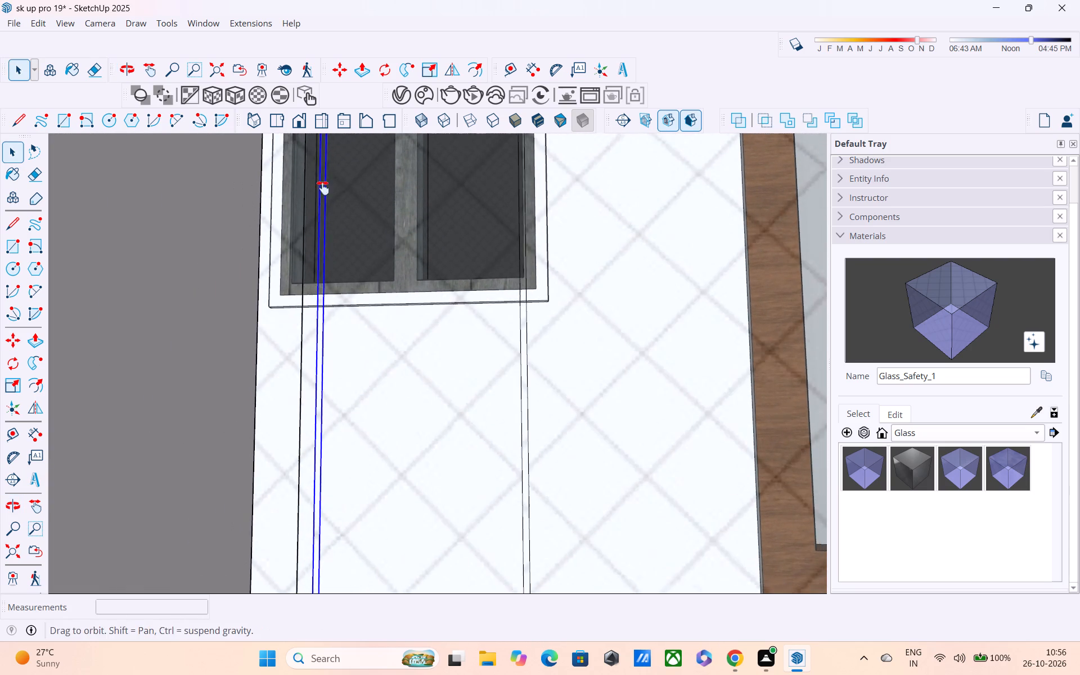
shift+middle_drag(323, 188, 323, 170)
middle_drag(332, 403, 346, 188)
scroll(331, 295, down, 5)
shift+scroll(313, 174, up, 2)
scroll(313, 390, down, 1)
shift+middle_drag(313, 390, 313, 389)
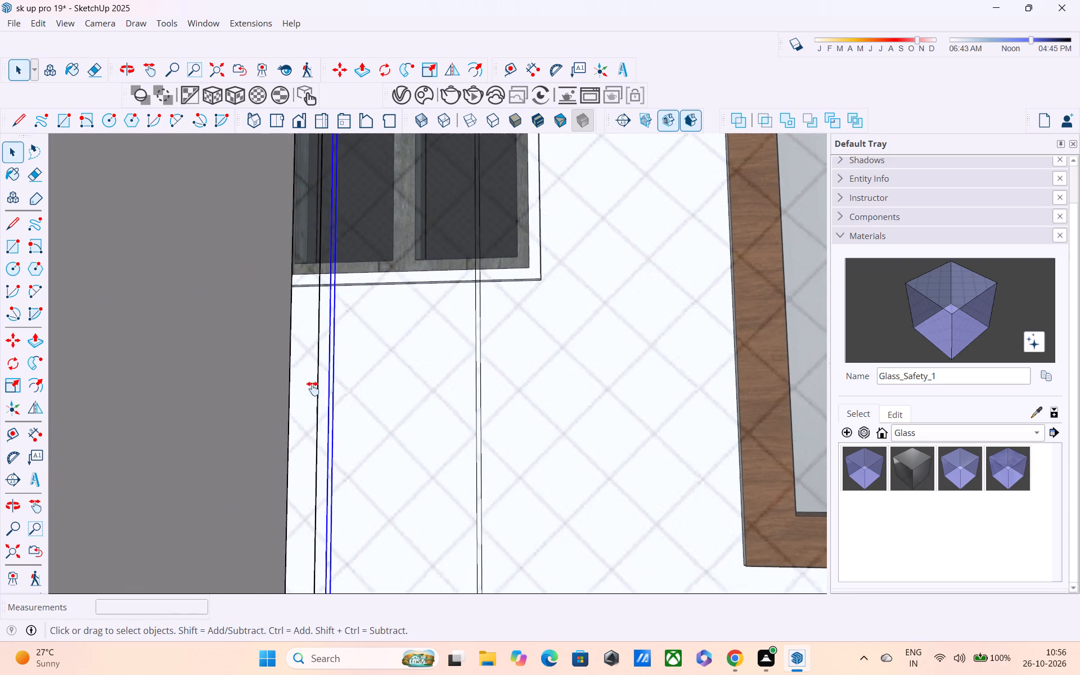
shift+middle_drag(313, 389, 316, 190)
scroll(316, 189, up, 1)
scroll(319, 311, down, 6)
shift+middle_drag(328, 415, 309, 146)
scroll(309, 241, up, 1)
scroll(309, 249, down, 5)
middle_drag(317, 274, 279, 443)
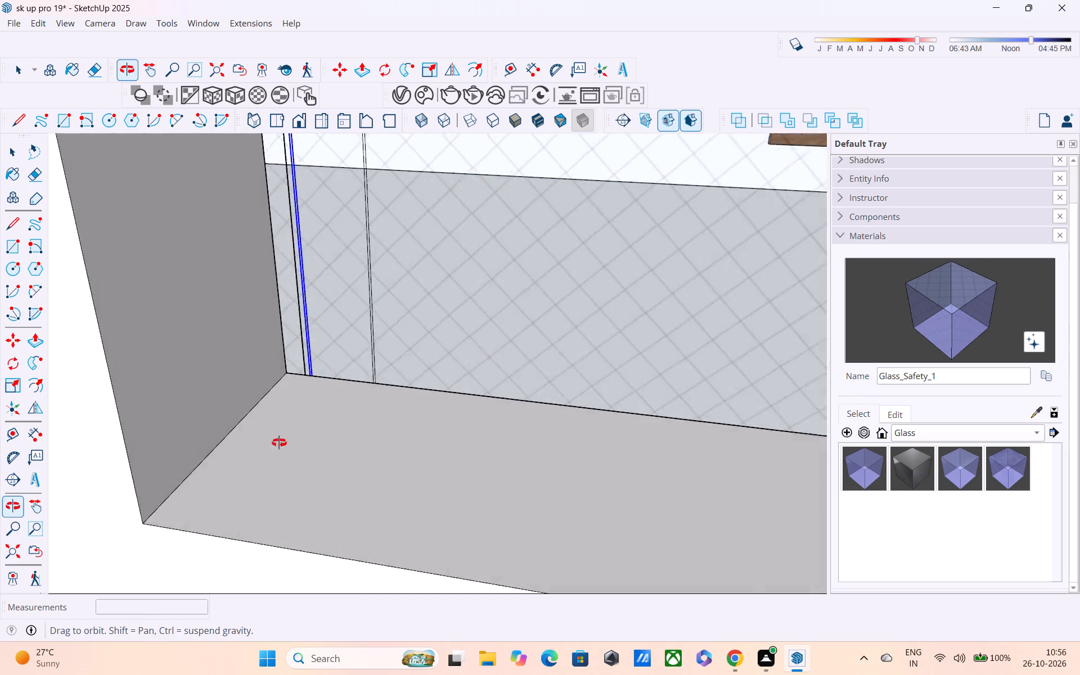
middle_drag(279, 443, 260, 469)
scroll(260, 469, up, 1)
scroll(354, 313, up, 16)
middle_drag(313, 376, 378, 199)
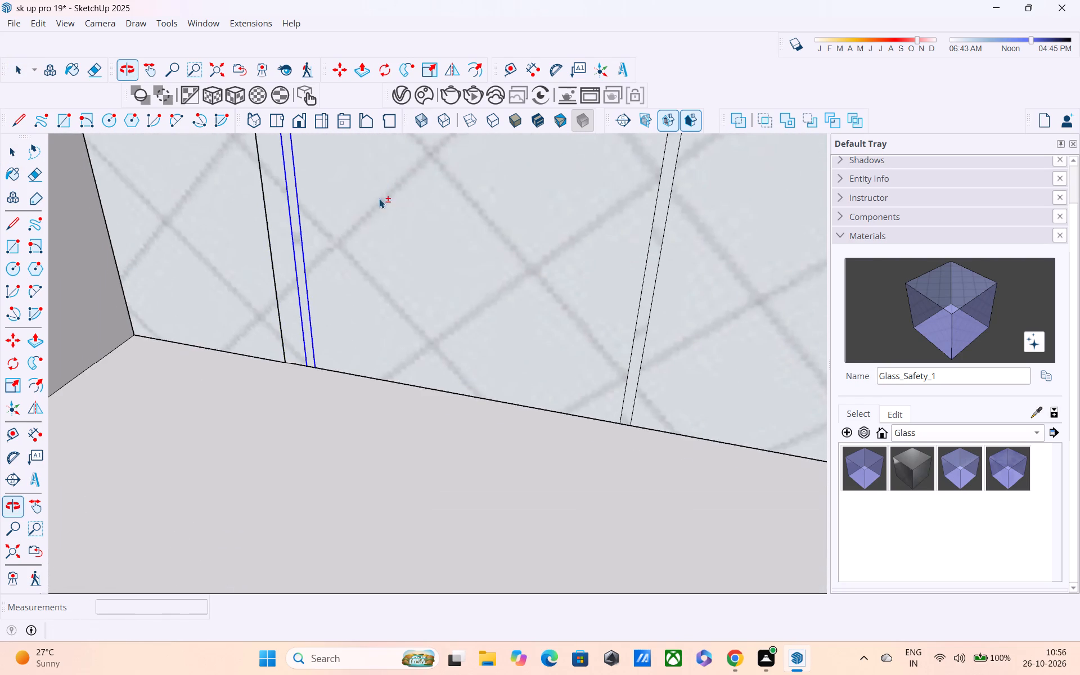
middle_drag(377, 261, 302, 370)
scroll(307, 395, up, 3)
scroll(307, 399, down, 1)
scroll(307, 399, up, 4)
scroll(328, 493, up, 3)
shift+middle_drag(319, 453, 319, 379)
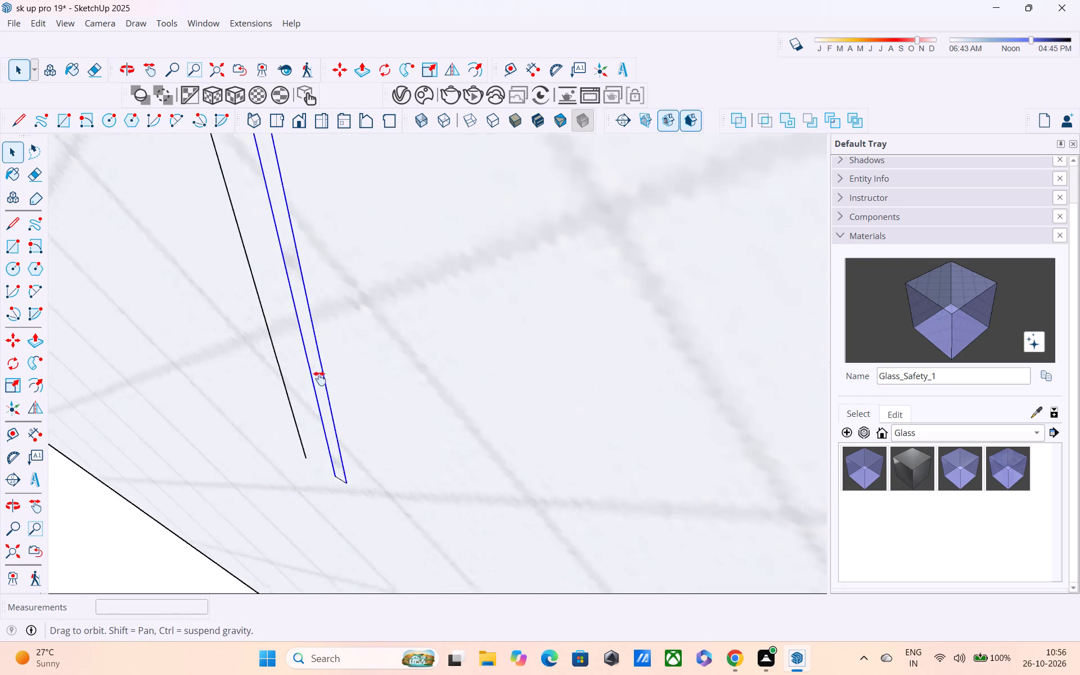
shift+middle_drag(319, 379, 339, 258)
scroll(348, 330, up, 4)
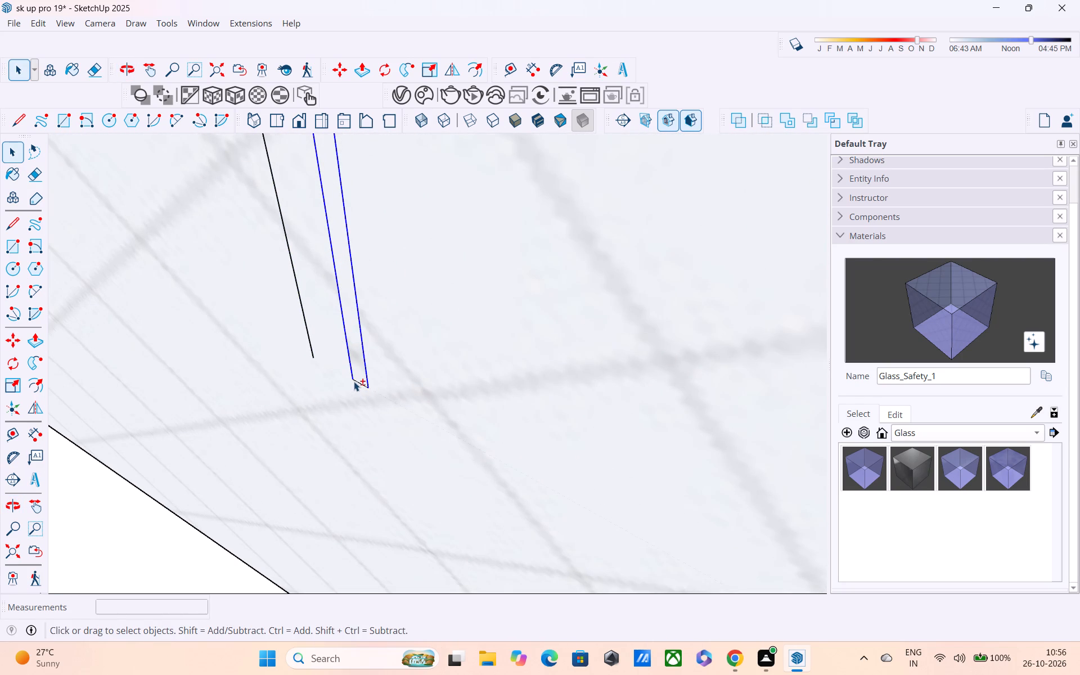
shift+click(357, 383)
Copy the selected strip outline about 7' 1 5/16" along the rail's lower edge to just short of the opposite post.
scroll(366, 388, down, 5)
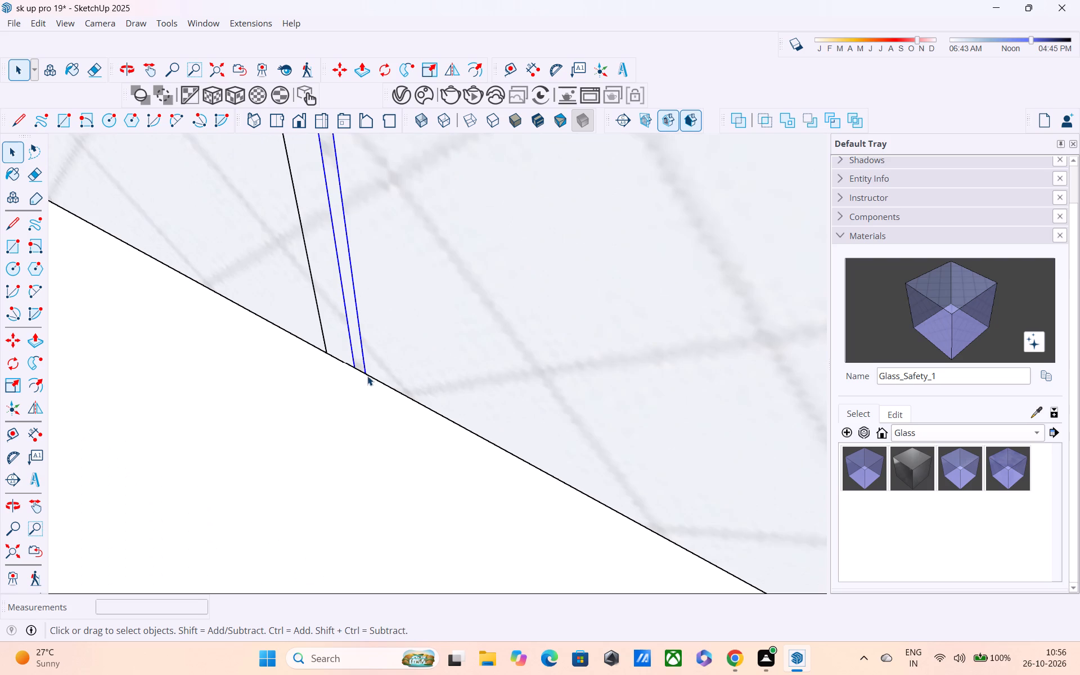
scroll(368, 372, down, 6)
middle_drag(410, 372, 406, 421)
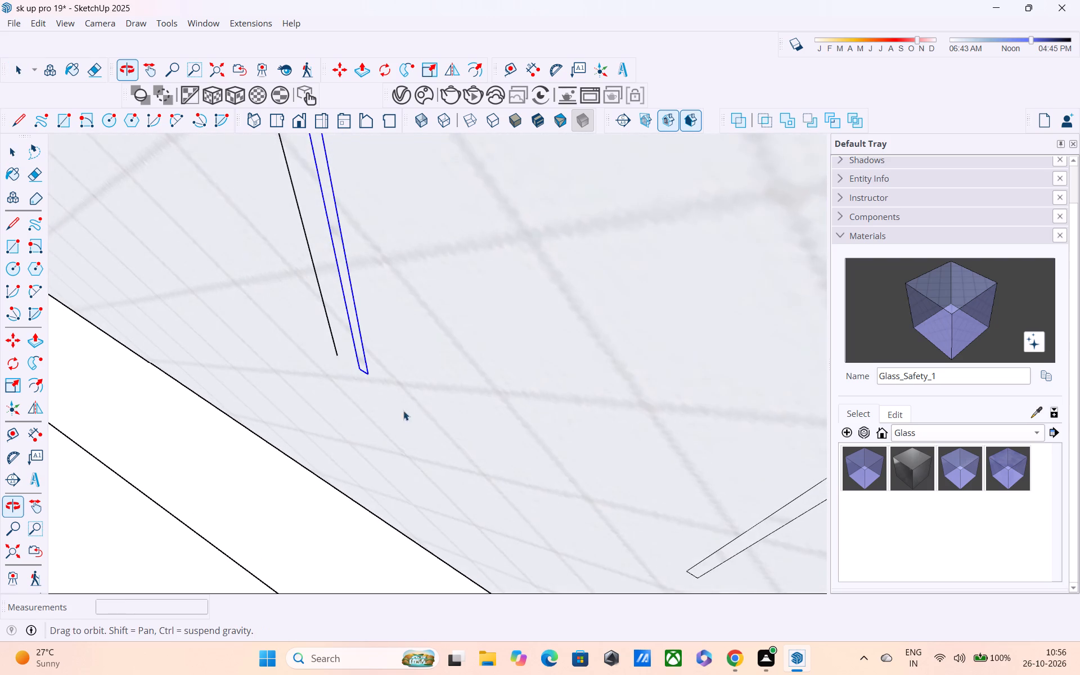
scroll(385, 350, down, 11)
shift+middle_drag(377, 321, 337, 558)
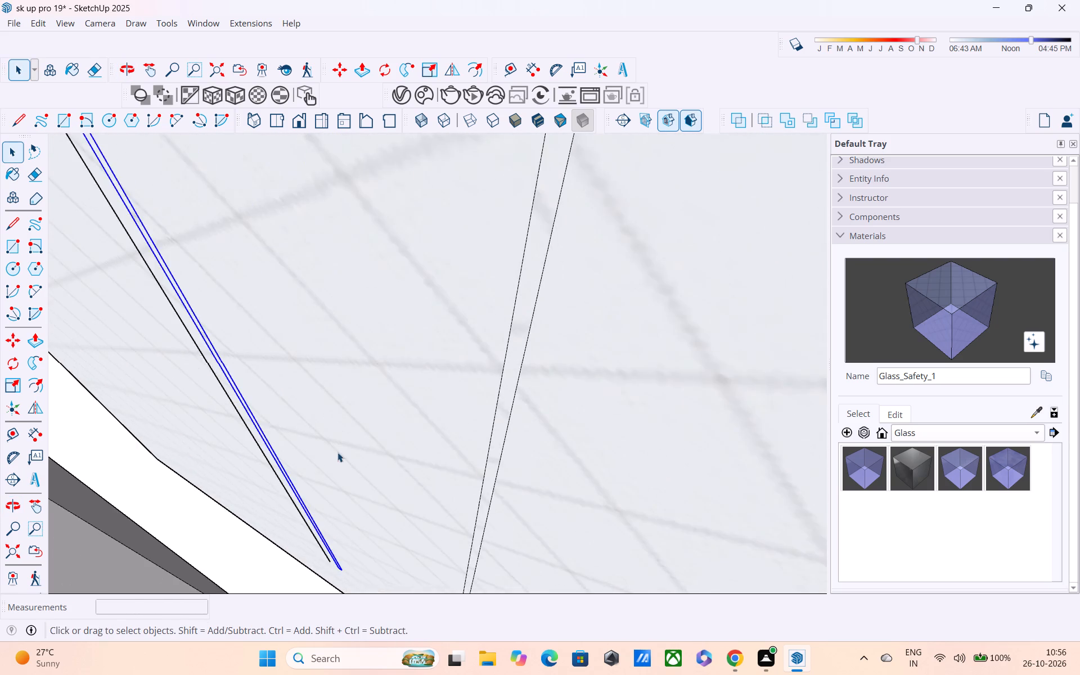
scroll(337, 452, down, 7)
scroll(328, 407, down, 5)
middle_drag(316, 418, 328, 637)
shift+middle_drag(328, 633, 373, 509)
scroll(366, 488, down, 3)
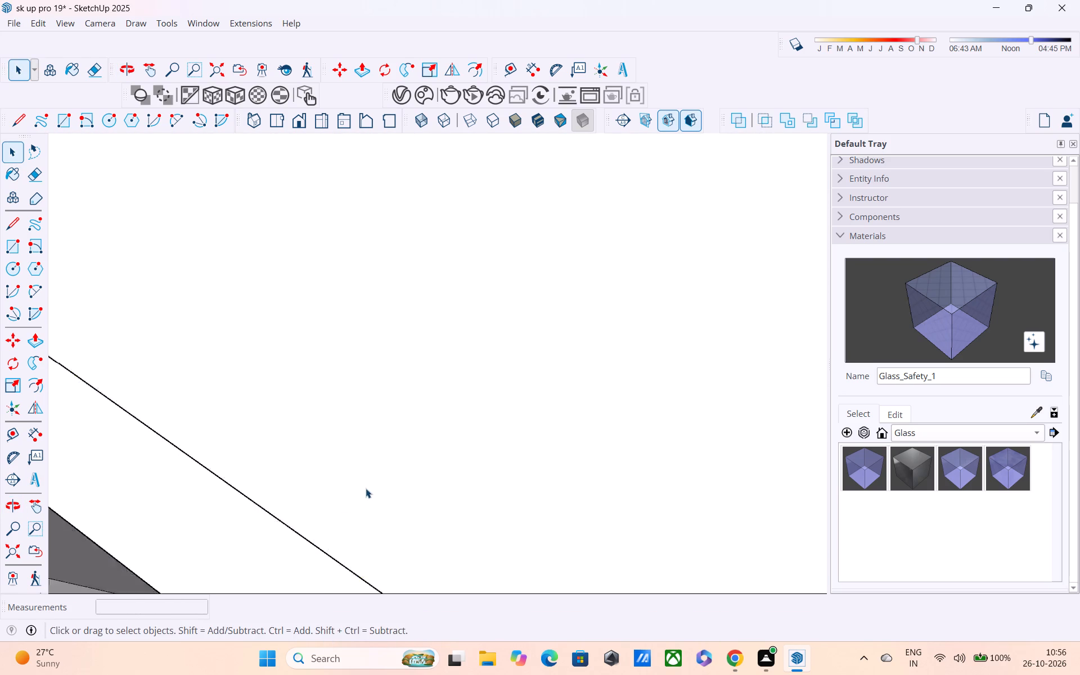
scroll(366, 488, down, 4)
middle_drag(325, 523, 444, 321)
scroll(406, 382, up, 12)
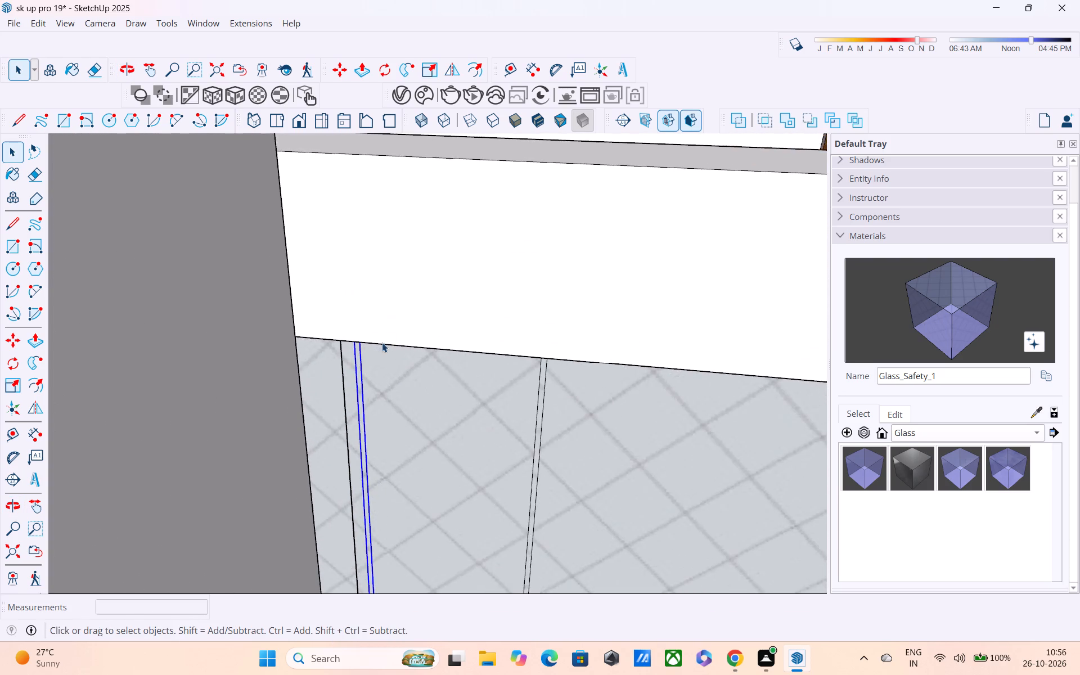
middle_drag(382, 343, 418, 219)
scroll(418, 219, up, 6)
scroll(356, 307, up, 9)
middle_drag(348, 345, 374, 260)
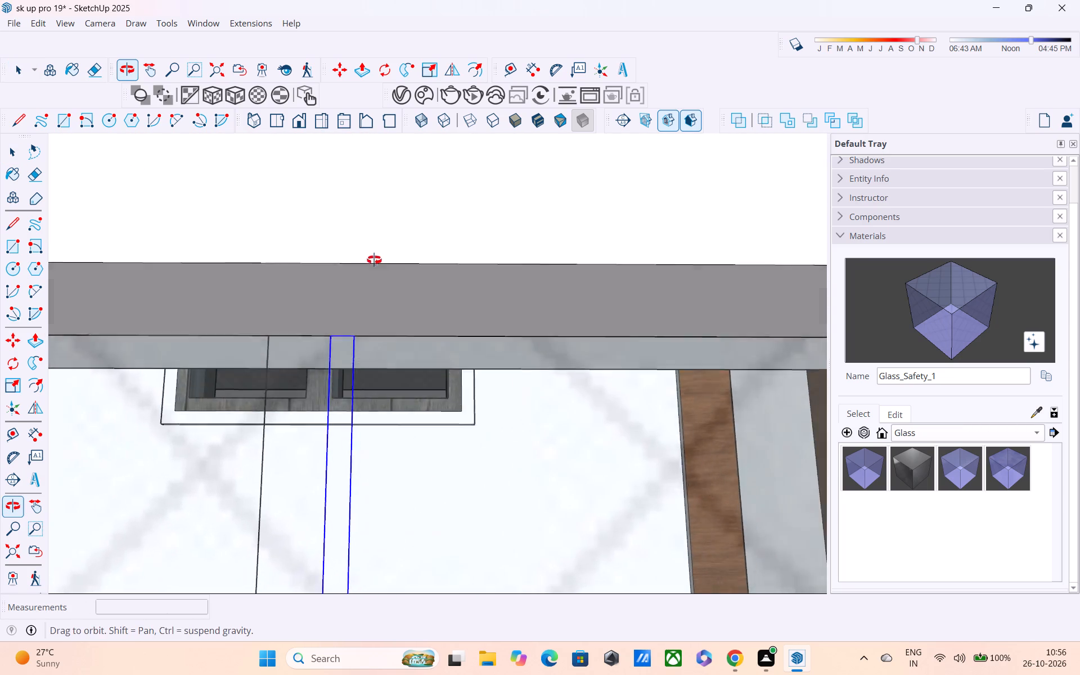
middle_drag(374, 260, 389, 238)
scroll(389, 238, down, 1)
key(m)
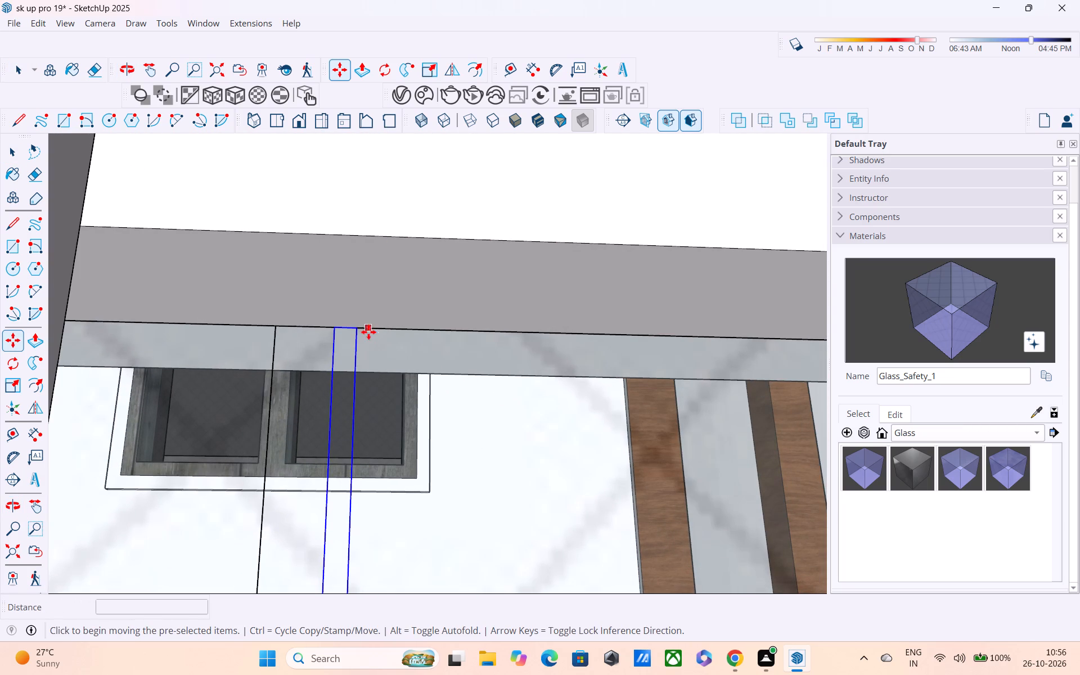
click(355, 331)
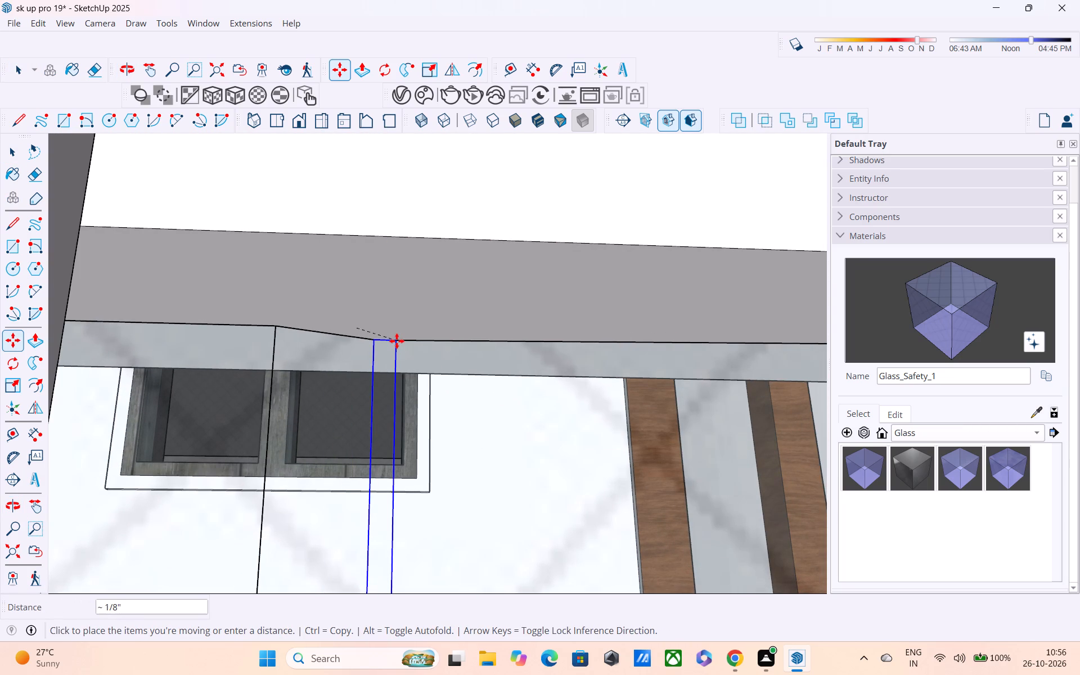
scroll(457, 336, down, 4)
shift+middle_drag(490, 330, 357, 339)
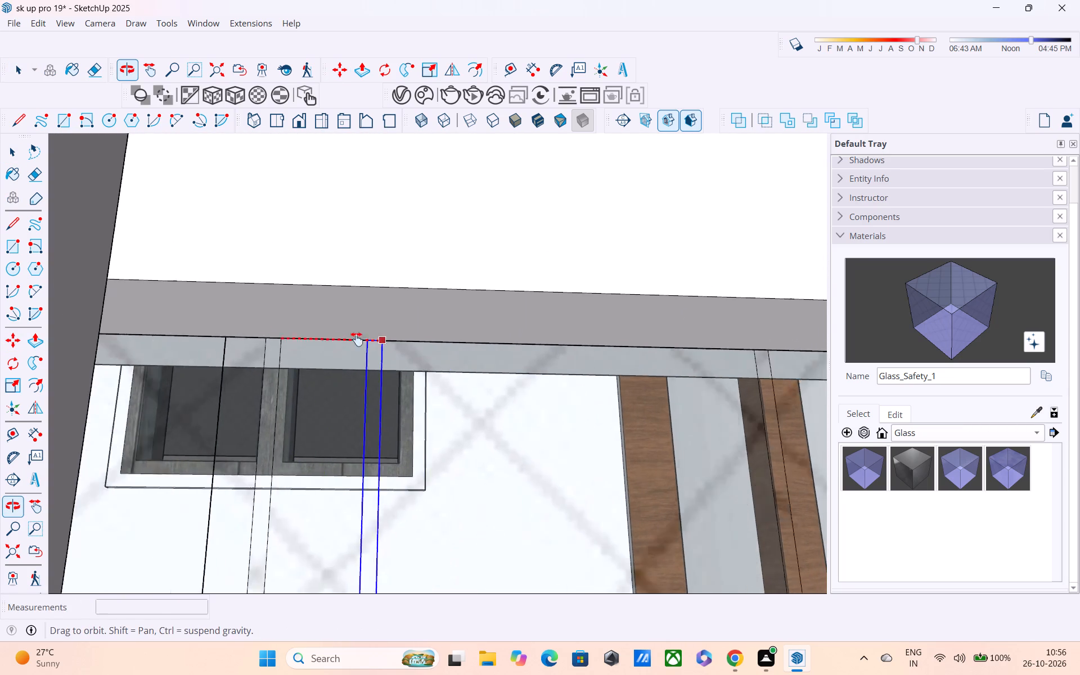
shift+middle_drag(357, 339, 293, 340)
scroll(297, 337, down, 4)
middle_drag(469, 340, 244, 349)
scroll(291, 350, down, 5)
scroll(481, 345, up, 1)
shift+middle_drag(481, 345, 225, 355)
scroll(267, 358, down, 5)
middle_drag(489, 352, 317, 352)
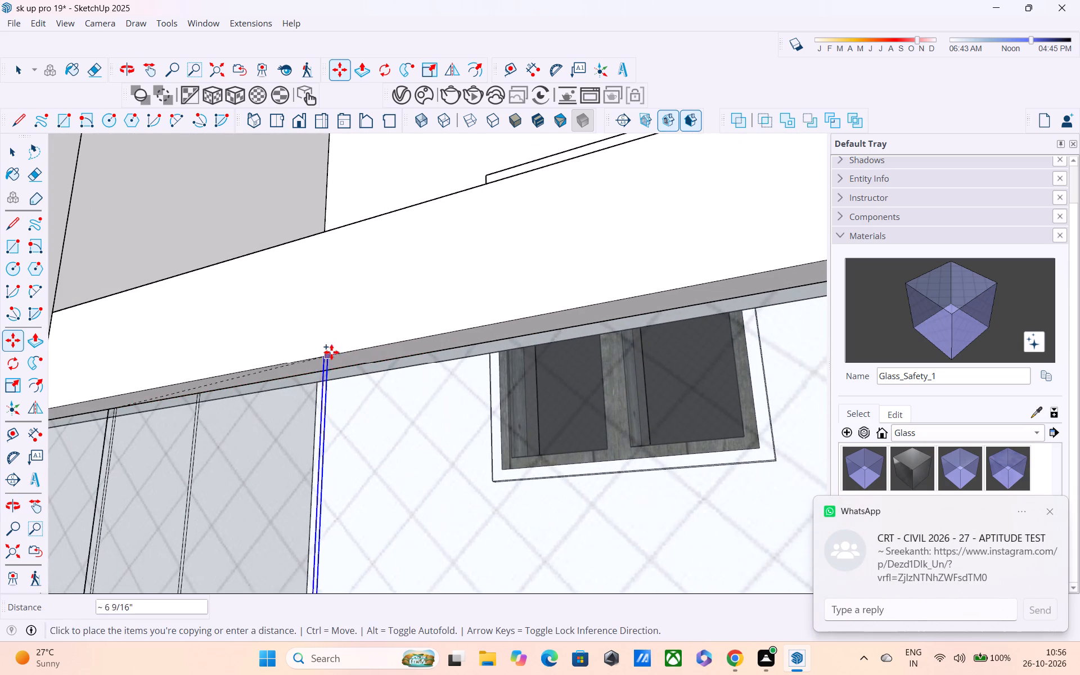
scroll(353, 352, down, 4)
middle_drag(462, 354, 225, 333)
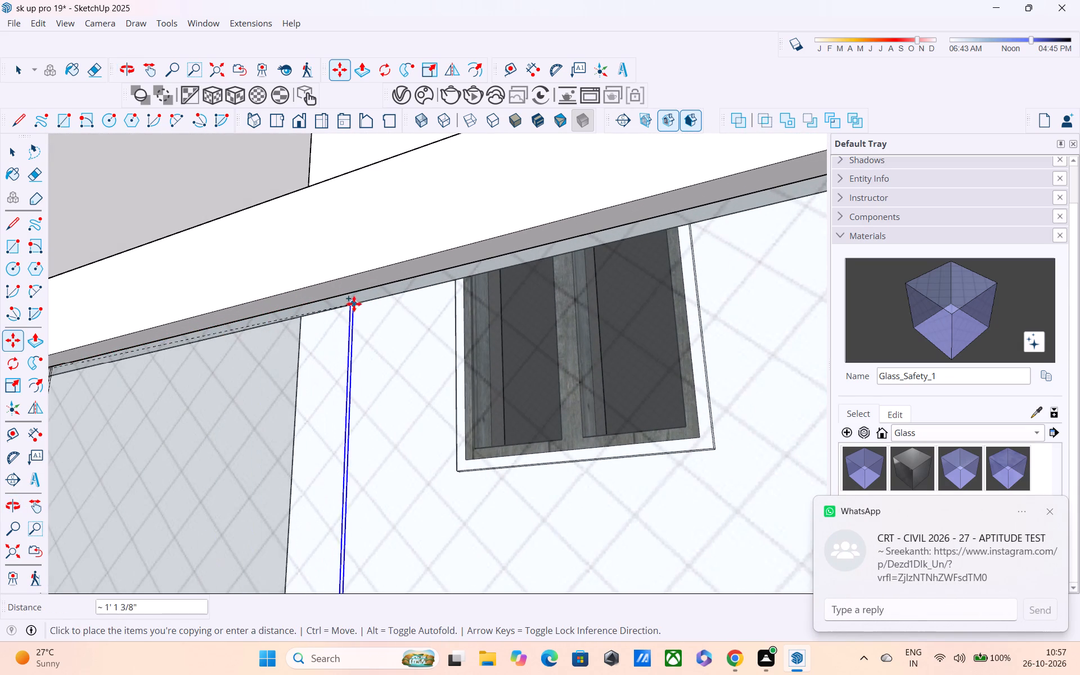
shift+middle_drag(355, 296, 147, 315)
scroll(155, 321, down, 5)
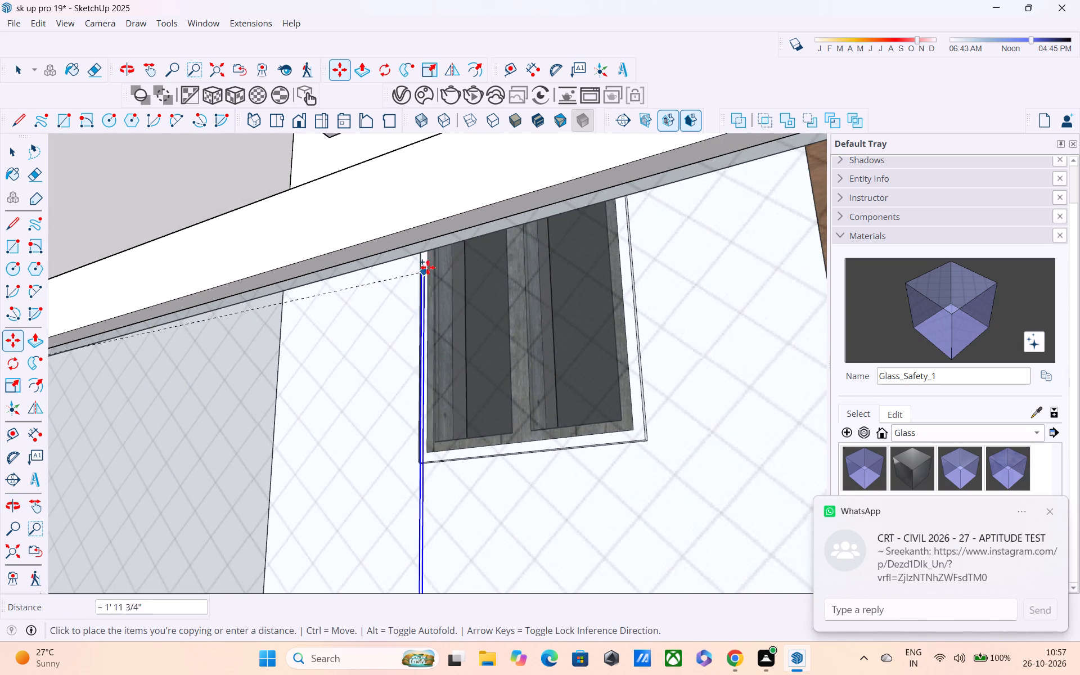
middle_drag(439, 237, 173, 250)
scroll(238, 244, down, 4)
middle_drag(360, 204, 233, 323)
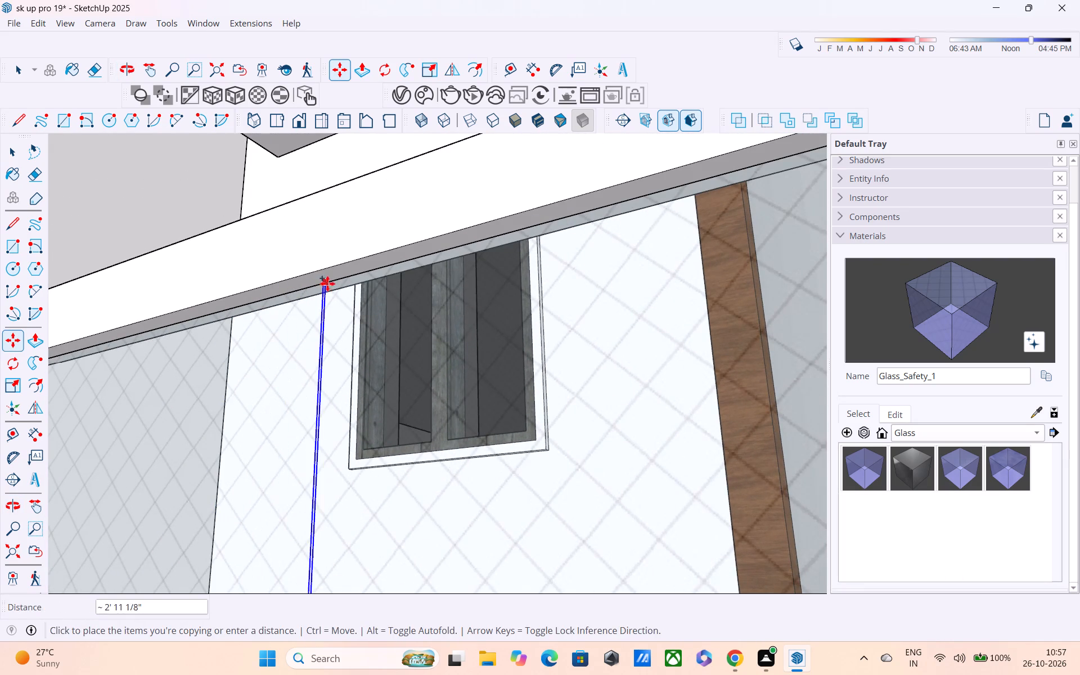
middle_drag(327, 283, 134, 291)
scroll(167, 290, down, 4)
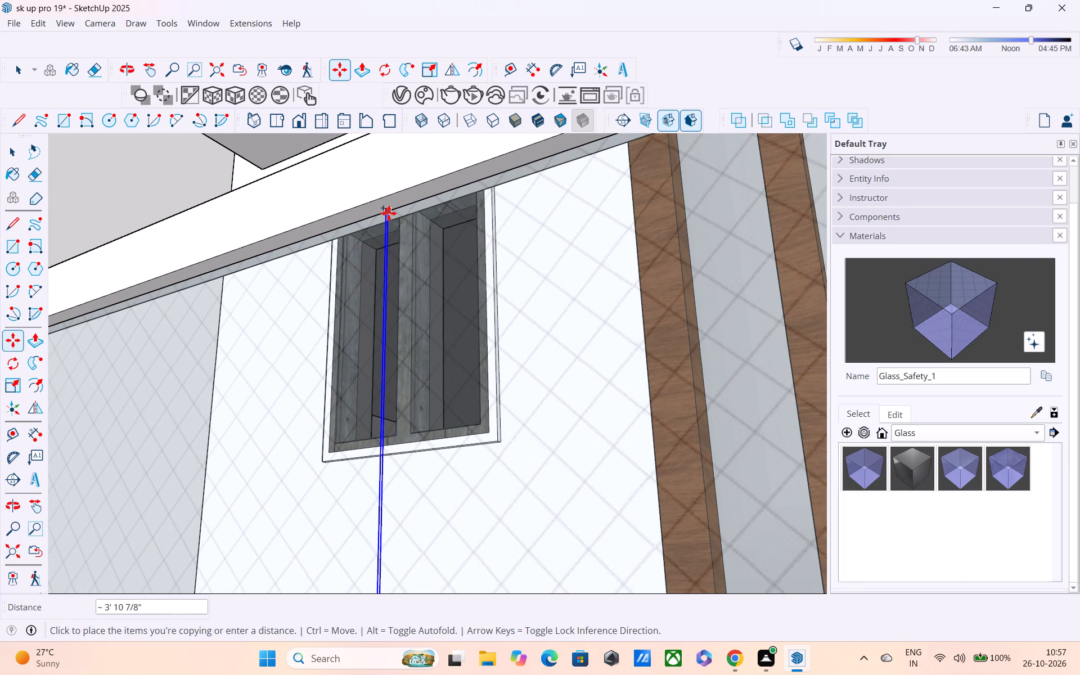
middle_drag(387, 213, 178, 230)
scroll(264, 227, down, 6)
scroll(342, 226, down, 4)
scroll(346, 229, up, 1)
shift+middle_drag(339, 238, 218, 368)
scroll(264, 332, down, 5)
middle_drag(373, 323, 494, 322)
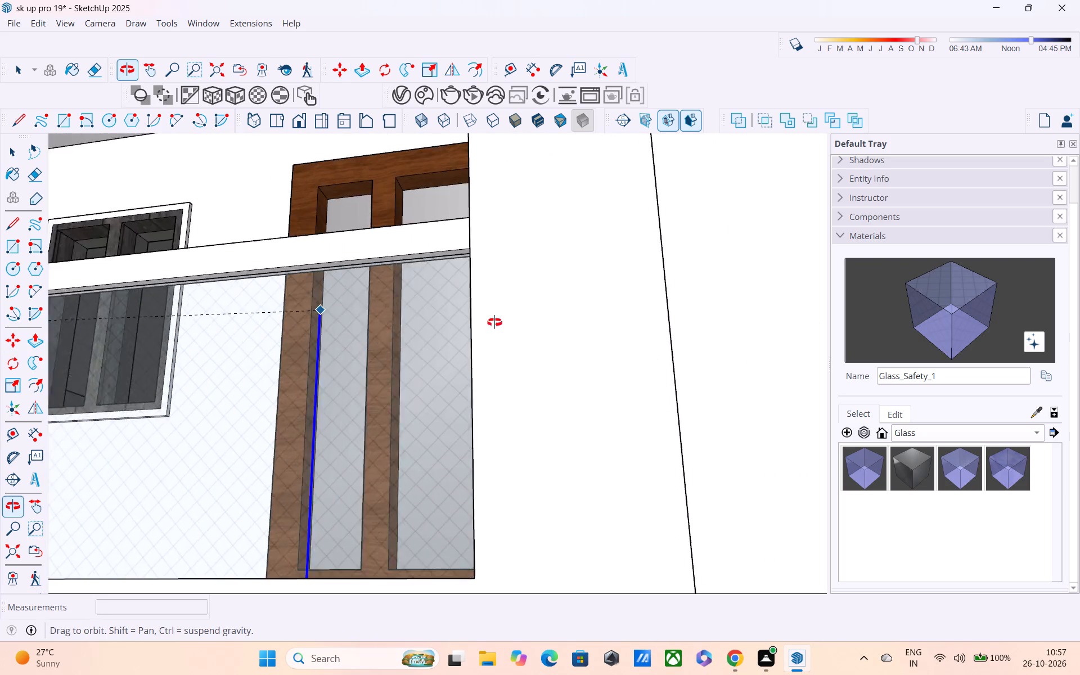
middle_drag(494, 322, 534, 309)
shift+middle_drag(466, 291, 289, 332)
middle_drag(230, 321, 534, 301)
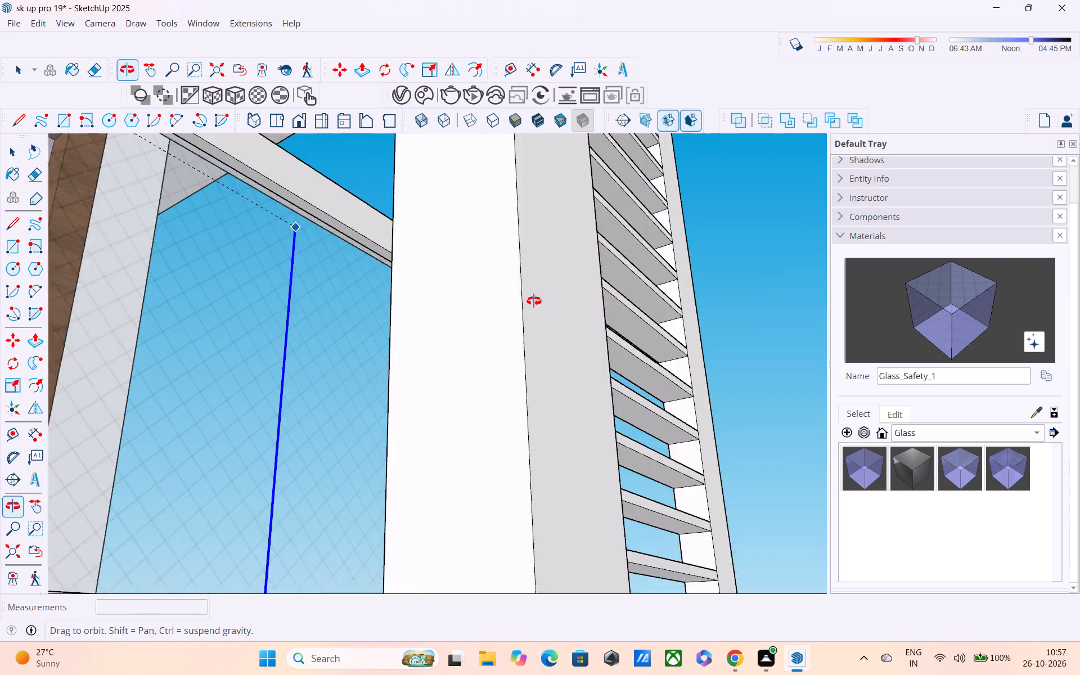
middle_drag(534, 301, 534, 300)
scroll(385, 255, up, 8)
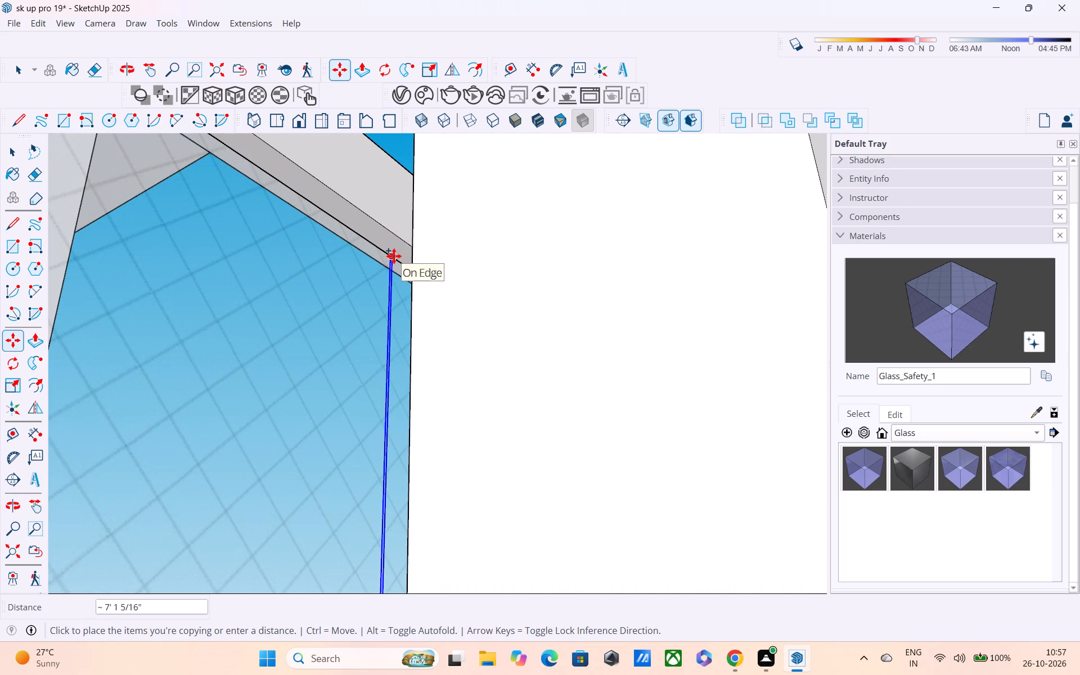
click(394, 256)
Divide the strip copy into an array of 50 equal spacings along the glass panel.
middle_drag(394, 265, 284, 337)
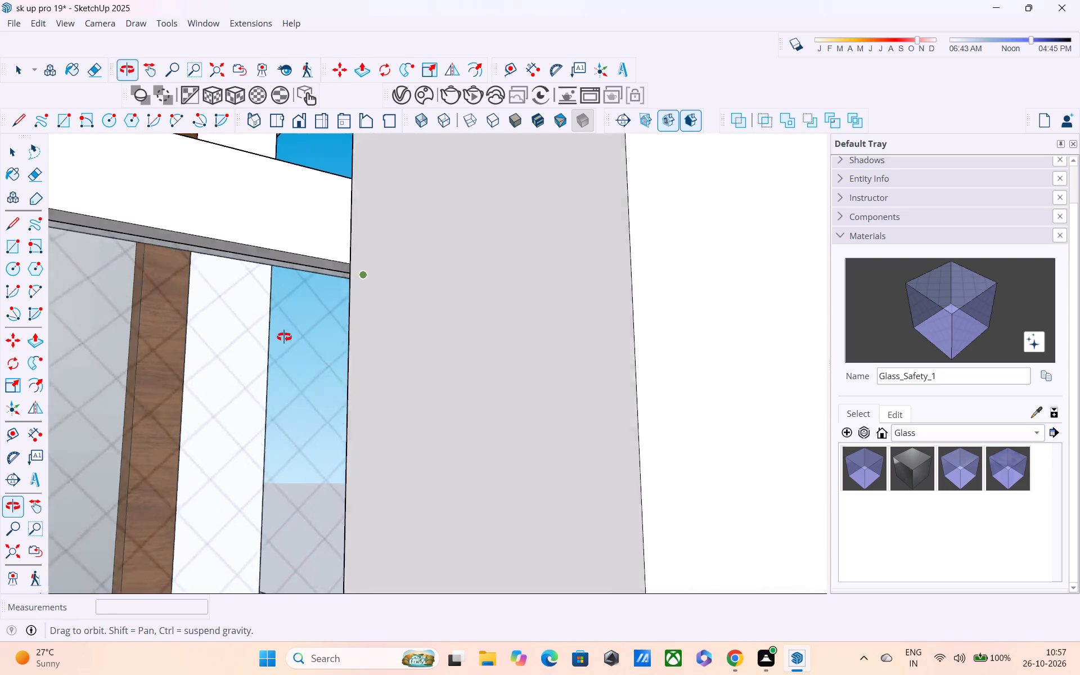
middle_drag(284, 337, 275, 345)
text(/50)
key(Return)
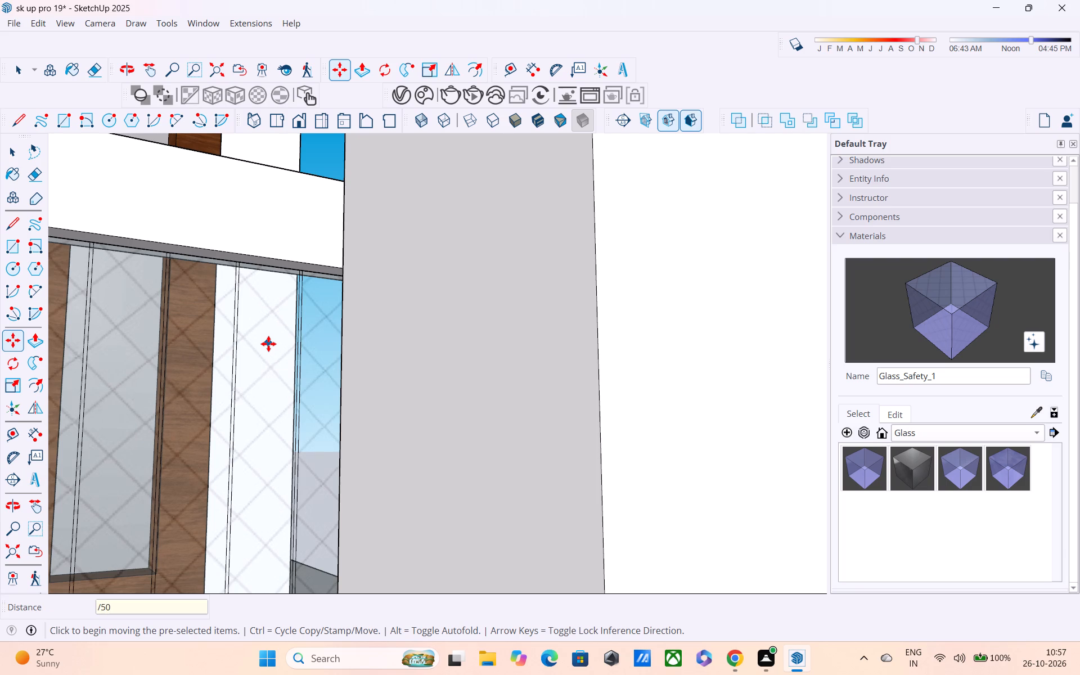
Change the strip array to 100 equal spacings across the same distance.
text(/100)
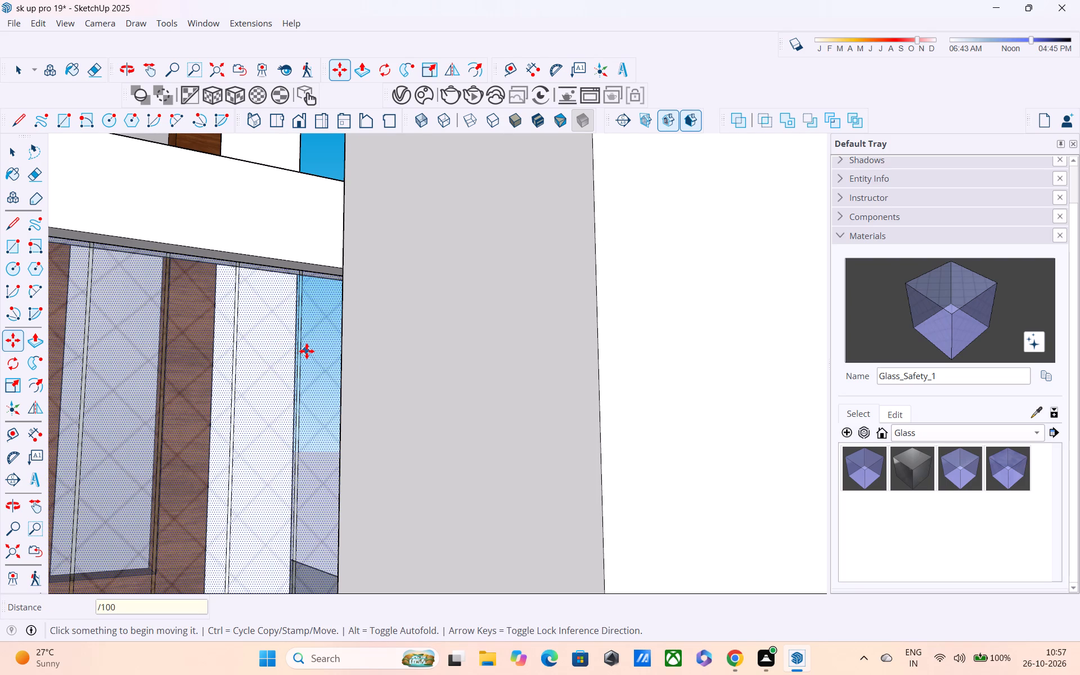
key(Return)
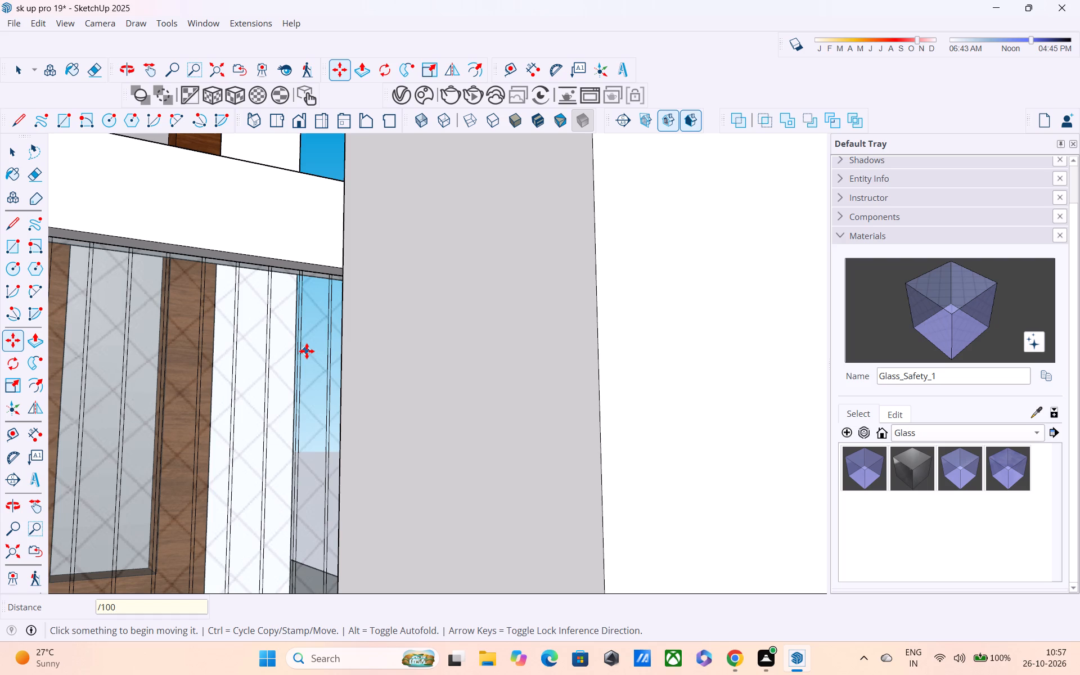
Set the strip array back to 50 equal spacings along the glass panel.
text(/50)
key(Return)
key(Return)
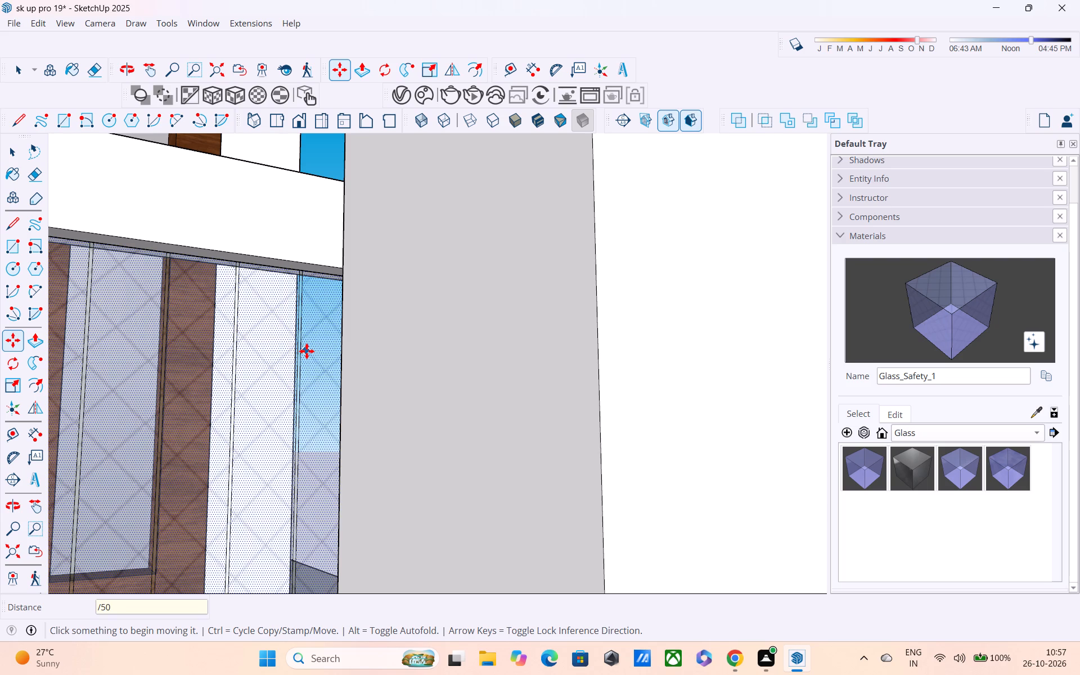
Change the strip array to 800 equal spacings along the glass panel.
key(BackSpace)
text(/8)
text(00)
key(Return)
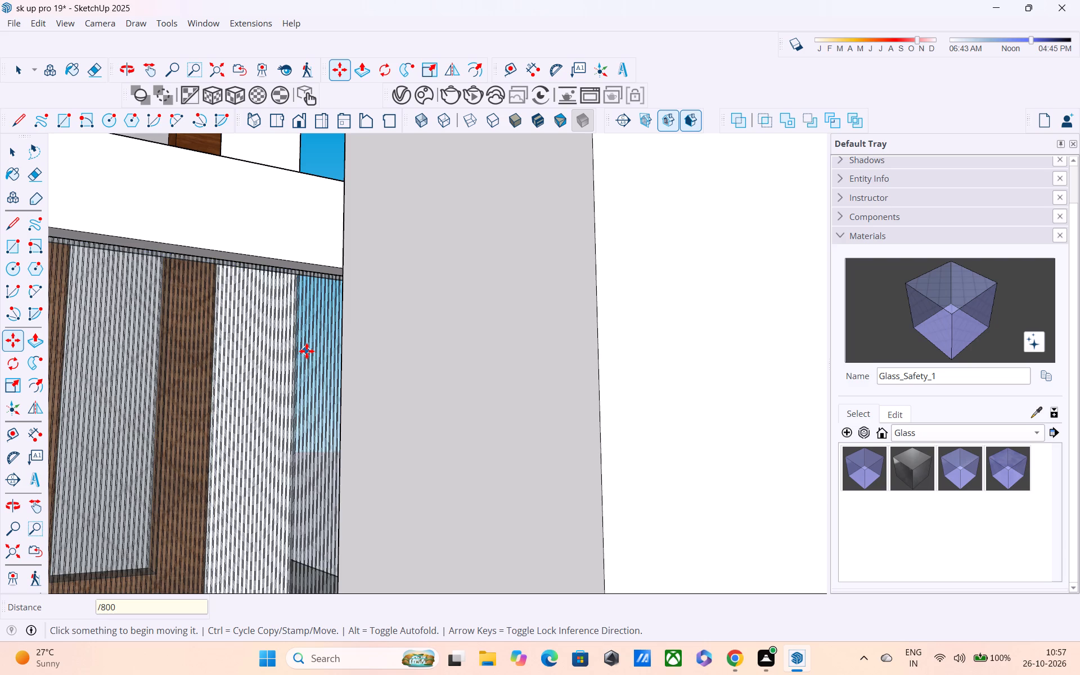
Examine the spacing of the strip array below the rail from several angles.
scroll(297, 340, down, 7)
middle_drag(265, 371, 195, 395)
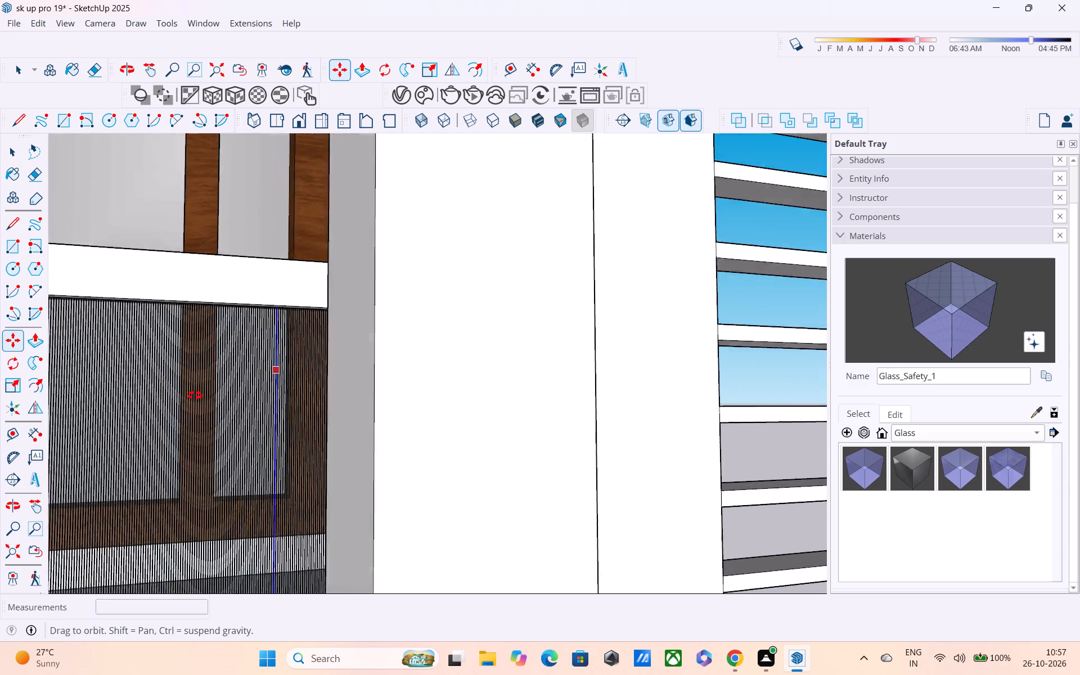
middle_drag(195, 395, 173, 405)
scroll(167, 399, down, 7)
middle_drag(172, 390, 255, 363)
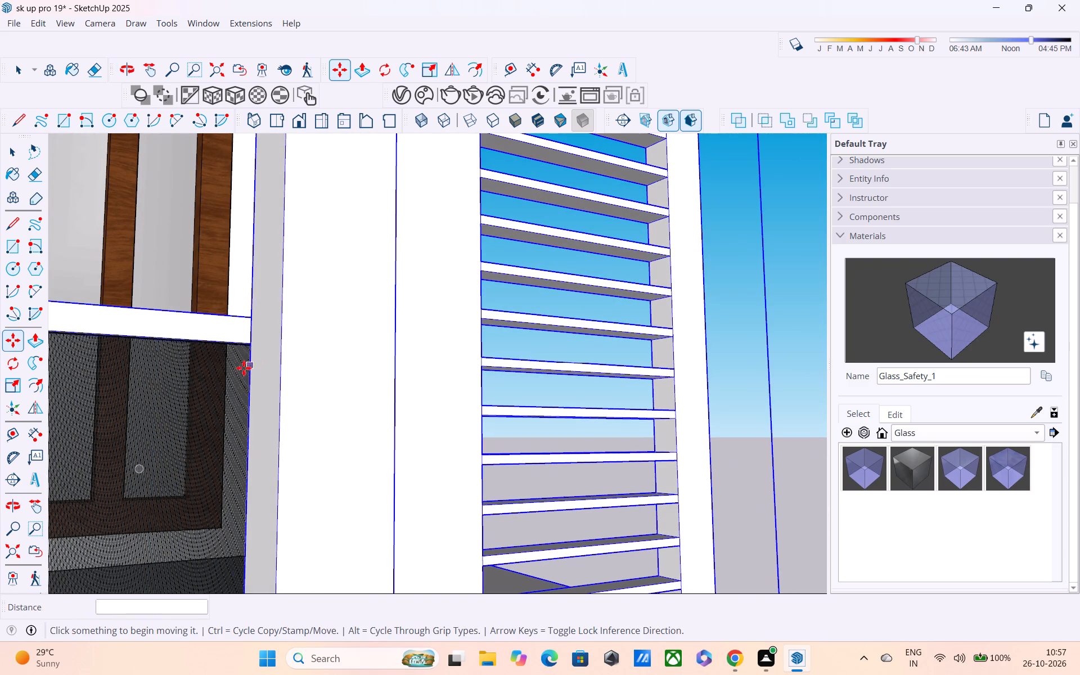
key(Escape)
scroll(183, 389, up, 5)
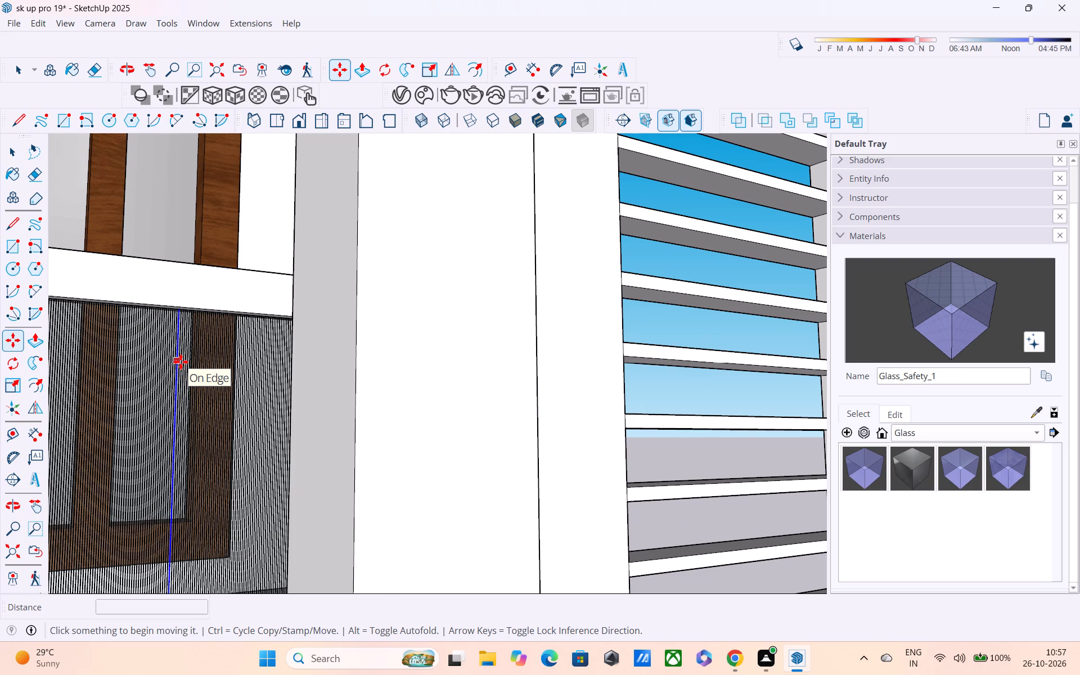
key(Escape)
key(Escape)
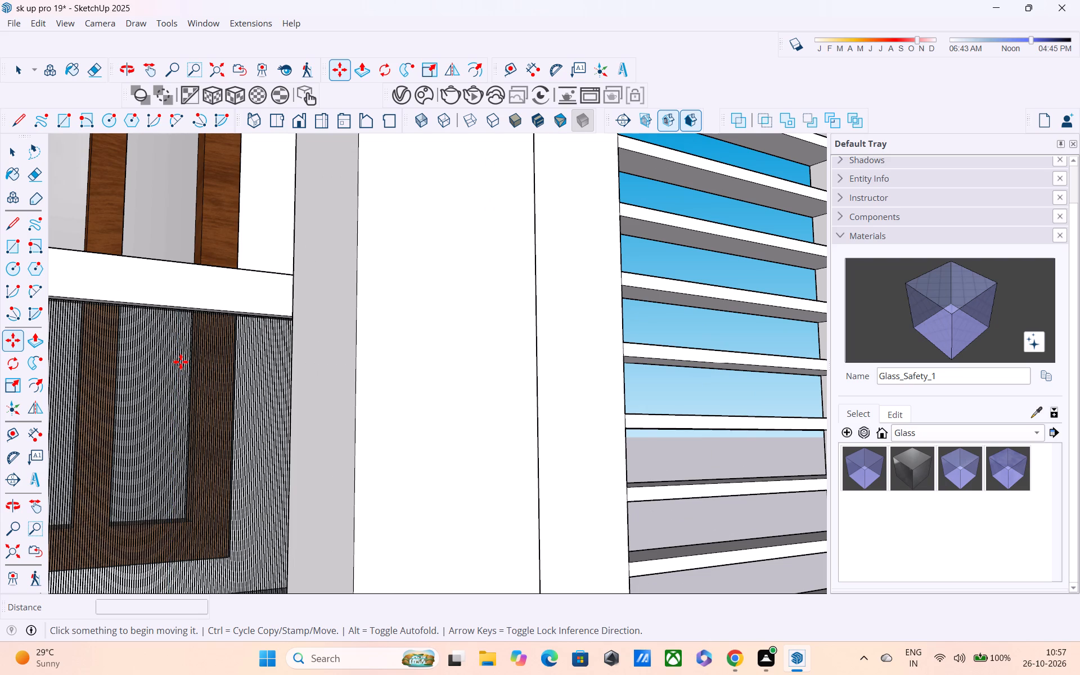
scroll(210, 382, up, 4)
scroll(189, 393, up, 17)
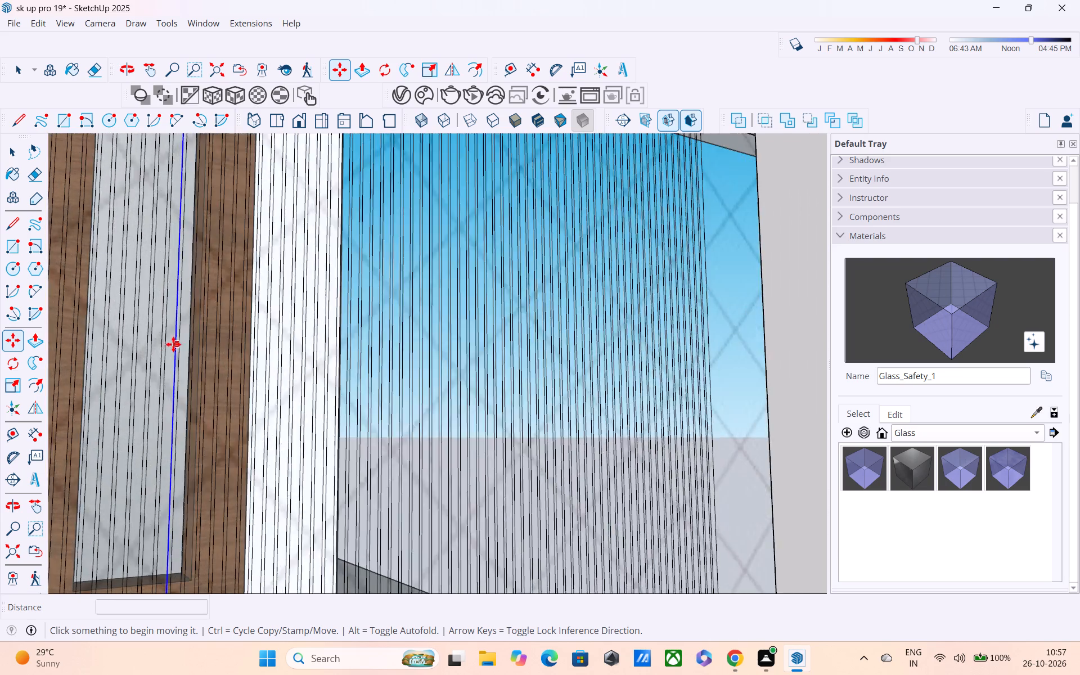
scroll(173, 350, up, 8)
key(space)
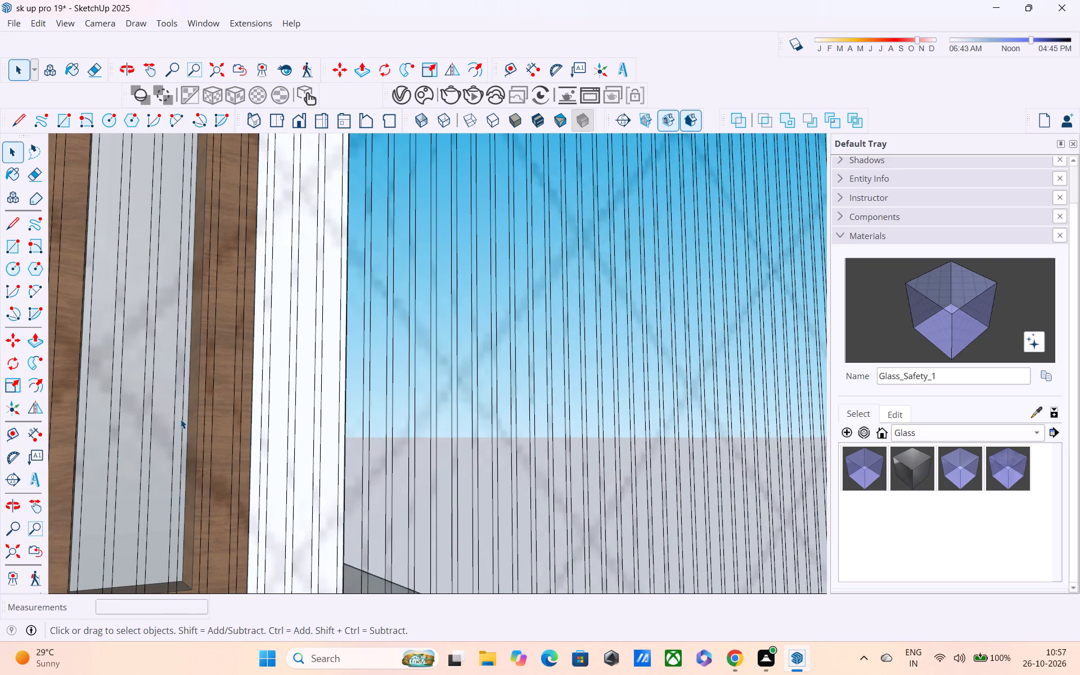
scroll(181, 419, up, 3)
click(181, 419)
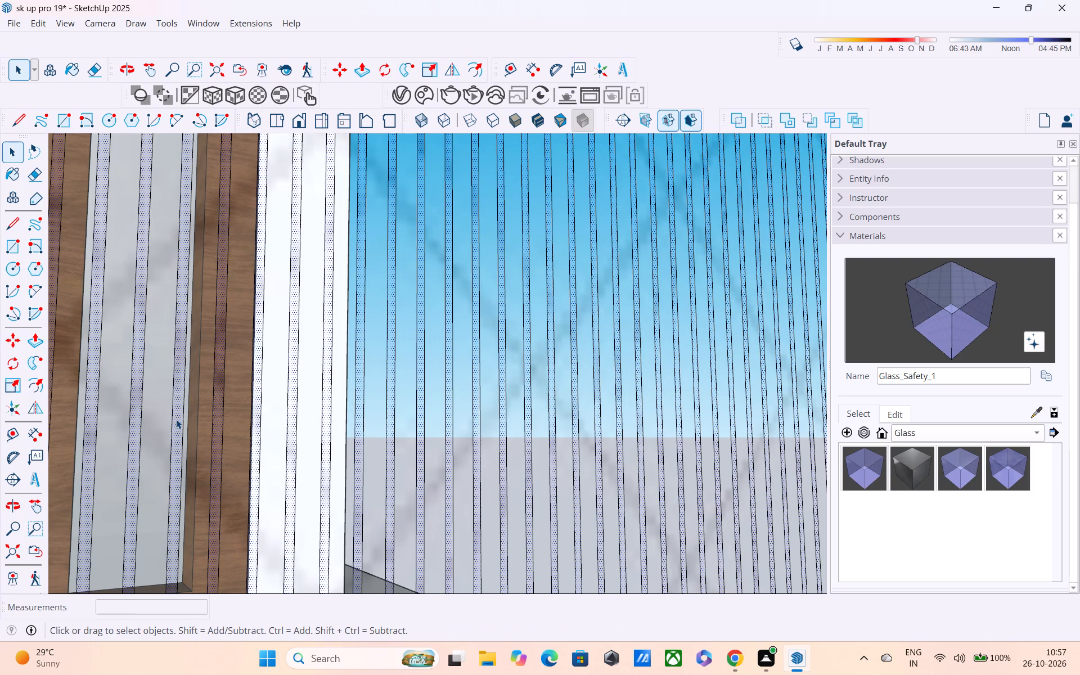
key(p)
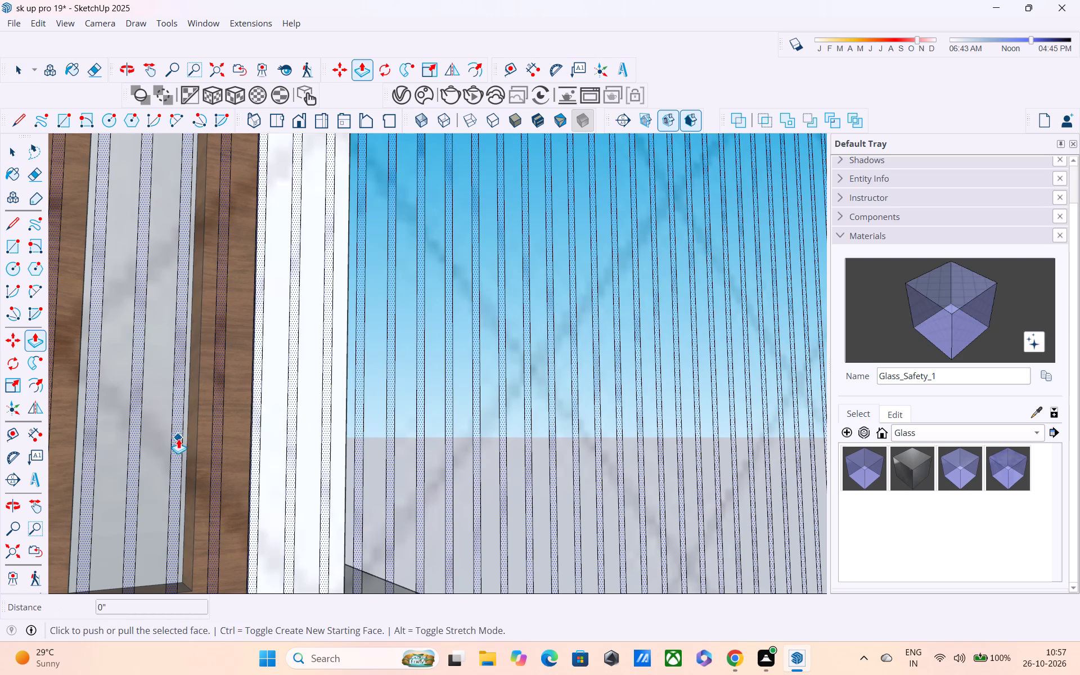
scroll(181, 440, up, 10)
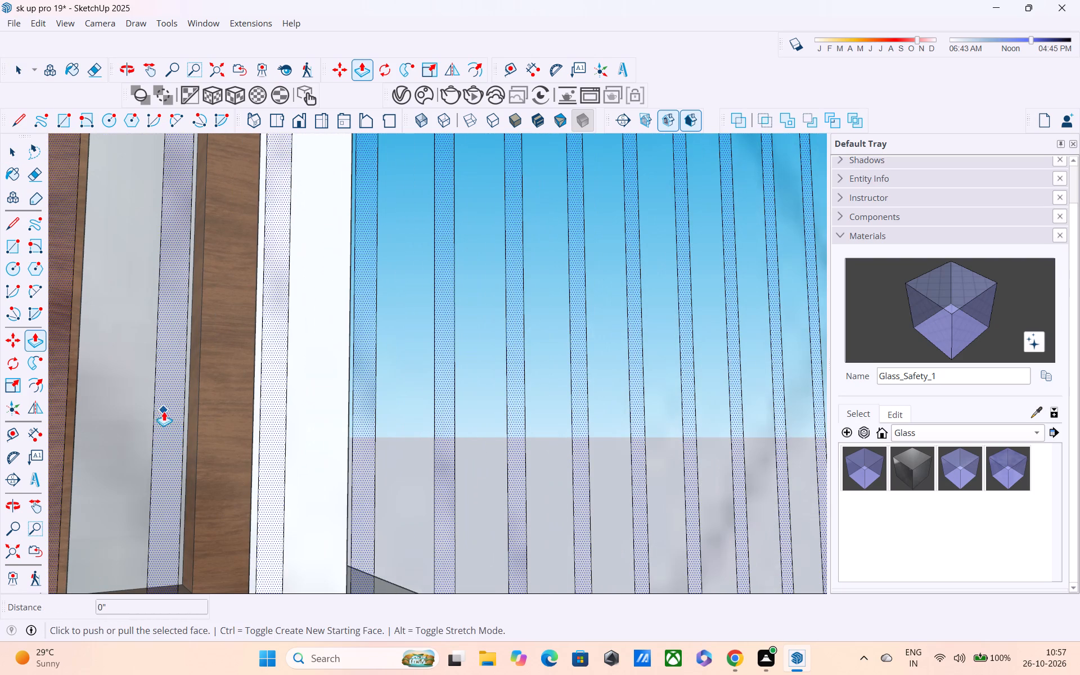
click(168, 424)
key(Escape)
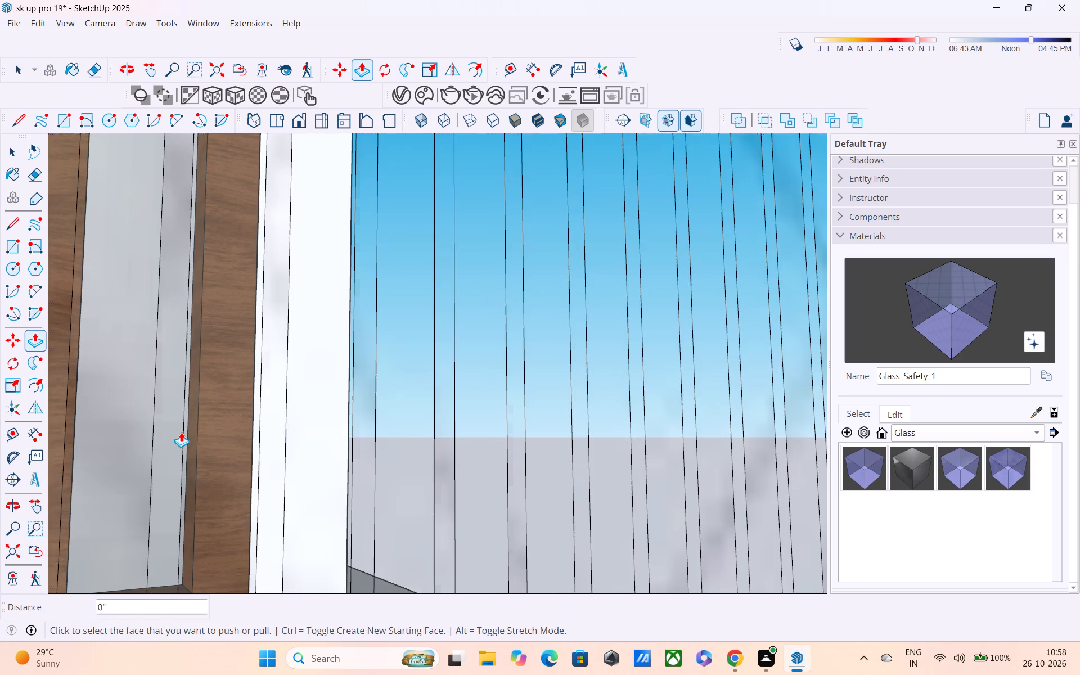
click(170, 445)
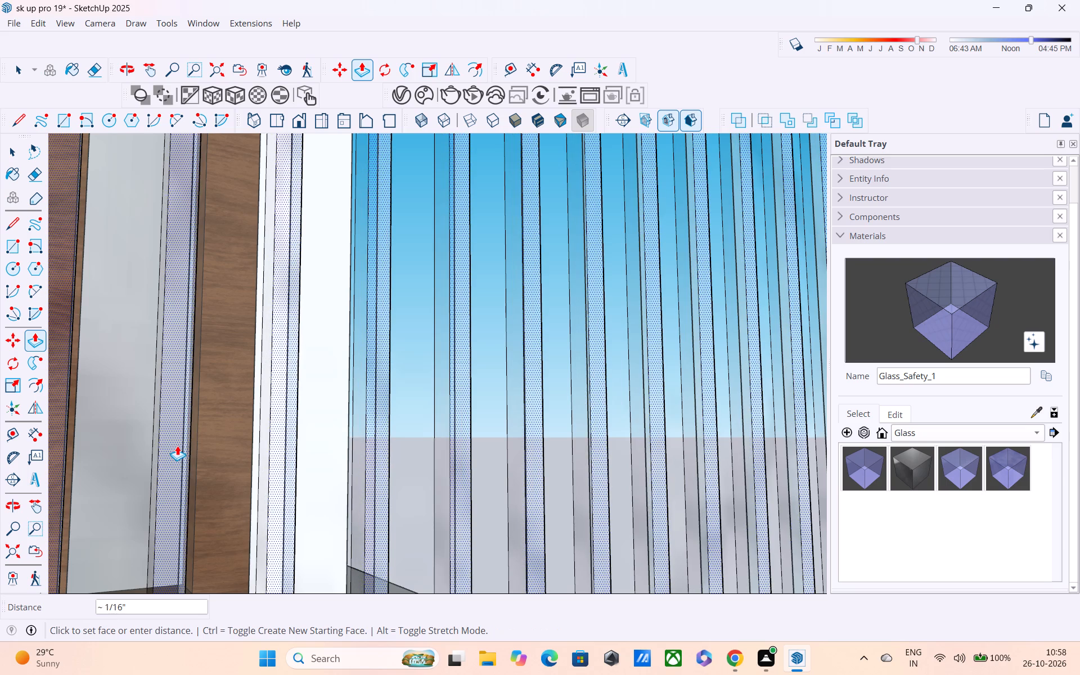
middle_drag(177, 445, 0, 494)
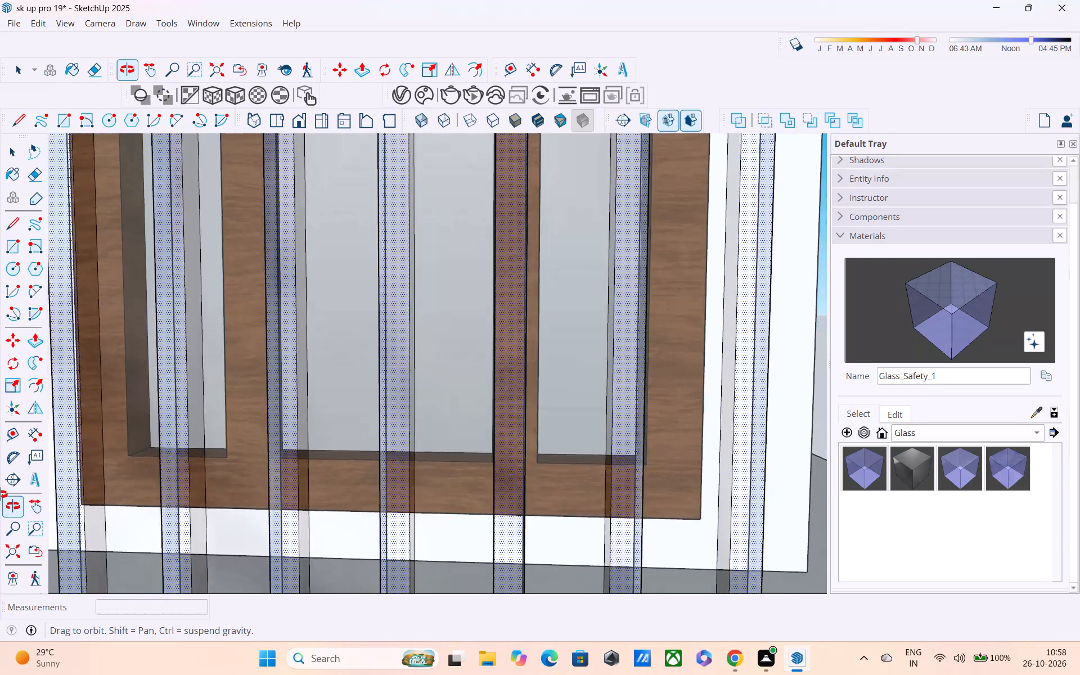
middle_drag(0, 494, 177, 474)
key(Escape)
Examine the density of the strip array below the rail from close up and from outside the balcony.
scroll(186, 445, down, 2)
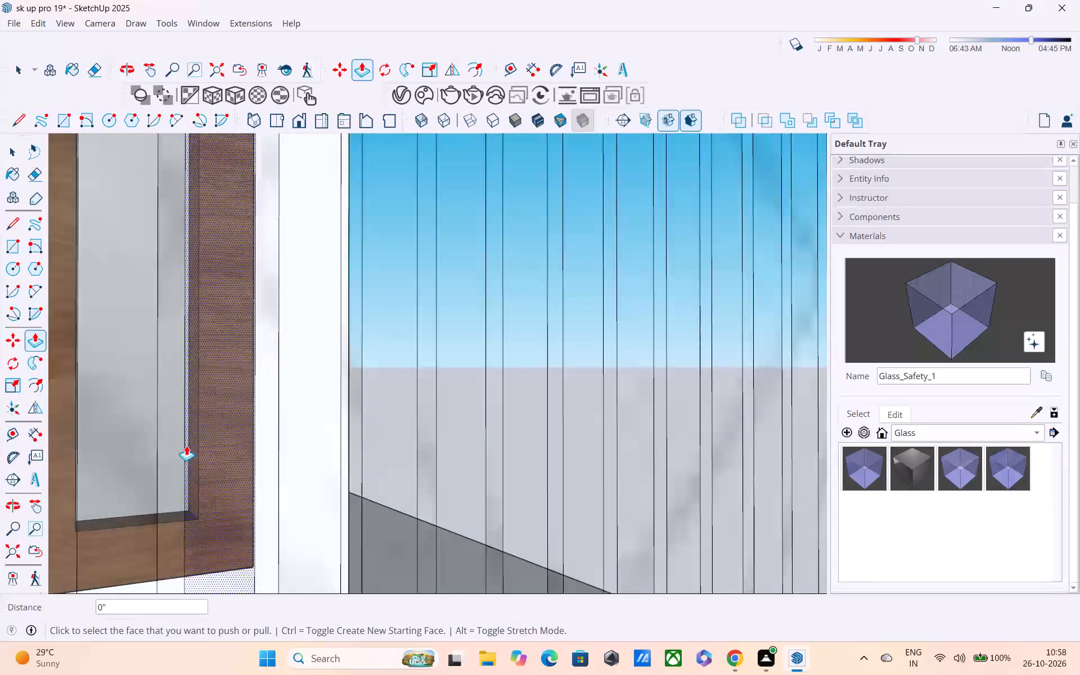
scroll(186, 445, down, 4)
scroll(202, 380, down, 11)
shift+middle_drag(211, 379, 262, 535)
scroll(262, 440, down, 5)
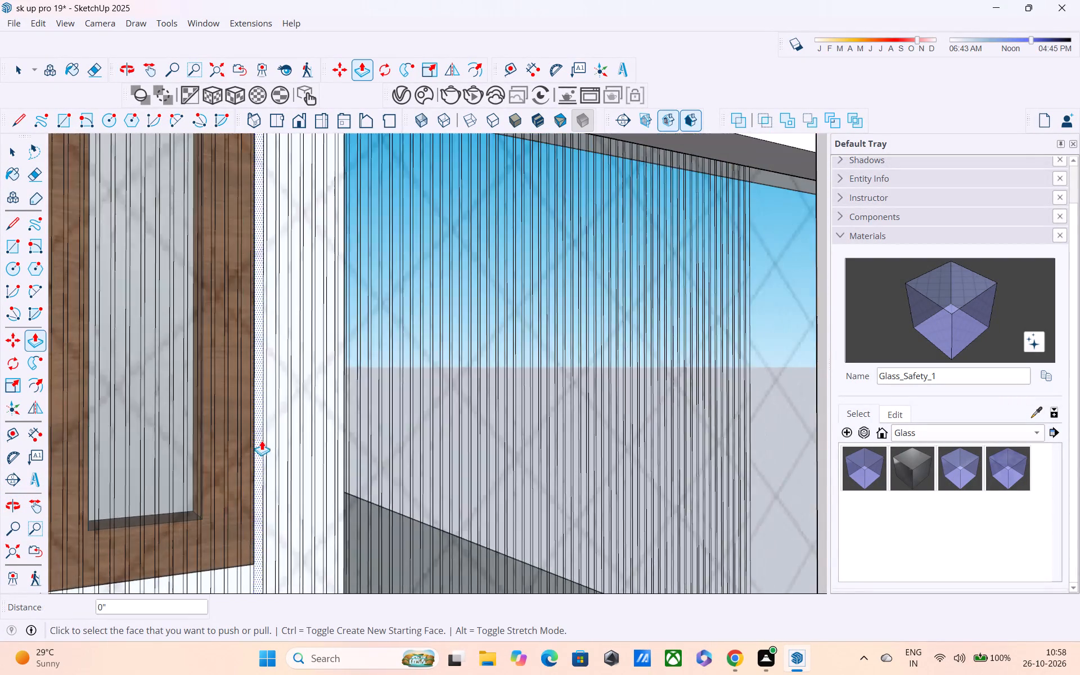
scroll(262, 440, down, 5)
middle_drag(263, 409, 267, 376)
scroll(267, 375, up, 1)
scroll(267, 375, down, 12)
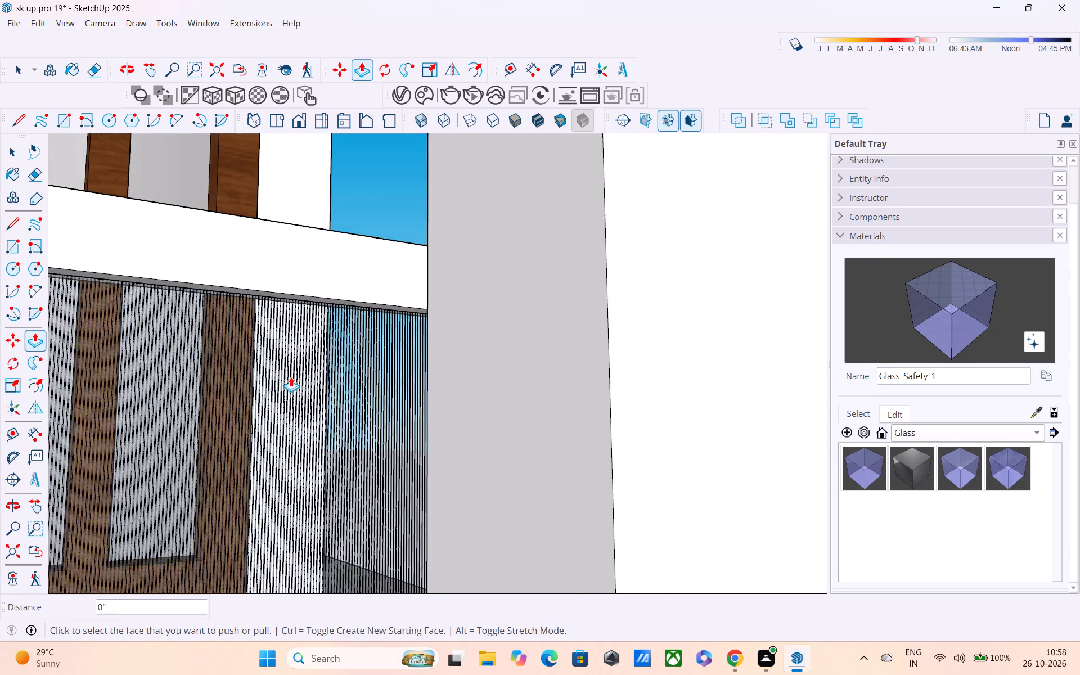
scroll(291, 377, down, 15)
middle_drag(320, 395, 174, 426)
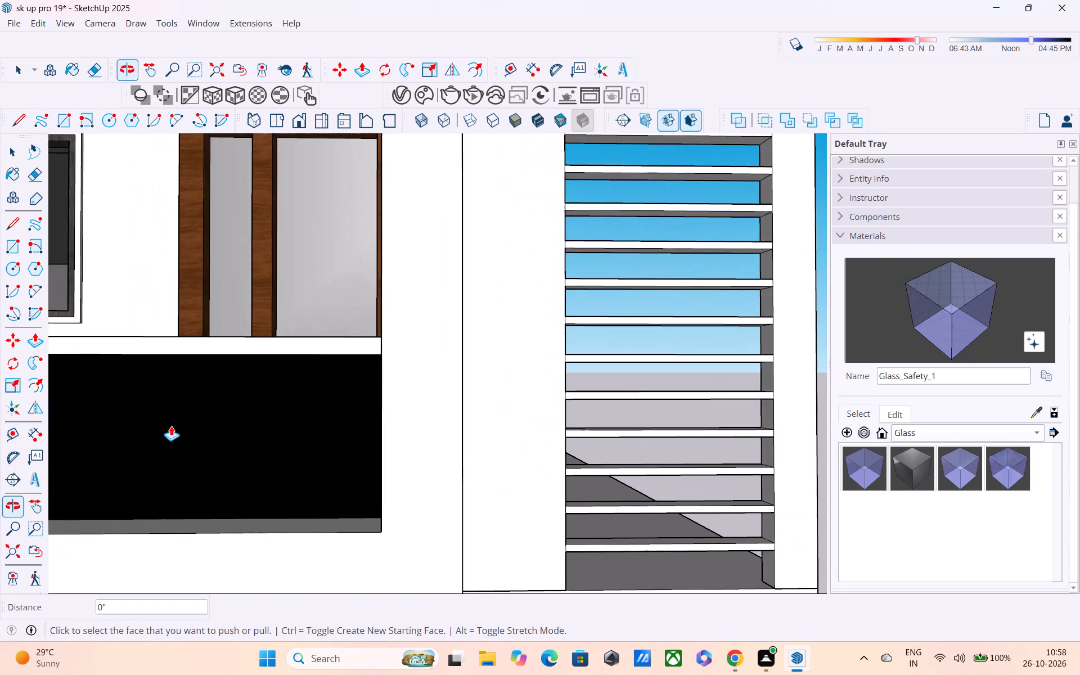
scroll(171, 419, down, 6)
middle_drag(195, 420, 373, 410)
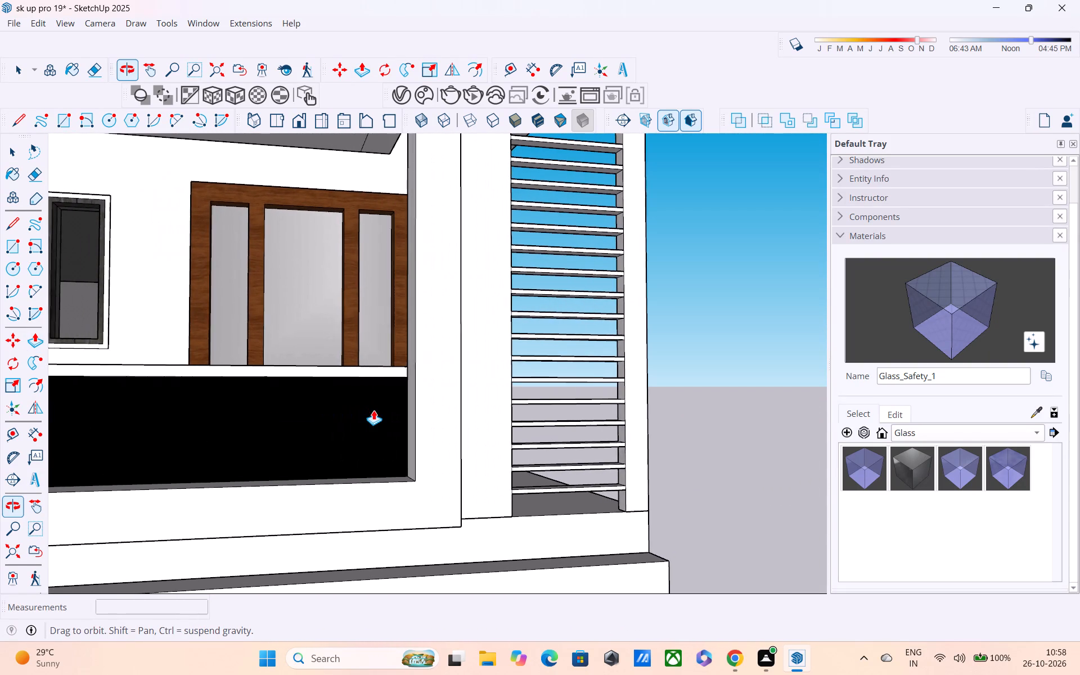
middle_drag(373, 410, 372, 410)
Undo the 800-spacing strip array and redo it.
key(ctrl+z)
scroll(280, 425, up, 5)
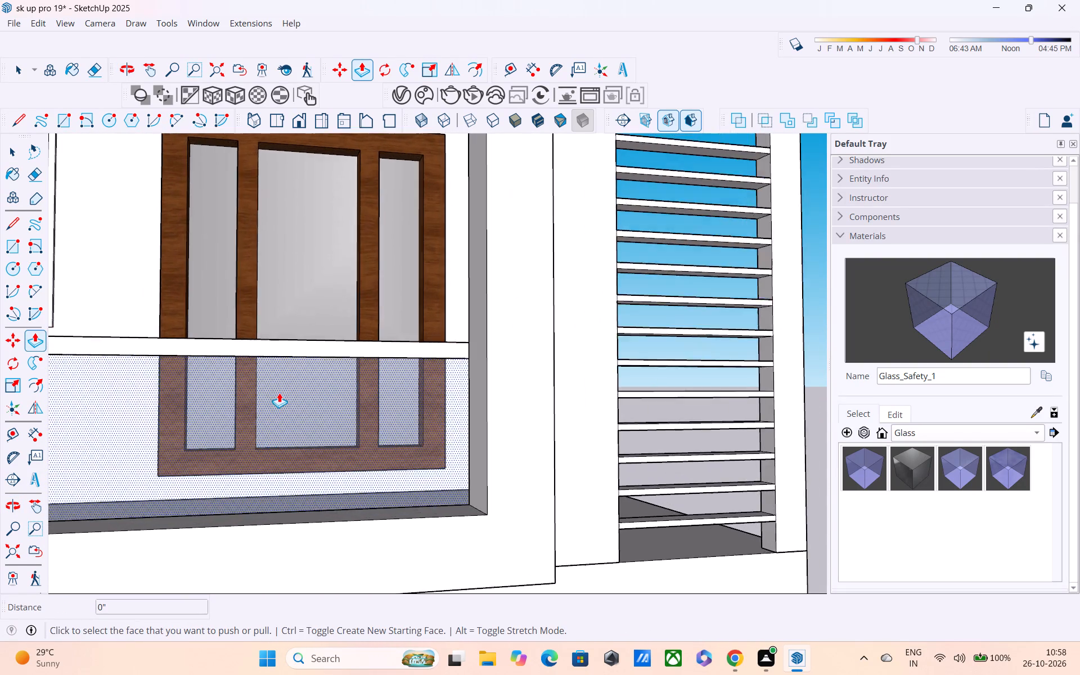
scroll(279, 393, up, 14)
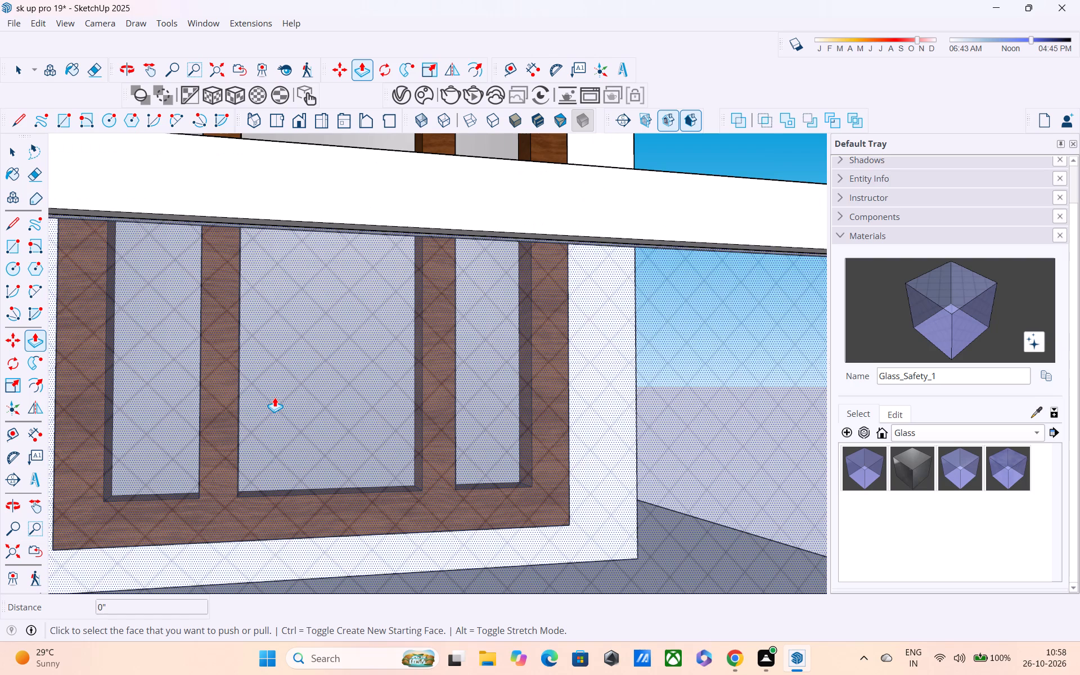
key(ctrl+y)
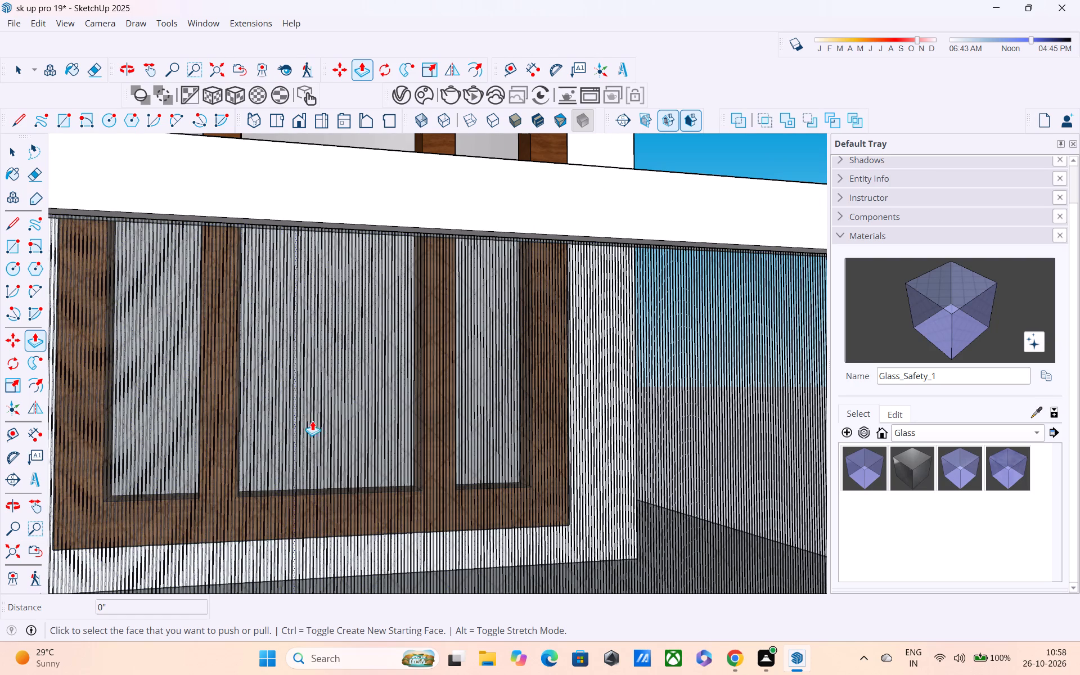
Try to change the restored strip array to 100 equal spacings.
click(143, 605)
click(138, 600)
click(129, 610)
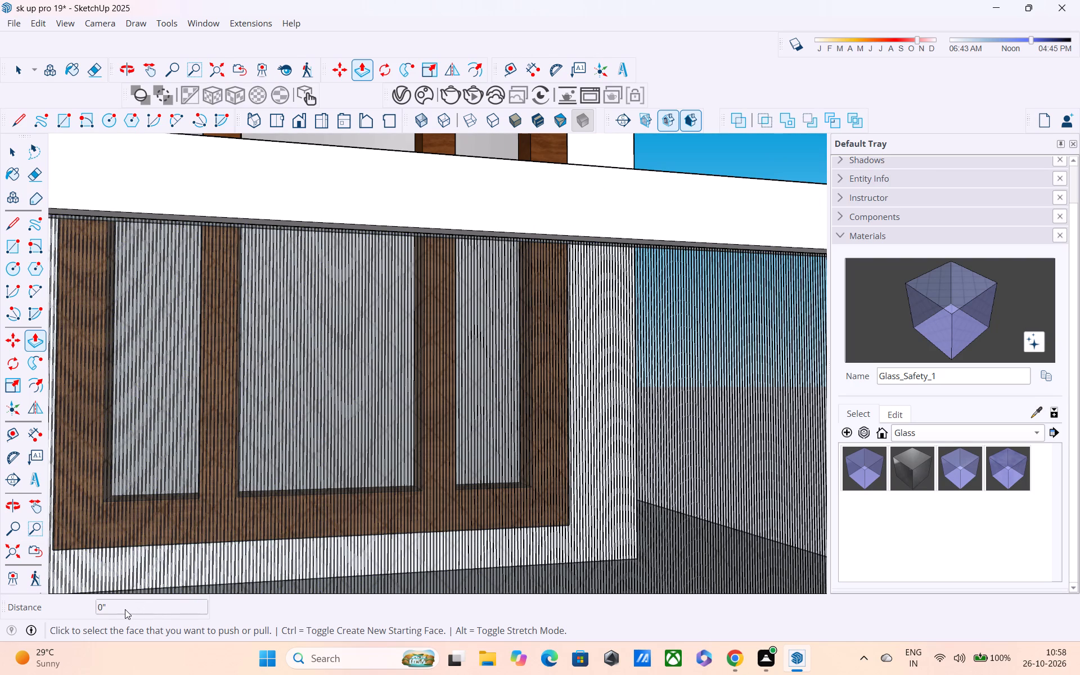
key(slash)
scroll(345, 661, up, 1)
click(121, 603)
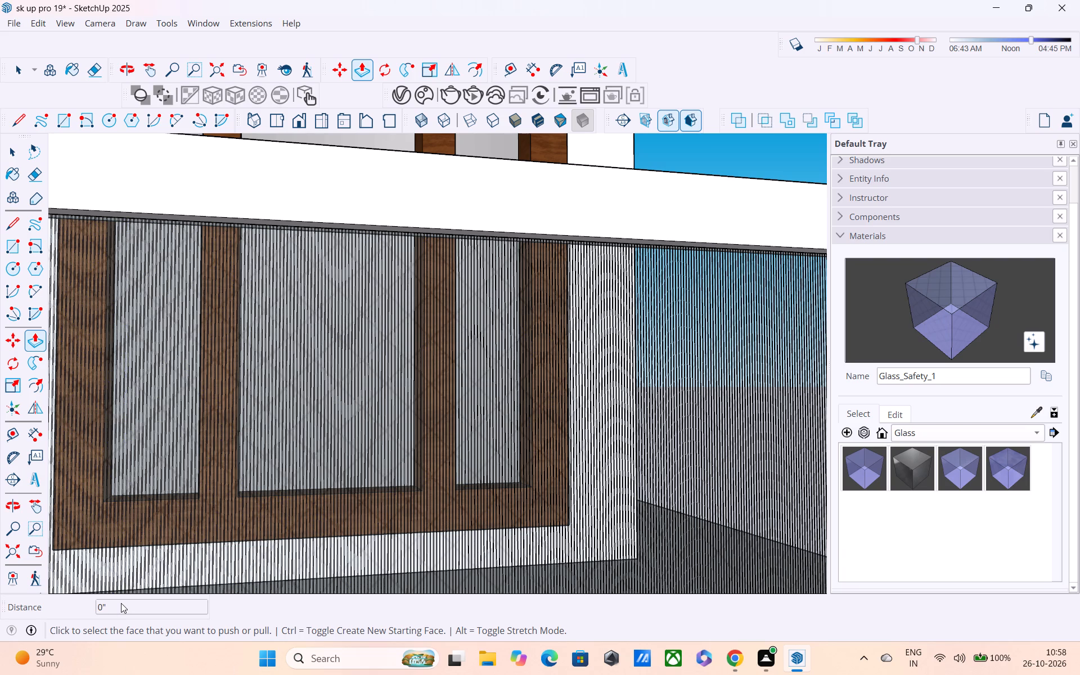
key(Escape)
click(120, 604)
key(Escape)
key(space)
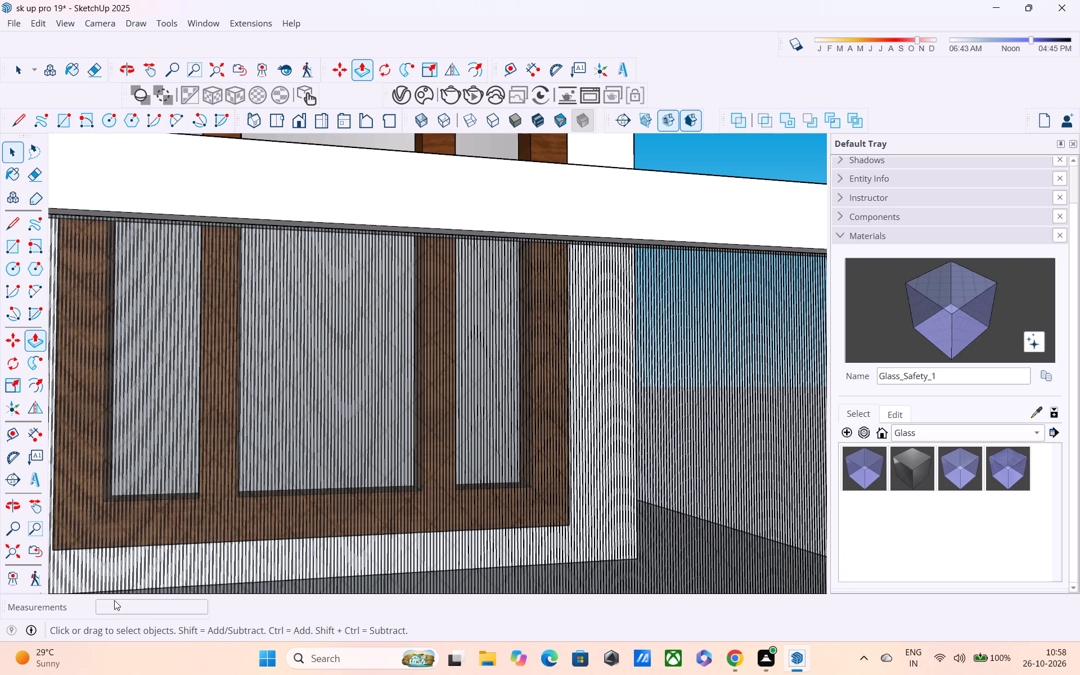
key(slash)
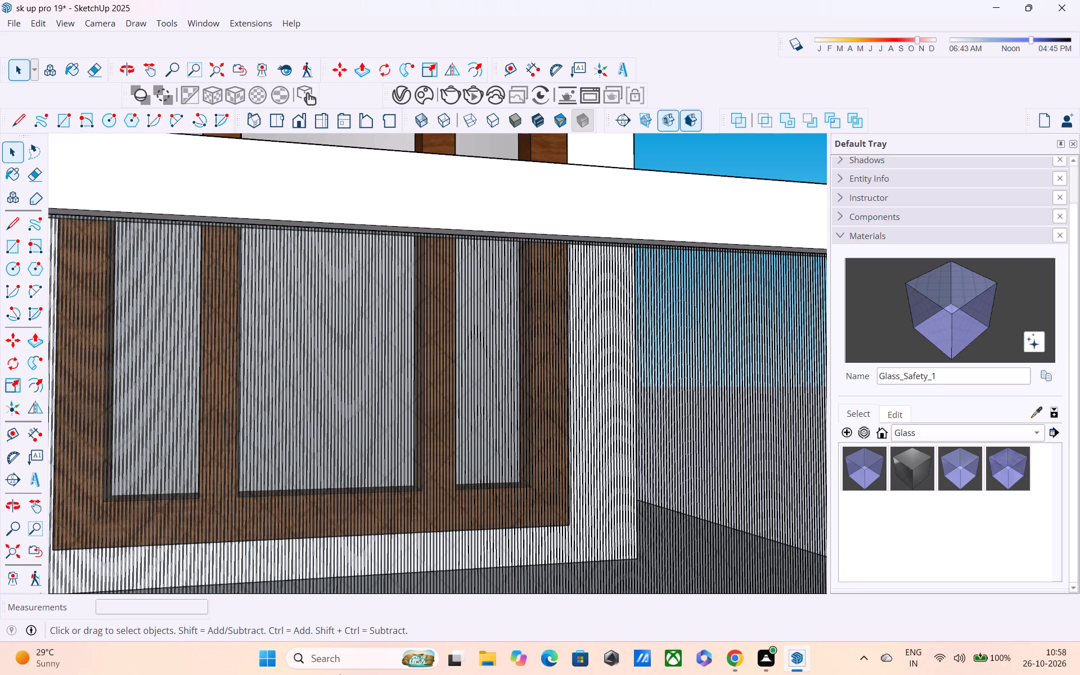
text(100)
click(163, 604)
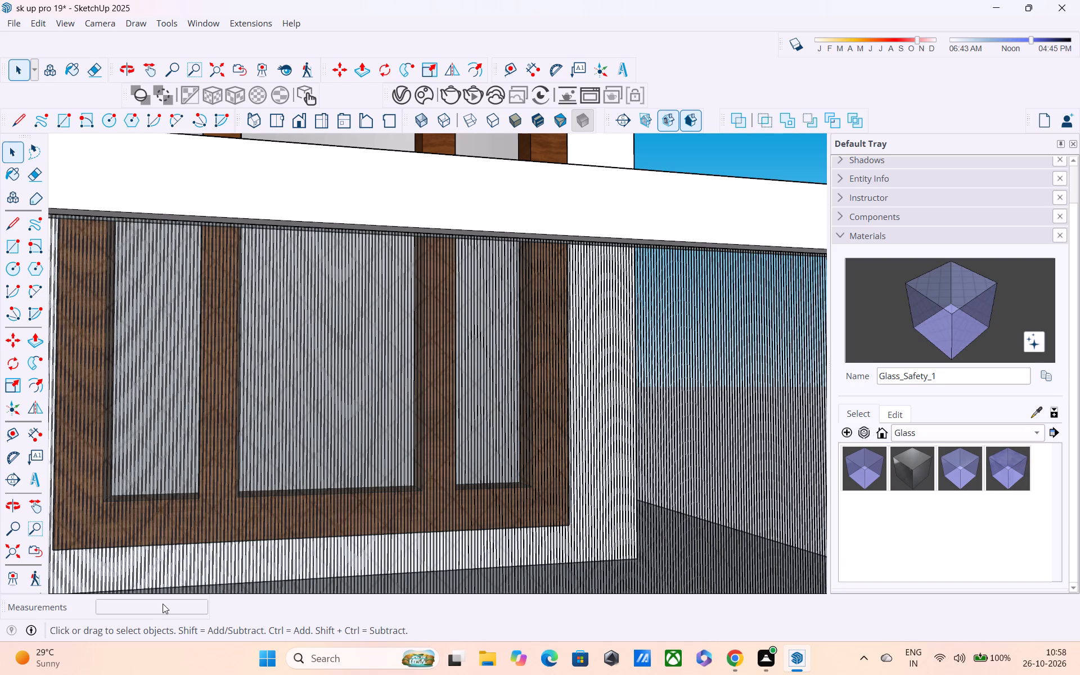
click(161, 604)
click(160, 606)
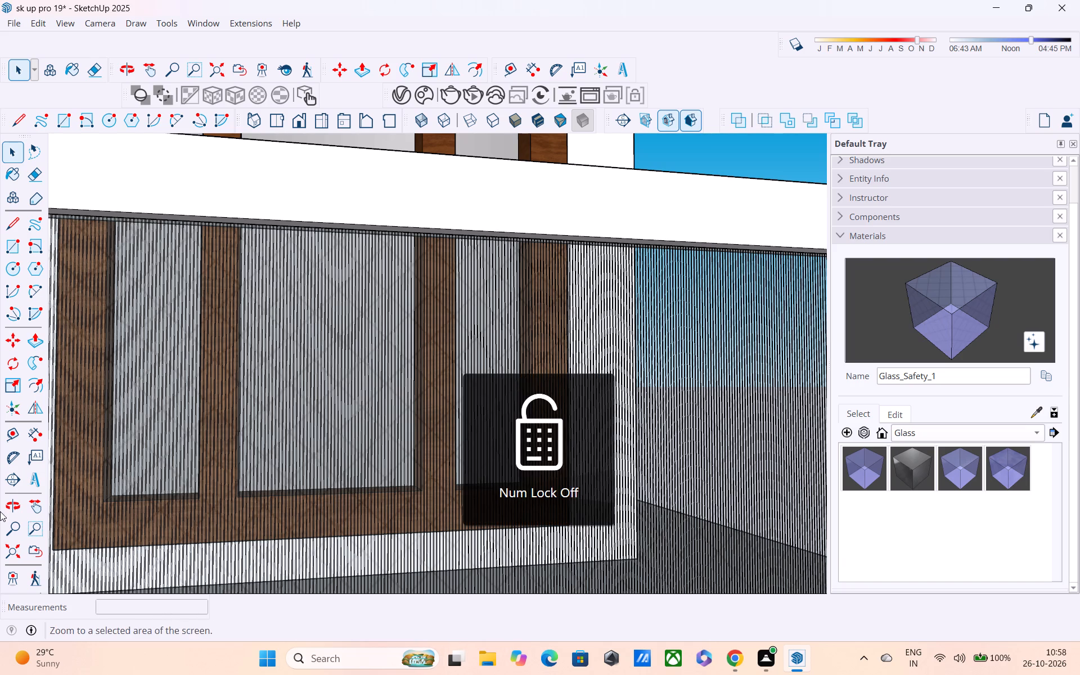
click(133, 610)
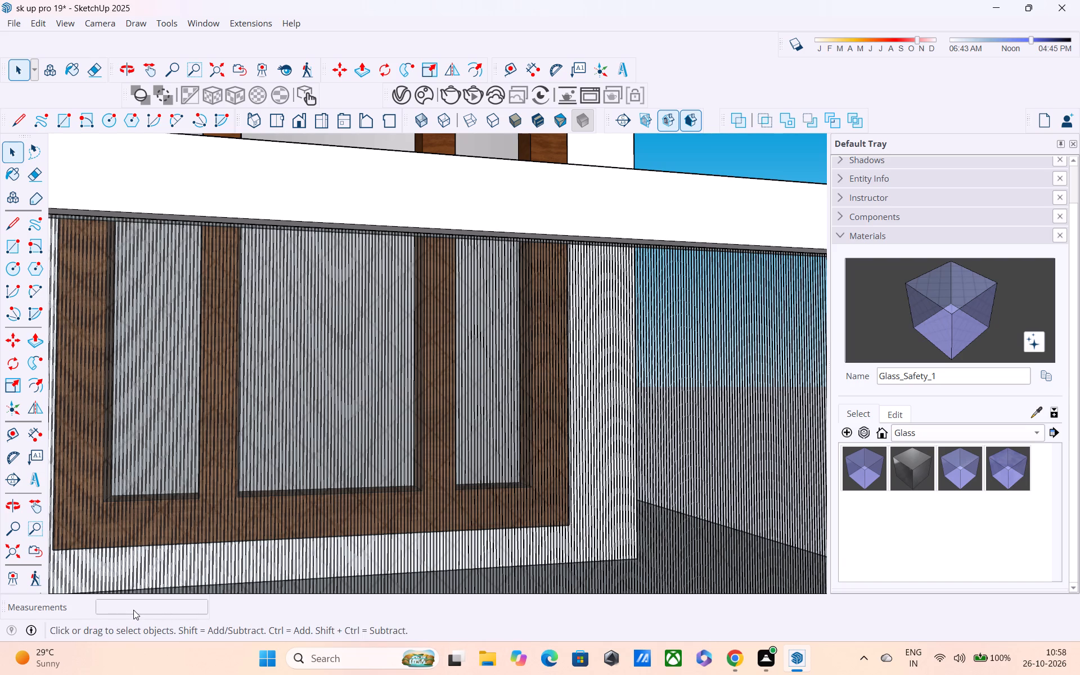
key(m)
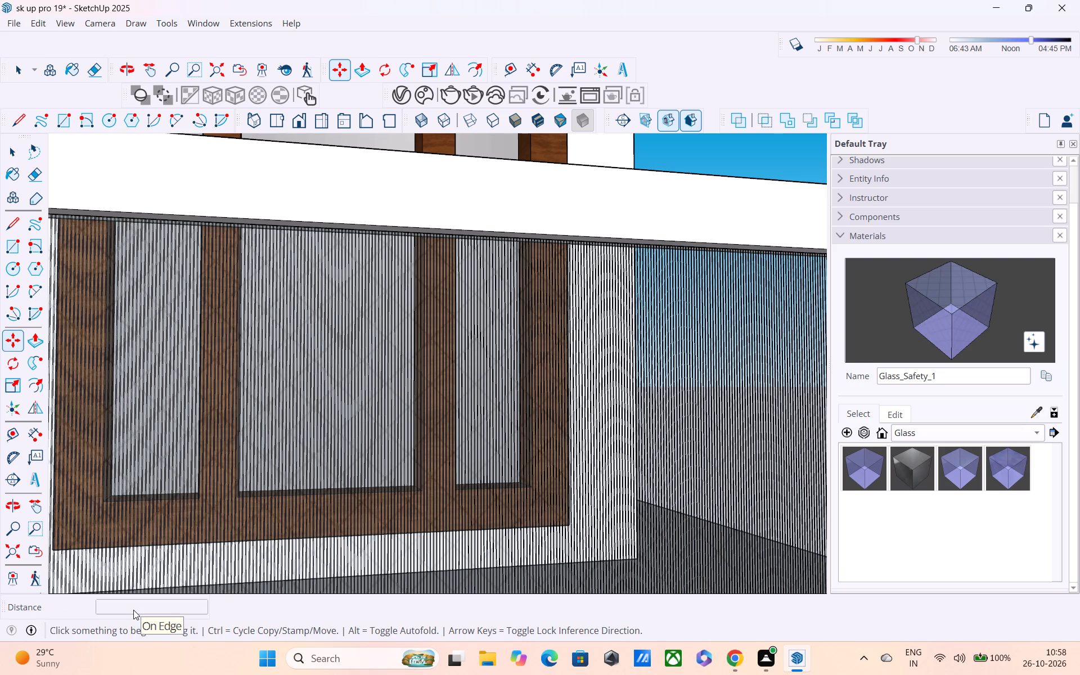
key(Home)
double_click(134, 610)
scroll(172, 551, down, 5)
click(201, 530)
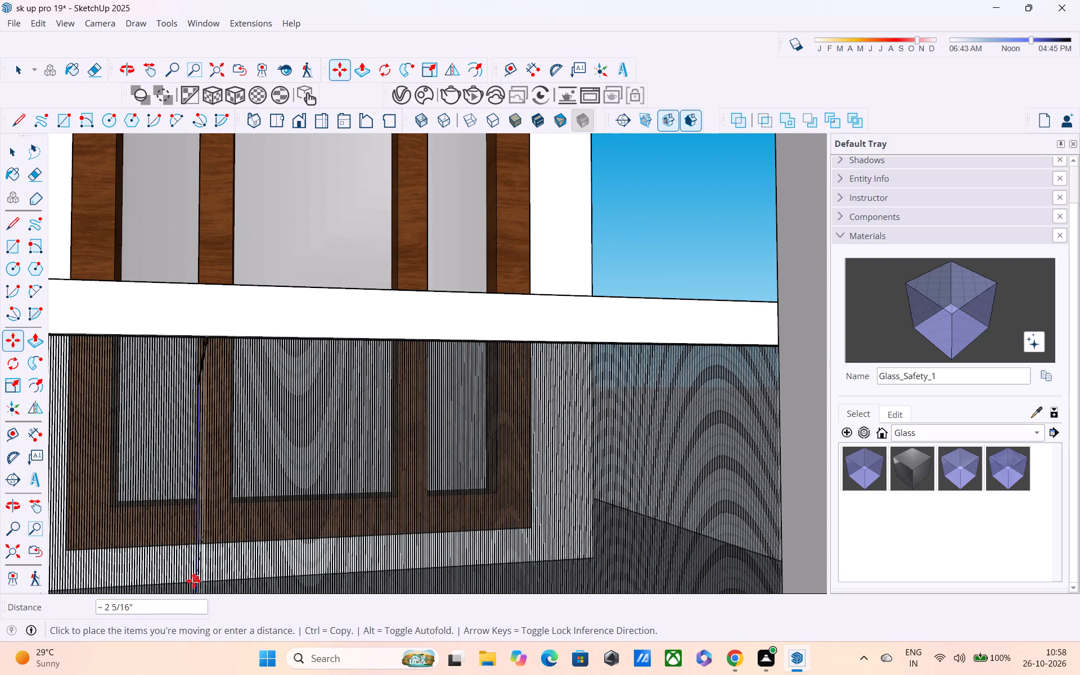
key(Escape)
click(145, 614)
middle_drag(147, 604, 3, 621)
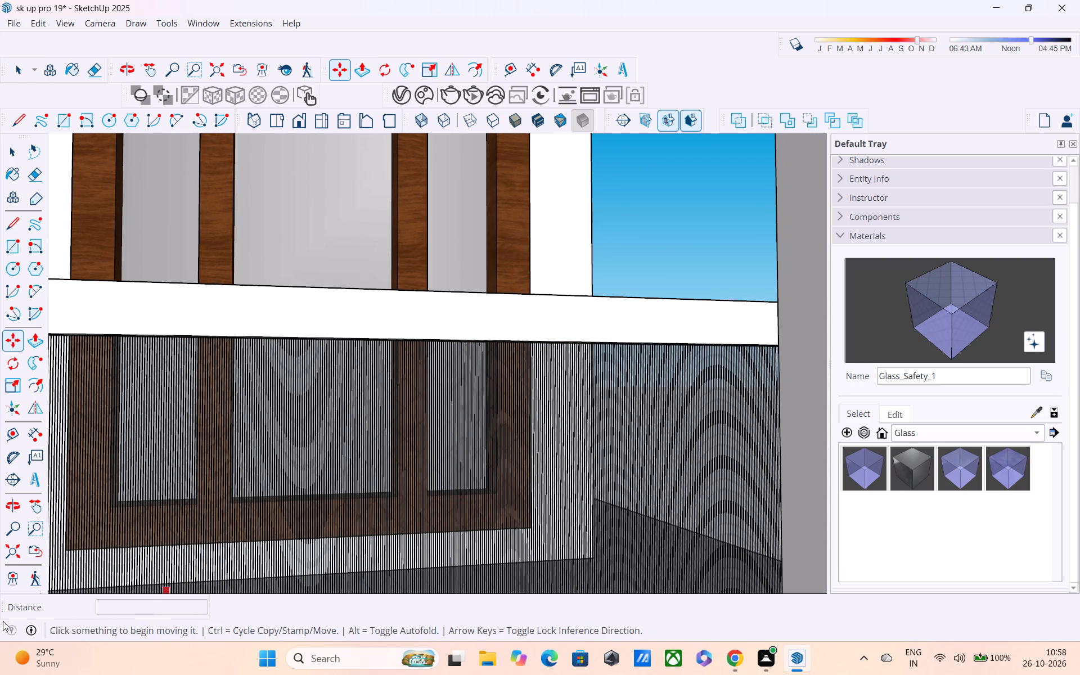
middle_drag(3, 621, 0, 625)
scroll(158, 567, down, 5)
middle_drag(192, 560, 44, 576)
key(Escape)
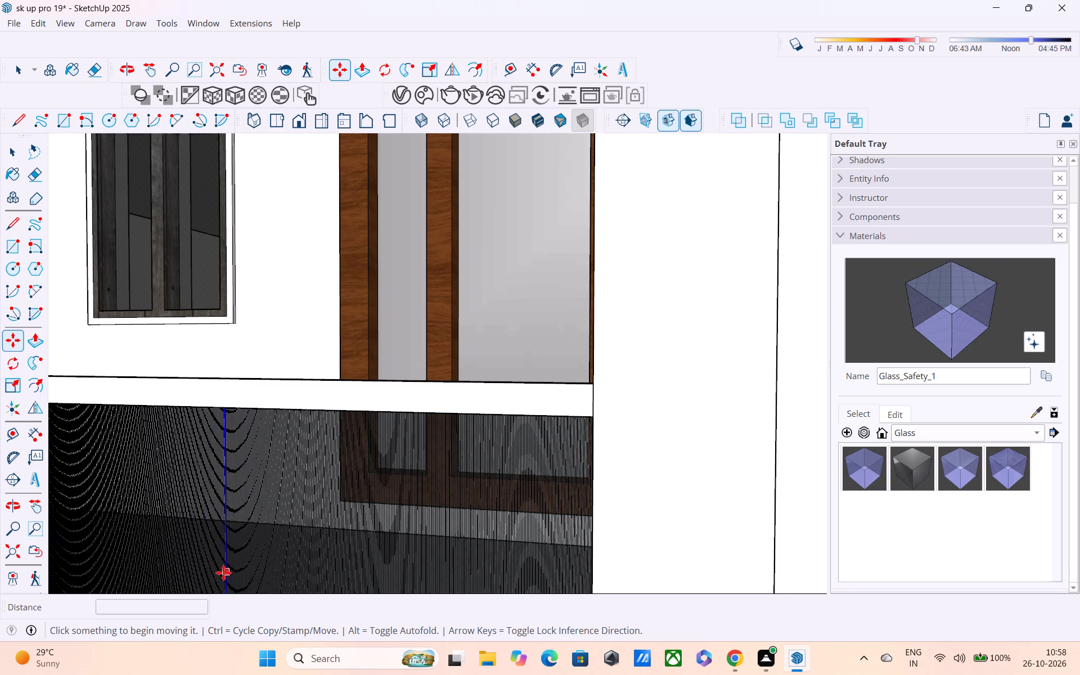
Undo the dense strip array below the balcony rail.
scroll(223, 573, down, 12)
middle_drag(283, 579, 334, 520)
shift+middle_drag(335, 527, 415, 382)
scroll(414, 379, down, 4)
key(ctrl+z)
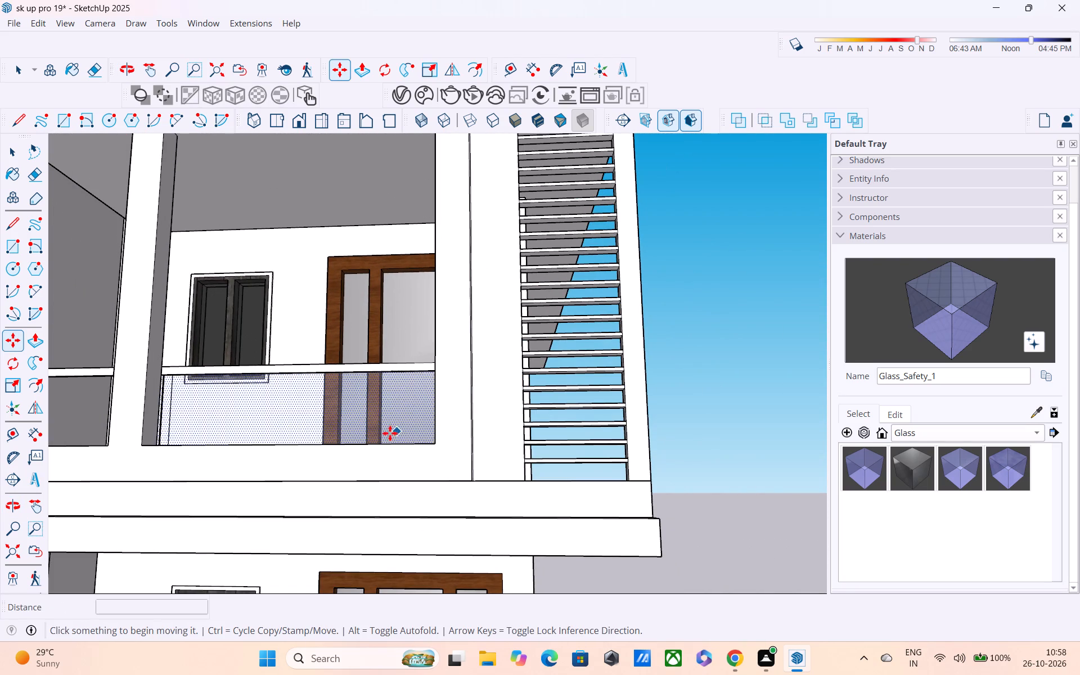
Select the two long edges and the bottom edge of the narrow strip near the post end of the balcony's glass panel.
scroll(216, 421, up, 7)
key(space)
scroll(159, 416, up, 6)
middle_drag(147, 414, 179, 480)
scroll(168, 475, up, 10)
scroll(110, 503, up, 8)
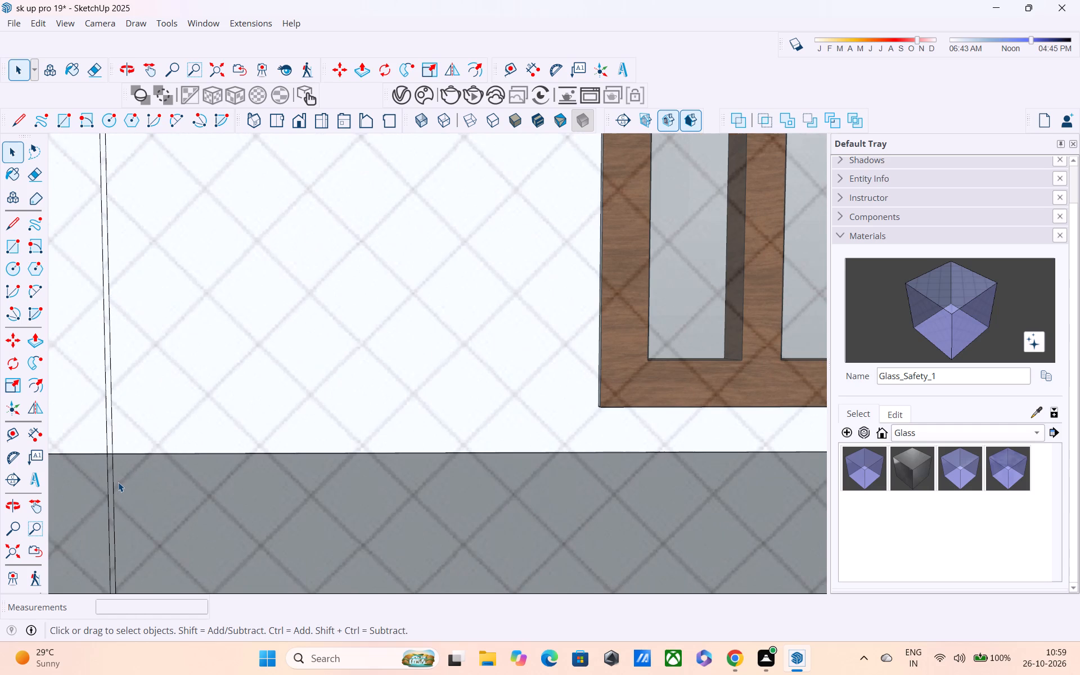
shift+click(115, 447)
shift+click(107, 456)
shift+middle_drag(107, 466, 146, 368)
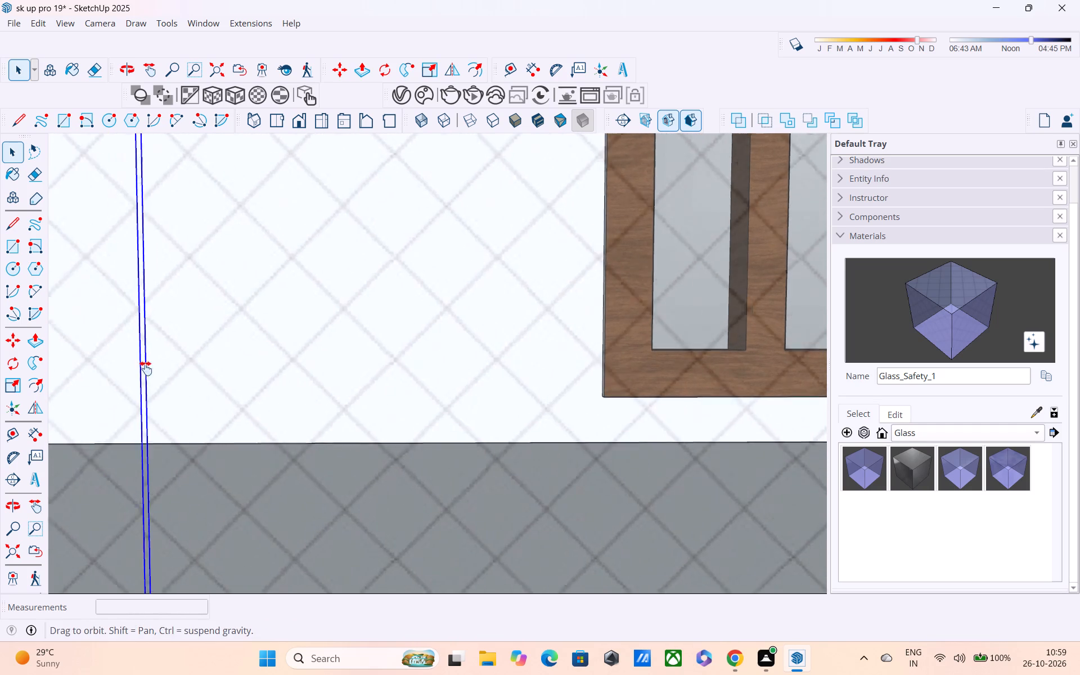
shift+middle_drag(146, 368, 155, 355)
shift+scroll(156, 359, down, 5)
middle_drag(173, 499, 194, 356)
middle_drag(187, 375, 119, 600)
scroll(298, 305, up, 2)
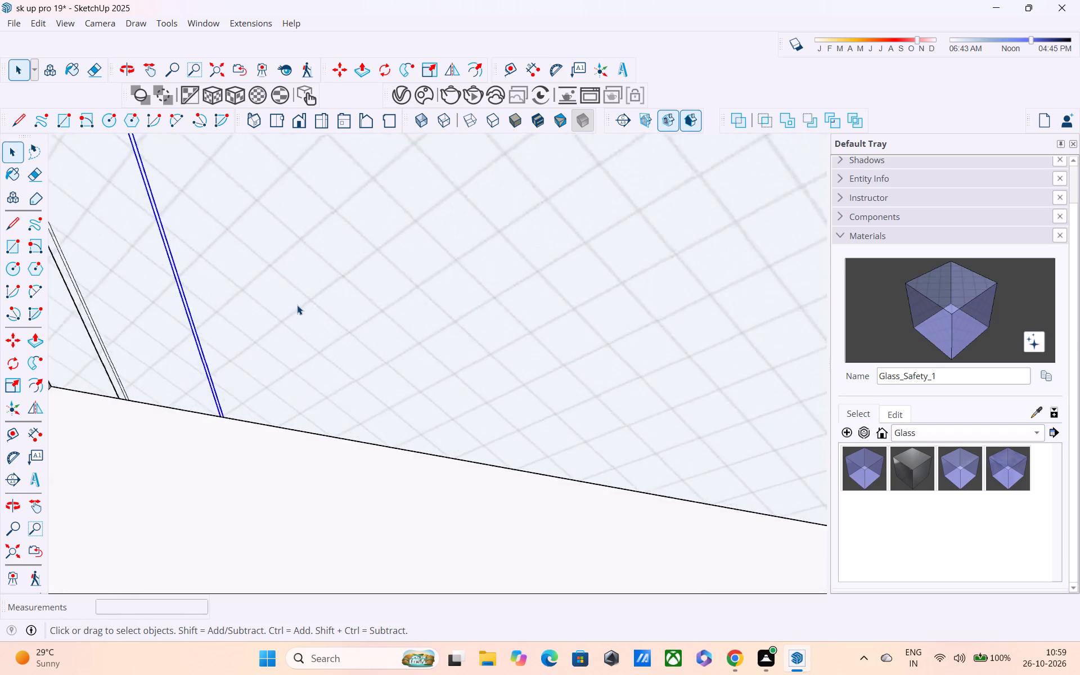
scroll(297, 305, up, 2)
scroll(165, 491, up, 4)
scroll(260, 402, up, 3)
middle_drag(260, 405, 270, 529)
scroll(225, 464, up, 9)
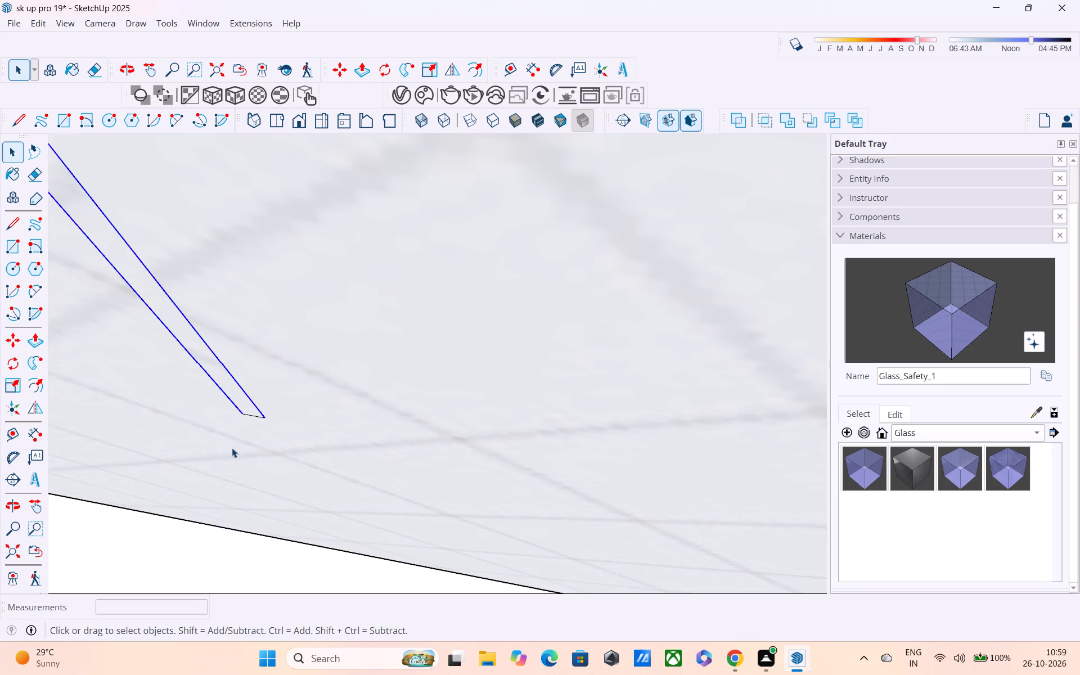
scroll(240, 419, up, 3)
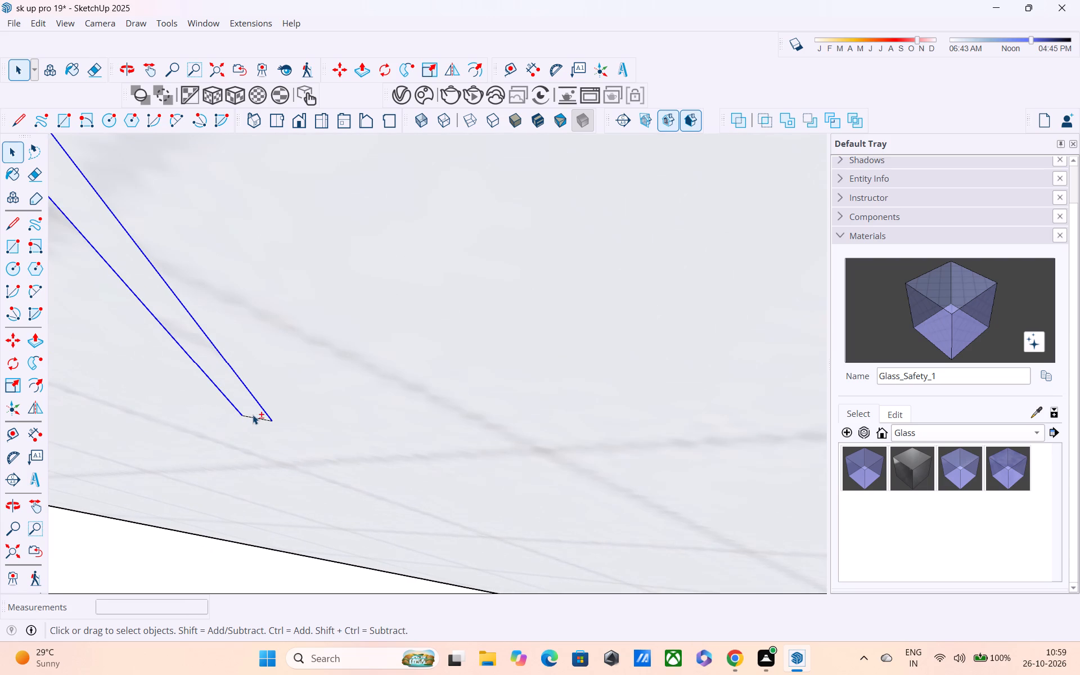
shift+click(253, 416)
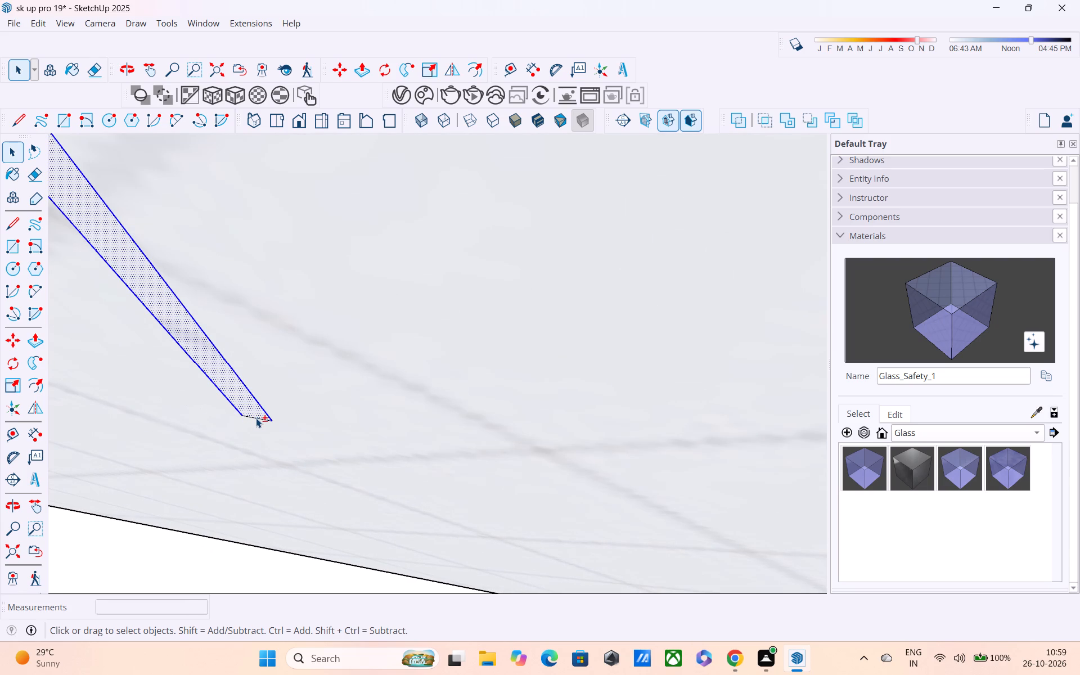
shift+click(256, 418)
shift+click(256, 413)
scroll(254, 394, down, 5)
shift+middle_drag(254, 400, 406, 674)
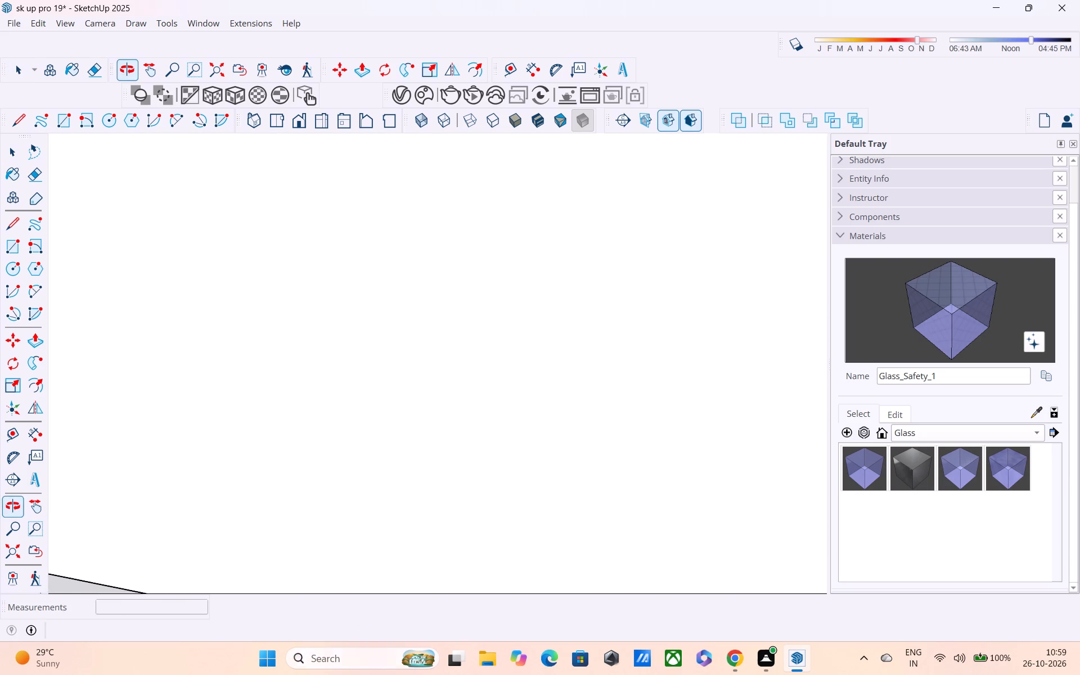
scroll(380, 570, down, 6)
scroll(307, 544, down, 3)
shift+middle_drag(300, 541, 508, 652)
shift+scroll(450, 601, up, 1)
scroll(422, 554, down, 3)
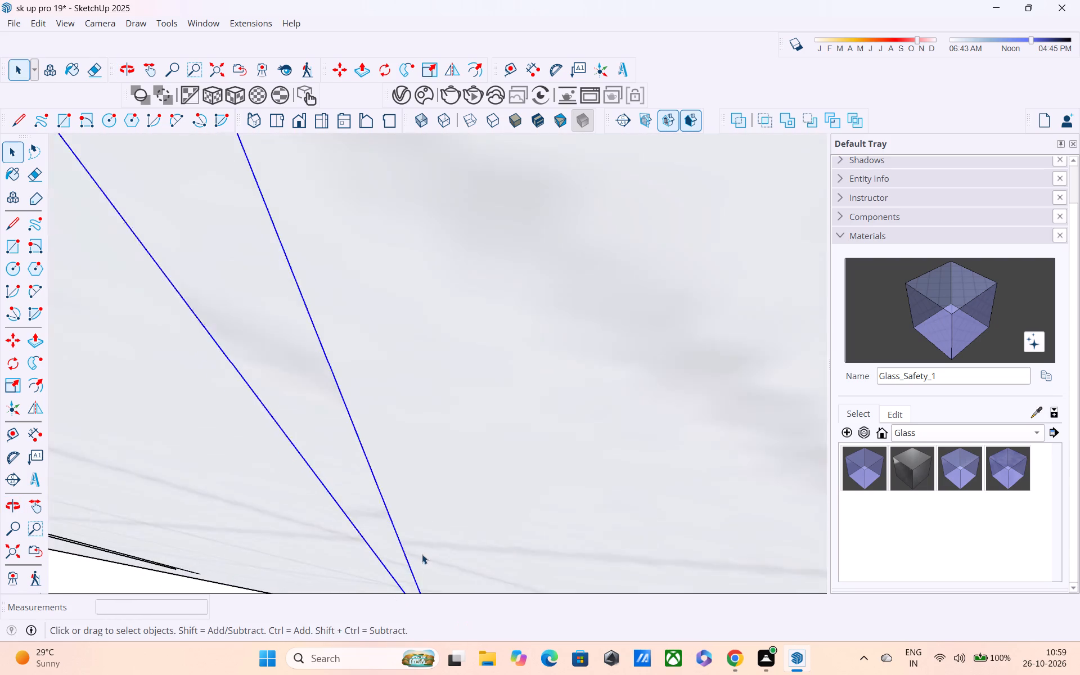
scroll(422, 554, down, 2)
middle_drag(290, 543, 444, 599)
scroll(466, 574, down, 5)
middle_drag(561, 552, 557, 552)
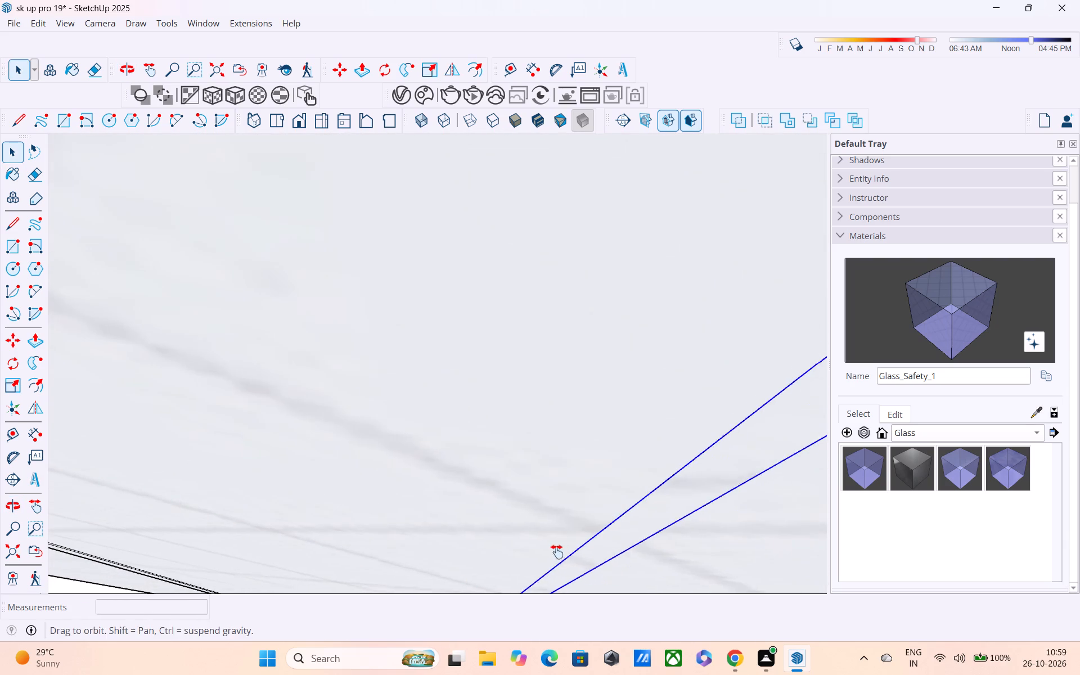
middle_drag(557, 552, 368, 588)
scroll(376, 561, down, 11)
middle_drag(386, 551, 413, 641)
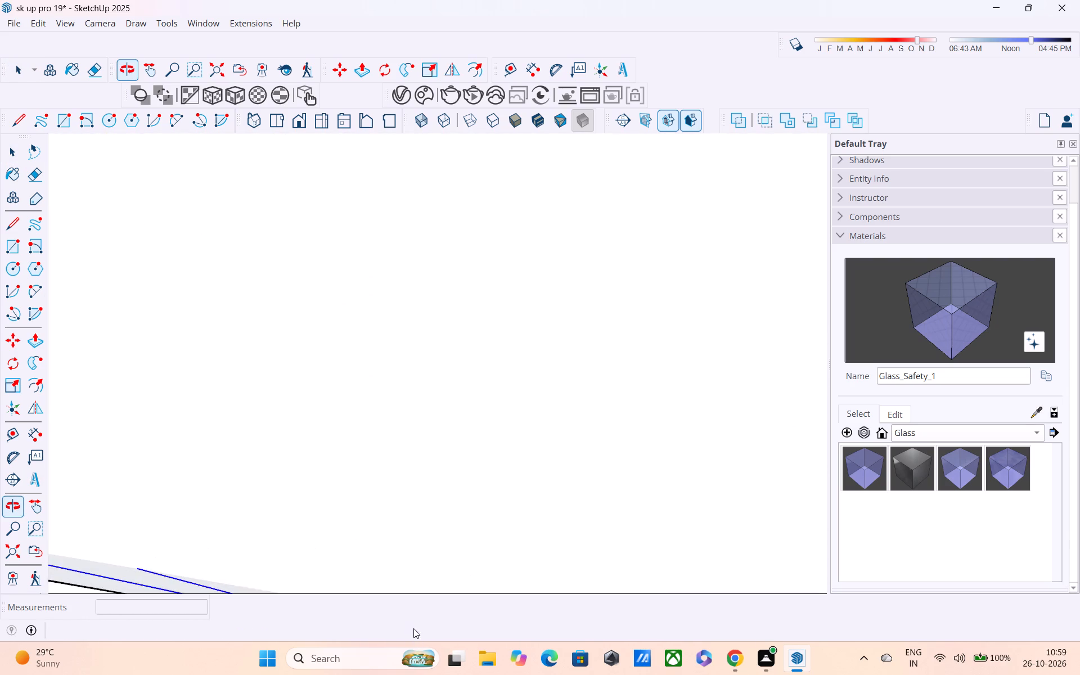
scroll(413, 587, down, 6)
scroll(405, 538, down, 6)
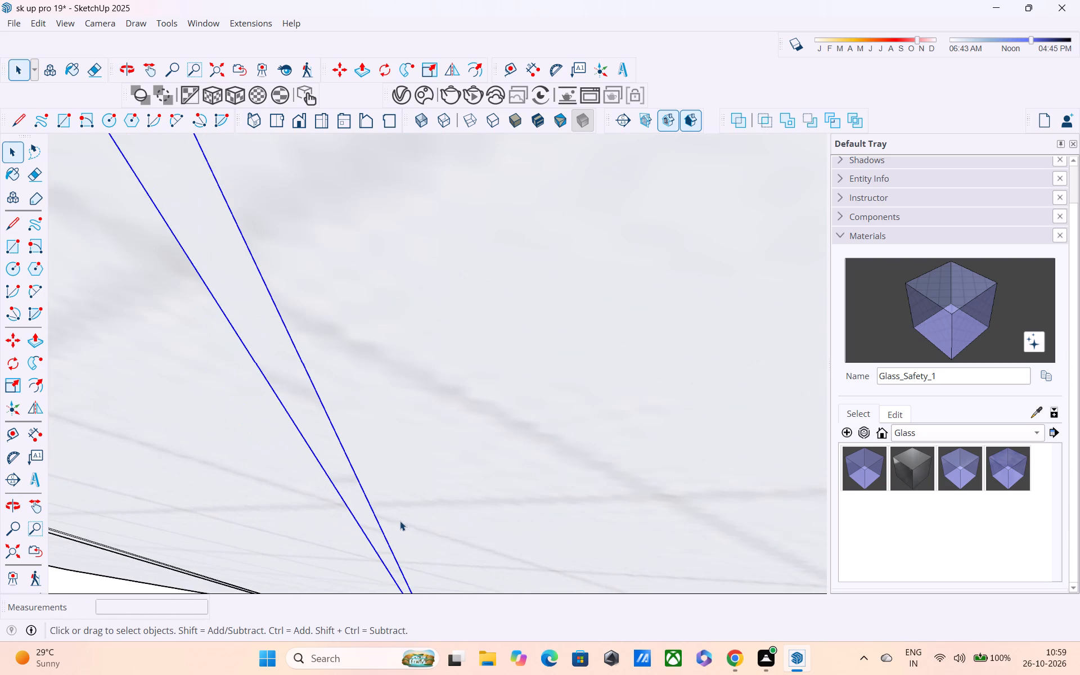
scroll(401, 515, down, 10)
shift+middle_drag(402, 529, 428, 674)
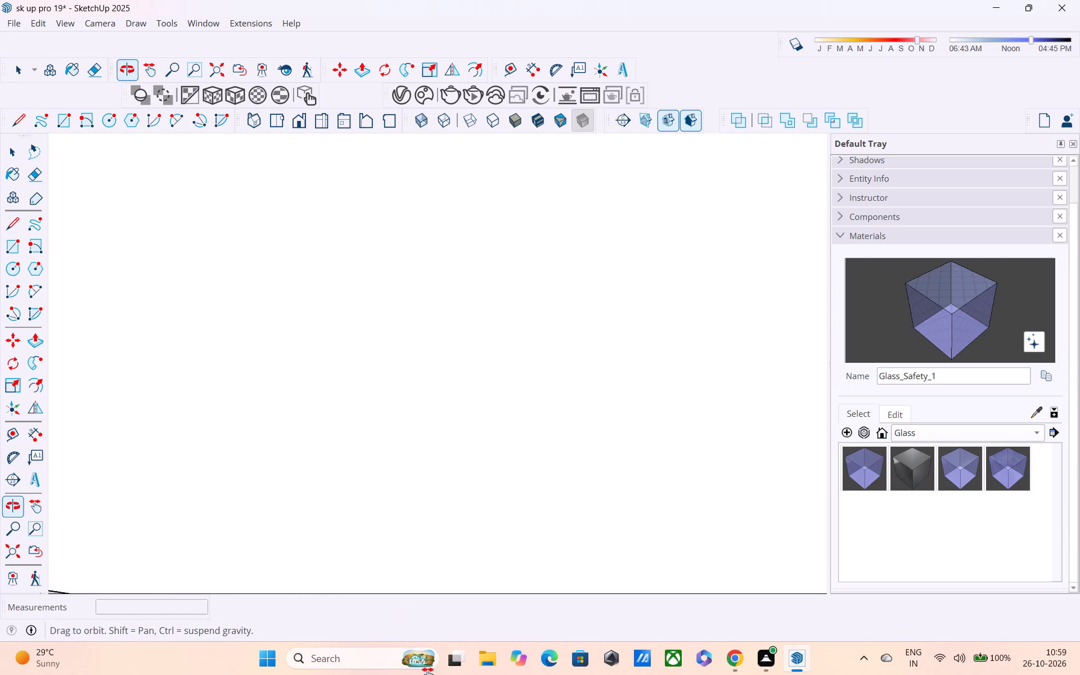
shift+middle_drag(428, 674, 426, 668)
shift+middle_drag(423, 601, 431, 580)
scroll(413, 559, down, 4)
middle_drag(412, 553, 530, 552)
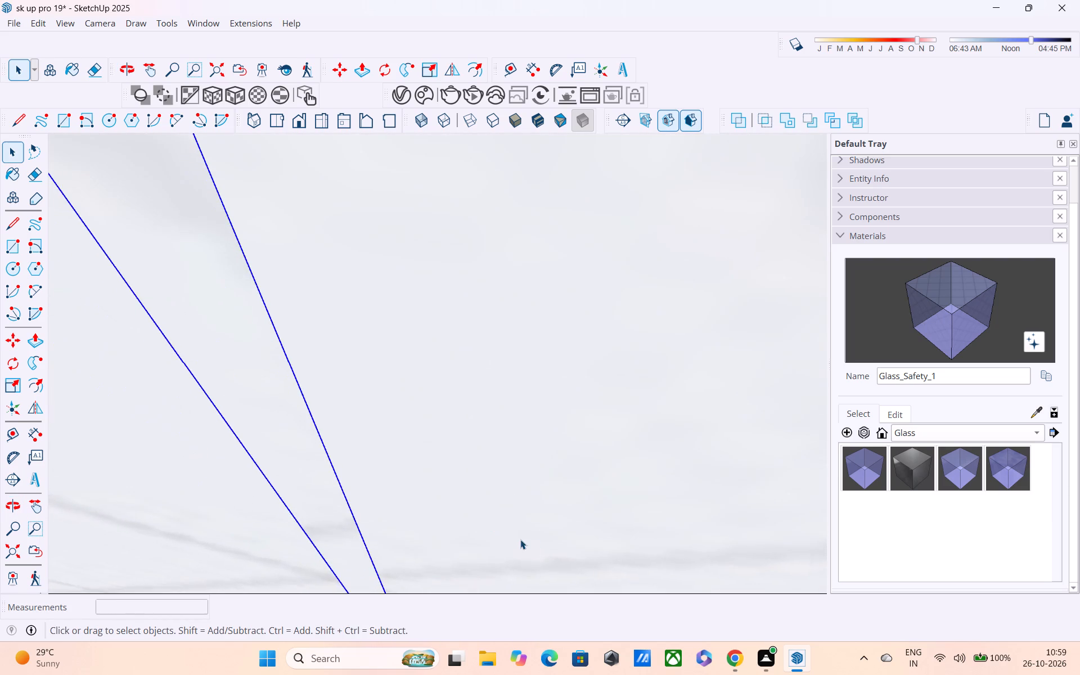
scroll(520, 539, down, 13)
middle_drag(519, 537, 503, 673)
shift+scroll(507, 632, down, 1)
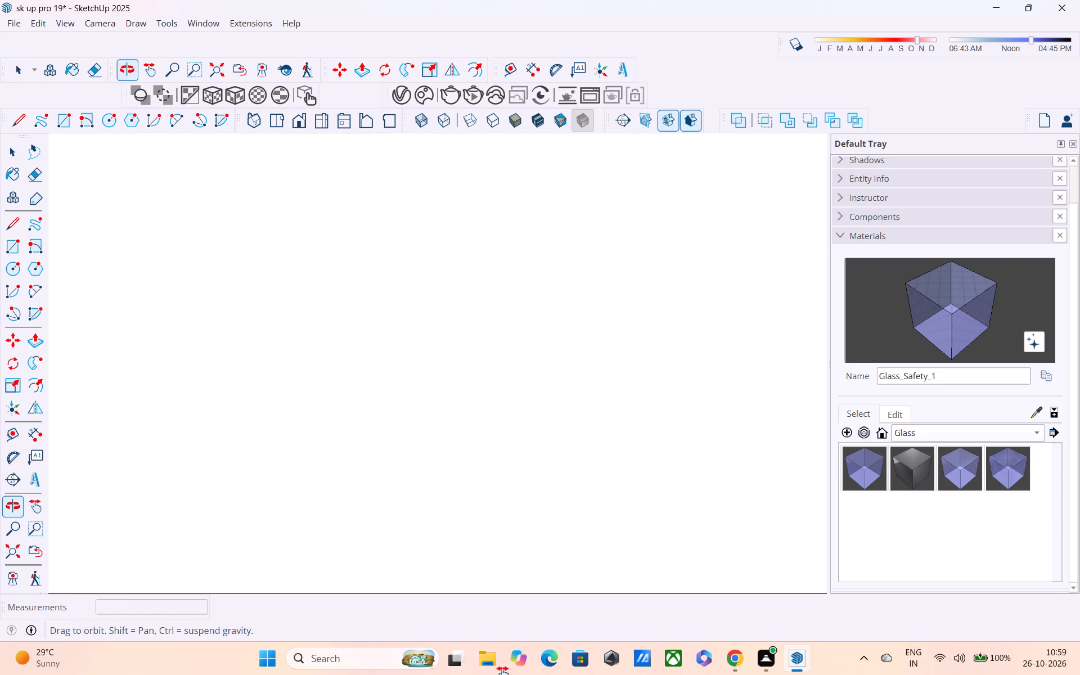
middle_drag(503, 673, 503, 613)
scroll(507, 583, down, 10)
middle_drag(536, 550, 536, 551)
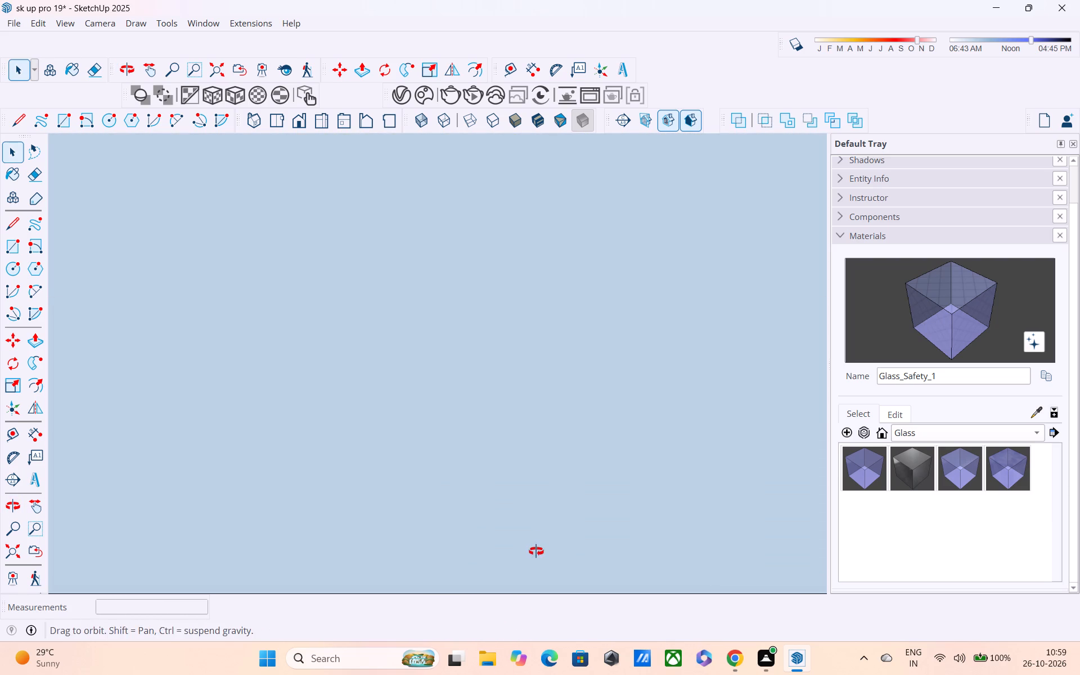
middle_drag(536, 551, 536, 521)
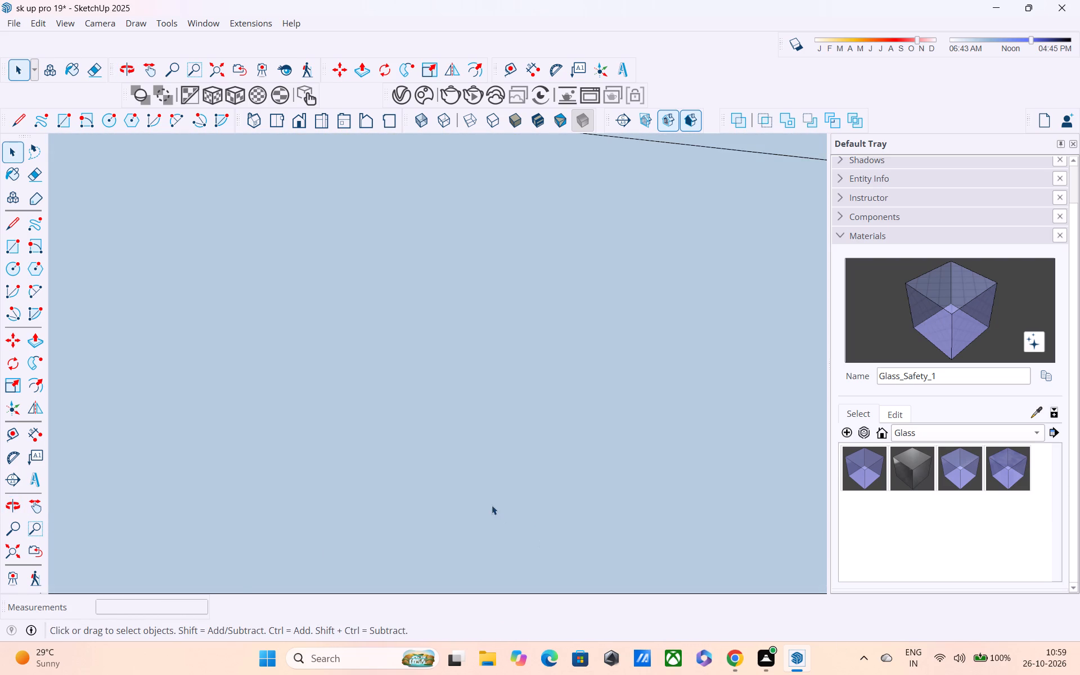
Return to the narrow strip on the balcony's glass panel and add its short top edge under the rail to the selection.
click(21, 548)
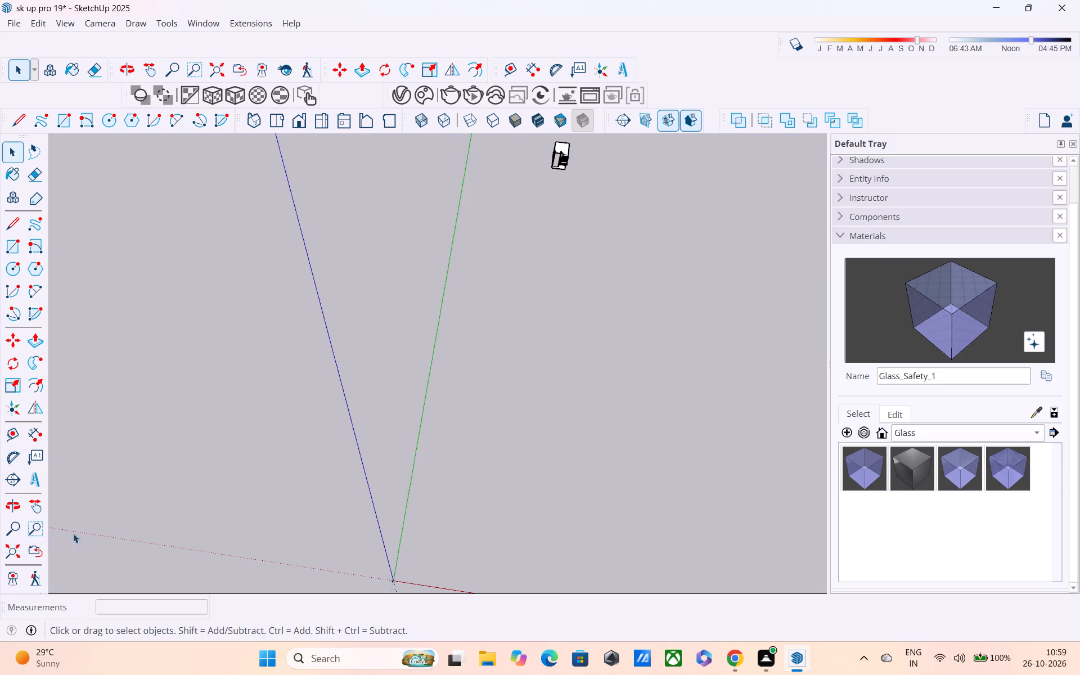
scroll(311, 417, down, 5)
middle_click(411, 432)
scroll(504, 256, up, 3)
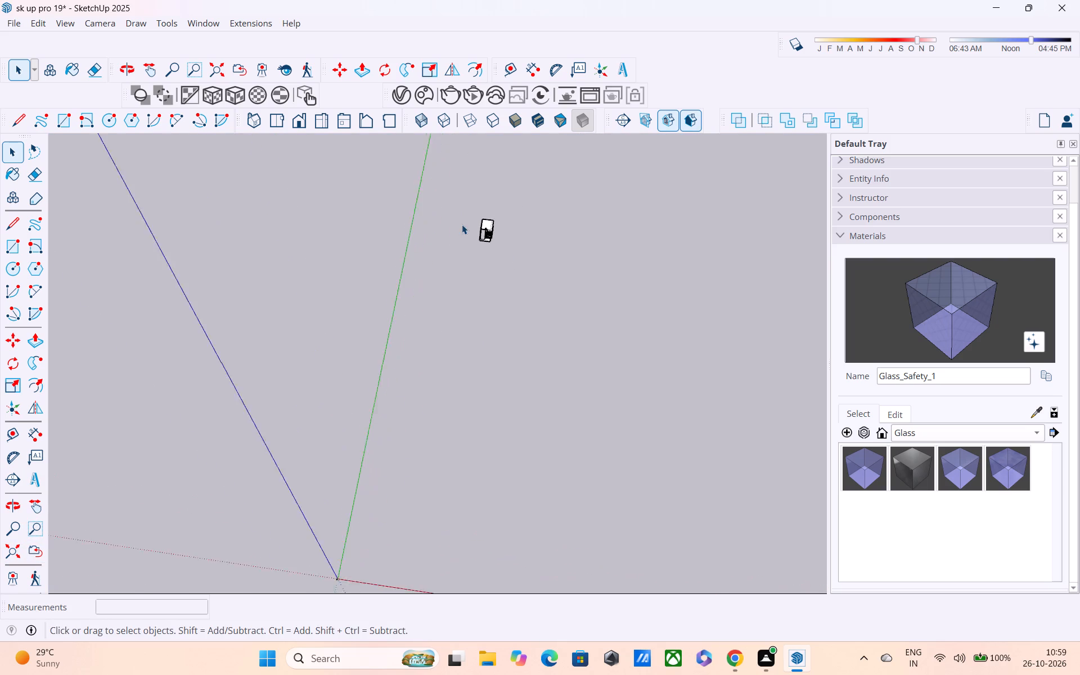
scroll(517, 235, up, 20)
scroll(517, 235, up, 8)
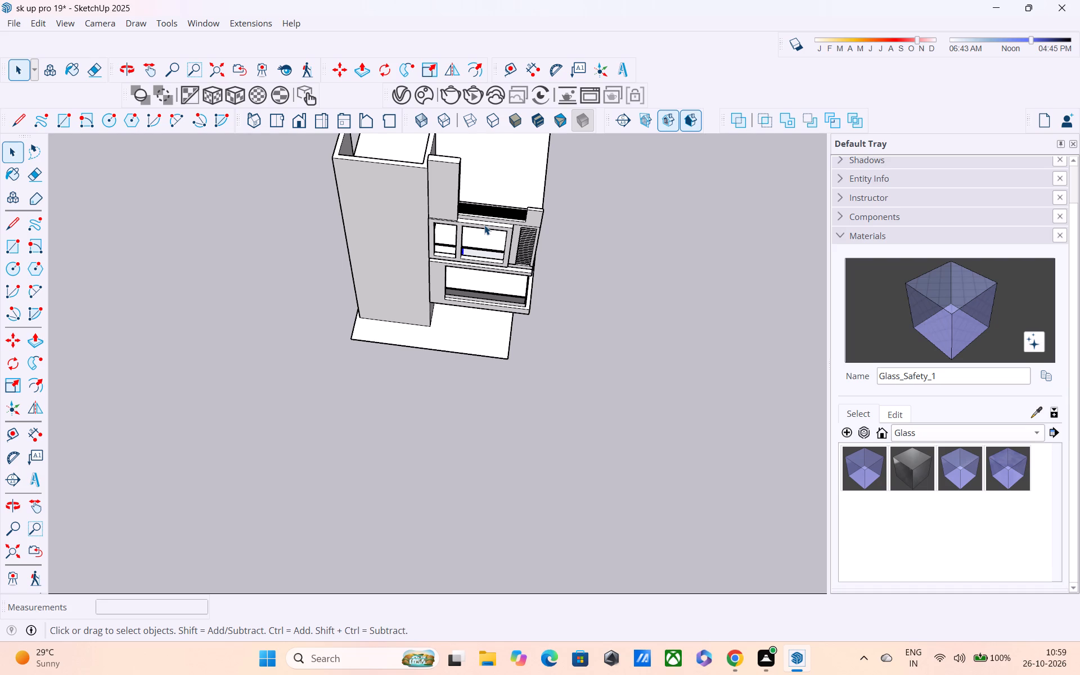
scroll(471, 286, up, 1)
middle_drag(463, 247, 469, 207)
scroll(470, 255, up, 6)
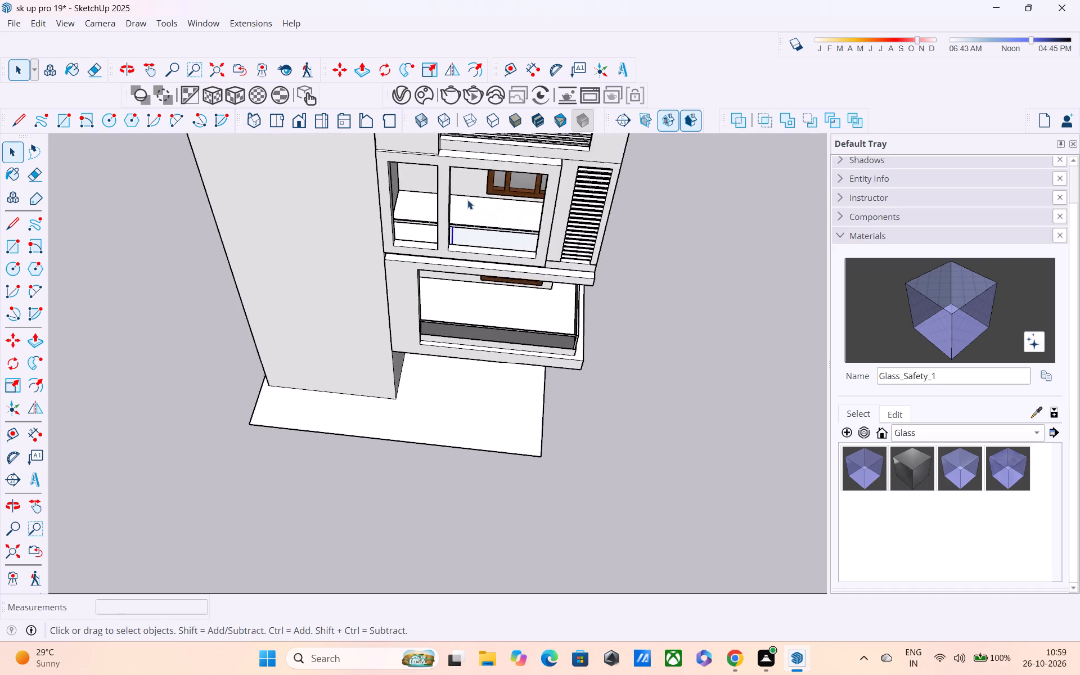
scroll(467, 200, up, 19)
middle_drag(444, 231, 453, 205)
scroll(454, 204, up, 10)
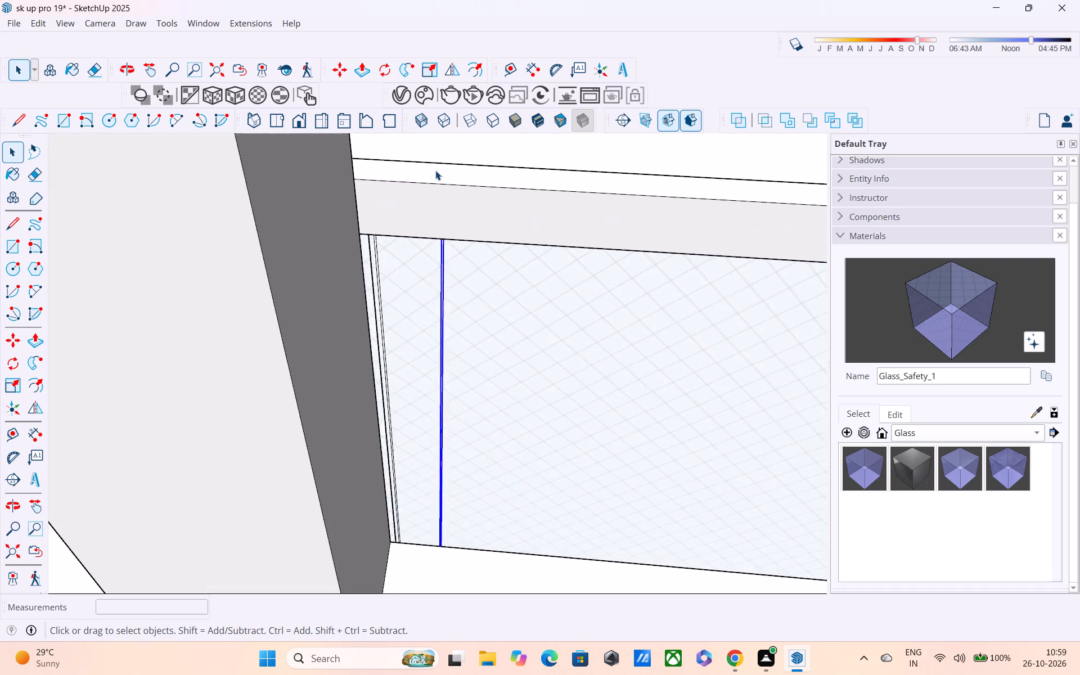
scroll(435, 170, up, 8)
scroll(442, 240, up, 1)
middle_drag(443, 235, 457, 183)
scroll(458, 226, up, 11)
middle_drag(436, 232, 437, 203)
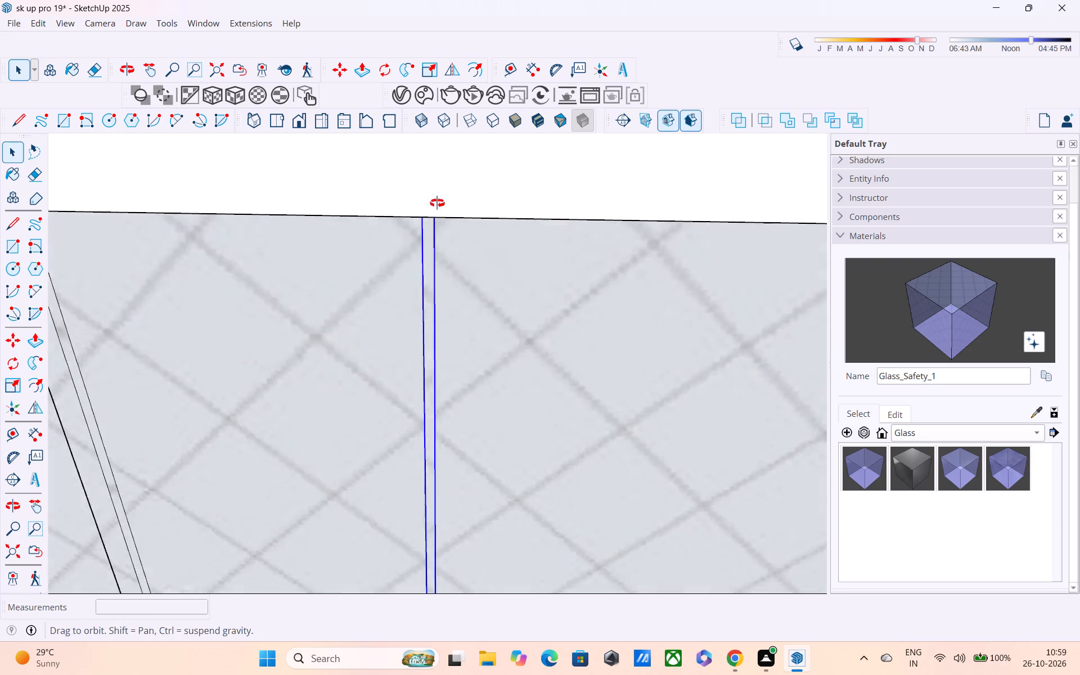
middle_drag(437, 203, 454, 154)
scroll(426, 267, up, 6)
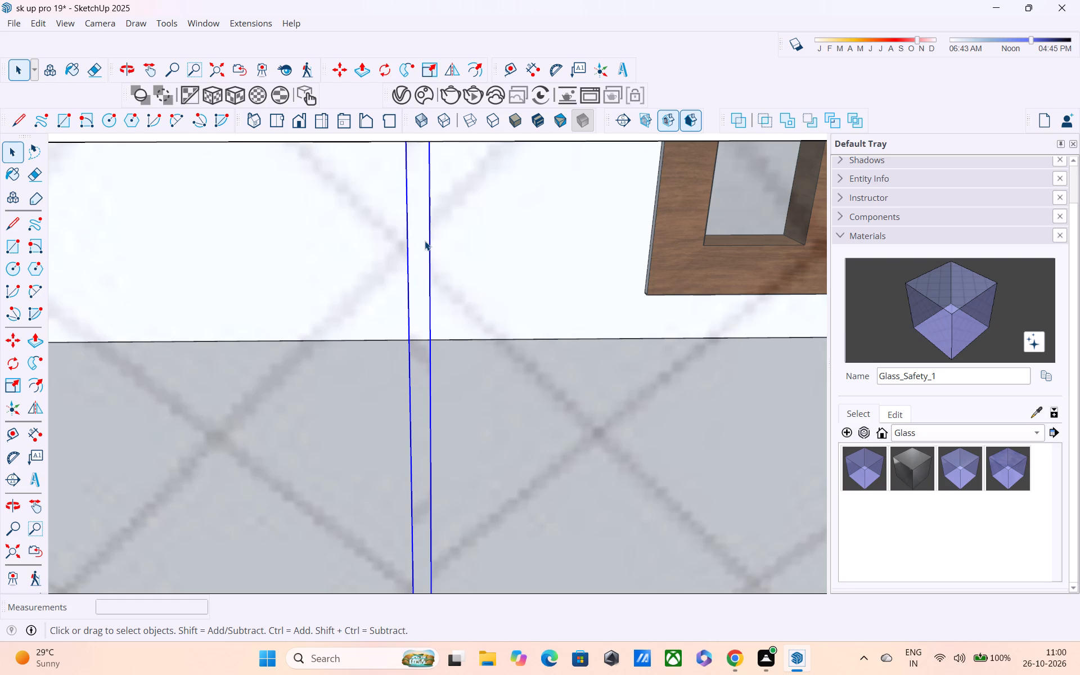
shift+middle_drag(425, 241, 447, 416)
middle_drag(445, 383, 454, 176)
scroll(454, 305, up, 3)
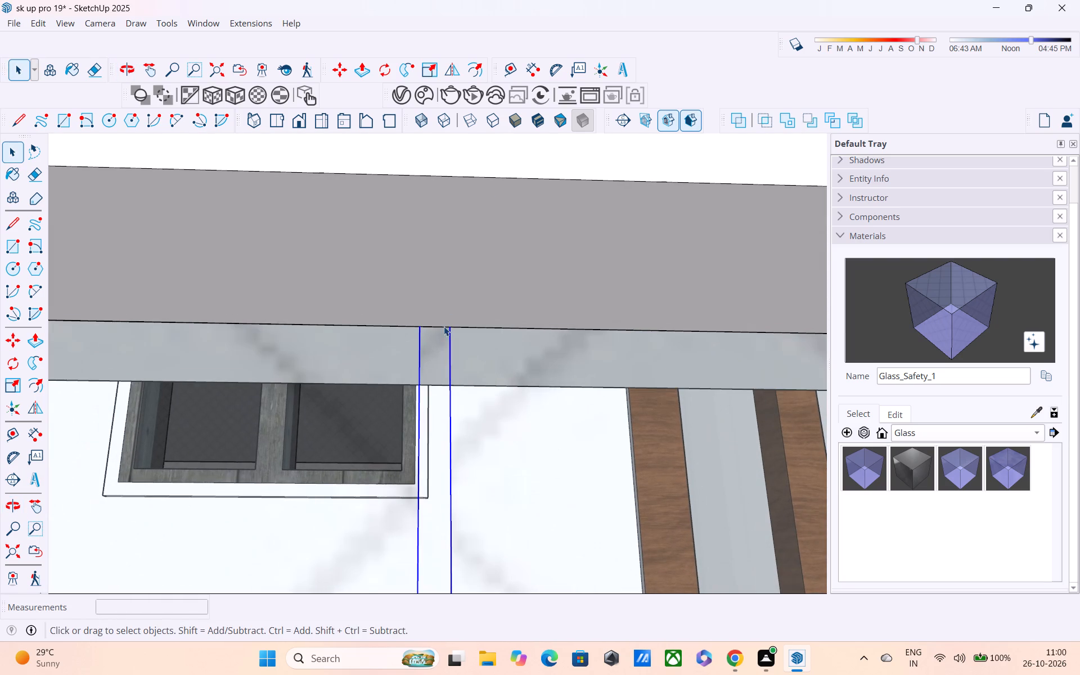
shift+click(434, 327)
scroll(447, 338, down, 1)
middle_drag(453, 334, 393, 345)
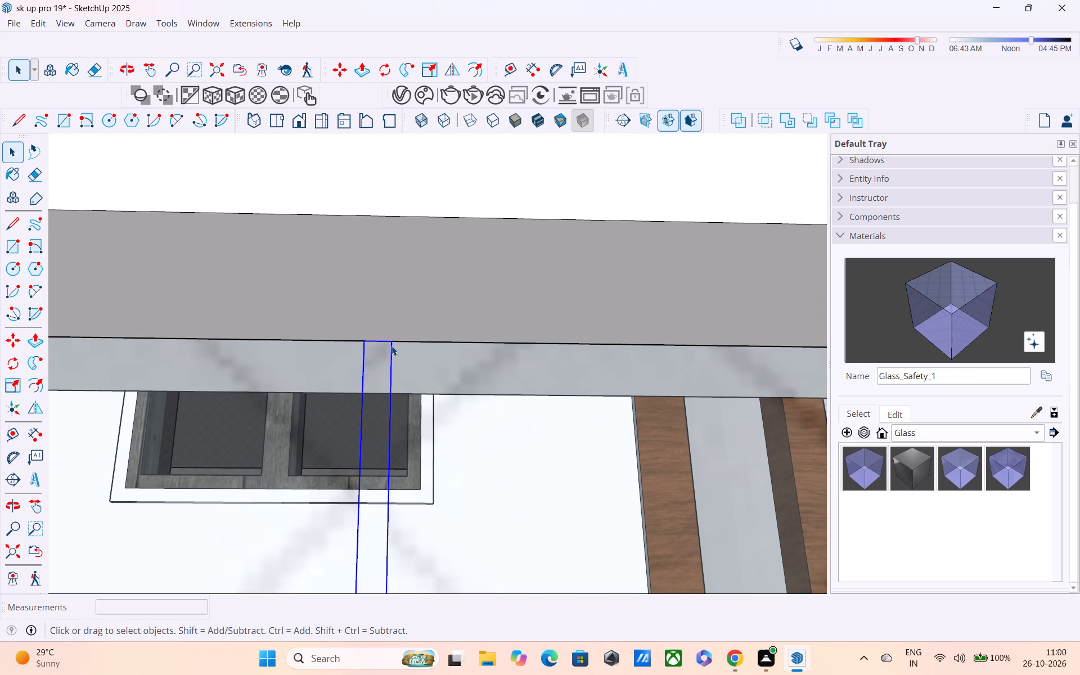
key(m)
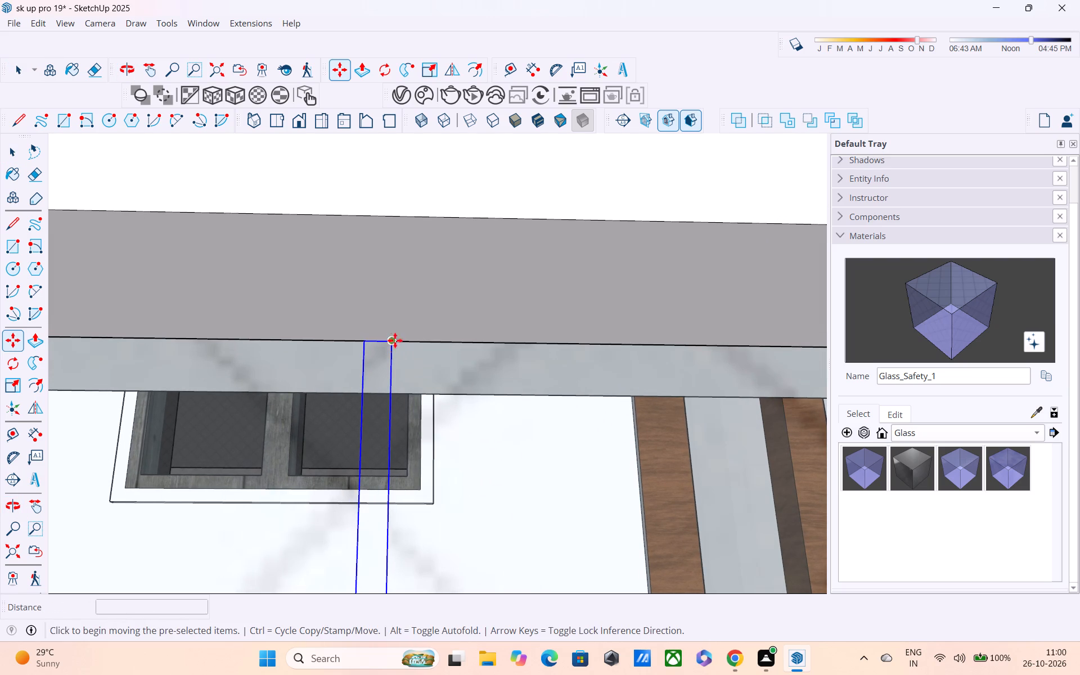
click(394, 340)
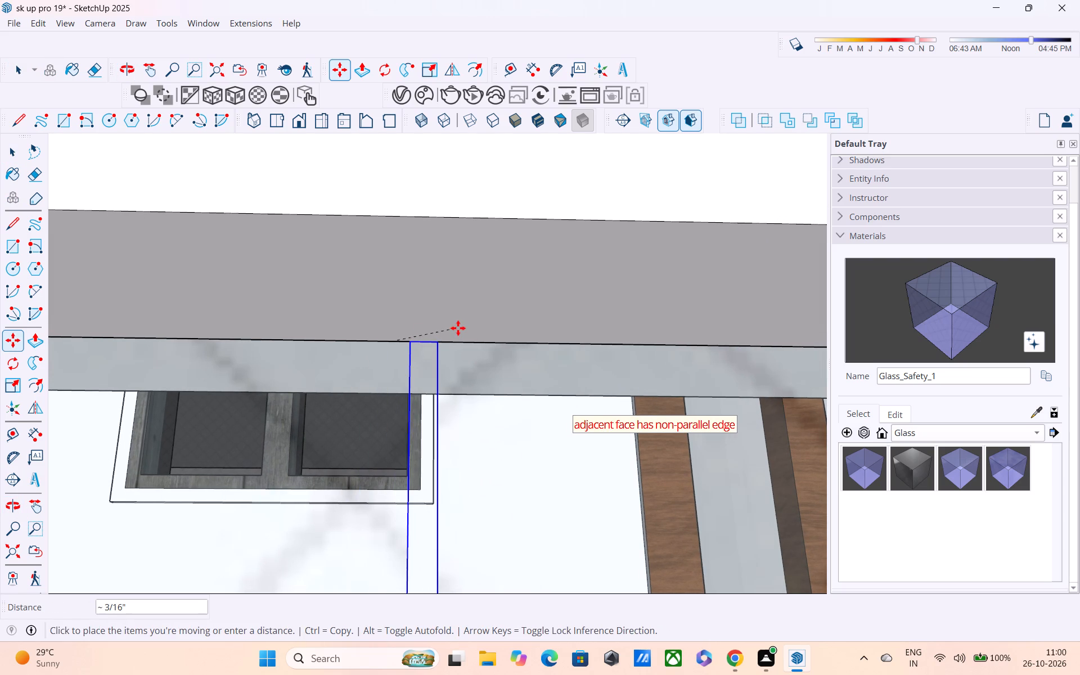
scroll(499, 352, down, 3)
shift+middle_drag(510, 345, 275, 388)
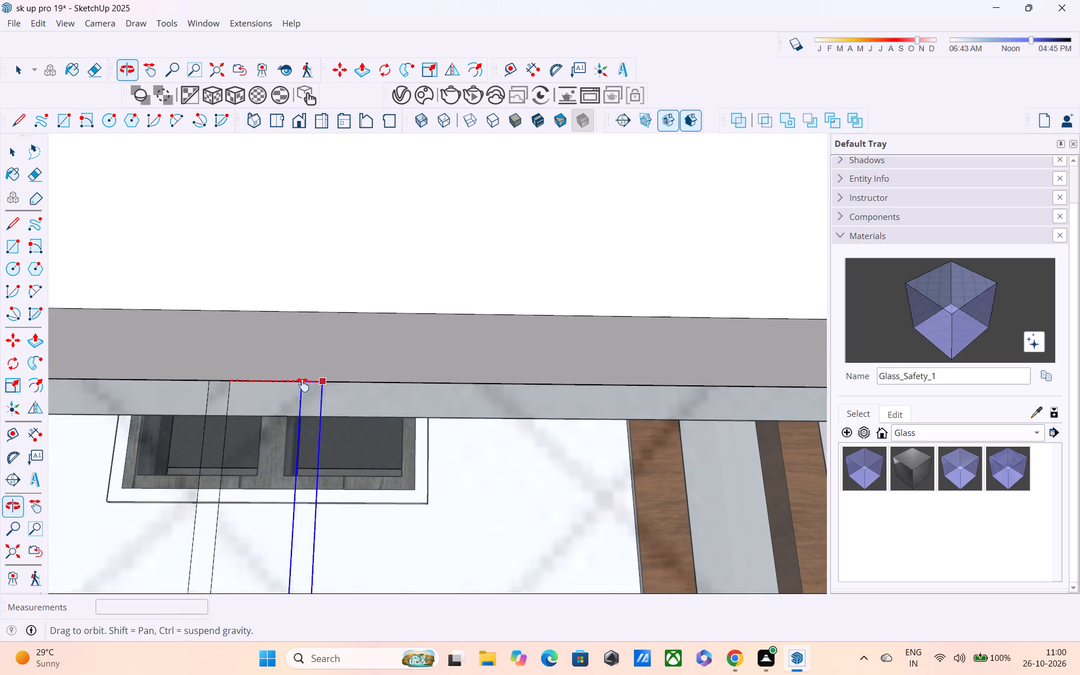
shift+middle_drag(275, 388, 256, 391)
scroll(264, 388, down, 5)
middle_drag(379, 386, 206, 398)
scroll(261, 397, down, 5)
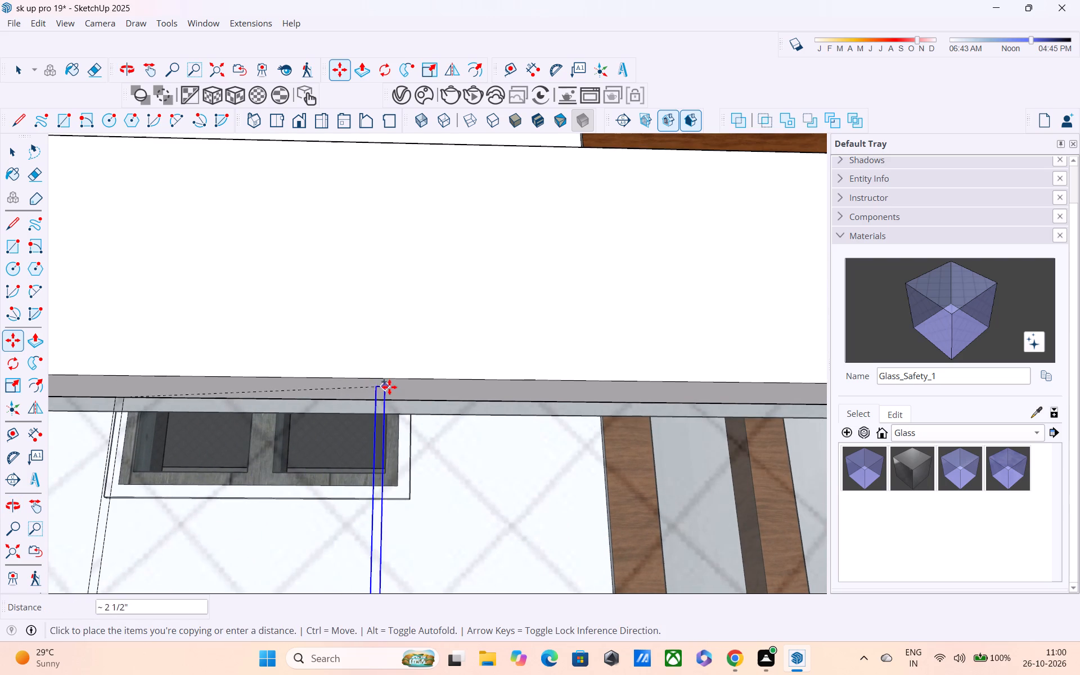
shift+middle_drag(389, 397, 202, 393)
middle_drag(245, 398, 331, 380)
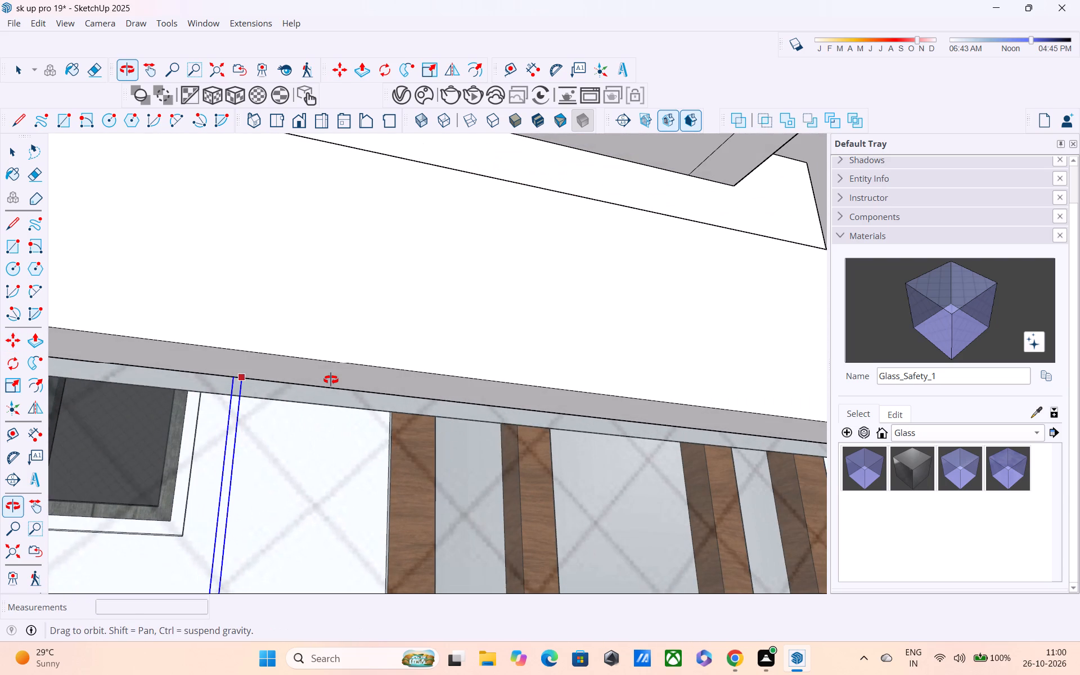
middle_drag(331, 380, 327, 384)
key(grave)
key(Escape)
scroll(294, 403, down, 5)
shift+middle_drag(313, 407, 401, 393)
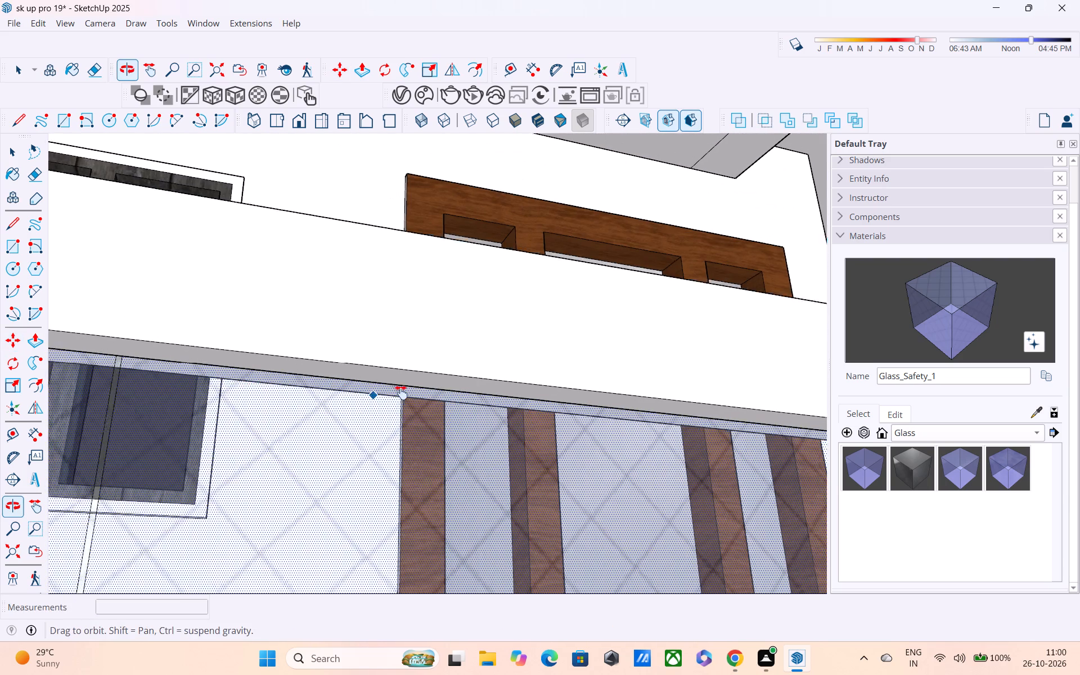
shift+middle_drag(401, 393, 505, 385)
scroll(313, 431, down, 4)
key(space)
Draw a rectangle about 1/16" by 2' 1 3/8" over the narrow strip, from its top corner at the rail to its opposite bottom corner.
scroll(285, 407, up, 4)
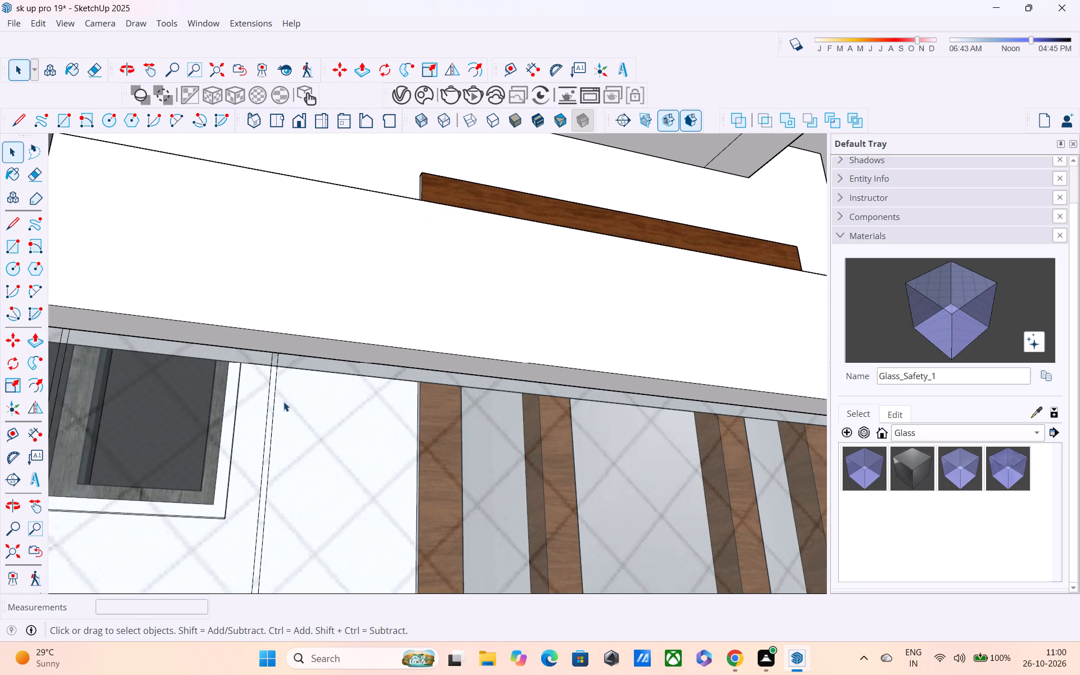
key(r)
scroll(259, 369, up, 9)
click(276, 343)
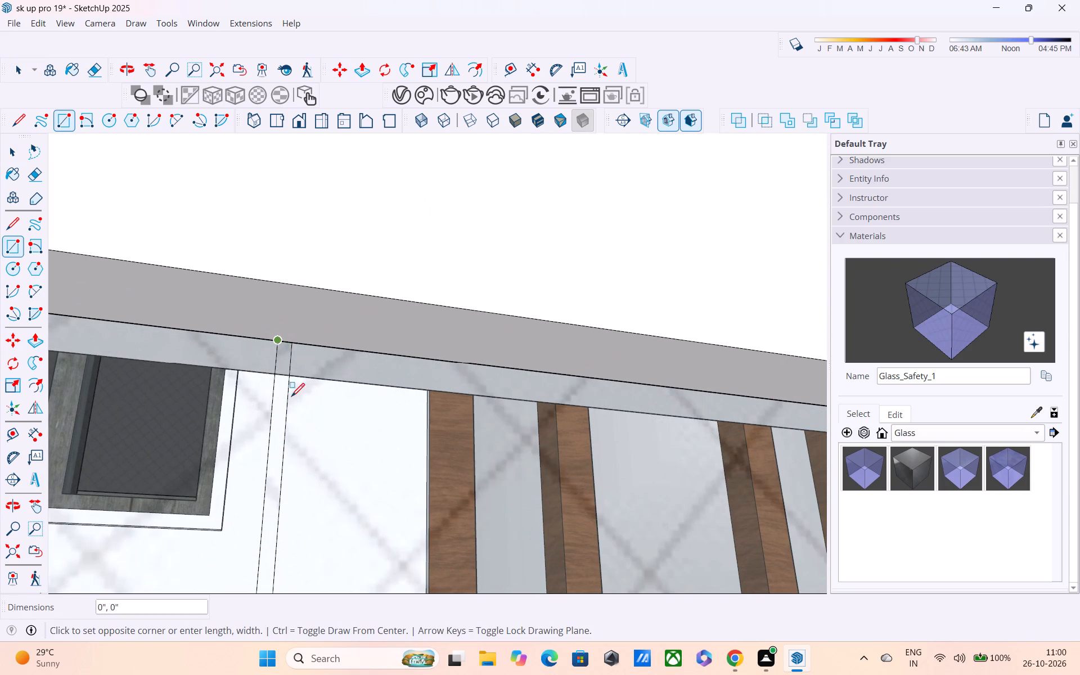
ctrl+middle_drag(282, 516, 310, 282)
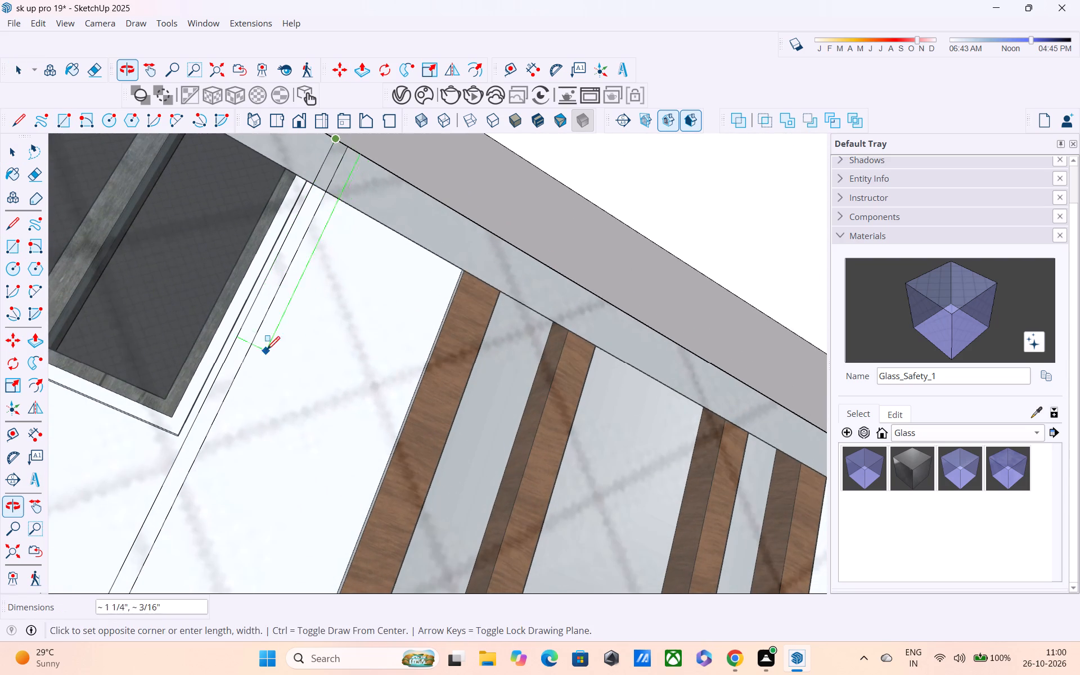
scroll(265, 358, down, 5)
middle_drag(265, 388, 318, 291)
shift+scroll(316, 292, up, 1)
scroll(240, 400, down, 6)
middle_drag(244, 421, 291, 265)
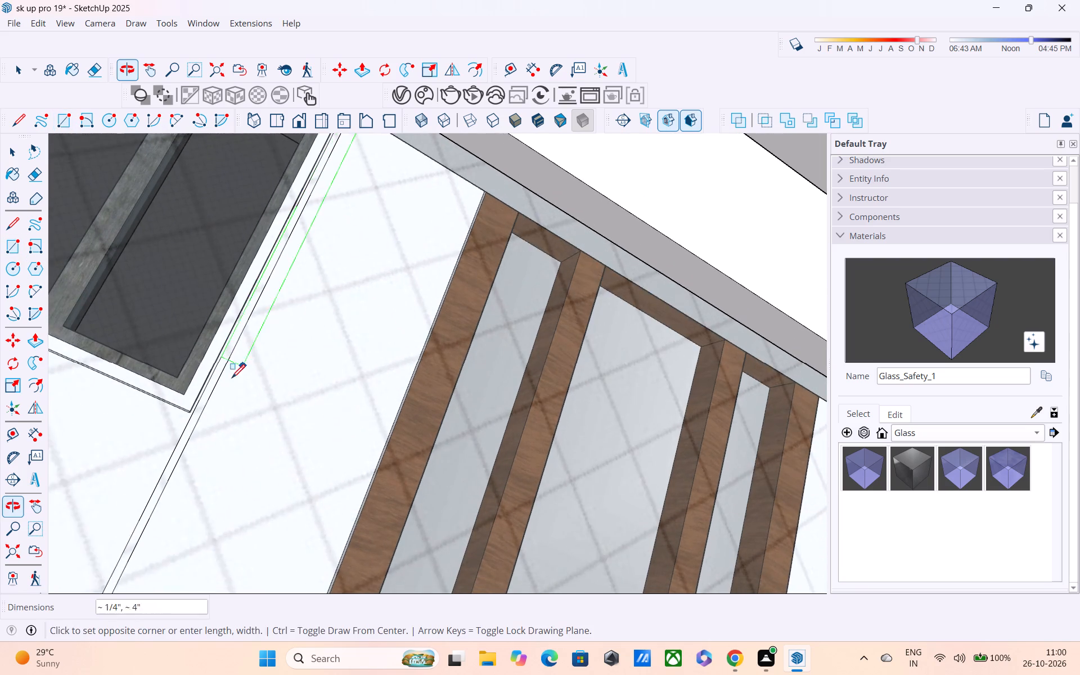
scroll(232, 380, down, 5)
middle_drag(216, 442, 298, 271)
scroll(181, 447, down, 6)
scroll(182, 460, up, 1)
shift+middle_drag(182, 454, 255, 262)
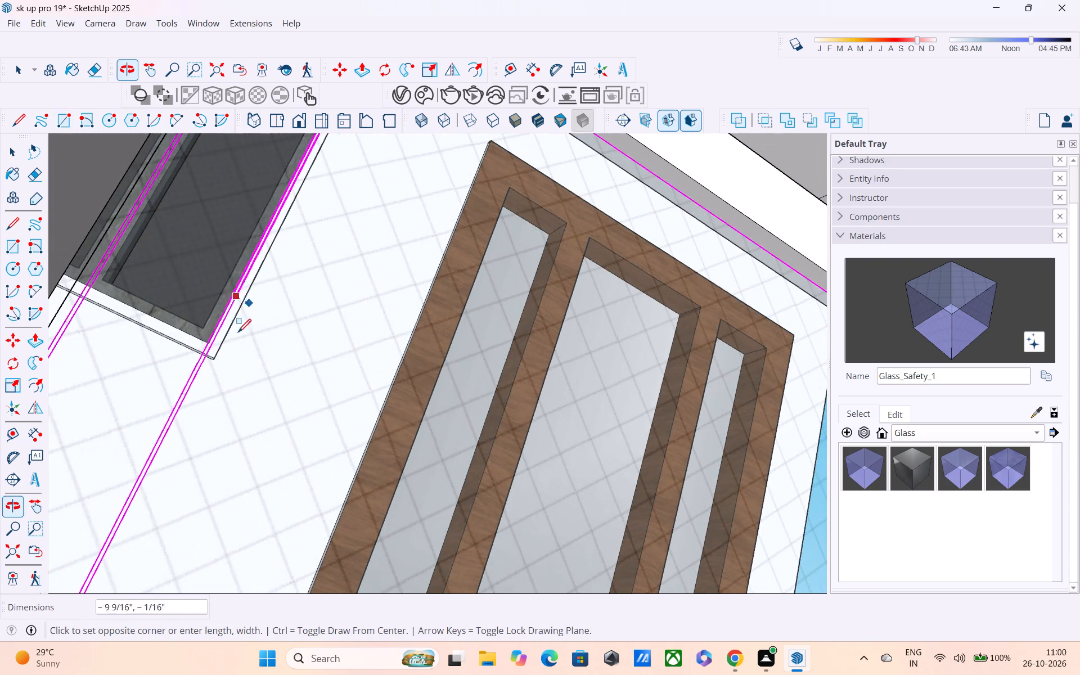
scroll(175, 449, up, 1)
shift+middle_drag(183, 412, 264, 263)
scroll(169, 460, down, 6)
middle_drag(157, 485, 246, 318)
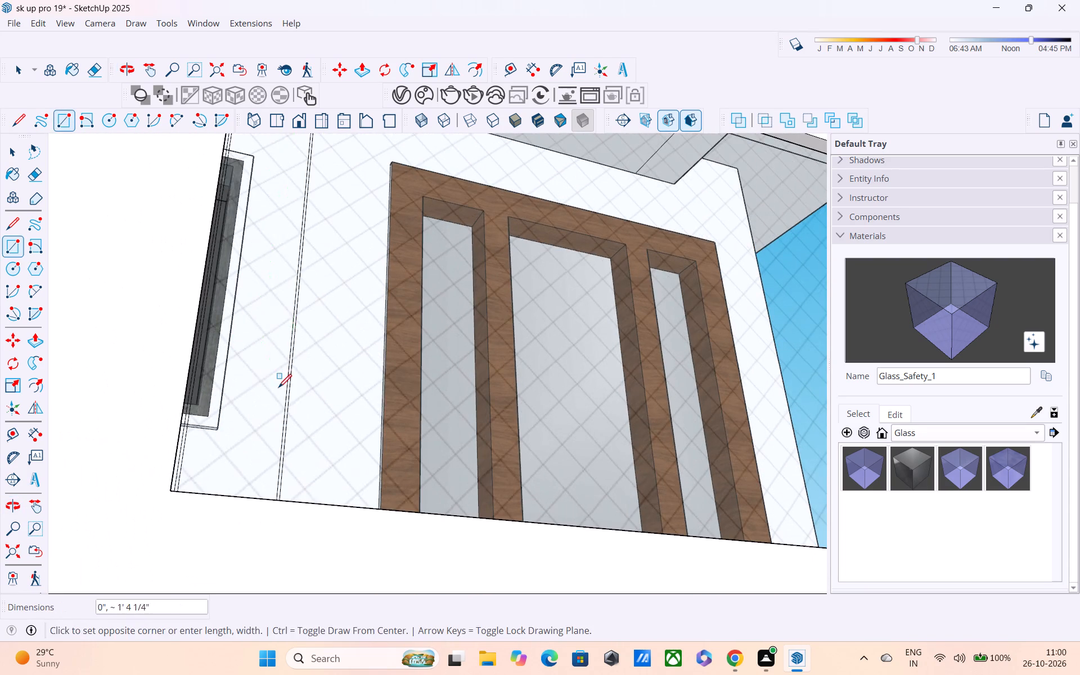
middle_drag(281, 400, 269, 503)
scroll(283, 530, up, 6)
shift+middle_drag(283, 523, 264, 254)
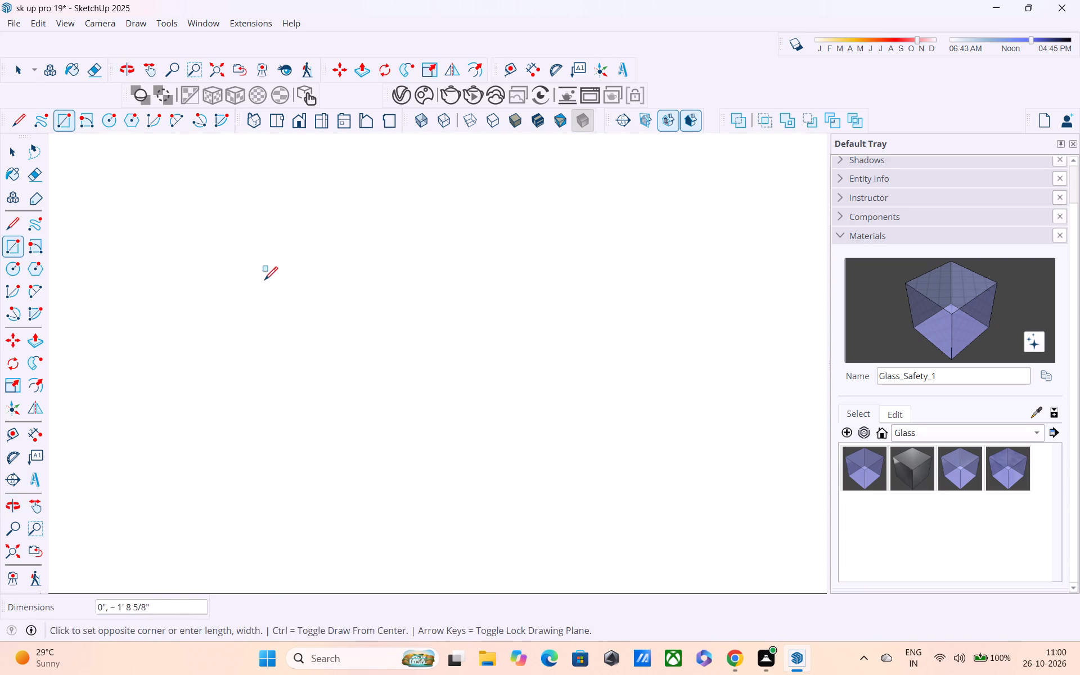
middle_drag(264, 281, 262, 396)
scroll(259, 346, down, 6)
scroll(260, 286, down, 10)
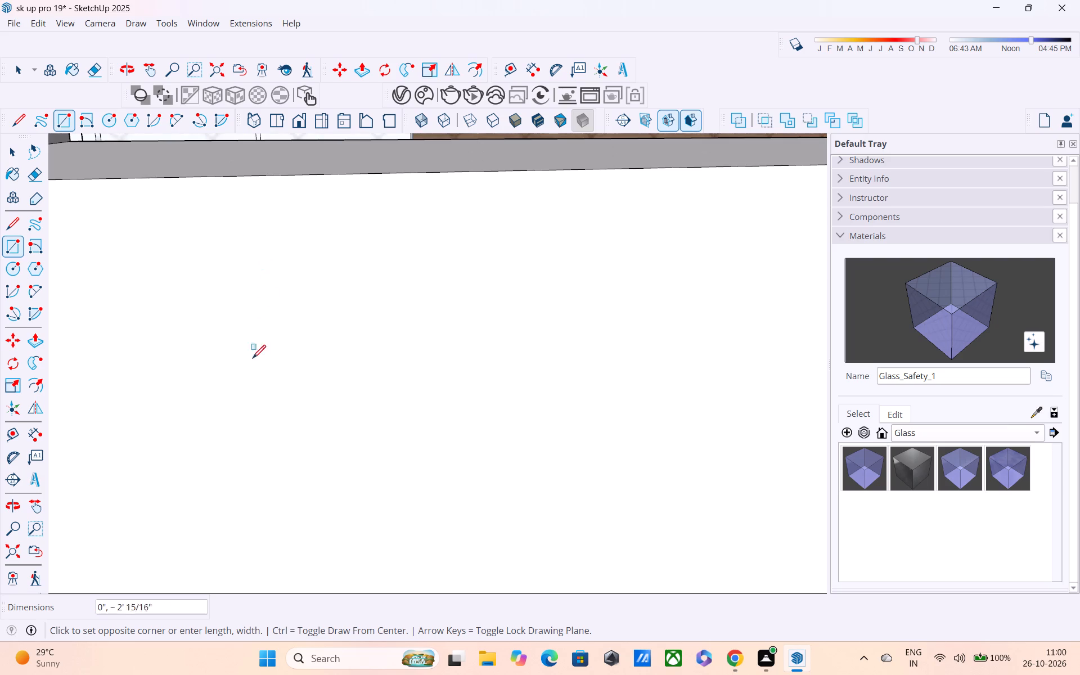
scroll(207, 359, down, 5)
middle_drag(227, 356, 209, 515)
scroll(207, 507, down, 2)
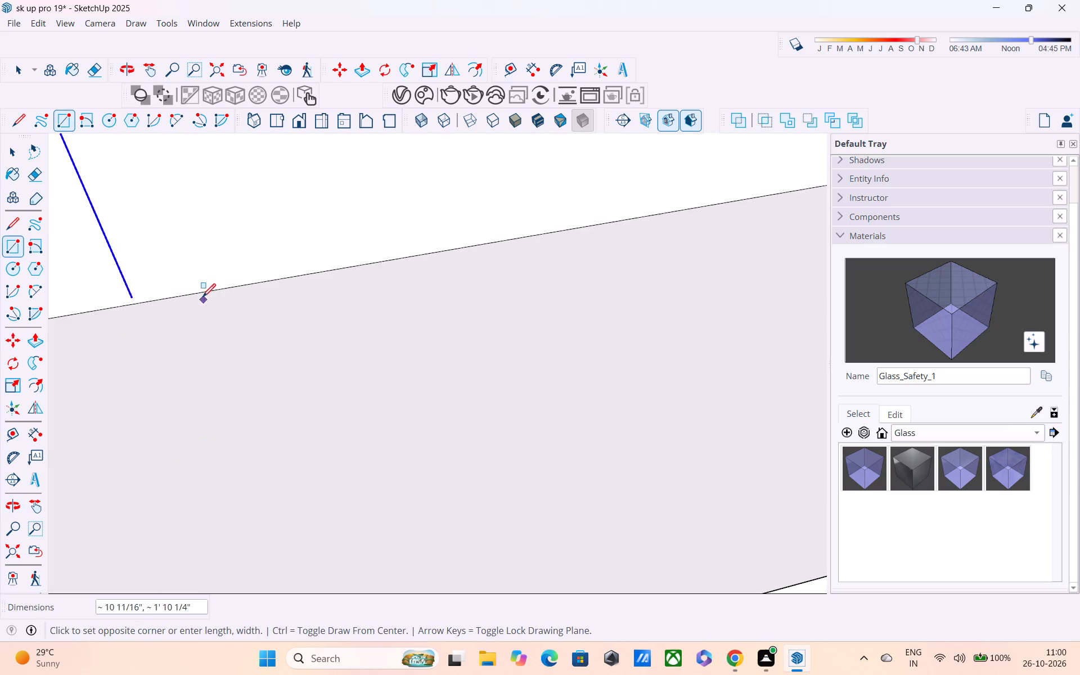
scroll(202, 298, down, 1)
shift+middle_drag(202, 298, 247, 626)
scroll(223, 94, down, 1)
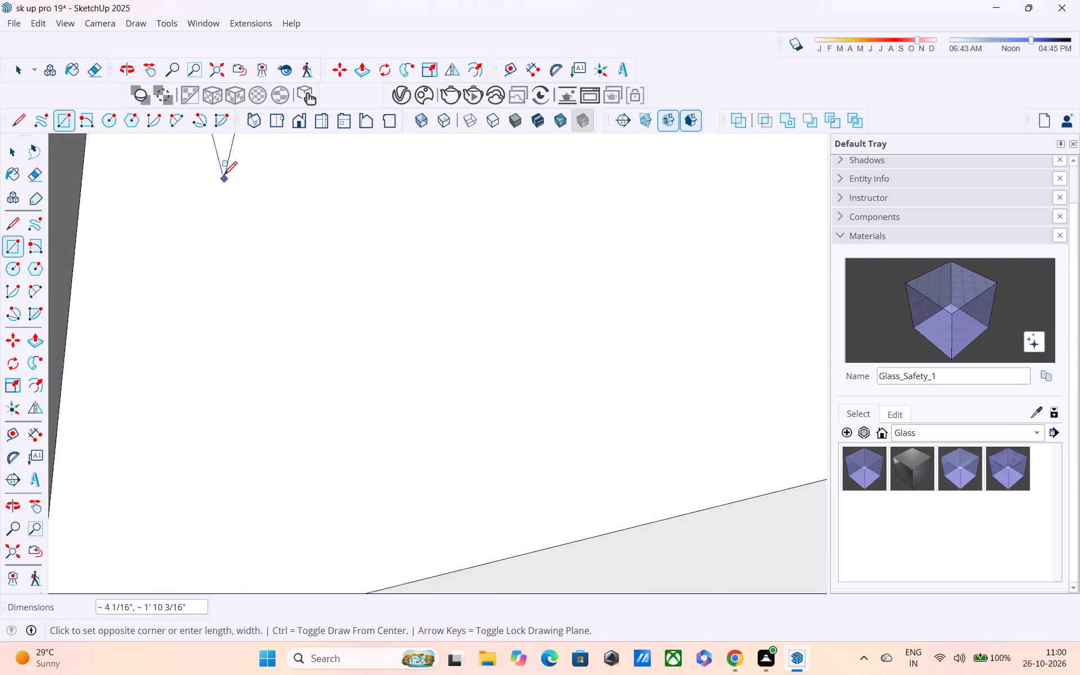
middle_drag(224, 176, 243, 453)
scroll(267, 355, up, 4)
middle_drag(267, 351, 231, 548)
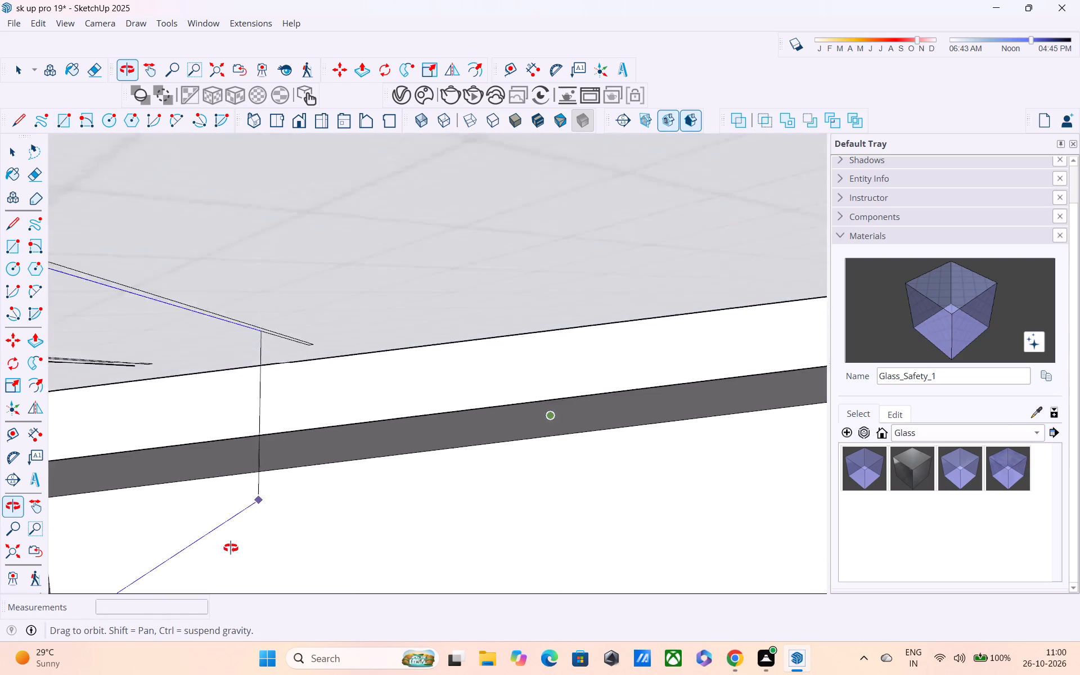
middle_drag(231, 548, 250, 515)
scroll(298, 406, up, 4)
scroll(319, 352, up, 5)
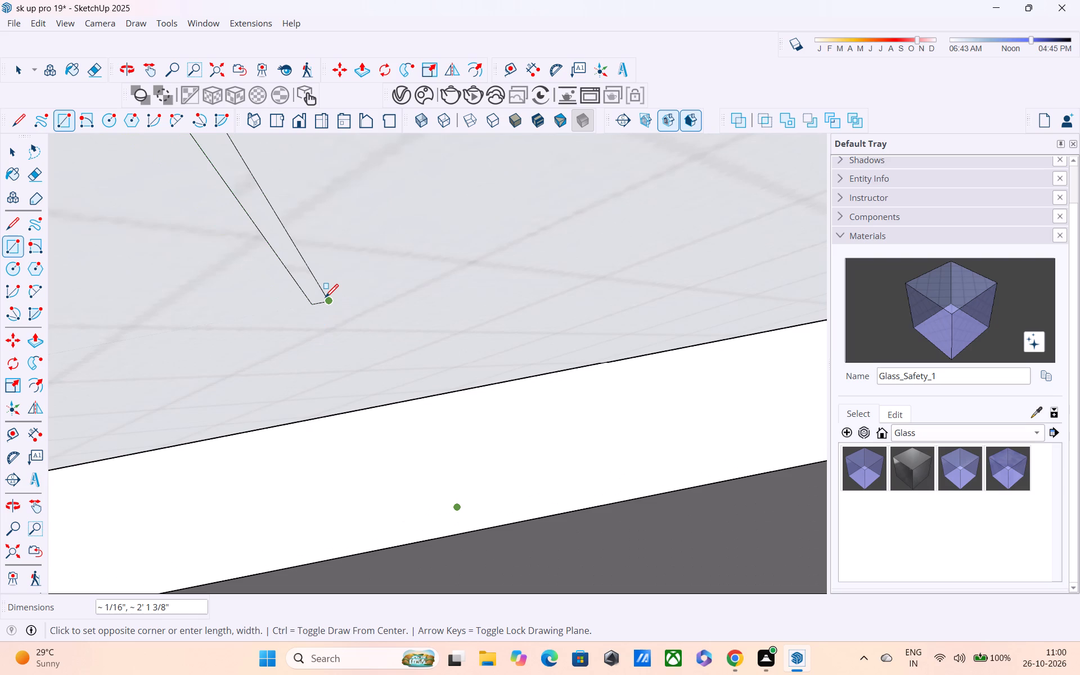
click(324, 305)
scroll(328, 290, down, 4)
key(space)
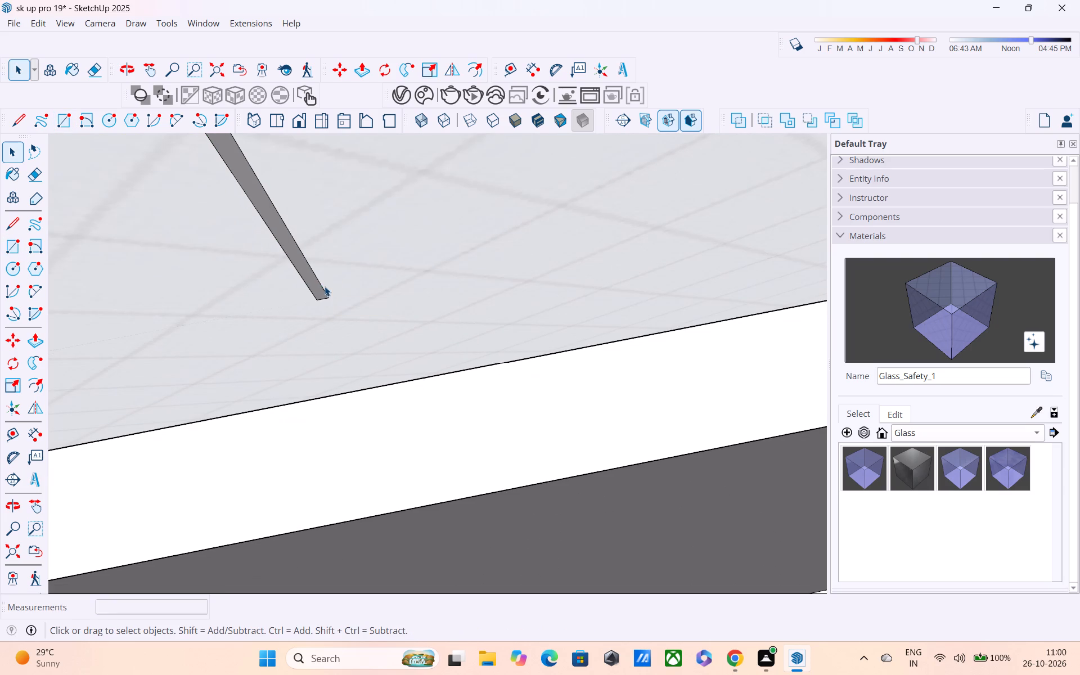
Reverse the face of the new narrow strip on the glass panel.
click(316, 280)
click(314, 282)
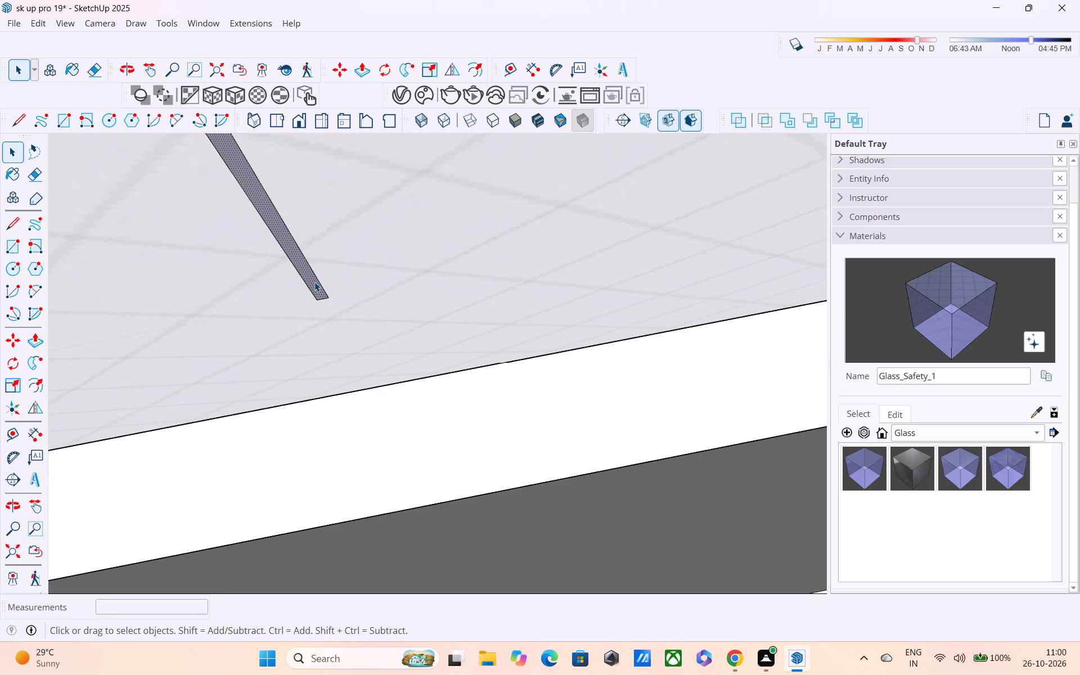
right_click(314, 282)
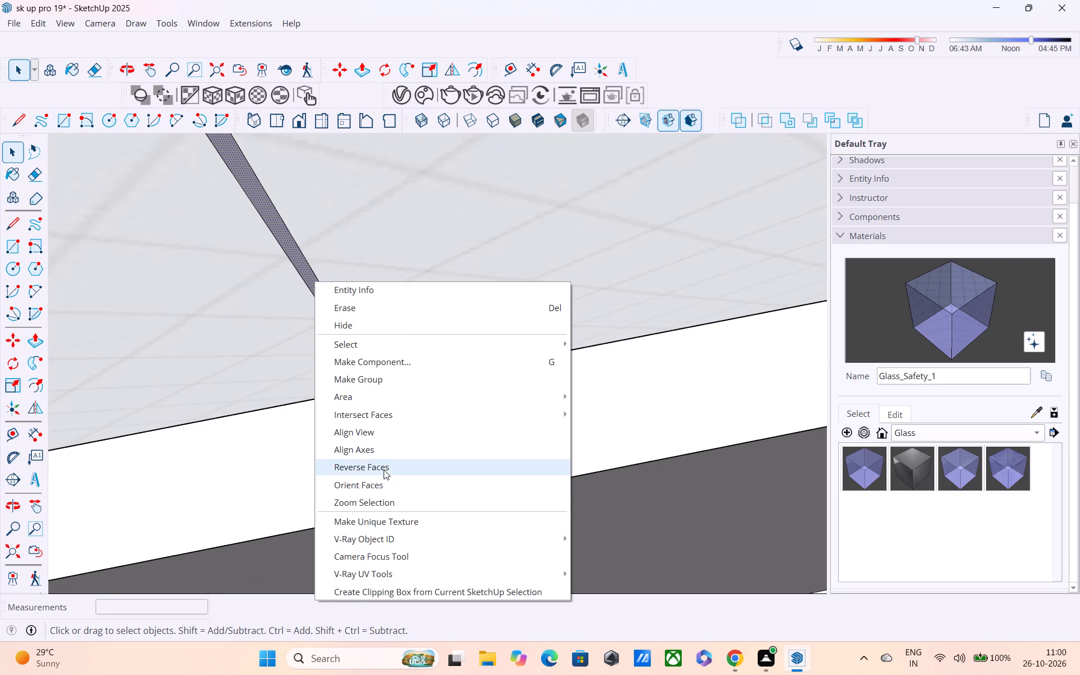
click(383, 466)
Paint the narrow strip on the balcony's glass panel with M00_Soft_Cloud from the Solid Colors materials.
middle_drag(284, 319, 286, 237)
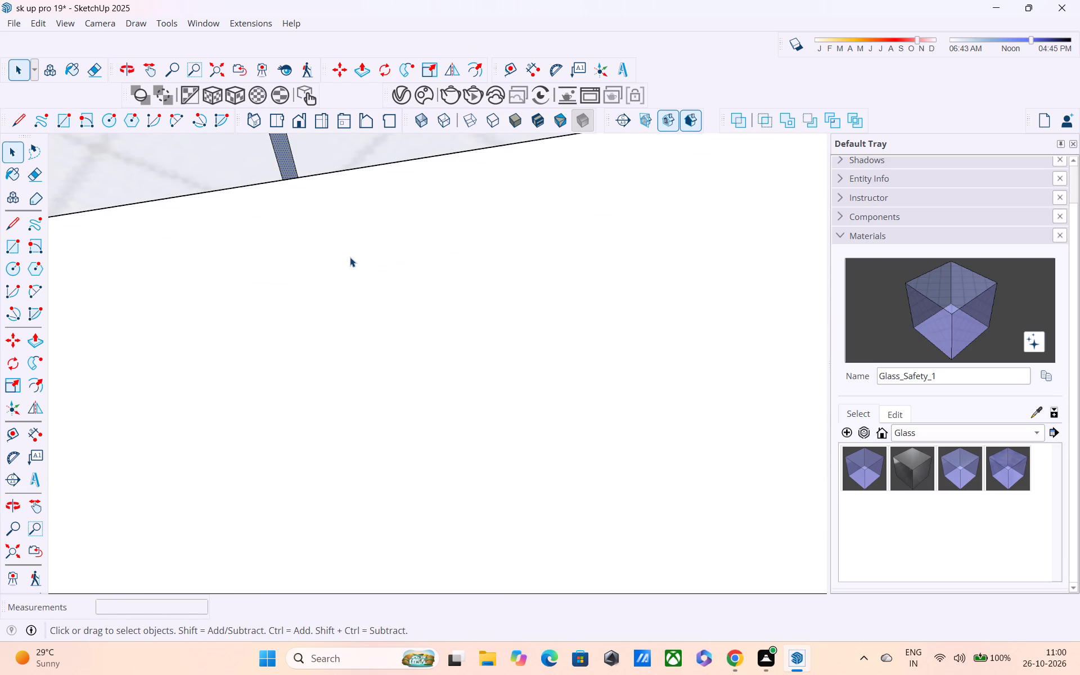
shift+middle_drag(350, 263, 369, 479)
shift+middle_drag(632, 455, 381, 509)
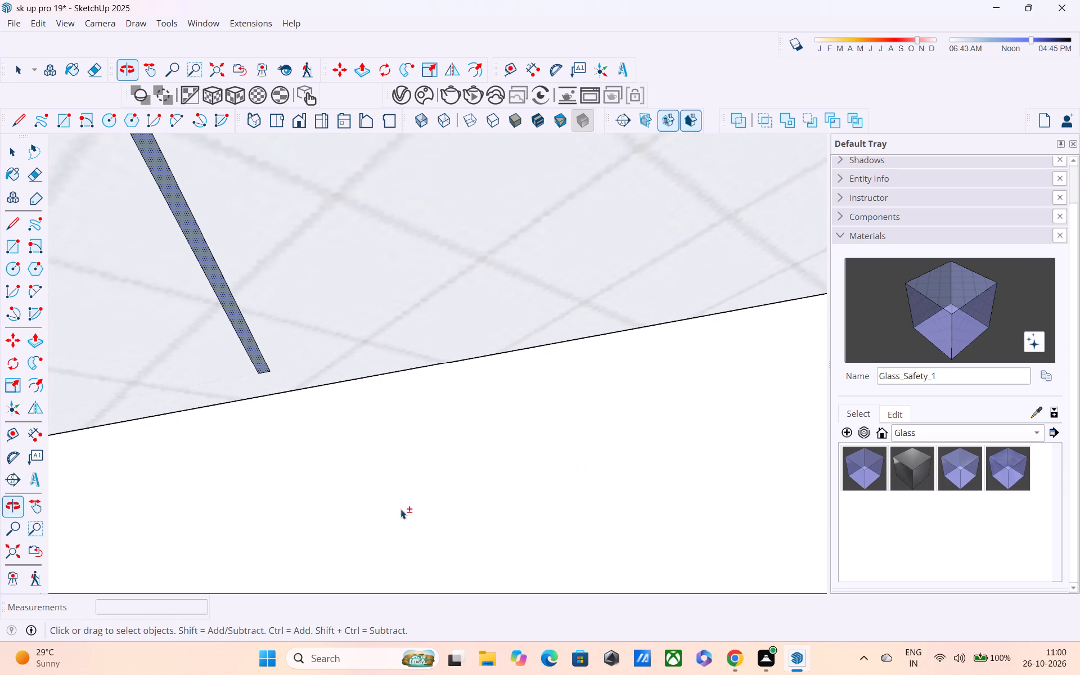
shift+middle_drag(798, 452, 508, 479)
shift+scroll(508, 479, down, 1)
click(961, 438)
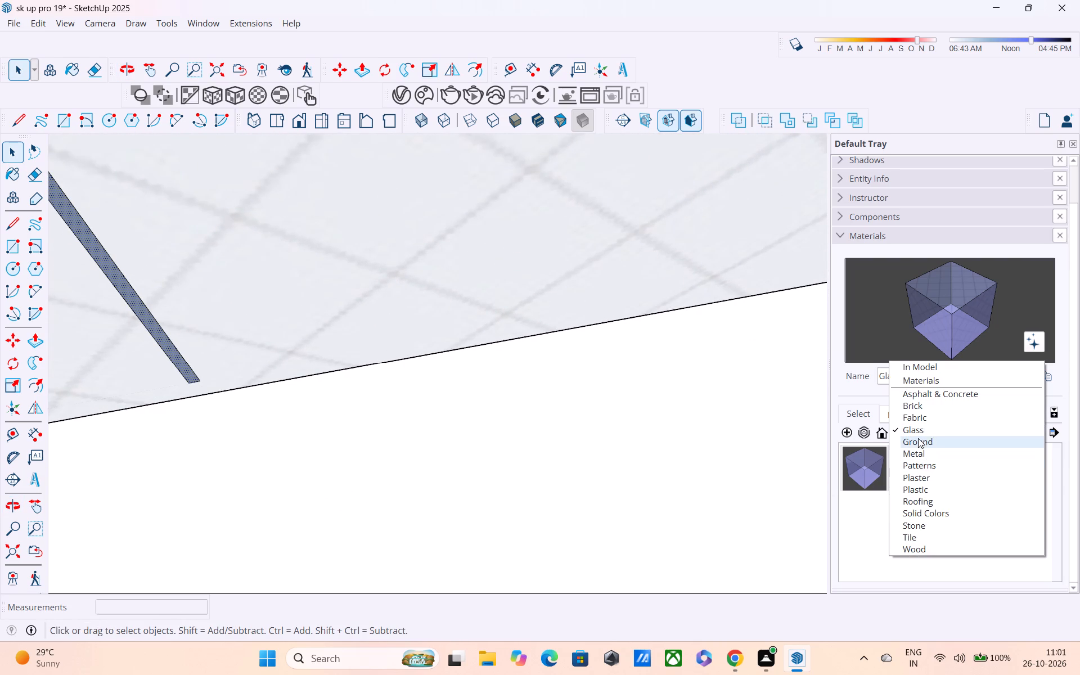
click(928, 516)
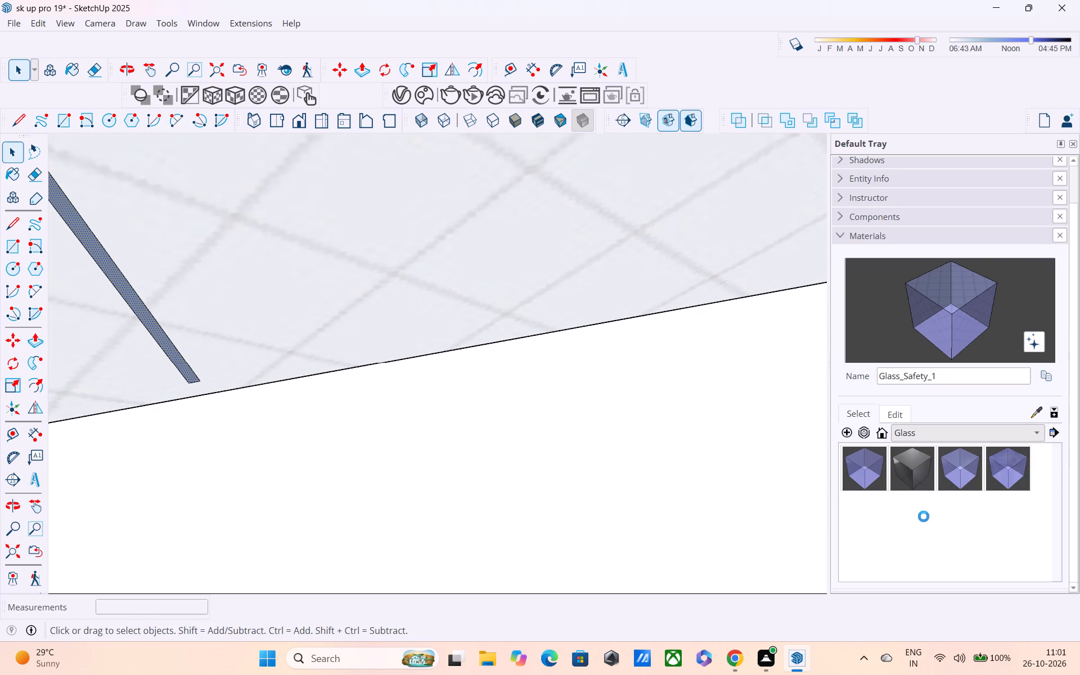
scroll(899, 501, down, 18)
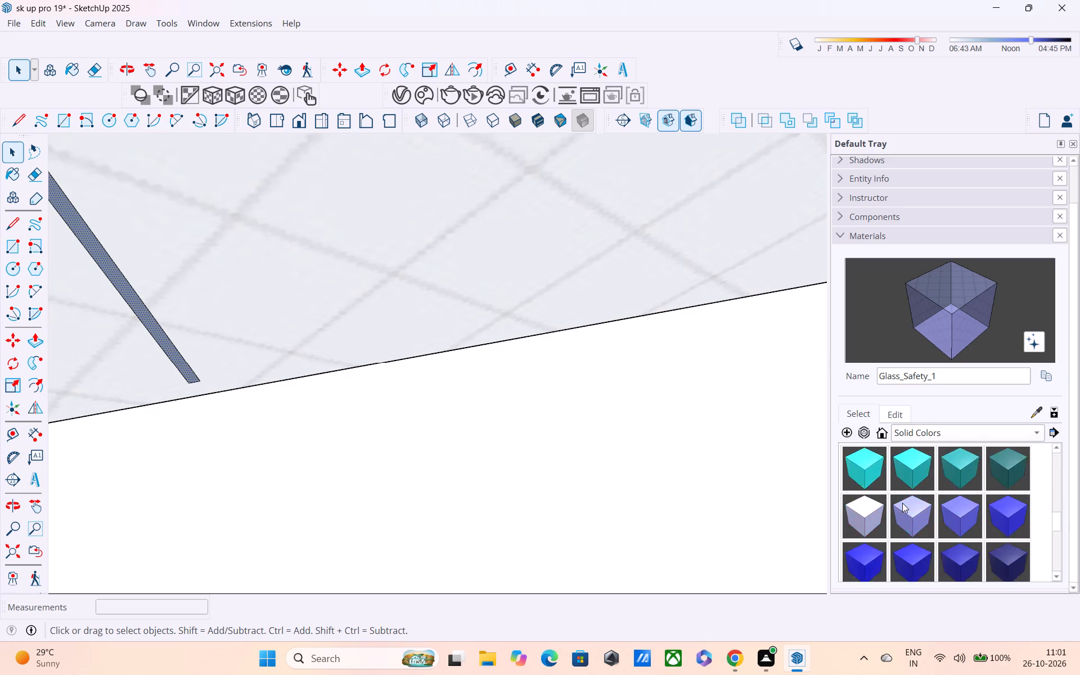
scroll(902, 503, down, 9)
scroll(901, 498, up, 1)
scroll(901, 498, down, 4)
scroll(902, 497, up, 2)
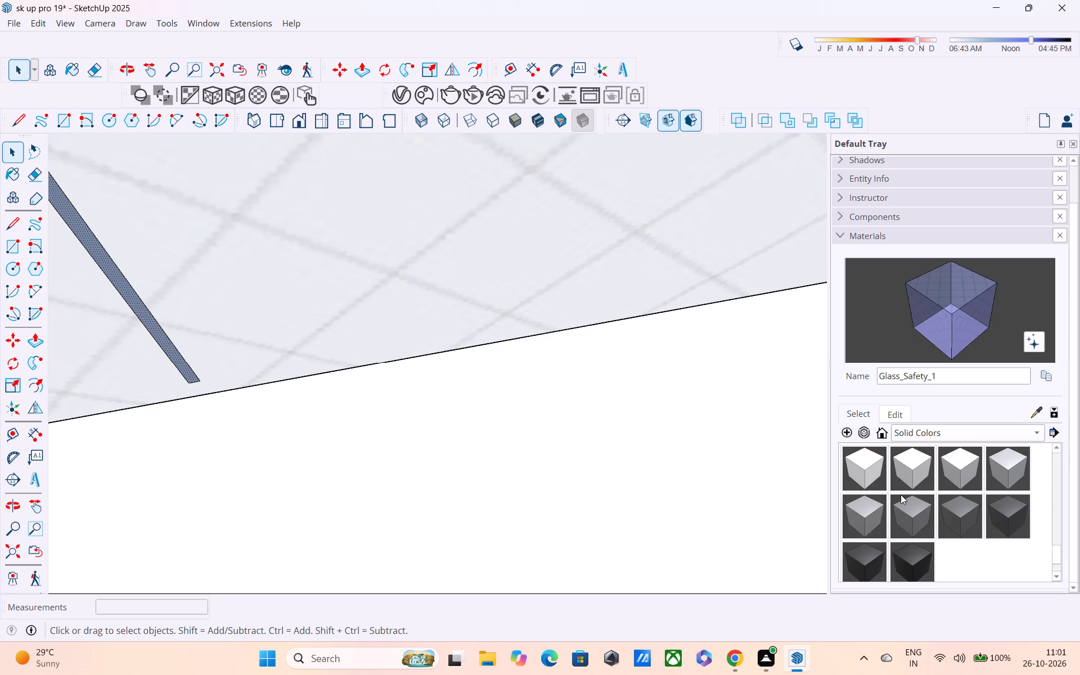
click(862, 463)
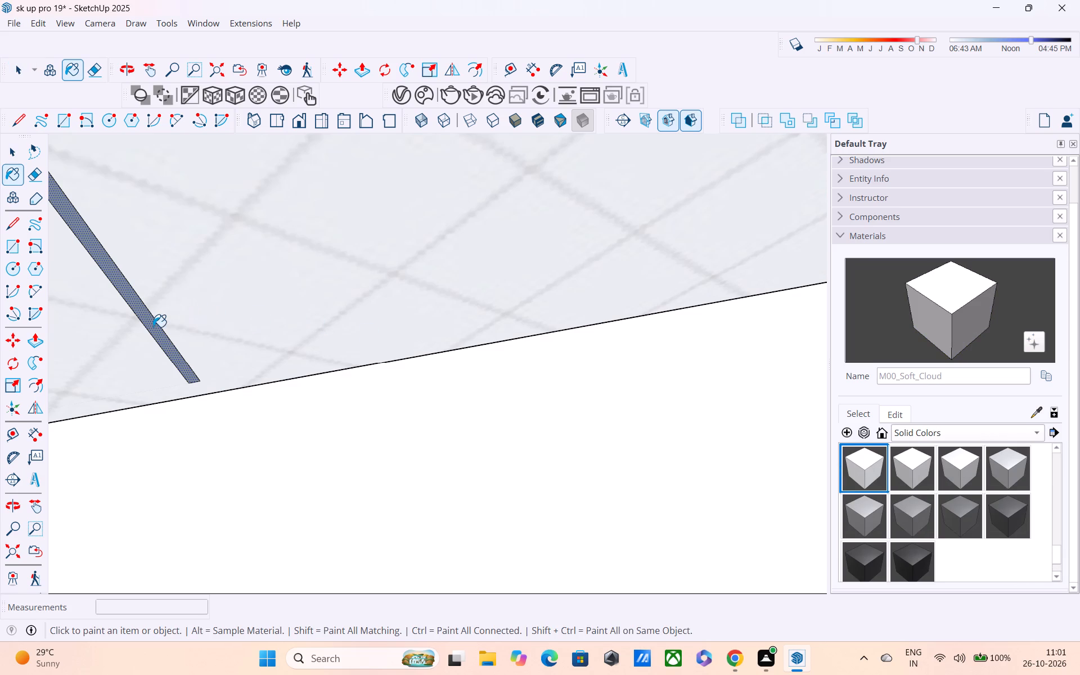
click(153, 327)
Select the painted narrow strip's face together with its two long edges and its bottom edge.
middle_drag(196, 361, 200, 316)
scroll(200, 316, down, 1)
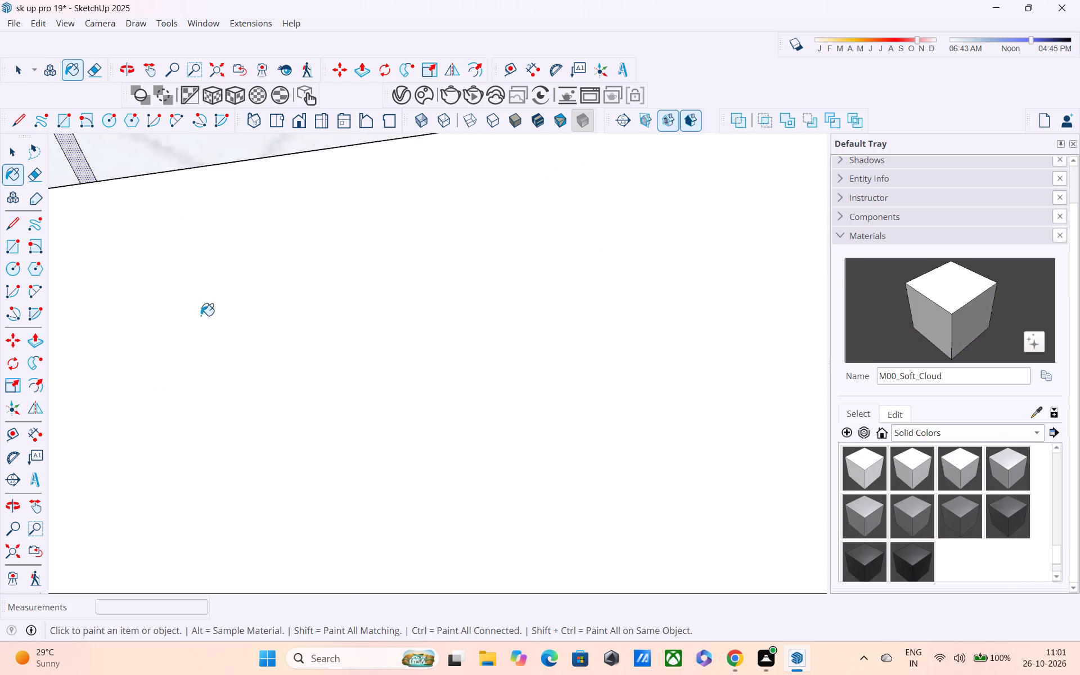
shift+middle_drag(214, 339, 301, 651)
key(space)
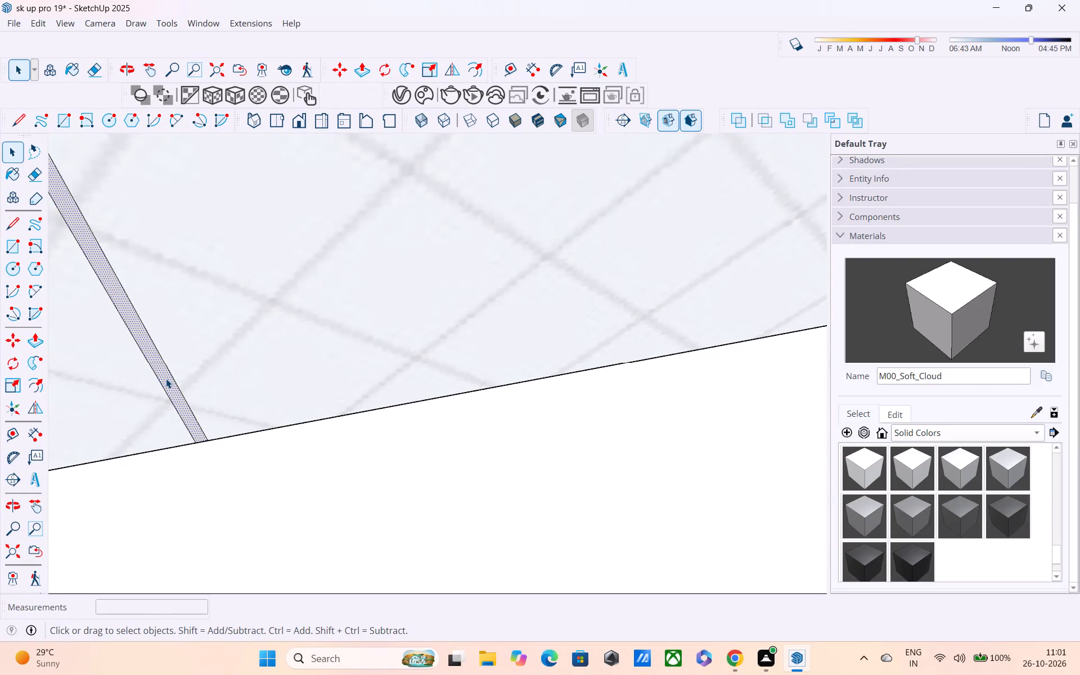
shift+click(166, 379)
shift+click(175, 379)
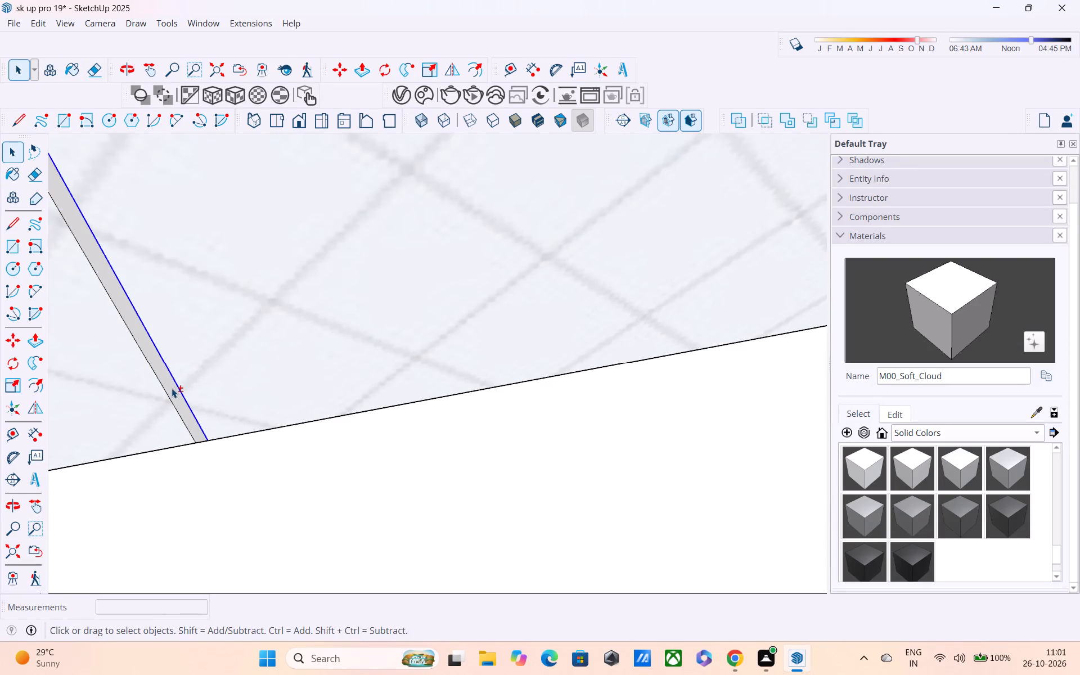
shift+click(172, 388)
shift+click(170, 402)
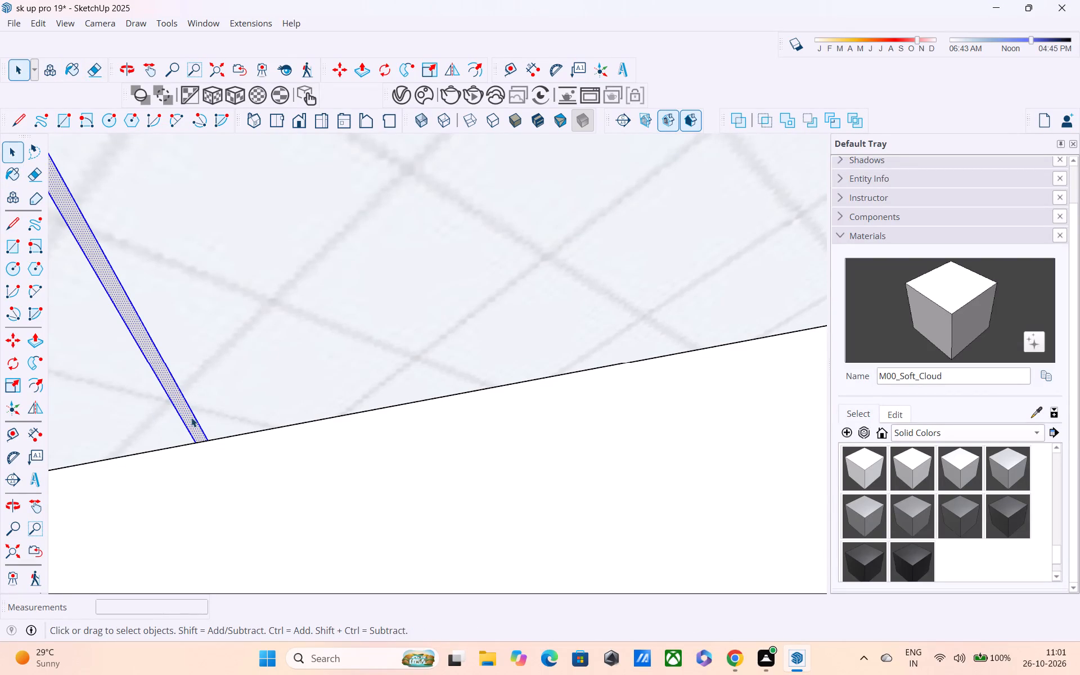
scroll(193, 421, up, 2)
middle_drag(194, 425, 227, 490)
scroll(242, 503, up, 5)
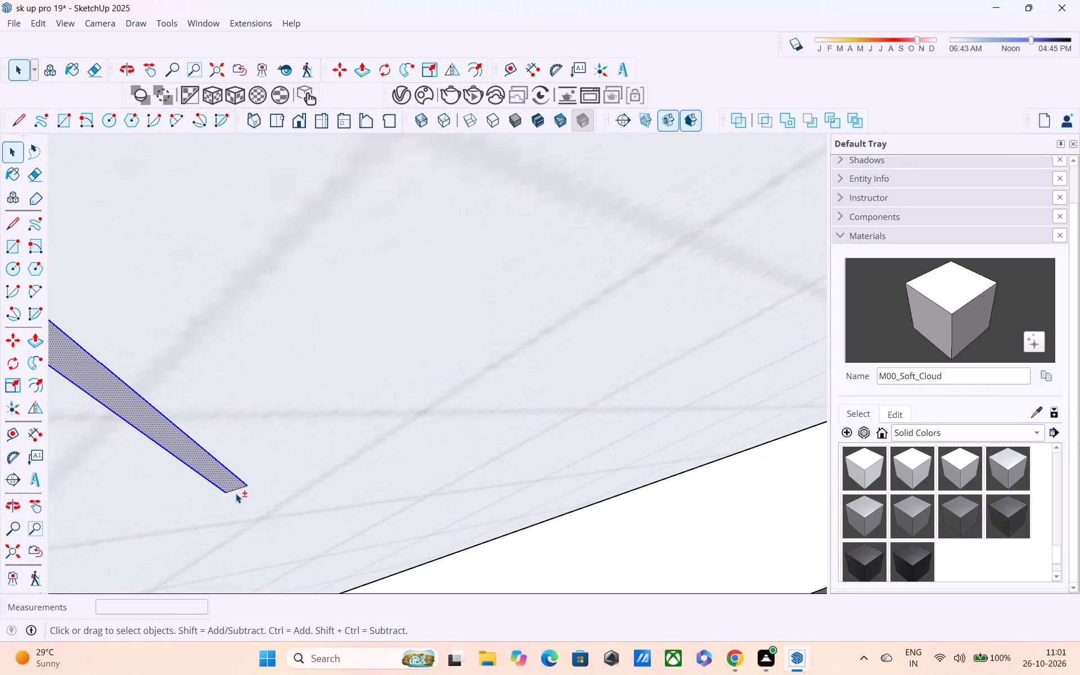
shift+click(235, 490)
Add the strip's short top edge under the balcony rail to the selection.
shift+scroll(210, 476, down, 2)
scroll(177, 472, down, 4)
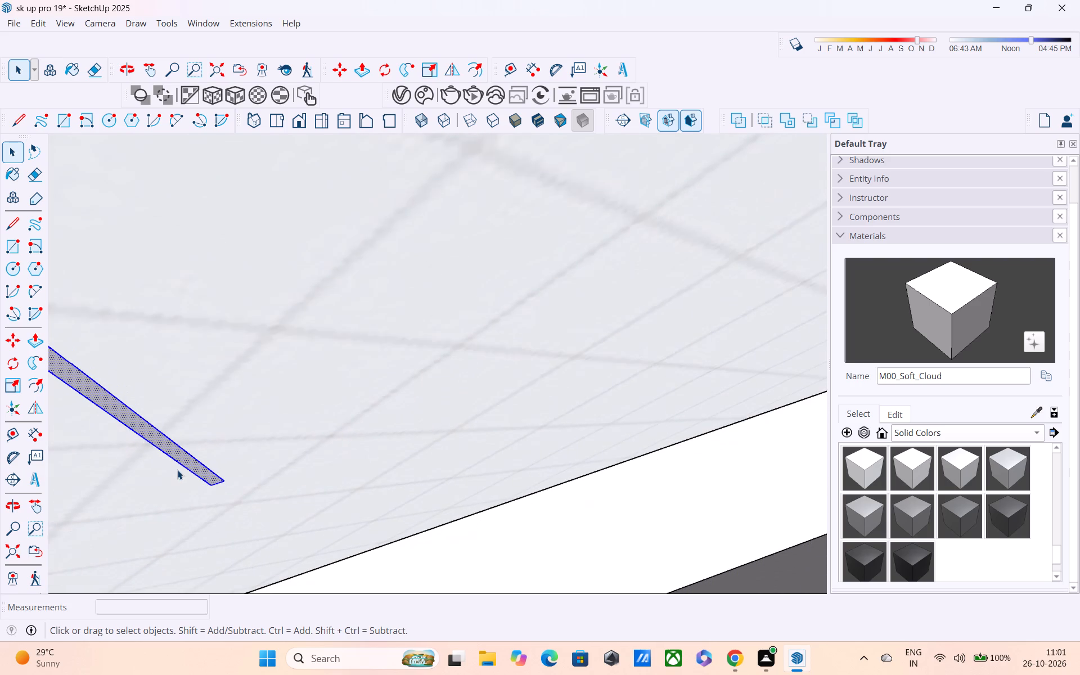
shift+middle_drag(177, 467, 479, 577)
scroll(470, 472, down, 6)
middle_drag(559, 420, 392, 600)
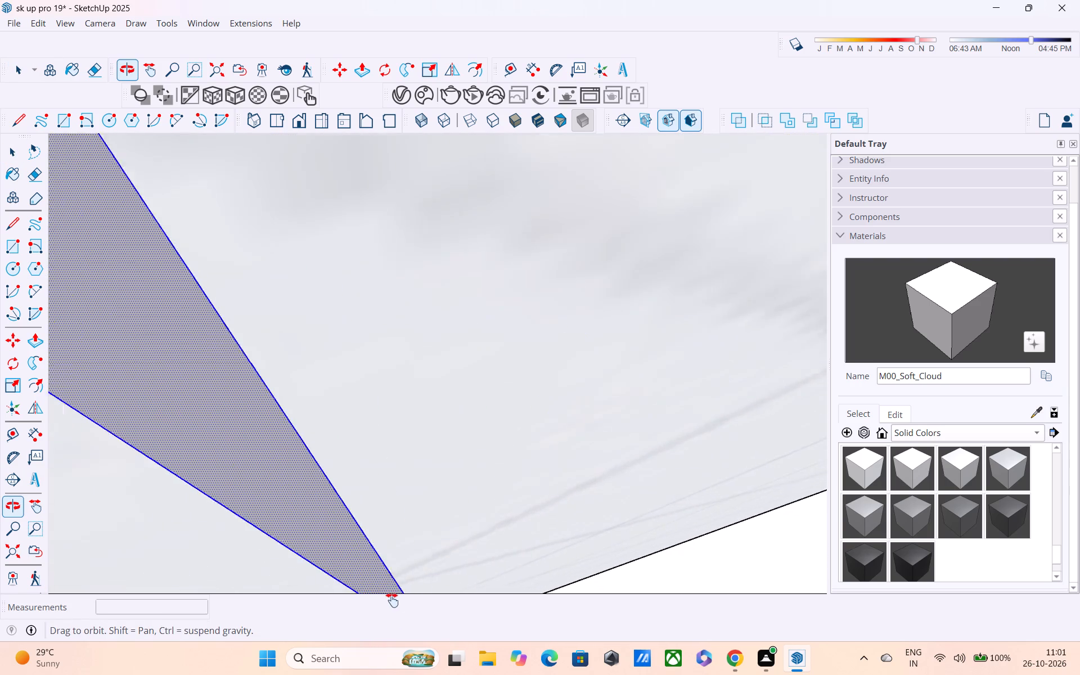
middle_drag(392, 600, 434, 620)
middle_drag(409, 519, 539, 593)
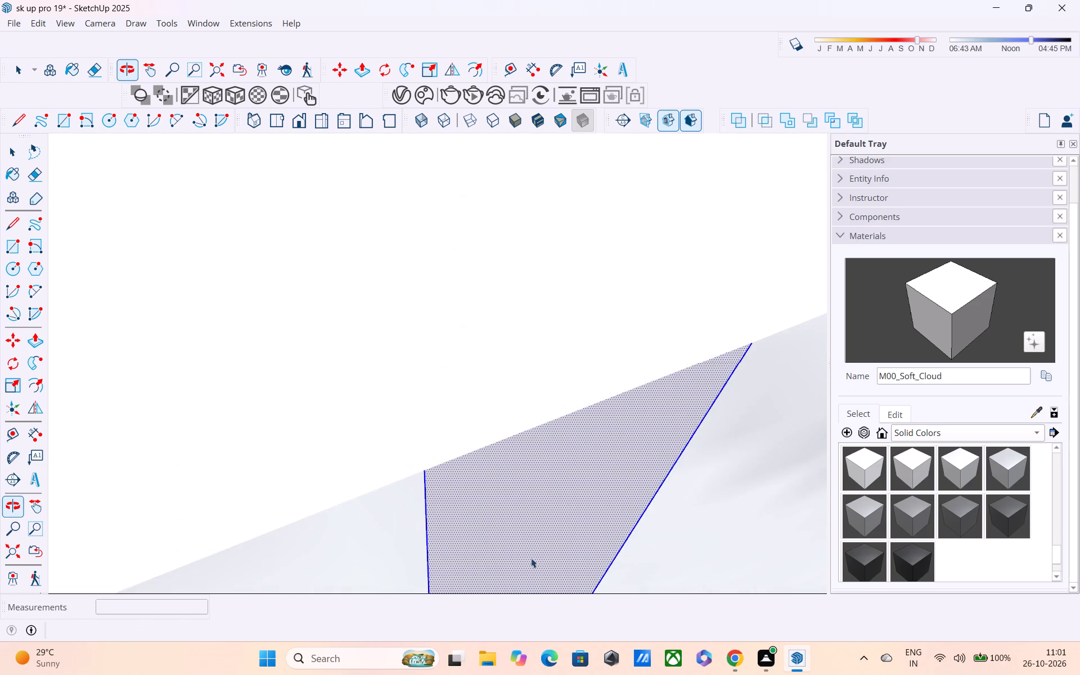
middle_drag(521, 486, 457, 317)
middle_drag(479, 453, 482, 501)
scroll(482, 501, up, 1)
scroll(476, 484, down, 10)
shift+middle_drag(499, 432, 516, 654)
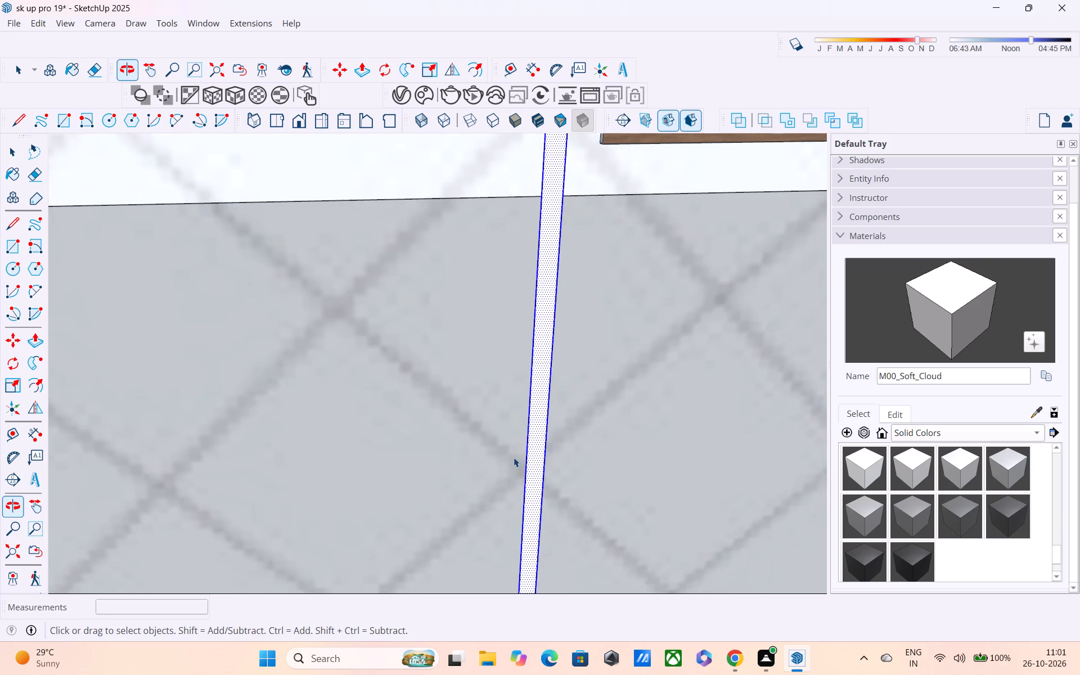
scroll(514, 453, down, 5)
scroll(531, 408, down, 10)
middle_drag(541, 385, 552, 606)
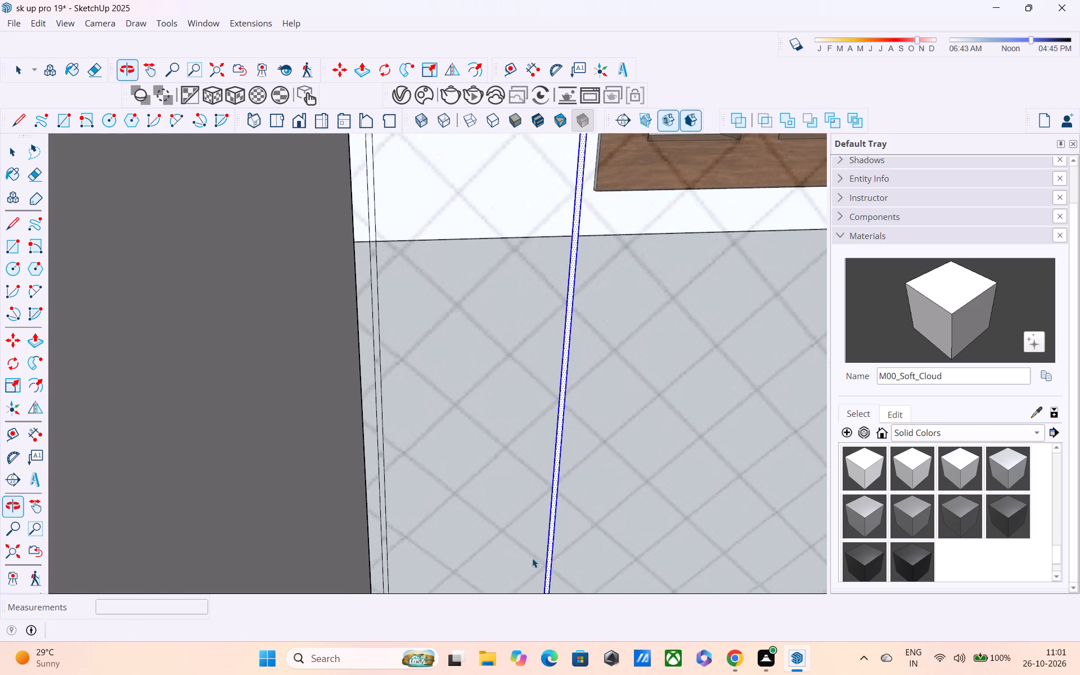
scroll(534, 417, down, 5)
middle_drag(546, 438, 333, 476)
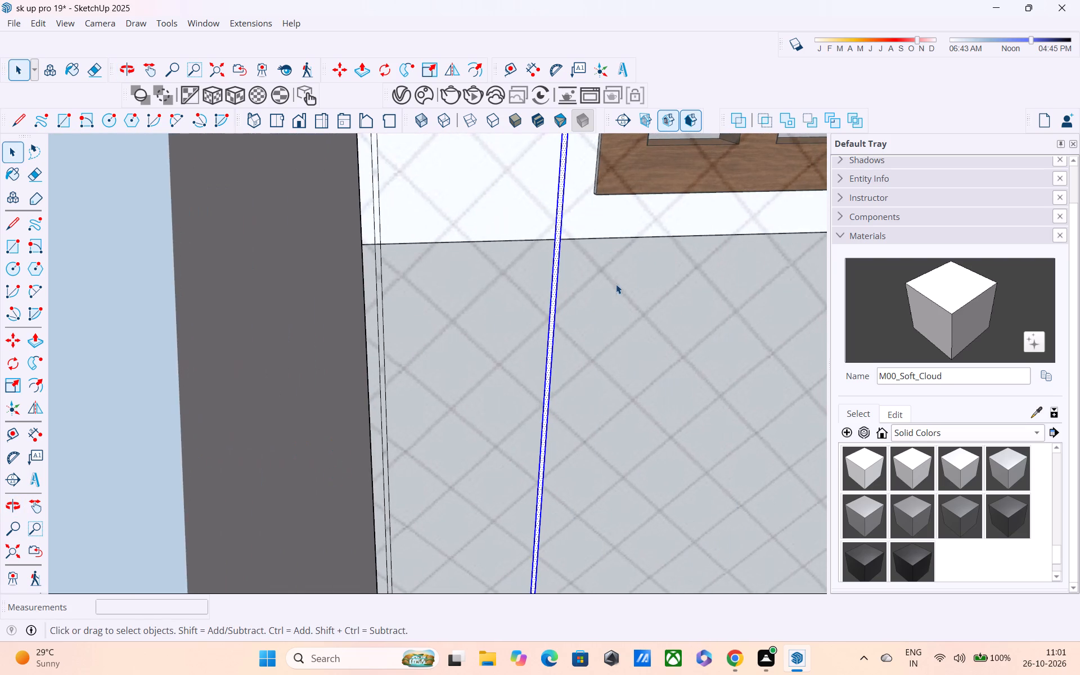
scroll(616, 283, down, 4)
middle_drag(648, 291, 263, 388)
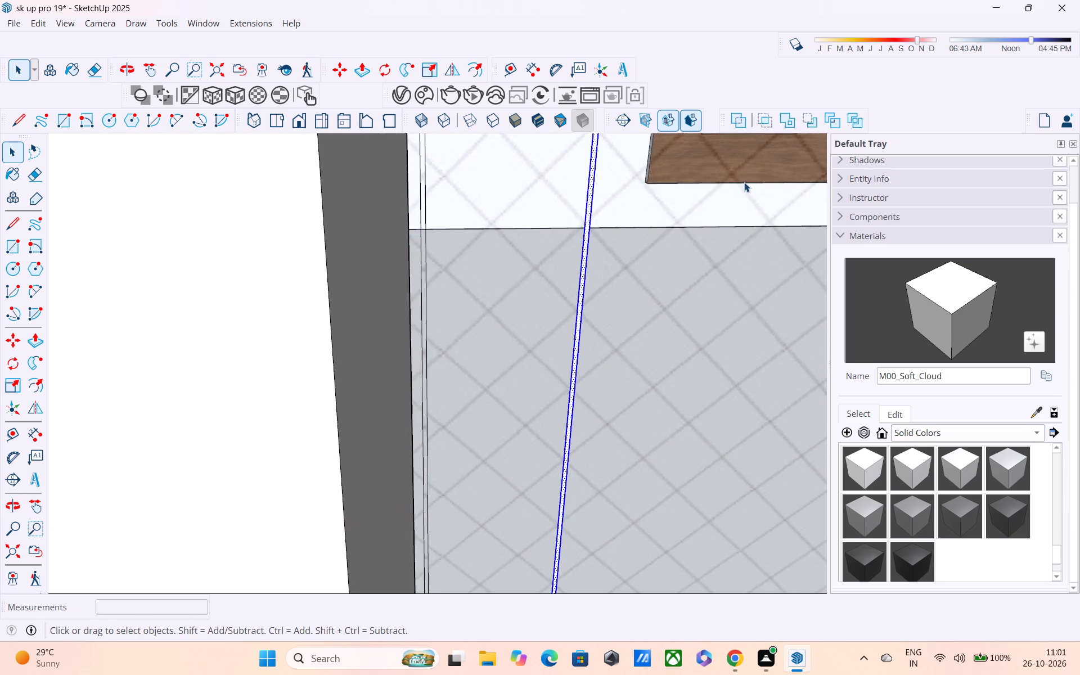
scroll(744, 182, down, 3)
middle_drag(733, 186, 557, 445)
scroll(541, 277, down, 4)
shift+middle_drag(638, 248, 622, 534)
middle_drag(552, 424, 542, 255)
scroll(524, 364, up, 4)
scroll(471, 384, up, 2)
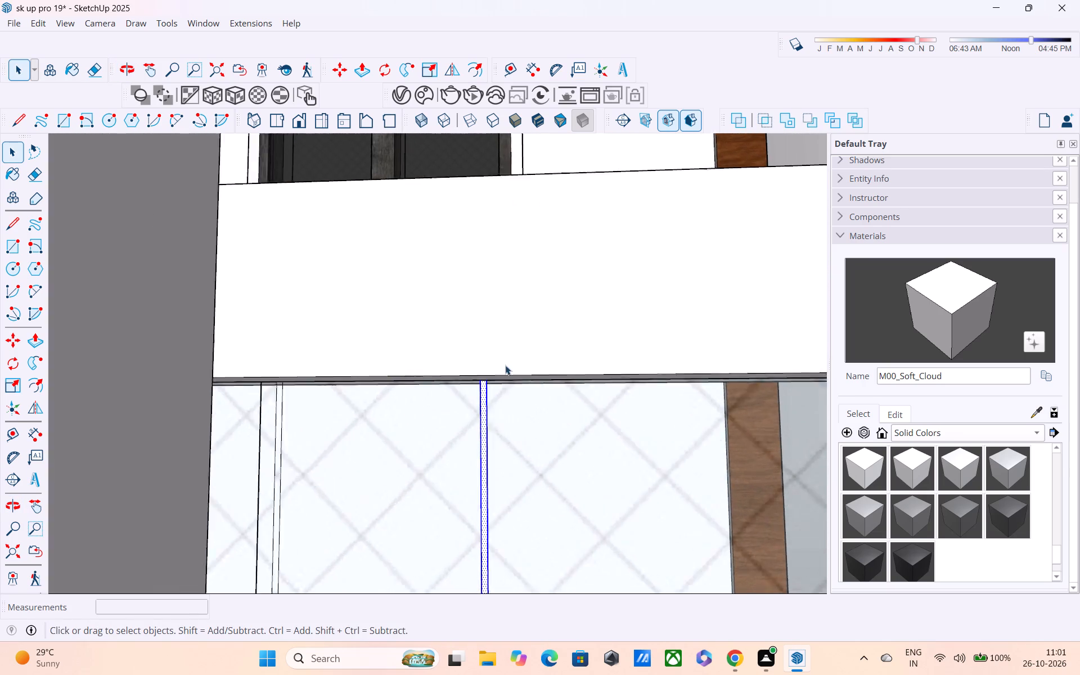
scroll(505, 365, up, 4)
scroll(452, 397, up, 20)
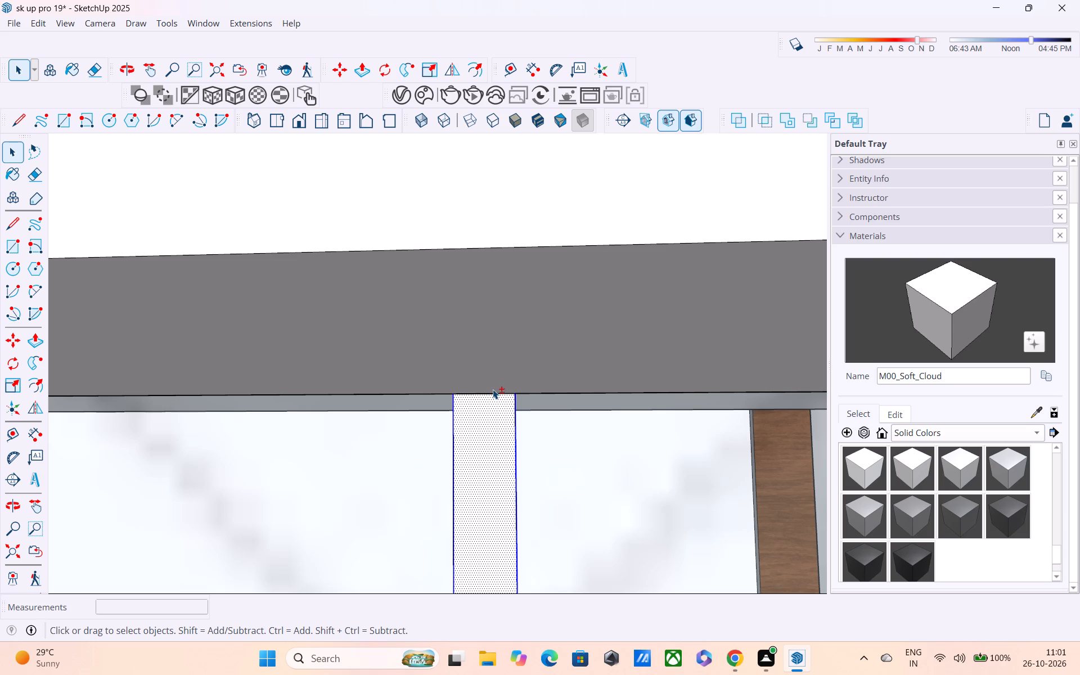
shift+click(494, 395)
Copy the selected narrow strip along the underside of the balcony rail to near the glass panel's far end, about 6' 9 5/16" away.
shift+scroll(498, 398, down, 6)
scroll(522, 408, down, 1)
shift+middle_drag(518, 396, 514, 375)
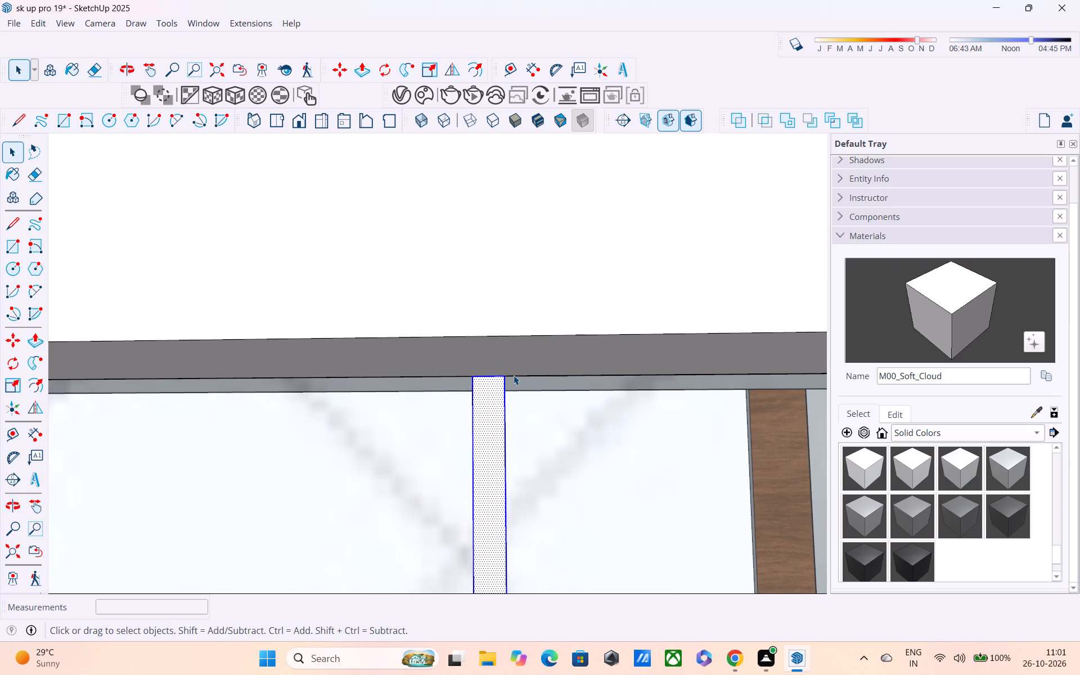
key(m)
scroll(506, 384, up, 2)
click(506, 377)
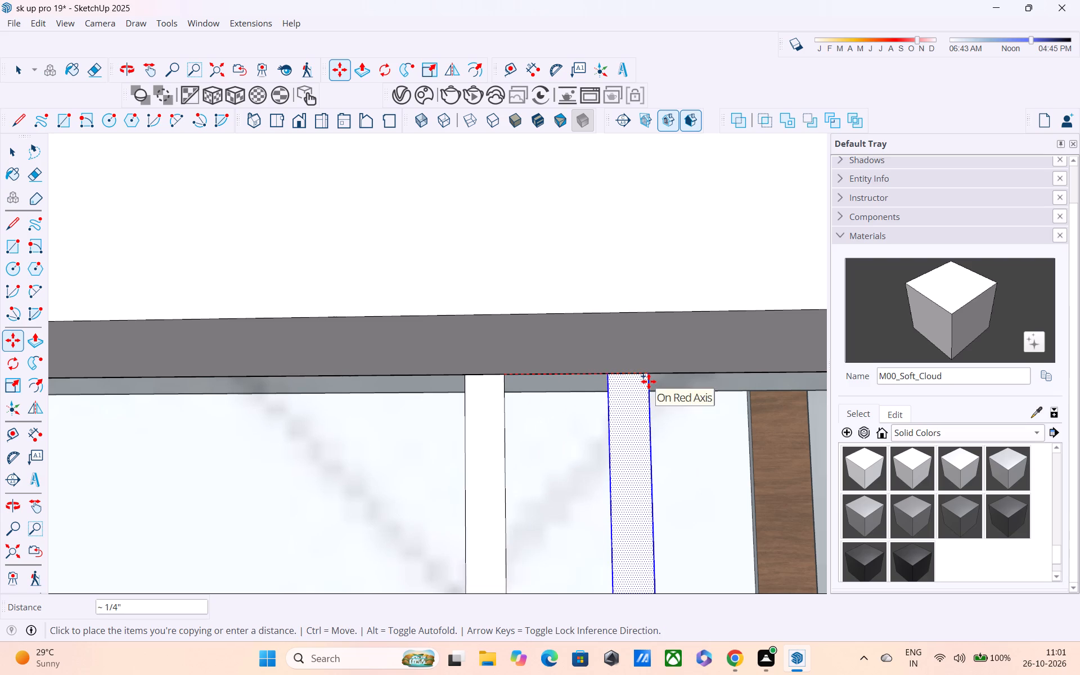
scroll(649, 381, down, 2)
shift+middle_drag(704, 381, 365, 436)
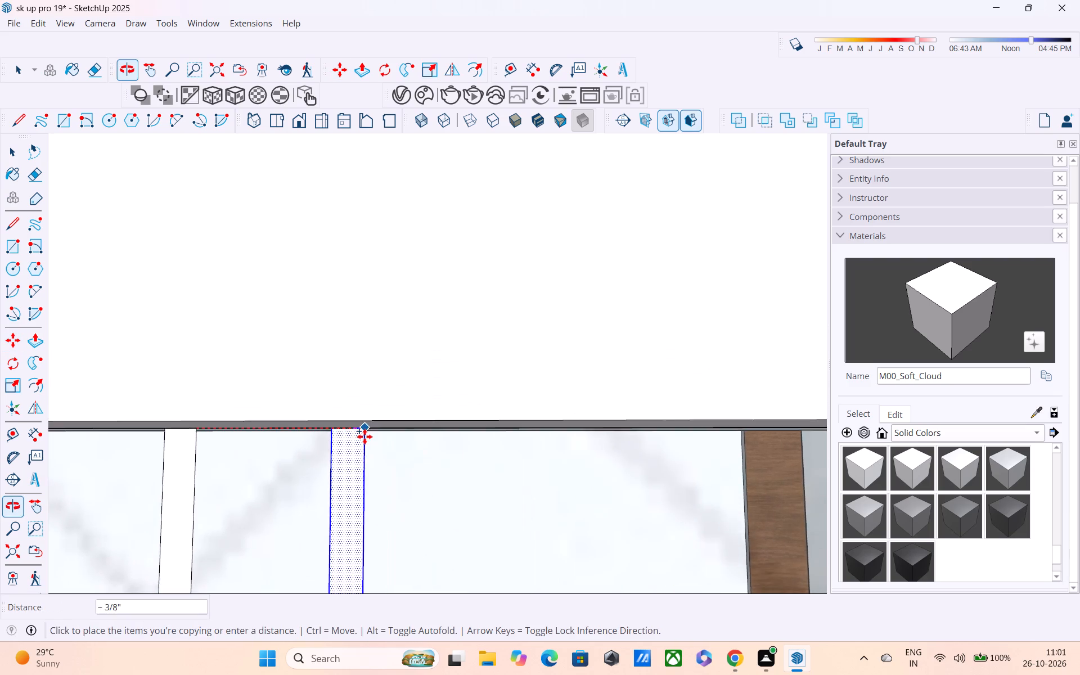
scroll(370, 436, down, 6)
middle_drag(609, 426, 546, 385)
middle_drag(666, 435, 519, 405)
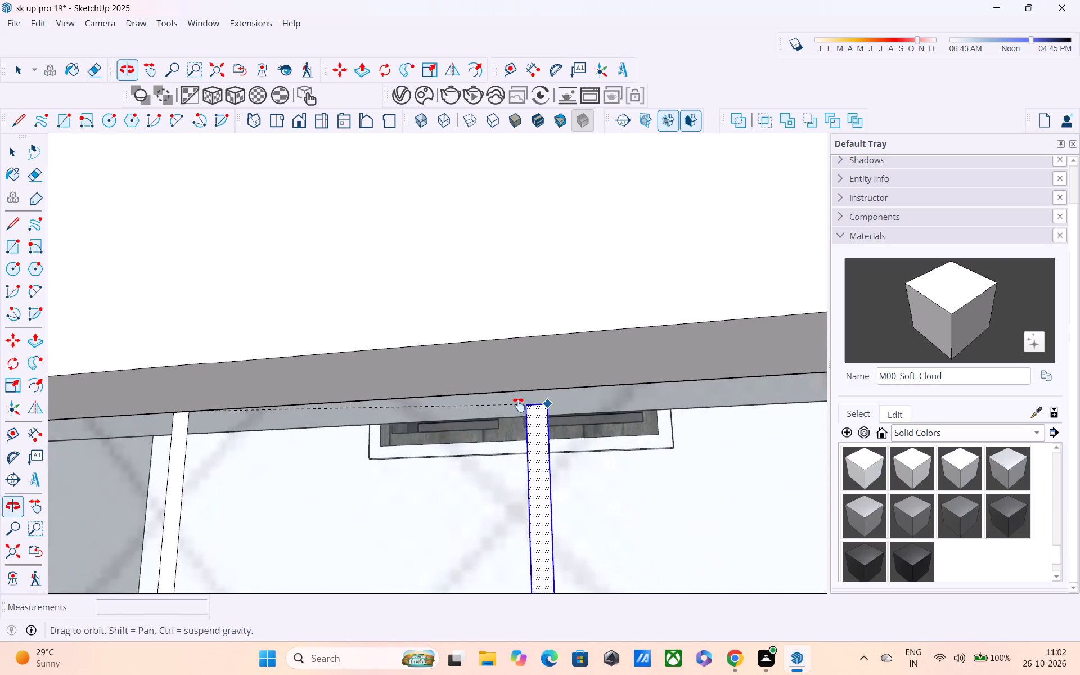
middle_drag(519, 405, 357, 405)
shift+middle_drag(634, 379, 238, 412)
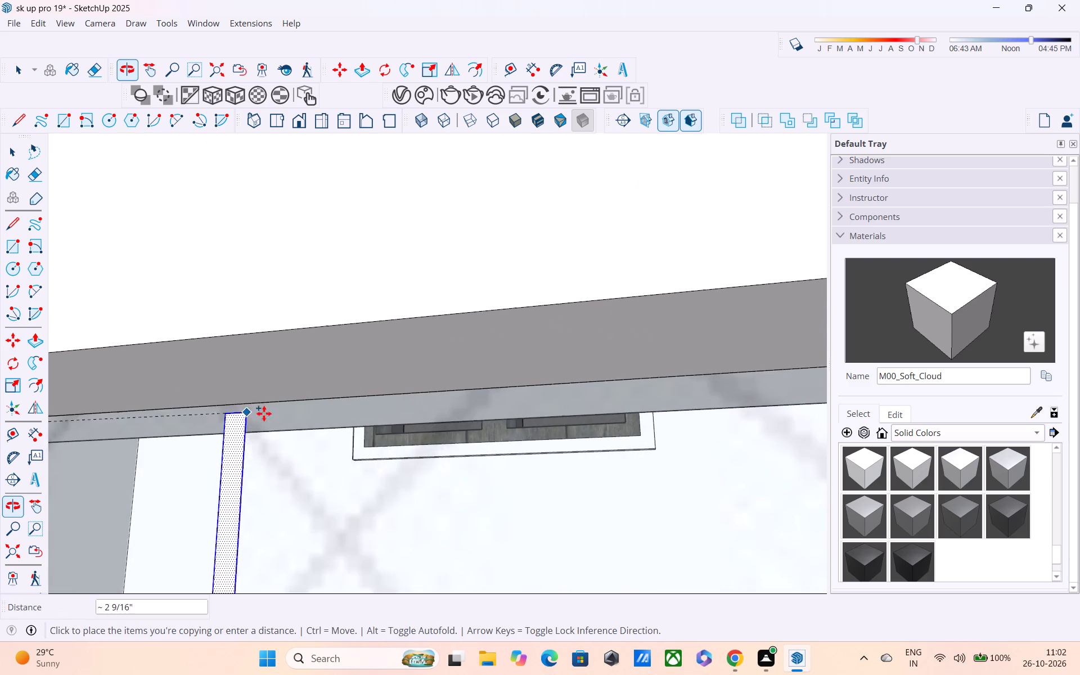
scroll(286, 416, down, 5)
middle_drag(542, 401, 224, 409)
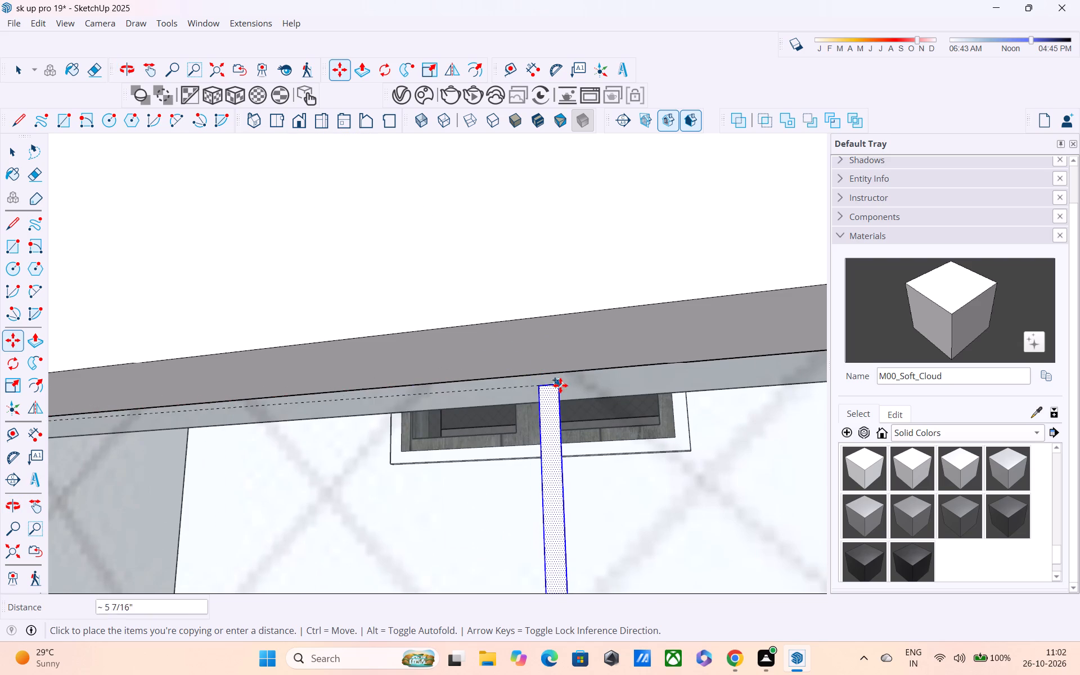
shift+middle_drag(560, 385, 175, 395)
scroll(391, 382, down, 4)
shift+middle_drag(571, 343, 345, 349)
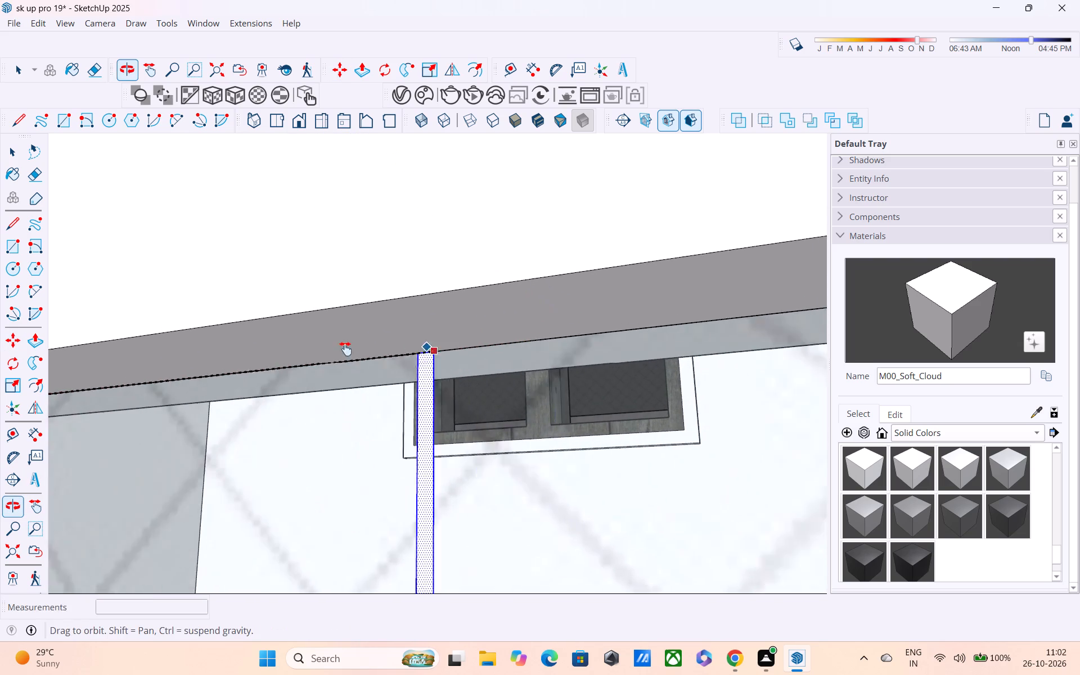
shift+middle_drag(345, 349, 172, 362)
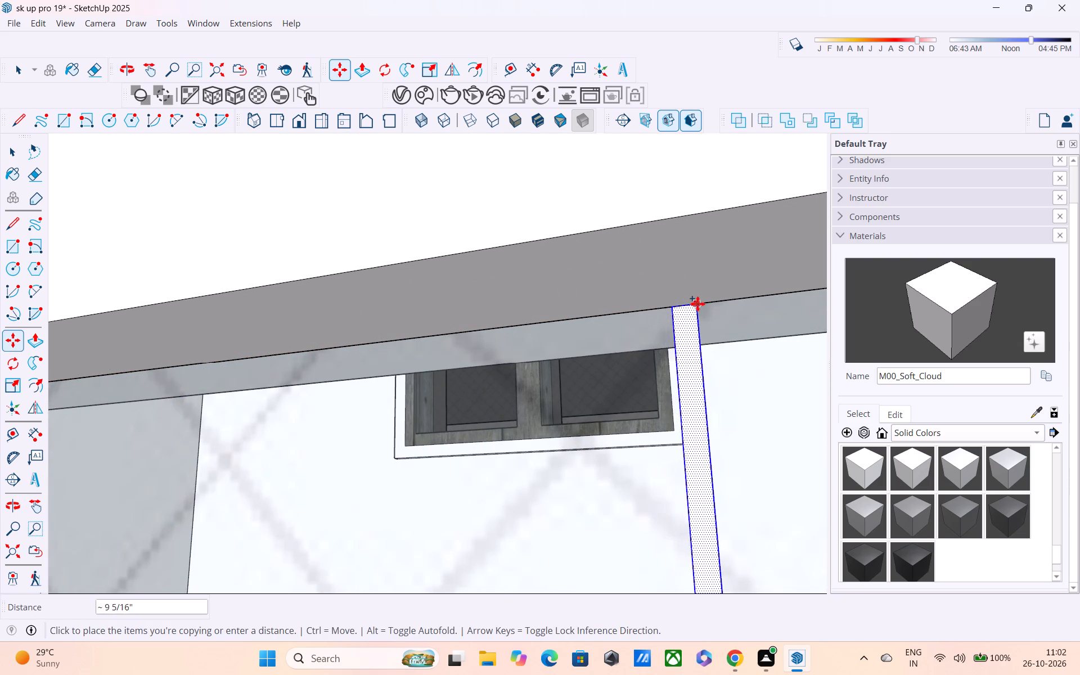
middle_drag(697, 304, 245, 360)
scroll(285, 365, down, 6)
shift+middle_drag(625, 319, 265, 362)
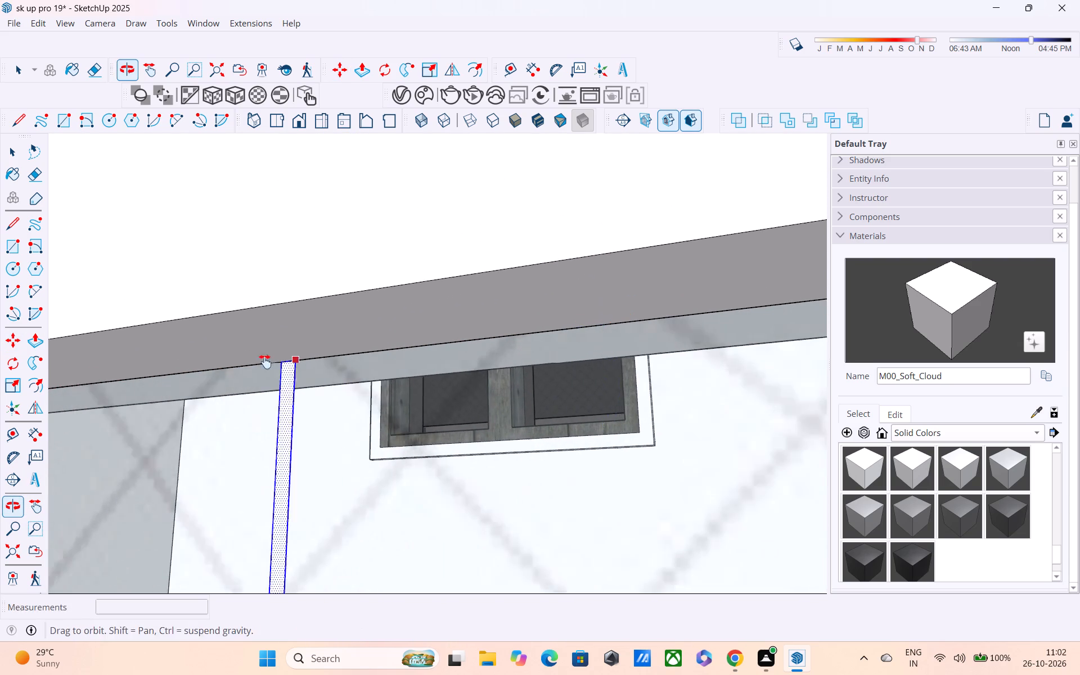
shift+middle_drag(265, 362, 77, 381)
middle_drag(537, 339, 110, 372)
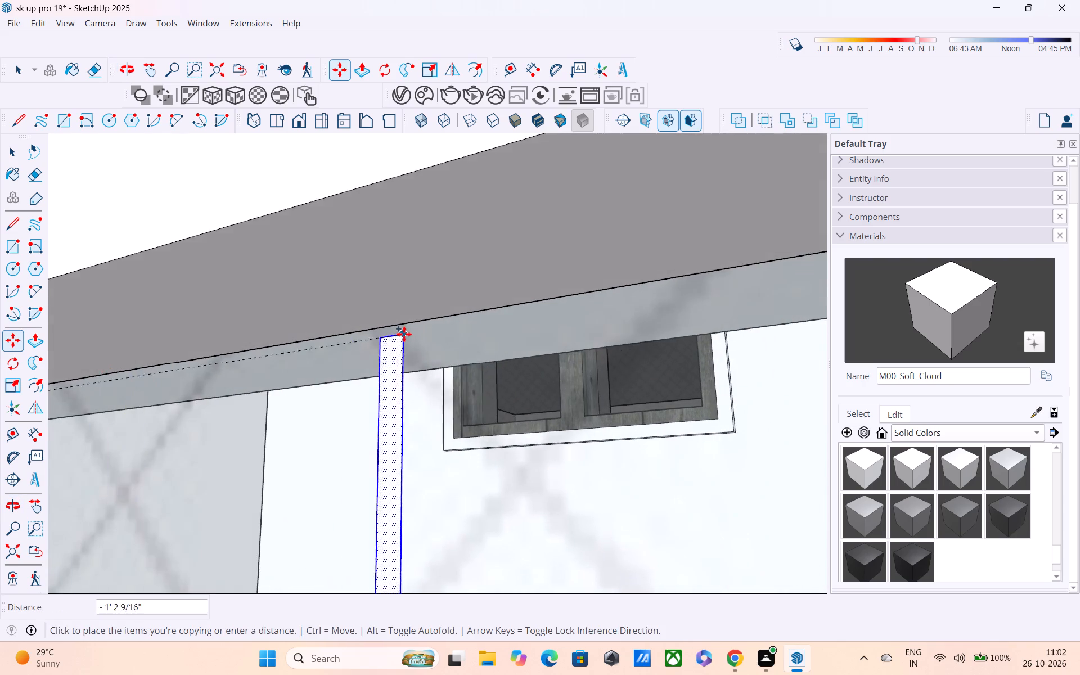
scroll(407, 334, down, 5)
middle_drag(535, 309, 211, 323)
scroll(592, 239, down, 3)
middle_drag(672, 238, 364, 307)
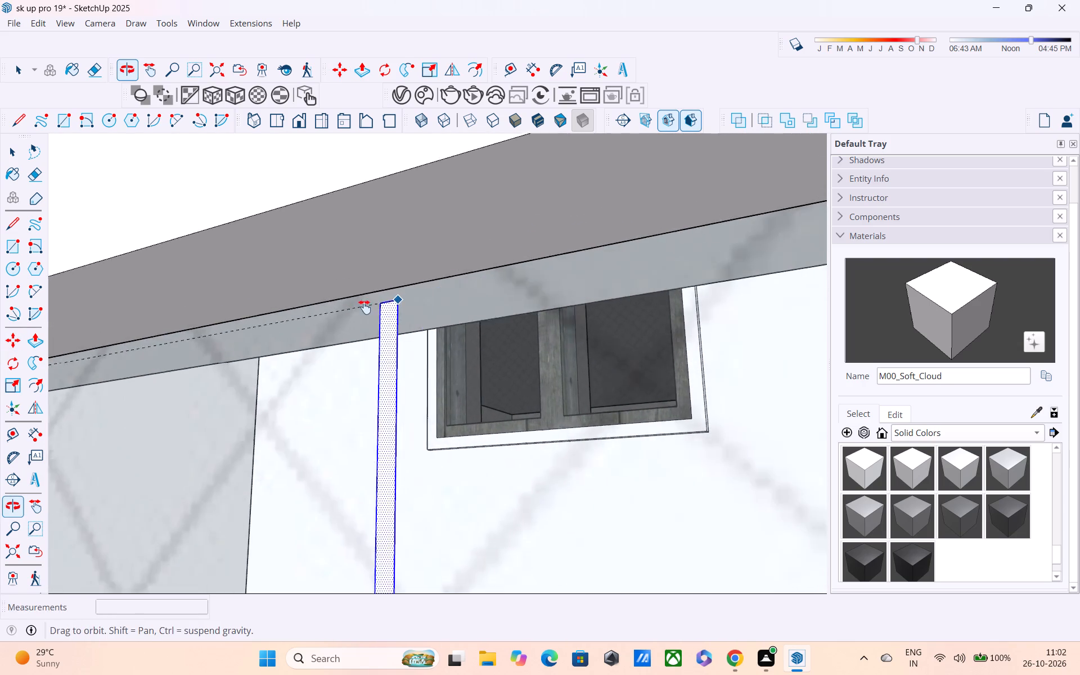
middle_drag(364, 307, 276, 325)
scroll(436, 297, down, 4)
shift+middle_drag(618, 250, 209, 327)
scroll(338, 293, down, 4)
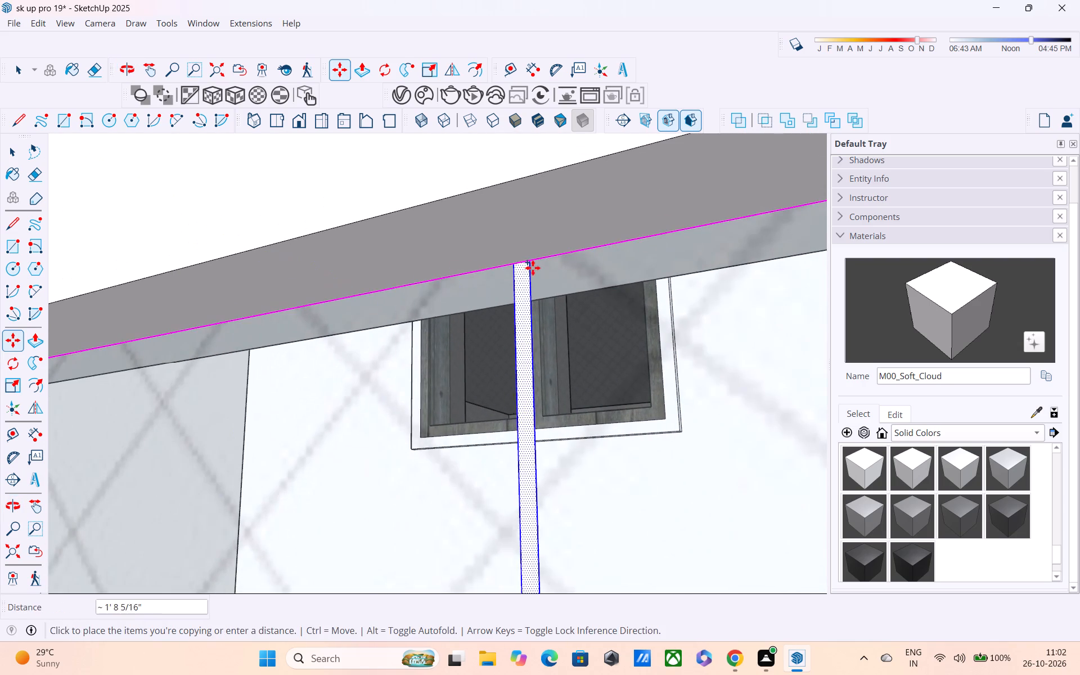
middle_drag(535, 268, 64, 315)
middle_drag(390, 263, 249, 287)
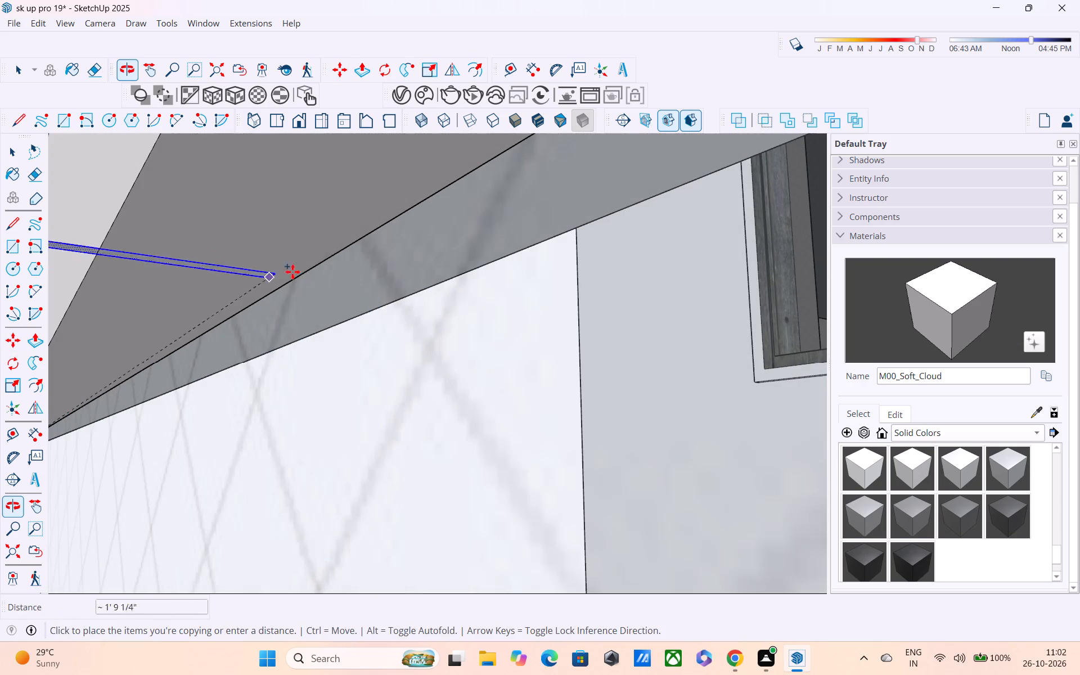
middle_drag(443, 233, 128, 262)
scroll(169, 273, down, 5)
scroll(231, 285, down, 2)
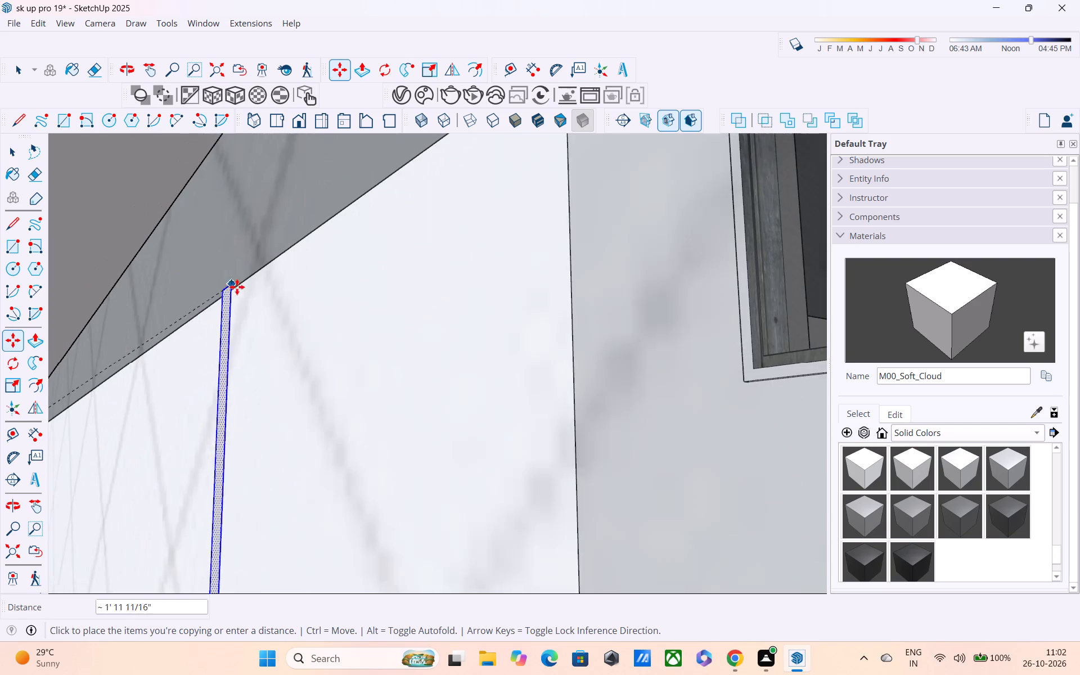
scroll(237, 287, down, 3)
middle_drag(245, 298, 497, 311)
scroll(334, 303, down, 1)
scroll(492, 310, down, 16)
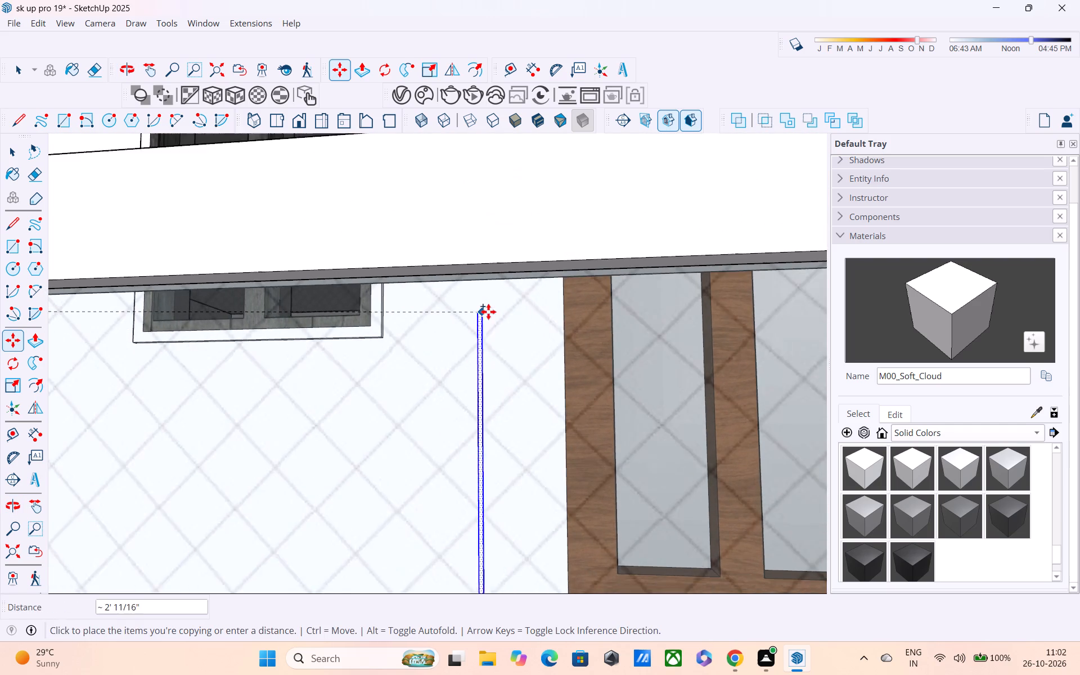
scroll(488, 312, down, 2)
middle_drag(492, 310, 201, 330)
scroll(236, 331, down, 9)
scroll(434, 307, down, 6)
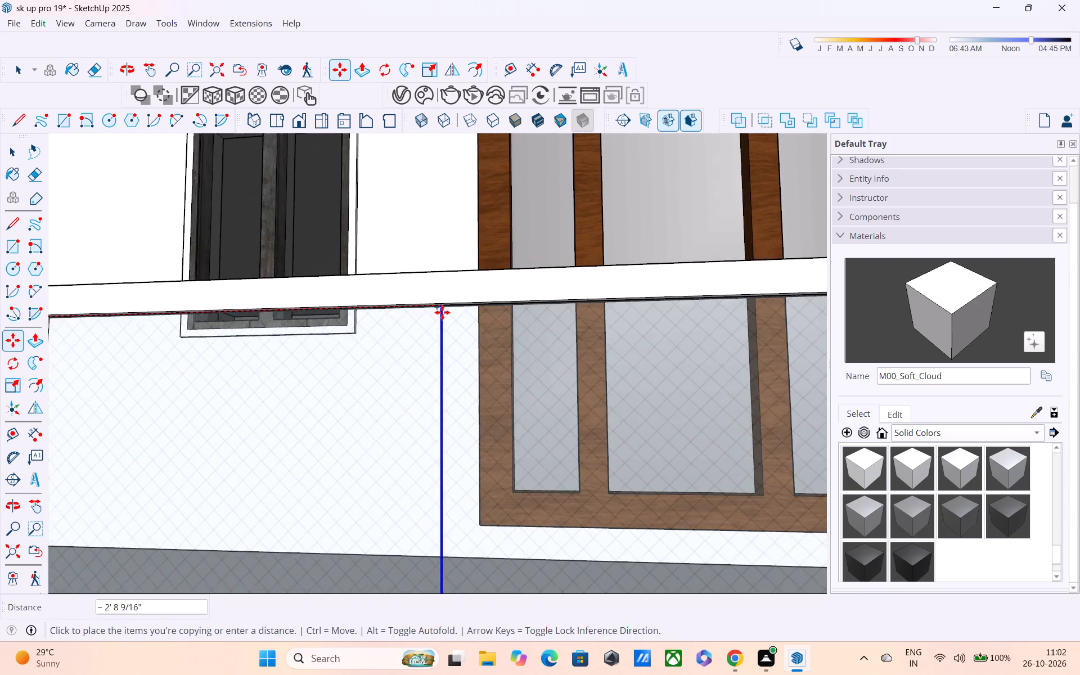
scroll(444, 313, down, 3)
middle_drag(446, 317, 161, 348)
scroll(219, 349, down, 6)
middle_drag(374, 337, 421, 353)
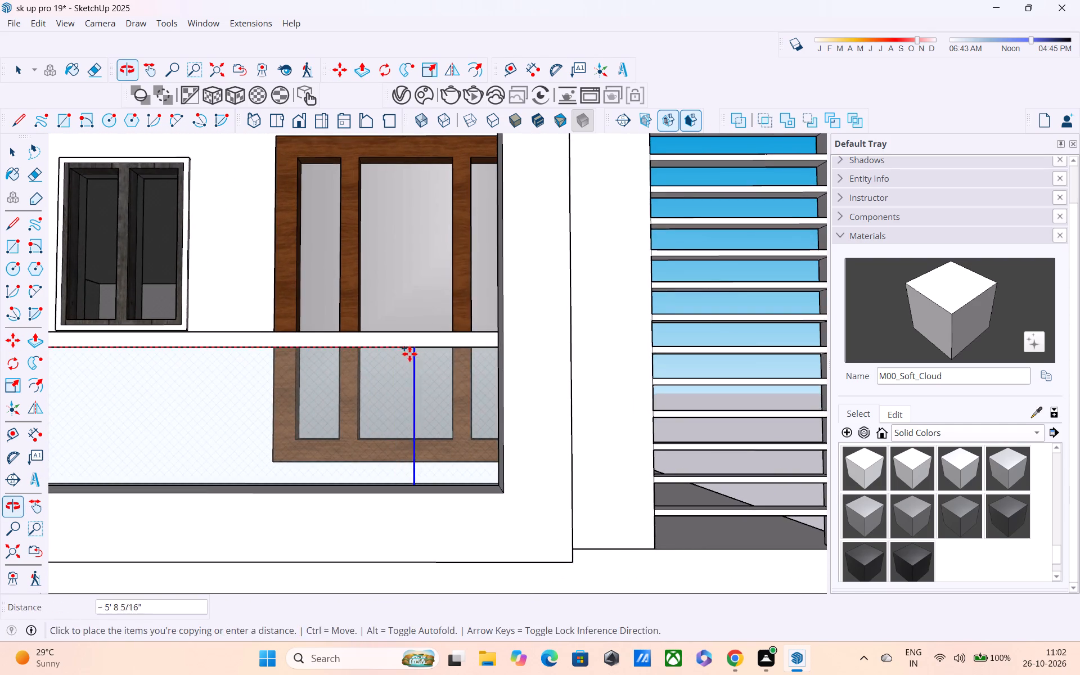
middle_drag(403, 354, 84, 367)
middle_drag(120, 371, 304, 349)
scroll(284, 349, up, 10)
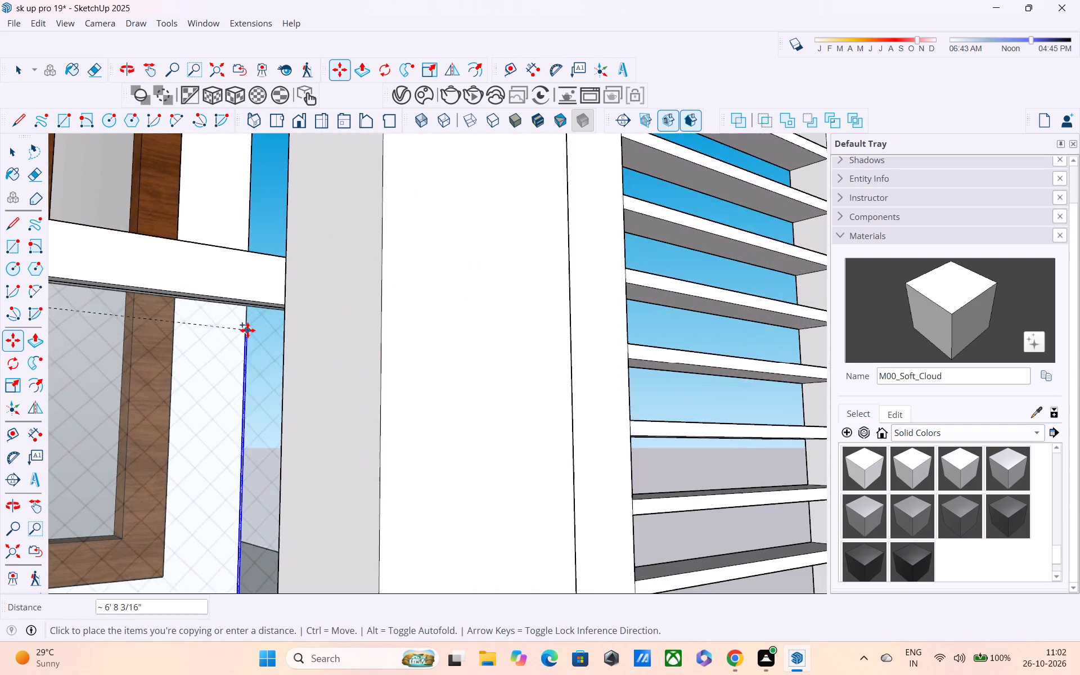
scroll(251, 319, up, 5)
middle_drag(254, 307, 278, 258)
scroll(281, 256, up, 11)
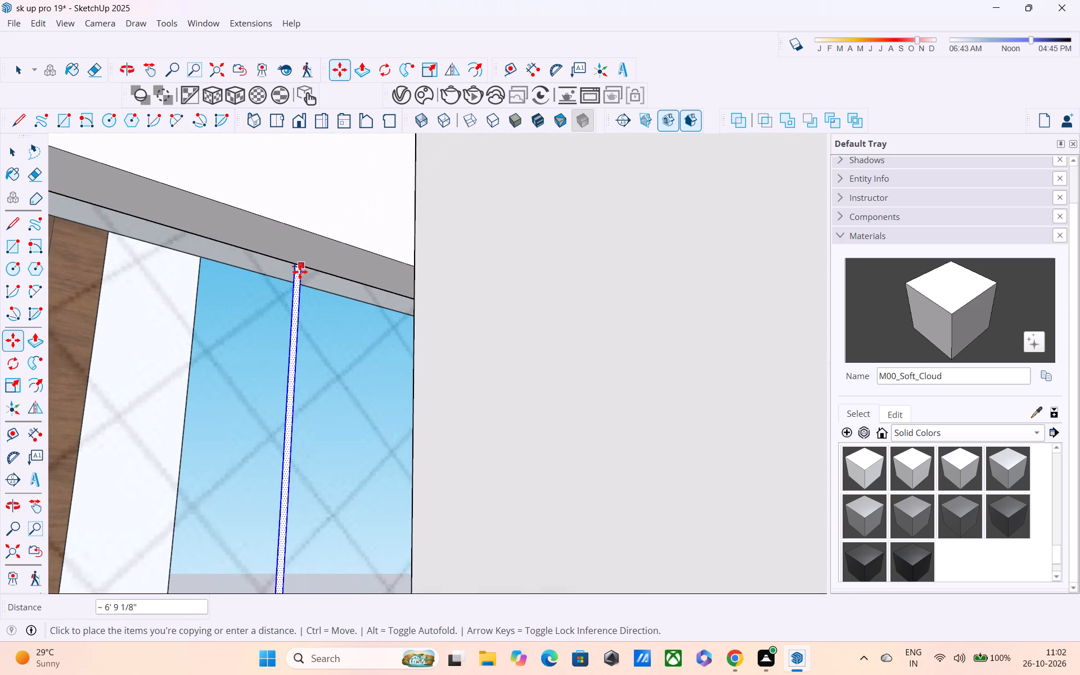
scroll(308, 281, up, 3)
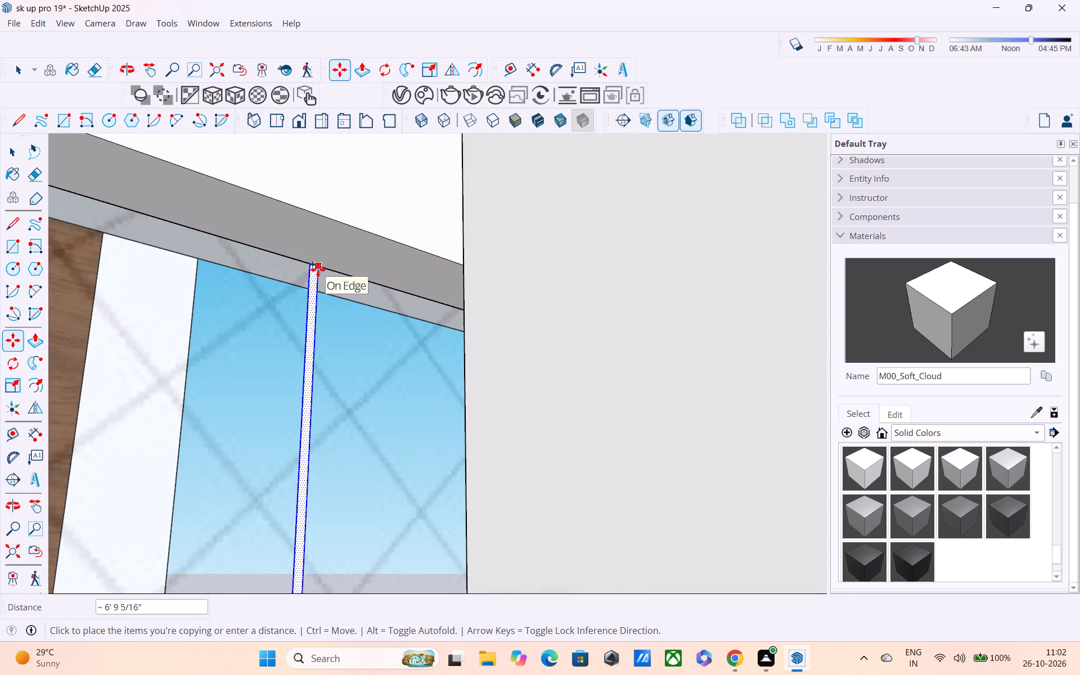
middle_drag(318, 269, 307, 304)
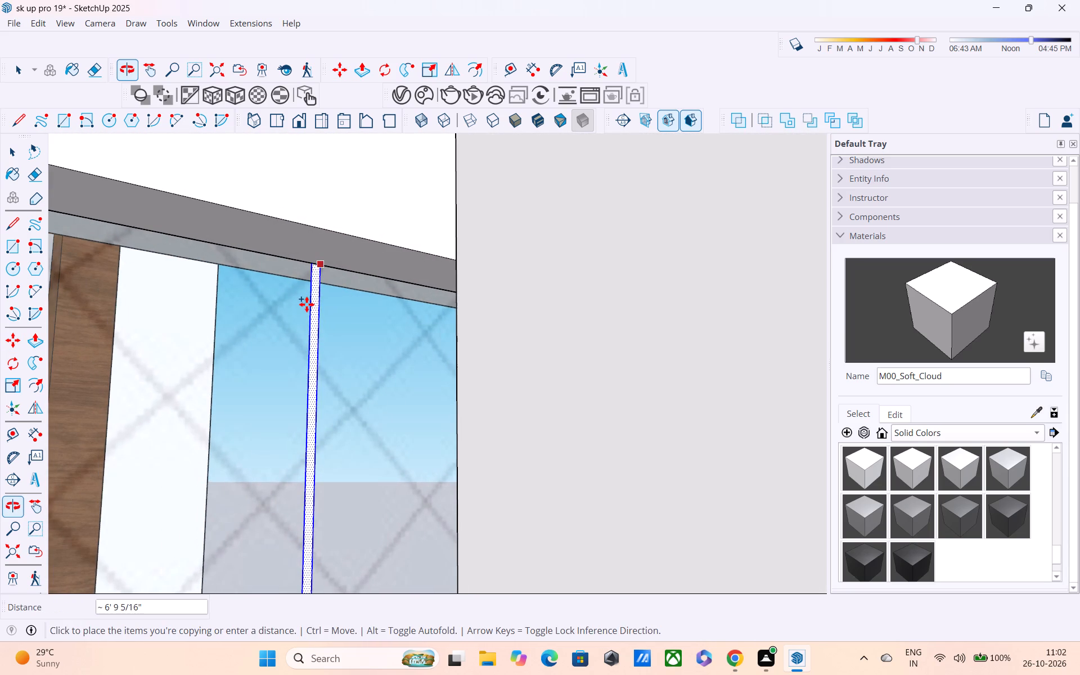
click(307, 304)
Divide the distance between the original strip and its copy into an array of 200 equal spaces.
scroll(311, 309, down, 5)
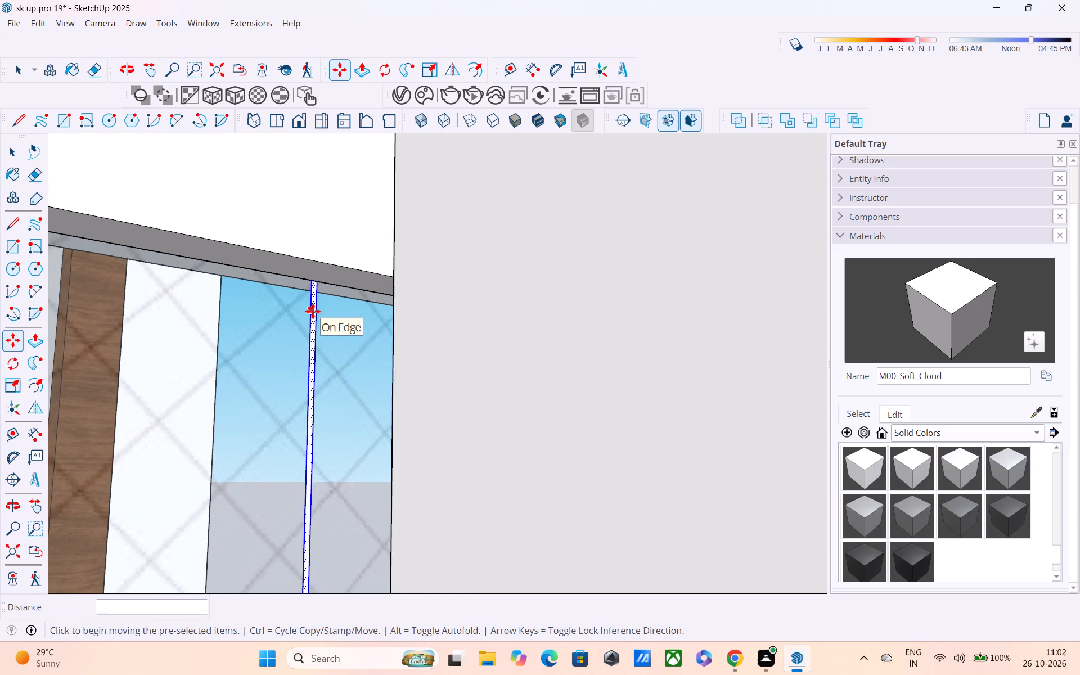
key(slash)
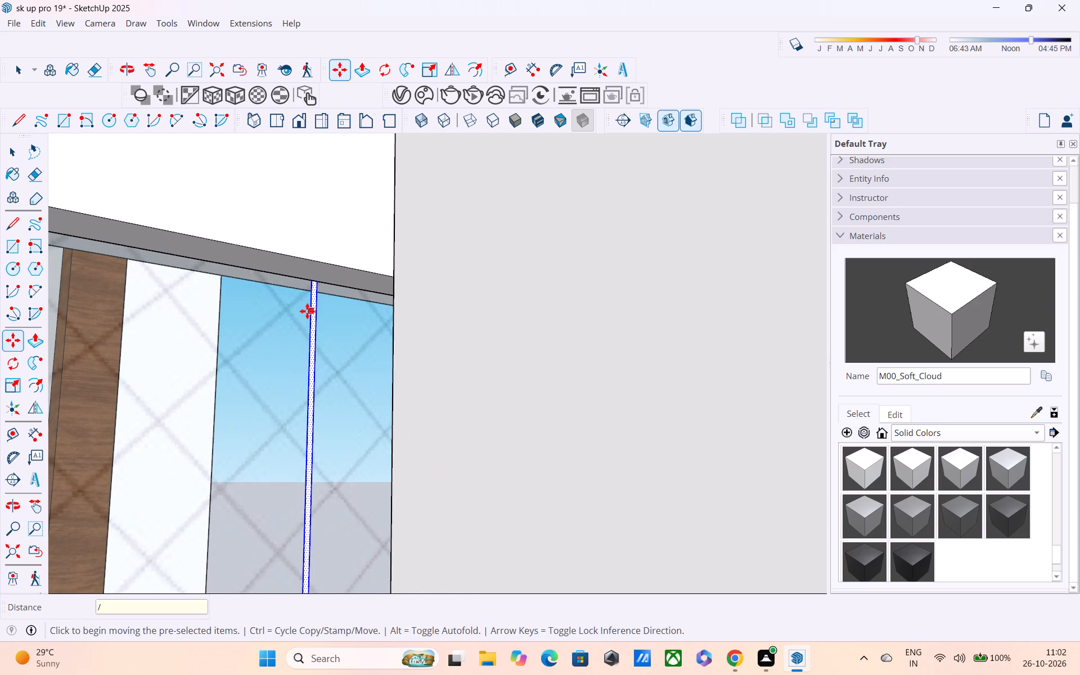
key(Down)
key(Insert)
key(Down)
text(200)
key(Return)
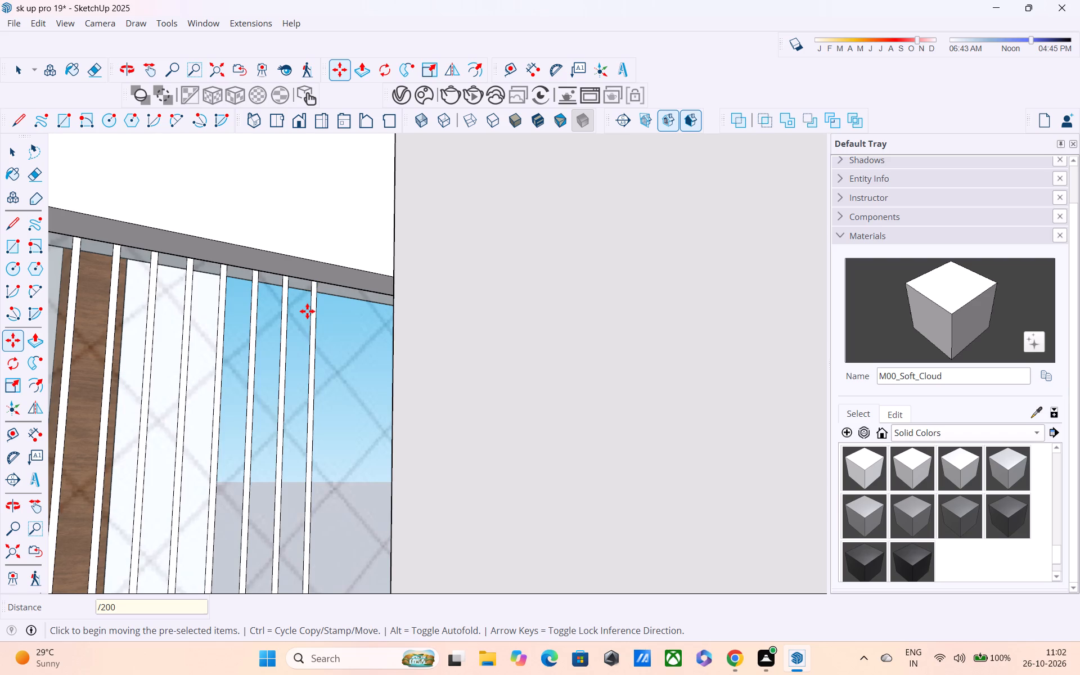
Clear the selection and examine the density and spacing of the strip array across the balcony's glass panel, close up and from afar.
scroll(314, 311, down, 3)
middle_drag(334, 357, 200, 425)
scroll(186, 425, down, 5)
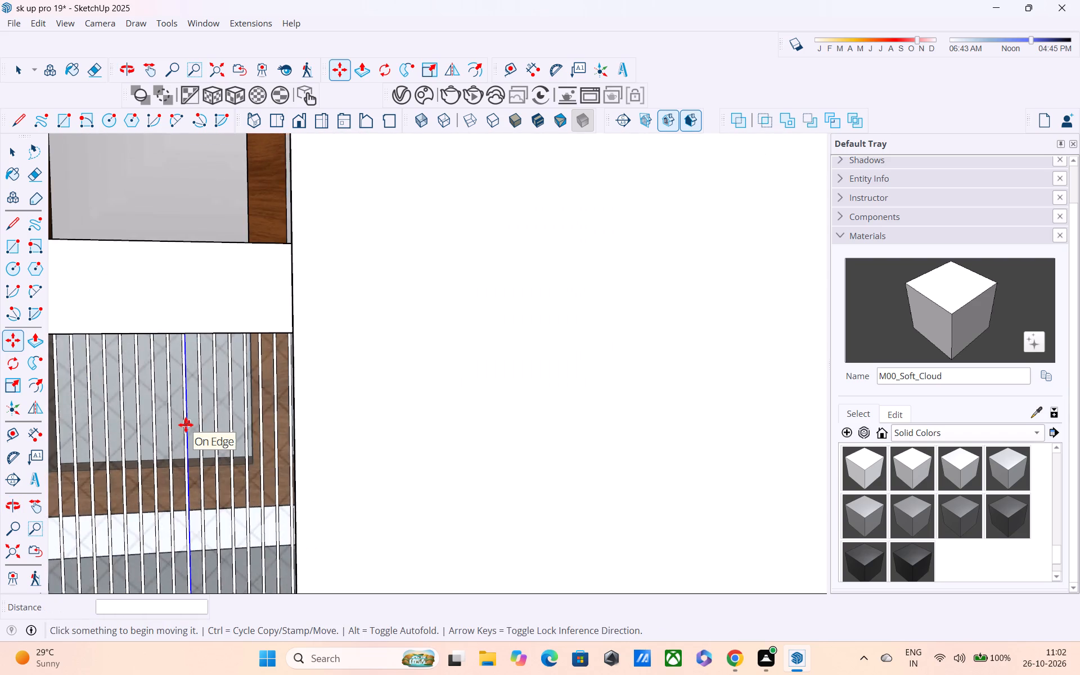
scroll(186, 425, down, 7)
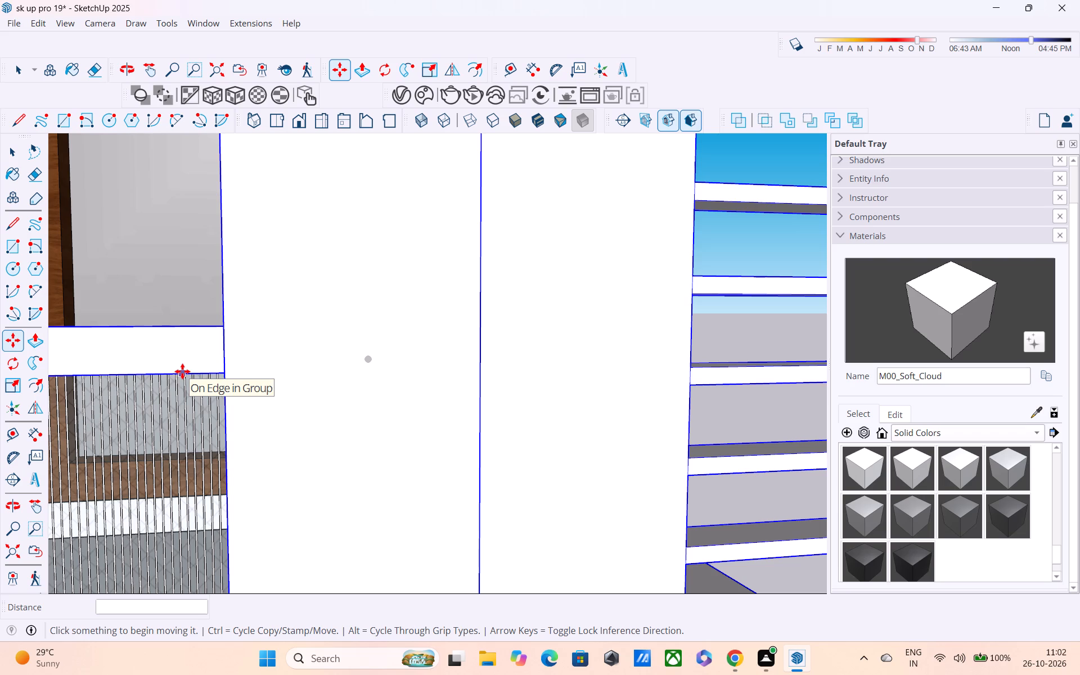
scroll(180, 371, up, 1)
scroll(180, 371, down, 4)
scroll(267, 486, down, 7)
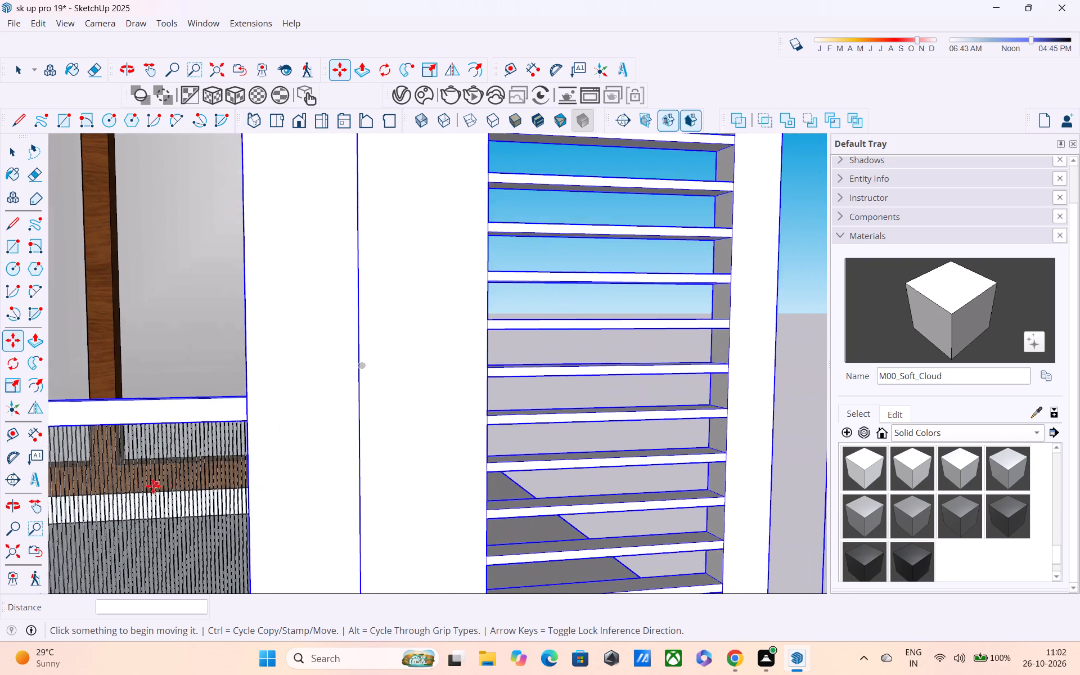
scroll(153, 486, down, 3)
shift+middle_drag(157, 496, 294, 461)
scroll(276, 455, down, 6)
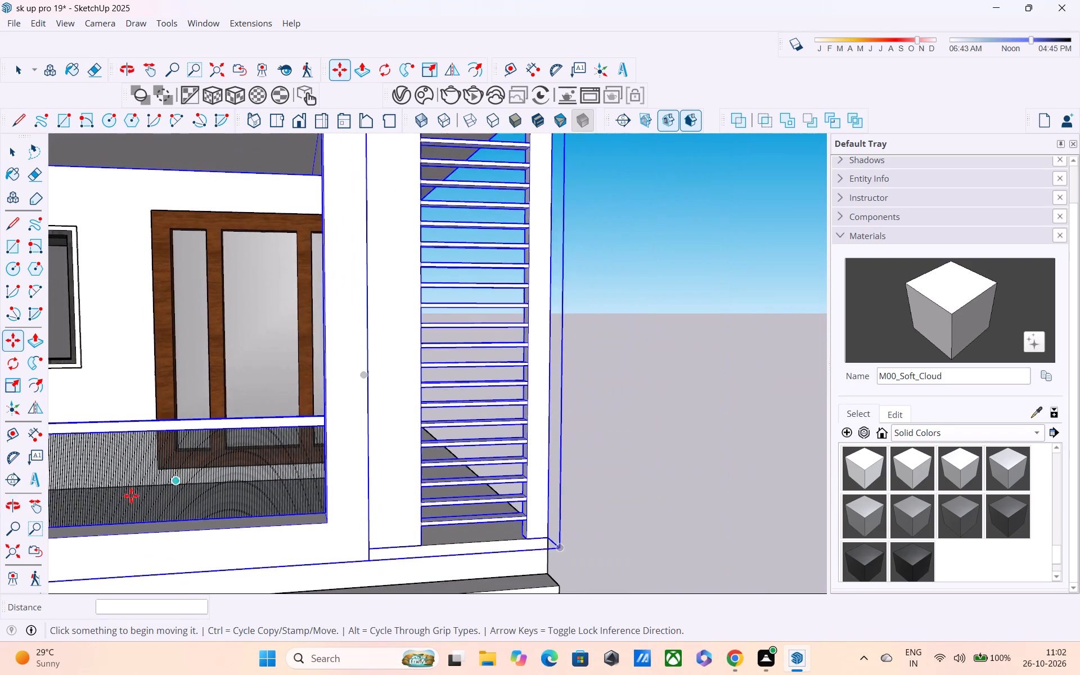
shift+middle_drag(128, 496, 251, 478)
scroll(244, 476, down, 4)
middle_drag(229, 483, 204, 448)
key(space)
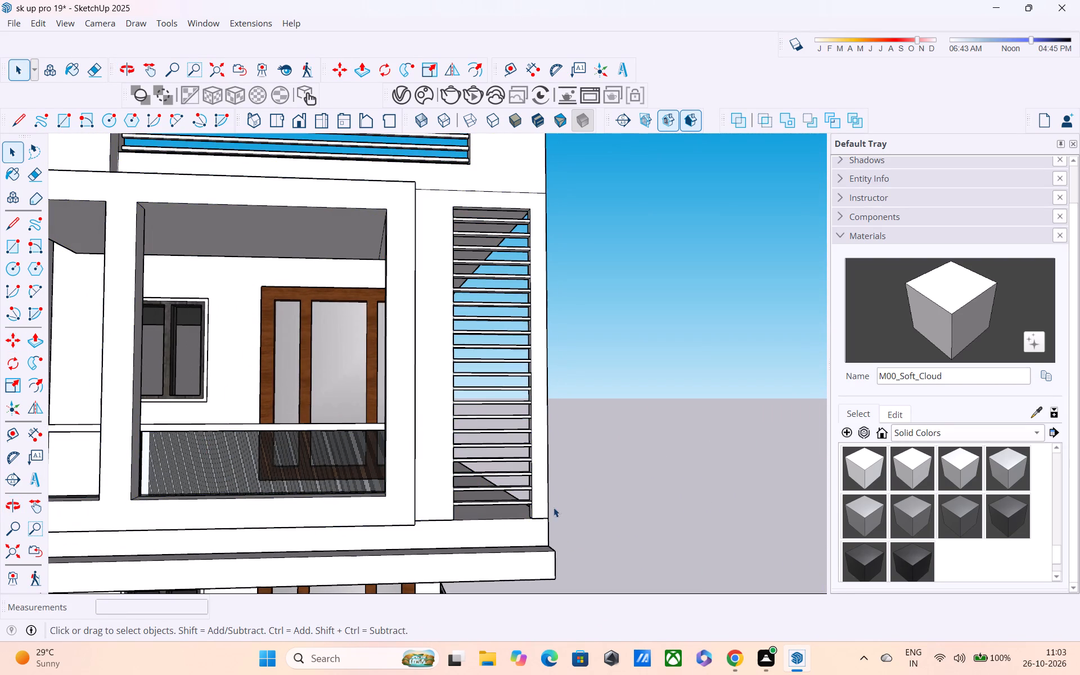
click(573, 463)
scroll(308, 493, up, 3)
scroll(226, 457, up, 6)
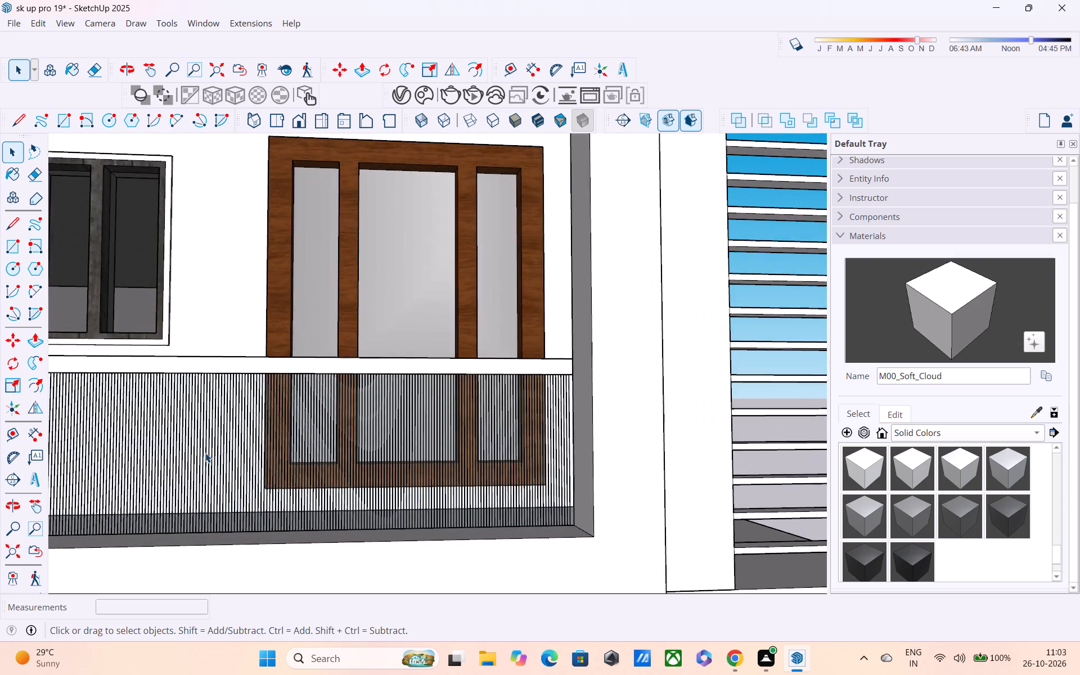
scroll(205, 453, down, 10)
scroll(168, 472, up, 3)
scroll(113, 471, up, 10)
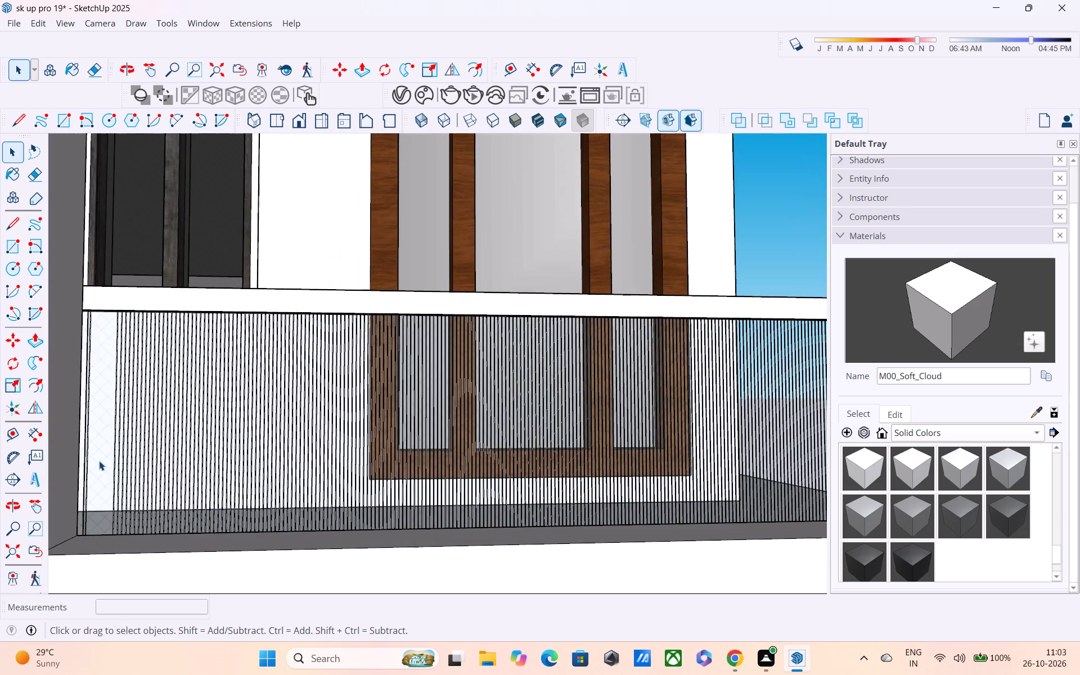
scroll(99, 461, down, 10)
scroll(154, 471, down, 6)
middle_drag(294, 485, 238, 472)
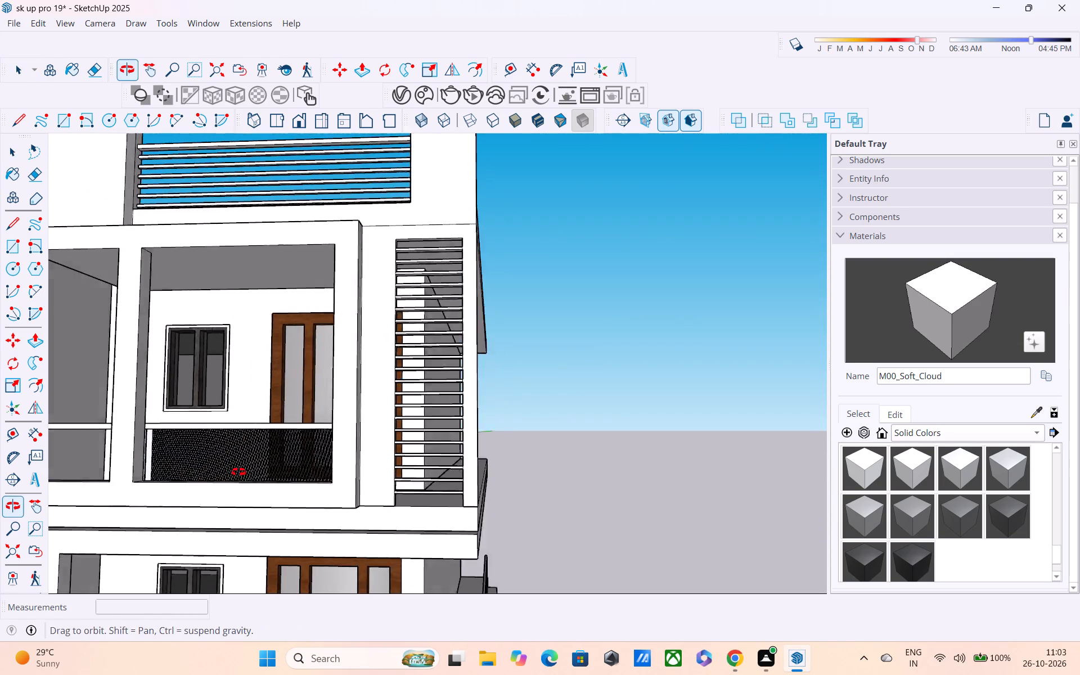
middle_drag(238, 472, 234, 469)
scroll(232, 467, up, 1)
scroll(232, 466, down, 6)
middle_drag(257, 484, 232, 478)
scroll(232, 467, up, 10)
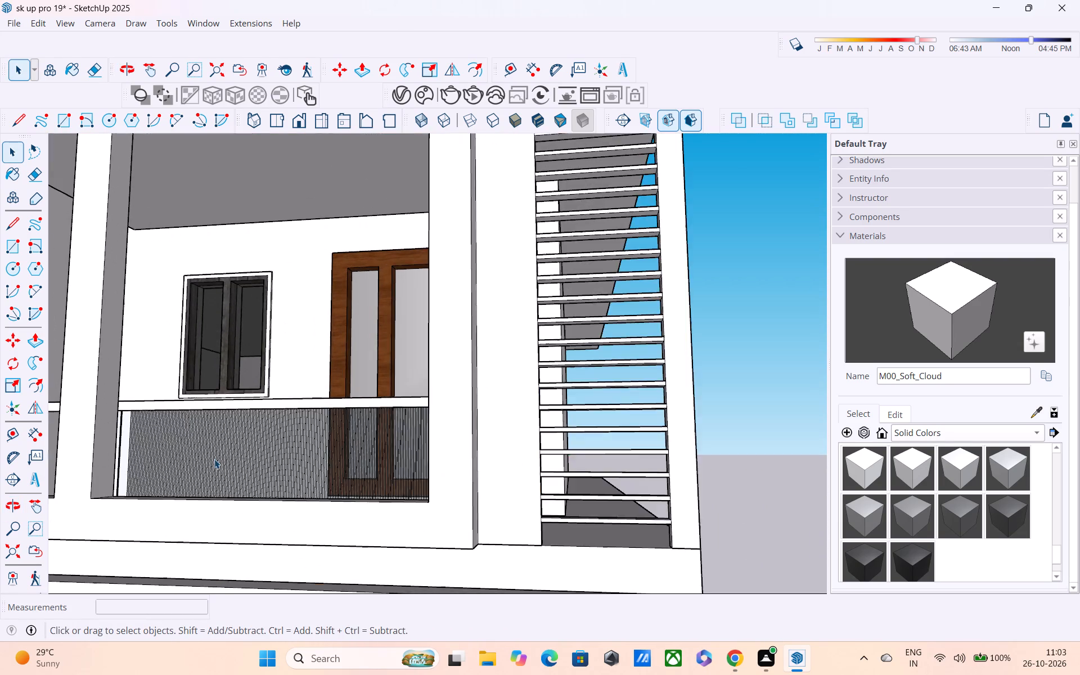
scroll(214, 459, up, 17)
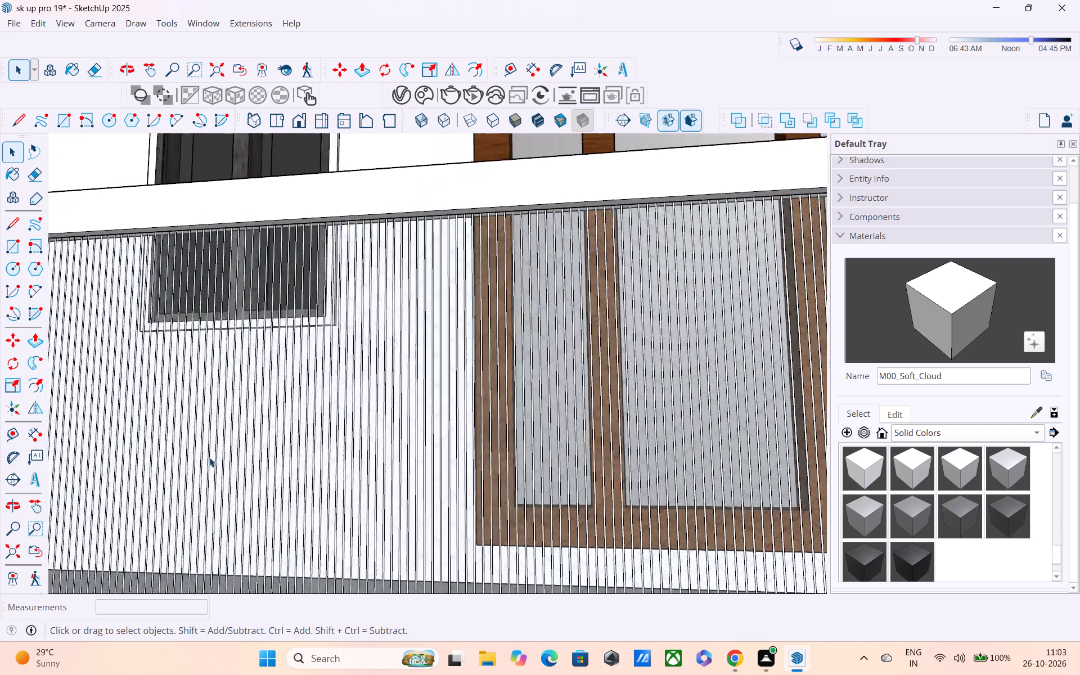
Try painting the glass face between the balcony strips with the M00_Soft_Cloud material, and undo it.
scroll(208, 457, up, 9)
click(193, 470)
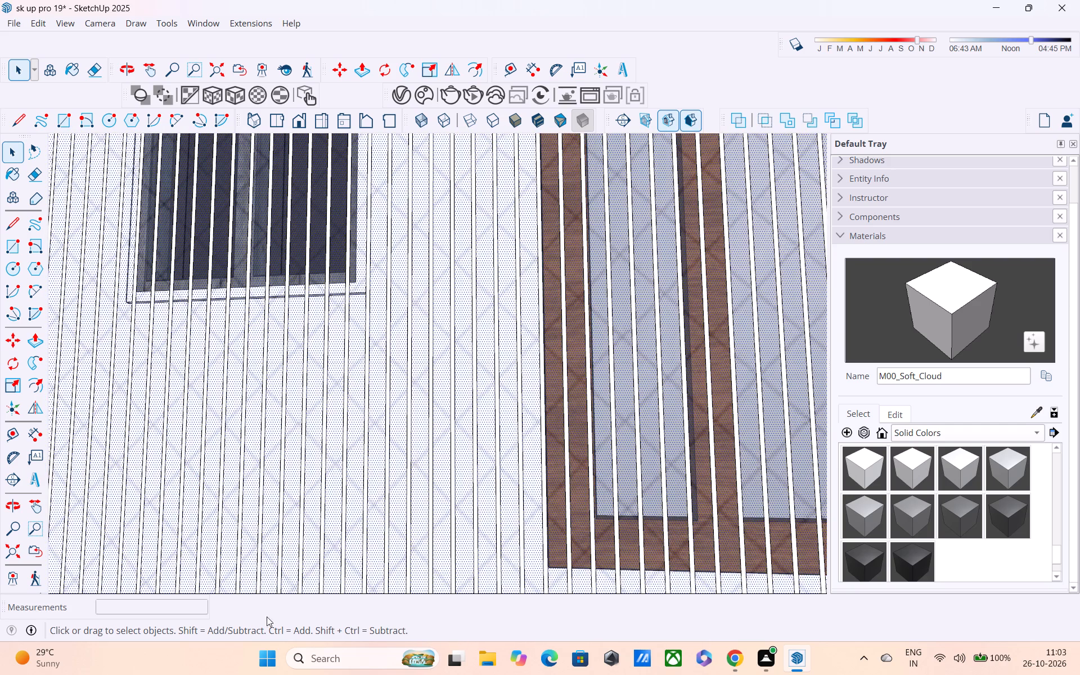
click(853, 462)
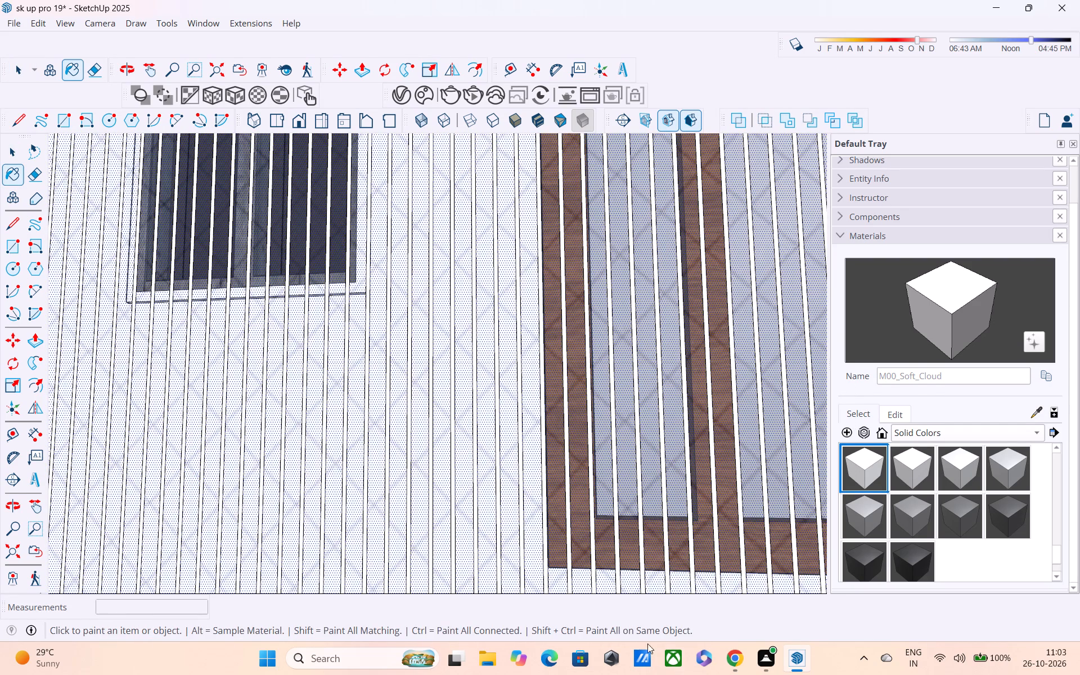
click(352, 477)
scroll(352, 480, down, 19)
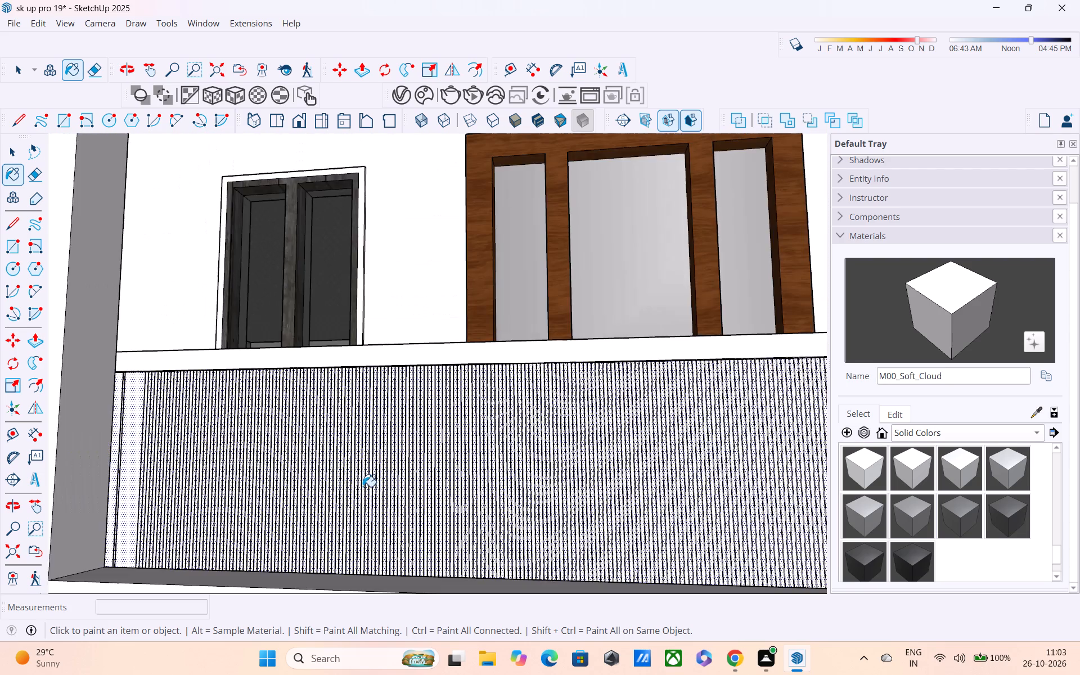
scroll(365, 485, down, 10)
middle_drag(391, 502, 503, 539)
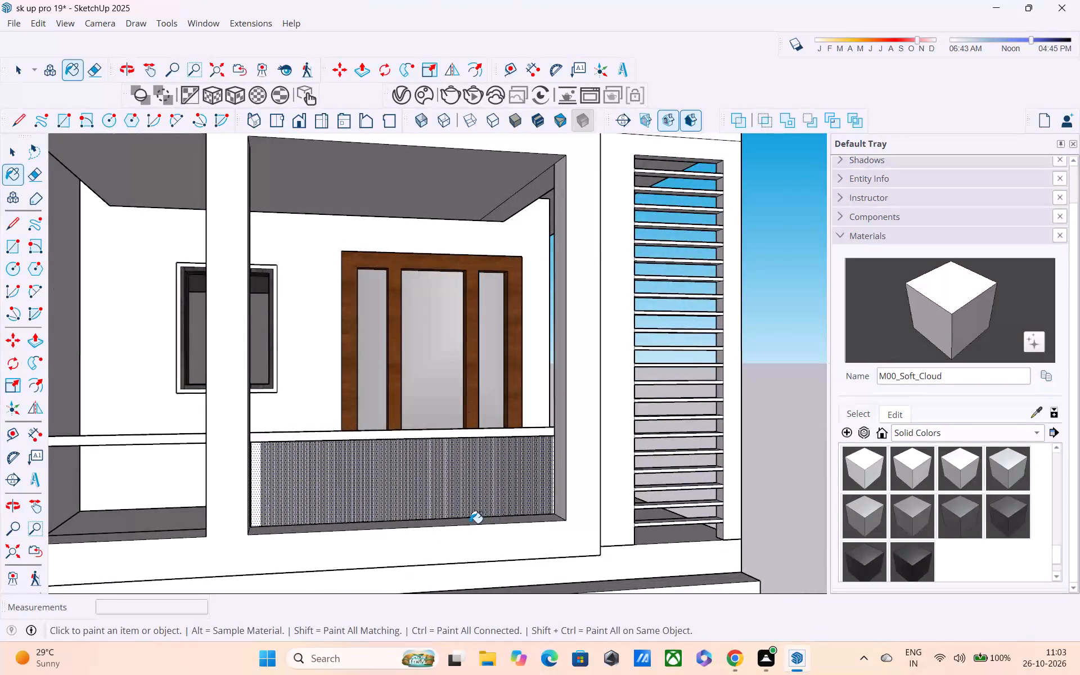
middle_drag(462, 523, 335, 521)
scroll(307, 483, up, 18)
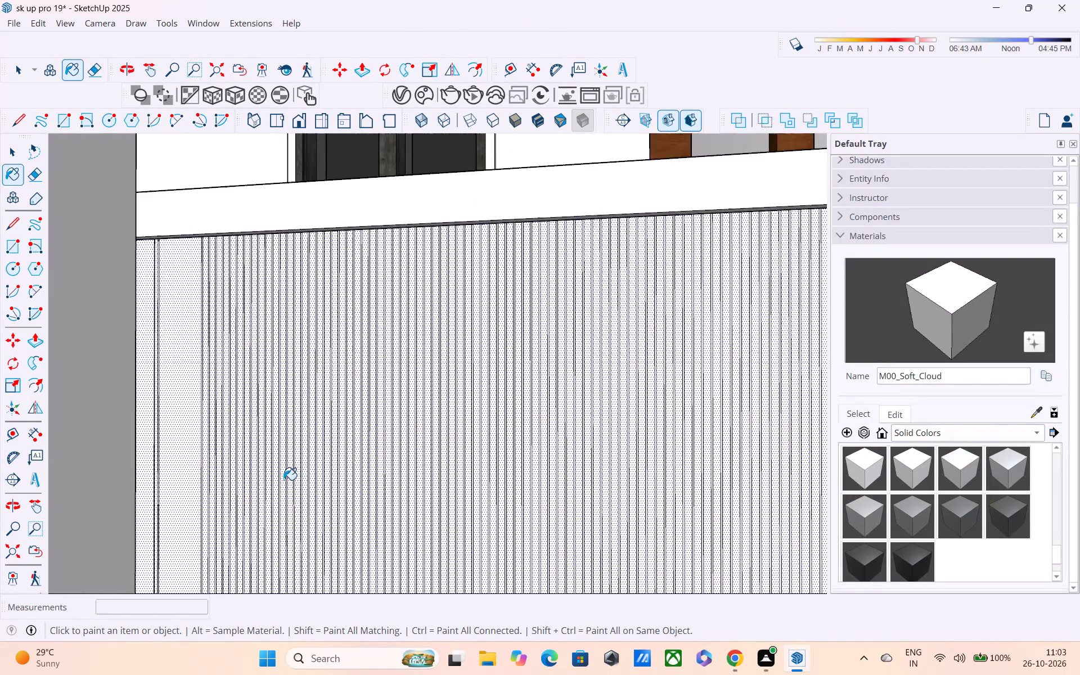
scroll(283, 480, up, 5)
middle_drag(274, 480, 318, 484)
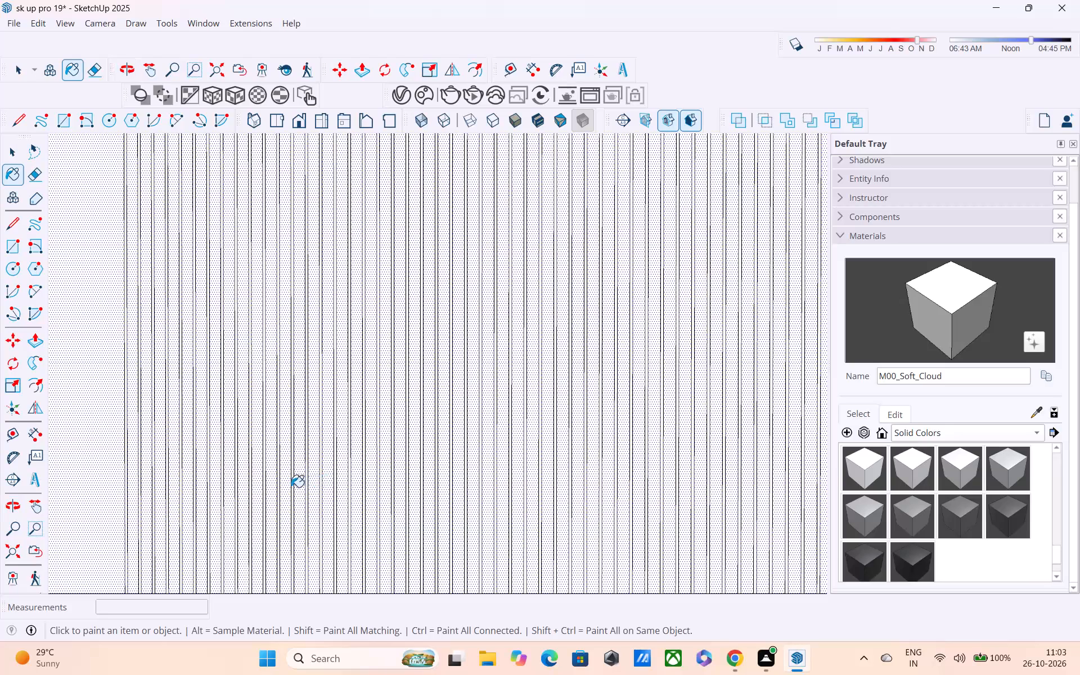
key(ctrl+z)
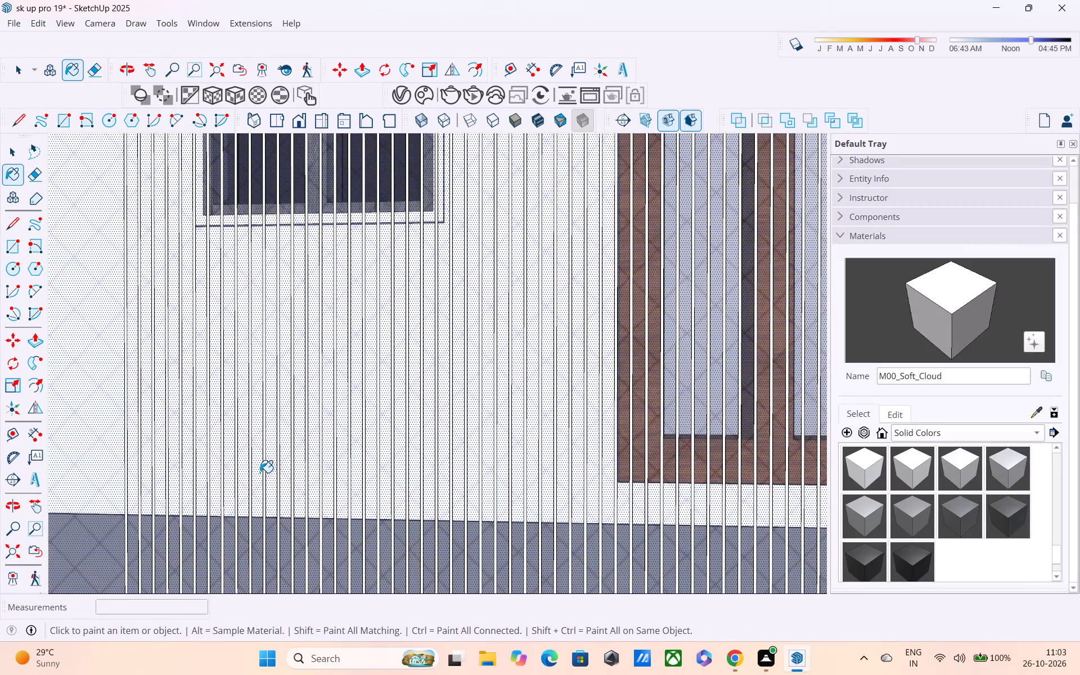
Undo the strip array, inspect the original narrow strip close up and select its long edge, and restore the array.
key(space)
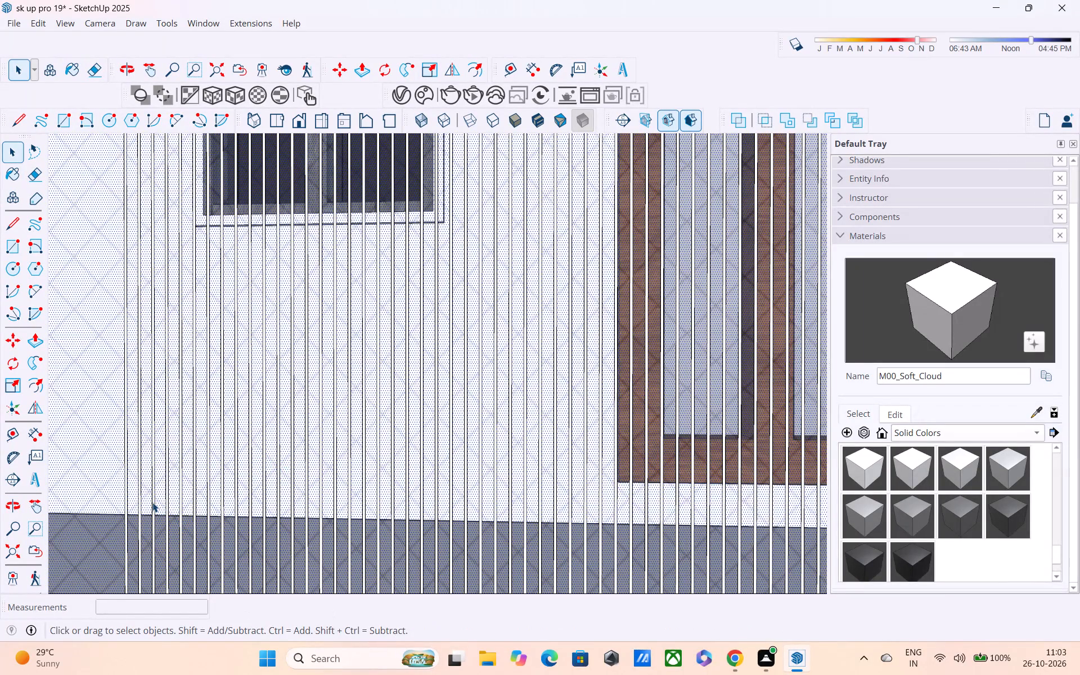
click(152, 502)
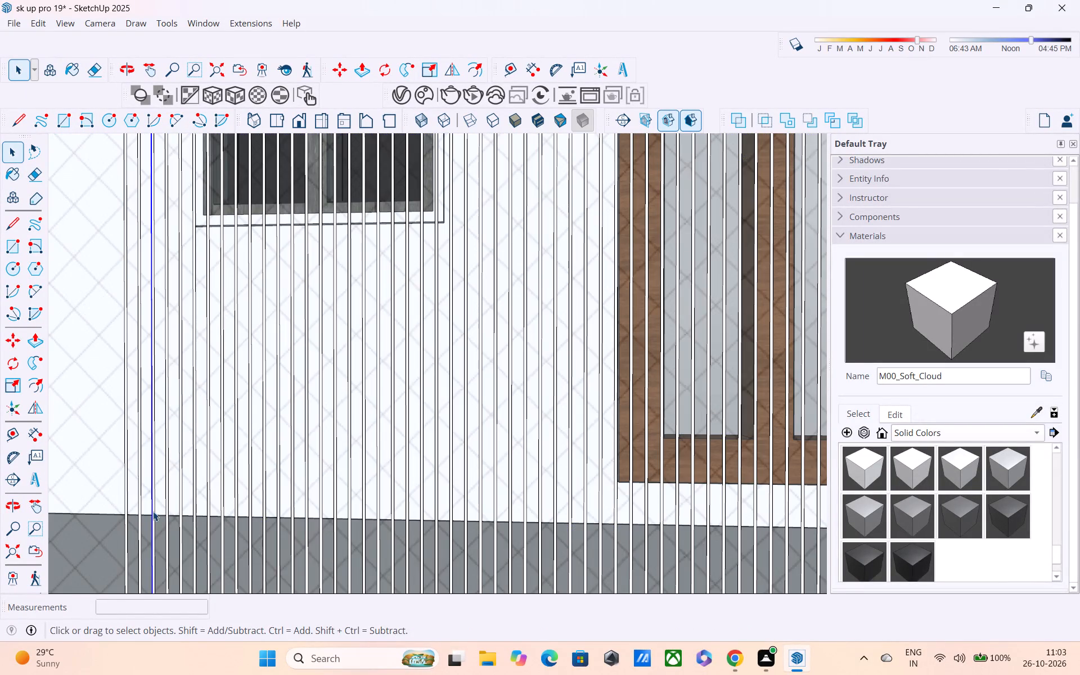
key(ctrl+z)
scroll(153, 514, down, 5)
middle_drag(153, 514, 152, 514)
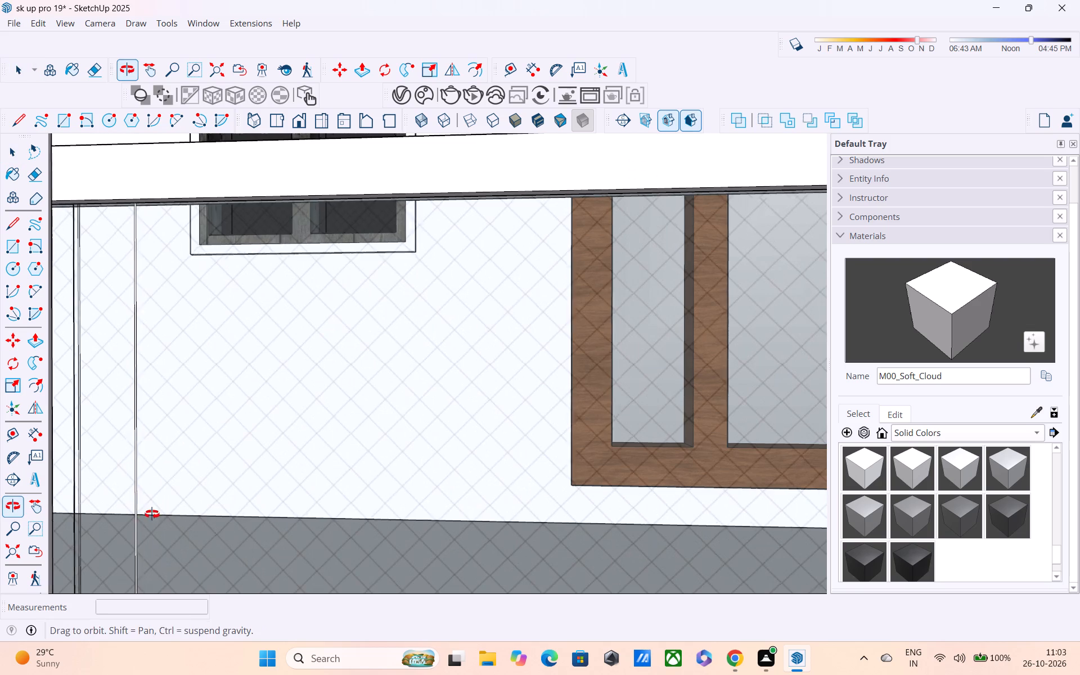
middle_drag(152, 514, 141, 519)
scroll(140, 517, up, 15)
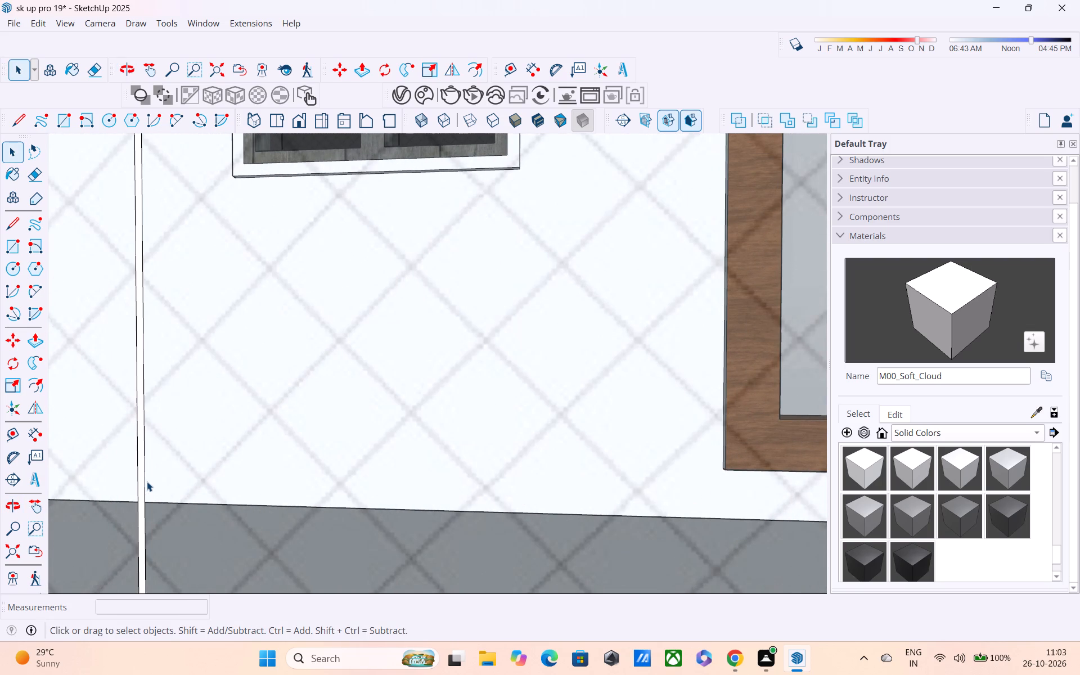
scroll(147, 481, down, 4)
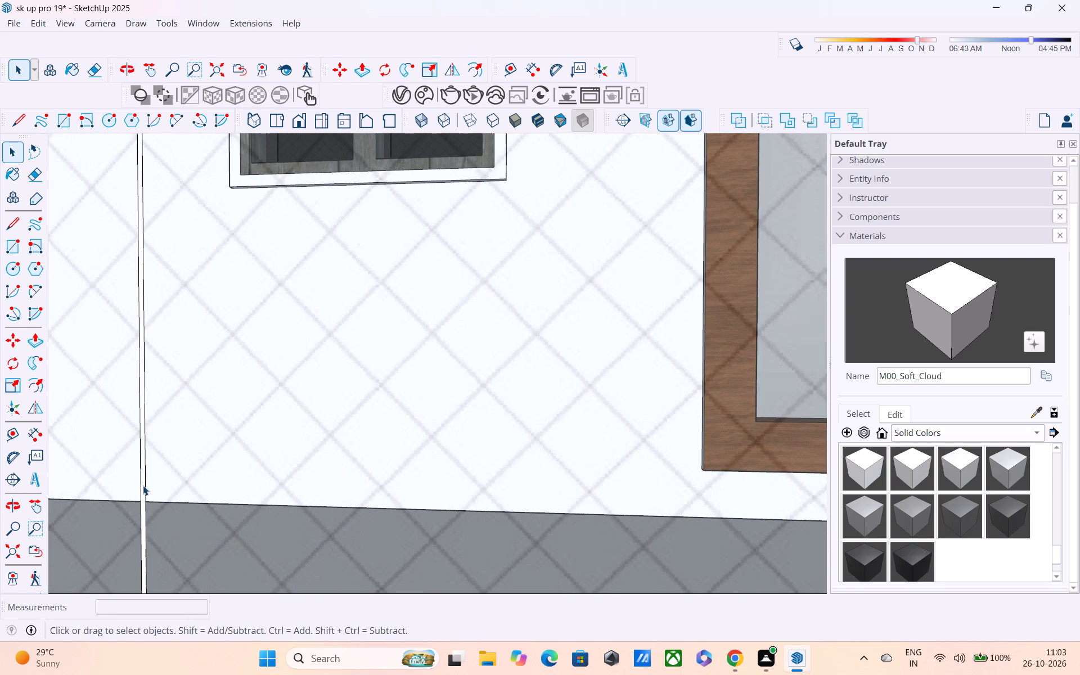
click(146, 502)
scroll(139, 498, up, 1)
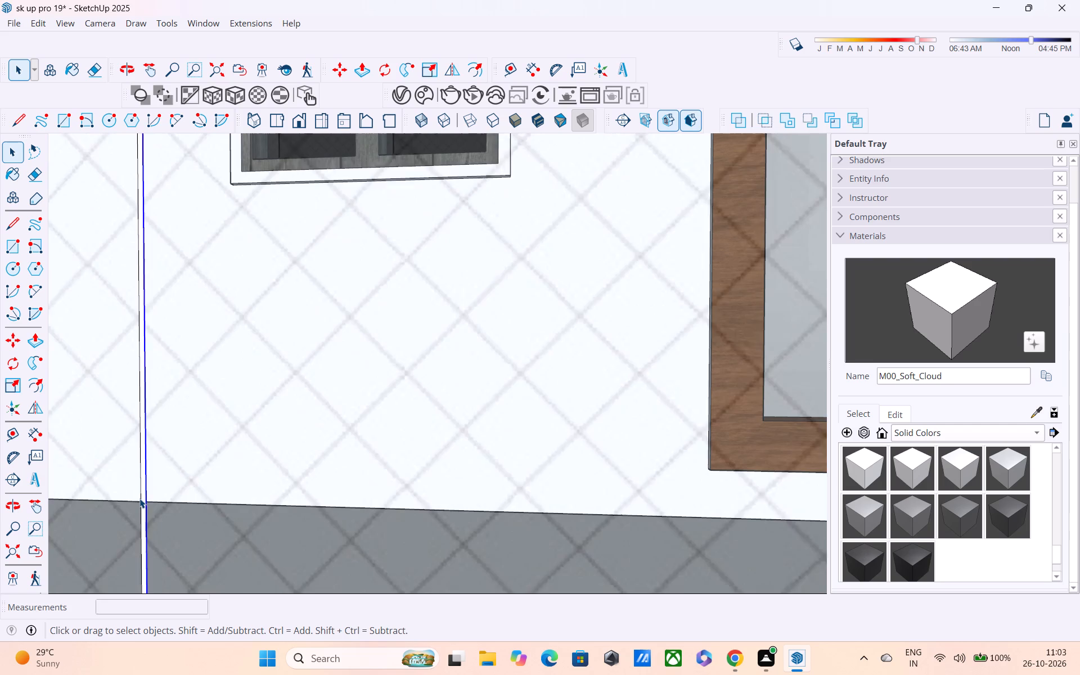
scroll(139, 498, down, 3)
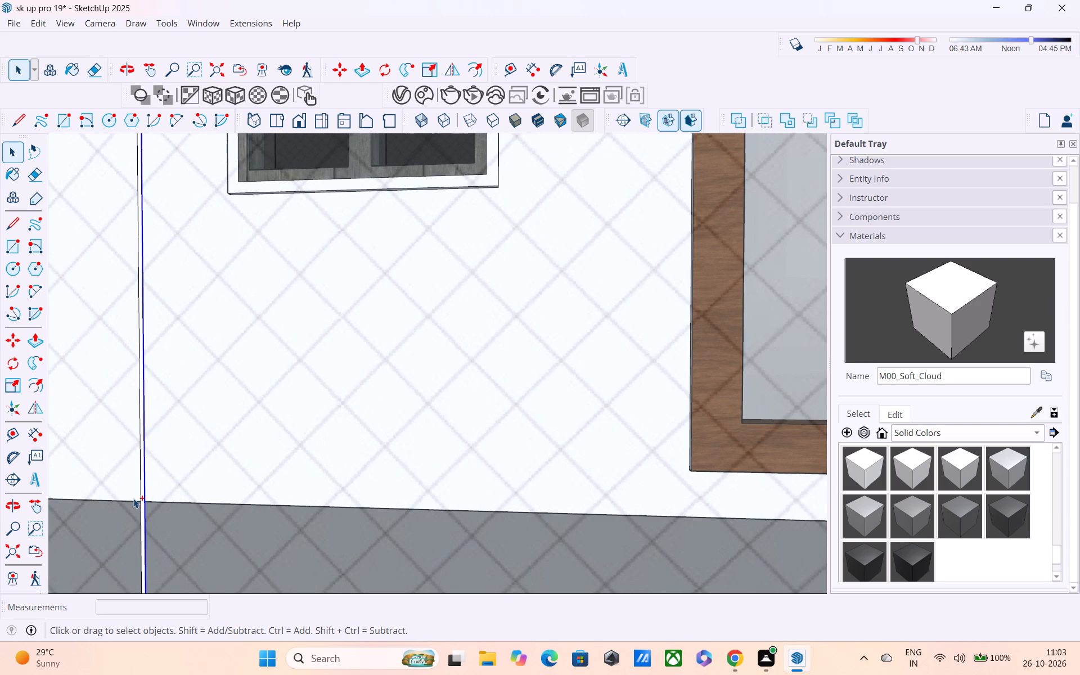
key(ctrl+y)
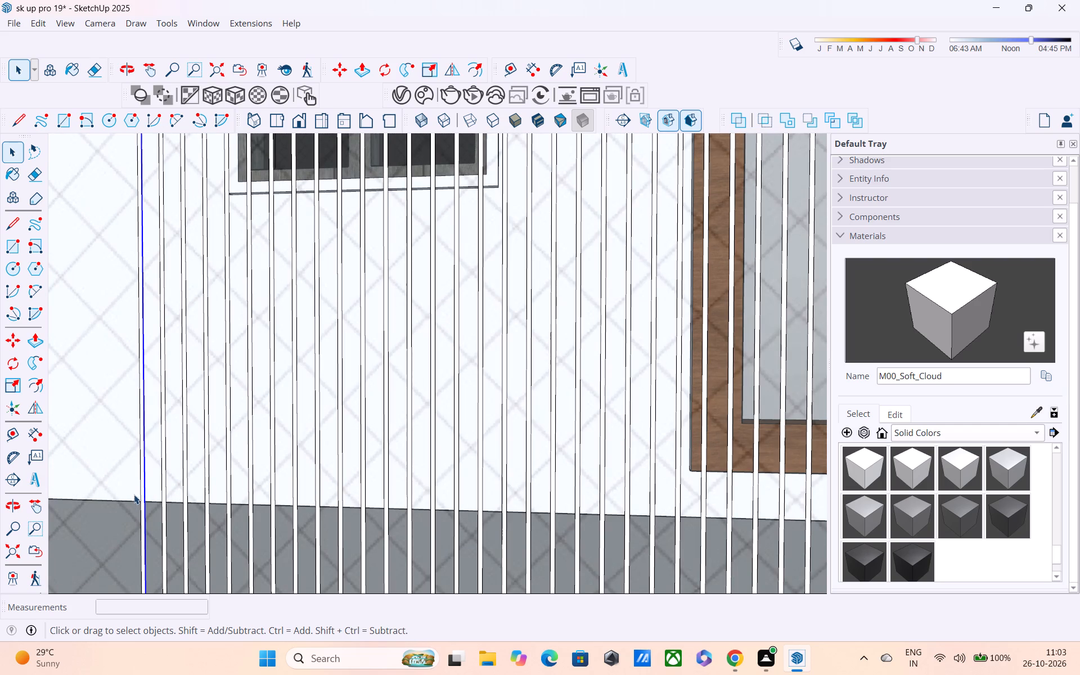
Examine the strip array across the balcony's glass panel from a distance and close up near its starting end.
scroll(115, 450, down, 5)
scroll(236, 463, down, 10)
scroll(295, 461, down, 4)
middle_drag(309, 461, 206, 461)
scroll(206, 461, down, 5)
scroll(290, 466, down, 5)
middle_drag(368, 481, 496, 488)
scroll(323, 483, up, 10)
scroll(163, 479, up, 9)
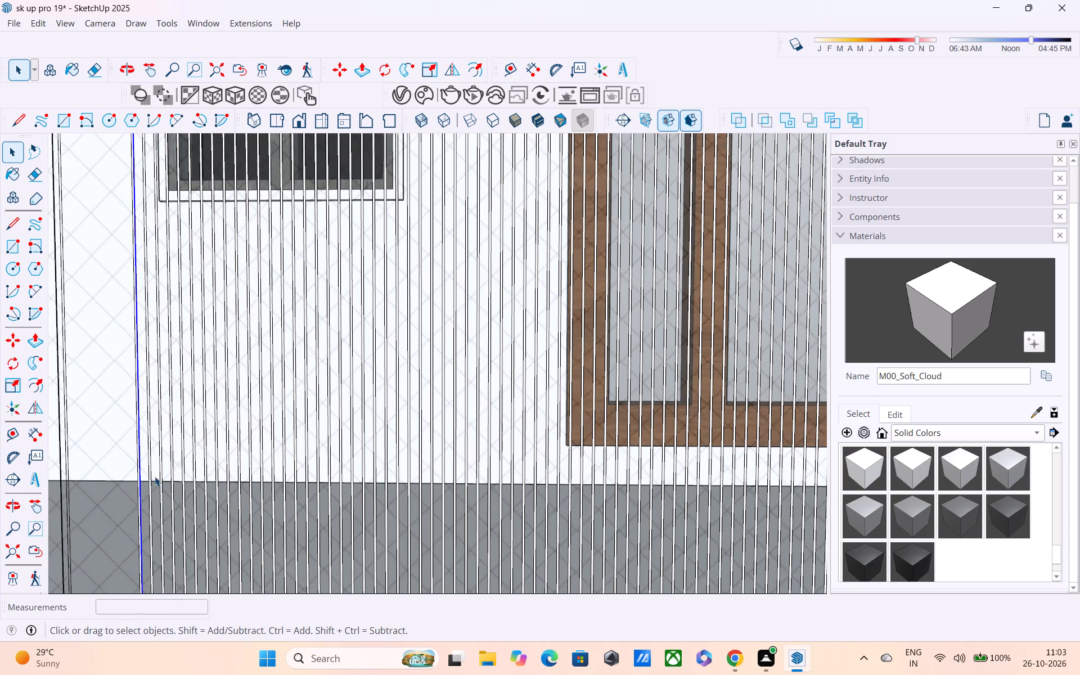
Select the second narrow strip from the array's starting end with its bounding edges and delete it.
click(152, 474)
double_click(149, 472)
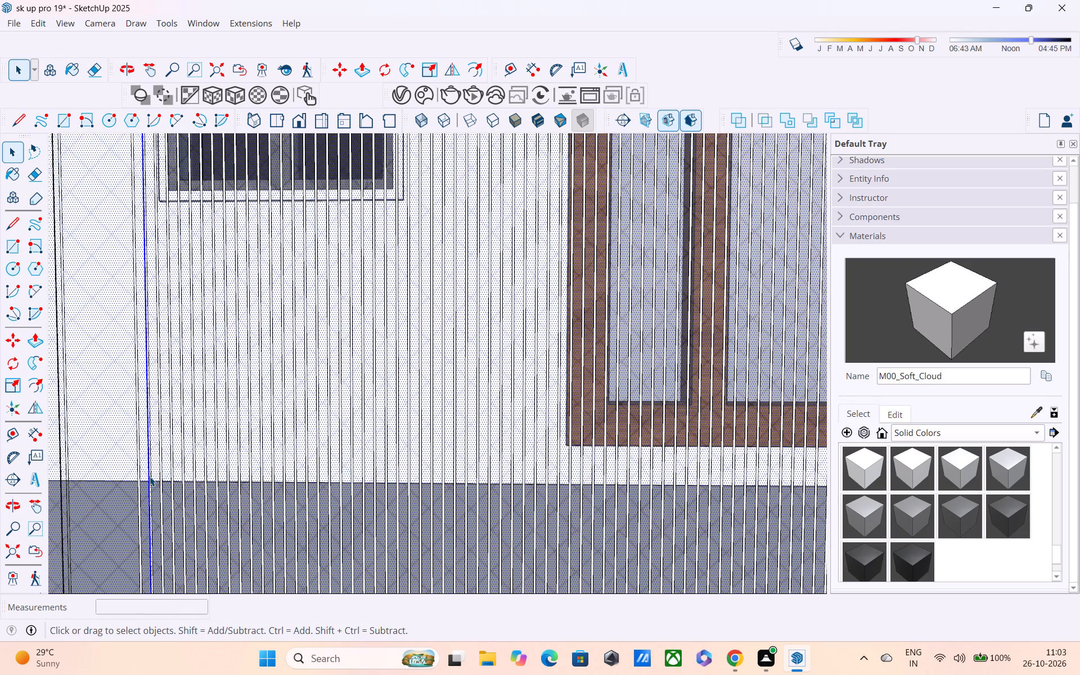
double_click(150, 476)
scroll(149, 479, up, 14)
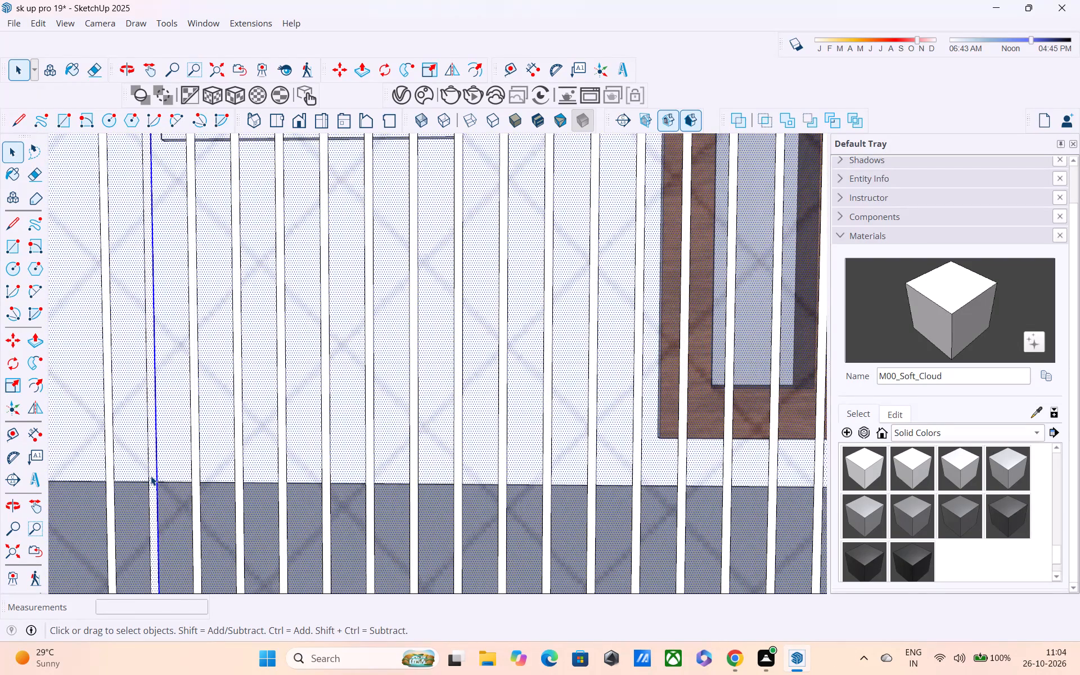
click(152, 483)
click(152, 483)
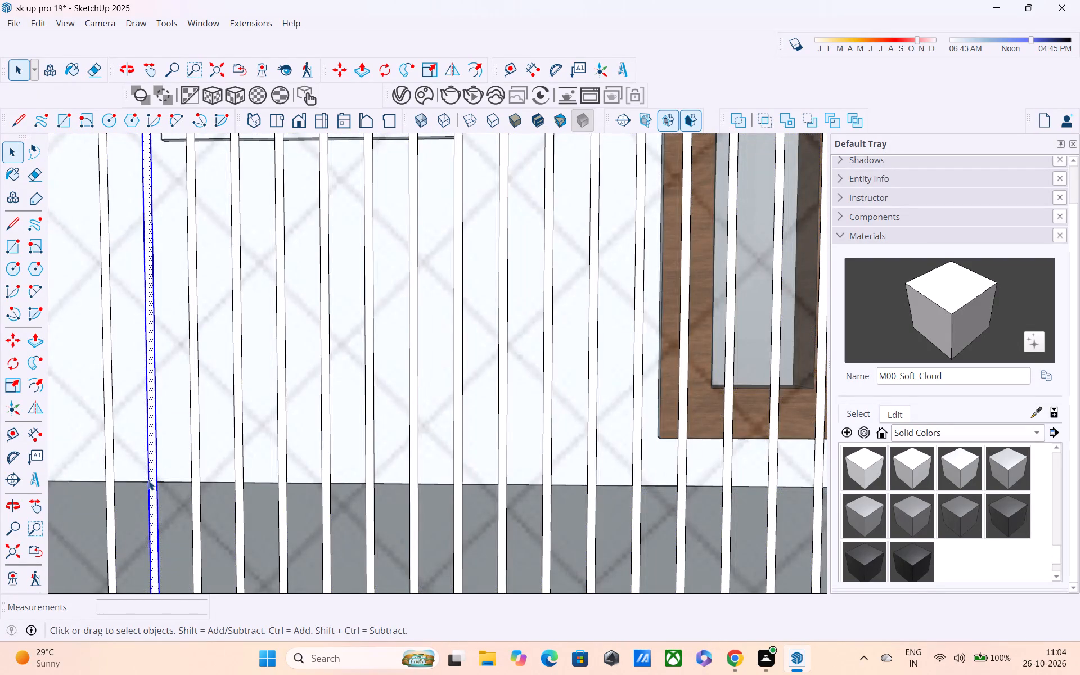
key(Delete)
Examine the remaining strips and the space between them, close up and from across the facade.
scroll(200, 402, down, 5)
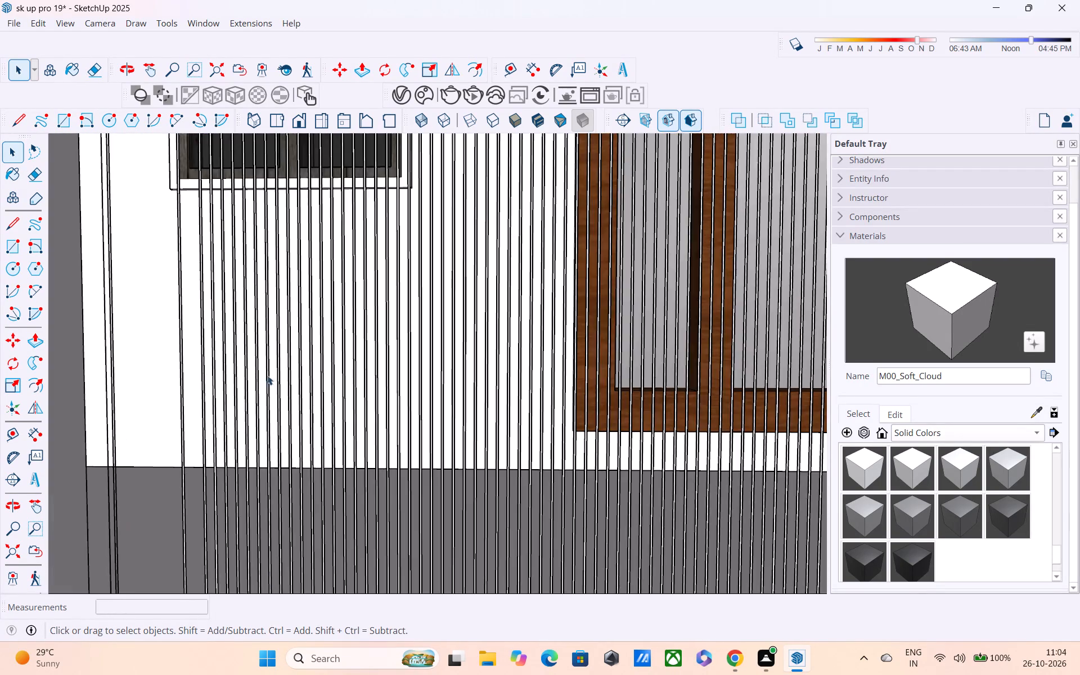
scroll(269, 375, down, 5)
scroll(256, 384, up, 10)
scroll(217, 406, up, 2)
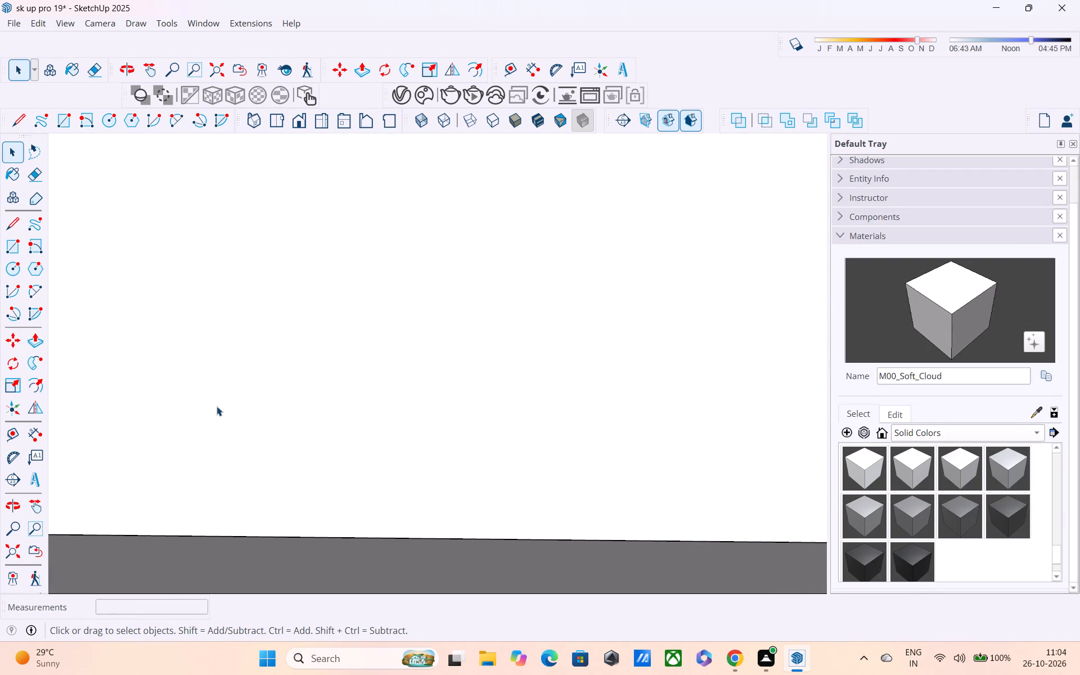
scroll(217, 406, down, 5)
scroll(184, 437, up, 2)
scroll(199, 438, down, 4)
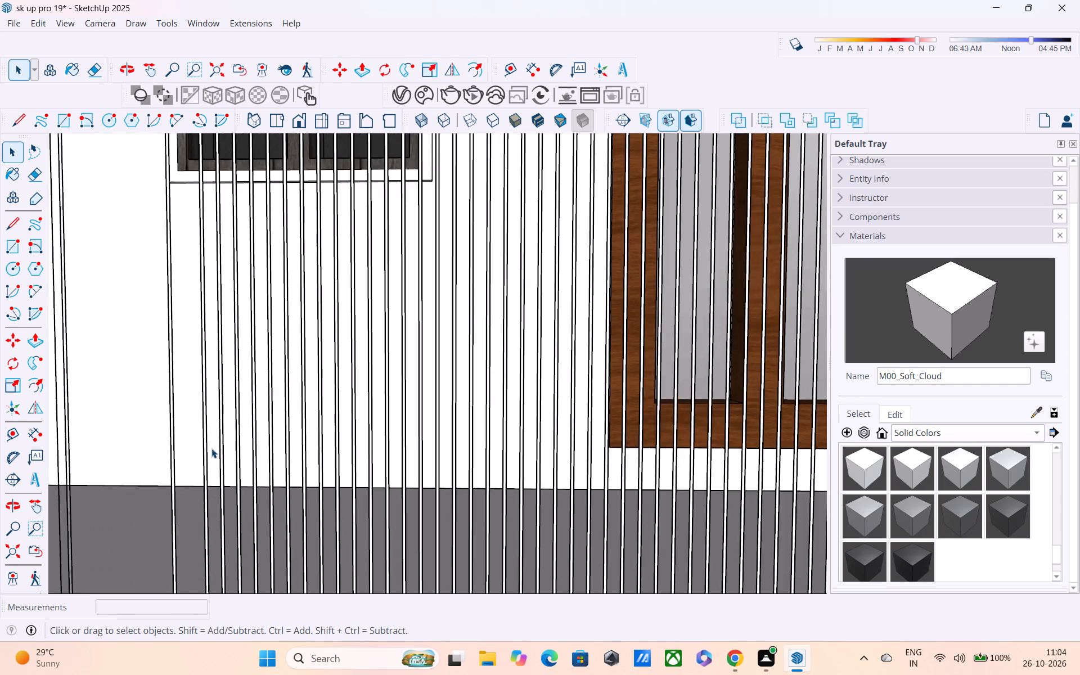
scroll(218, 448, down, 6)
scroll(326, 457, down, 6)
scroll(463, 463, up, 1)
scroll(465, 463, down, 11)
scroll(476, 467, up, 1)
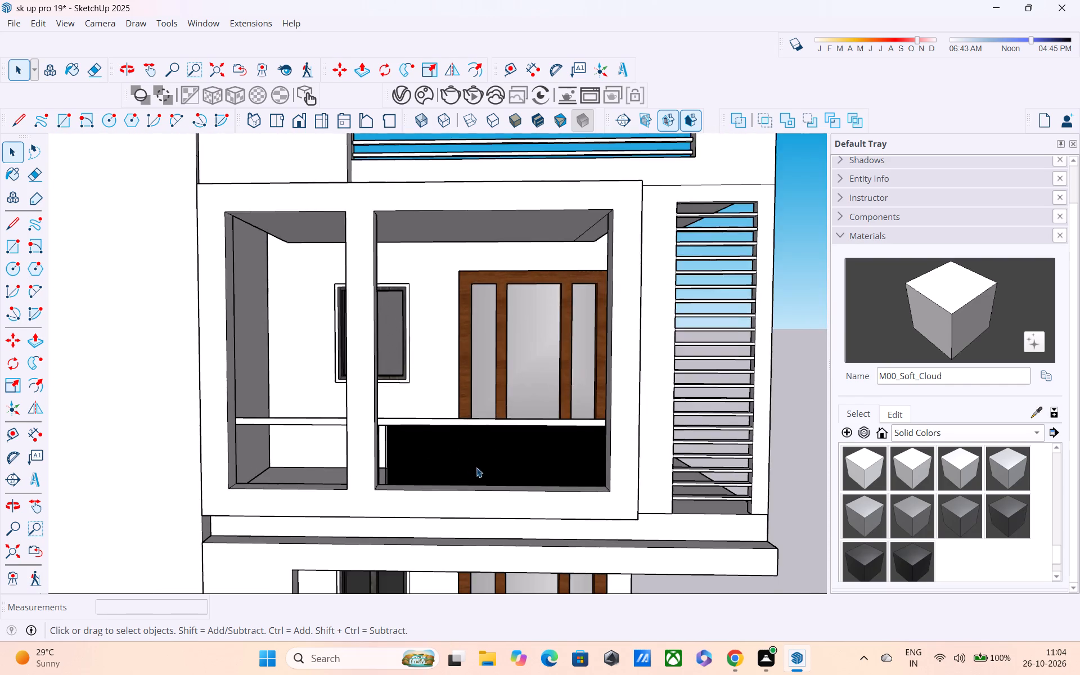
middle_drag(475, 467, 334, 458)
scroll(332, 457, down, 6)
middle_drag(386, 468, 476, 435)
scroll(451, 461, up, 3)
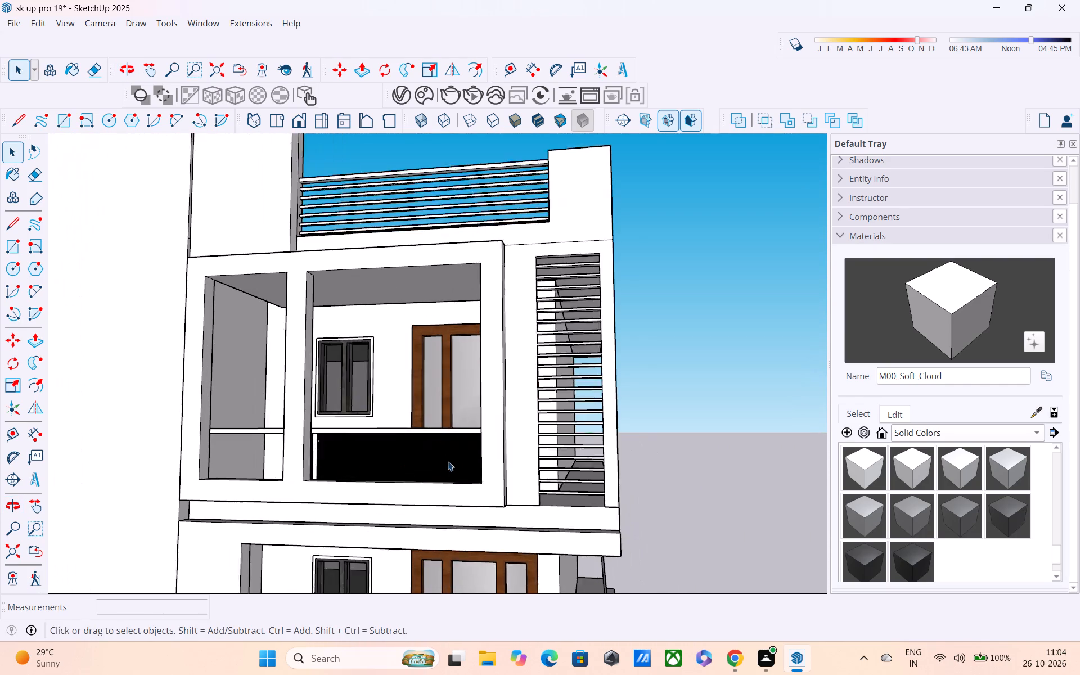
scroll(448, 461, up, 1)
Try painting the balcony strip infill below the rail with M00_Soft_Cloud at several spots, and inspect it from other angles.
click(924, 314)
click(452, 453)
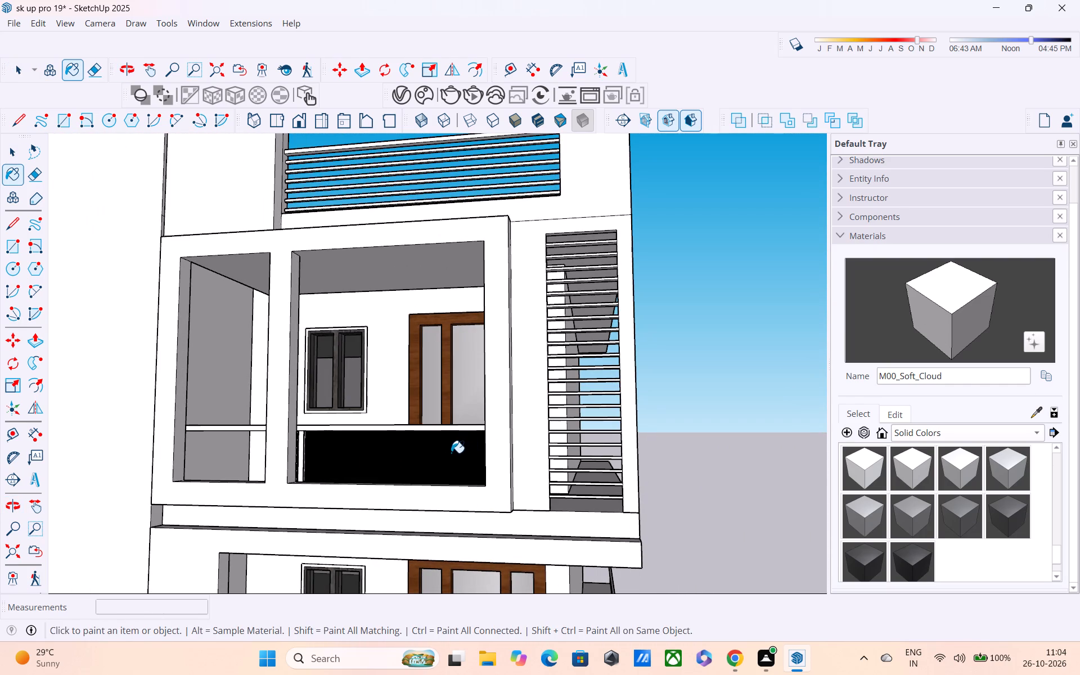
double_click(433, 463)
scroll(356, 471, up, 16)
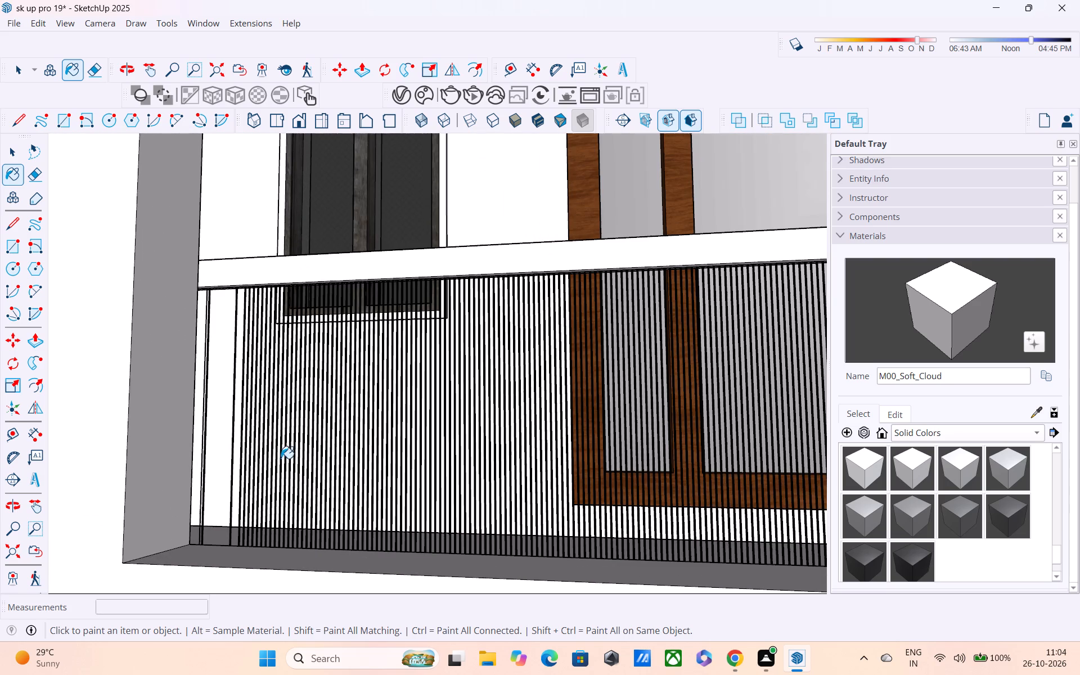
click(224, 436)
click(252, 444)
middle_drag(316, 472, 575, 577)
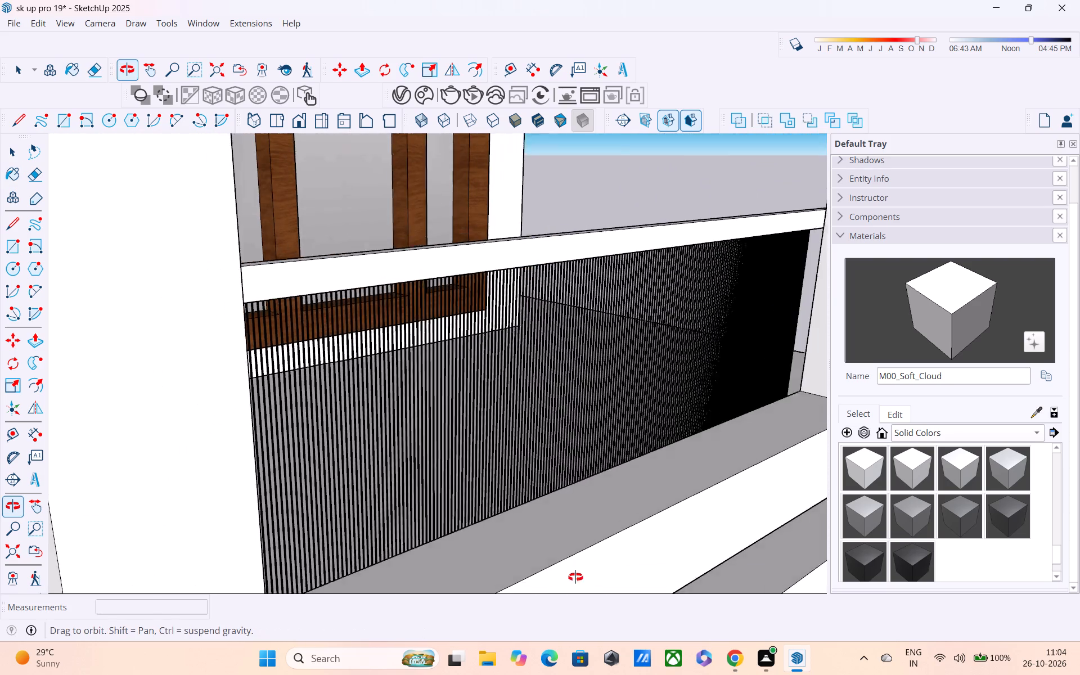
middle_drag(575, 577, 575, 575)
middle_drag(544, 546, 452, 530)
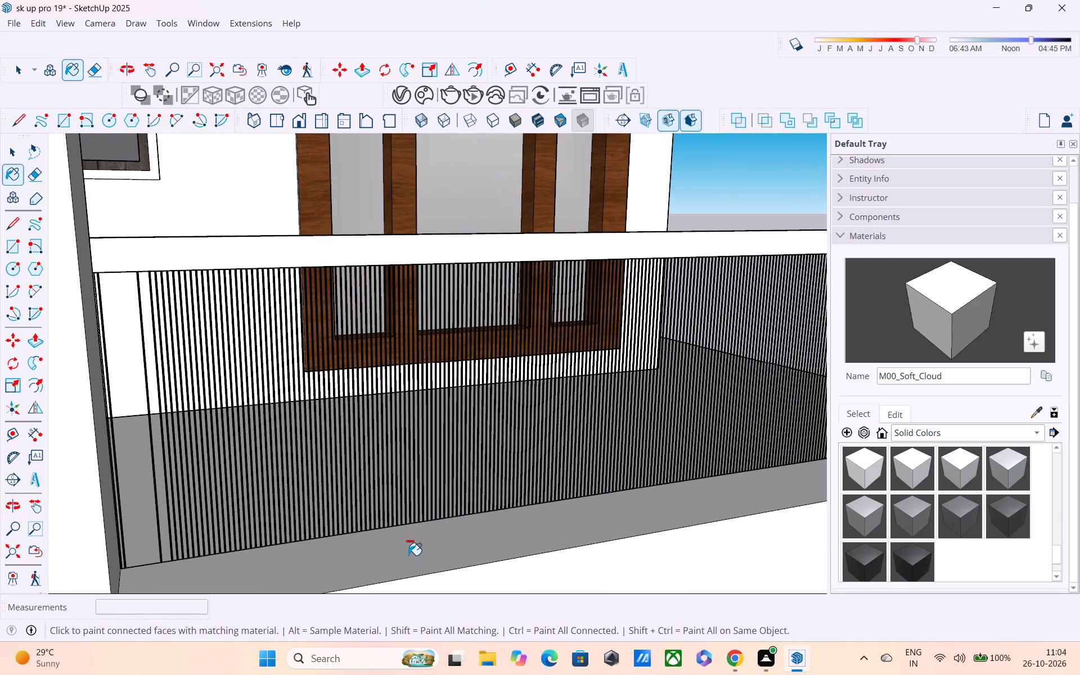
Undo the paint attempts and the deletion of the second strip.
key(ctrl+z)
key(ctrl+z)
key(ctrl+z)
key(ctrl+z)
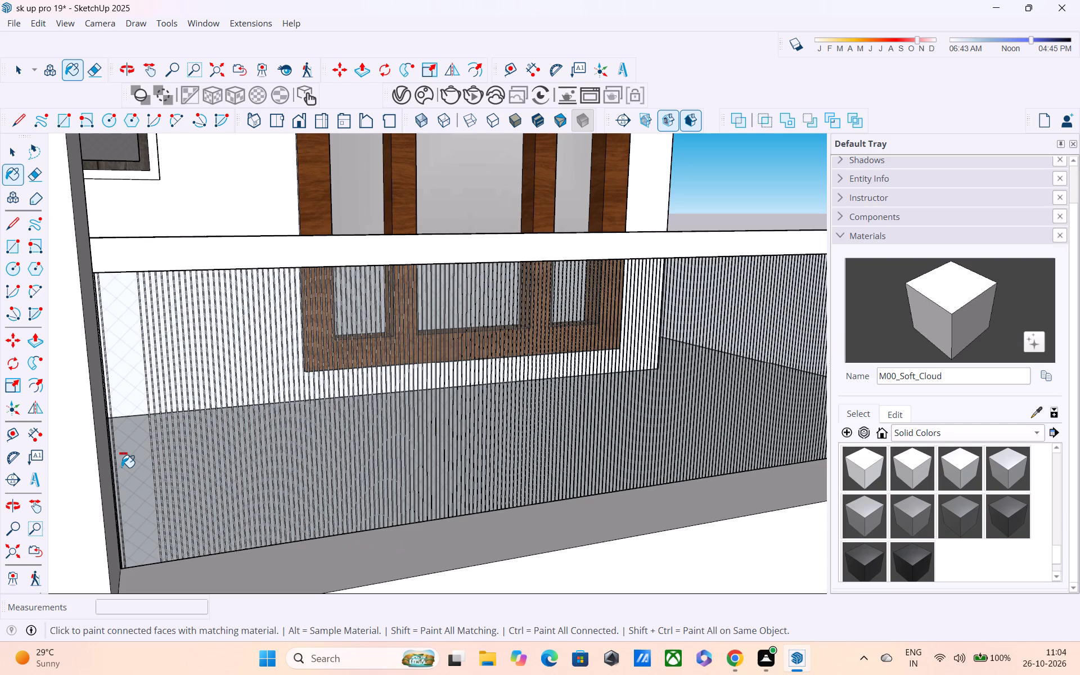
Paint the glass panel face behind the strips with the M00_Soft_Cloud material.
click(124, 463)
Examine the painted balcony panel and its vertical strips from several angles and distances.
scroll(214, 541, down, 5)
scroll(309, 564, down, 6)
middle_drag(338, 580, 328, 563)
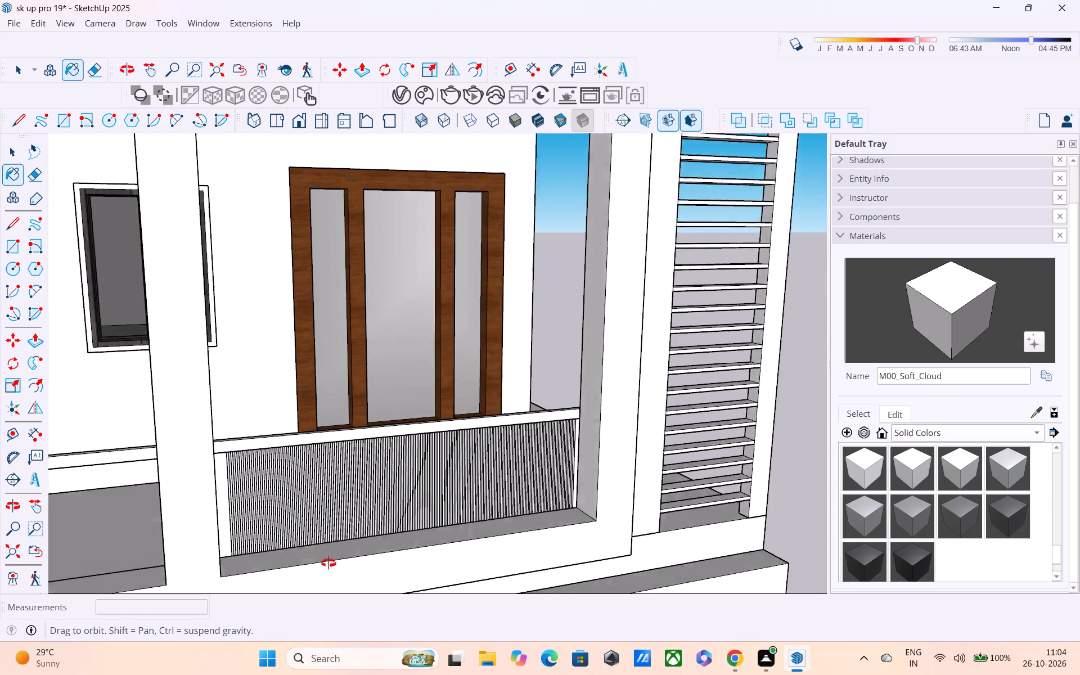
middle_drag(328, 563, 300, 515)
scroll(300, 515, down, 1)
scroll(300, 515, up, 1)
scroll(300, 515, down, 5)
middle_drag(378, 533, 276, 538)
scroll(273, 537, down, 1)
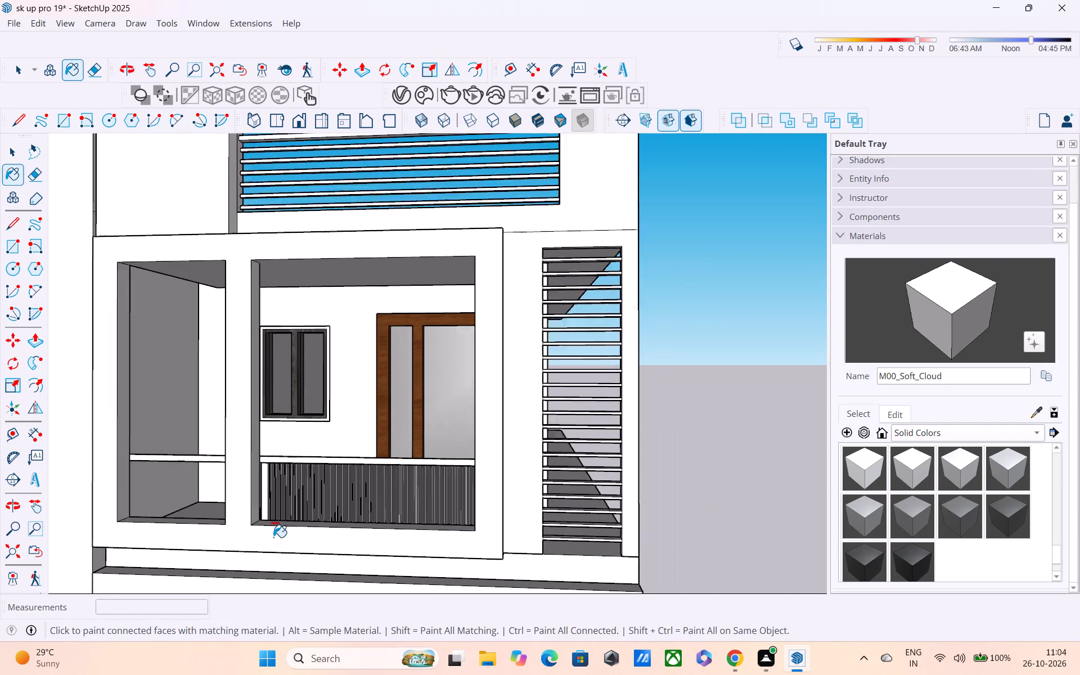
scroll(273, 537, down, 1)
middle_drag(304, 551, 468, 524)
scroll(468, 524, down, 1)
scroll(358, 526, up, 7)
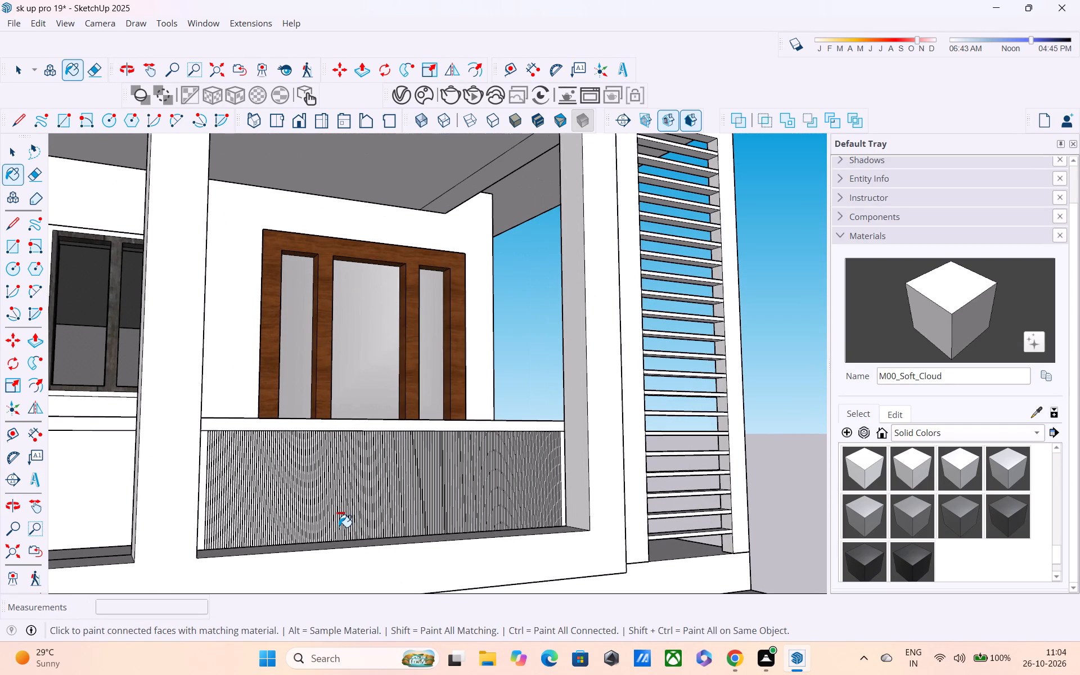
middle_drag(337, 527, 196, 529)
scroll(307, 508, up, 4)
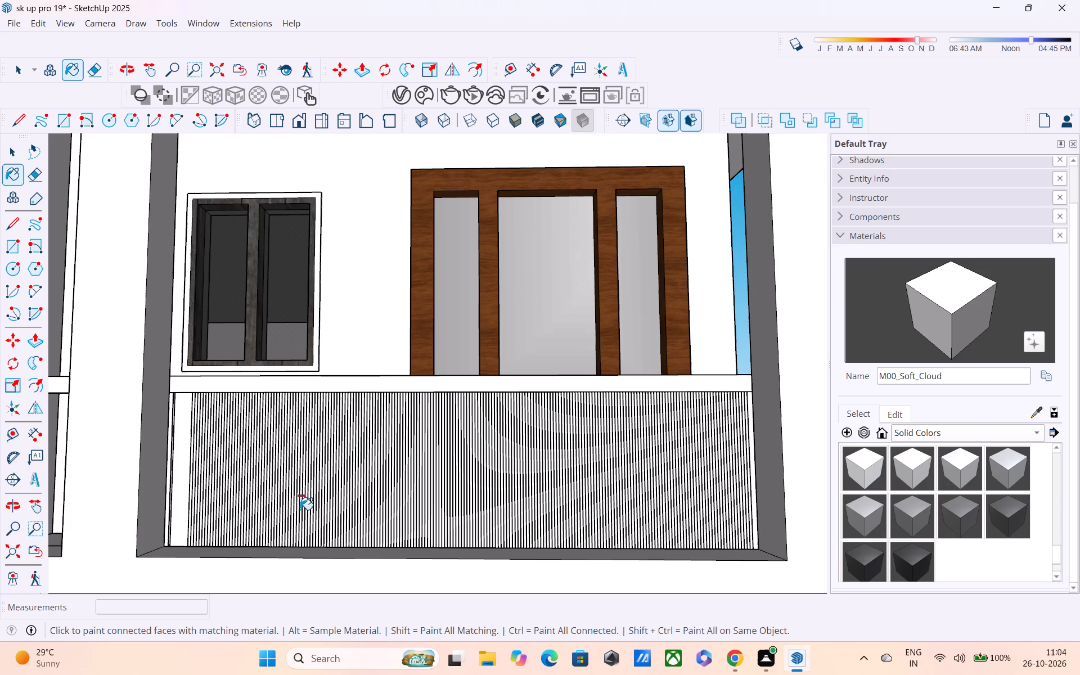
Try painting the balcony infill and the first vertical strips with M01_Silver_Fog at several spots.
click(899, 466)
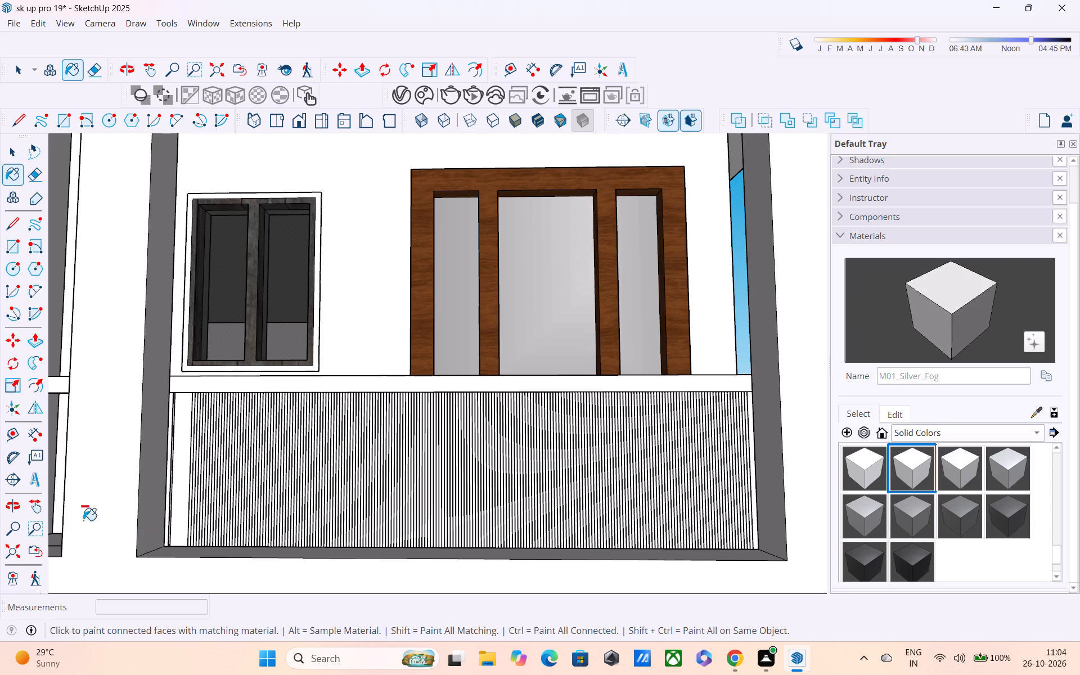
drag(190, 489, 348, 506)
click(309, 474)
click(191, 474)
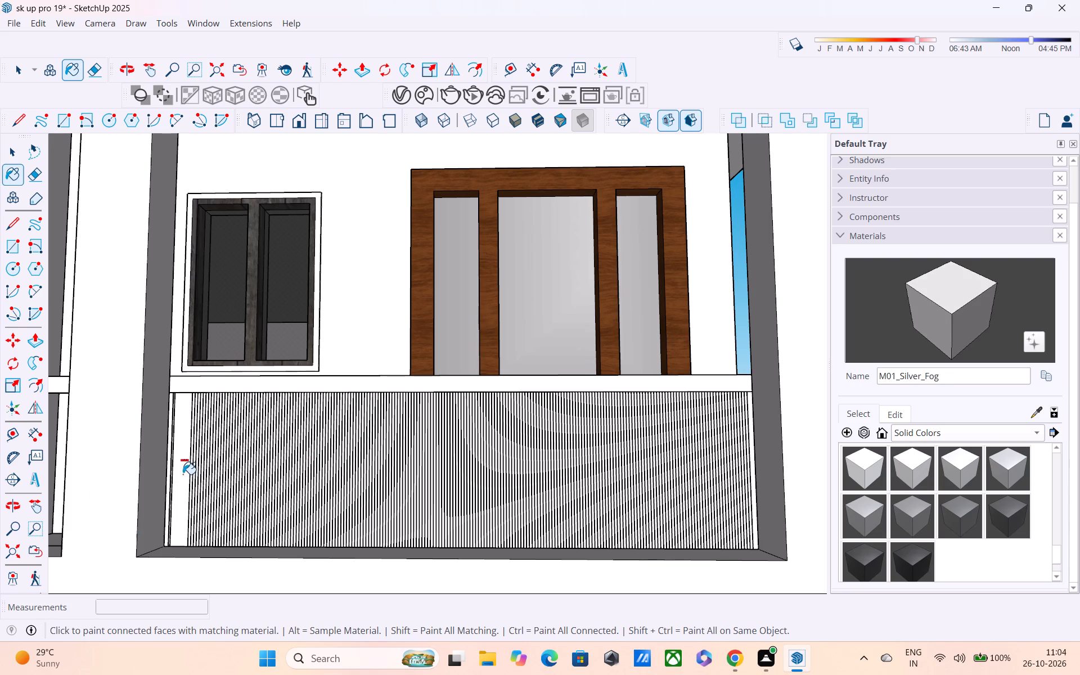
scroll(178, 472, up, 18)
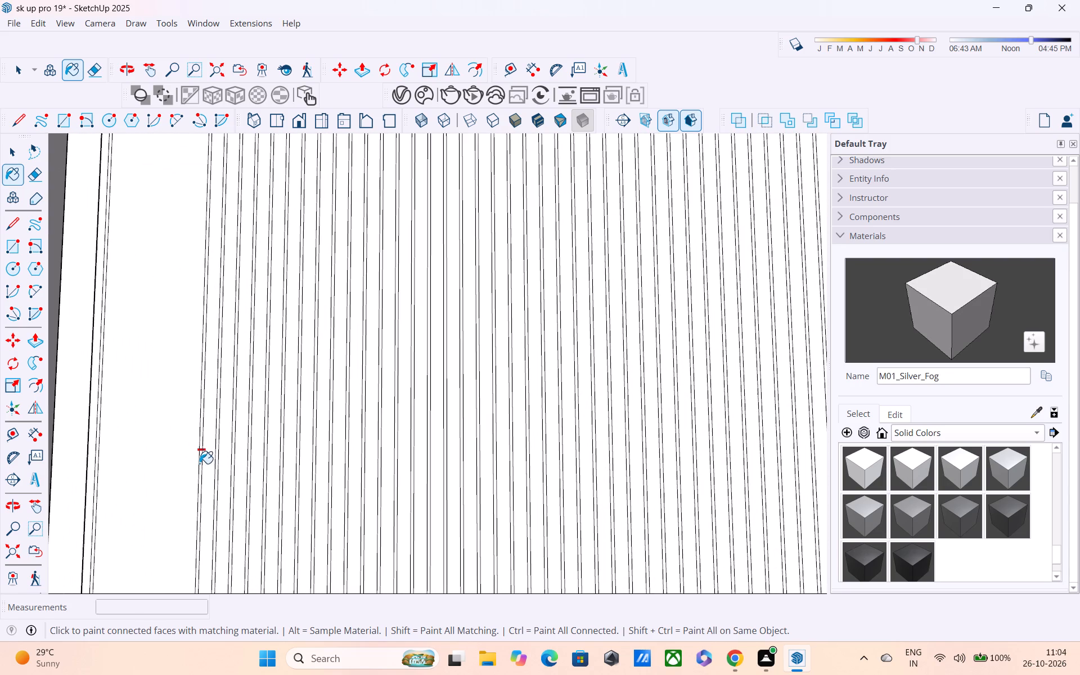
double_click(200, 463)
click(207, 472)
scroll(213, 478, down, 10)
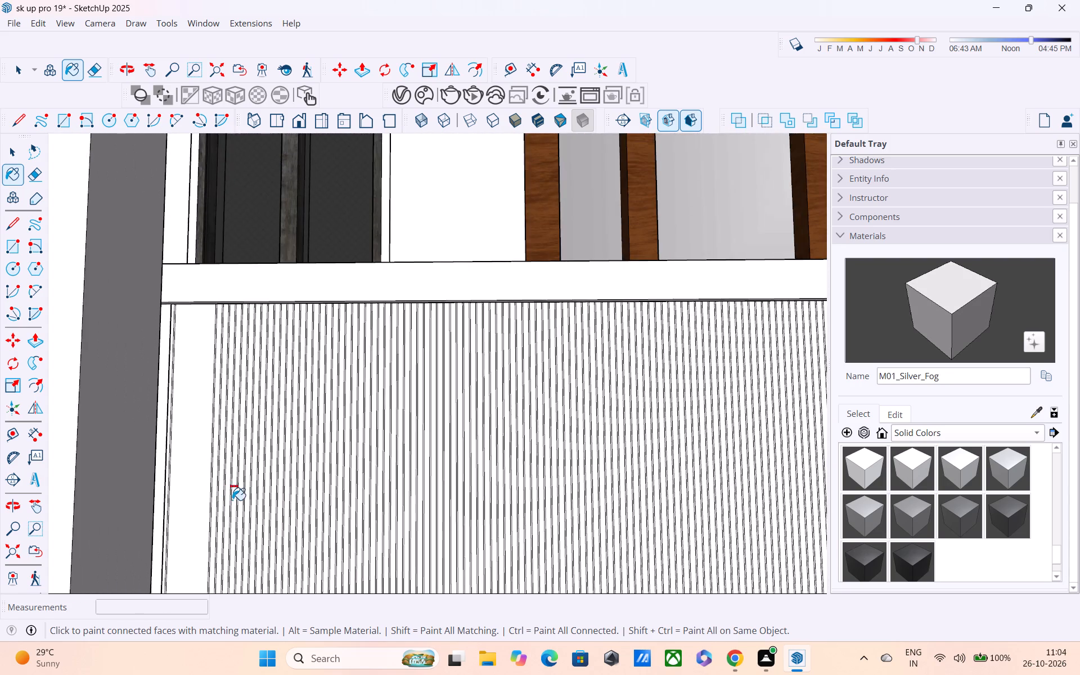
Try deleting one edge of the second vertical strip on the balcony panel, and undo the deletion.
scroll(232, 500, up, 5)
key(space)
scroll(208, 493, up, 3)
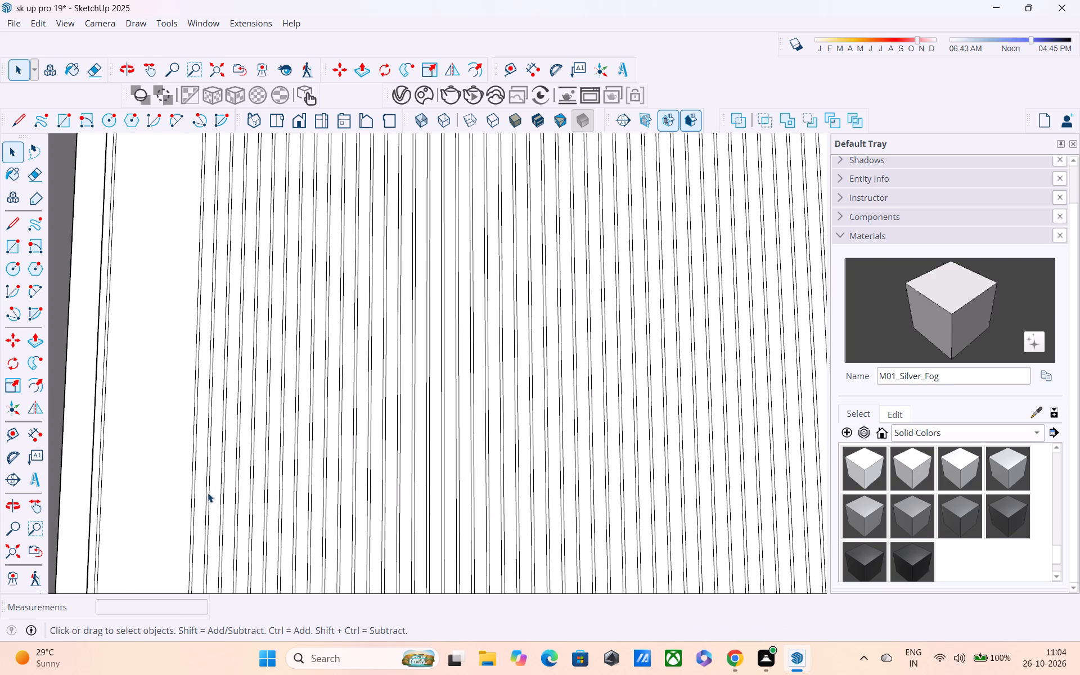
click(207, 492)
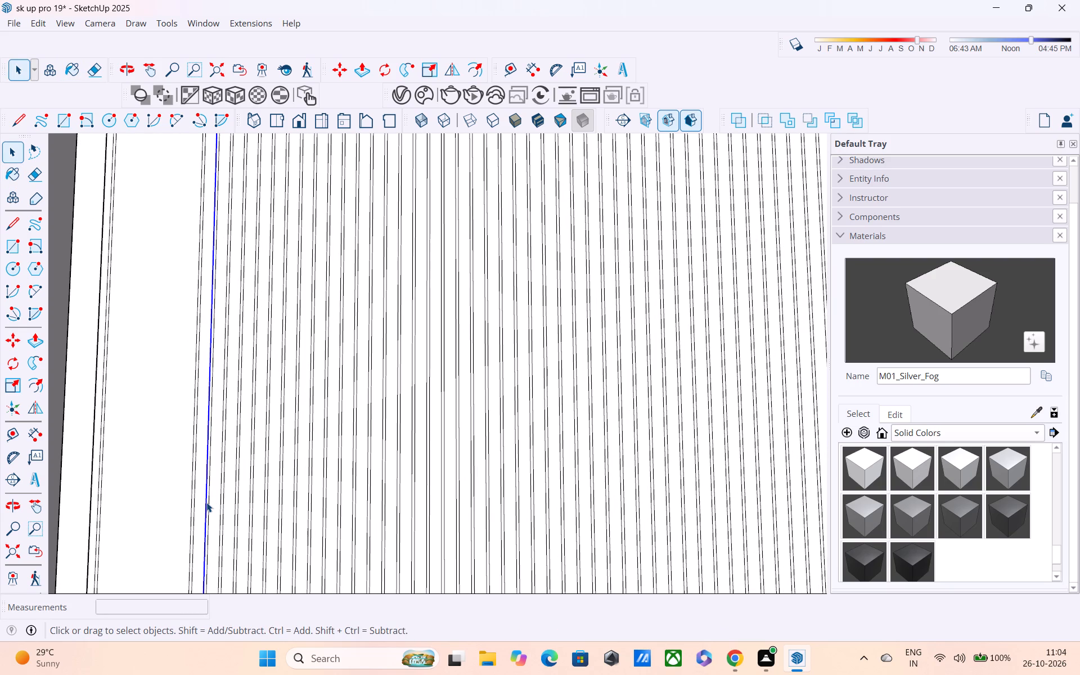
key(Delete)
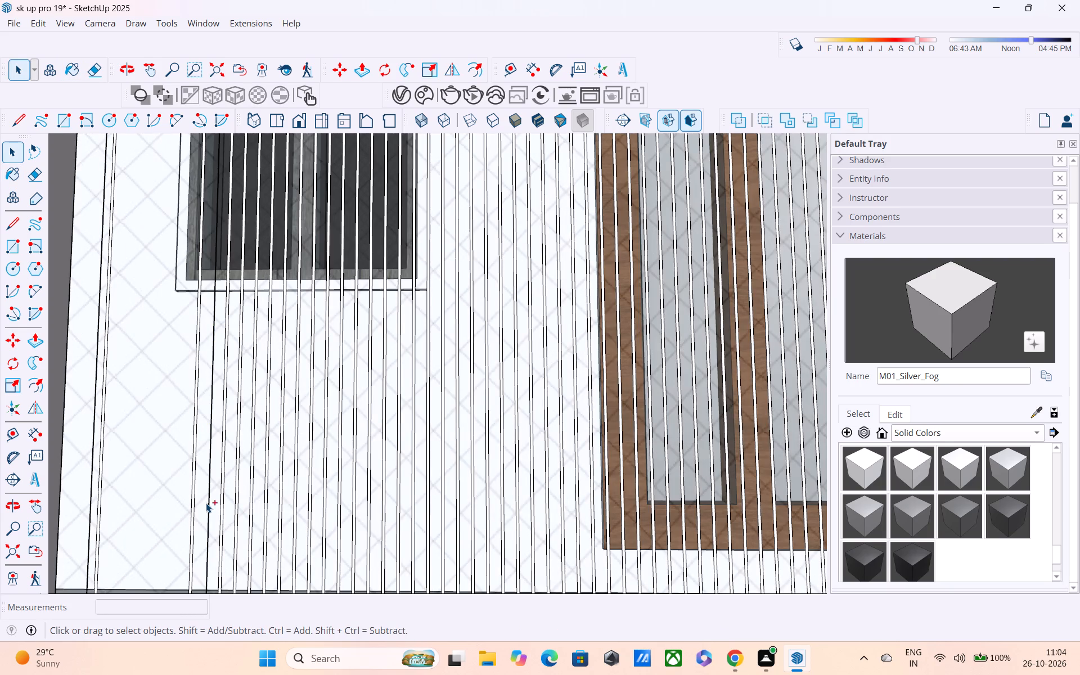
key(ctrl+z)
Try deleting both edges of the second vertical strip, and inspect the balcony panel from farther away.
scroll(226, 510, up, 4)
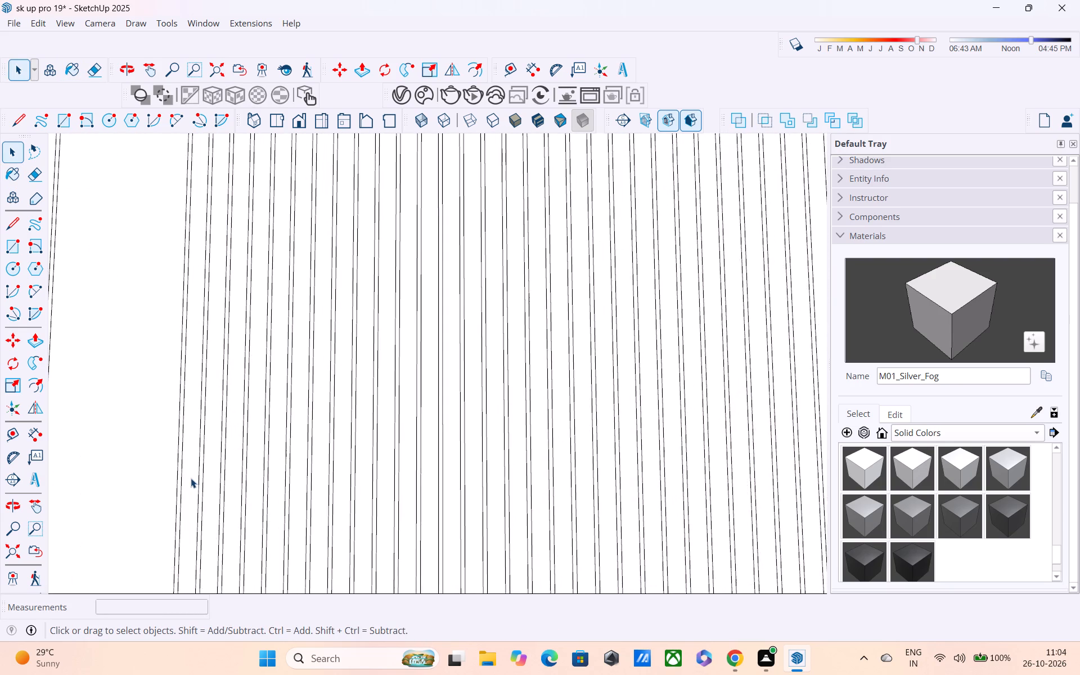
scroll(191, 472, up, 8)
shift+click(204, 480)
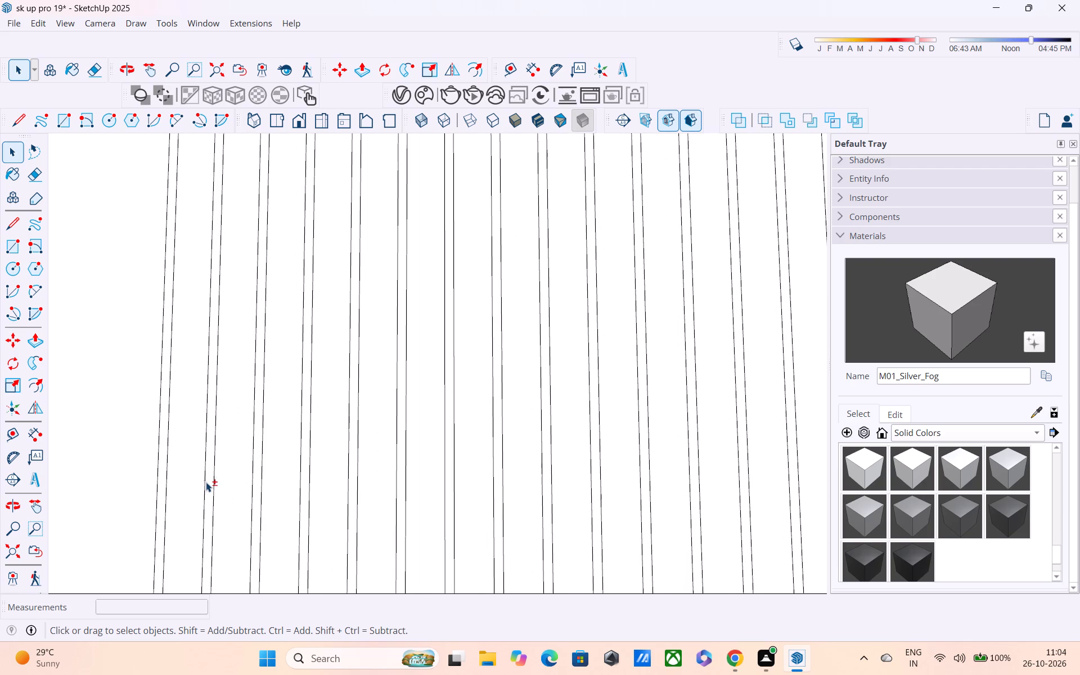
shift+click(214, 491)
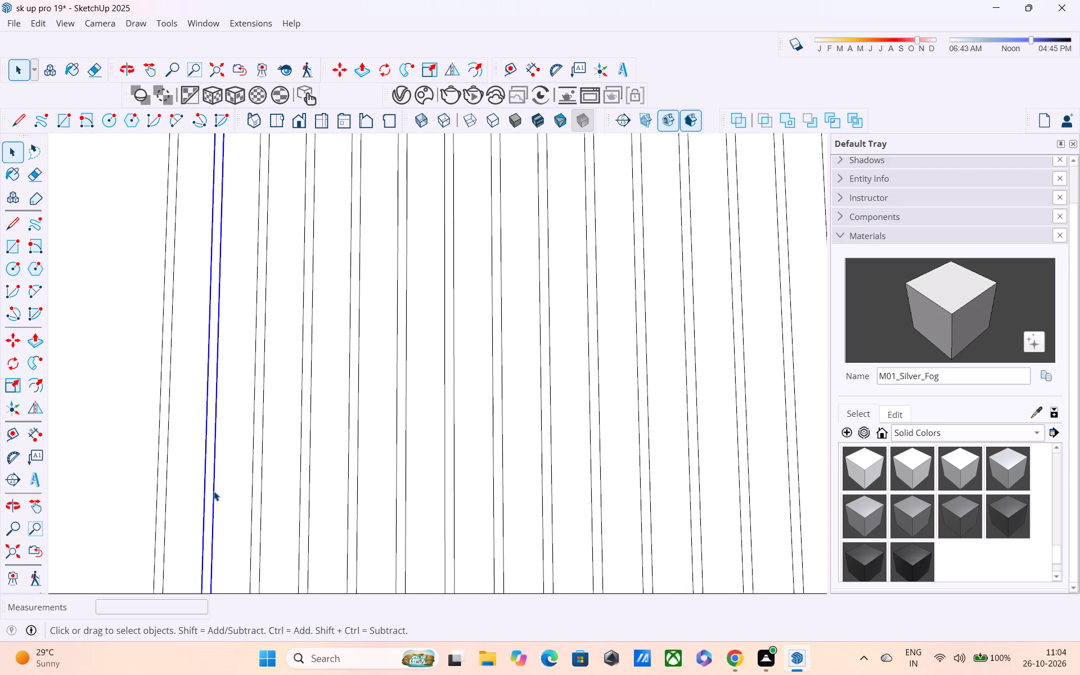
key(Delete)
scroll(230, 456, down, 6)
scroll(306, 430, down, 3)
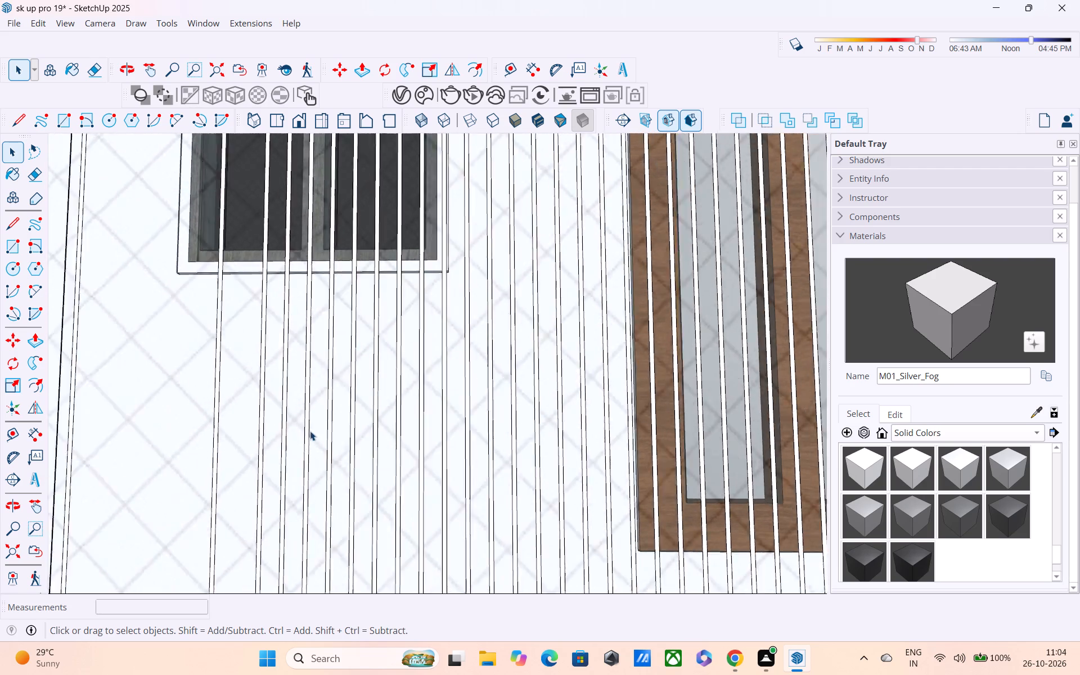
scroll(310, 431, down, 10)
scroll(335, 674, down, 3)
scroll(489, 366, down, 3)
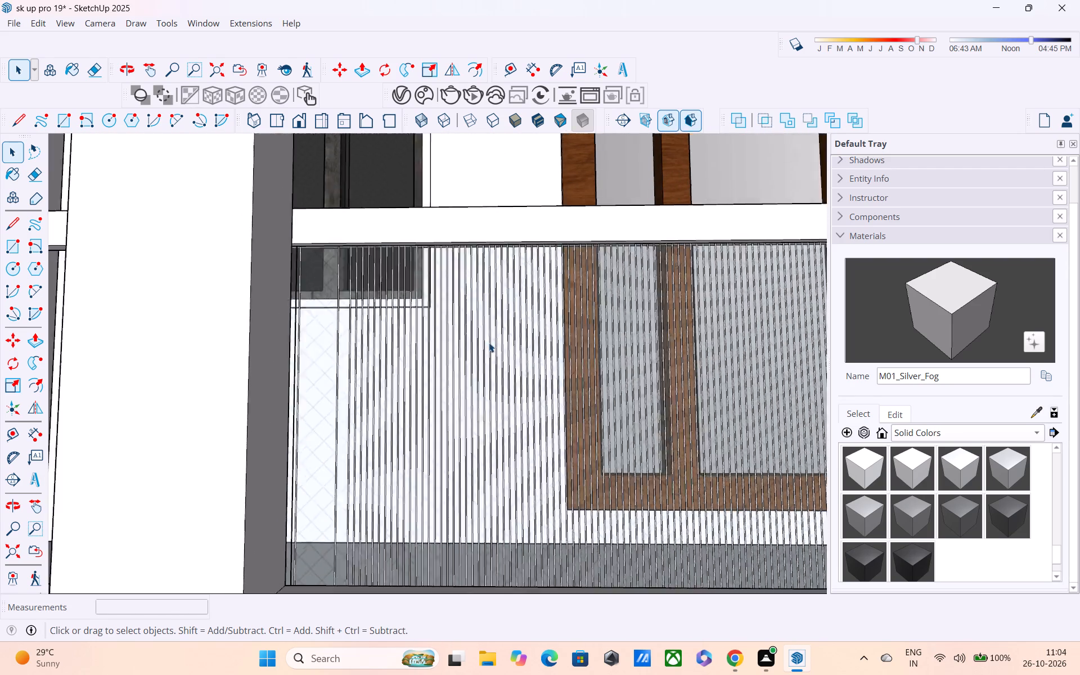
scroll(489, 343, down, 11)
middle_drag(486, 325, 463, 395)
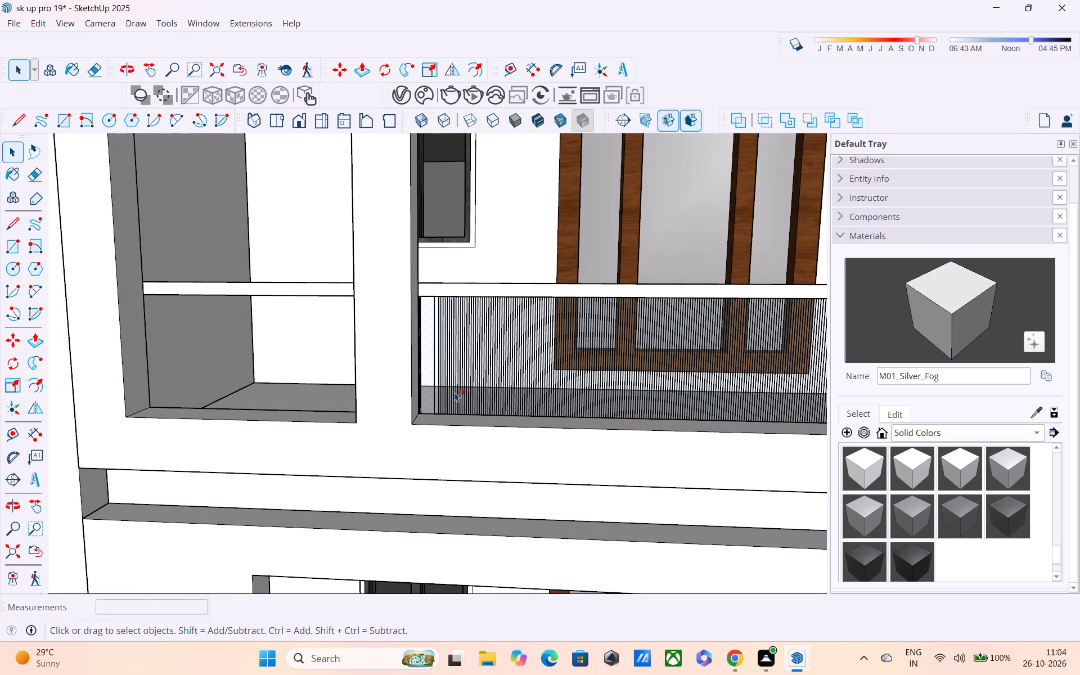
Undo back through the strip deletion, the panel painting and the repeated vertical strips to the bare glass panel with its first strip.
key(ctrl+z)
key(ctrl+z)
key(ctrl+z)
key(ctrl+z)
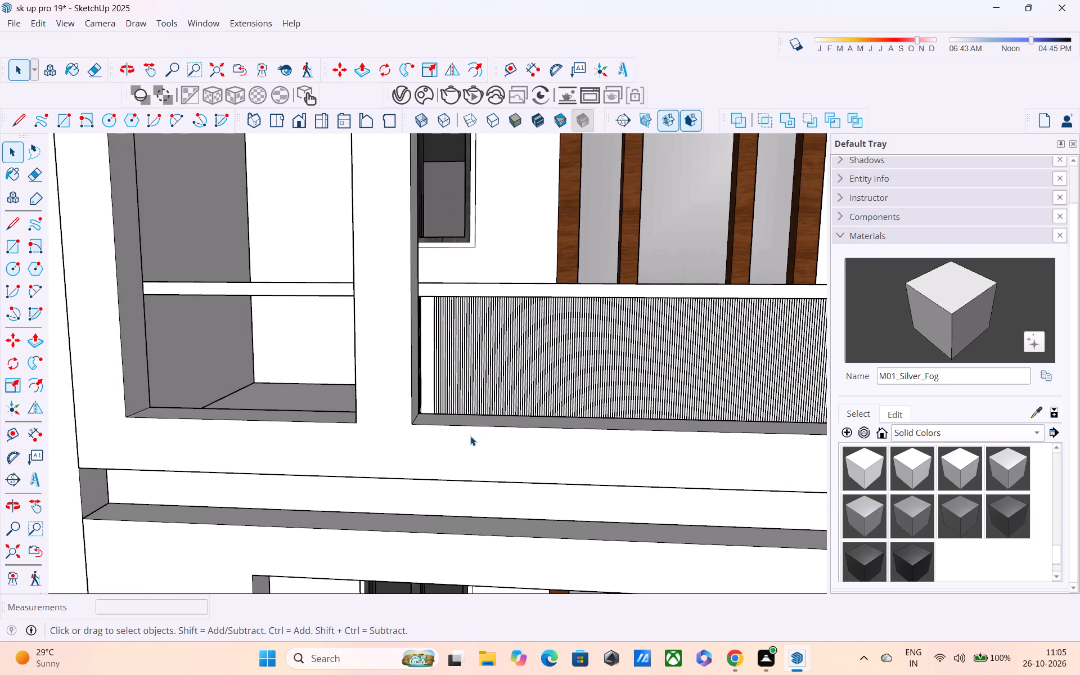
key(ctrl+z)
key(ctrl+z)
key(ctrl+z)
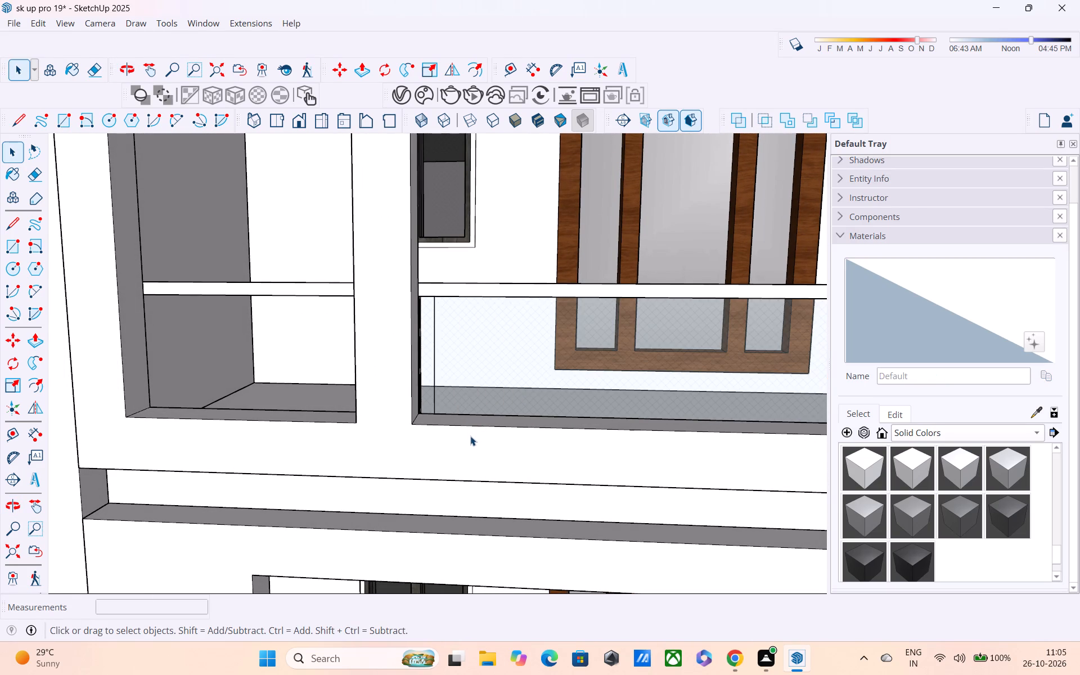
key(ctrl+z)
key(ctrl+z)
key(ctrl+z)
Delete one of the first strip's two closely spaced vertical edges on the glass panel.
scroll(485, 332, up, 3)
scroll(425, 354, up, 7)
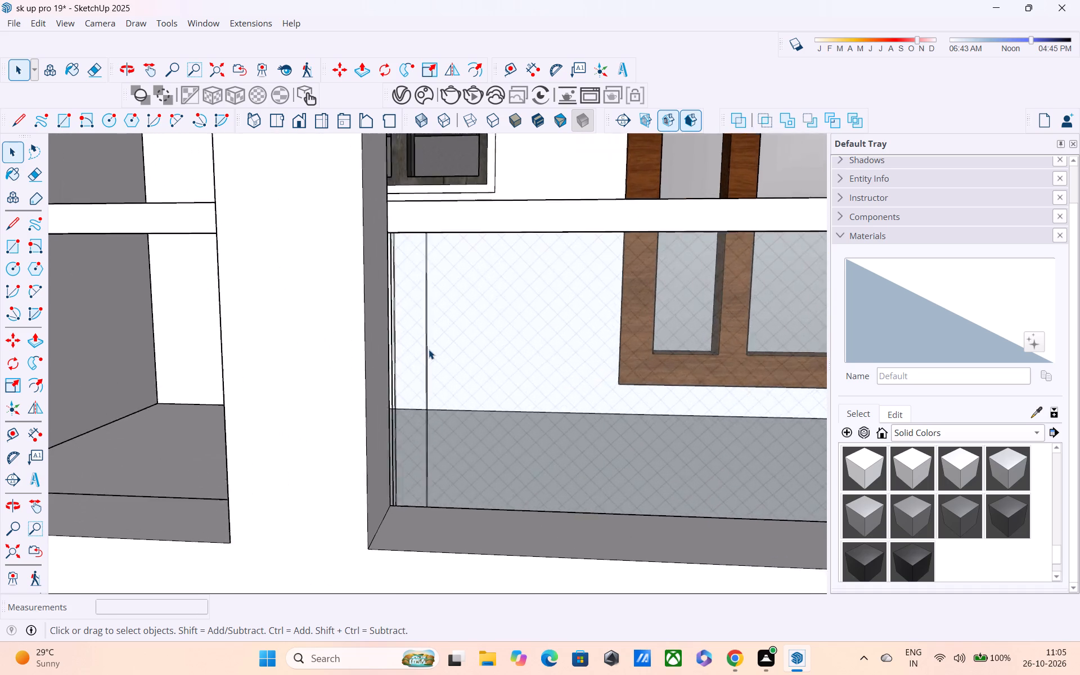
scroll(429, 349, up, 2)
click(426, 345)
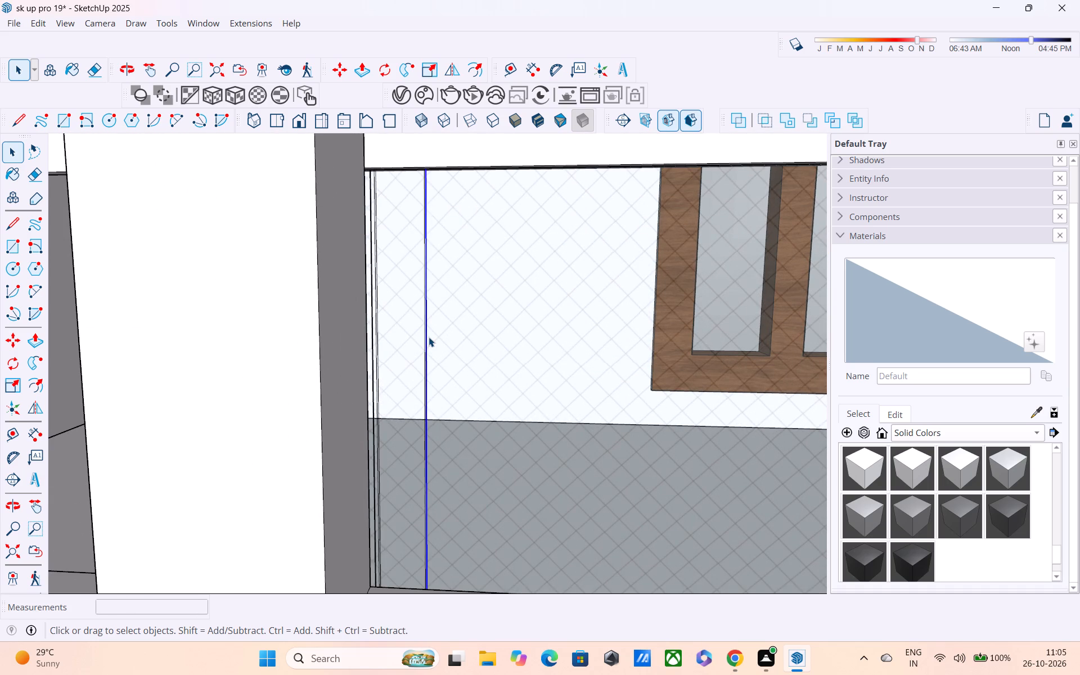
key(Delete)
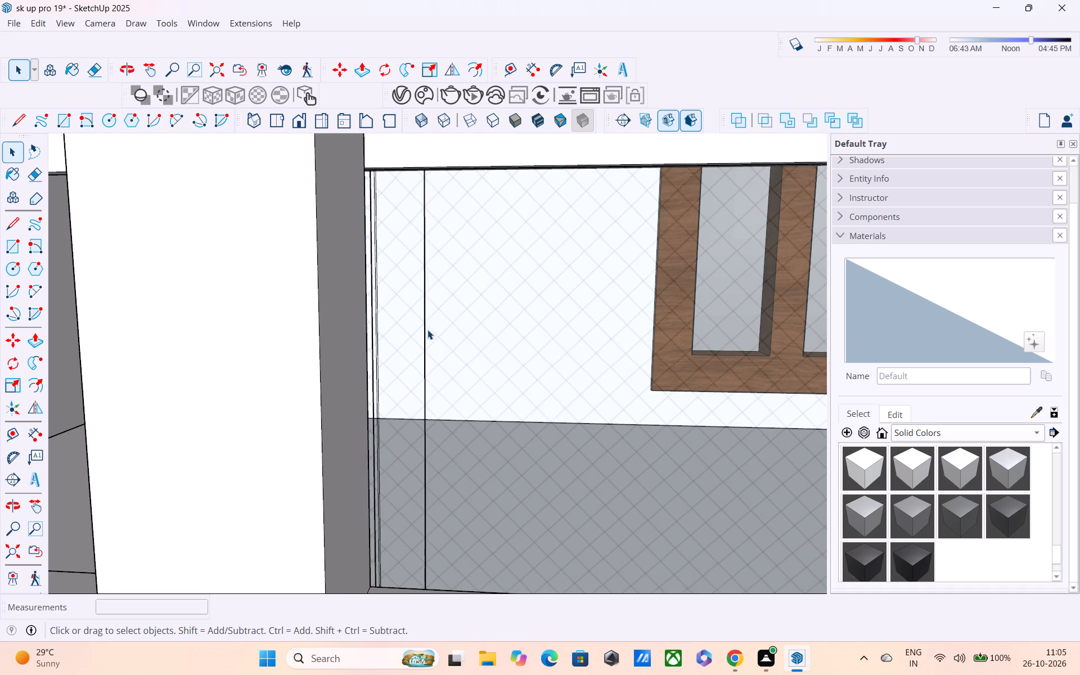
Copy the remaining vertical edge 2" along the glass panel's top edge, away from the column.
middle_drag(433, 296, 434, 169)
scroll(434, 251, up, 8)
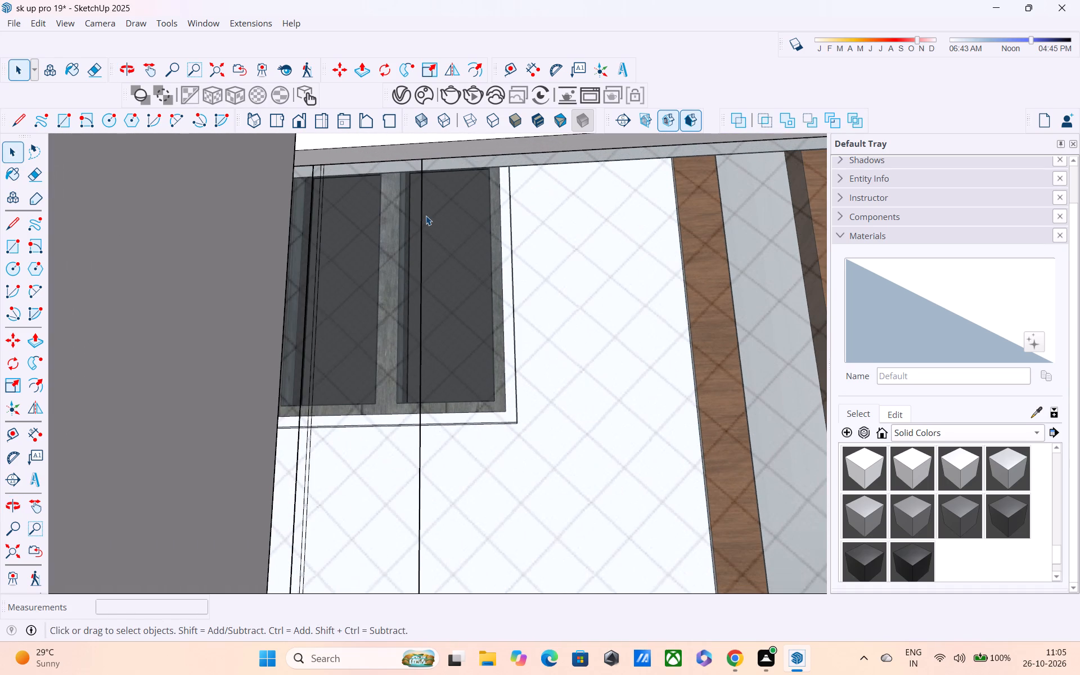
click(422, 230)
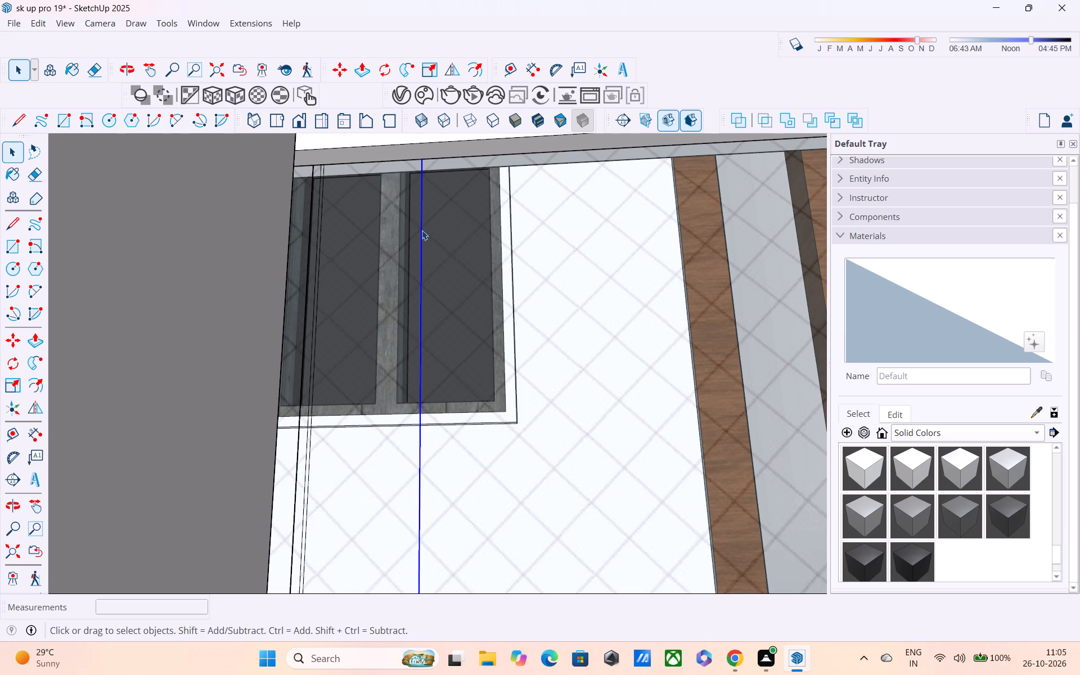
key(m)
scroll(439, 198, up, 3)
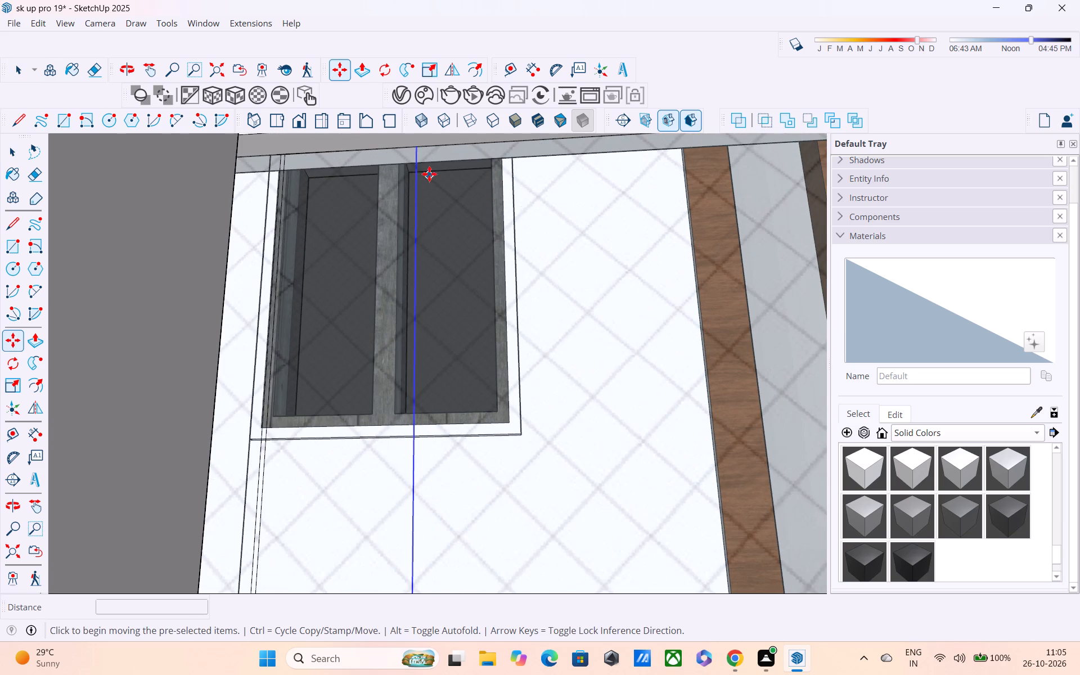
click(417, 148)
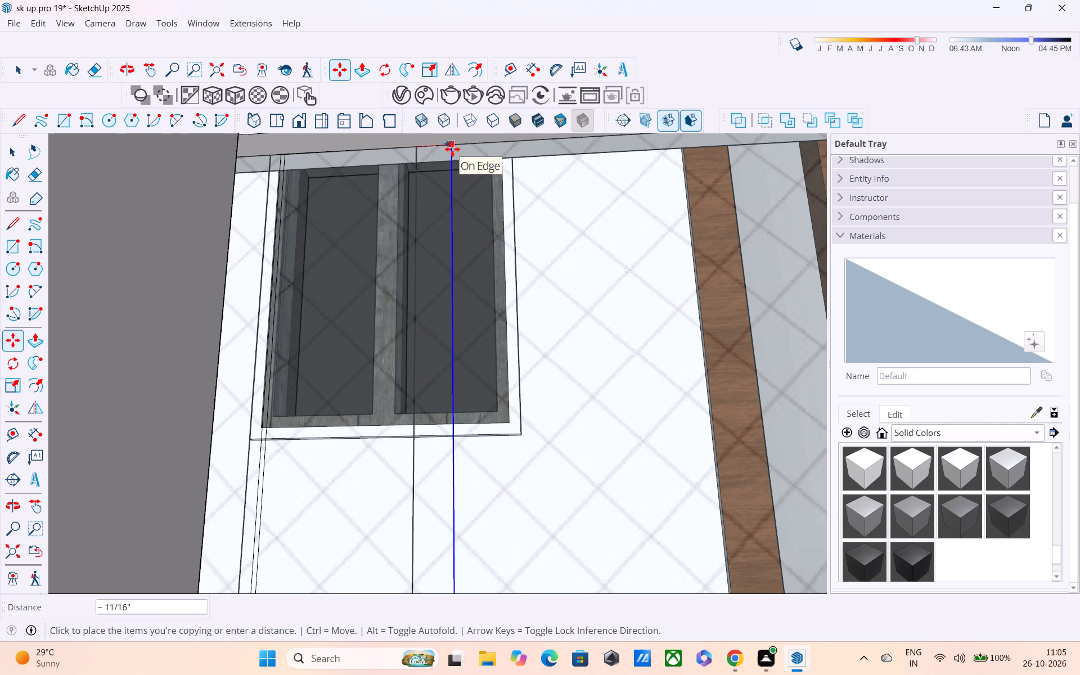
key(2)
key(shift+quotedbl)
key(Return)
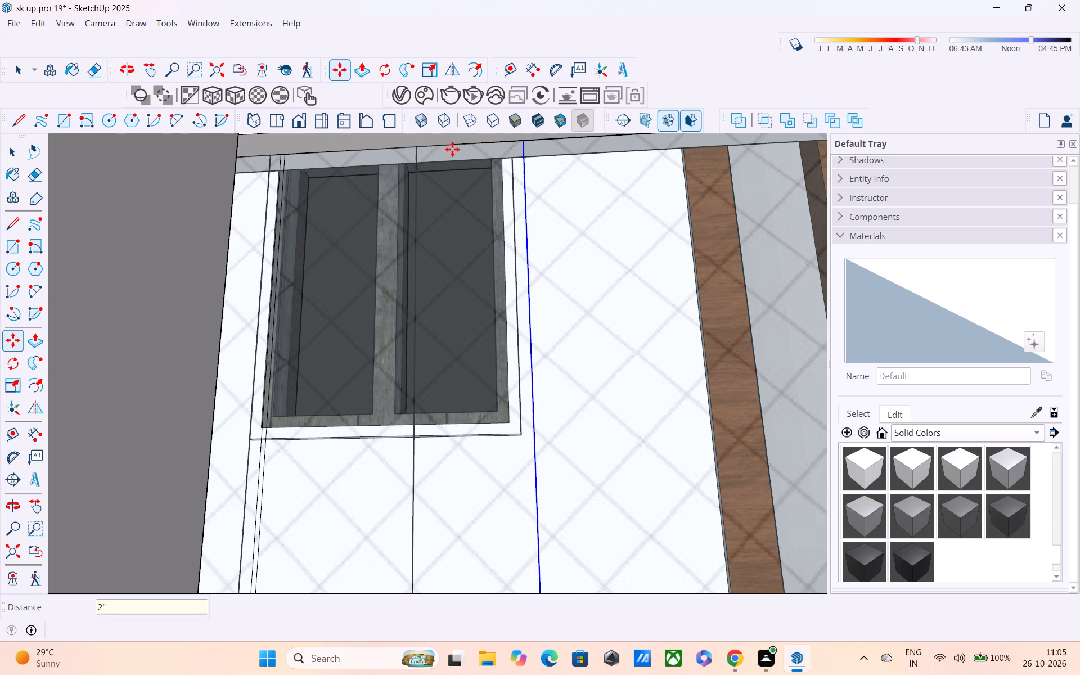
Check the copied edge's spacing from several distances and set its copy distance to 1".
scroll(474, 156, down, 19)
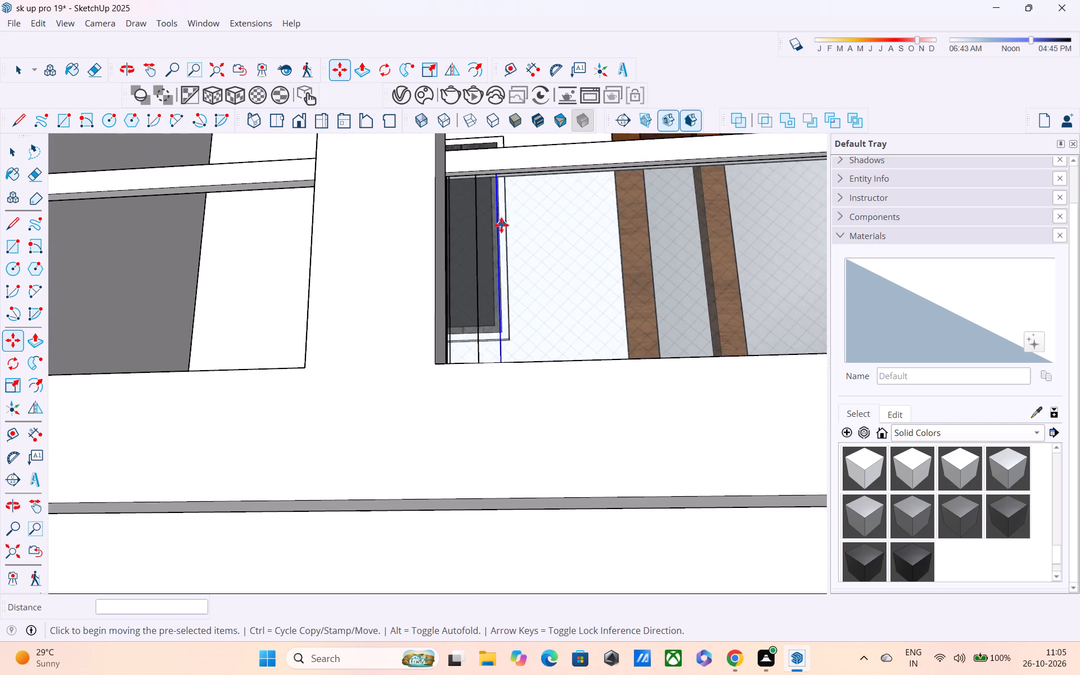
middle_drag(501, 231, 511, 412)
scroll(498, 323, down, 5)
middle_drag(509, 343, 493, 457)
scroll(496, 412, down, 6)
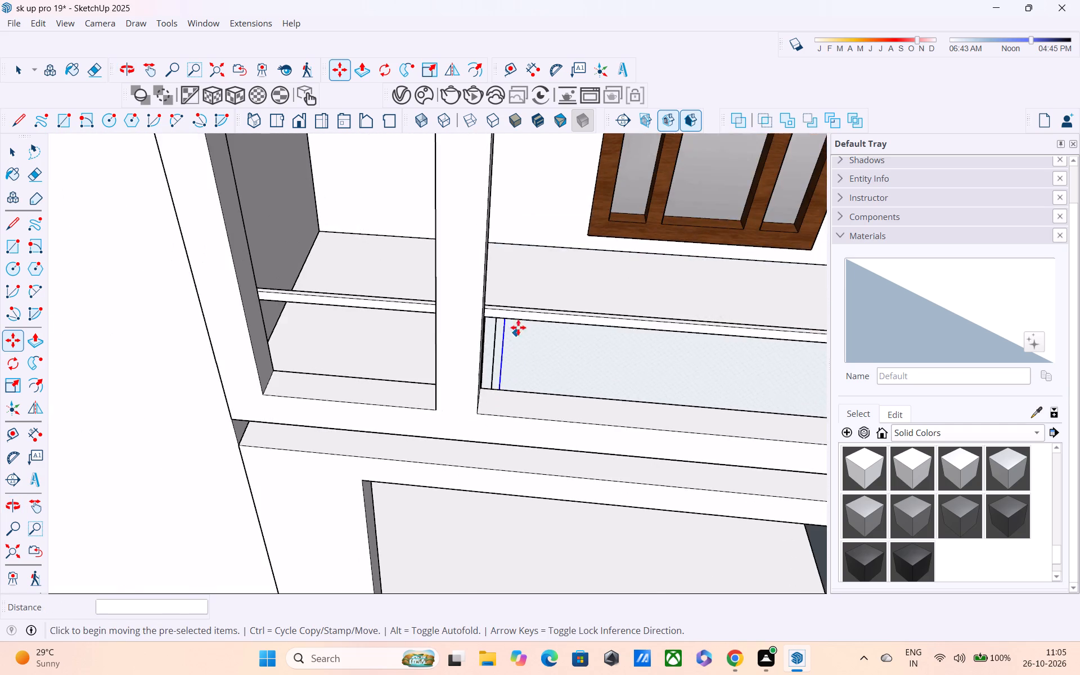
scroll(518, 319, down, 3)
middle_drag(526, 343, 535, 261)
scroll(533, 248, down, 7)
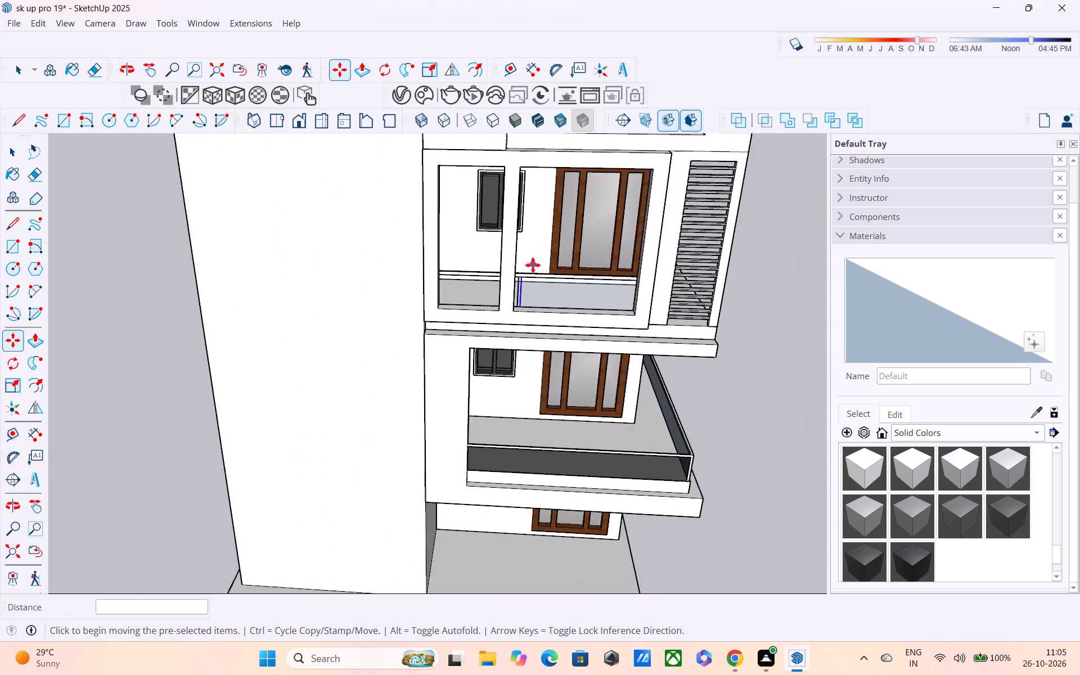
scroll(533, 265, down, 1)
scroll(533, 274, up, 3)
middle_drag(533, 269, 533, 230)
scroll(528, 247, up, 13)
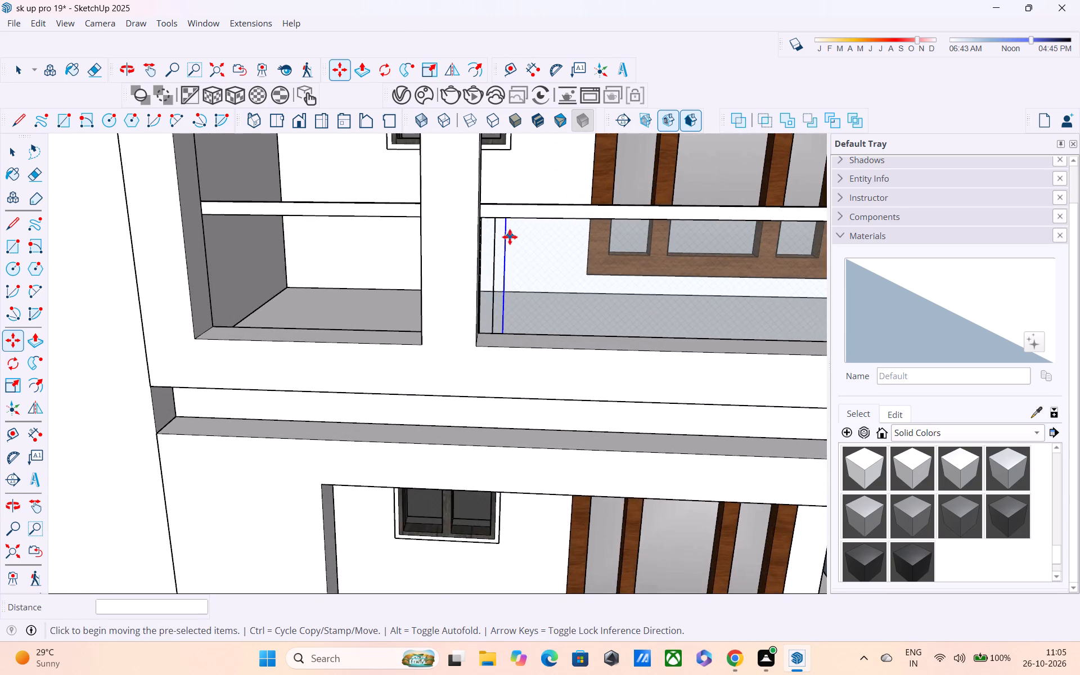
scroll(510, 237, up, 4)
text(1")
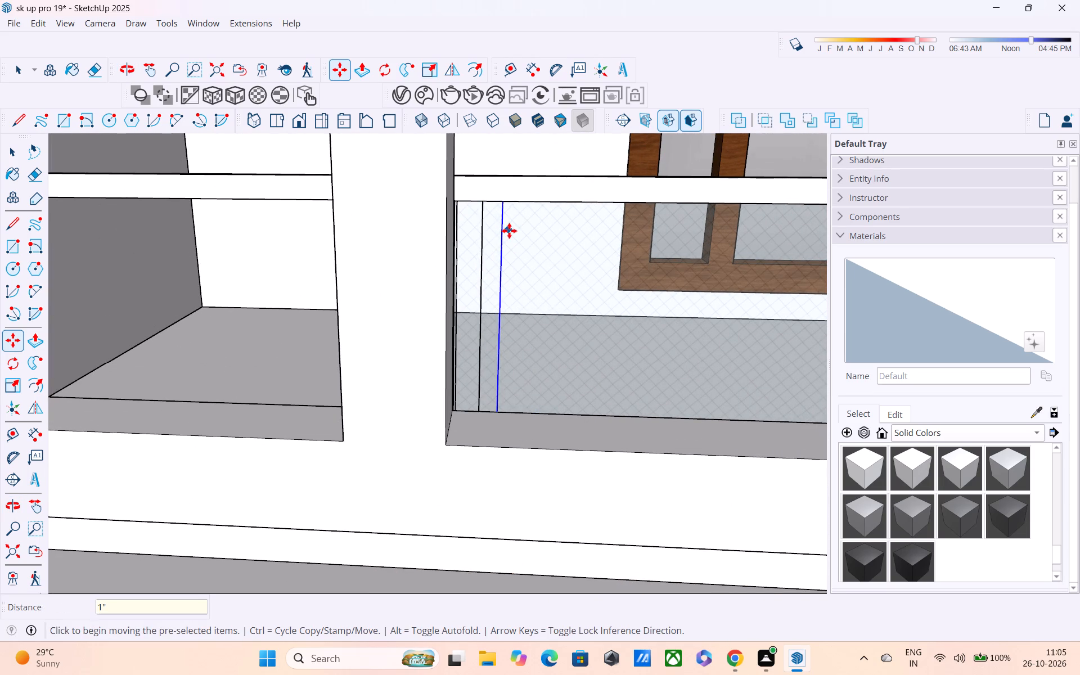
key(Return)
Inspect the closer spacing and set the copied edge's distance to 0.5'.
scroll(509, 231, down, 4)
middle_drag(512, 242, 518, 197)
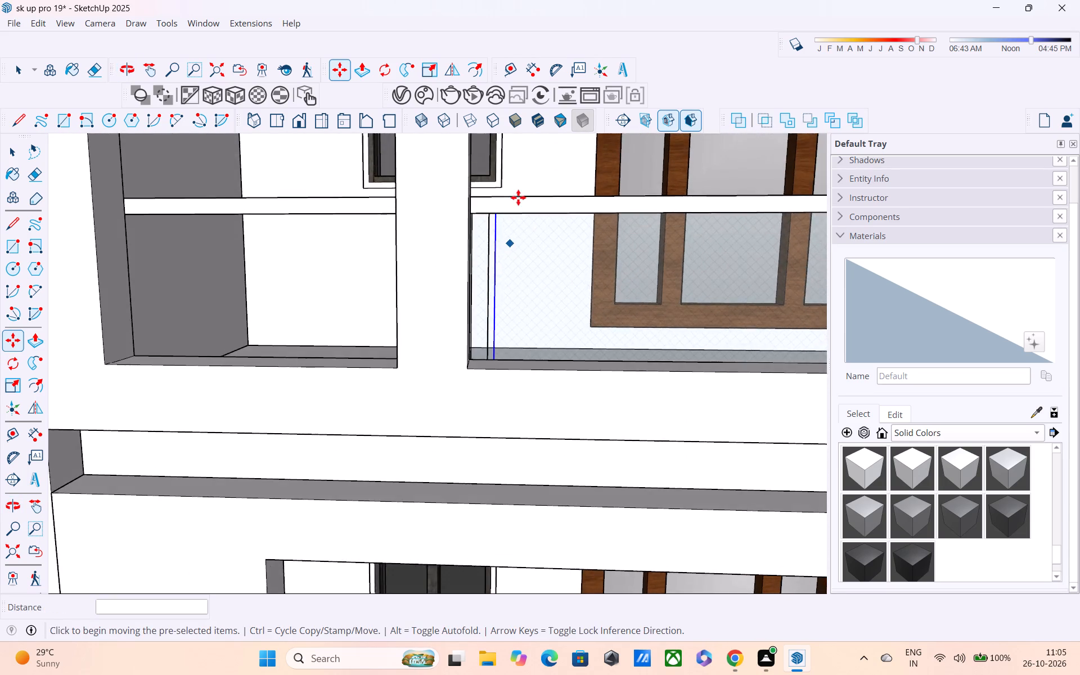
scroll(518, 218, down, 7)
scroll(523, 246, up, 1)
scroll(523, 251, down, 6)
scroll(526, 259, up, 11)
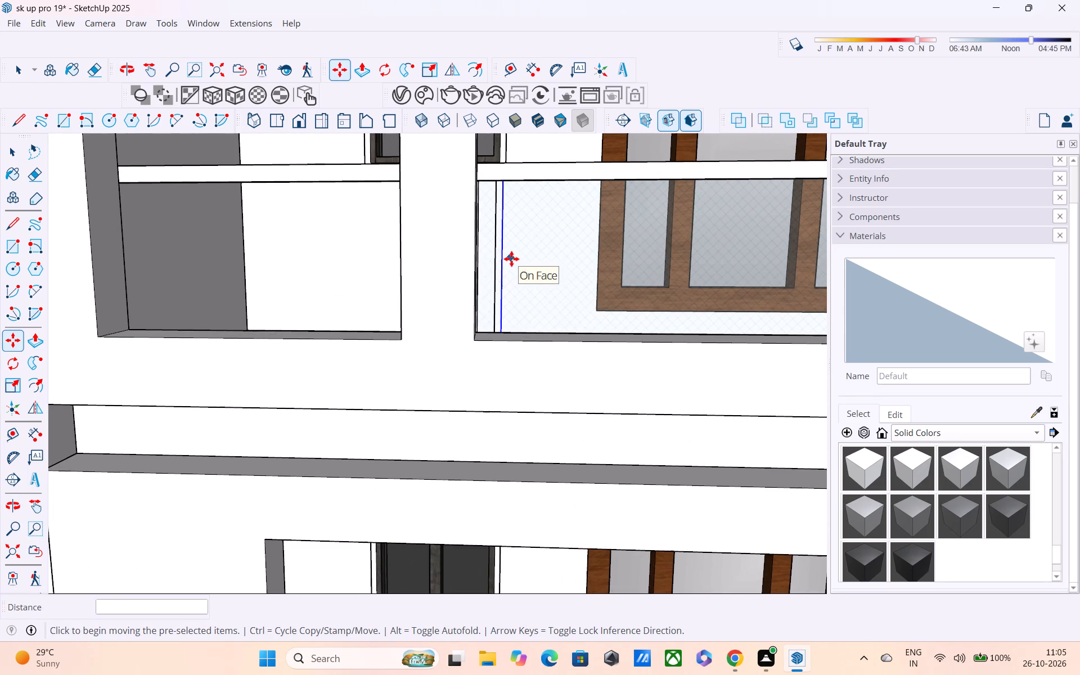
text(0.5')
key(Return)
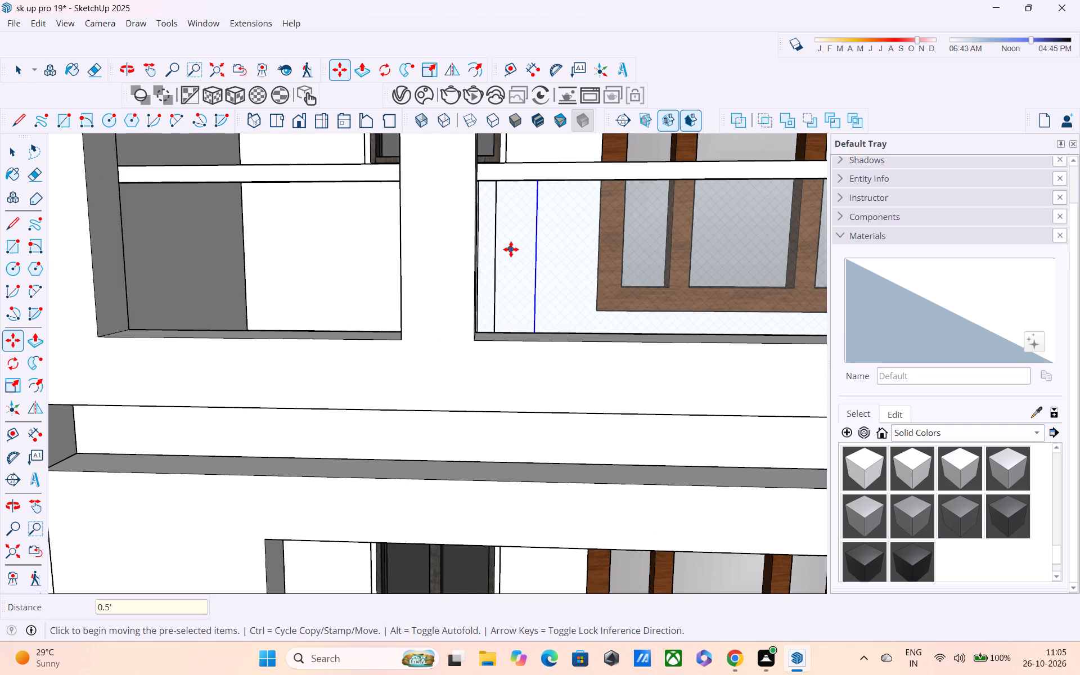
Set the copied vertical edge's distance from the original to 5".
text(5")
key(Return)
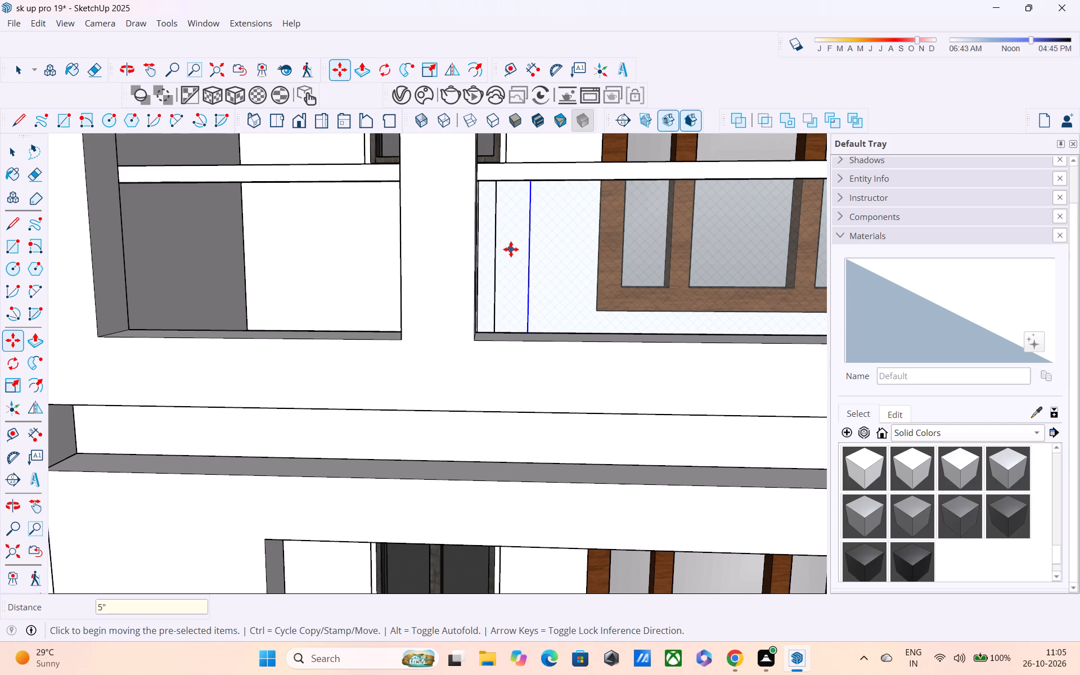
text(5")
key(Return)
key(0)
key(BackSpace)
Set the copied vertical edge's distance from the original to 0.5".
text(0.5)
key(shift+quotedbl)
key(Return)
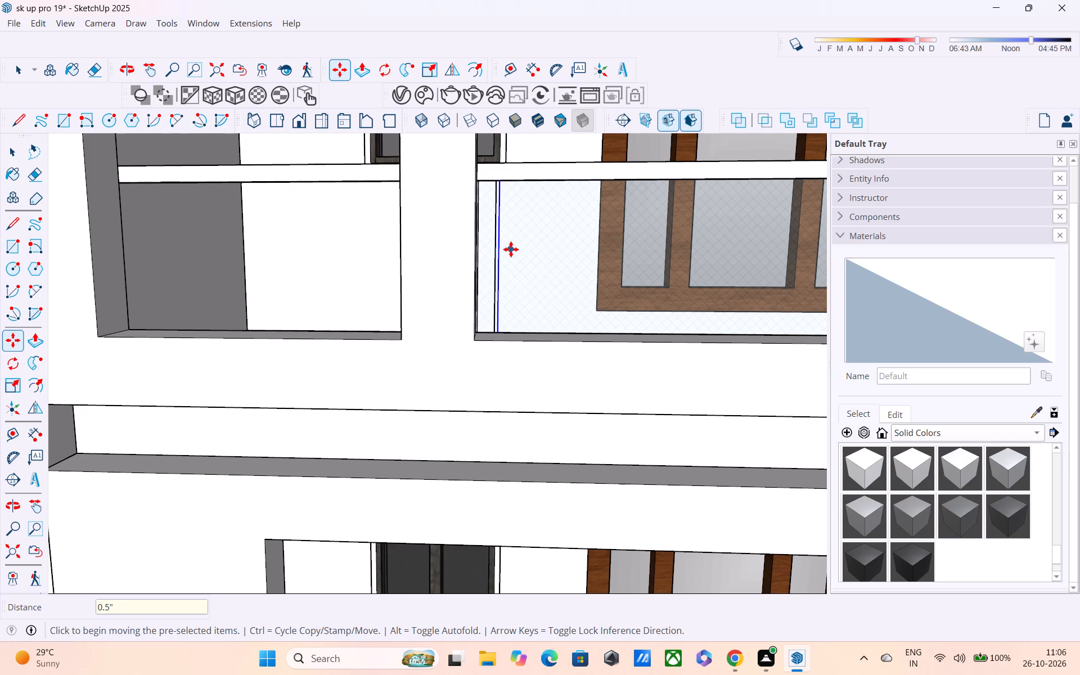
Check the narrow gap up close and set the copied vertical edge's distance to 0.7".
scroll(551, 254, down, 8)
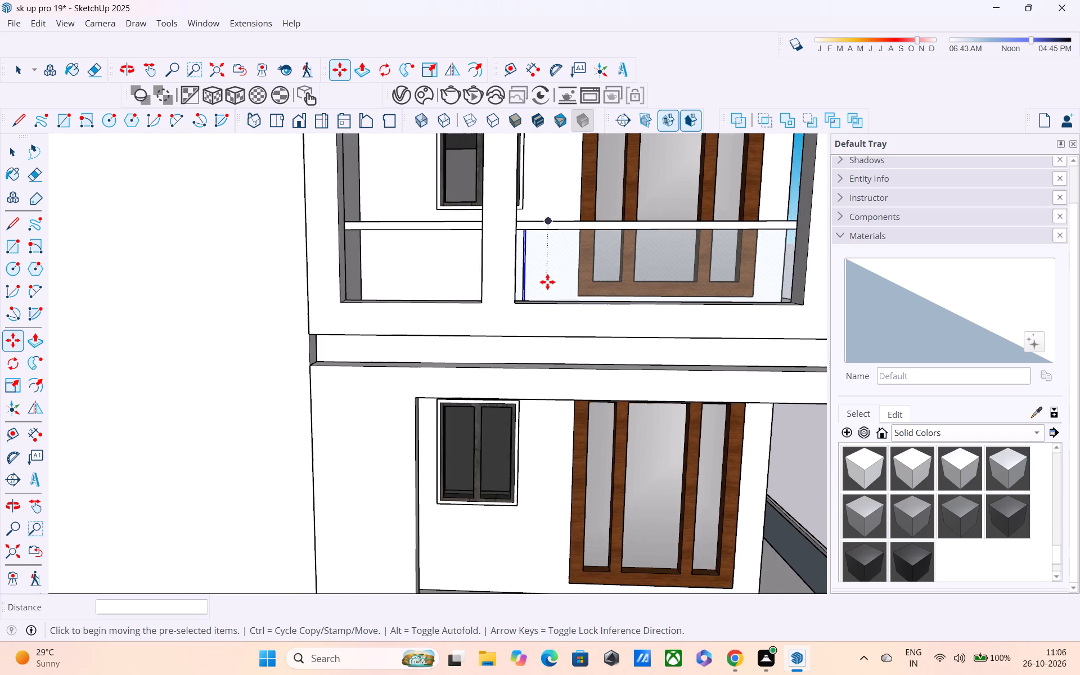
scroll(547, 282, down, 5)
scroll(547, 285, up, 15)
scroll(520, 262, up, 6)
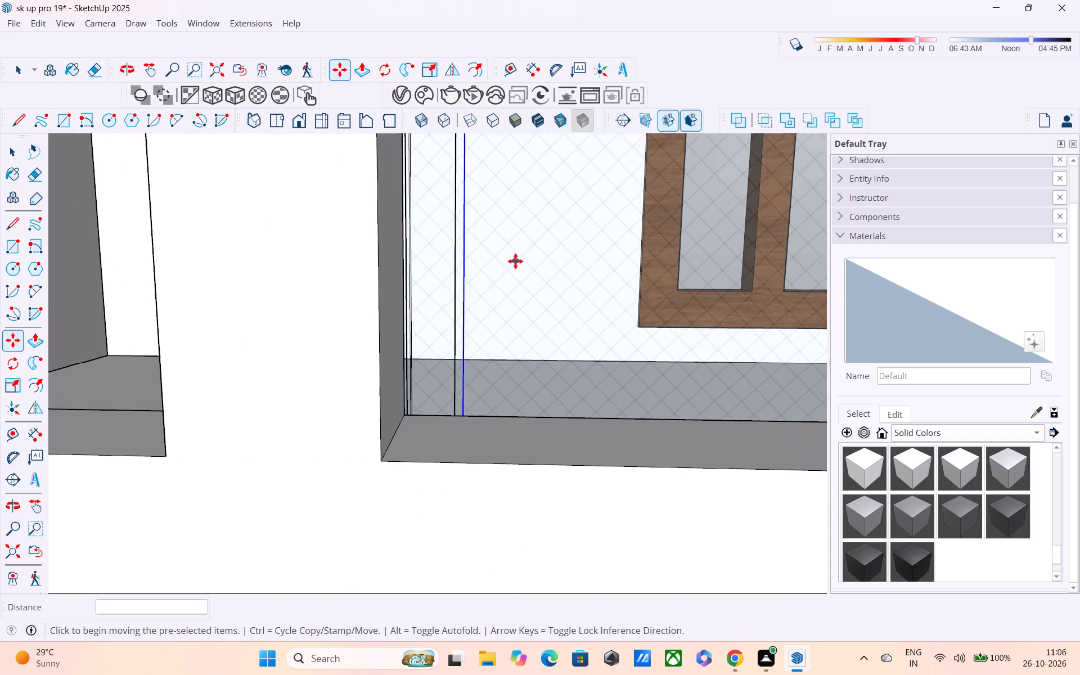
scroll(510, 268, down, 3)
scroll(511, 275, up, 4)
middle_drag(506, 317, 478, 286)
scroll(500, 314, up, 1)
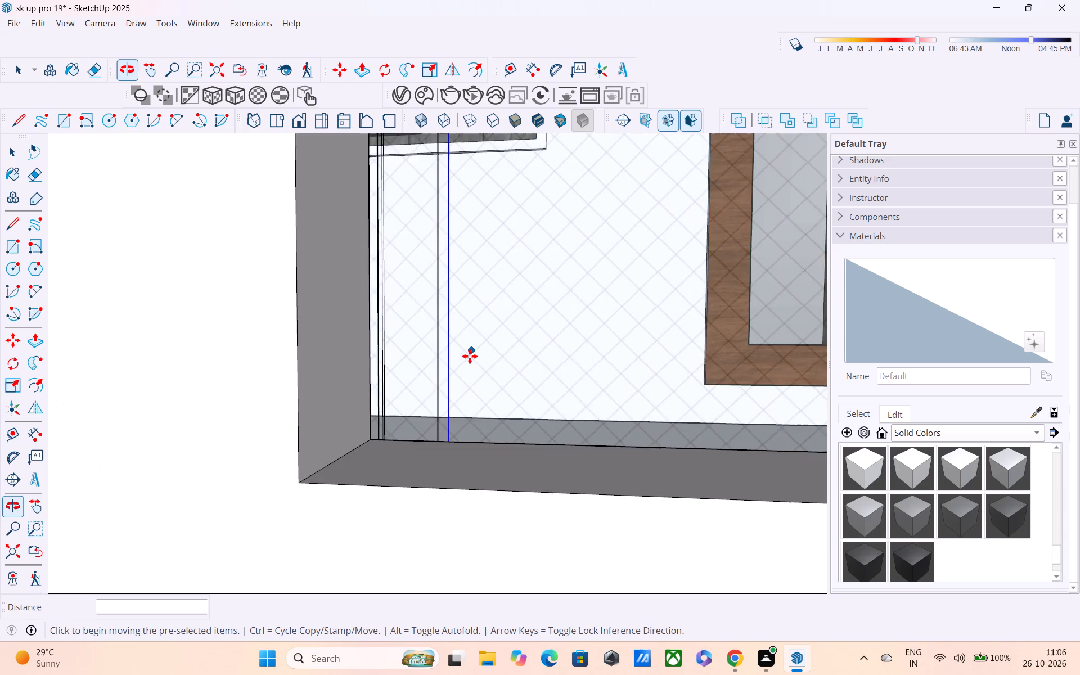
scroll(469, 358, up, 10)
scroll(456, 359, down, 3)
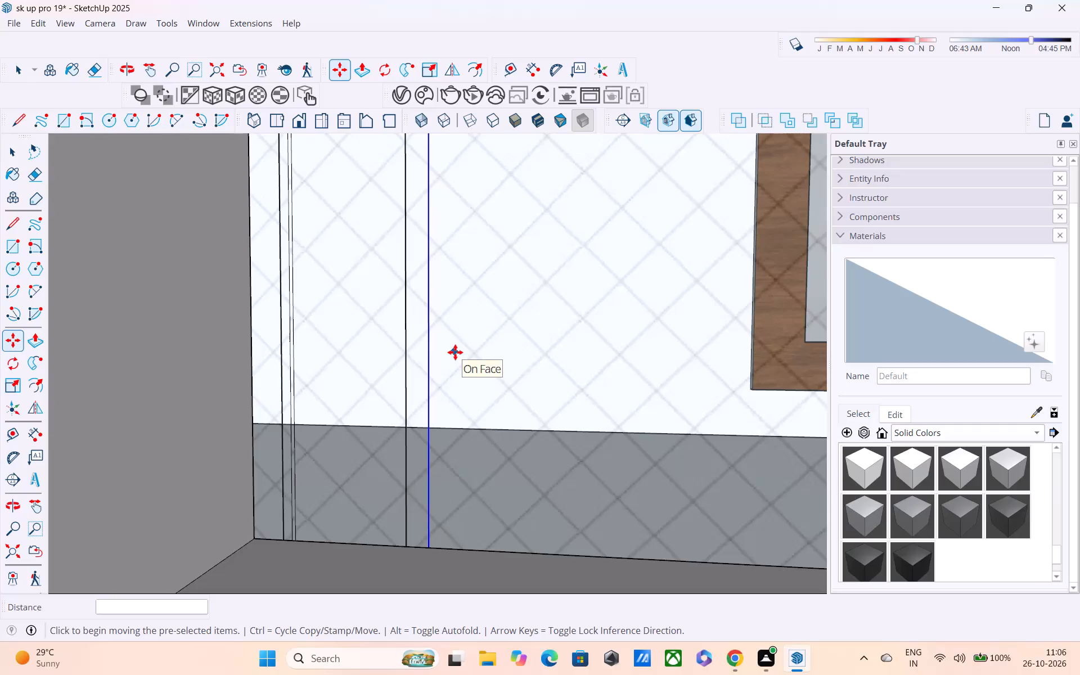
text(0.)
text(7")
key(Return)
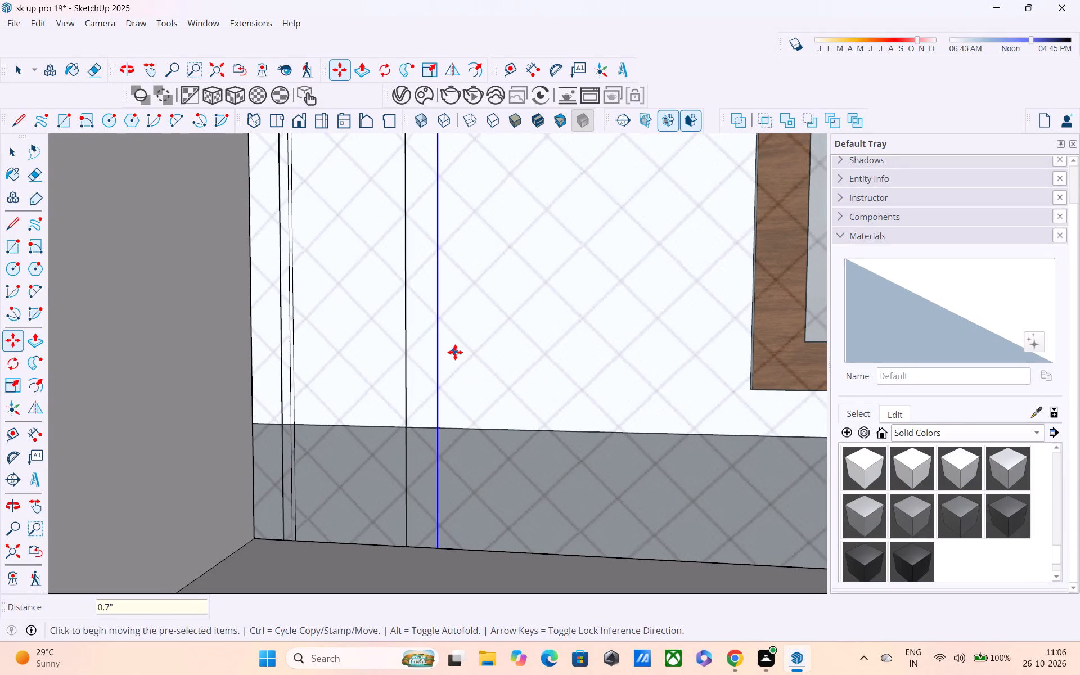
Examine the width of the strip between the two vertical edges beside the column from near and far.
scroll(7, 300, down, 7)
scroll(183, 352, down, 12)
scroll(337, 374, down, 6)
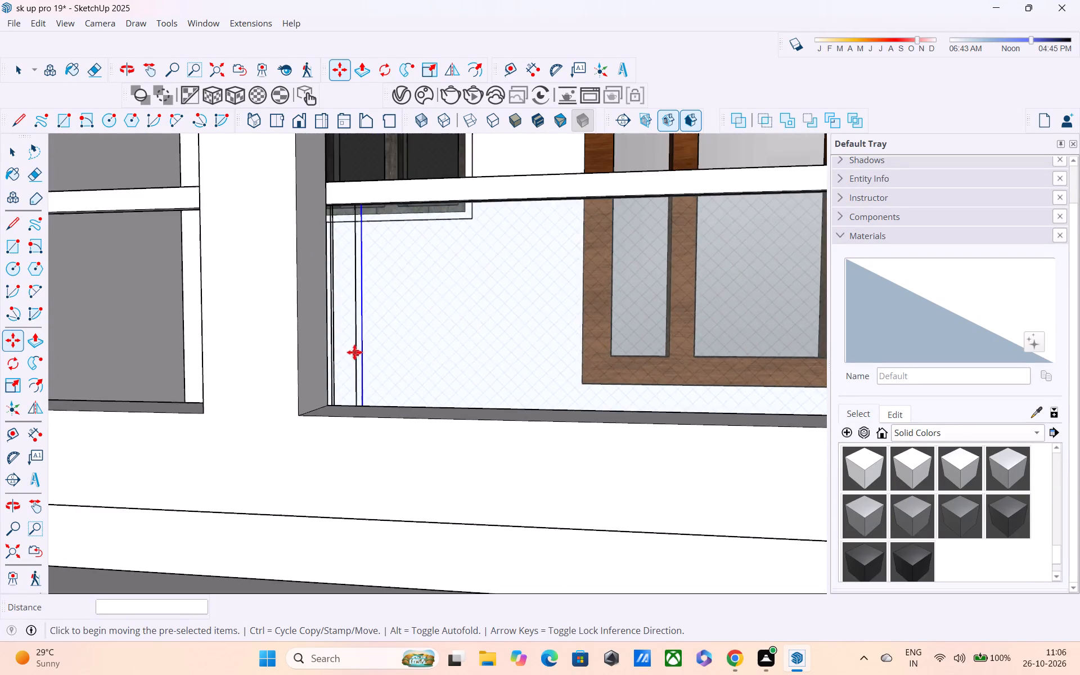
scroll(355, 349, down, 4)
middle_drag(364, 352, 392, 361)
scroll(371, 344, up, 5)
scroll(370, 344, down, 3)
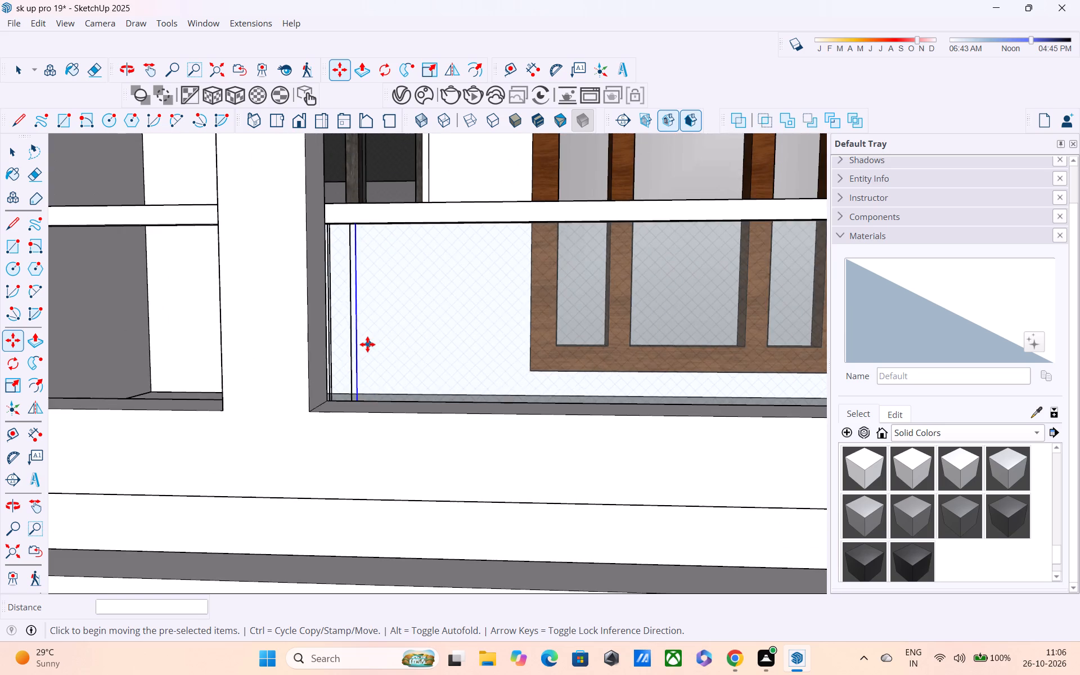
scroll(359, 344, up, 8)
scroll(358, 347, down, 6)
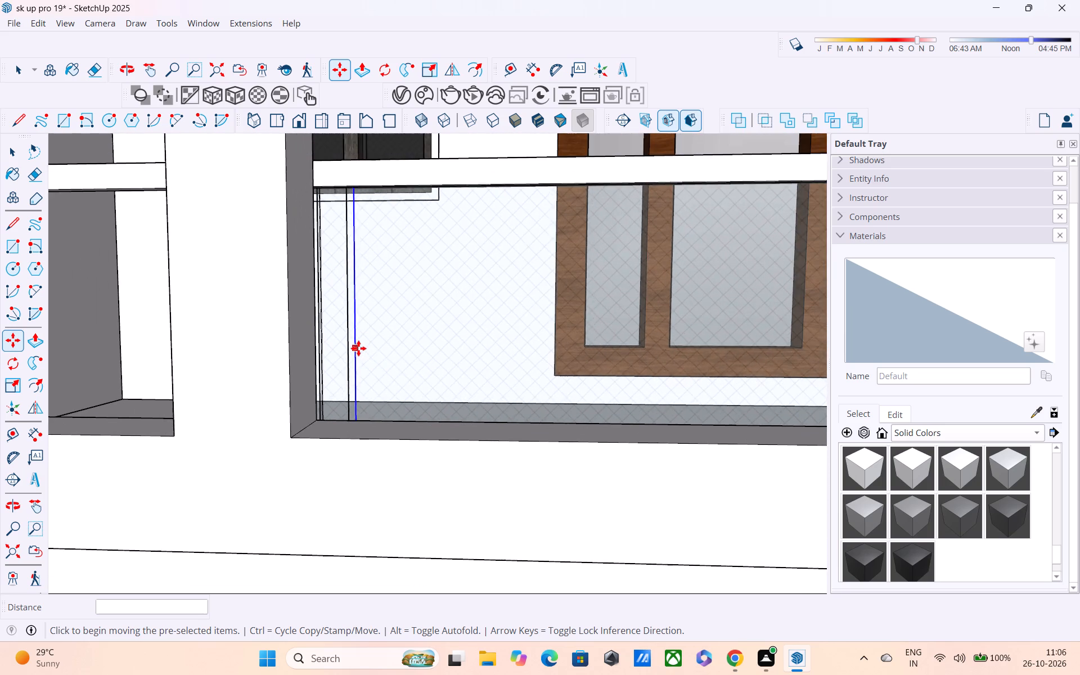
scroll(358, 348, down, 17)
scroll(366, 354, up, 3)
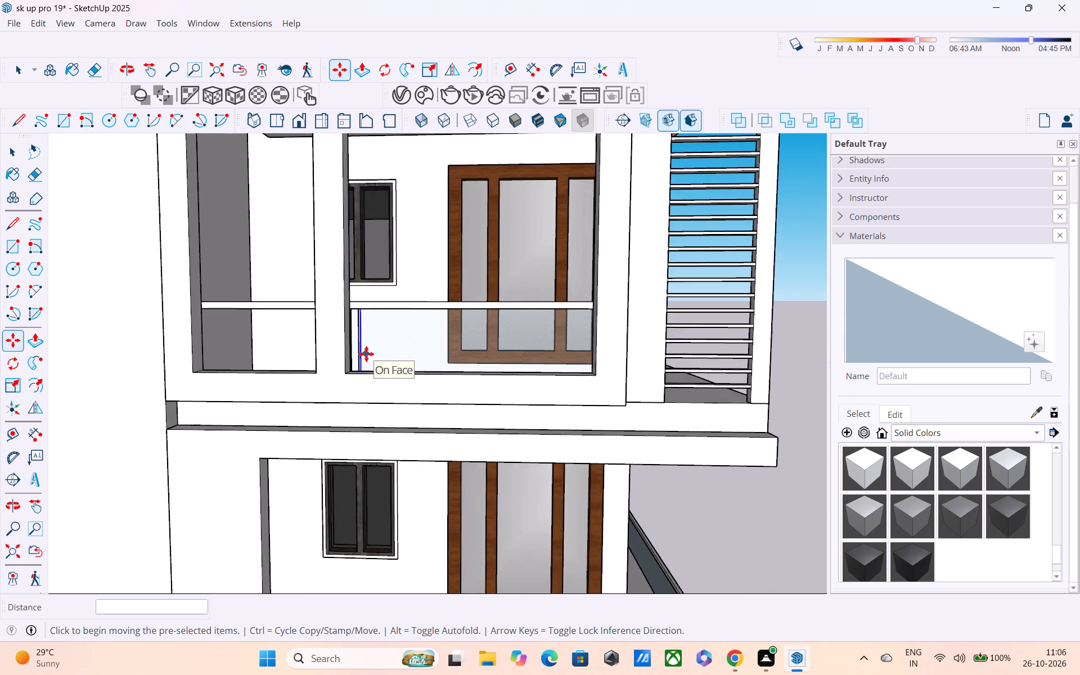
scroll(366, 354, up, 12)
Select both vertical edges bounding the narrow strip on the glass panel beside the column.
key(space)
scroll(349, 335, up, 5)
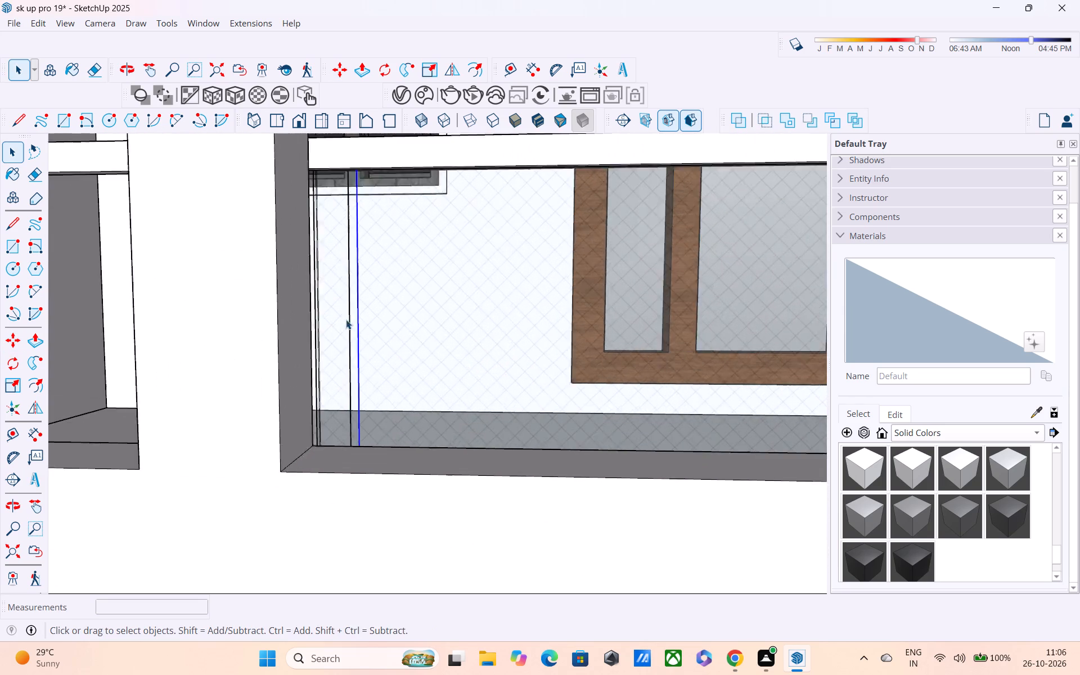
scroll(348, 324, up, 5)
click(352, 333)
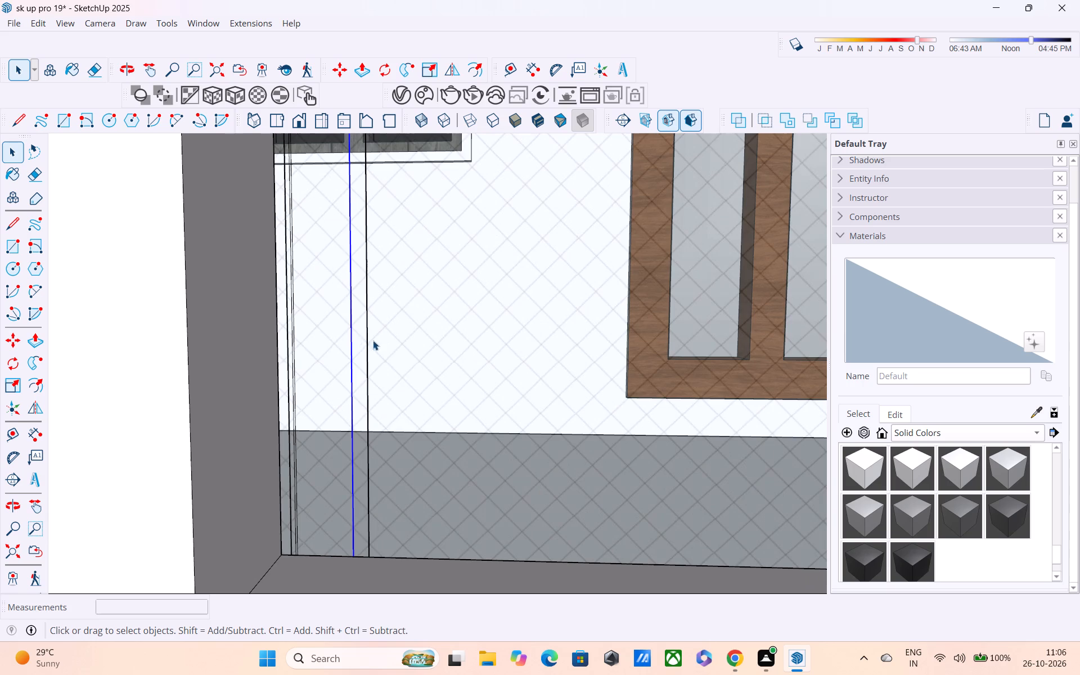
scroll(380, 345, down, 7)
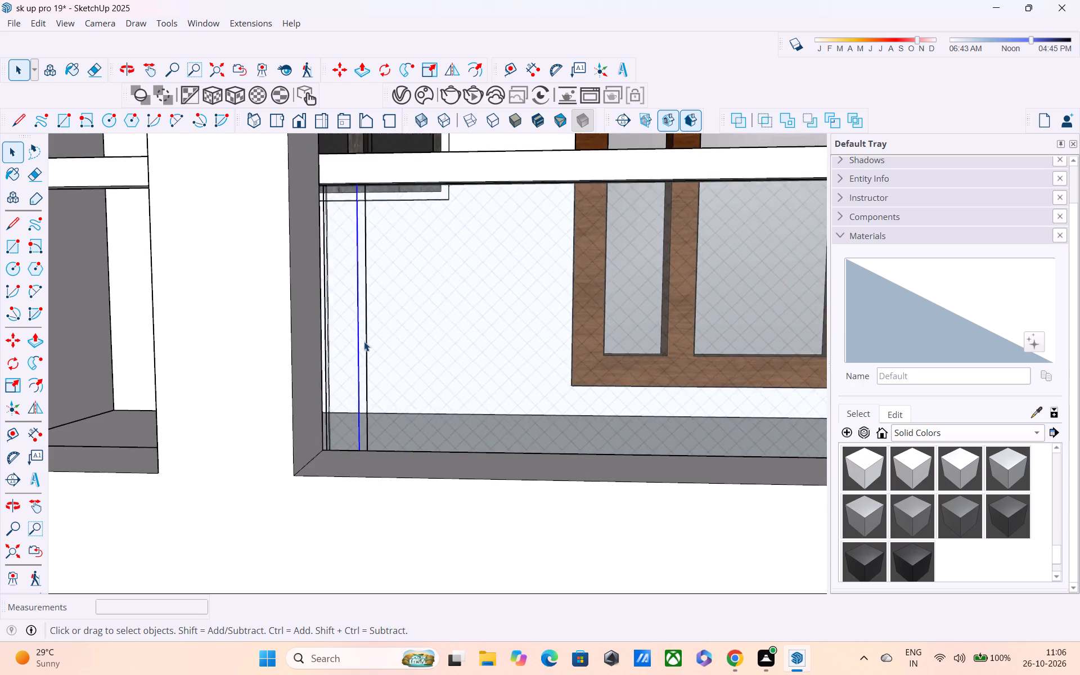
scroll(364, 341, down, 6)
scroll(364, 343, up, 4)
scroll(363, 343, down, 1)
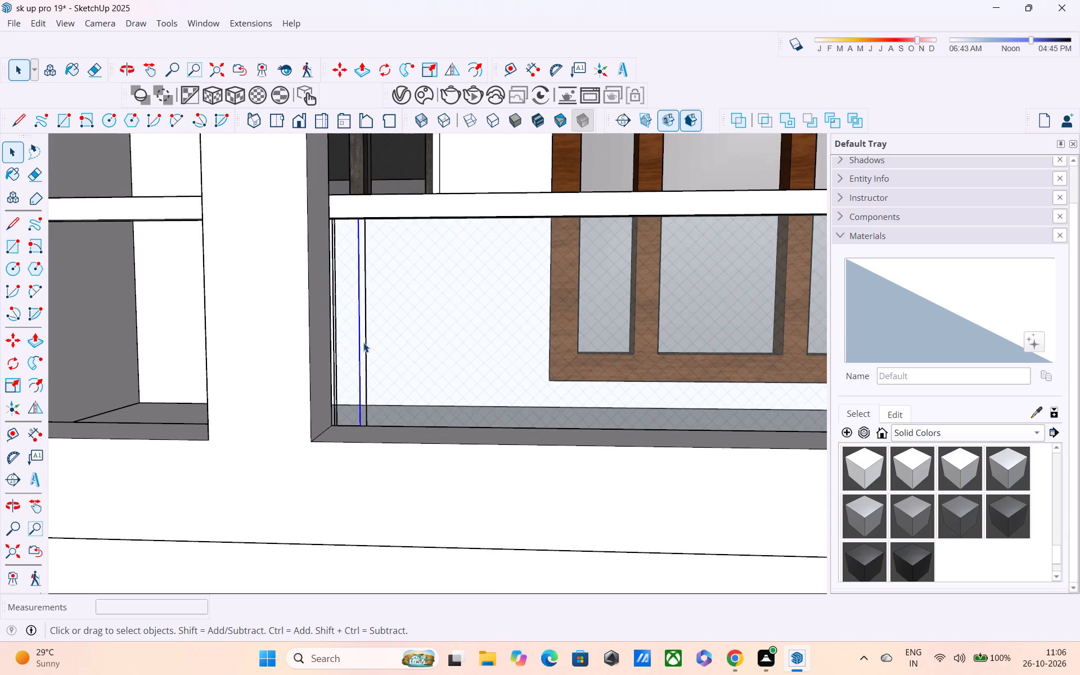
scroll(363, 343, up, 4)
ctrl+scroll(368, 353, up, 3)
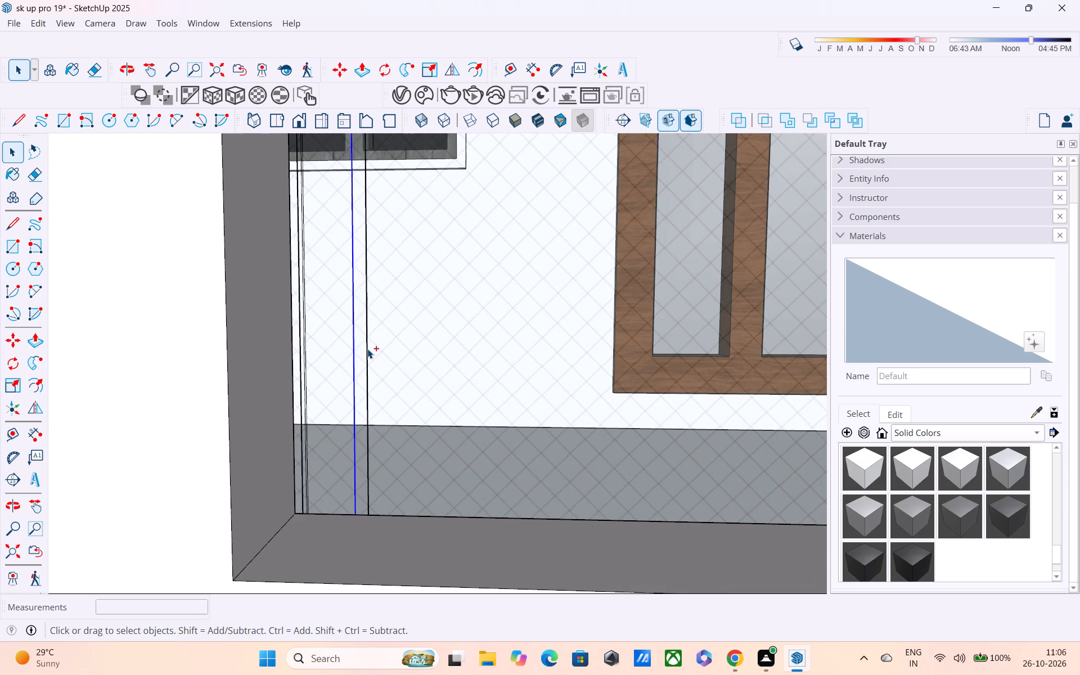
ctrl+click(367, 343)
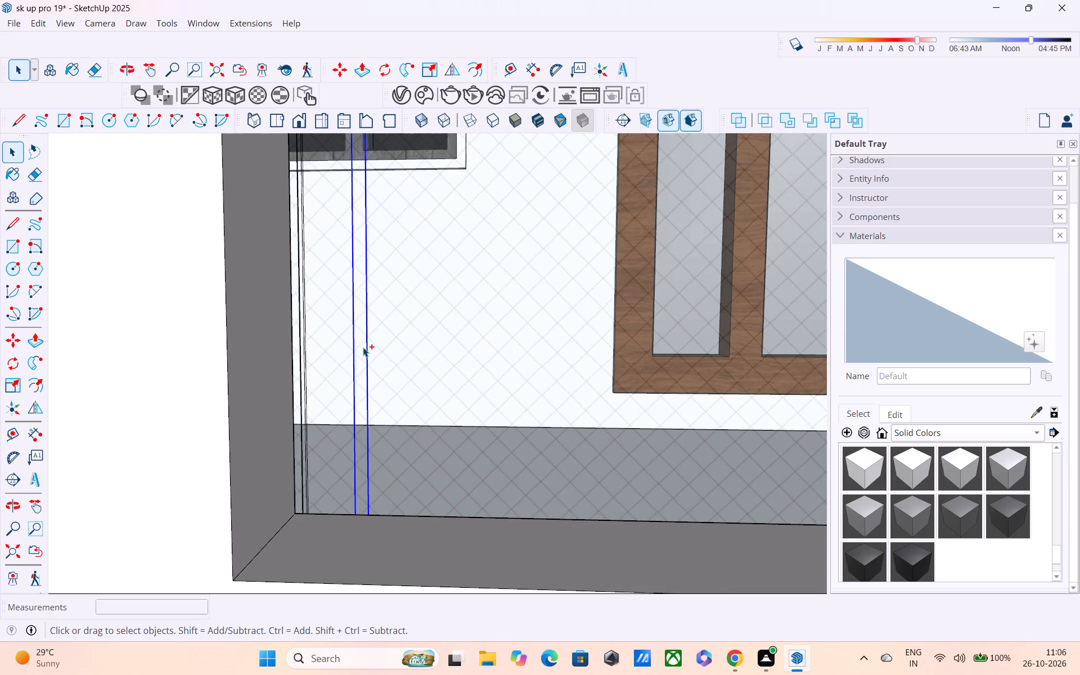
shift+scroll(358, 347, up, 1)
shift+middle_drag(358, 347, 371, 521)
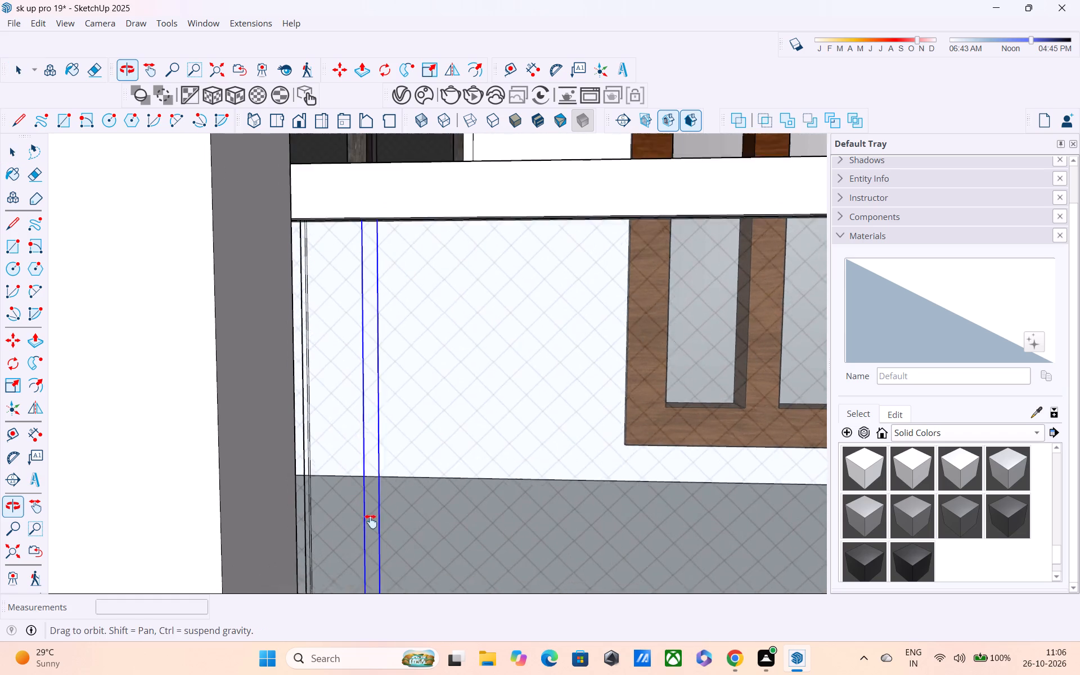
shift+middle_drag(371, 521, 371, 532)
Draw a rectangle about 2' 1 7/16" high between the two vertical edges, from the rail's underside to their lower ends.
key(r)
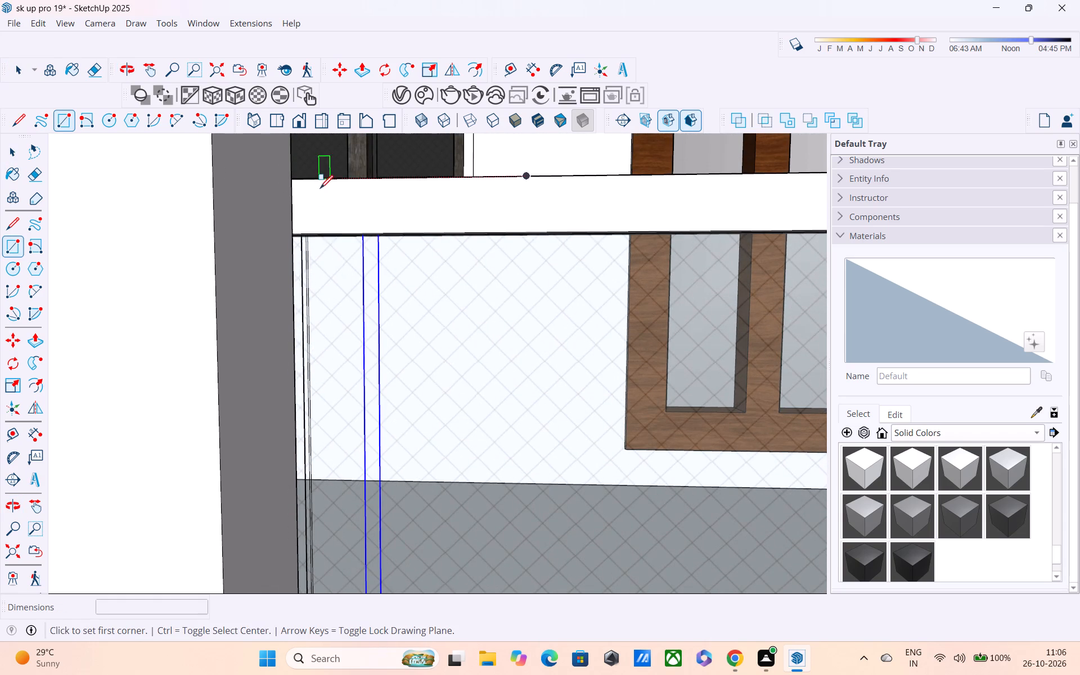
scroll(399, 305, up, 4)
scroll(357, 240, up, 4)
middle_drag(343, 192, 341, 172)
scroll(344, 191, up, 5)
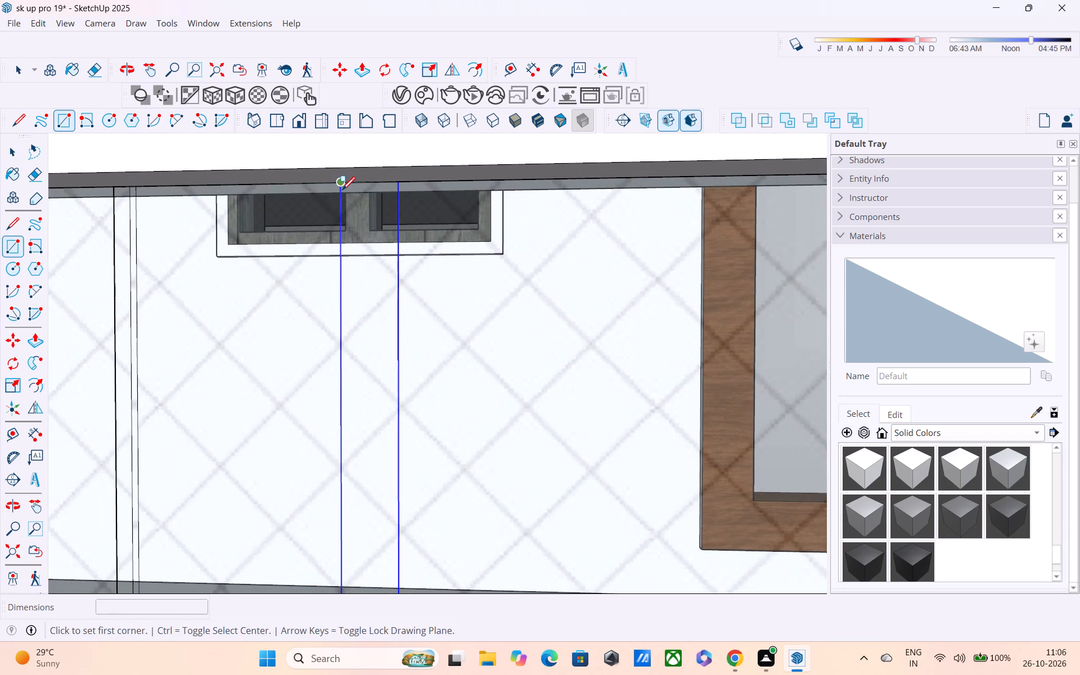
click(340, 183)
scroll(385, 332, down, 2)
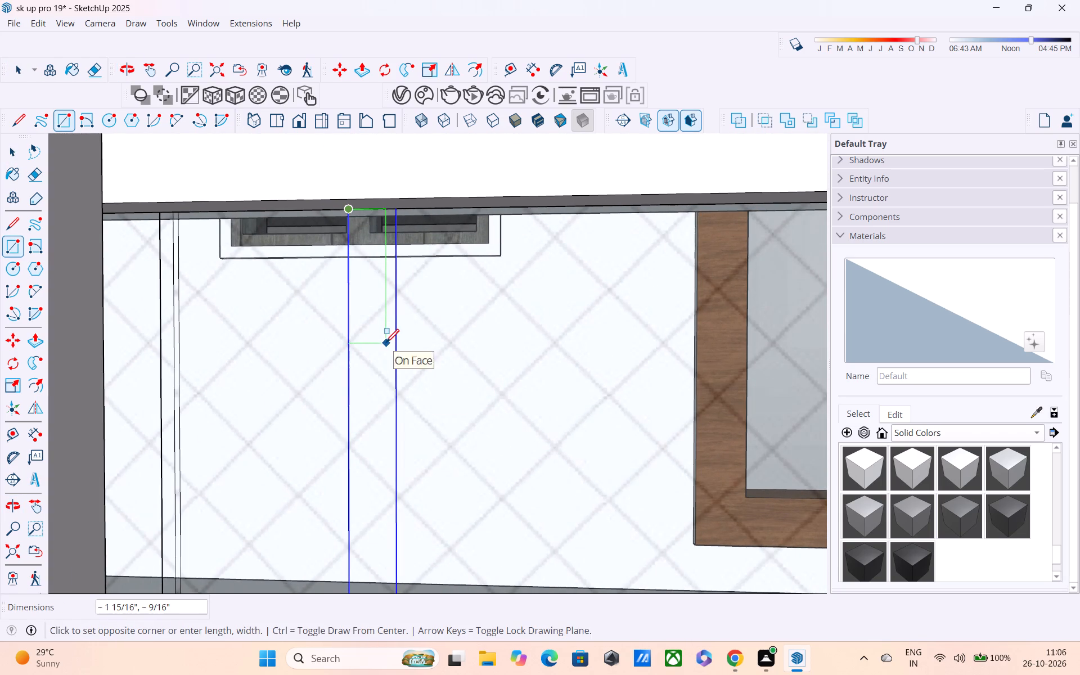
shift+middle_drag(382, 346, 346, 175)
scroll(350, 194, down, 6)
shift+middle_drag(360, 267, 360, 149)
scroll(355, 200, down, 5)
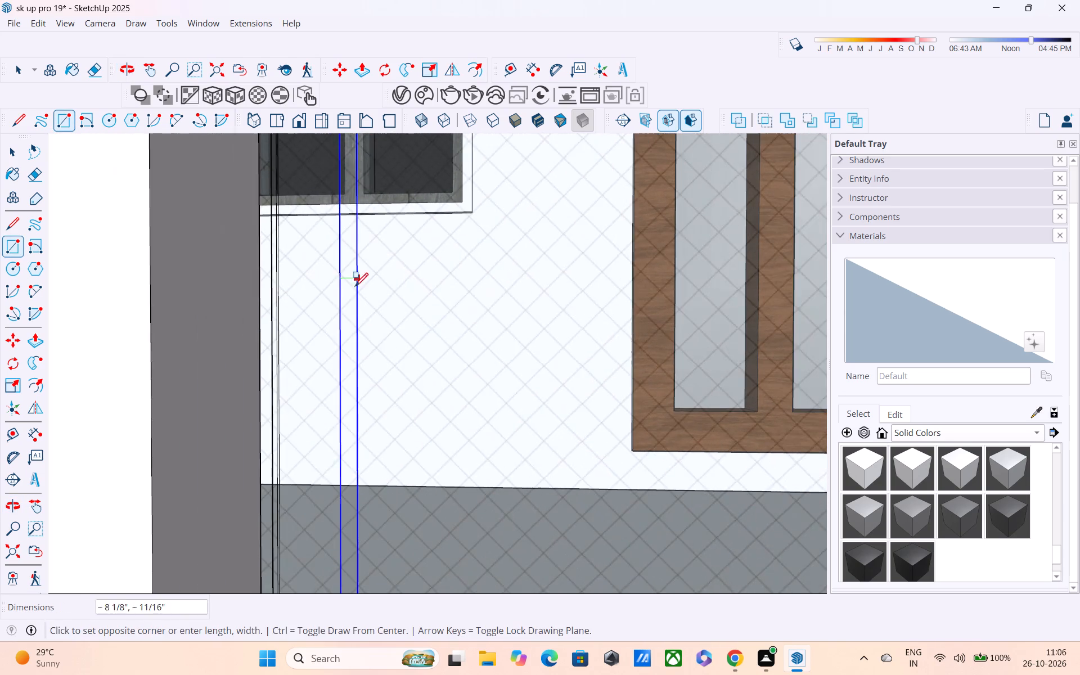
shift+middle_drag(355, 332, 349, 103)
scroll(347, 226, down, 2)
middle_drag(338, 284, 330, 447)
scroll(341, 342, up, 11)
middle_drag(340, 443, 346, 545)
scroll(346, 545, up, 6)
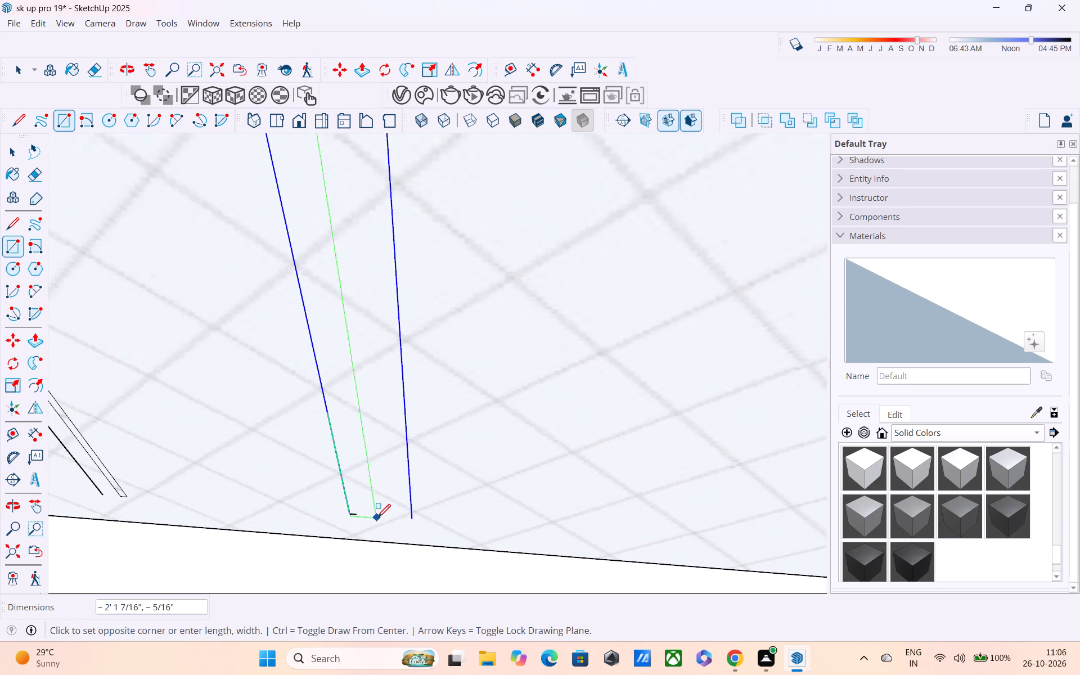
click(409, 522)
Select the narrow strip's face together with its two vertical edges and its bottom edge.
middle_drag(425, 489, 431, 398)
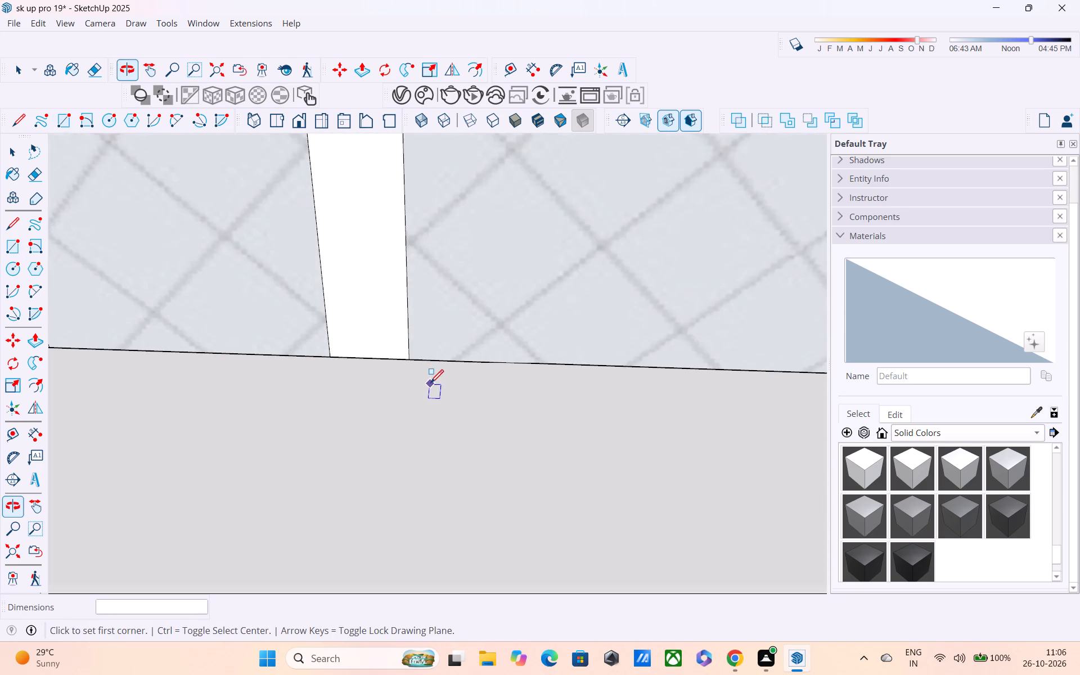
scroll(430, 384, down, 2)
key(space)
click(375, 277)
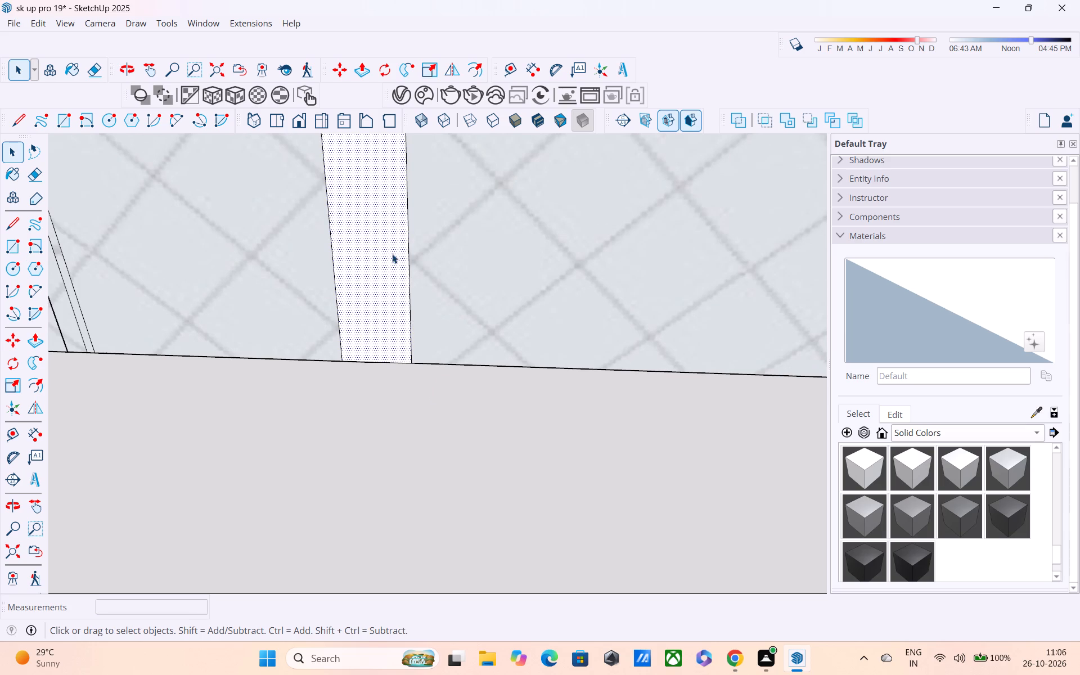
shift+click(408, 223)
shift+click(328, 205)
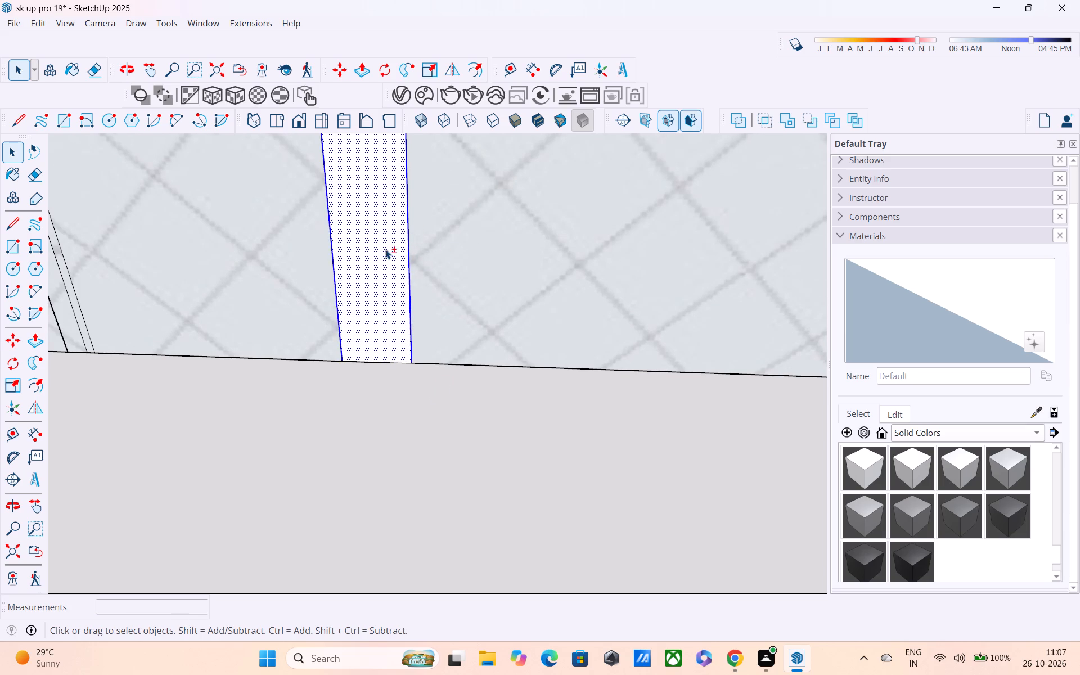
shift+scroll(385, 249, down, 3)
middle_drag(389, 259, 388, 317)
shift+scroll(385, 390, up, 6)
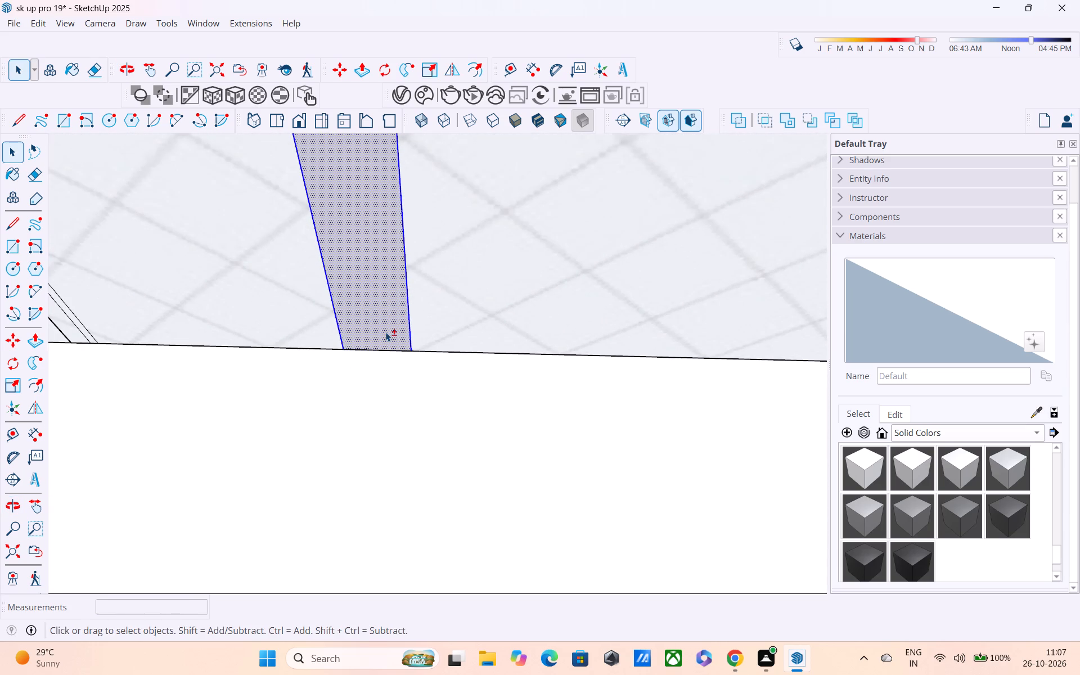
shift+middle_drag(386, 337, 384, 414)
shift+scroll(385, 436, up, 6)
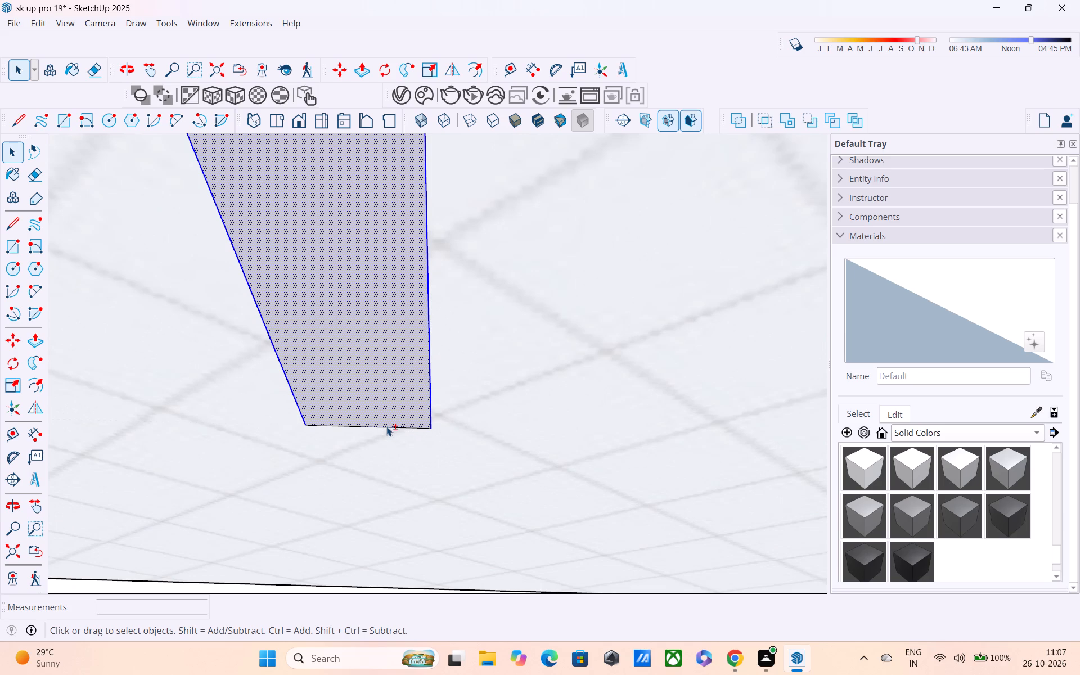
shift+click(386, 427)
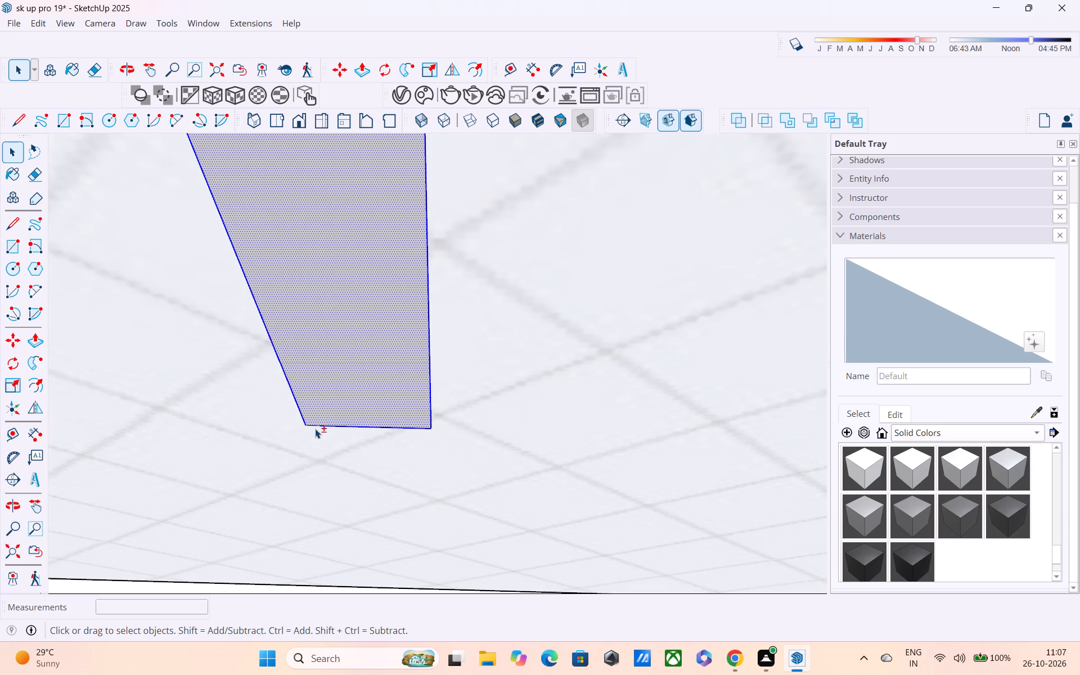
shift+click(313, 426)
Add the strip's top edge, under the rail, to the selection.
scroll(342, 367, down, 5)
shift+middle_drag(351, 346, 400, 448)
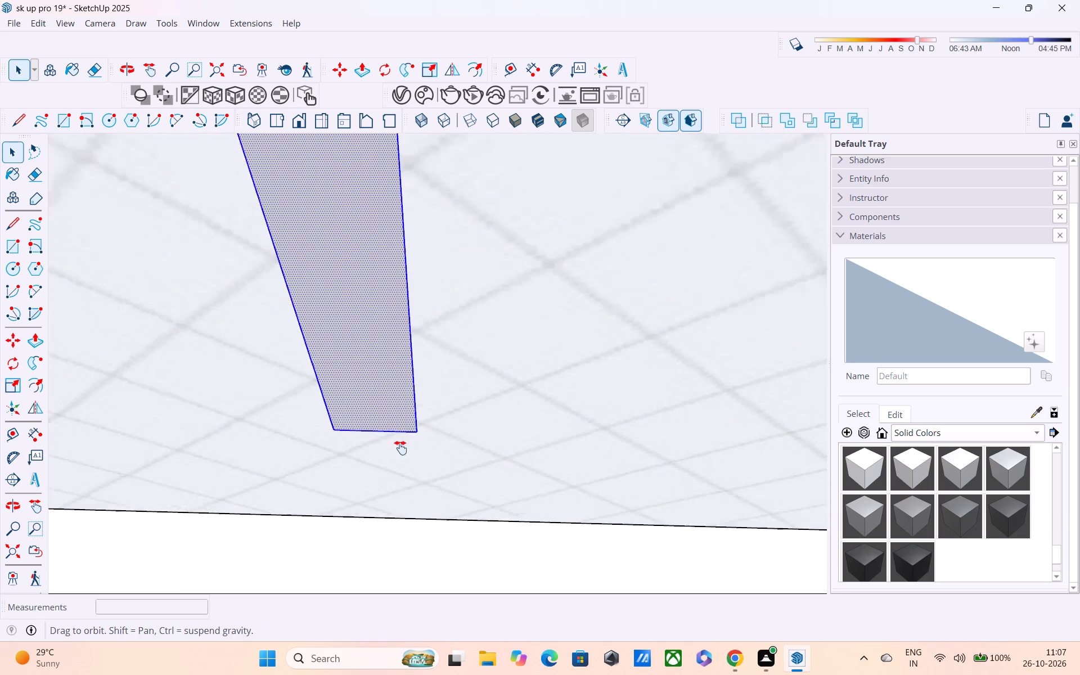
shift+middle_drag(400, 448, 411, 626)
scroll(349, 436, down, 14)
scroll(345, 398, down, 14)
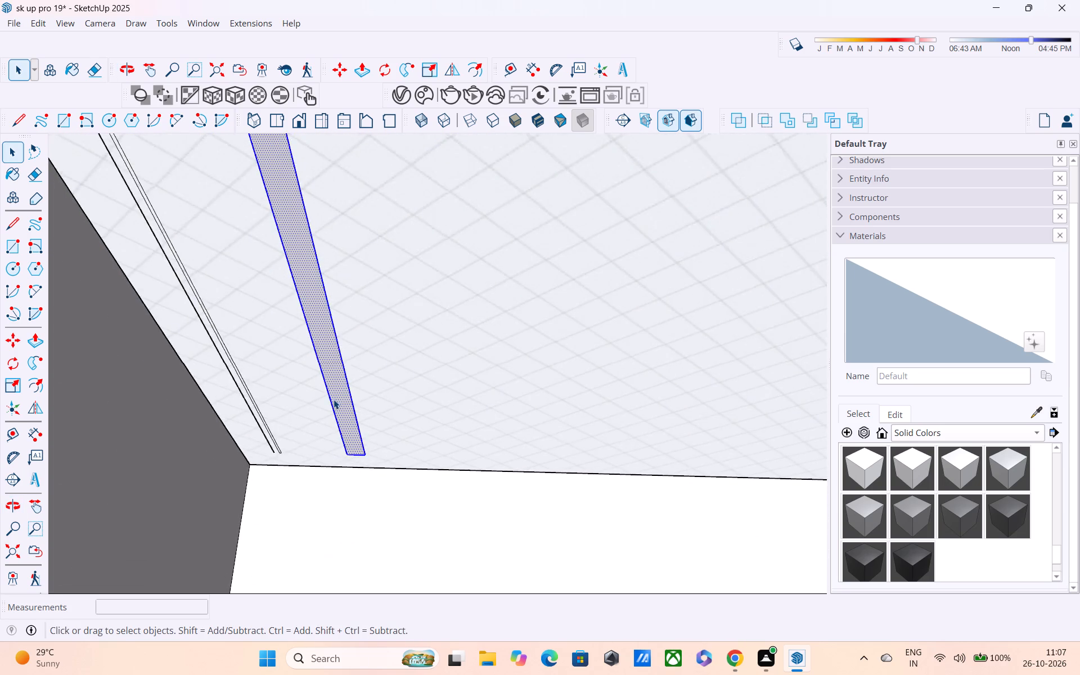
scroll(333, 397, down, 1)
shift+middle_drag(333, 403, 375, 627)
middle_drag(337, 463, 335, 309)
scroll(290, 476, up, 3)
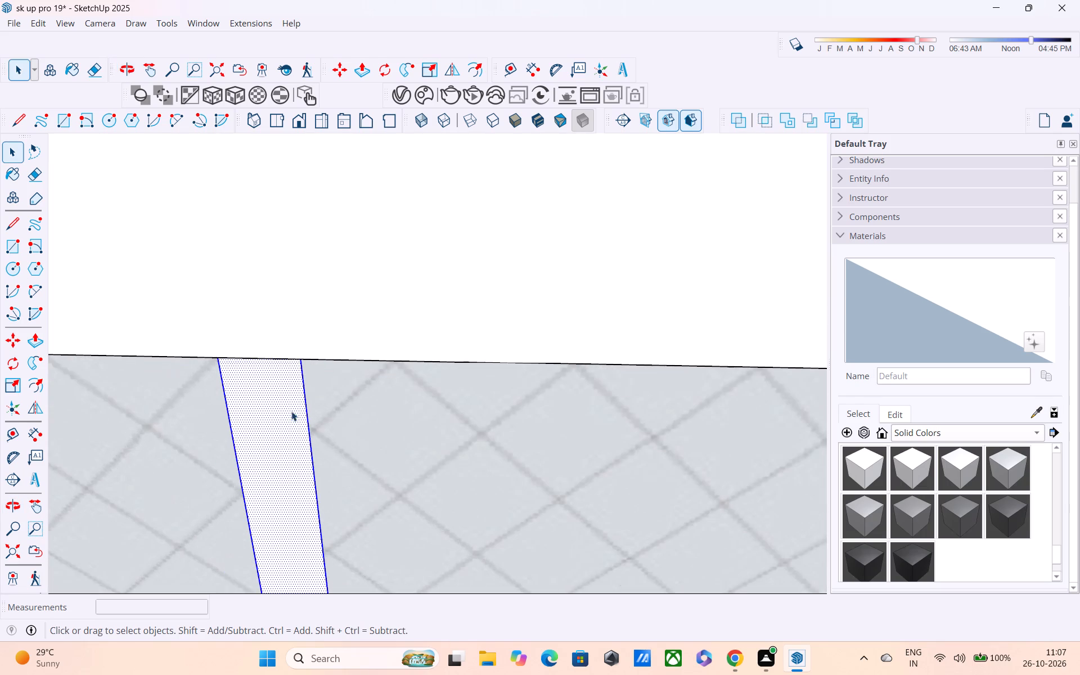
middle_drag(294, 406, 355, 305)
scroll(249, 390, up, 3)
middle_drag(254, 362, 281, 292)
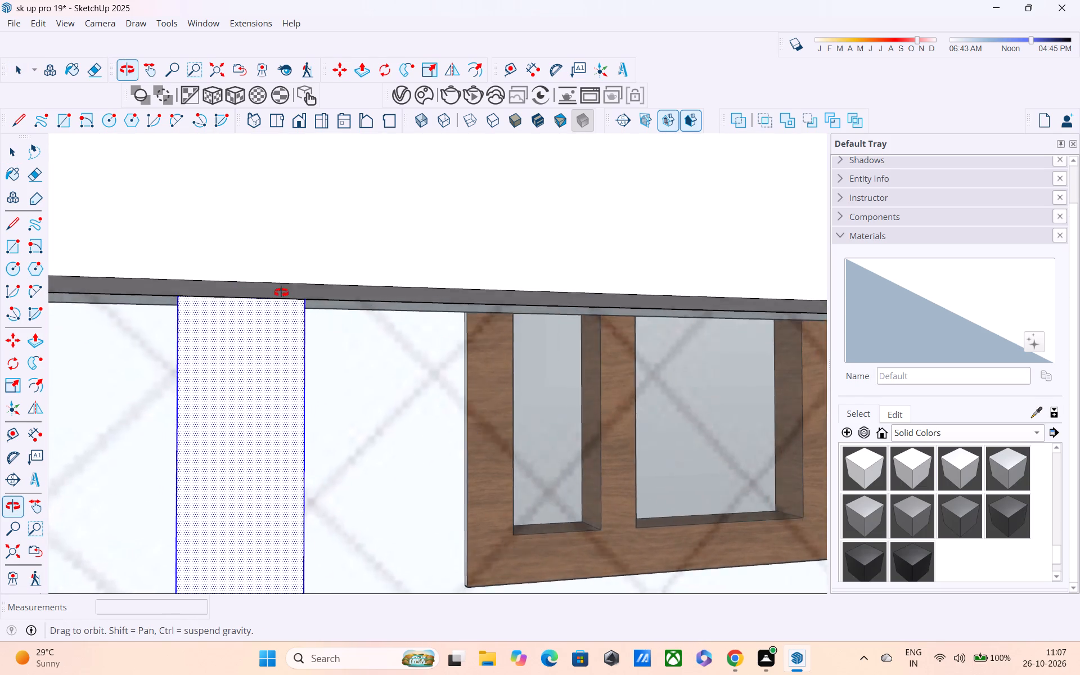
middle_drag(281, 292, 288, 283)
shift+scroll(269, 304, up, 2)
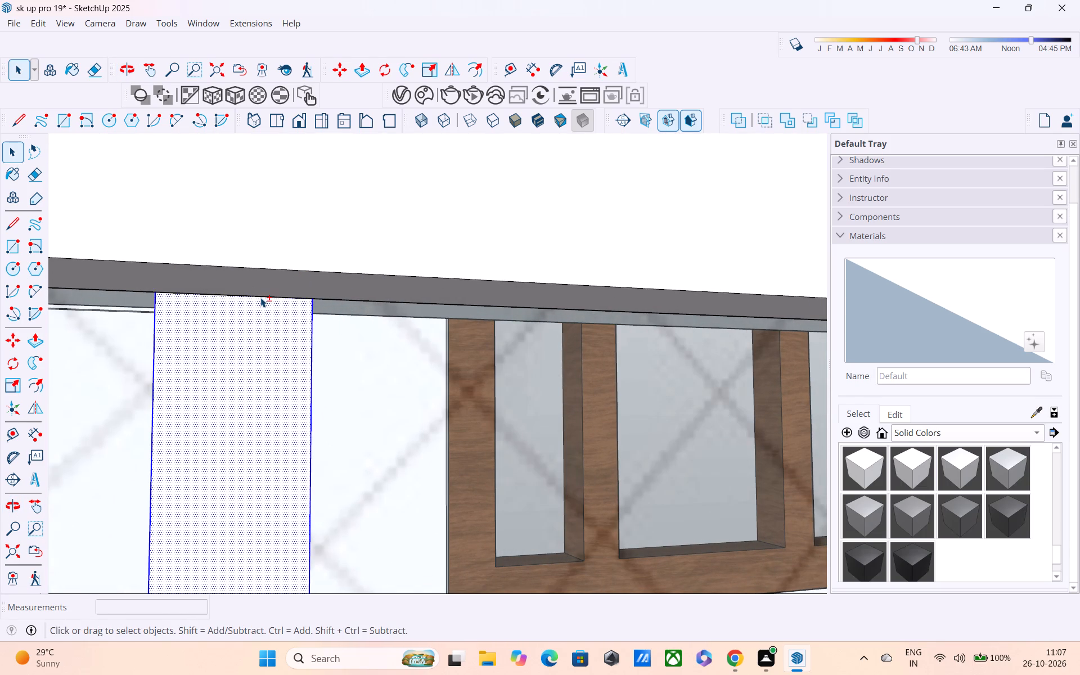
shift+click(260, 298)
scroll(278, 327, down, 5)
Copy the selected strip along the rail's underside to just before the far column, about 6' 9 1/8" away.
key(m)
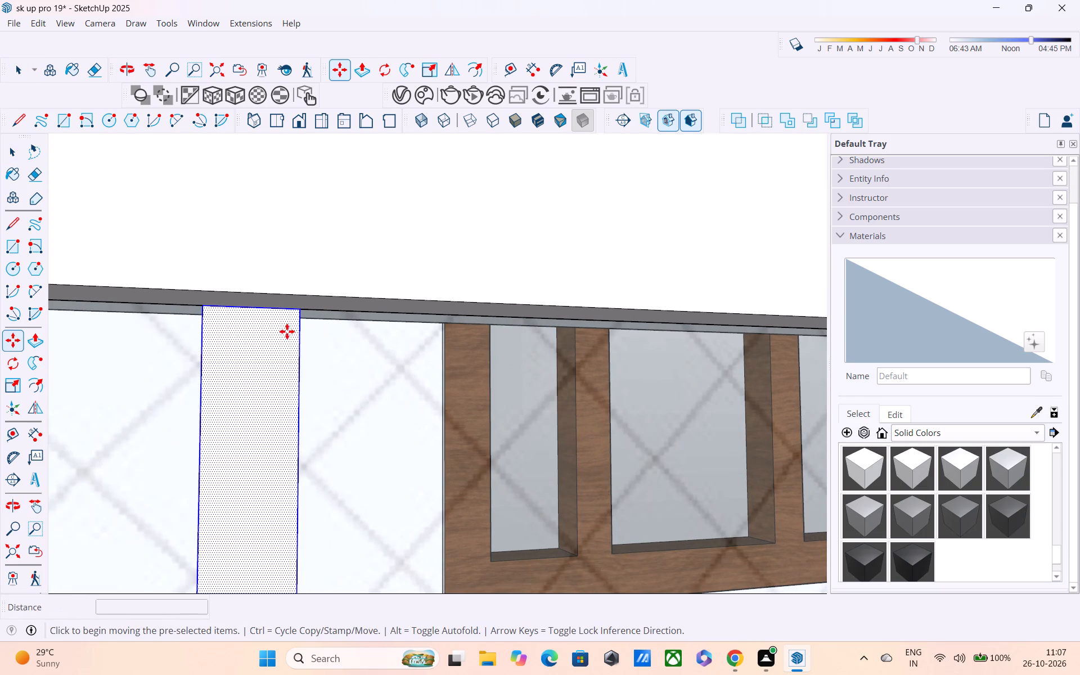
scroll(299, 310, up, 3)
click(299, 310)
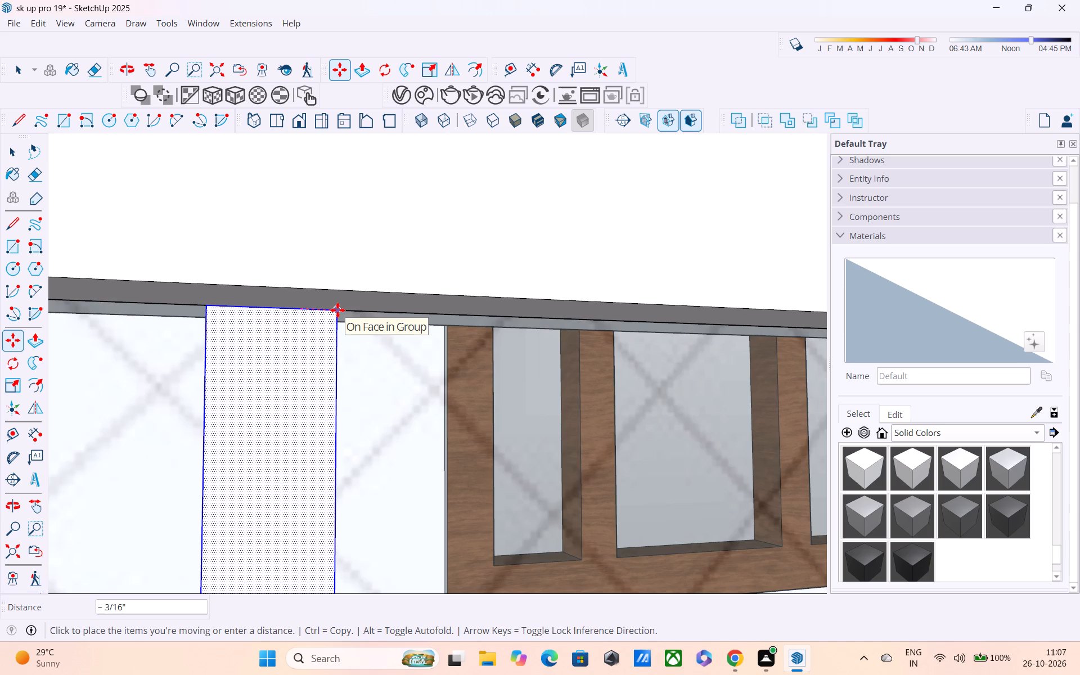
scroll(346, 306, down, 5)
scroll(435, 328, down, 1)
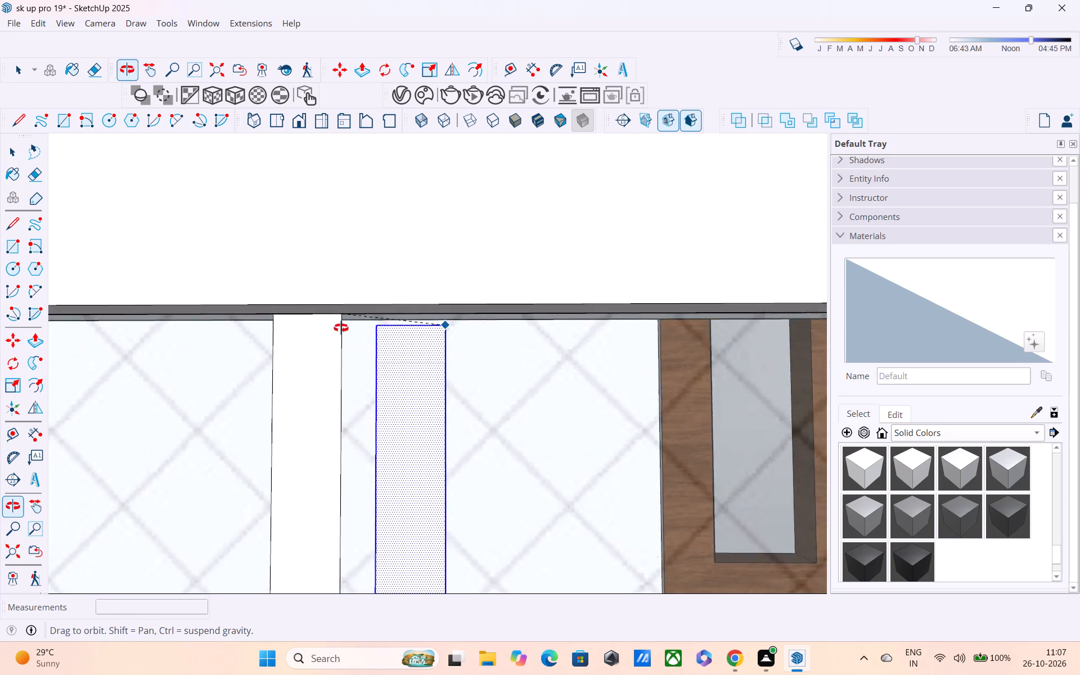
scroll(379, 332, down, 7)
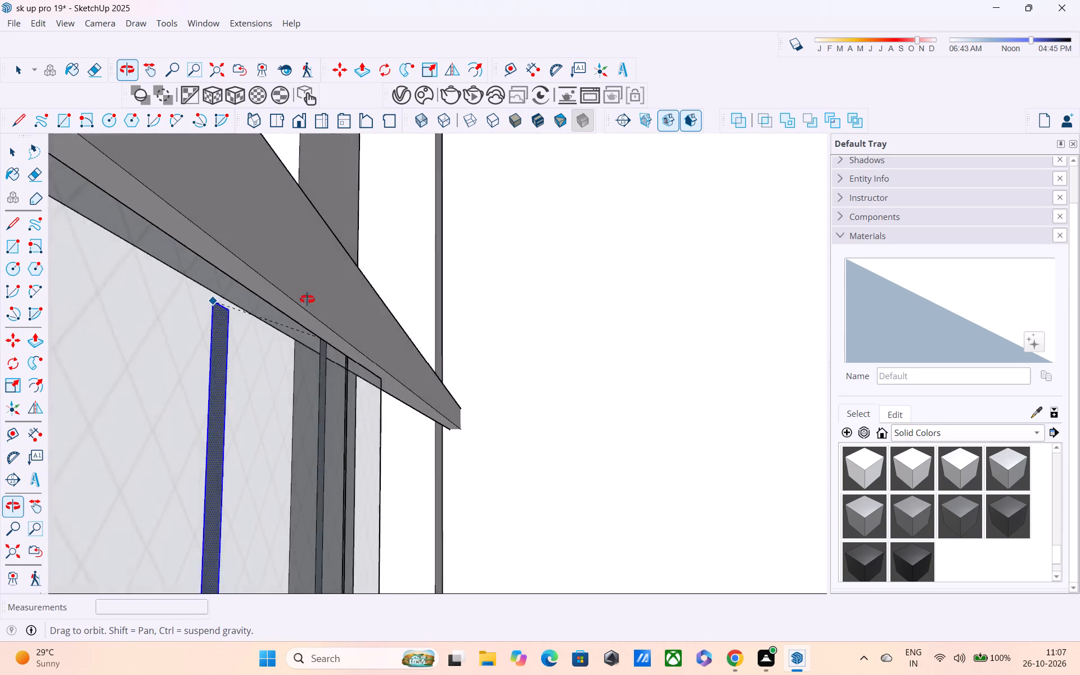
scroll(444, 358, down, 6)
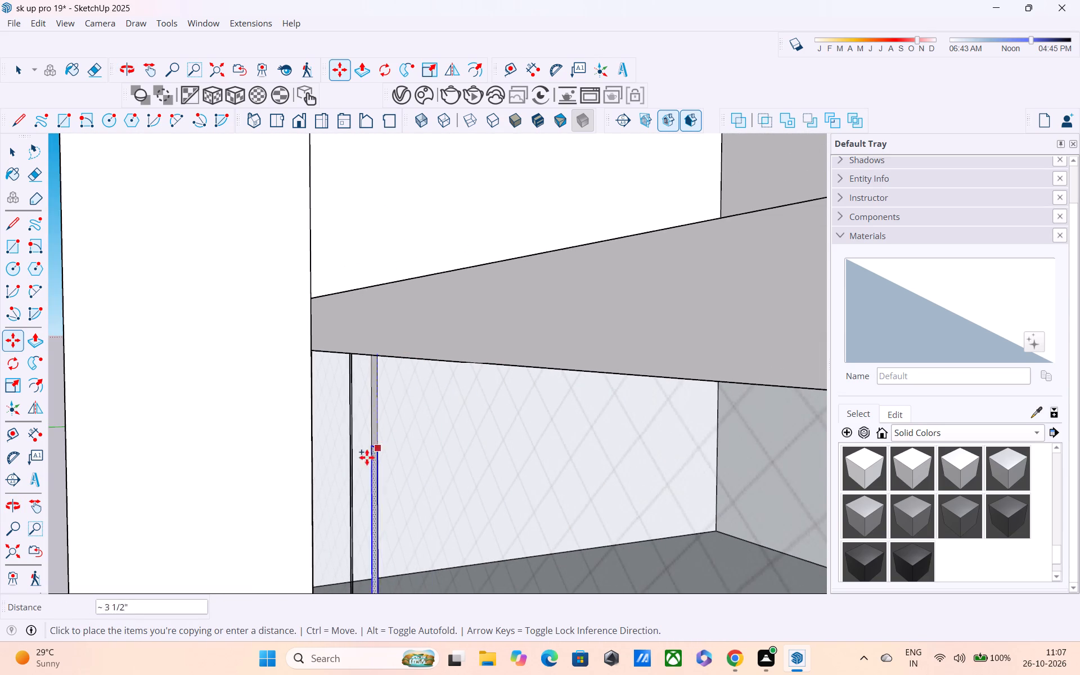
scroll(286, 507, down, 1)
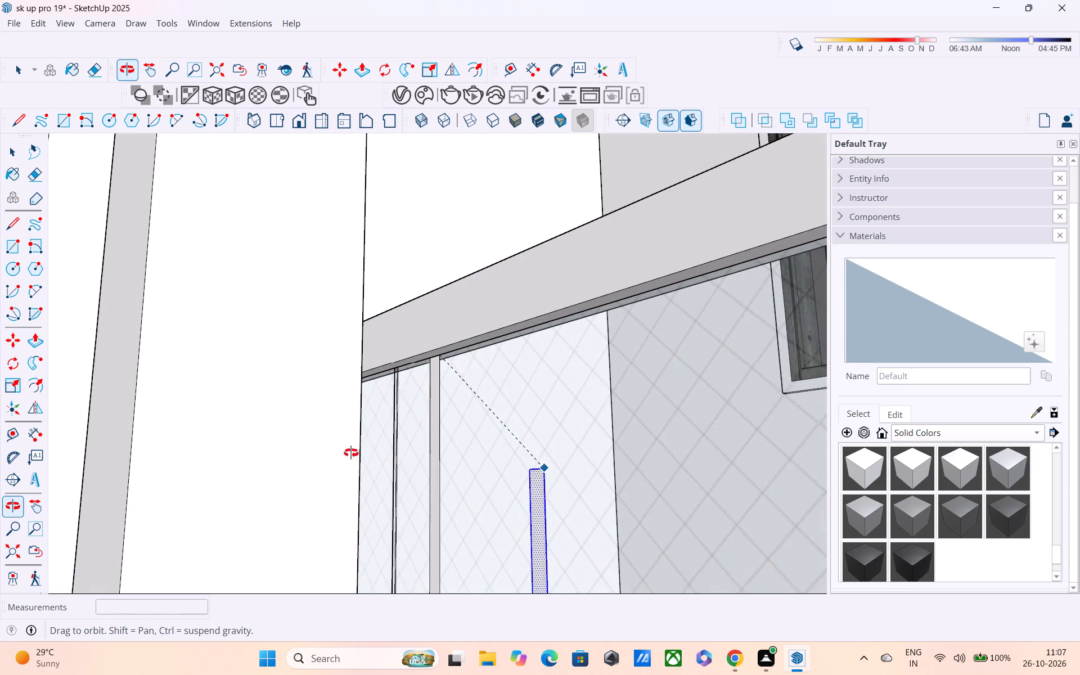
shift+middle_drag(375, 465, 229, 411)
scroll(290, 421, down, 6)
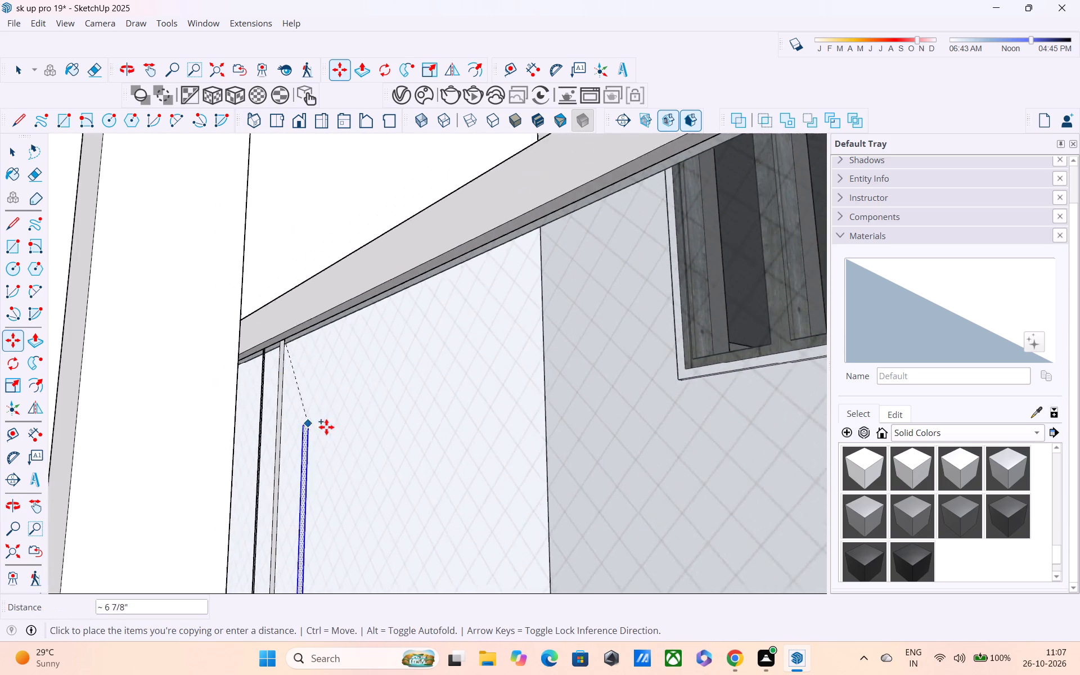
middle_drag(393, 410, 185, 346)
scroll(204, 357, down, 9)
middle_drag(403, 395, 522, 408)
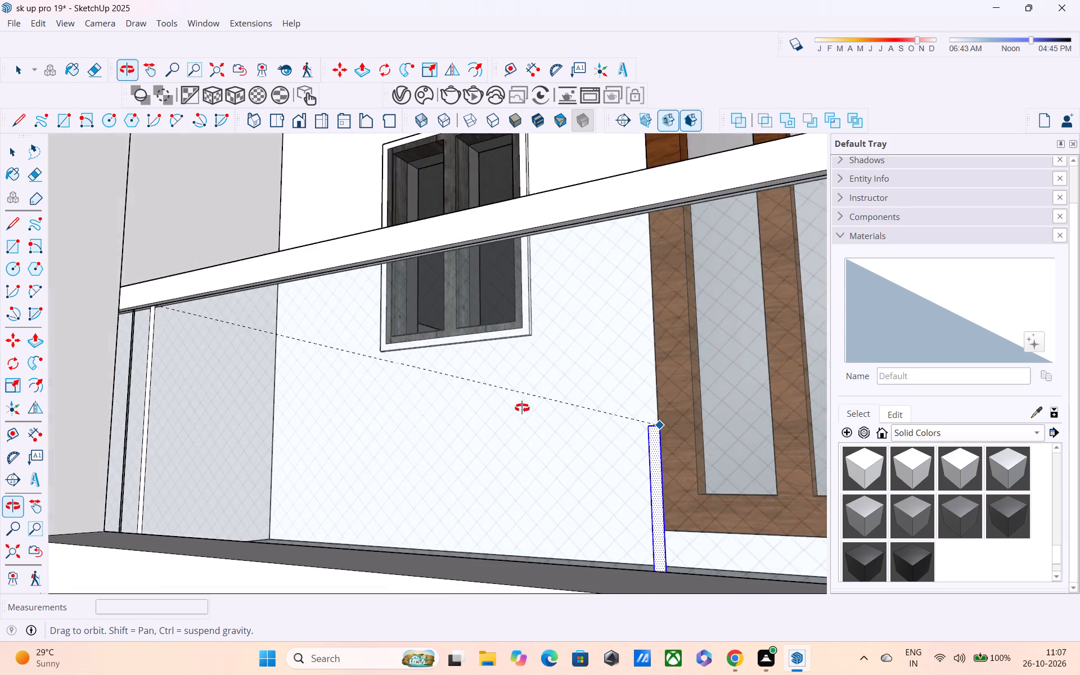
middle_drag(522, 408, 172, 385)
scroll(248, 382, down, 5)
middle_drag(611, 332, 568, 338)
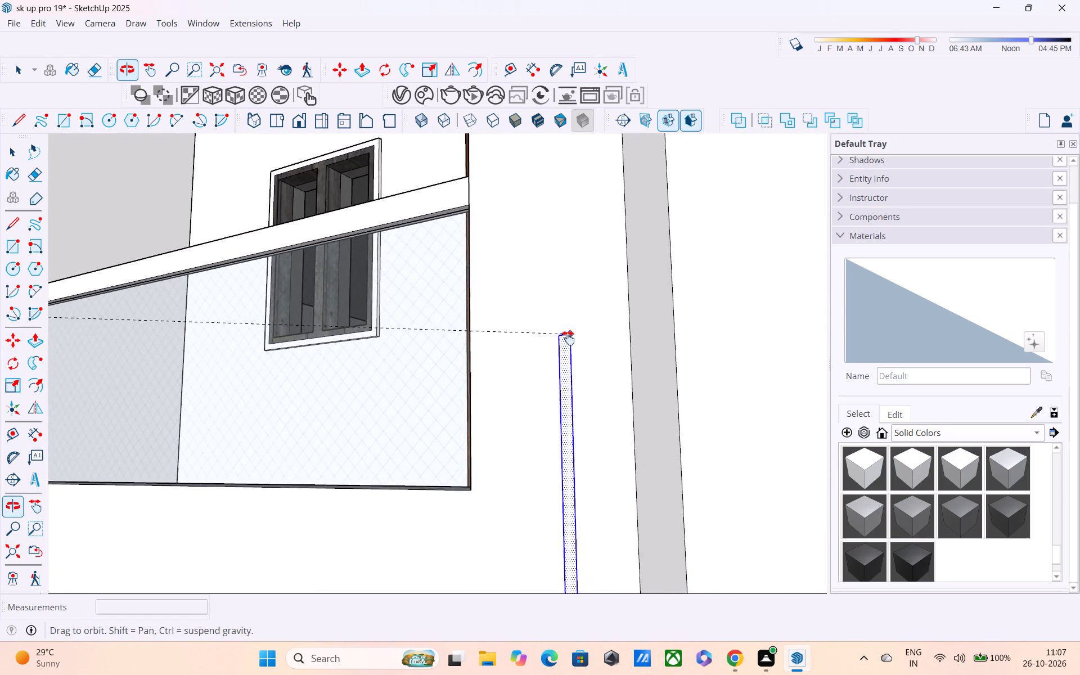
middle_drag(568, 338, 493, 366)
middle_drag(397, 331, 713, 349)
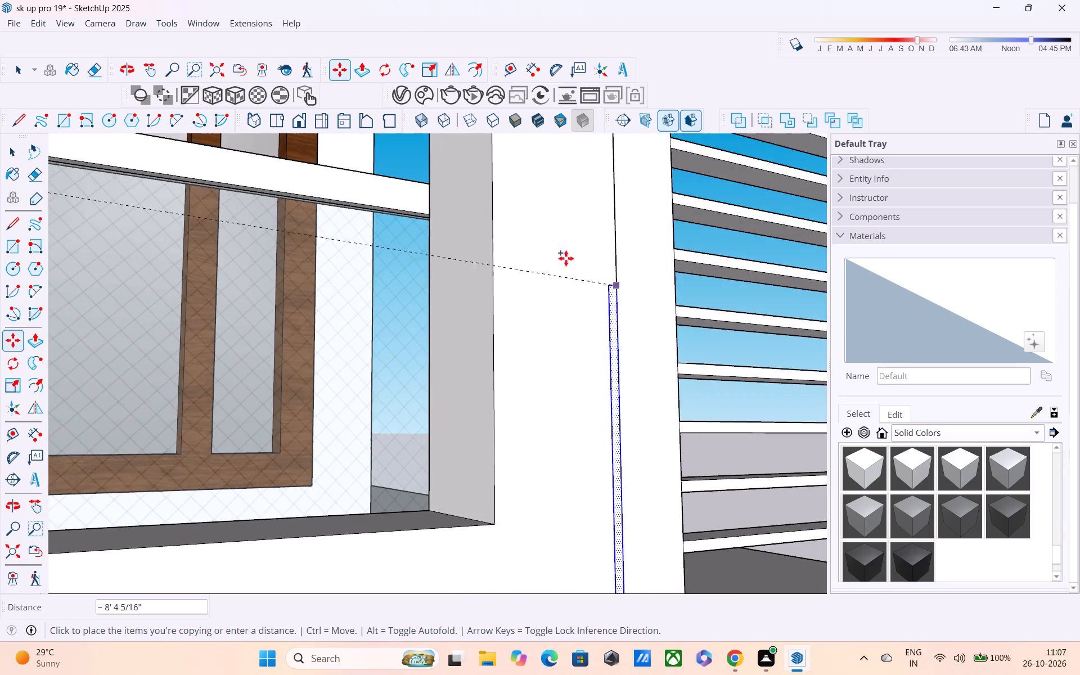
scroll(467, 242, up, 4)
scroll(413, 219, up, 12)
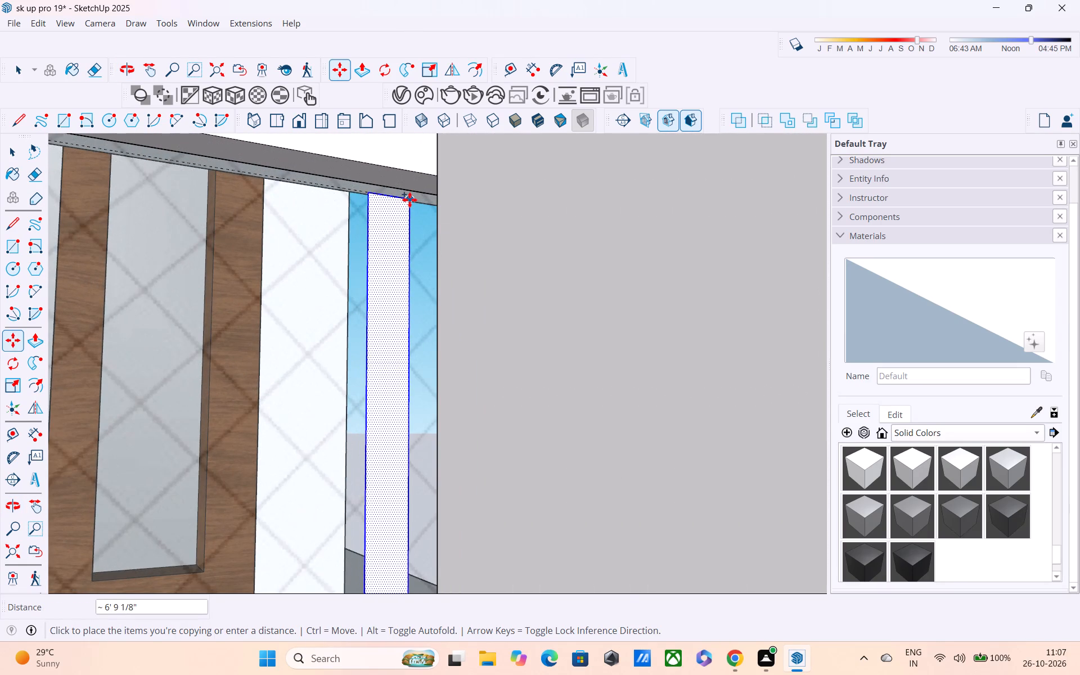
click(409, 196)
Divide the span between the original strip and its copy into 50 equal spacings filled with strips.
middle_drag(405, 213, 291, 250)
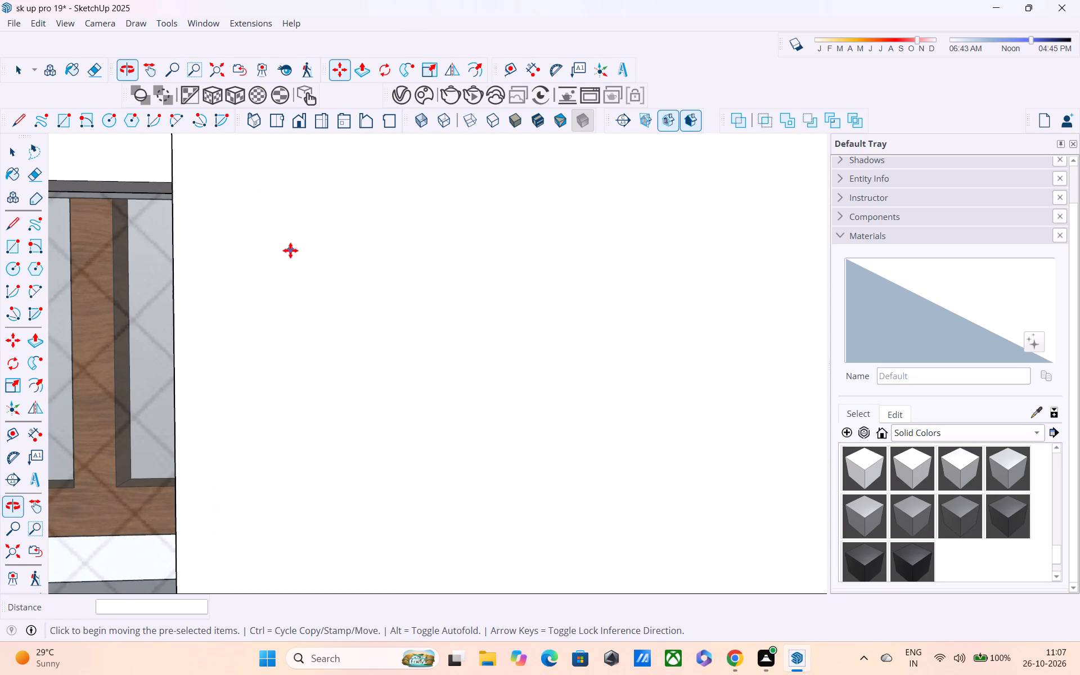
scroll(290, 250, down, 4)
text(/50)
key(Return)
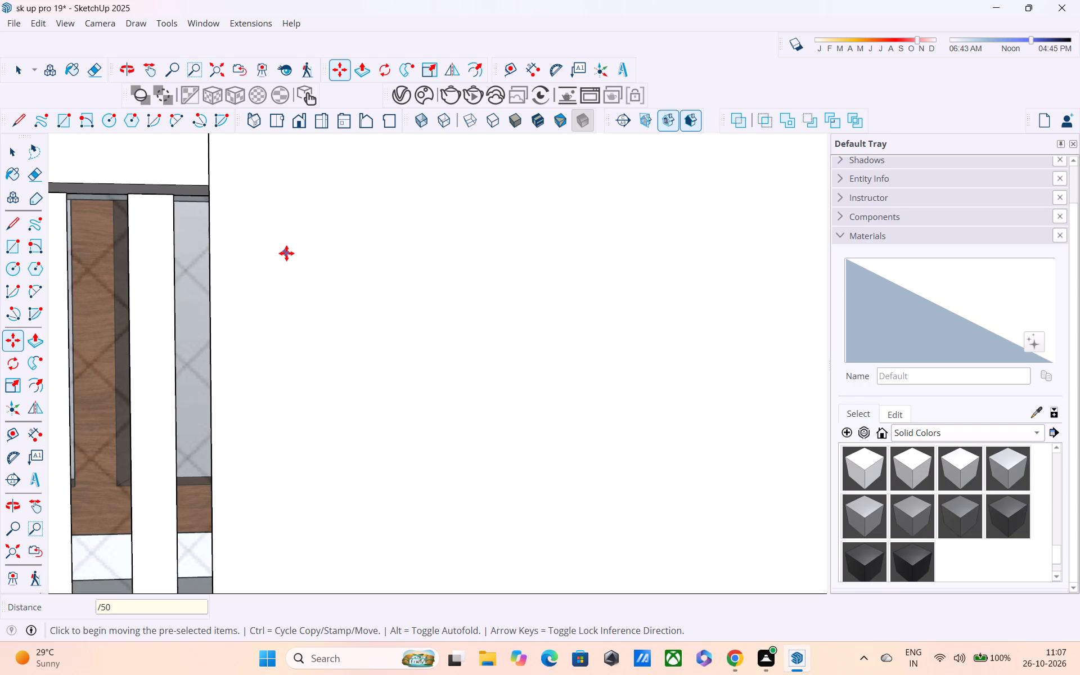
Clear the selection and examine the density and spacing of the new vertical bars across the balcony bay from several angles.
scroll(258, 272, down, 3)
scroll(174, 365, down, 11)
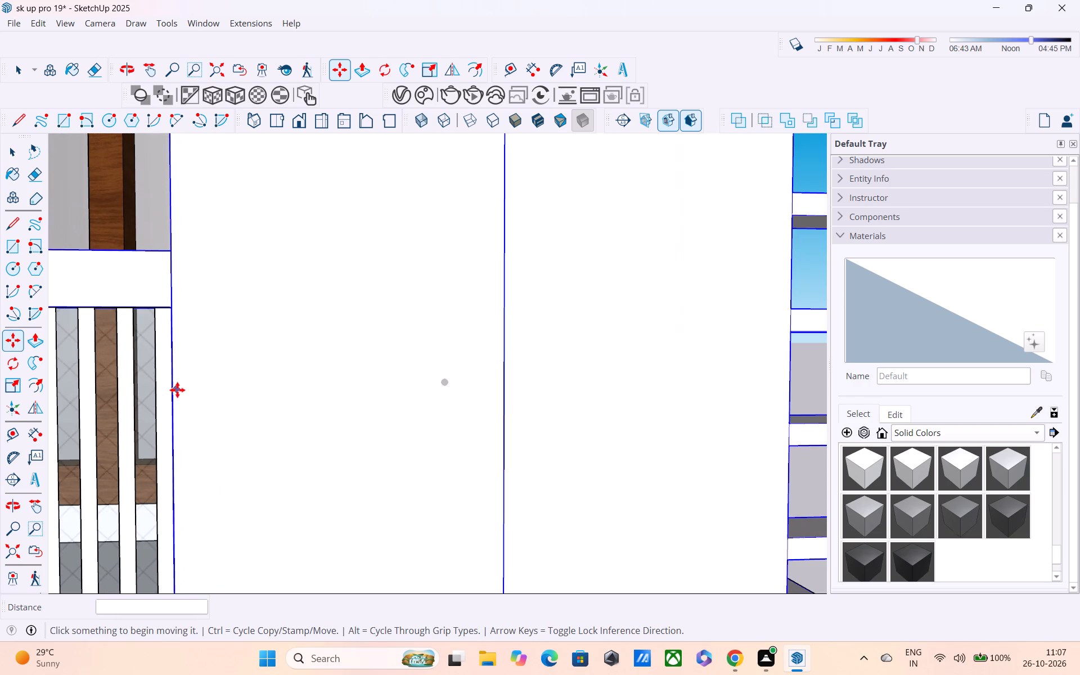
scroll(182, 371, down, 3)
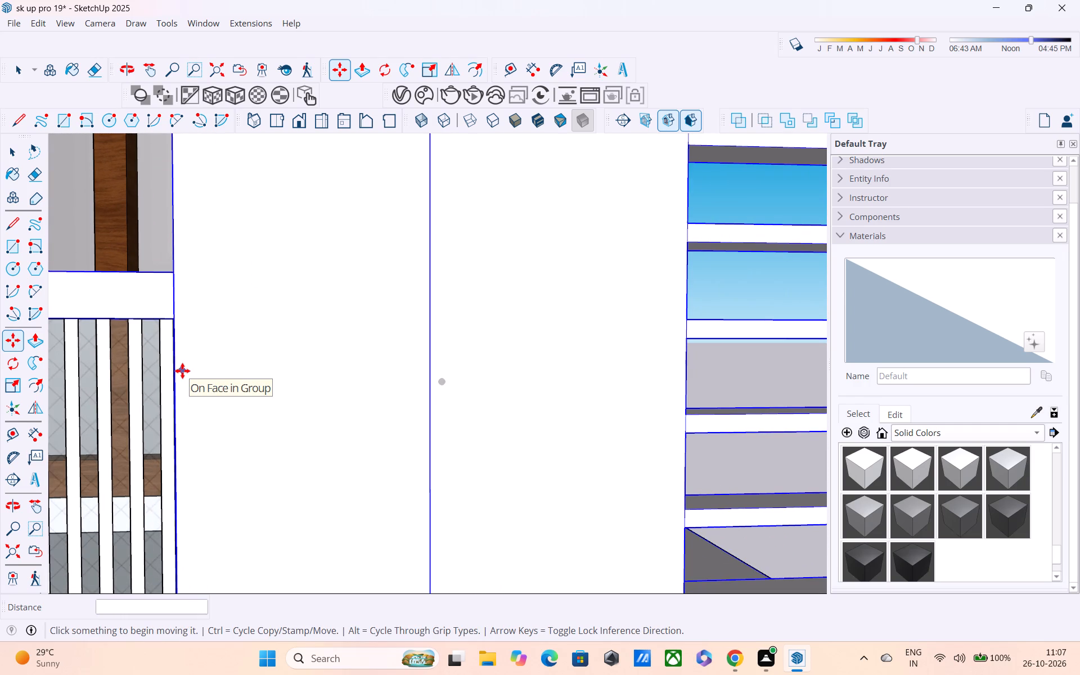
shift+middle_drag(182, 371, 481, 341)
scroll(476, 340, down, 5)
scroll(354, 360, down, 12)
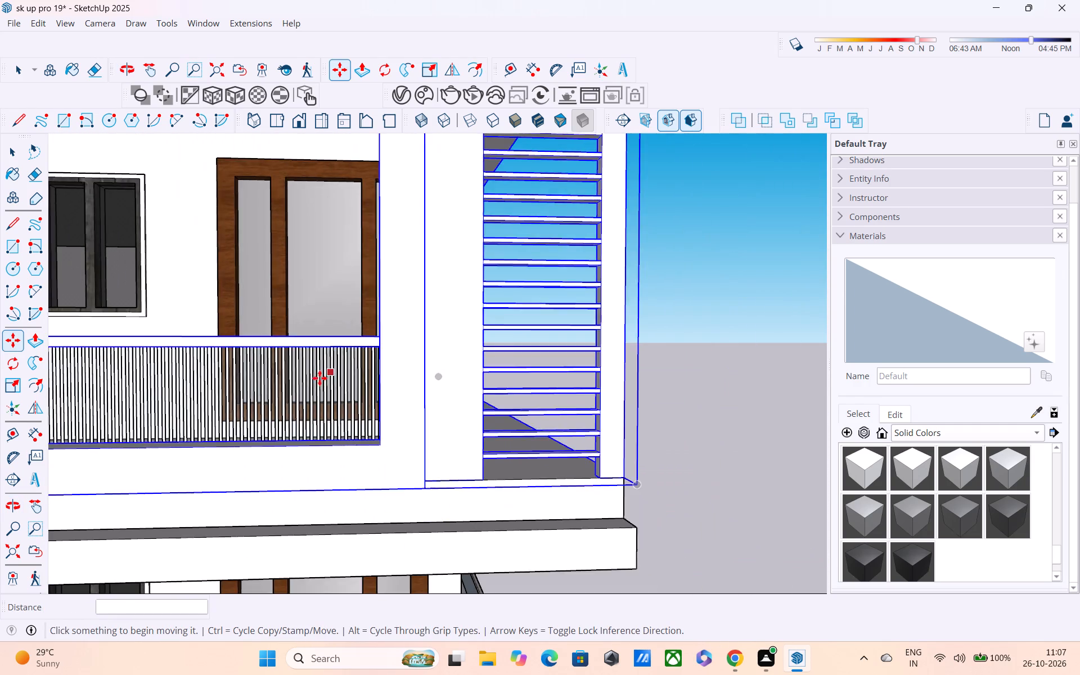
scroll(305, 380, down, 5)
scroll(235, 395, up, 4)
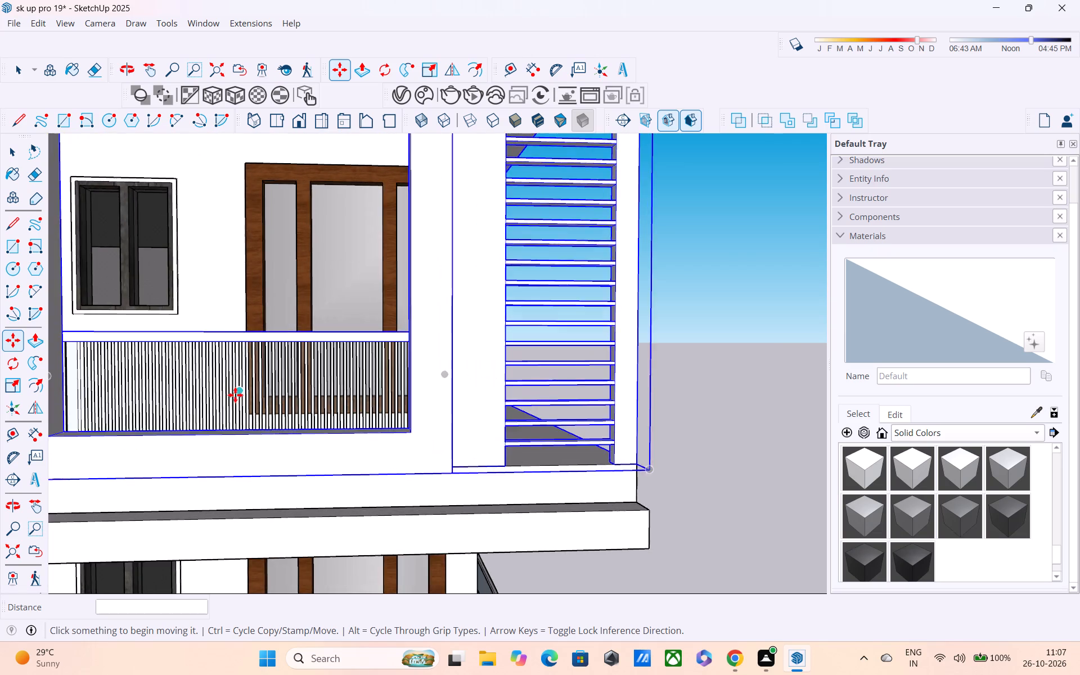
scroll(235, 395, up, 3)
middle_drag(235, 395, 466, 397)
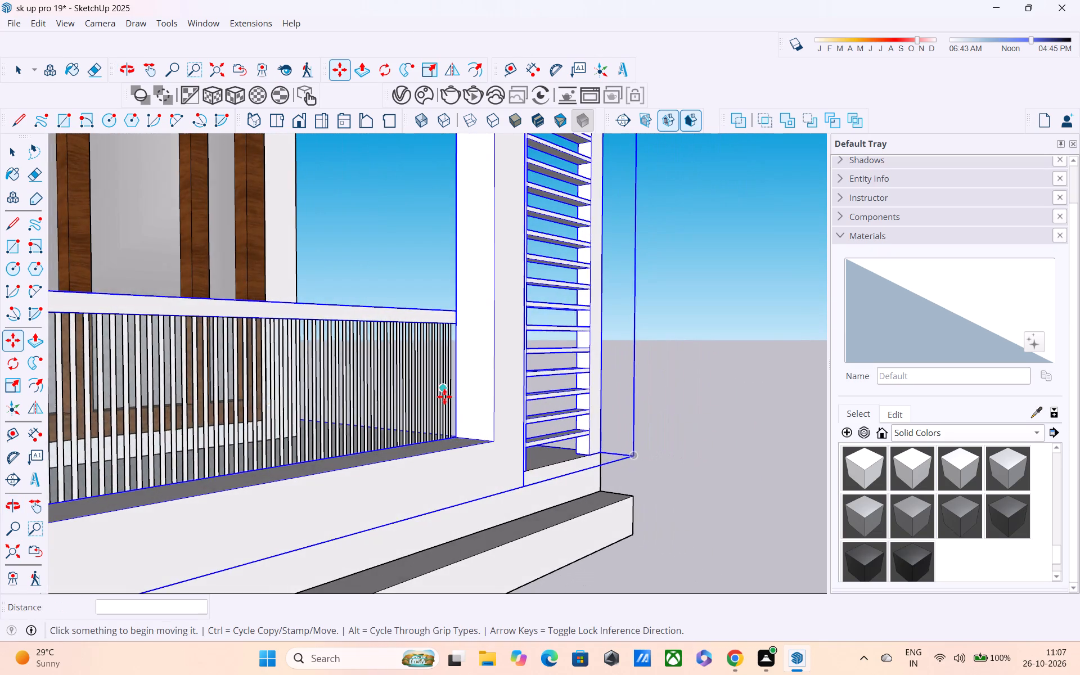
scroll(444, 397, down, 8)
key(space)
click(669, 339)
middle_drag(470, 388, 283, 386)
scroll(428, 388, up, 1)
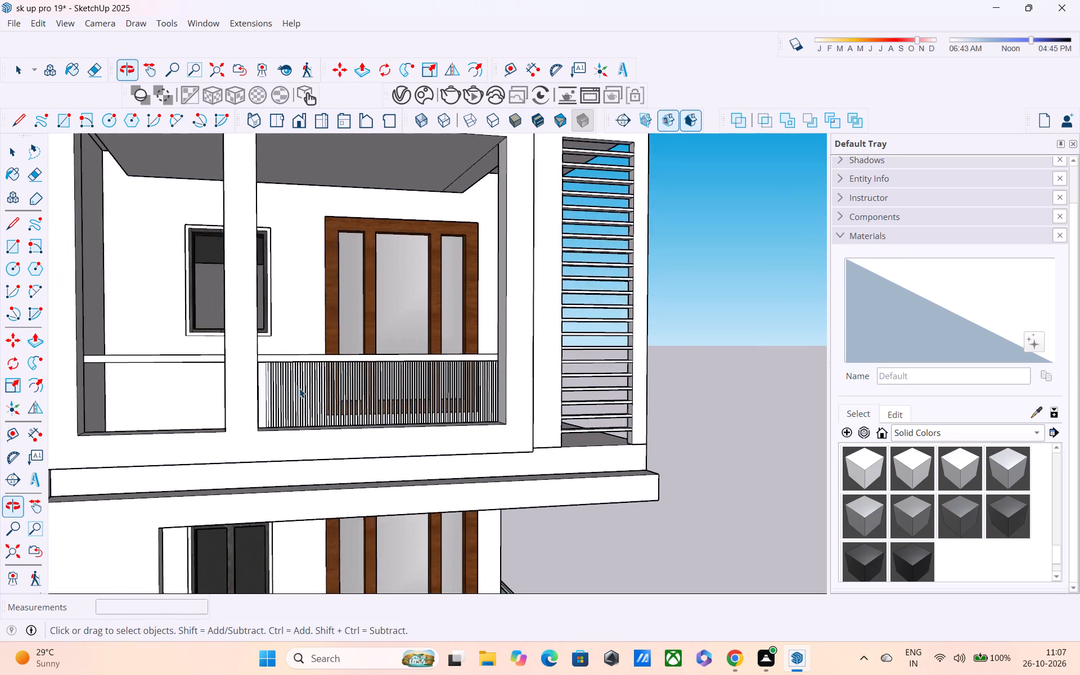
scroll(314, 390, up, 4)
scroll(244, 397, up, 6)
scroll(239, 398, down, 4)
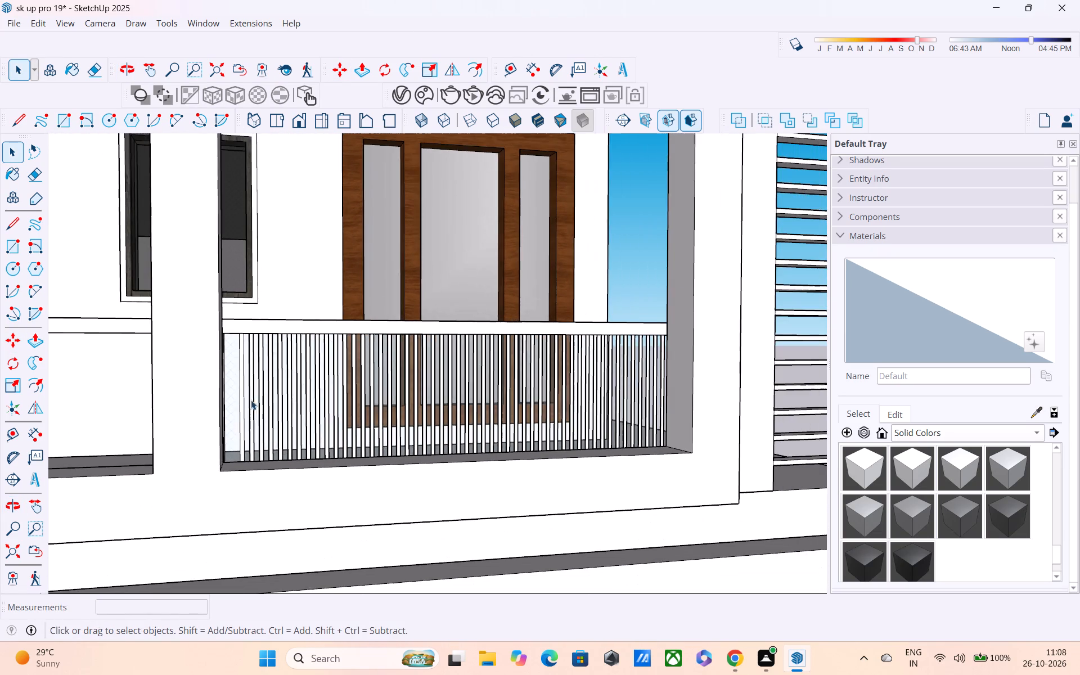
middle_drag(361, 401, 338, 392)
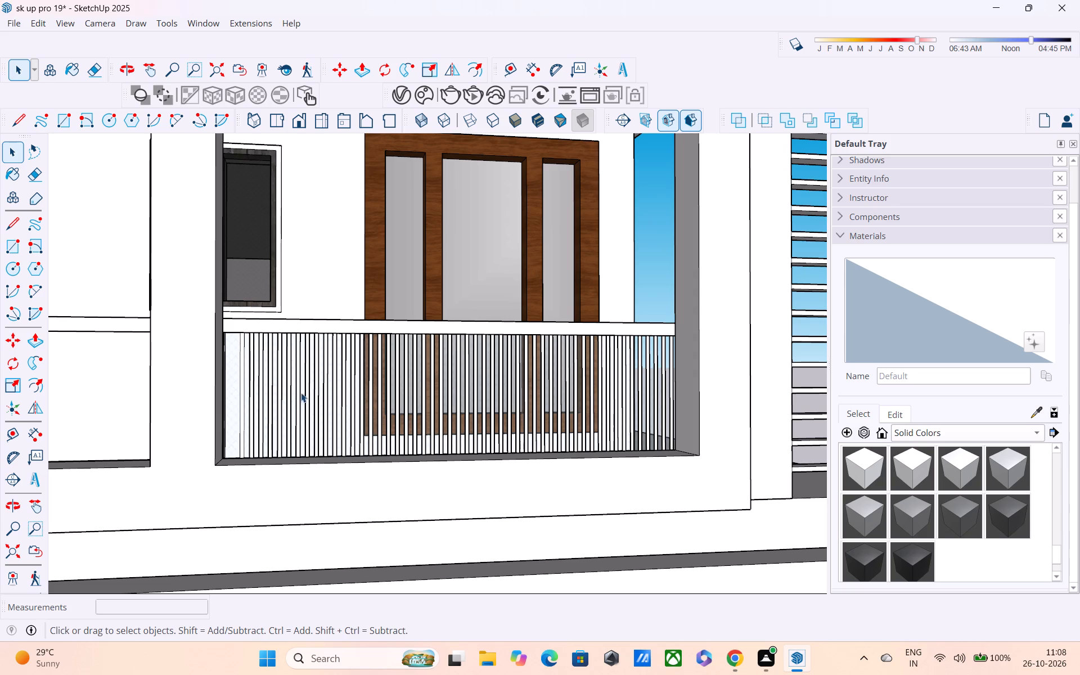
Draw a small rectangle, about 13/16" by 9/16", on the underside of the neighbouring bay's rail.
shift+middle_drag(181, 385, 550, 390)
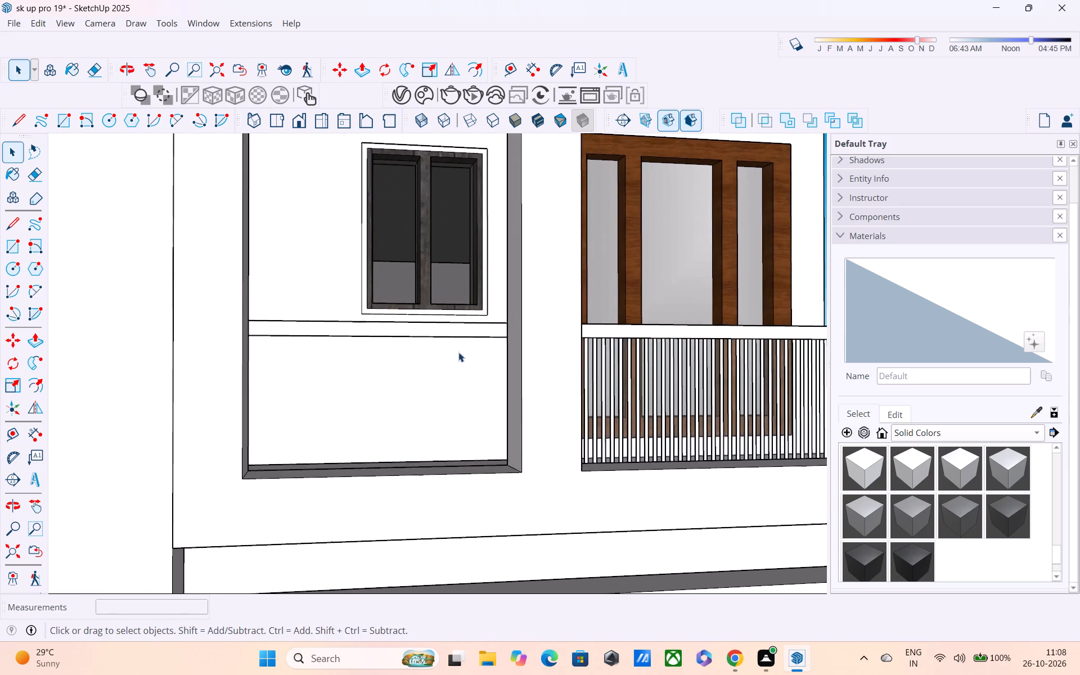
scroll(454, 349, up, 1)
middle_drag(452, 337, 506, 242)
scroll(613, 452, up, 3)
middle_drag(520, 332, 695, 343)
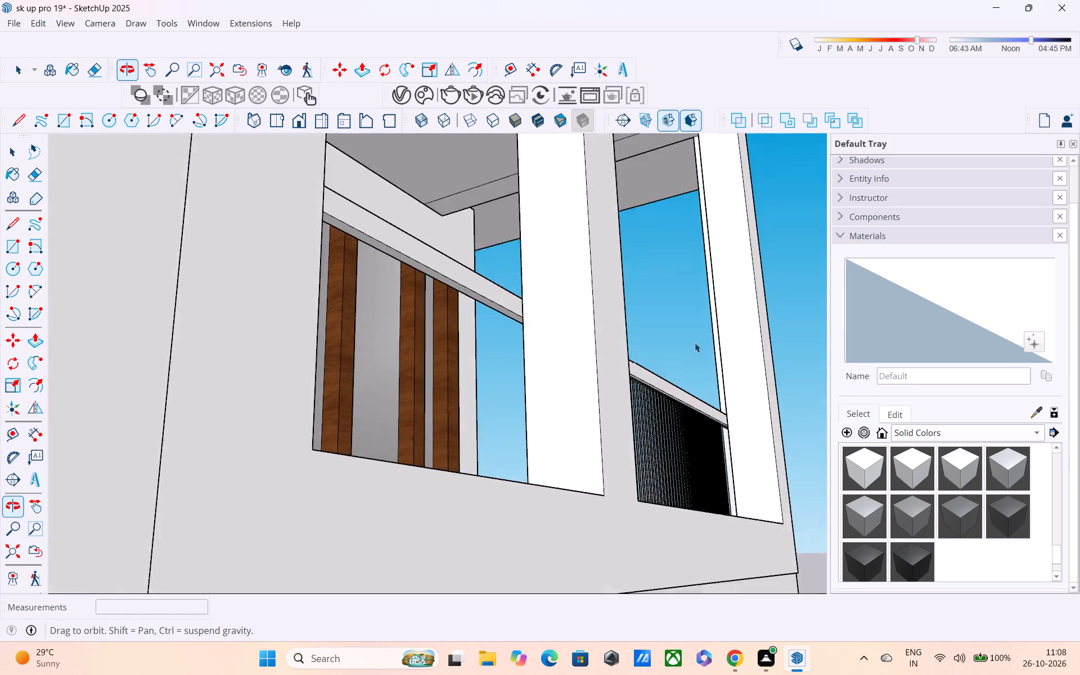
middle_drag(695, 343, 695, 343)
scroll(502, 338, up, 4)
scroll(494, 327, down, 3)
middle_drag(562, 318, 591, 318)
scroll(589, 318, down, 1)
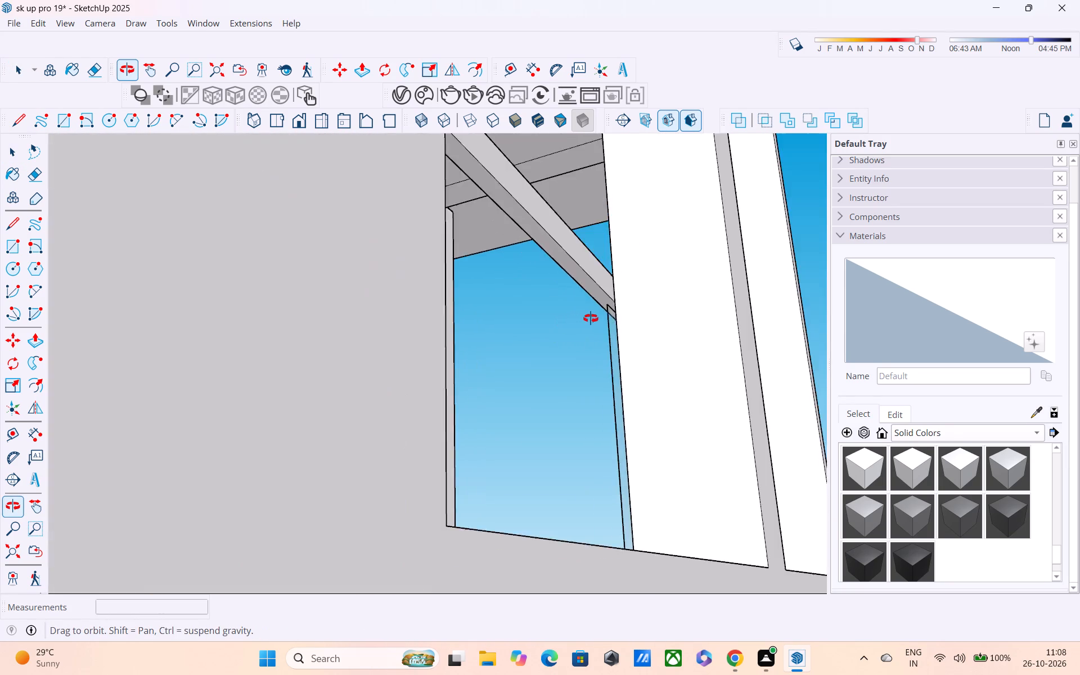
middle_drag(591, 318, 498, 322)
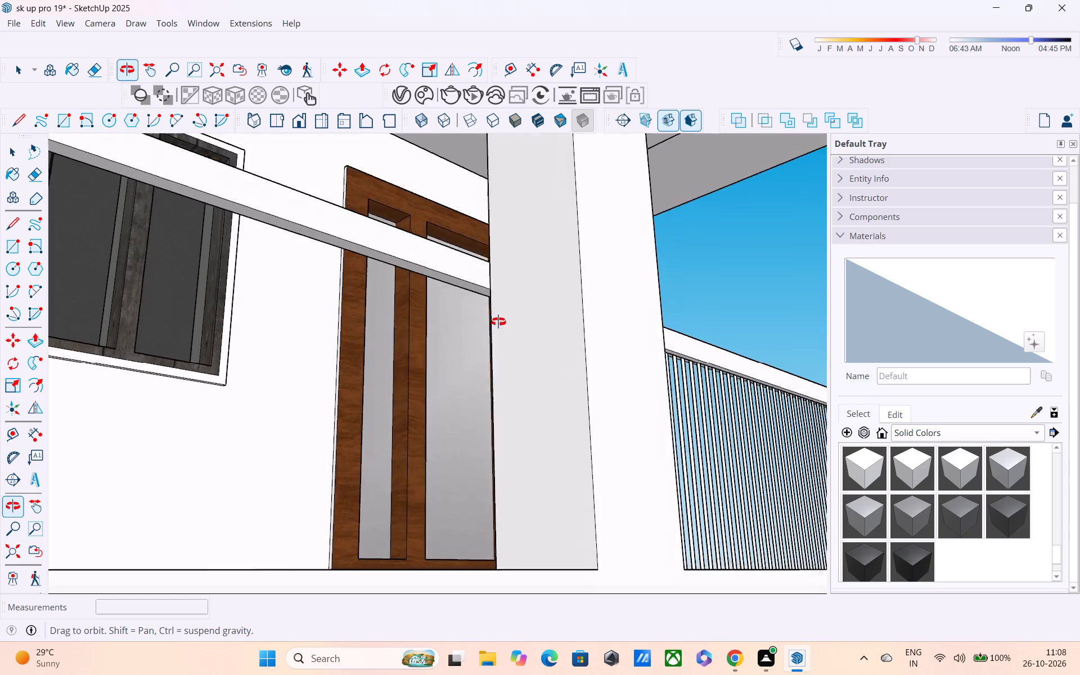
middle_drag(498, 322, 537, 316)
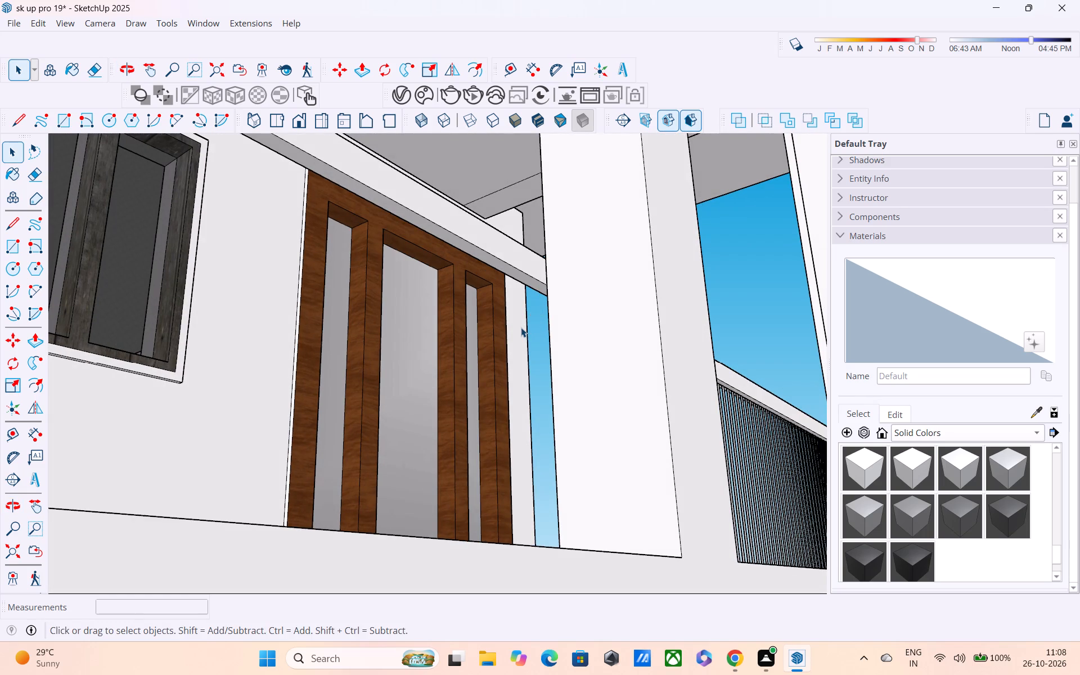
key(r)
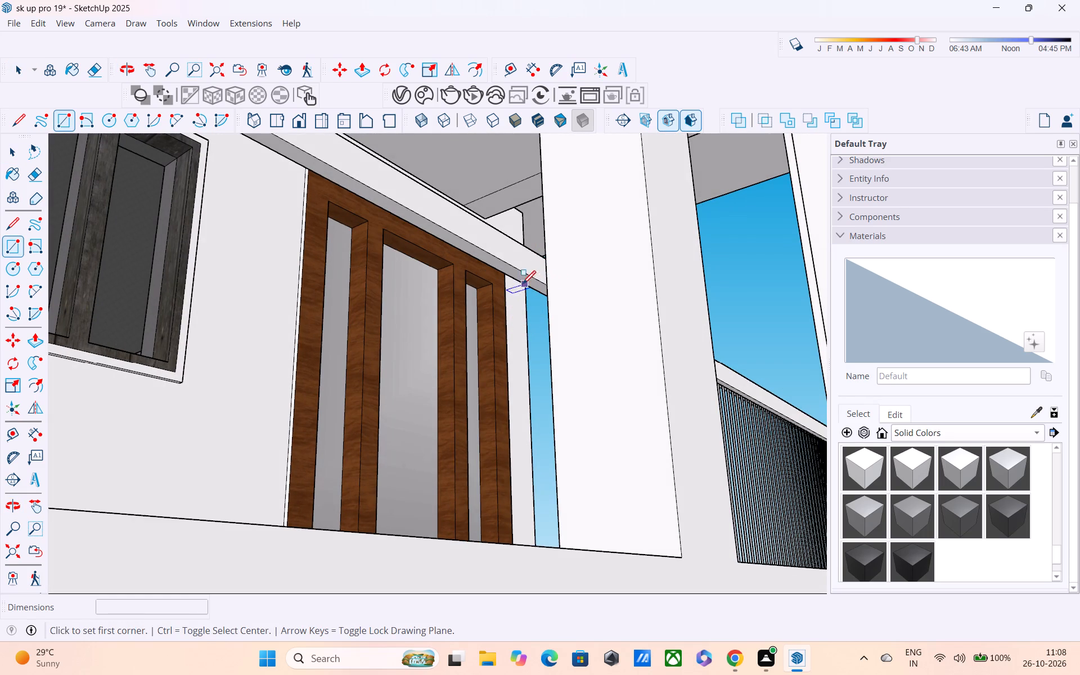
scroll(511, 274, up, 12)
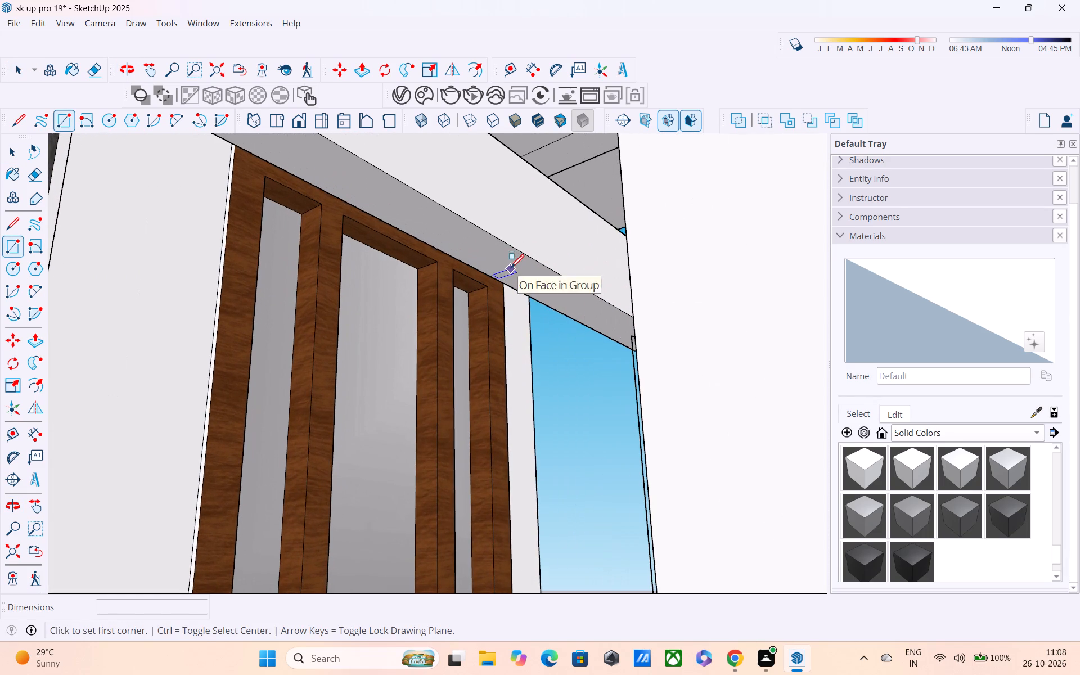
click(483, 261)
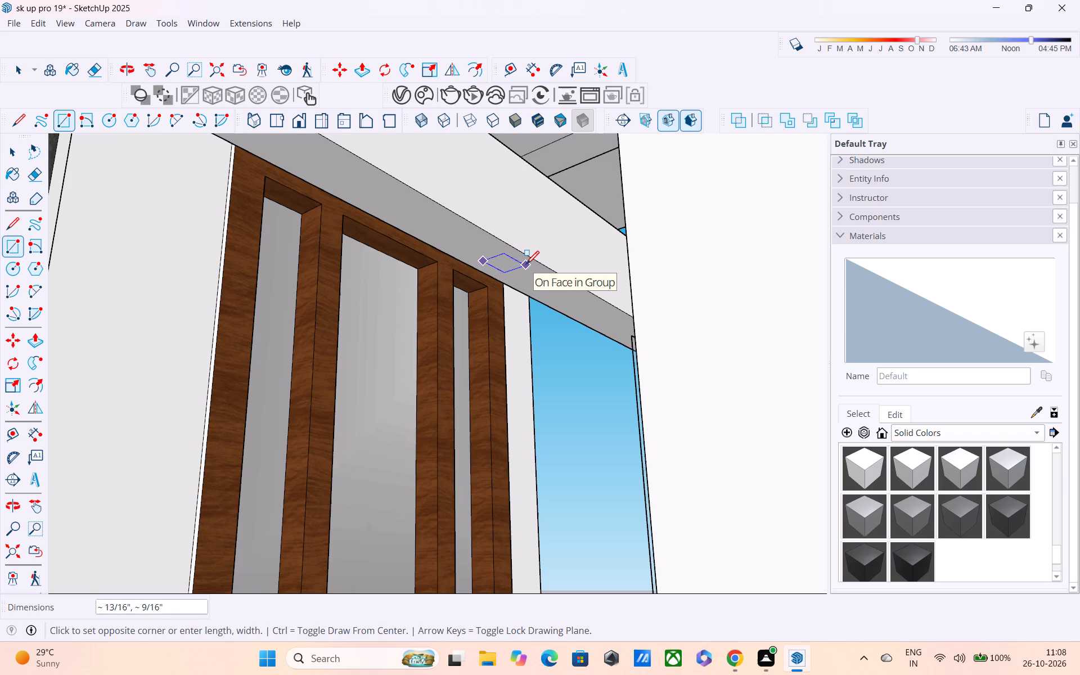
click(526, 265)
Open the group containing the rail and column for editing.
middle_drag(537, 280, 434, 298)
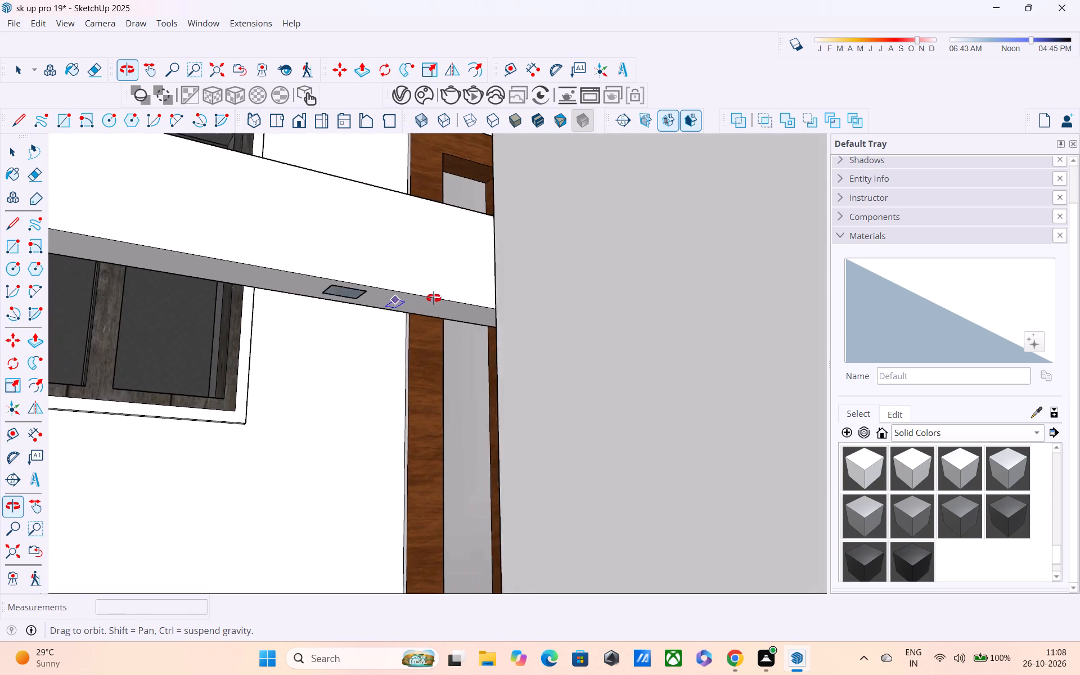
middle_drag(434, 298, 422, 300)
key(p)
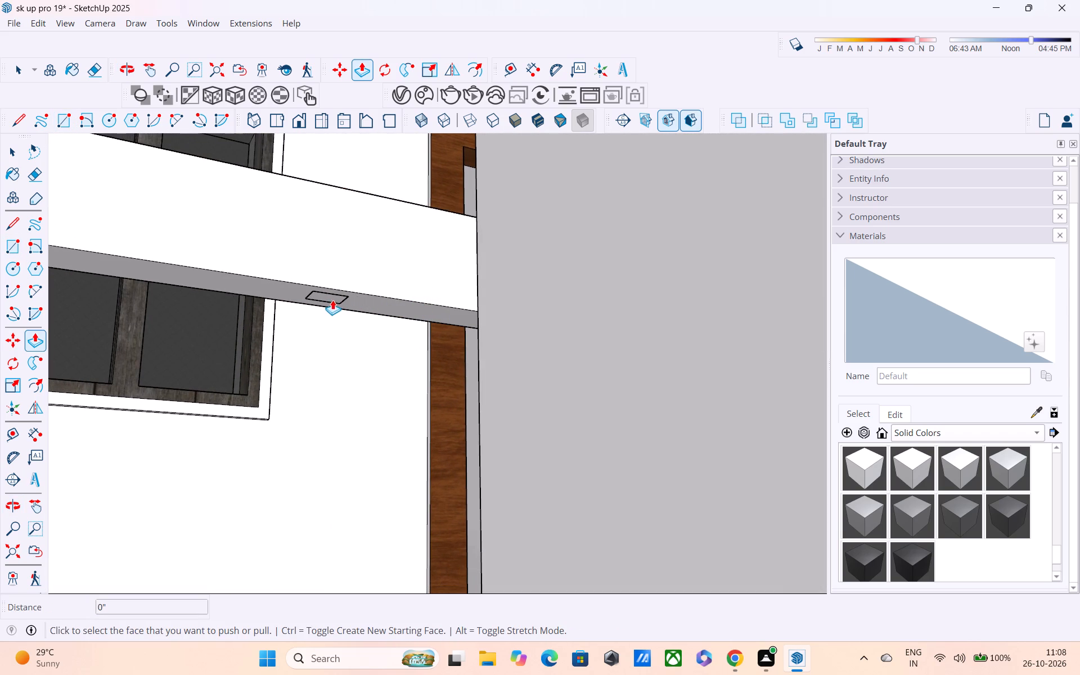
key(space)
double_click(329, 298)
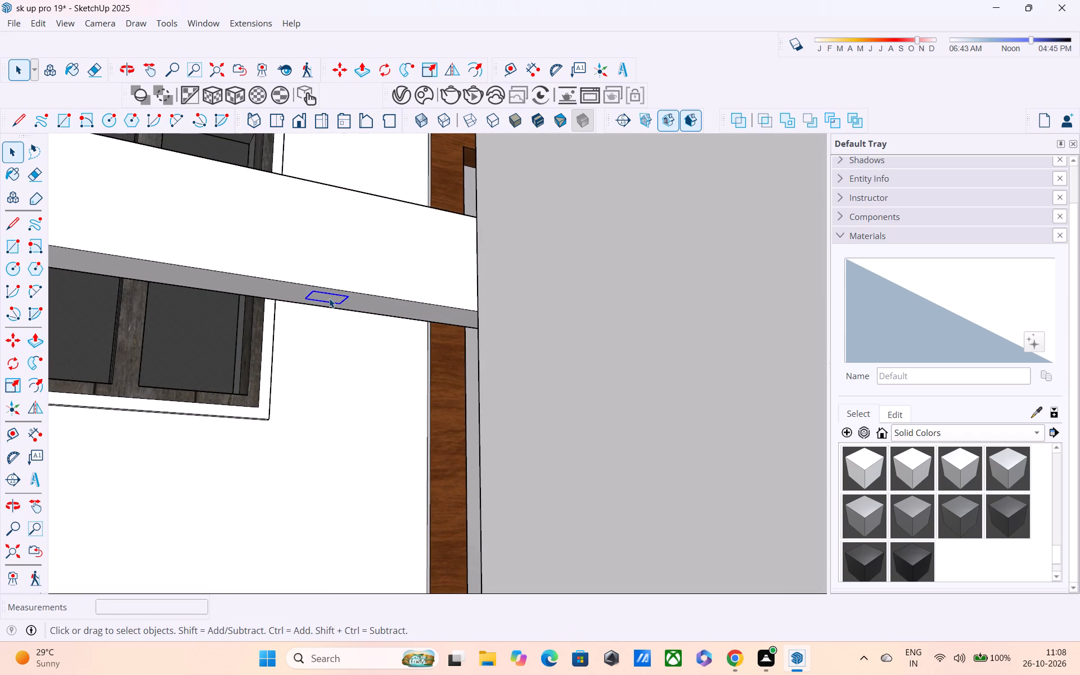
click(329, 298)
triple_click(329, 301)
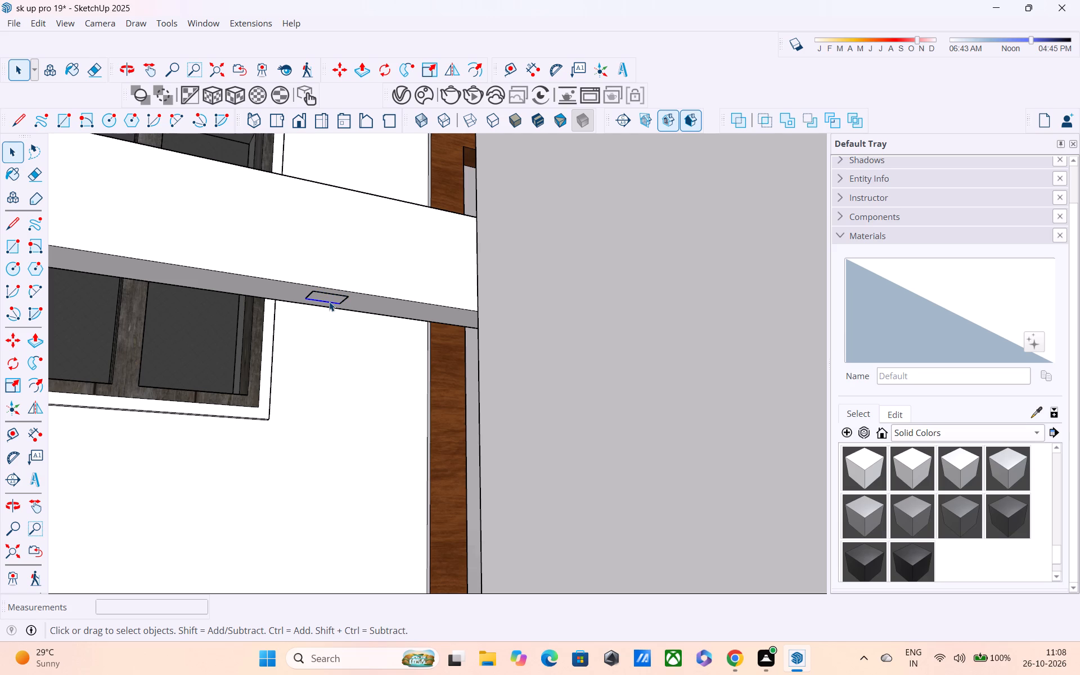
triple_click(337, 298)
triple_click(373, 290)
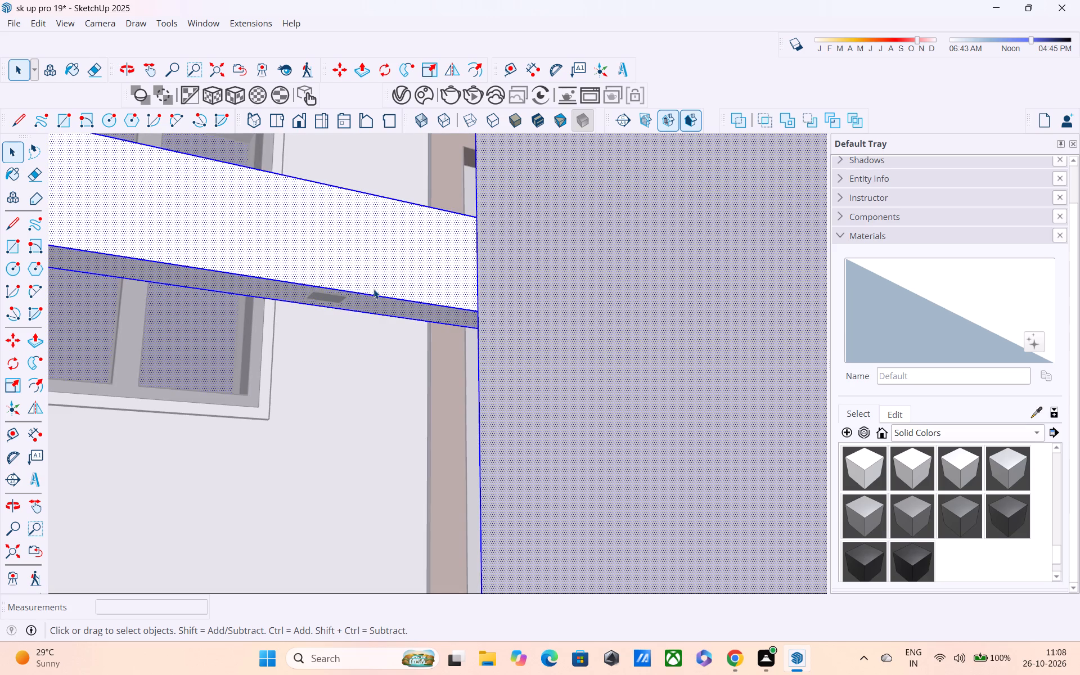
Trace the small rectangle again on the rail's underside, inside the open group.
key(r)
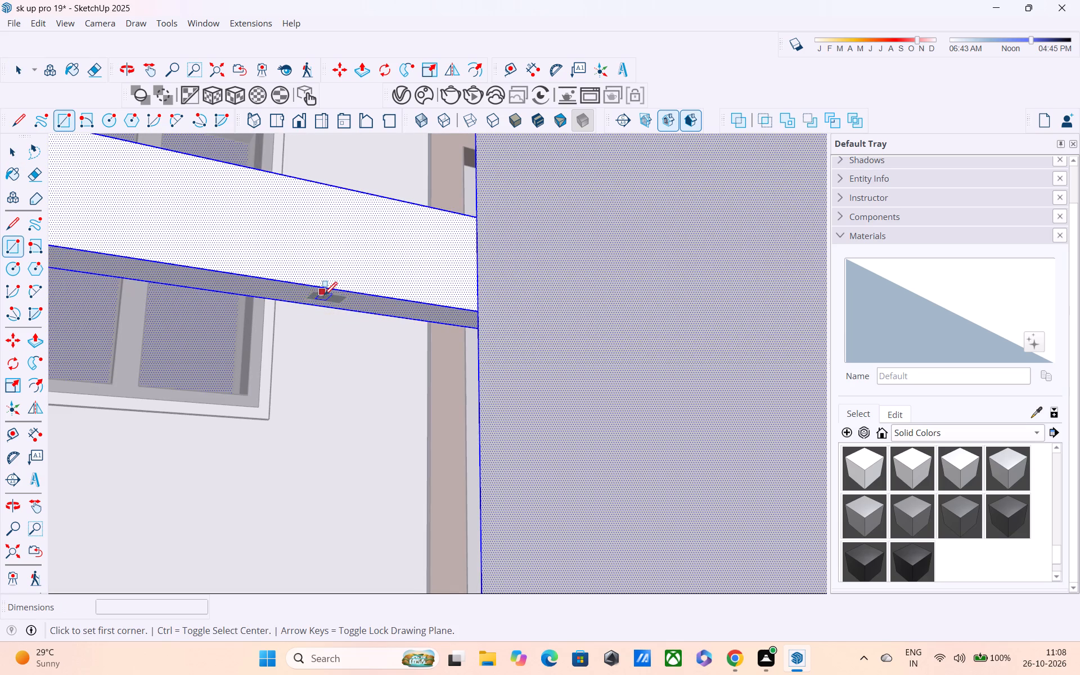
scroll(322, 299, up, 10)
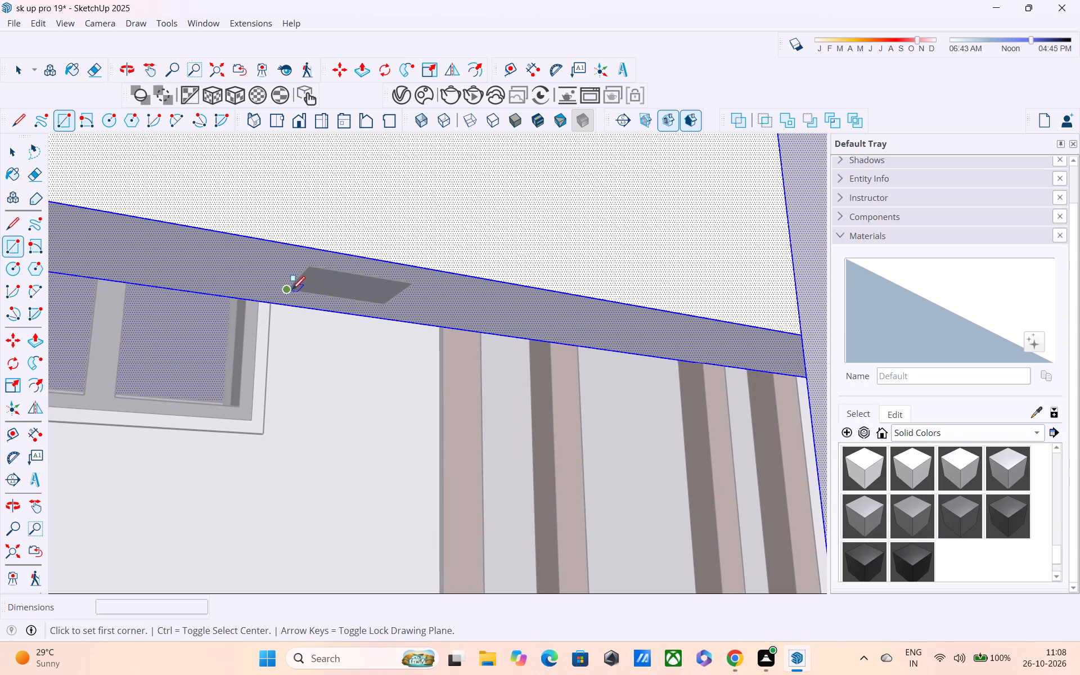
click(292, 291)
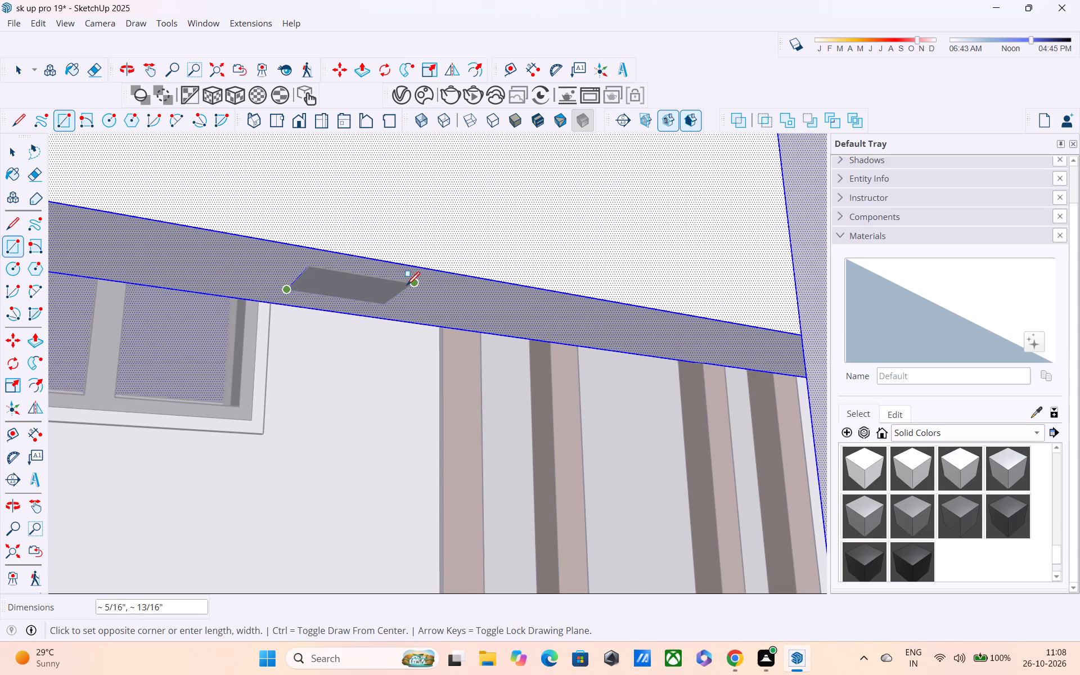
click(407, 285)
Push/Pull the traced rectangle down about 2 9/16" to start a short vertical bar under the rail.
key(p)
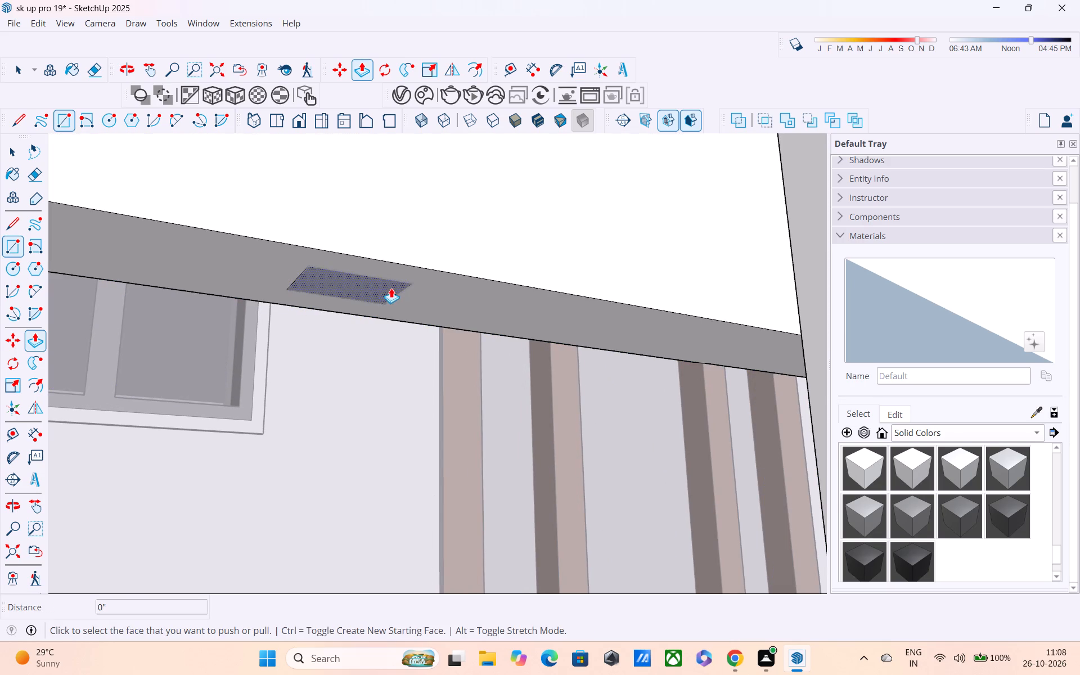
click(374, 283)
scroll(372, 351, down, 4)
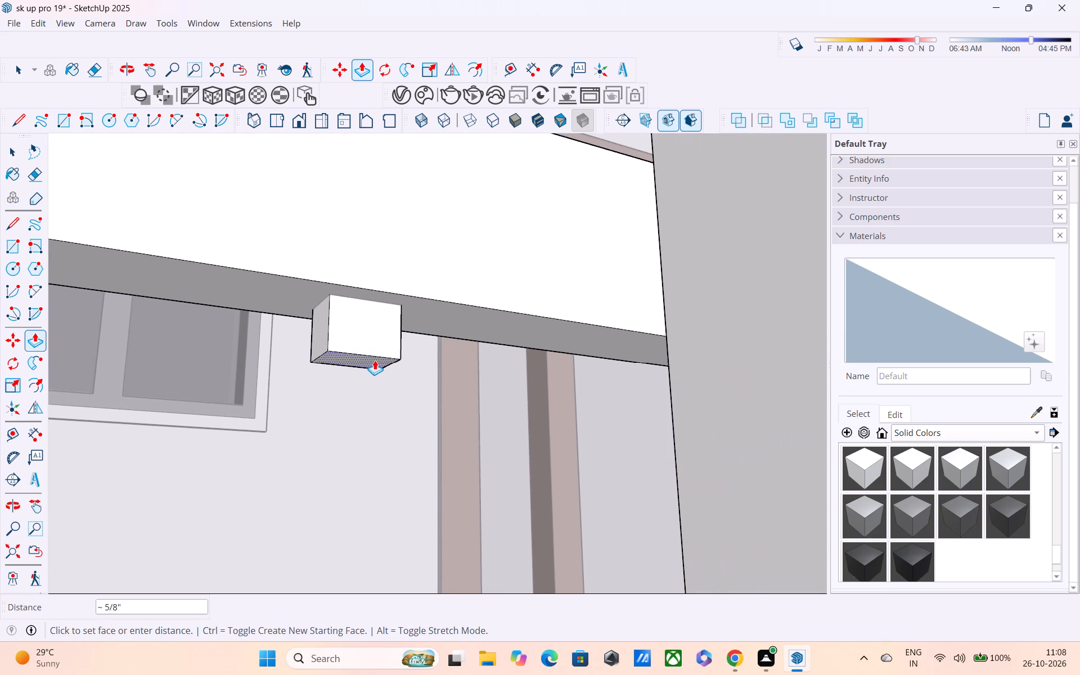
middle_drag(376, 361, 389, 311)
scroll(392, 308, down, 10)
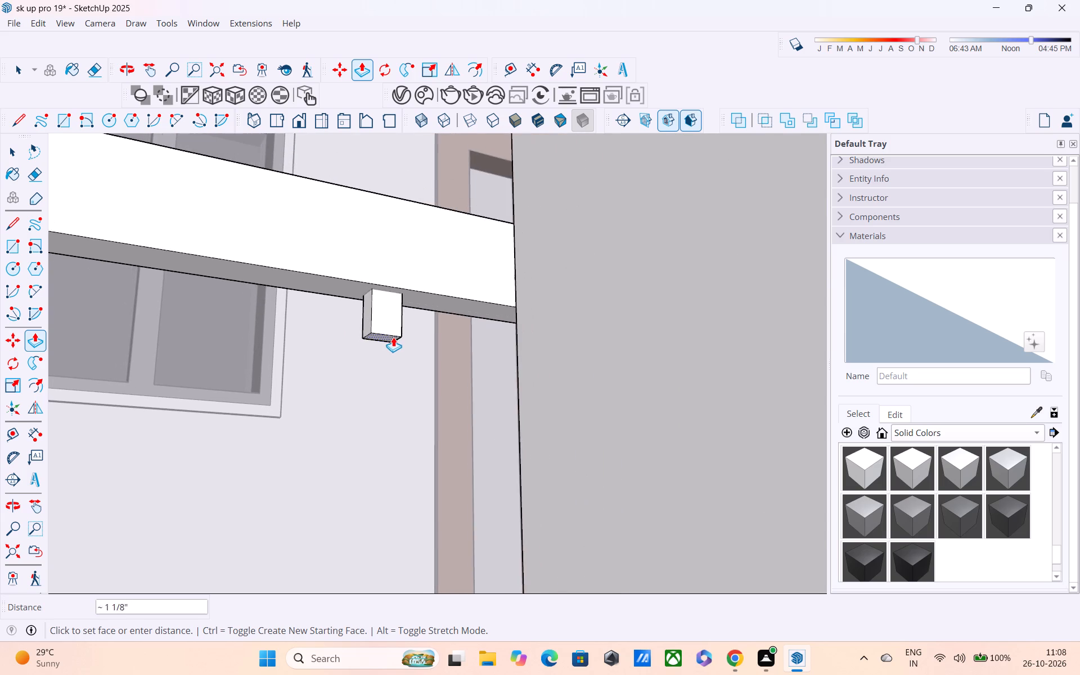
scroll(393, 337, down, 3)
click(388, 375)
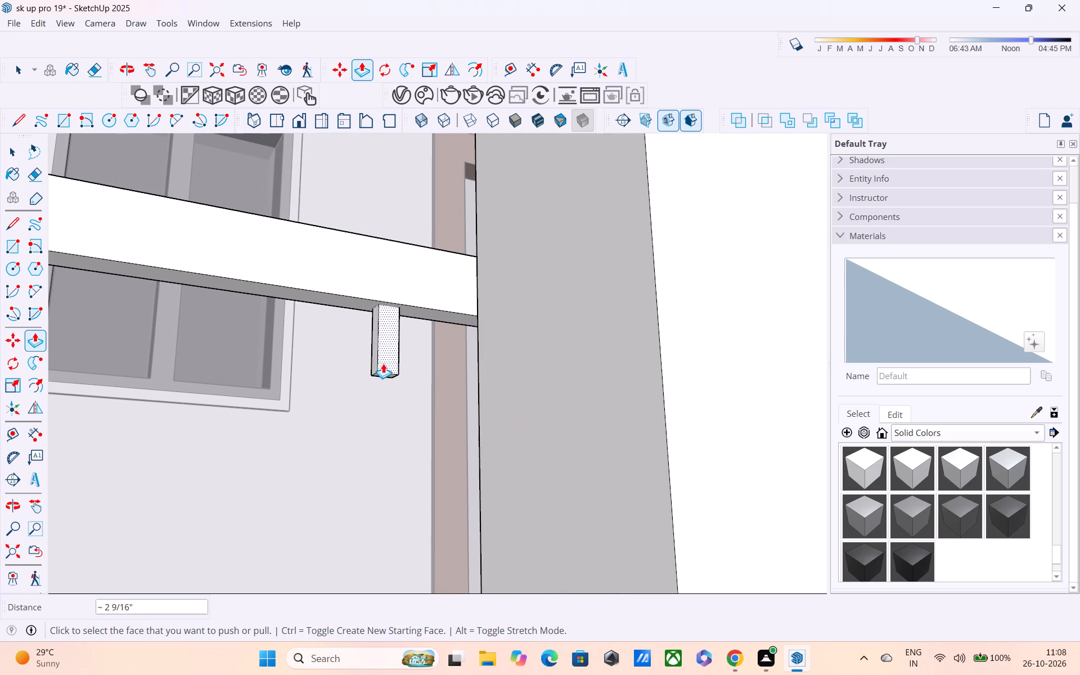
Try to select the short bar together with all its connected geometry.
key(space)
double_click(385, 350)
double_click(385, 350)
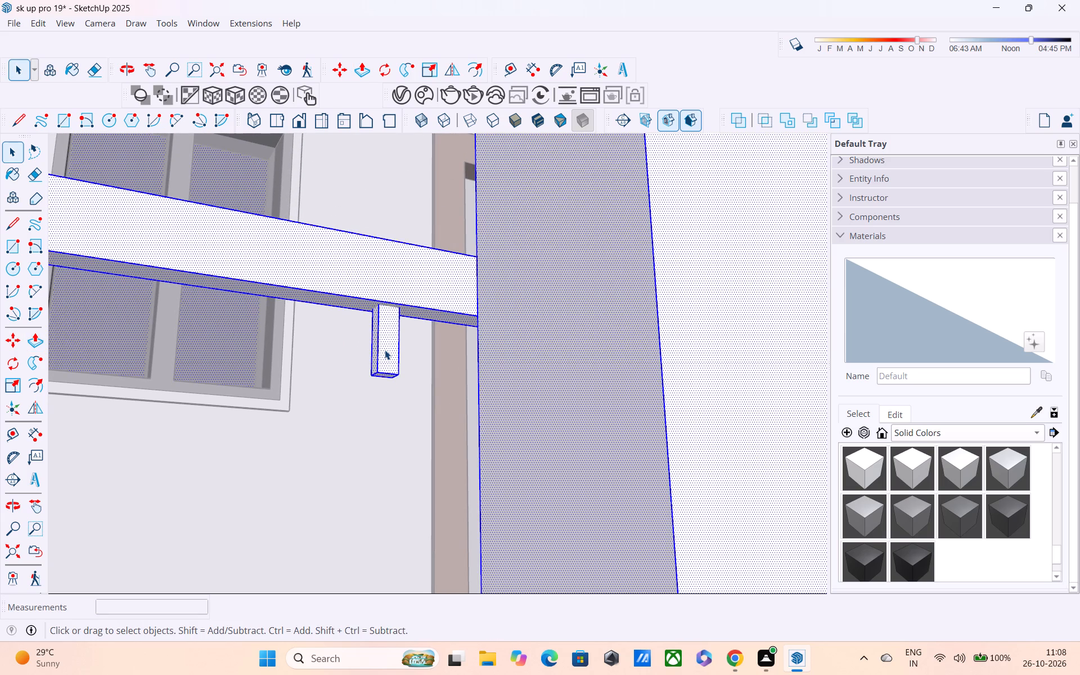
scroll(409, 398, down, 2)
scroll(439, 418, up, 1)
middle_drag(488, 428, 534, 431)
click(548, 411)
Select one vertical face of the short bar with its bounding edges, working from the balcony's inner side.
middle_drag(517, 393, 554, 396)
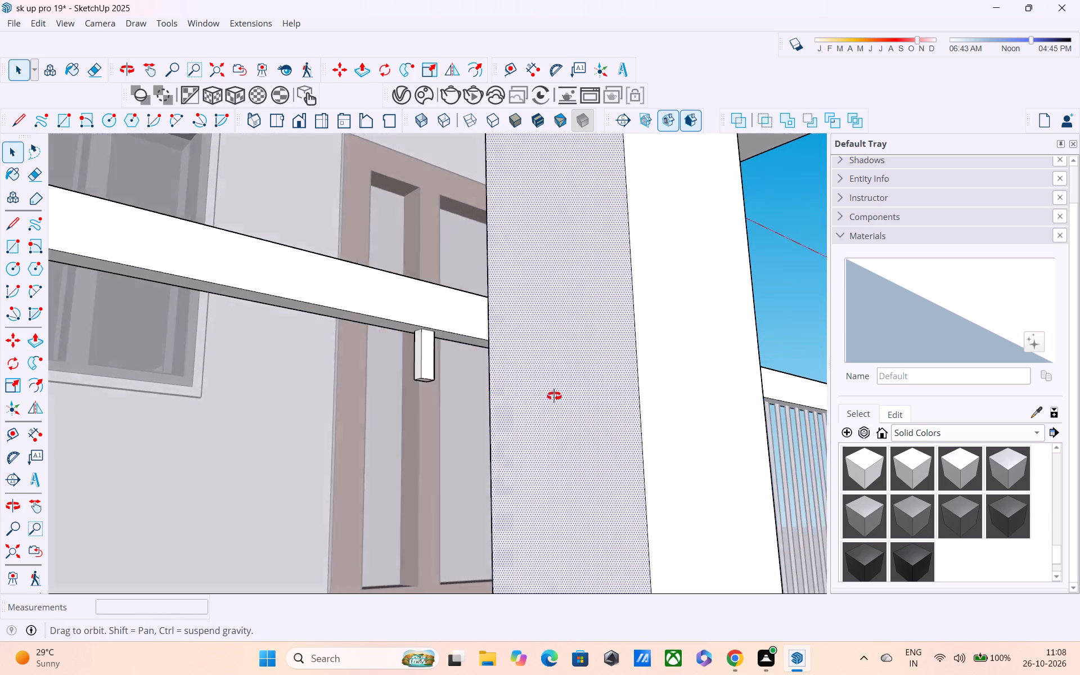
middle_drag(554, 396, 749, 398)
scroll(614, 358, up, 3)
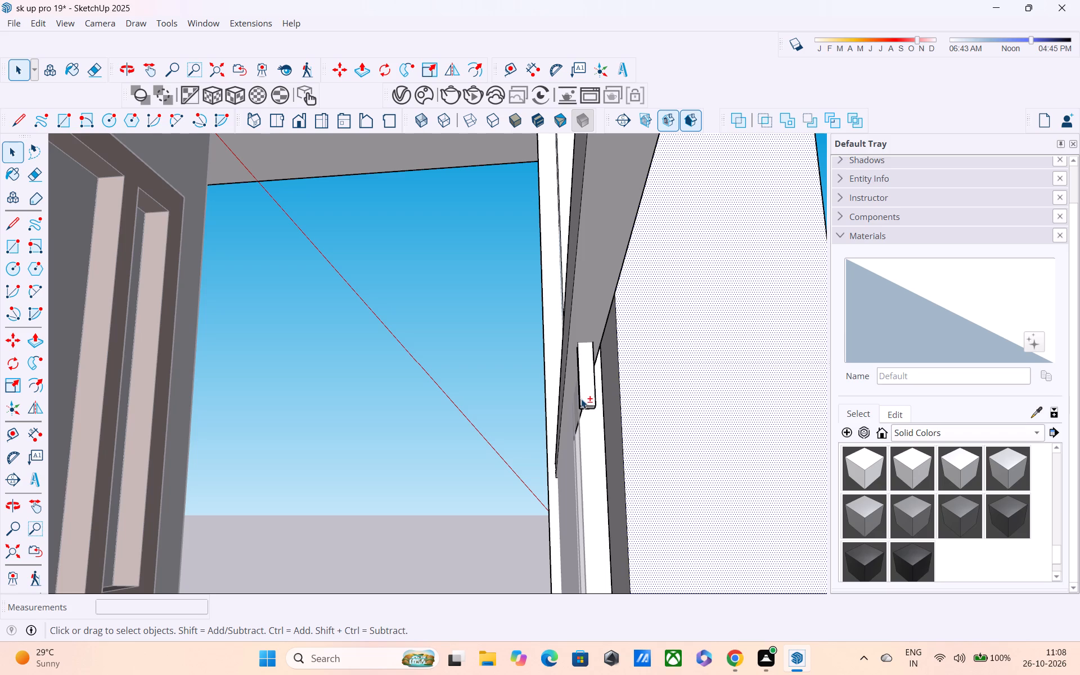
shift+scroll(581, 399, up, 4)
shift+double_click(589, 379)
middle_drag(587, 395, 749, 439)
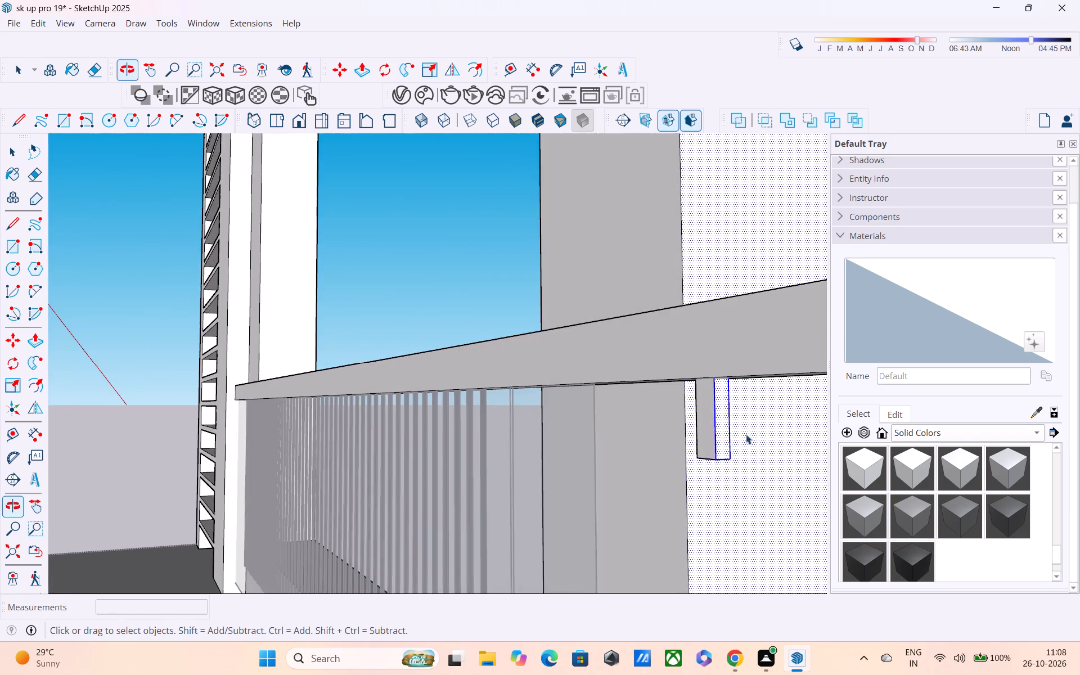
scroll(715, 427, up, 3)
shift+click(705, 422)
shift+middle_click(707, 426)
shift+scroll(707, 422, up, 4)
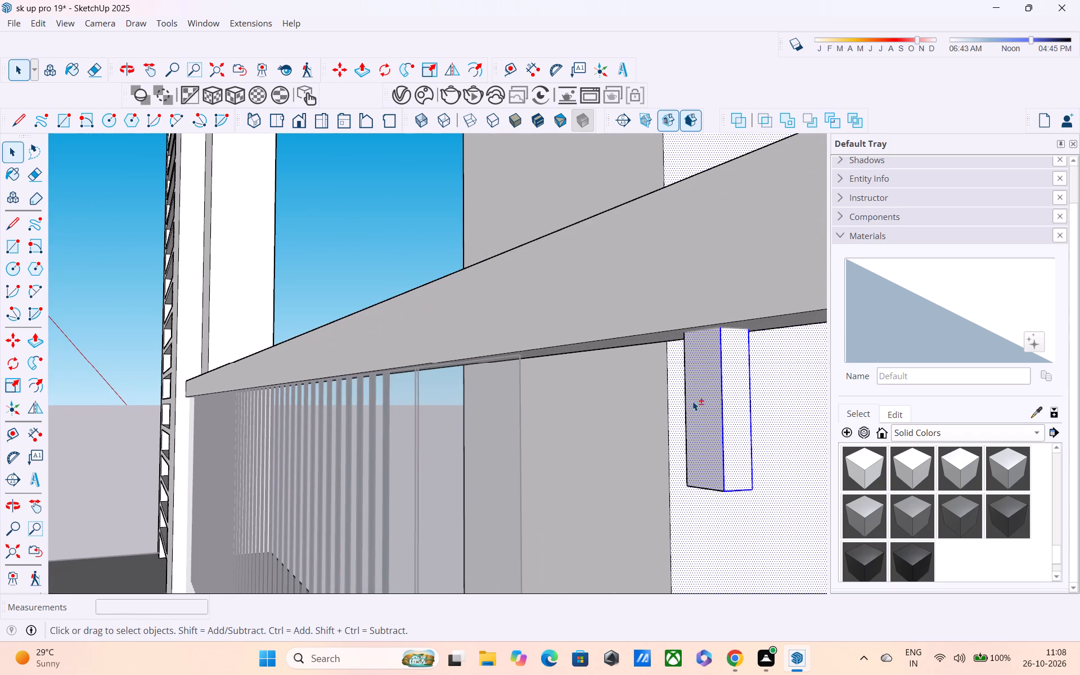
shift+click(687, 396)
Add the bar's adjoining vertical face and its outer edge to the selection.
shift+middle_drag(698, 411, 569, 371)
middle_drag(677, 415, 635, 412)
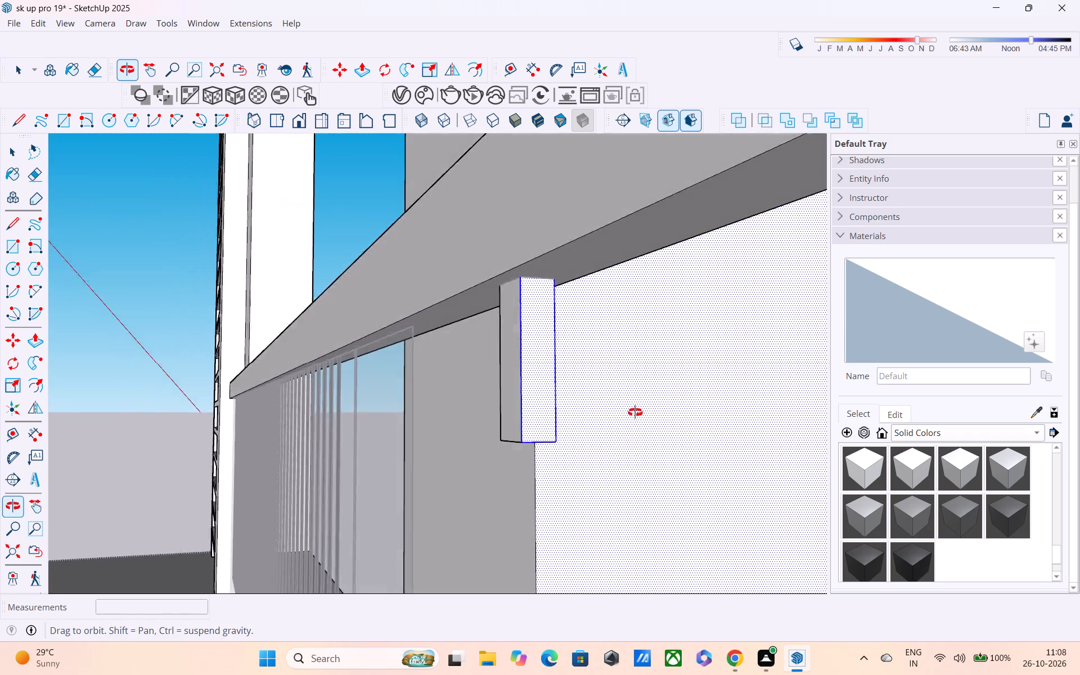
middle_drag(635, 412, 498, 398)
shift+click(495, 398)
shift+scroll(462, 420, down, 2)
middle_drag(374, 427, 291, 427)
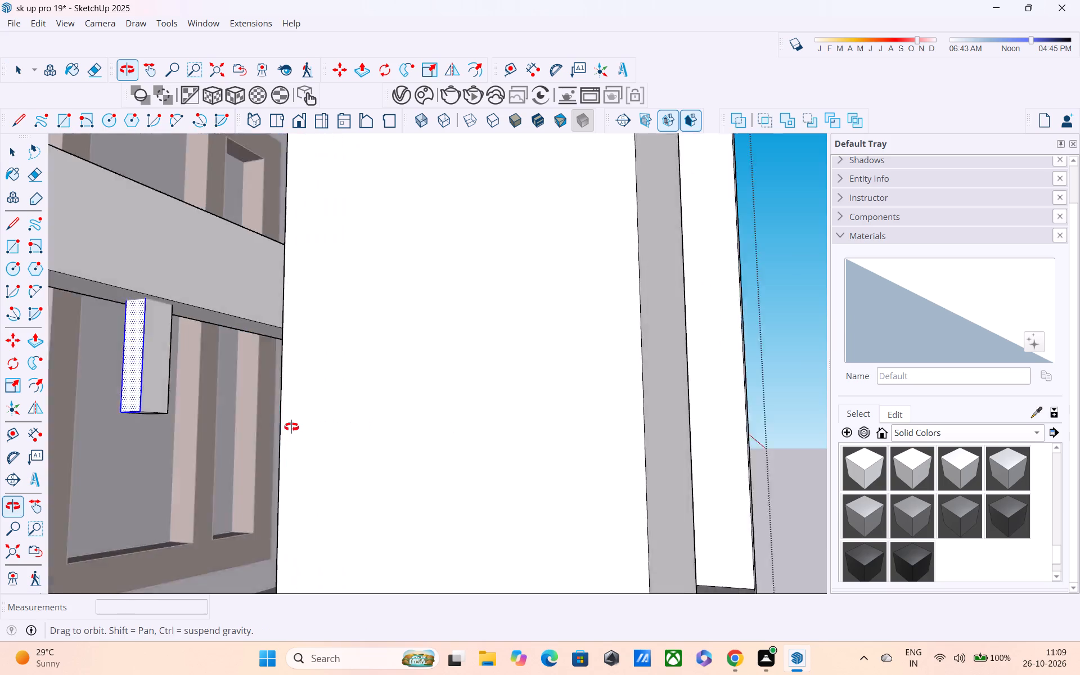
middle_drag(291, 427, 245, 427)
shift+click(91, 397)
shift+scroll(110, 398, up, 3)
shift+click(117, 395)
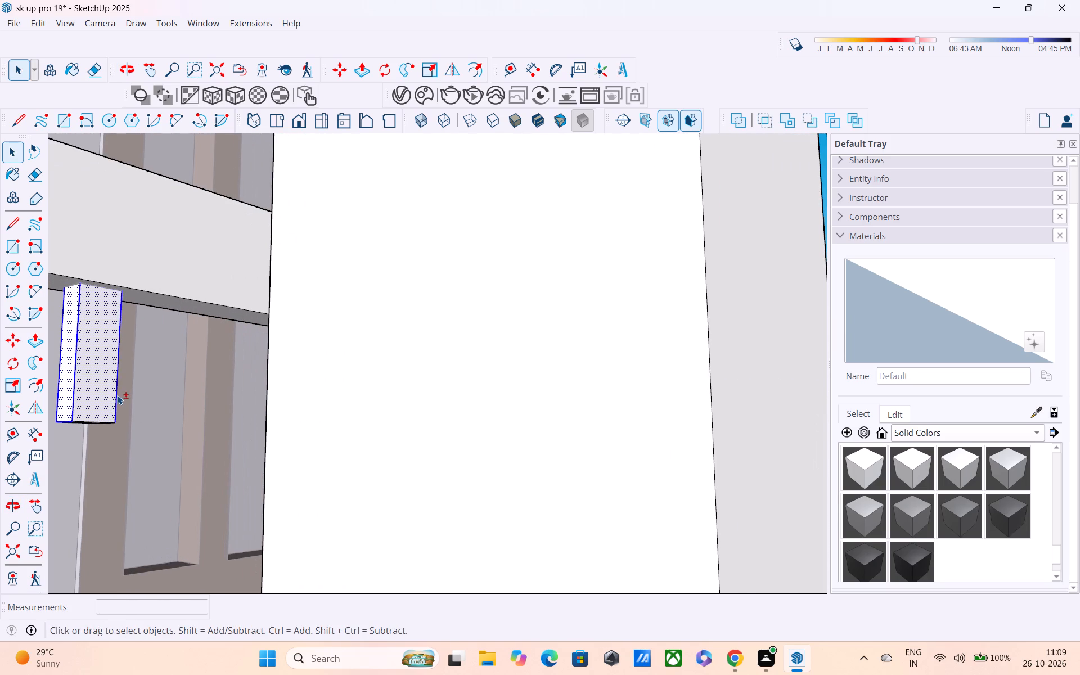
Add the short bar's bottom face and its bottom edges to the selection.
shift+middle_drag(121, 395, 176, 400)
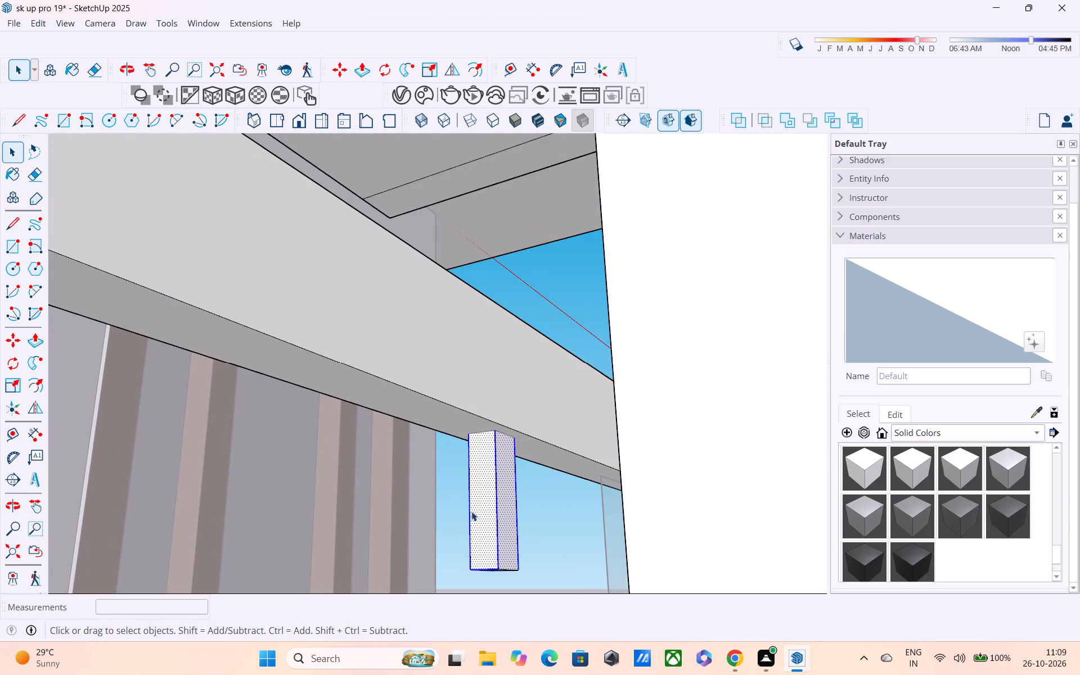
middle_drag(472, 510, 483, 401)
shift+click(512, 420)
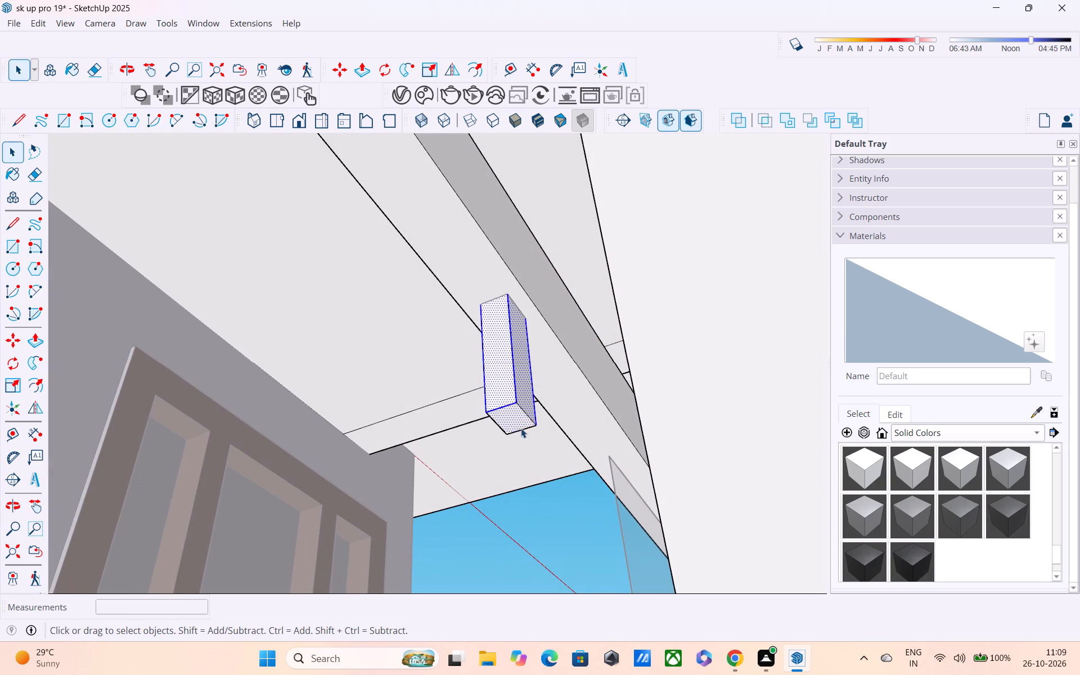
middle_drag(521, 428, 553, 422)
shift+scroll(575, 413, up, 3)
shift+click(555, 420)
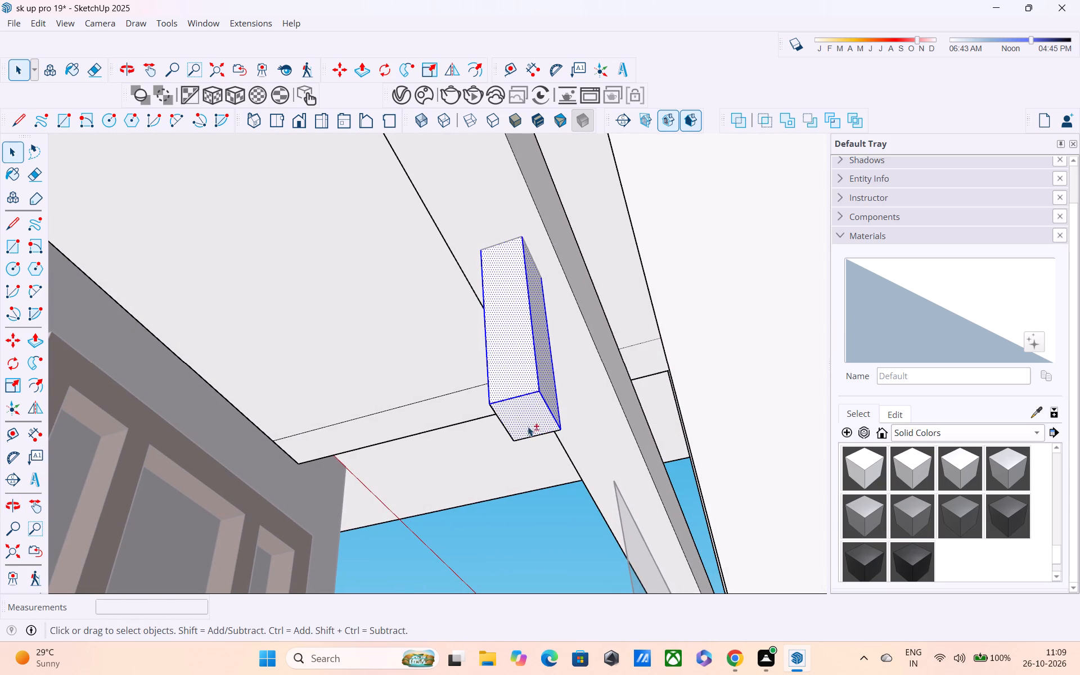
shift+click(507, 433)
shift+click(535, 436)
Add the short bar's remaining vertical faces and their edges to the selection.
middle_drag(492, 440, 501, 425)
middle_drag(659, 485, 872, 554)
shift+click(538, 461)
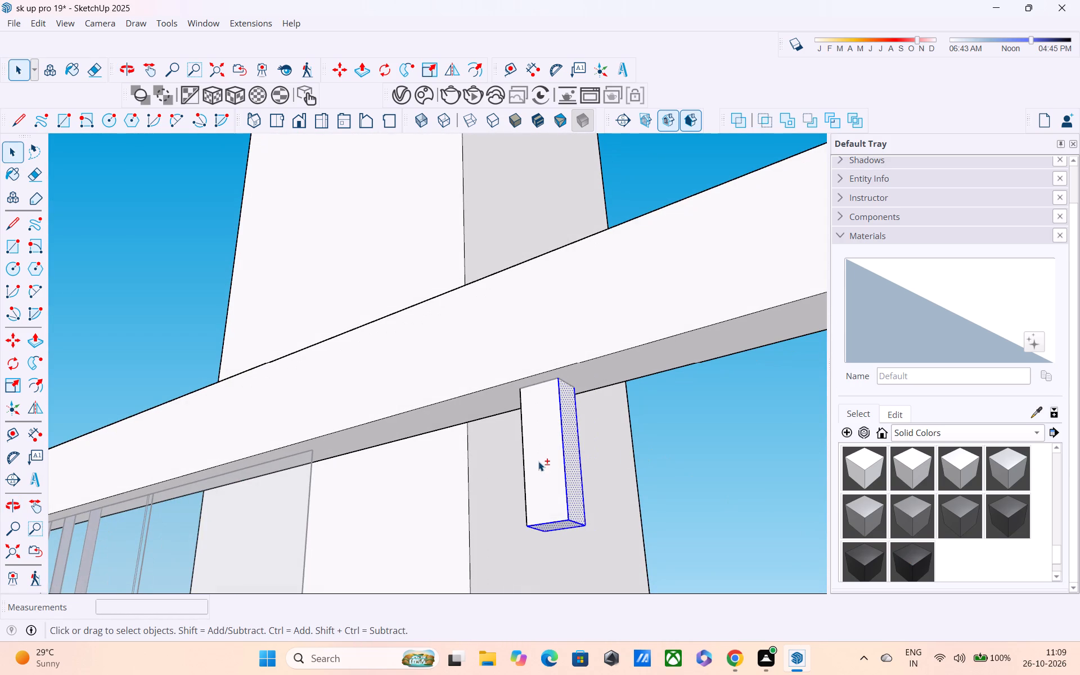
shift+middle_drag(555, 479, 786, 514)
shift+scroll(691, 510, up, 3)
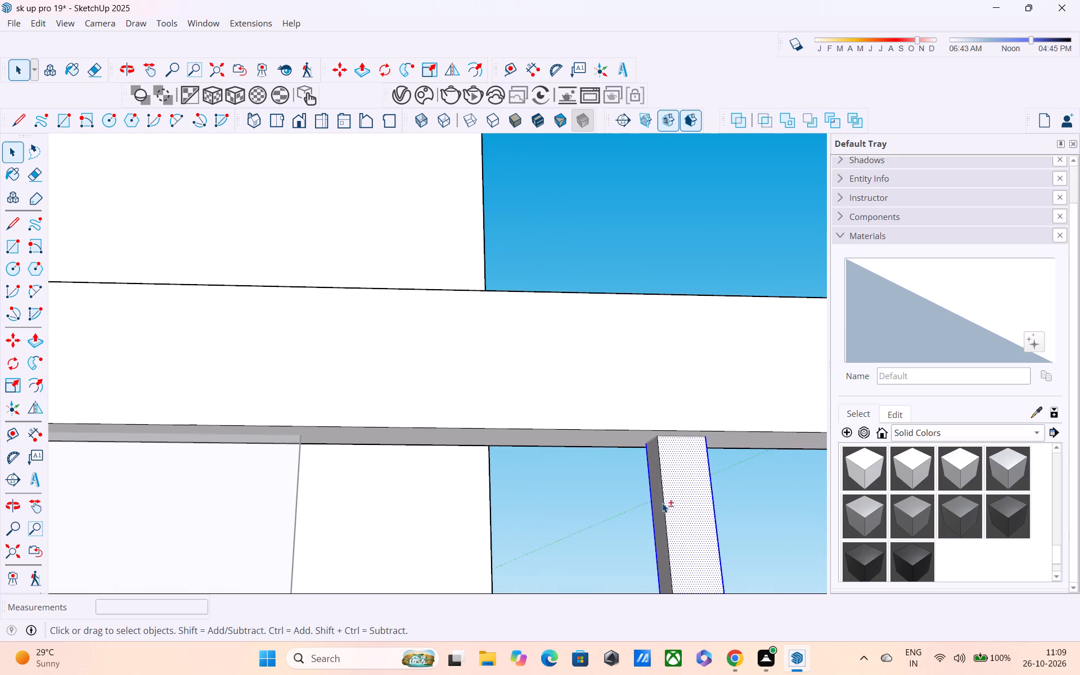
shift+click(662, 486)
shift+click(658, 507)
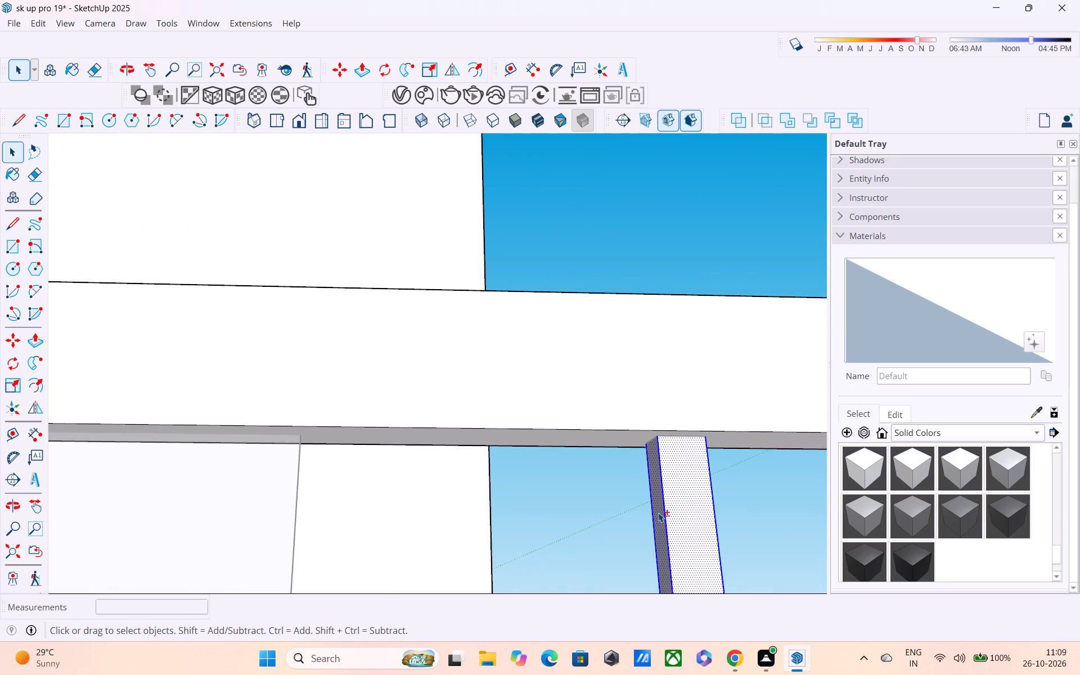
Copy the selected short bar about 3' 3" along the rail's underside to the far end beside the pillar.
middle_drag(661, 520, 204, 495)
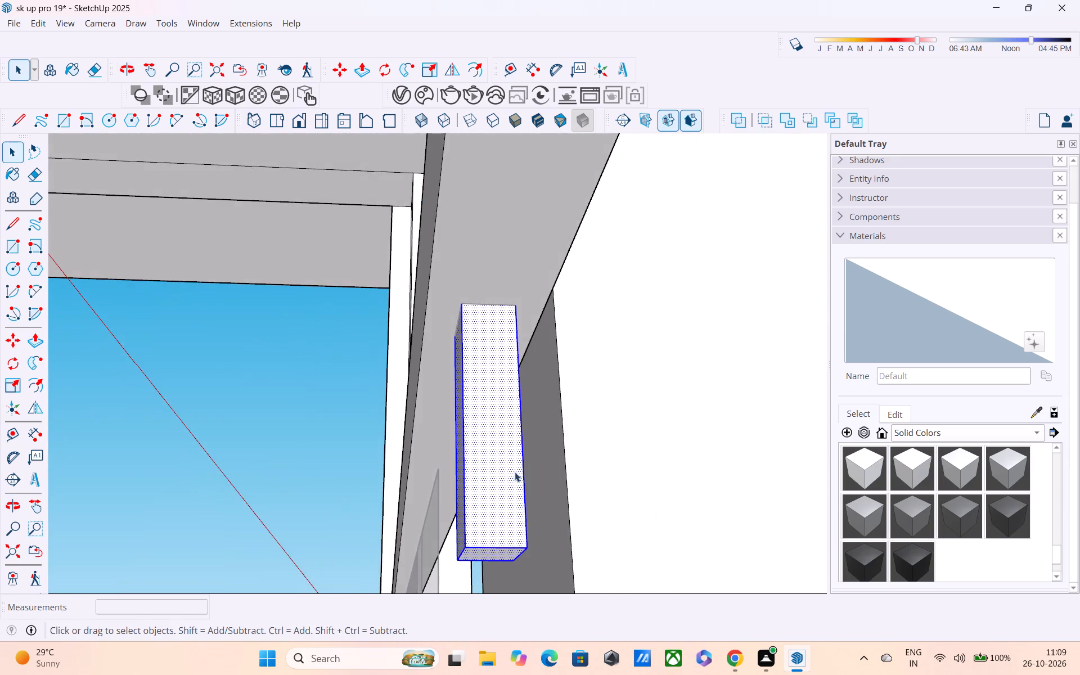
middle_drag(515, 472, 202, 491)
shift+scroll(400, 482, down, 1)
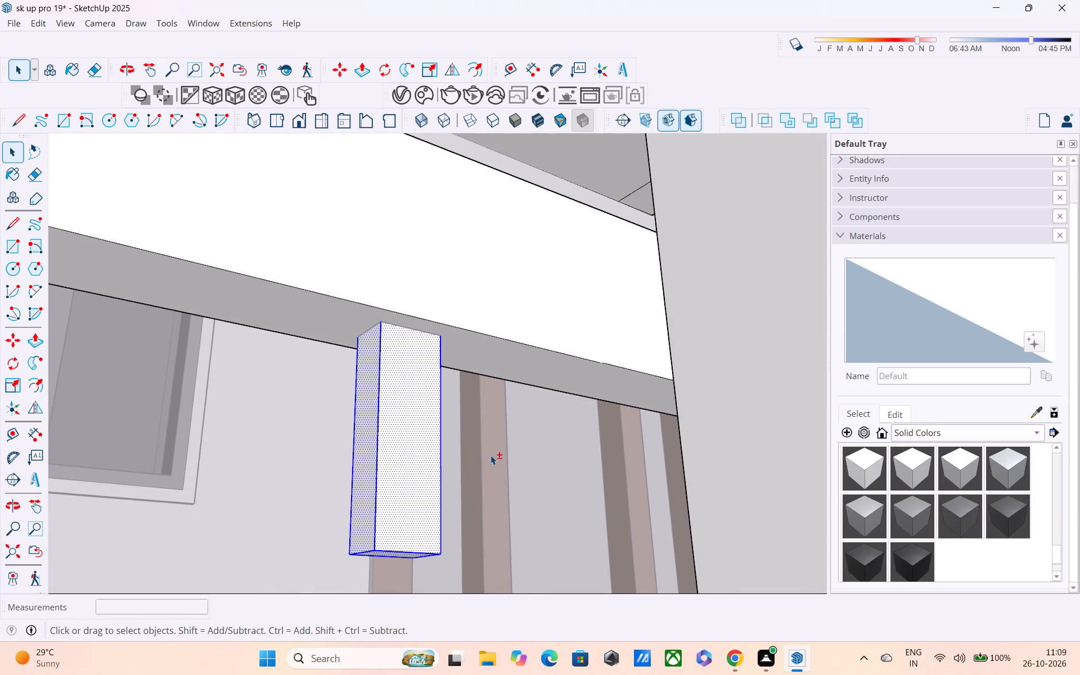
scroll(494, 454, down, 4)
shift+middle_drag(507, 454, 560, 458)
scroll(646, 453, up, 4)
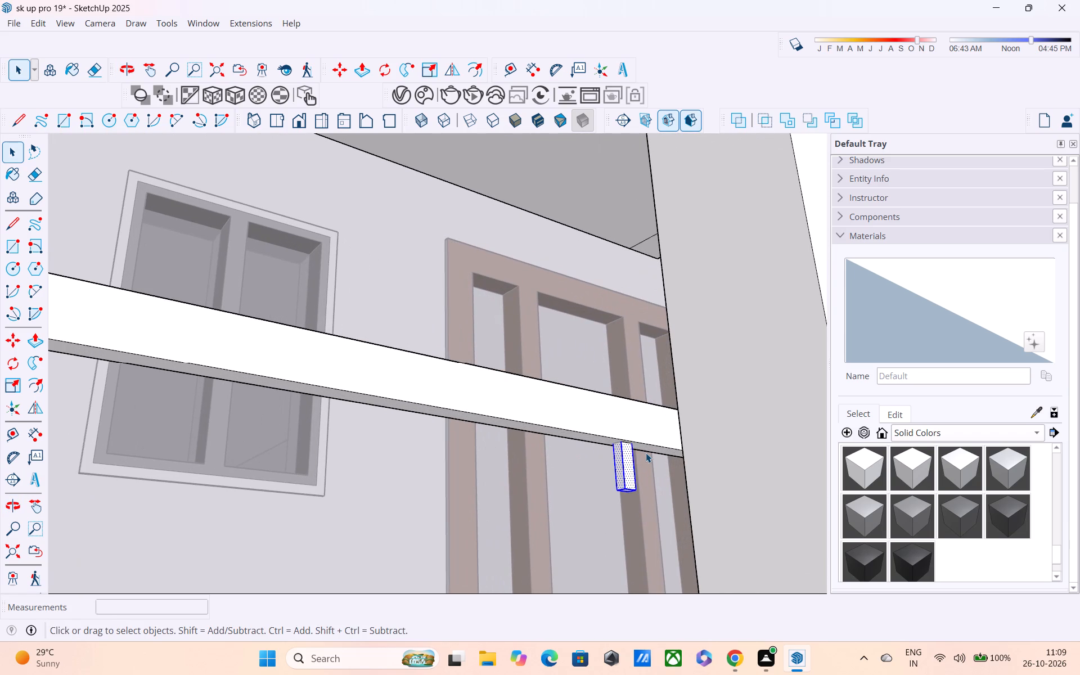
key(m)
scroll(631, 444, up, 8)
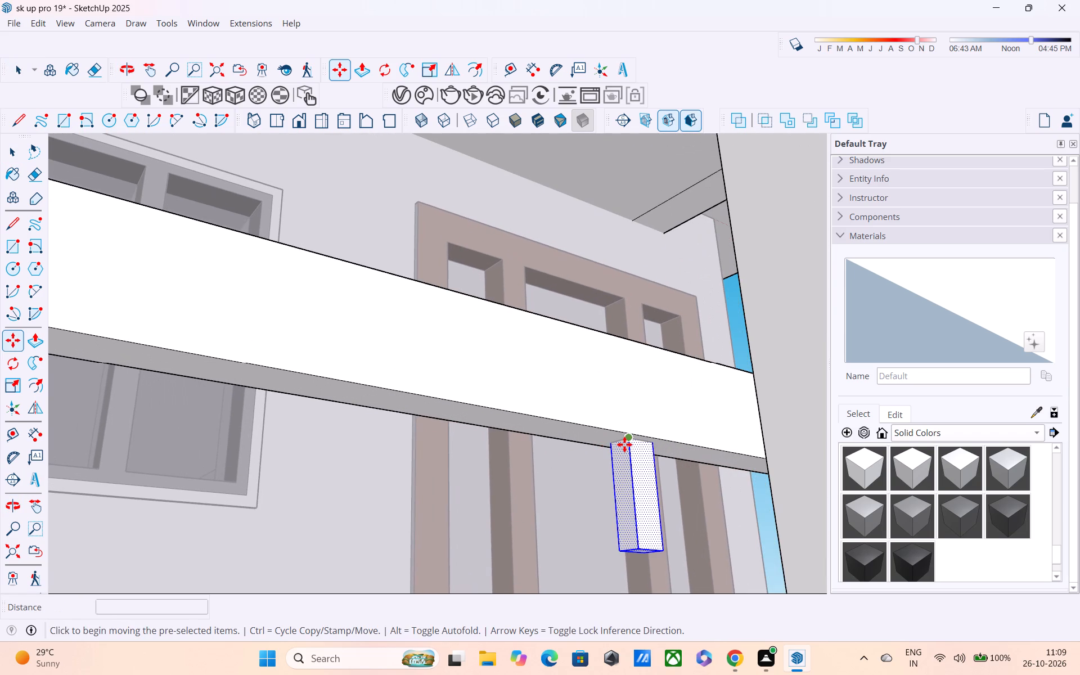
click(624, 444)
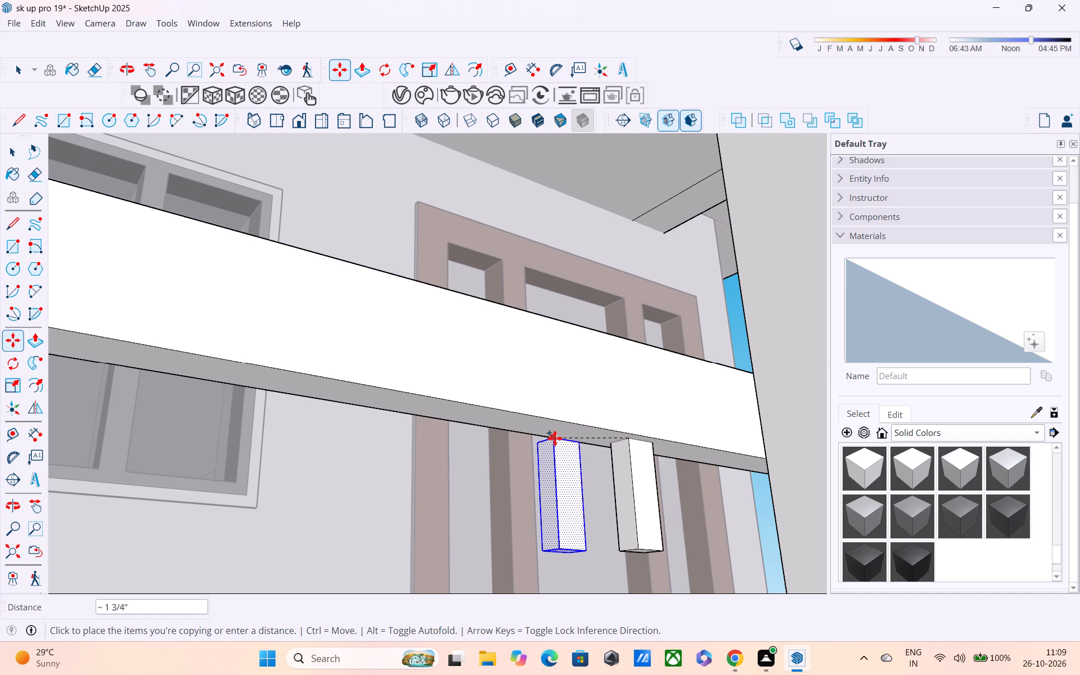
shift+middle_drag(557, 443, 632, 449)
scroll(632, 449, down, 5)
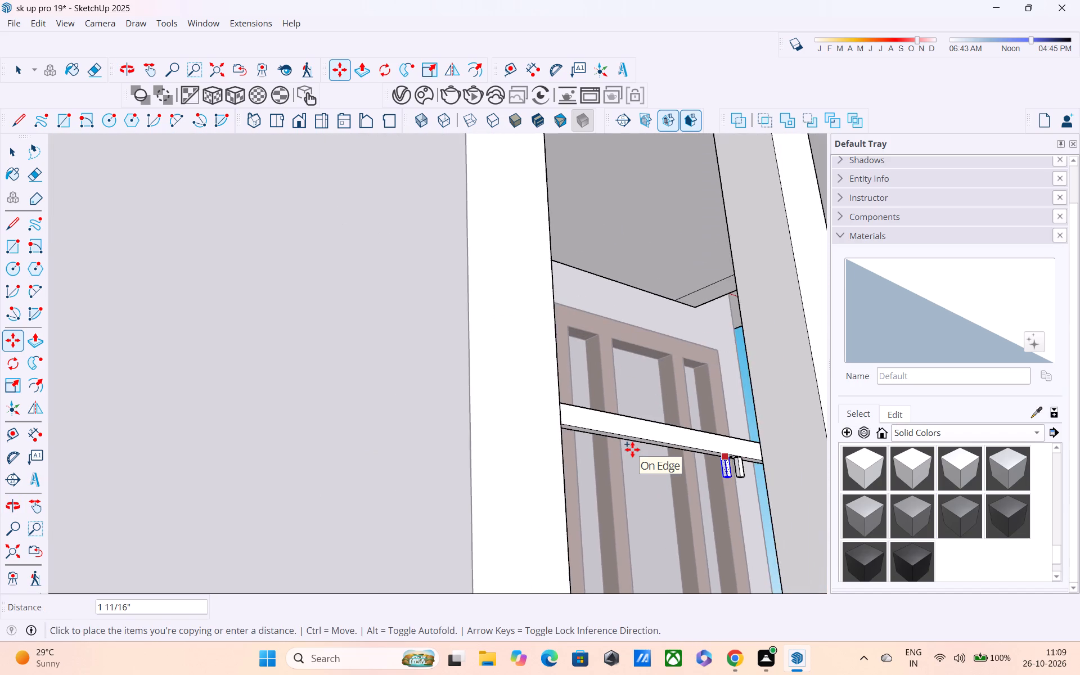
middle_drag(632, 449, 588, 458)
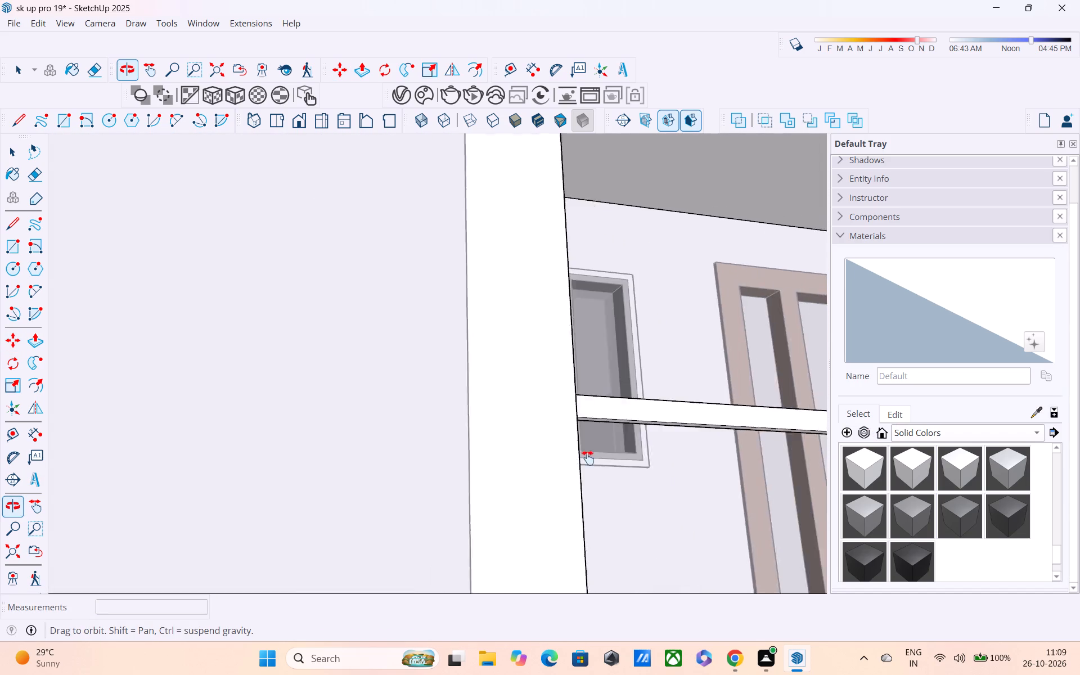
middle_drag(588, 458, 547, 463)
middle_drag(547, 463, 415, 468)
scroll(427, 450, up, 3)
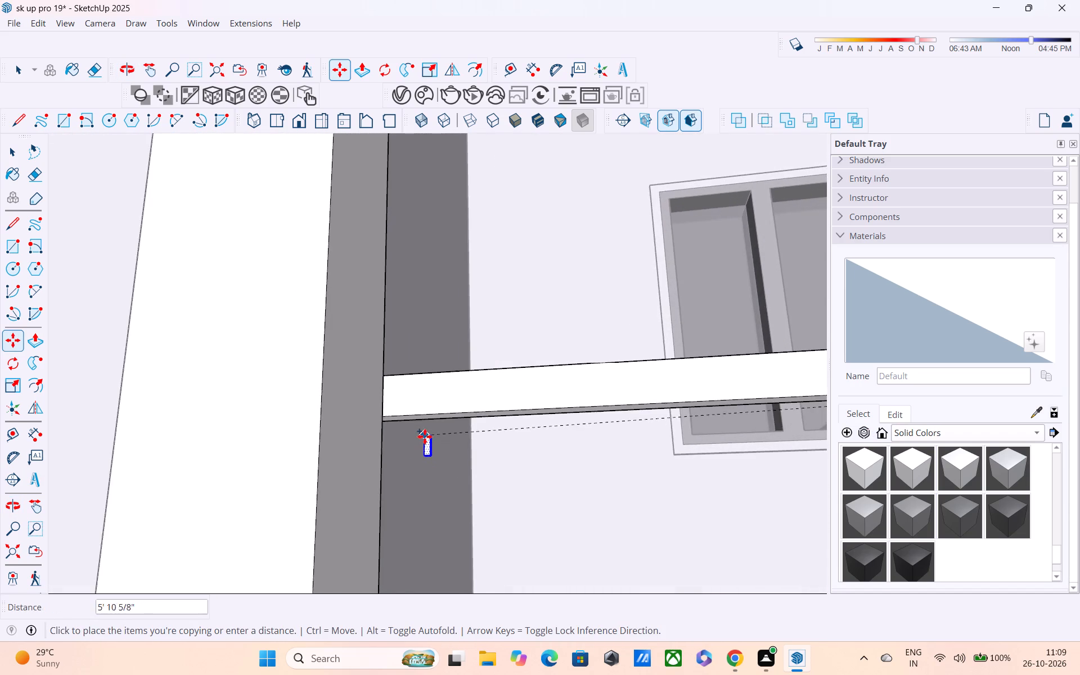
scroll(425, 436, up, 5)
scroll(395, 431, down, 1)
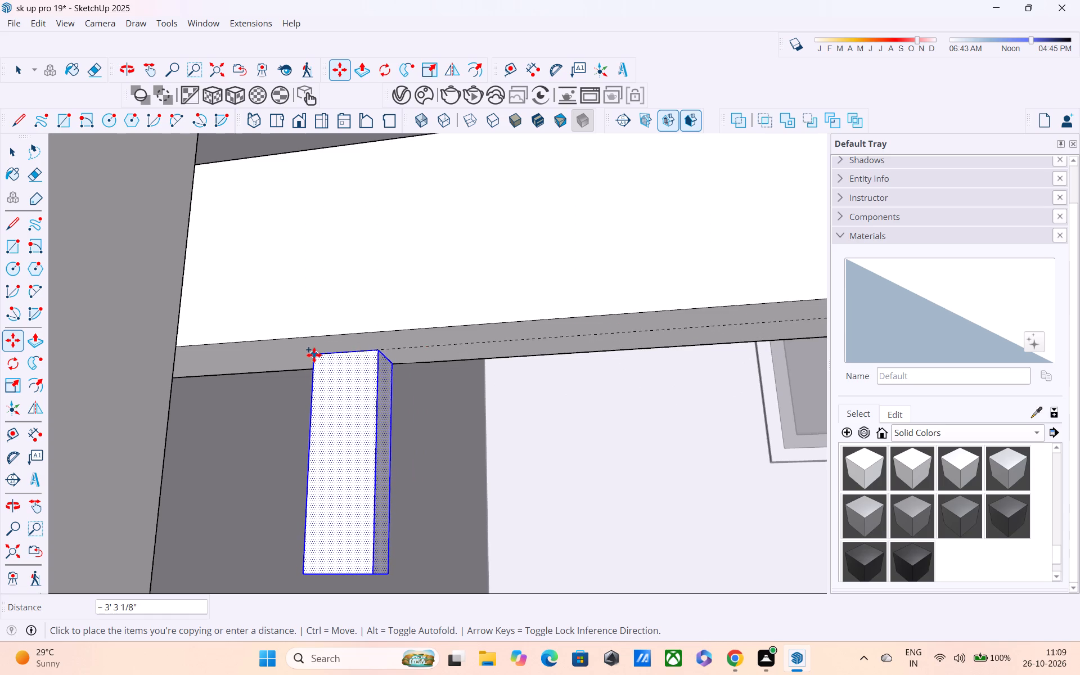
click(305, 347)
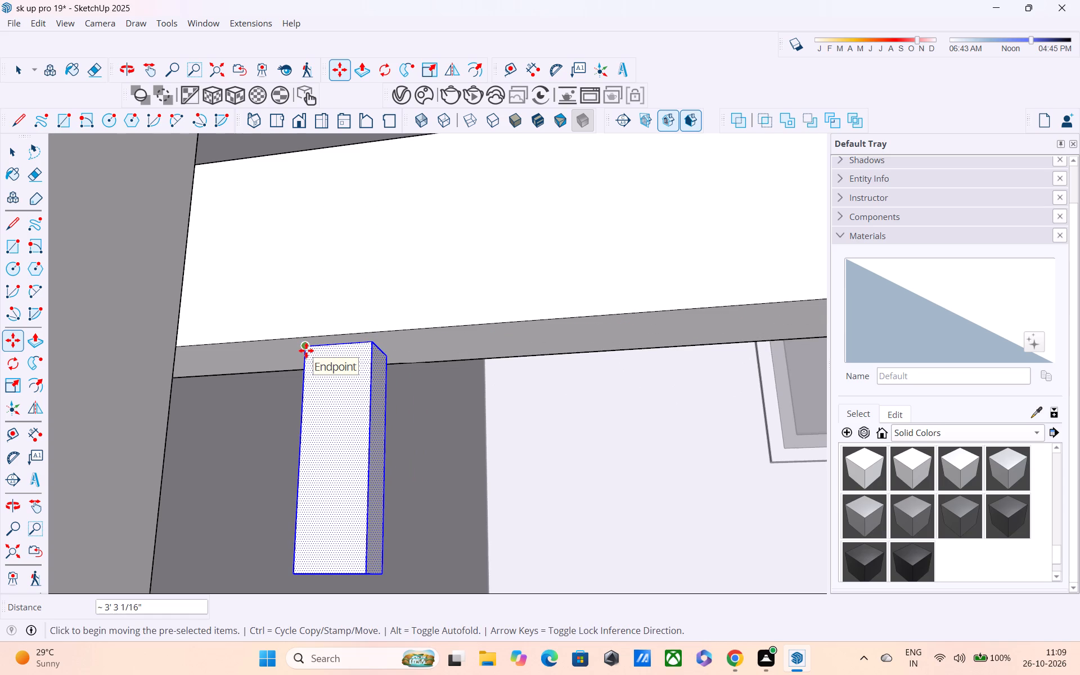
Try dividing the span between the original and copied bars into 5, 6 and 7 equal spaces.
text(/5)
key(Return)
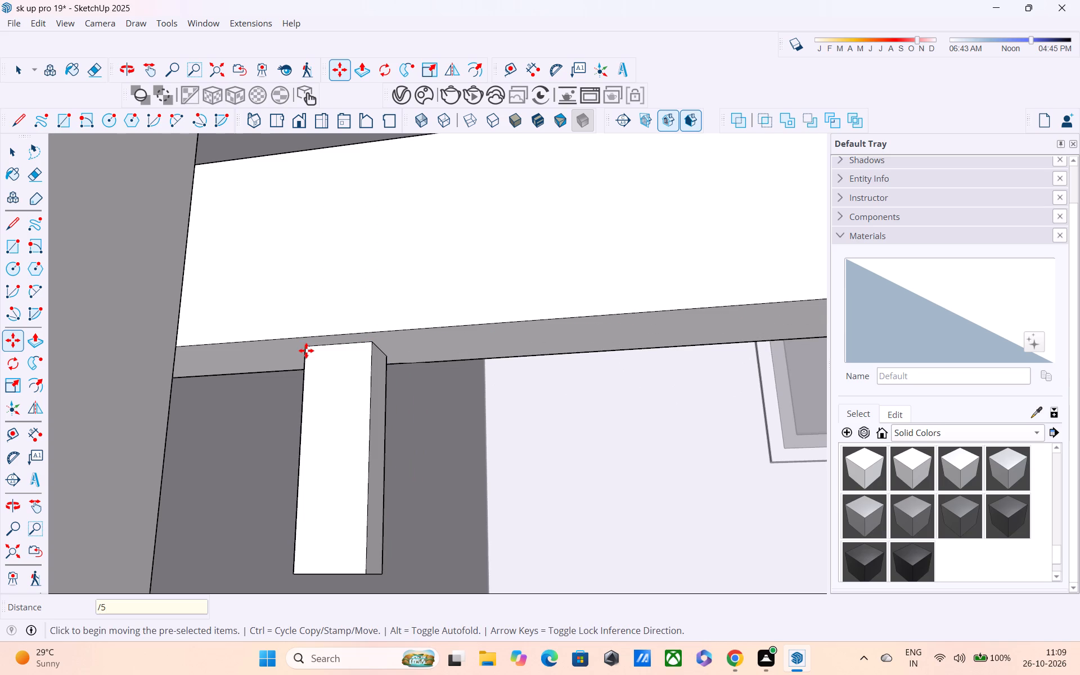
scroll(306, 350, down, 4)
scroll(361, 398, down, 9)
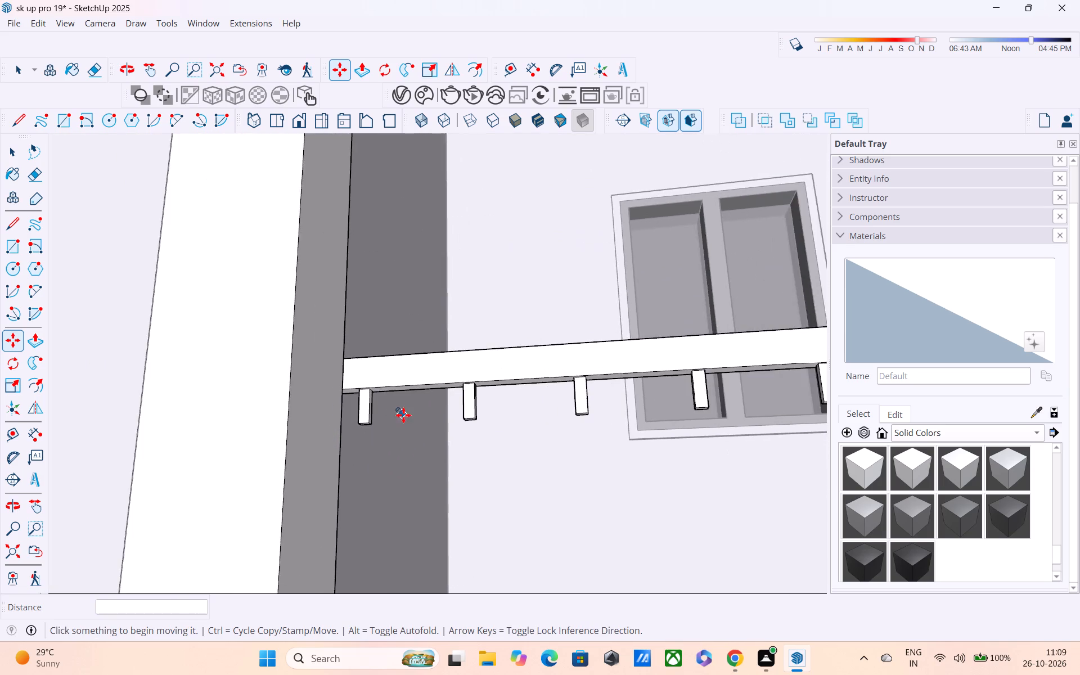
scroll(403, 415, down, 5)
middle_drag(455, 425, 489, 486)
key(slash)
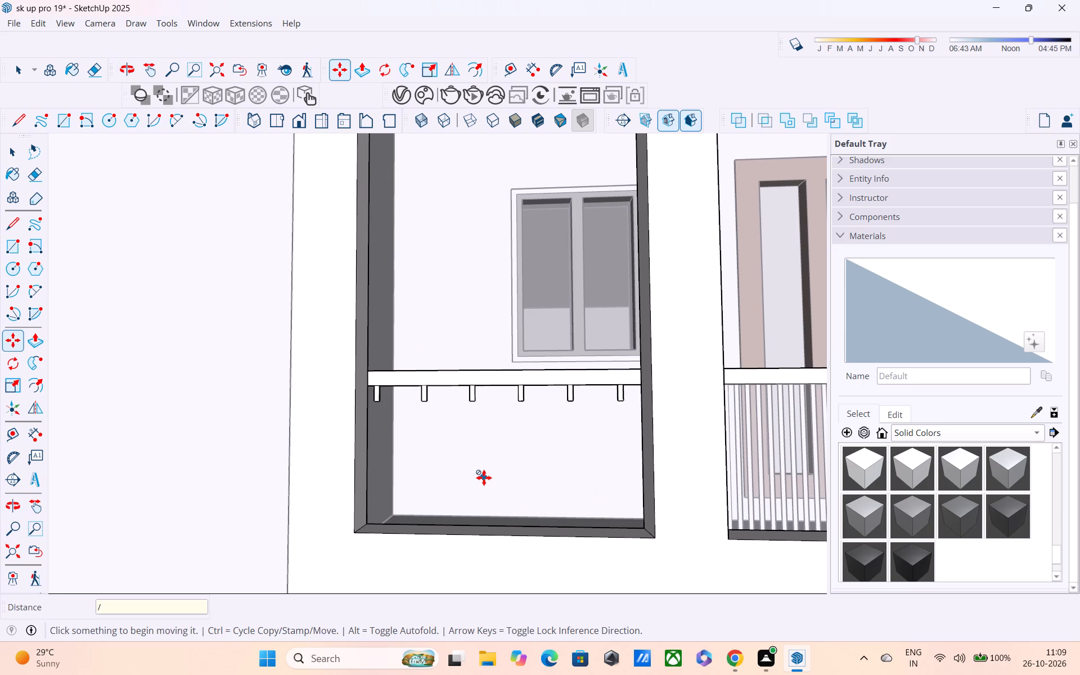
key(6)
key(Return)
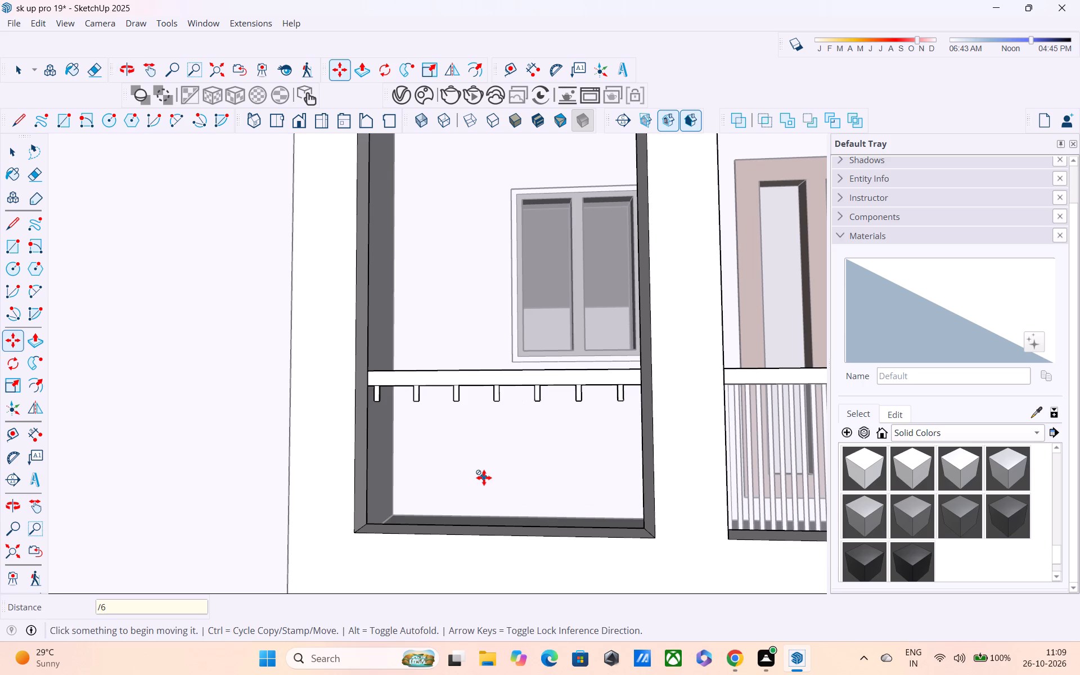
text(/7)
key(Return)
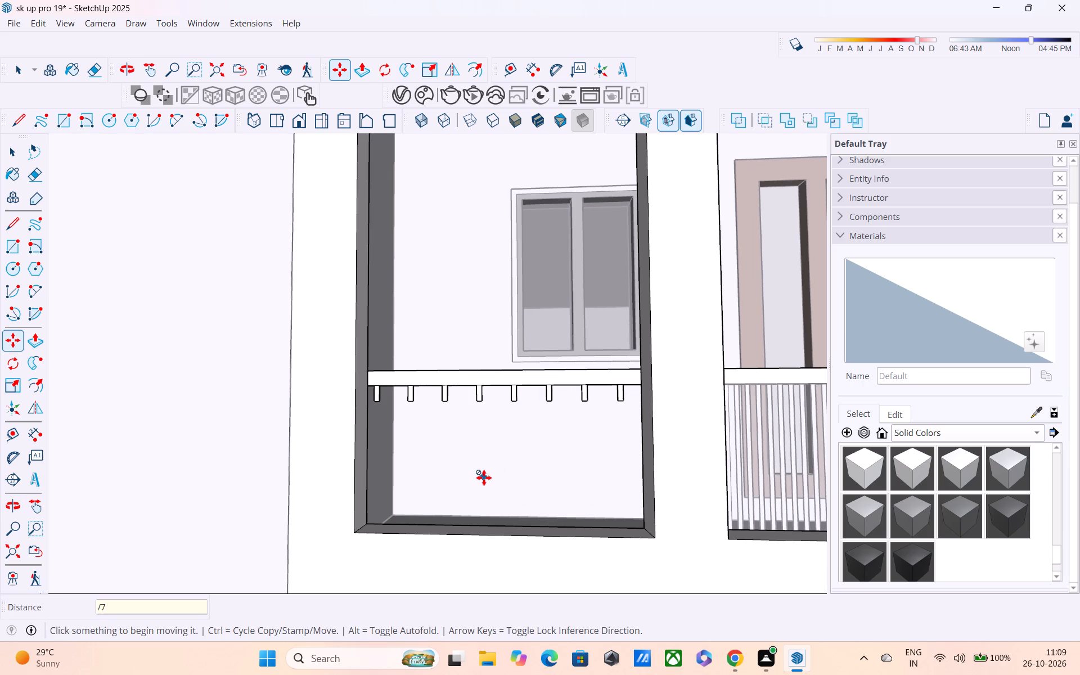
Divide the span between the original and copied bars into 8 equal spaces with array copies.
scroll(554, 461, up, 3)
middle_drag(557, 457, 622, 389)
scroll(619, 389, down, 2)
middle_drag(618, 376, 609, 440)
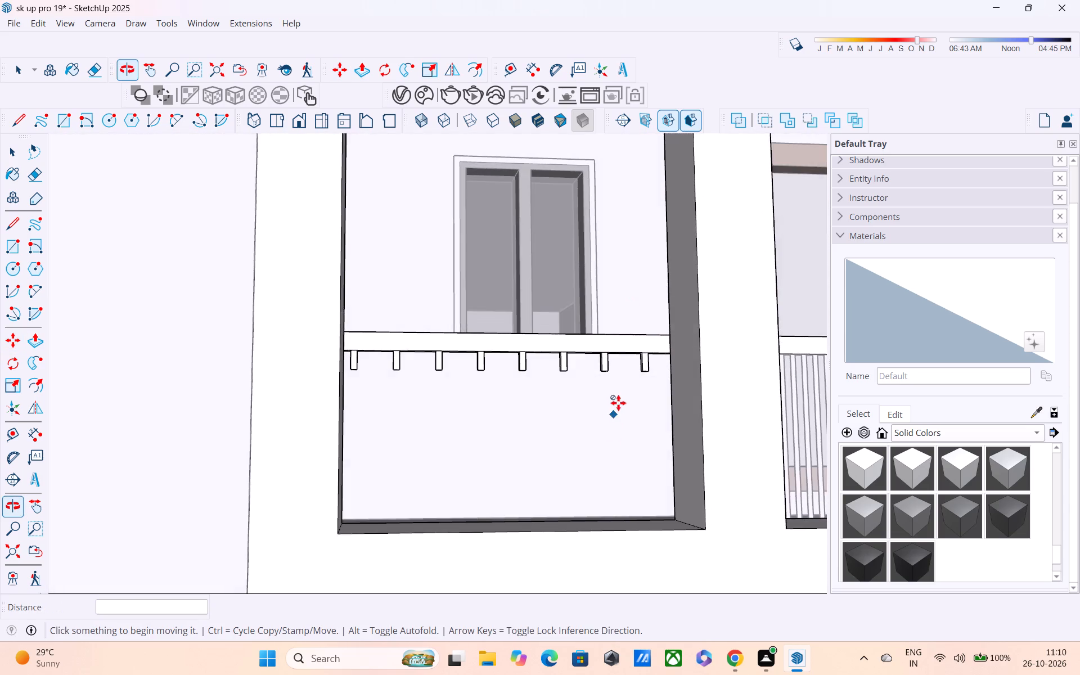
scroll(623, 395, up, 4)
scroll(632, 373, down, 15)
middle_drag(618, 432, 572, 474)
text(/8)
key(Return)
Push/Pull the bottom face of the copied end bar beside the pillar down about 2' 4 13/16", near the balcony floor.
scroll(670, 403, up, 6)
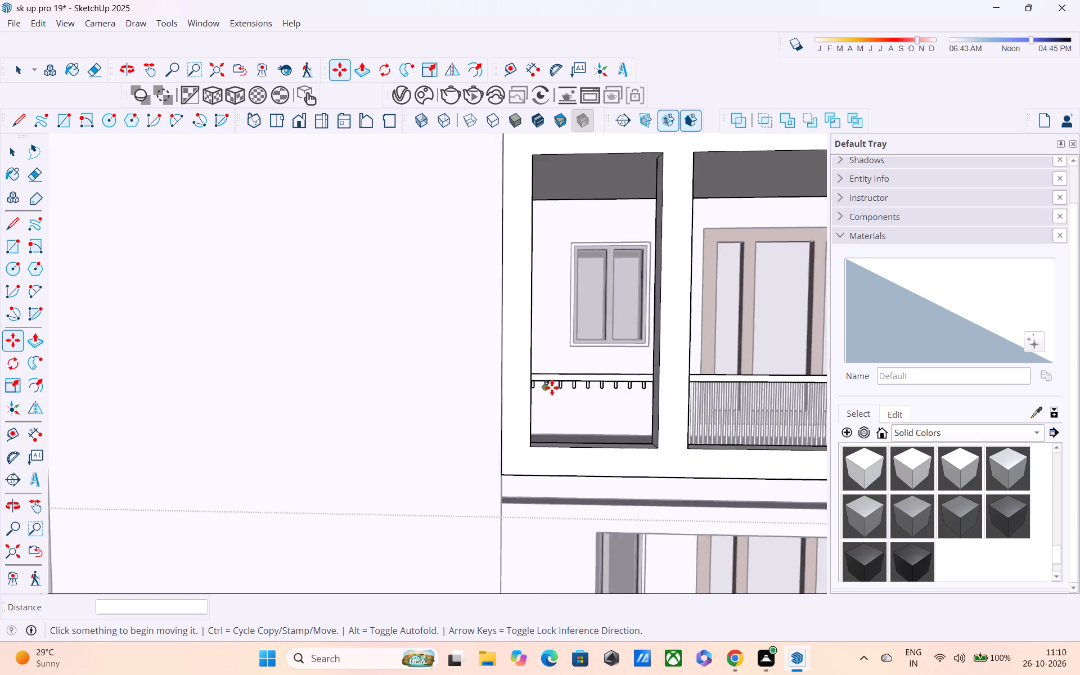
scroll(552, 388, up, 6)
middle_drag(593, 400, 536, 268)
scroll(452, 449, up, 4)
middle_drag(464, 373, 465, 332)
key(p)
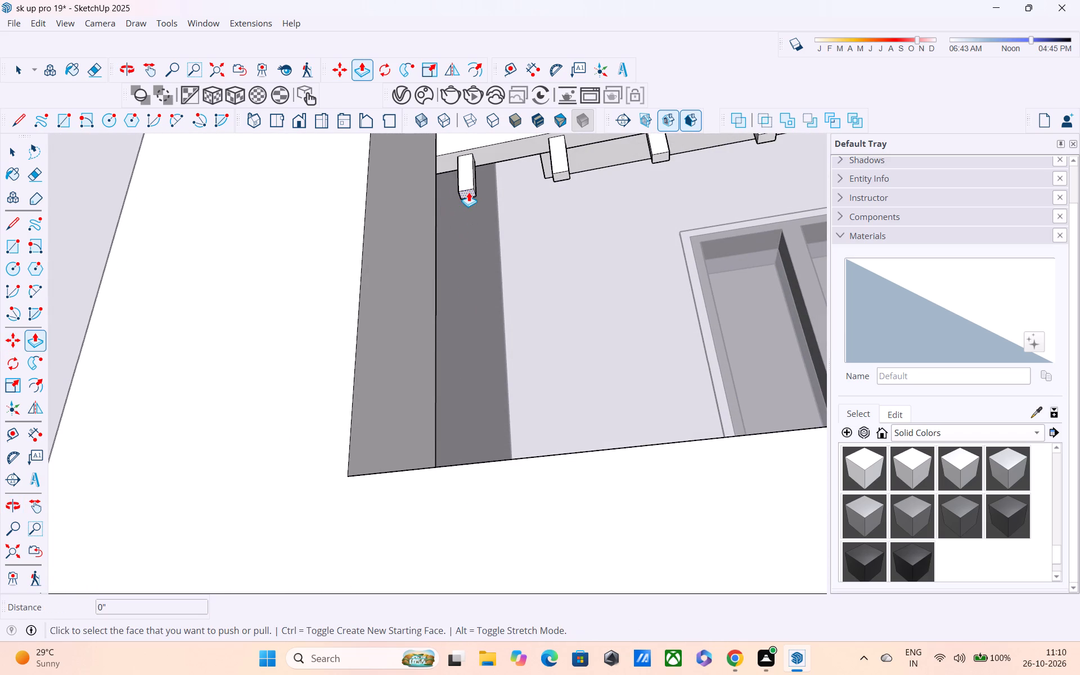
click(469, 192)
middle_drag(489, 312, 493, 331)
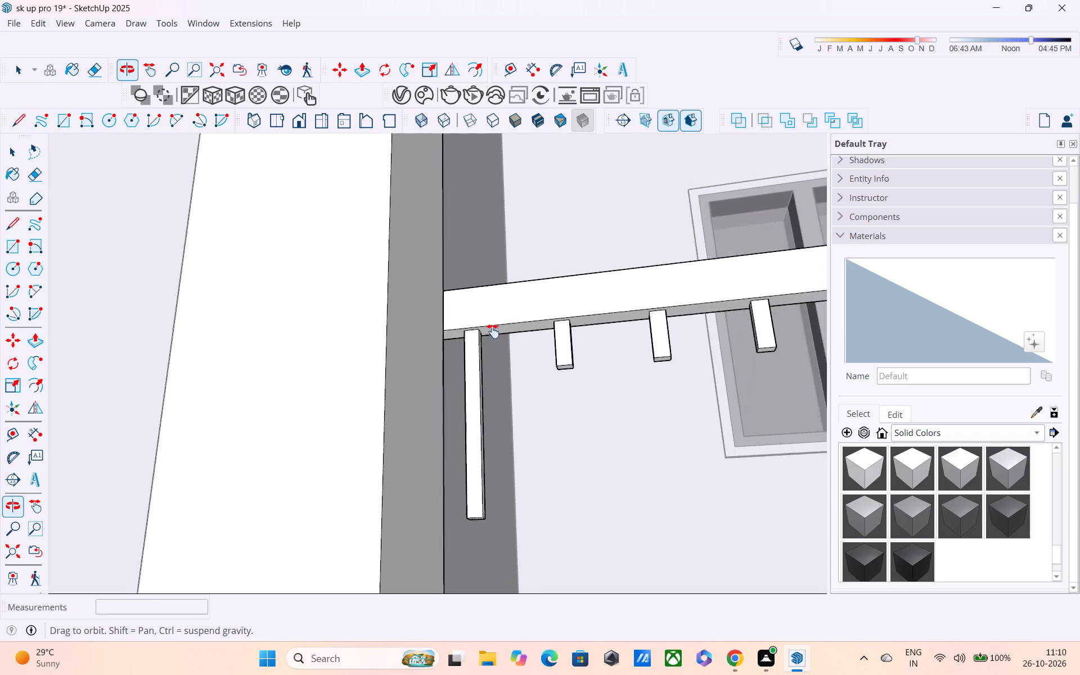
middle_drag(493, 331, 517, 349)
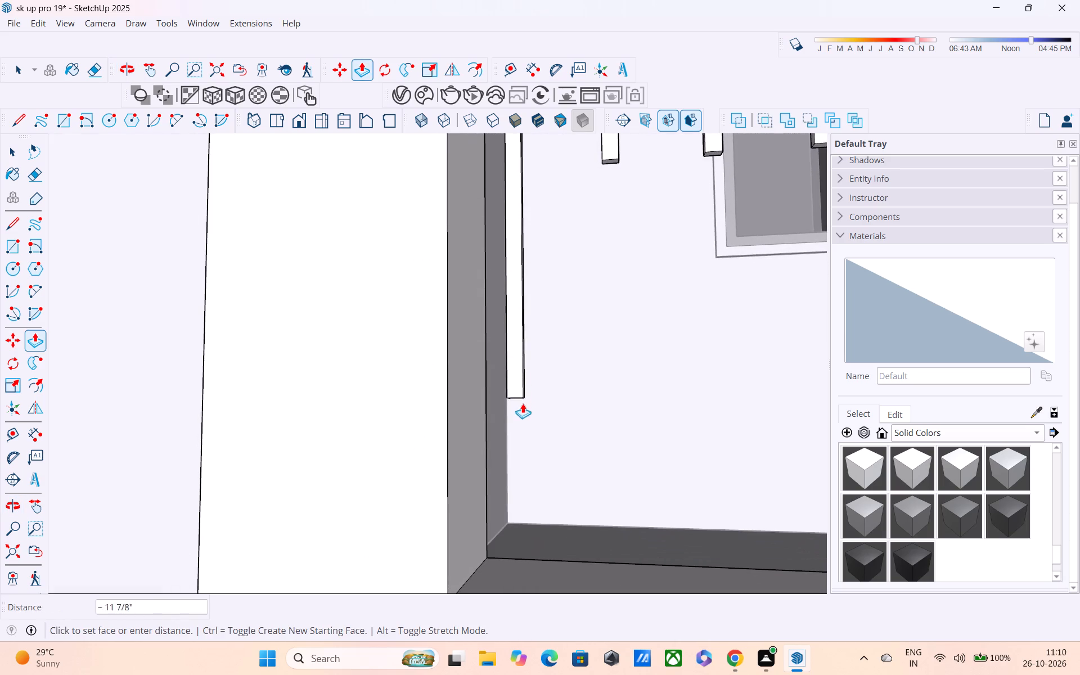
middle_drag(522, 404, 215, 485)
middle_drag(485, 505, 252, 471)
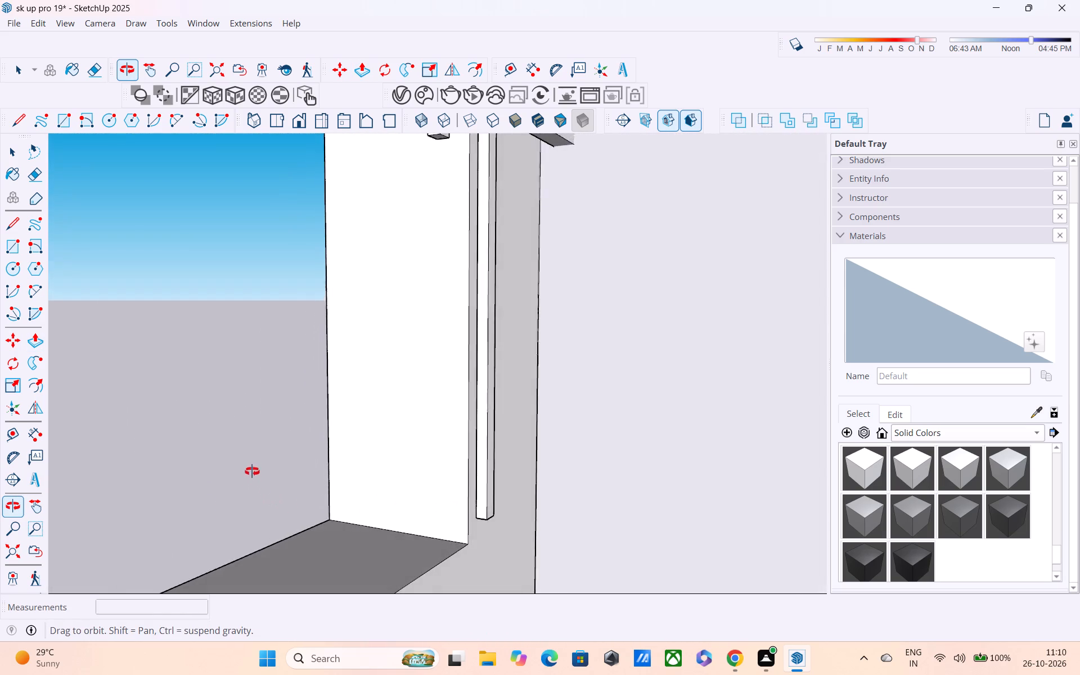
middle_drag(252, 471, 252, 303)
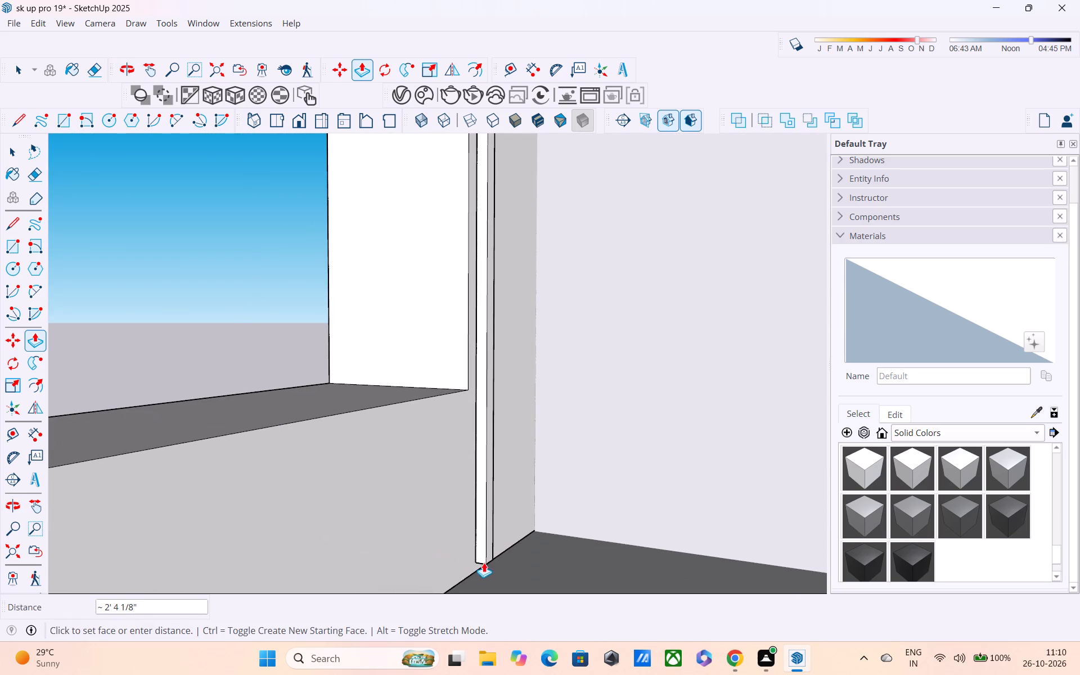
click(489, 575)
Repeat the 2' 4 13/16" downward extension on the short bar adjacent to the full-height end bar.
middle_drag(470, 573, 402, 537)
scroll(372, 512, down, 5)
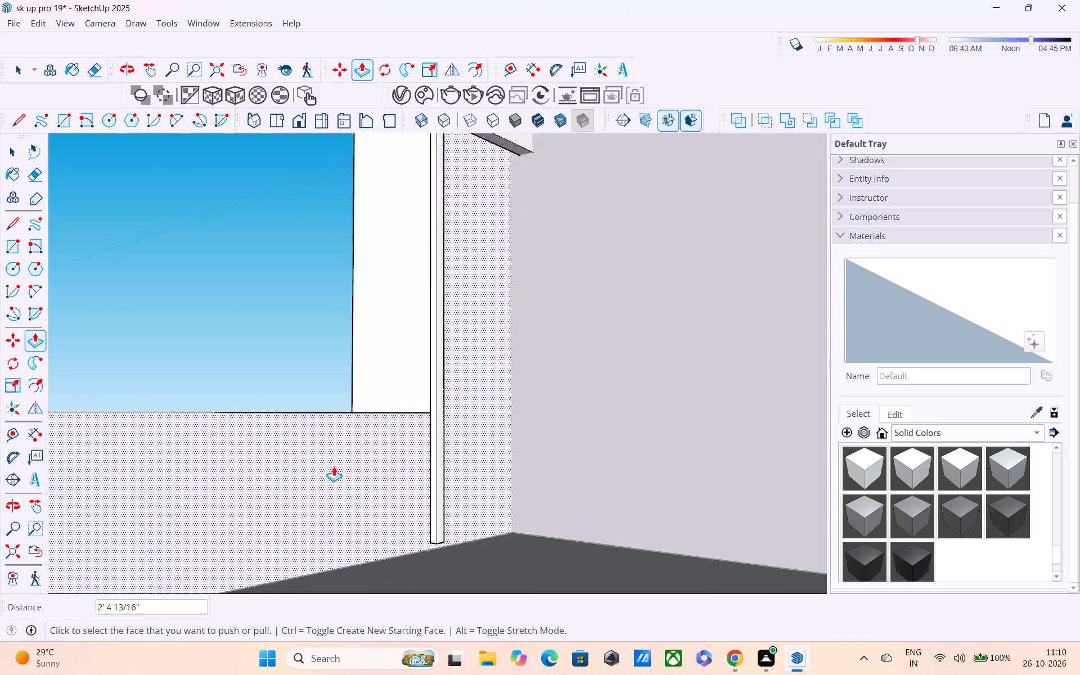
scroll(334, 466, down, 2)
middle_drag(380, 480, 375, 393)
middle_drag(389, 411, 386, 539)
scroll(391, 364, down, 3)
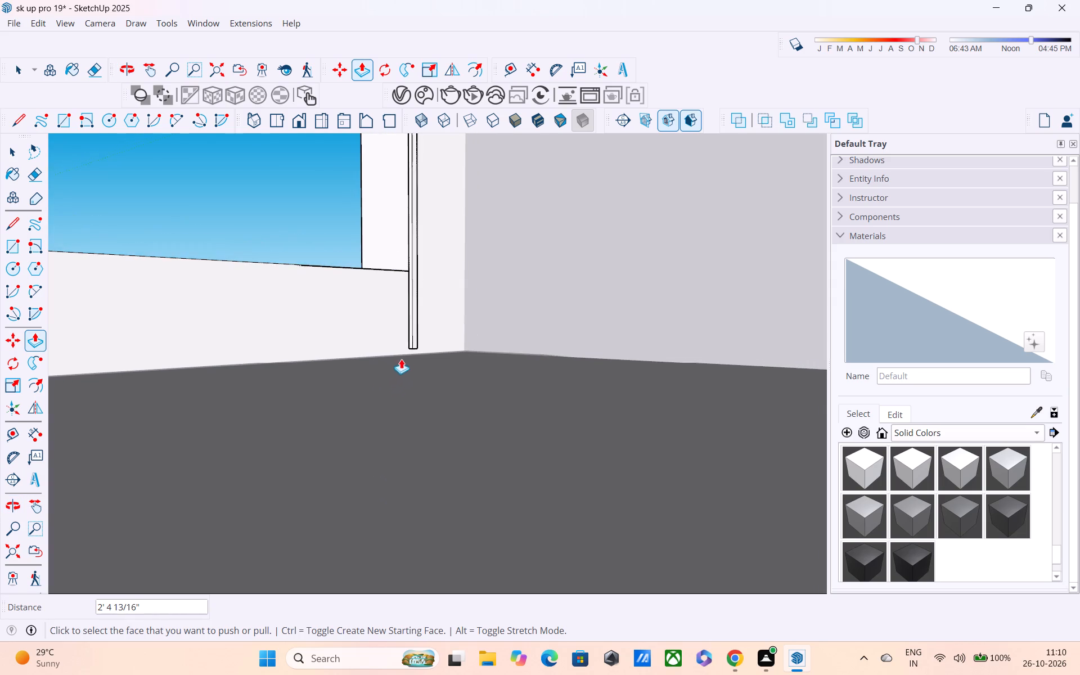
shift+middle_drag(404, 357, 444, 407)
scroll(405, 345, down, 2)
scroll(424, 189, up, 4)
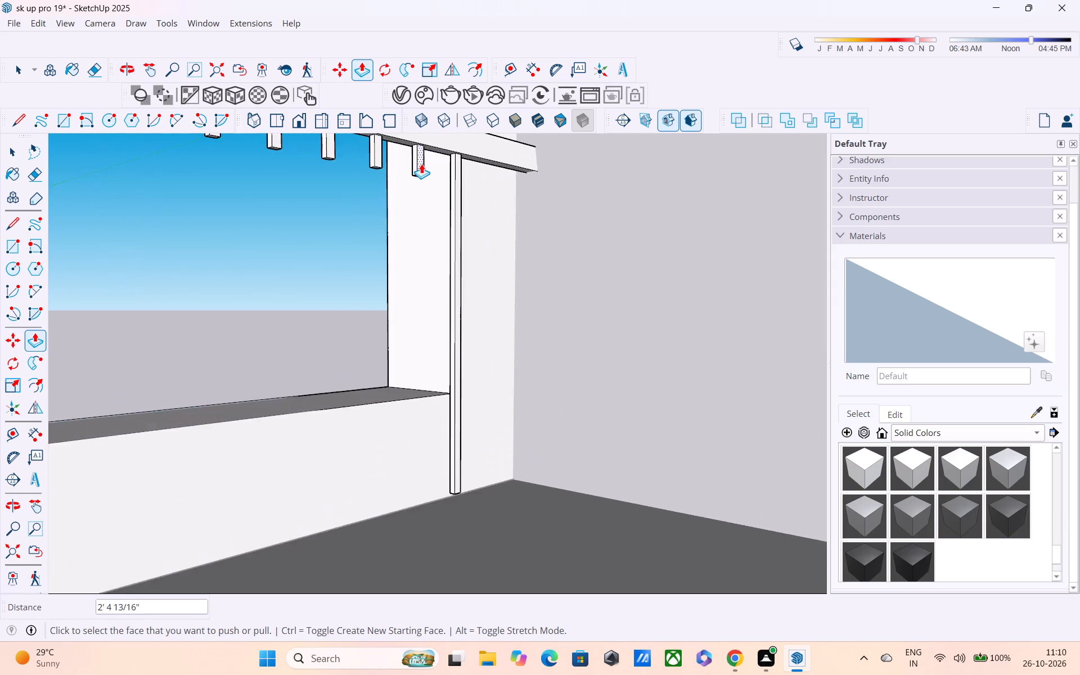
scroll(421, 164, up, 4)
middle_drag(419, 181, 431, 120)
scroll(418, 173, up, 3)
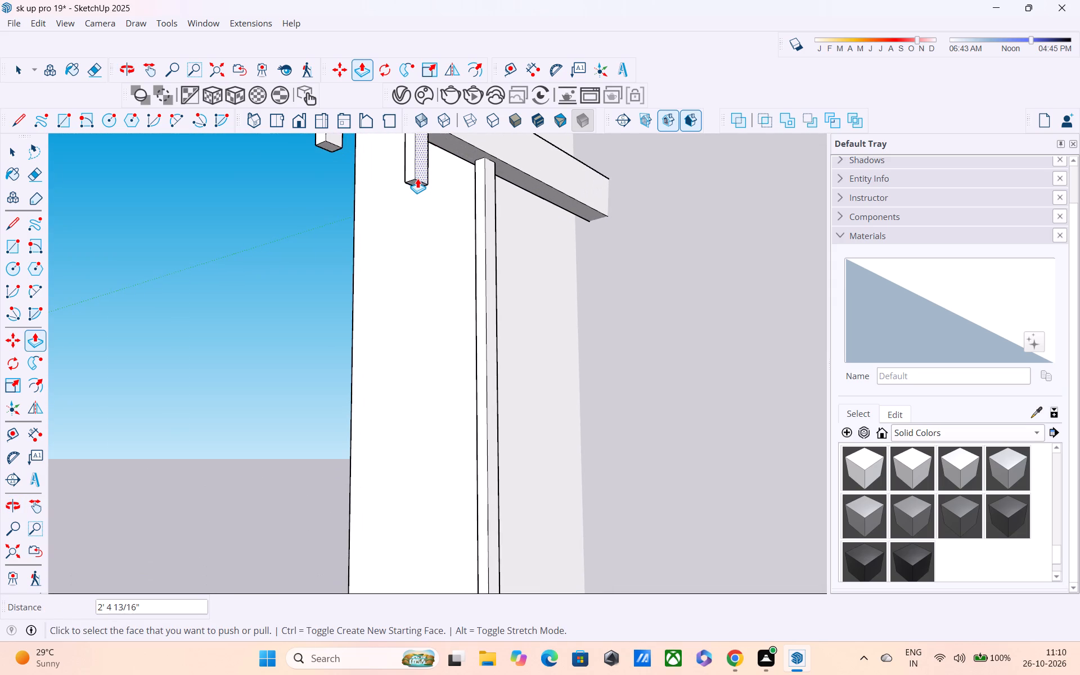
double_click(416, 183)
Extend the third and fourth bars from the pillar downward by the same 2' 4 13/16".
scroll(416, 211, down, 3)
shift+middle_drag(417, 202, 442, 130)
shift+middle_drag(440, 165, 529, 363)
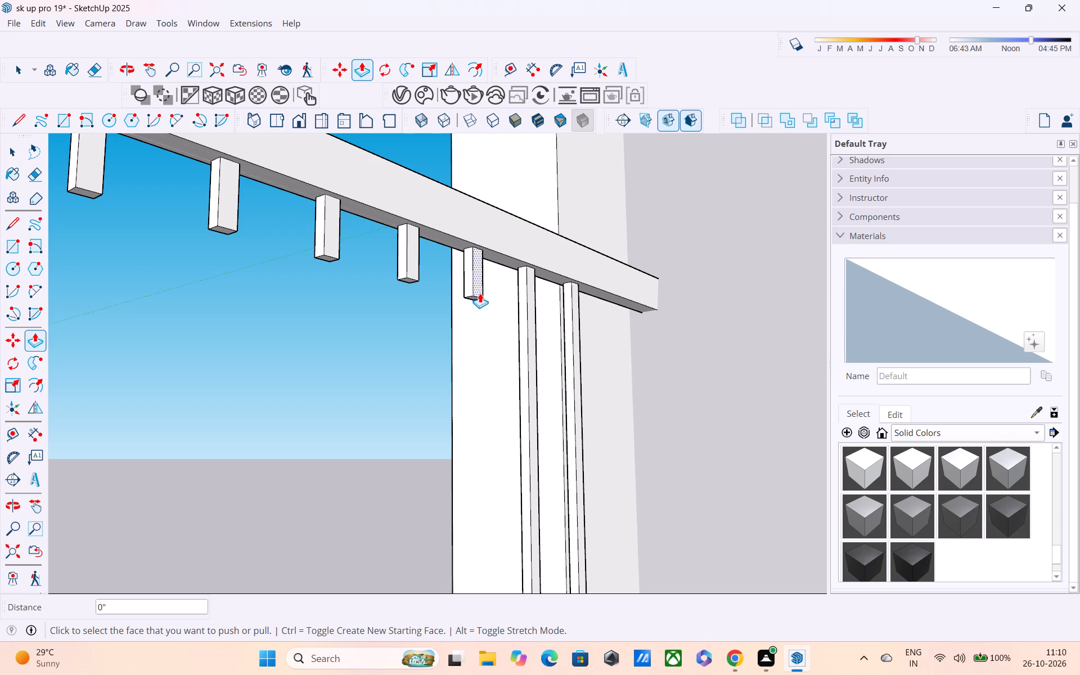
scroll(477, 297, up, 5)
middle_drag(480, 294, 476, 254)
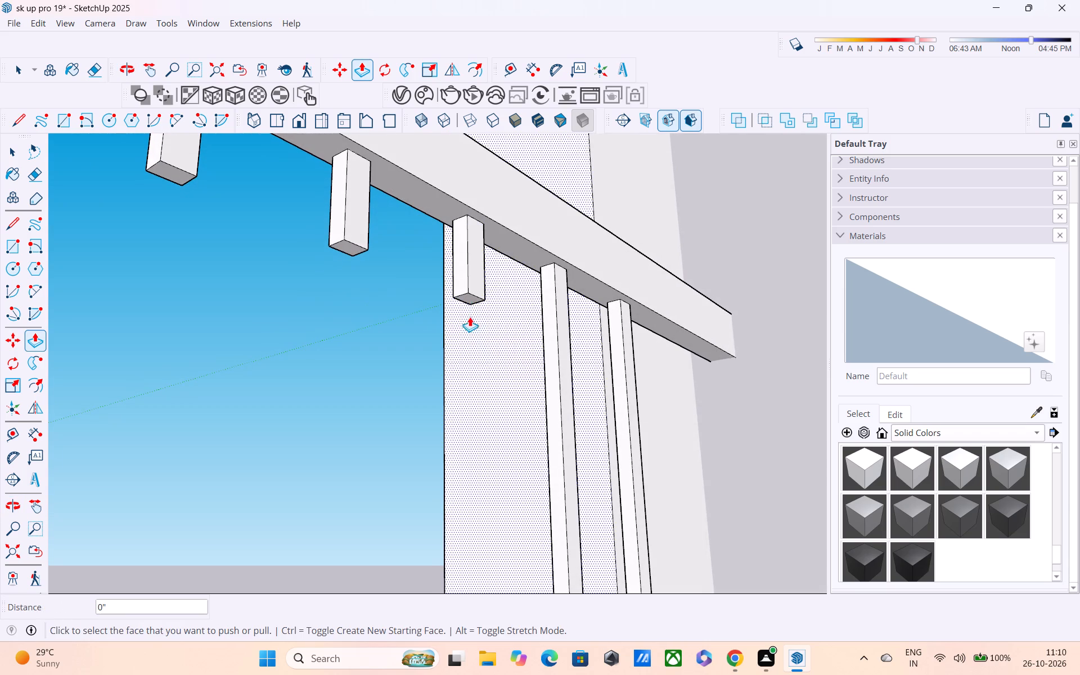
double_click(469, 298)
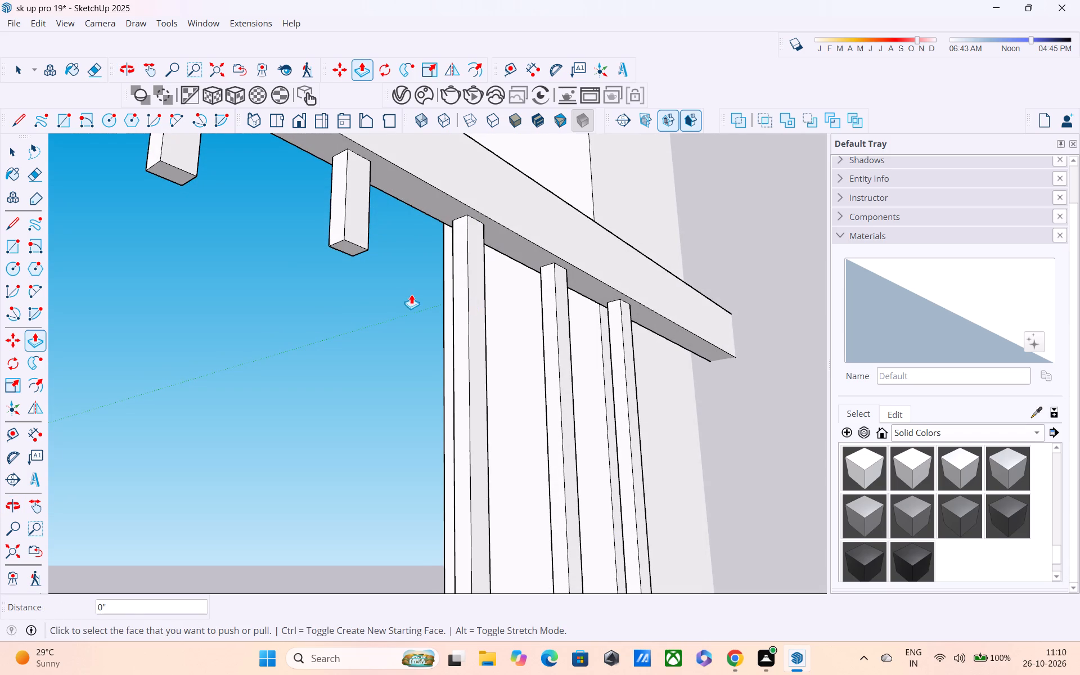
double_click(347, 246)
Extend the five remaining short bars of the narrower bay, away from the pillar, downward by the same 2' 4 13/16".
shift+middle_drag(370, 264, 591, 307)
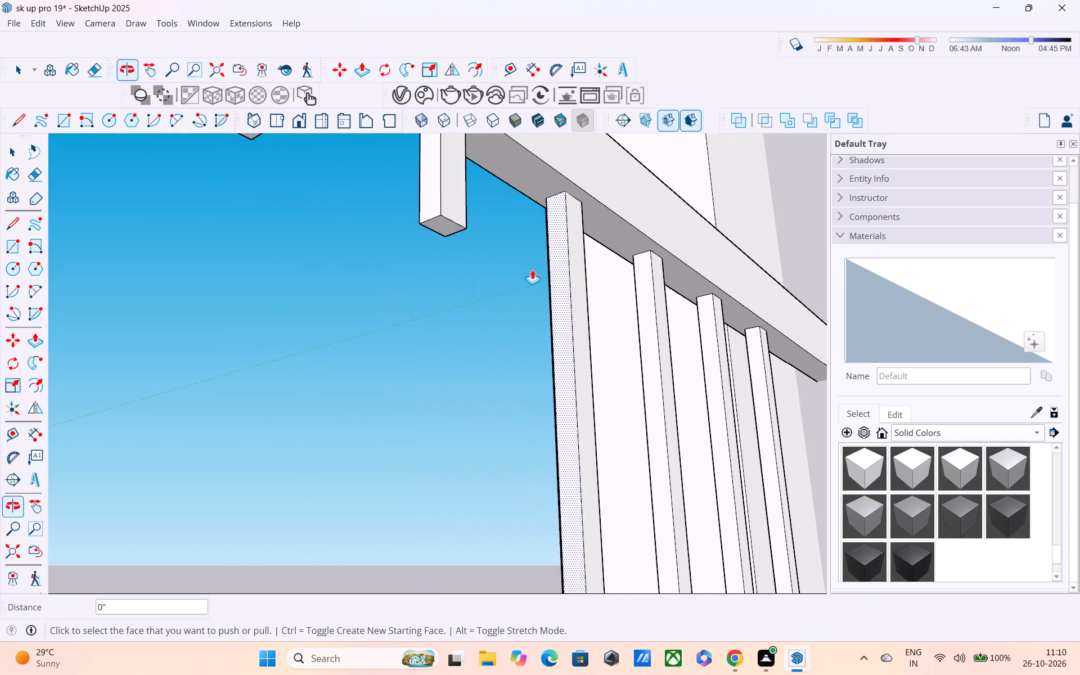
double_click(439, 228)
scroll(442, 233, down, 1)
shift+middle_drag(502, 253, 846, 336)
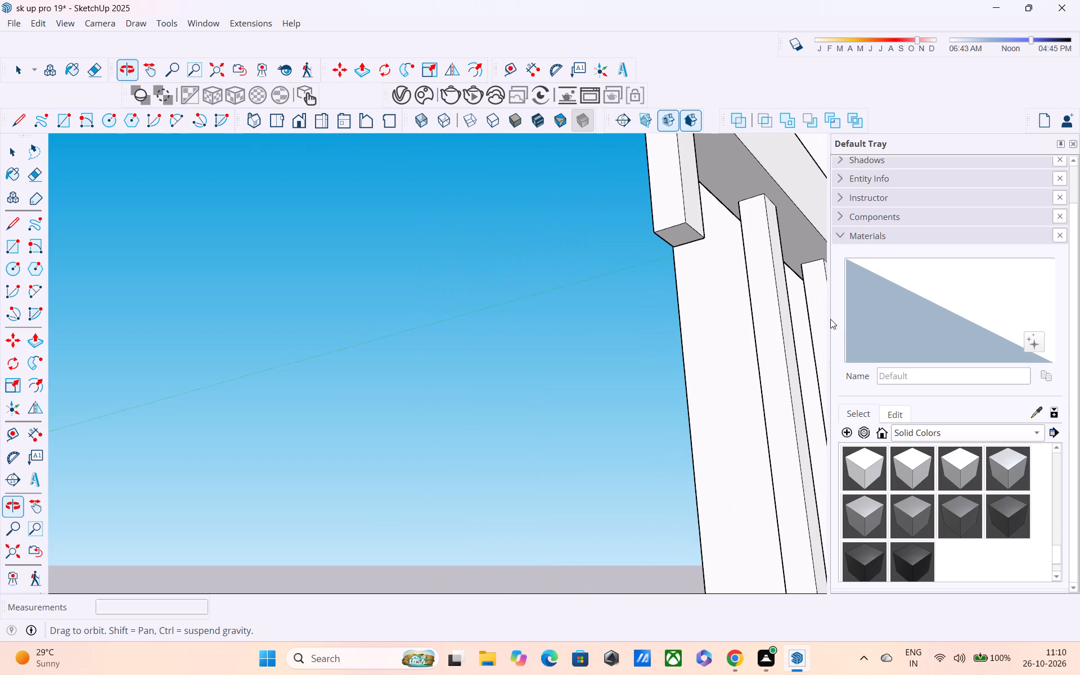
double_click(676, 233)
scroll(675, 235, down, 4)
double_click(571, 156)
scroll(596, 219, down, 3)
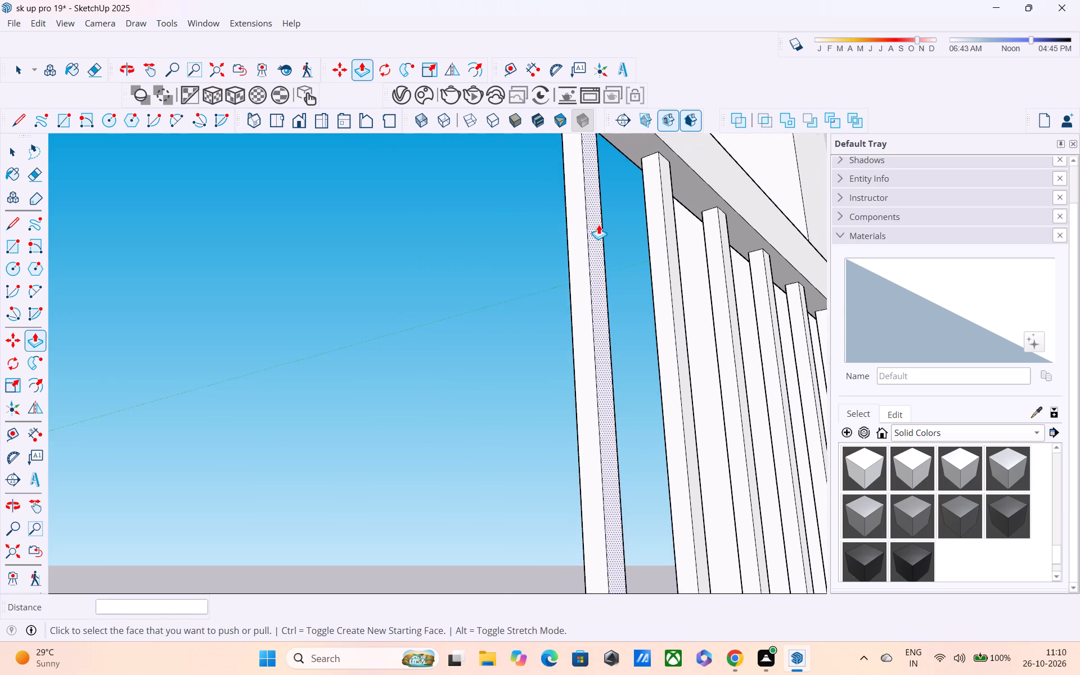
scroll(598, 224, down, 1)
middle_drag(598, 226, 724, 379)
shift+scroll(722, 379, up, 1)
double_click(615, 262)
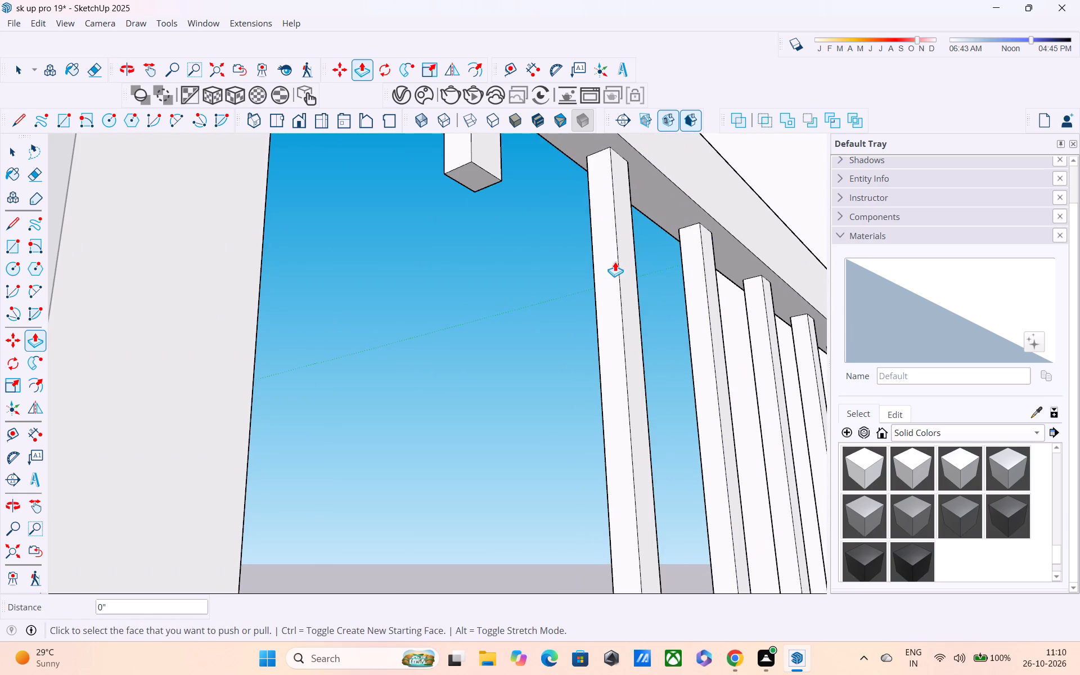
shift+middle_drag(611, 261, 761, 355)
double_click(661, 294)
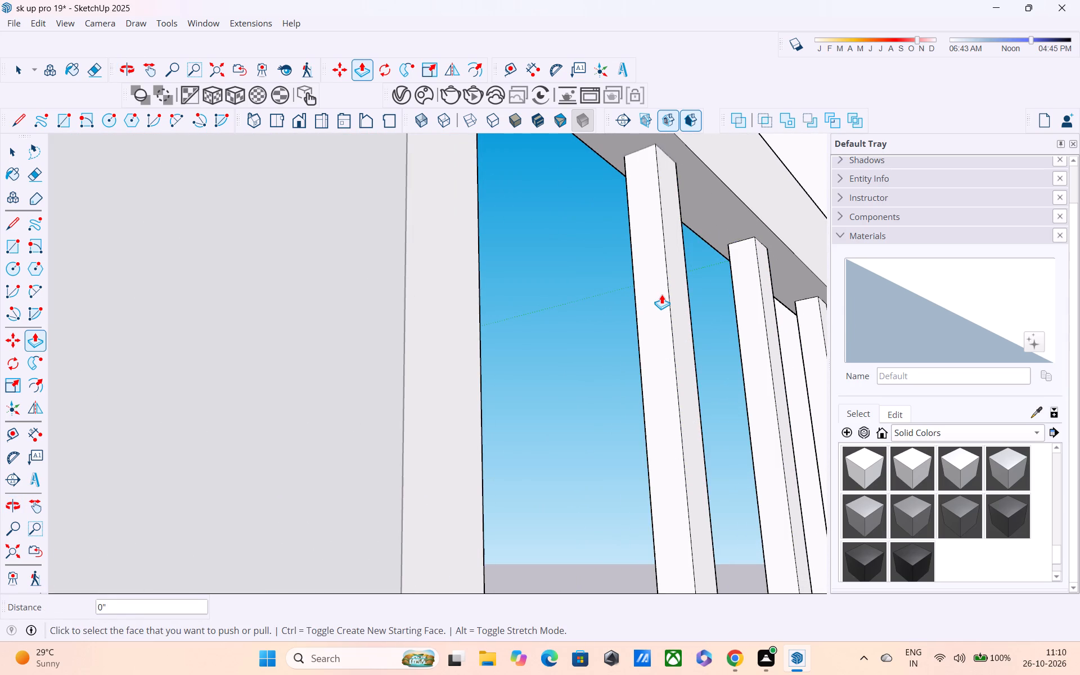
Leave the balcony group and examine the railing bars in both bays from outside the building.
scroll(661, 294, down, 15)
scroll(661, 292, down, 6)
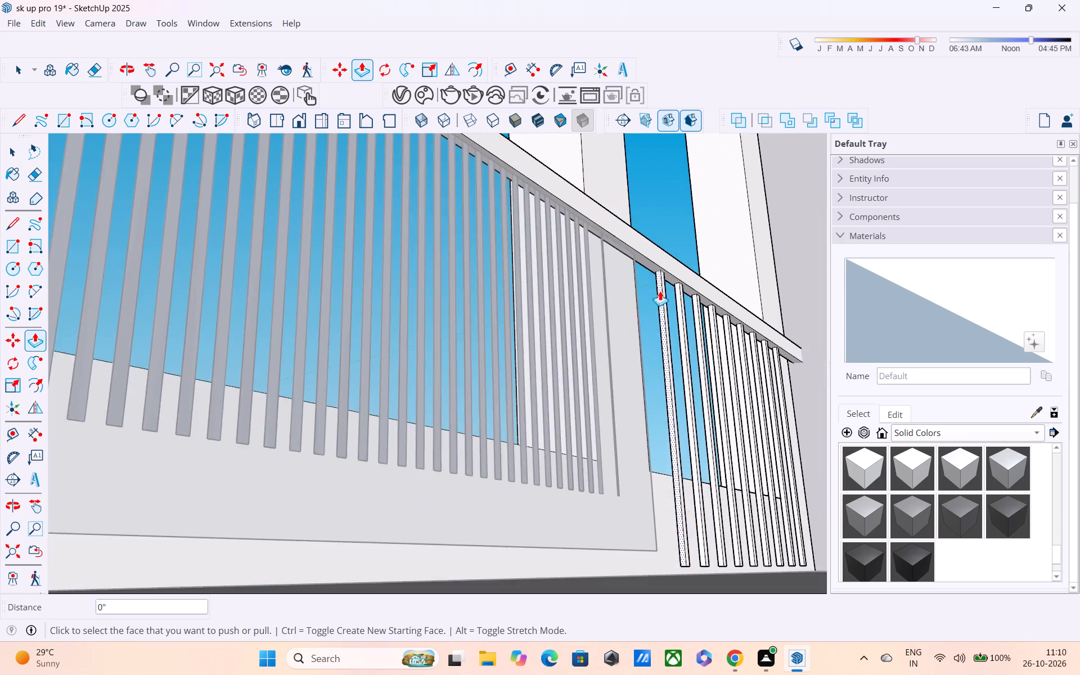
scroll(660, 291, down, 9)
click(3, 547)
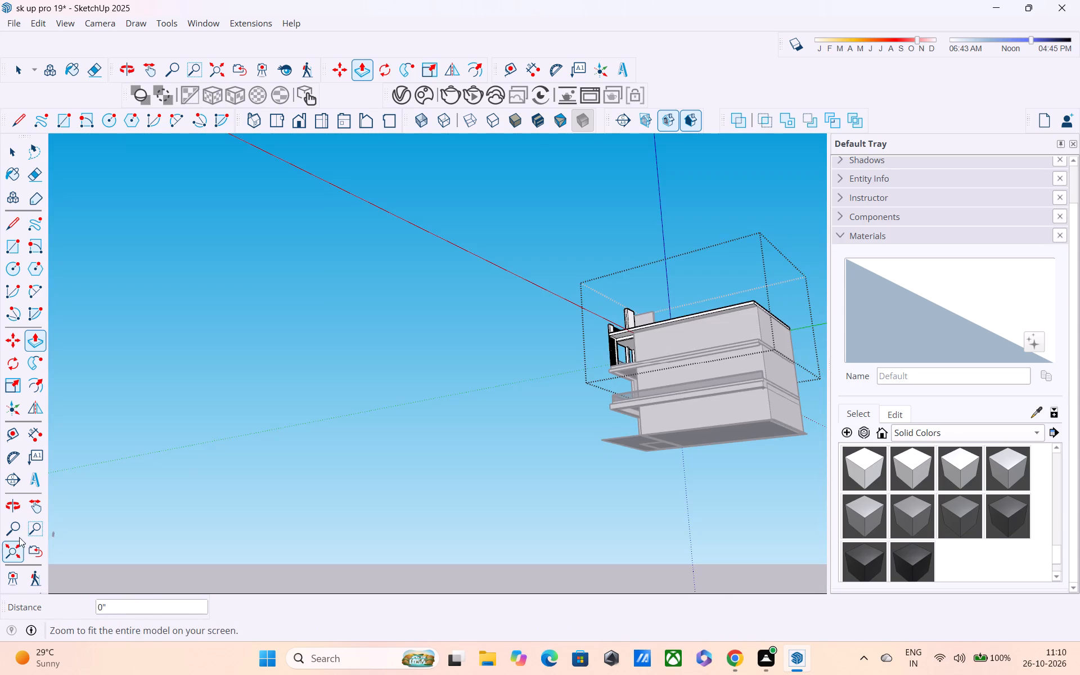
middle_drag(596, 399, 1079, 591)
shift+middle_drag(426, 418, 465, 604)
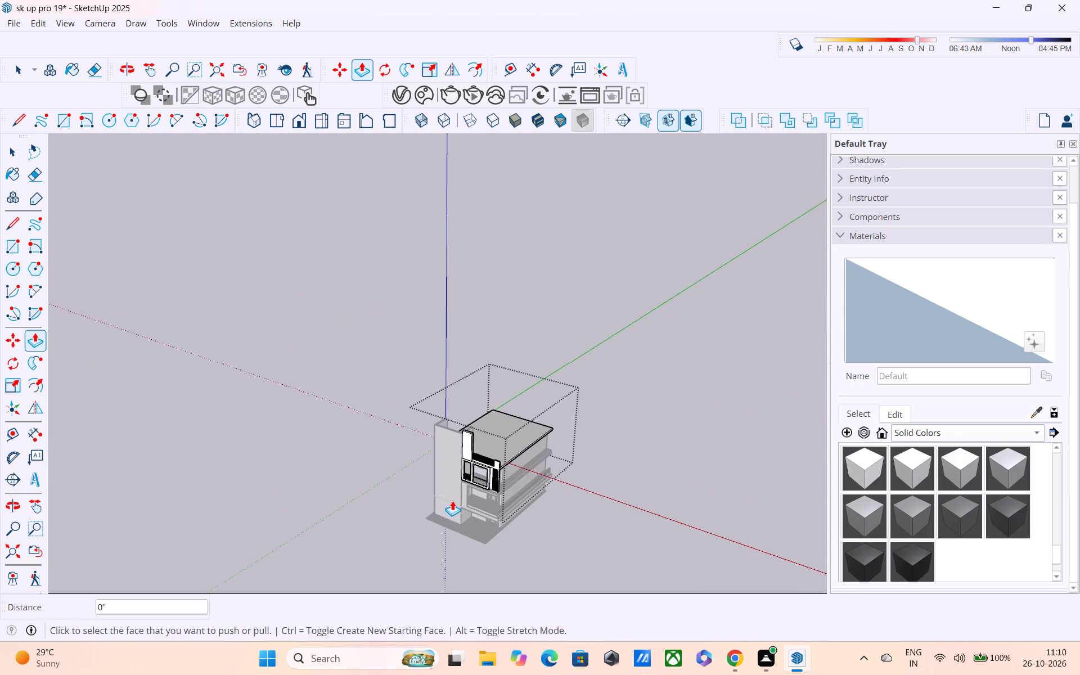
middle_drag(452, 501, 692, 434)
key(space)
click(646, 391)
scroll(503, 478, up, 5)
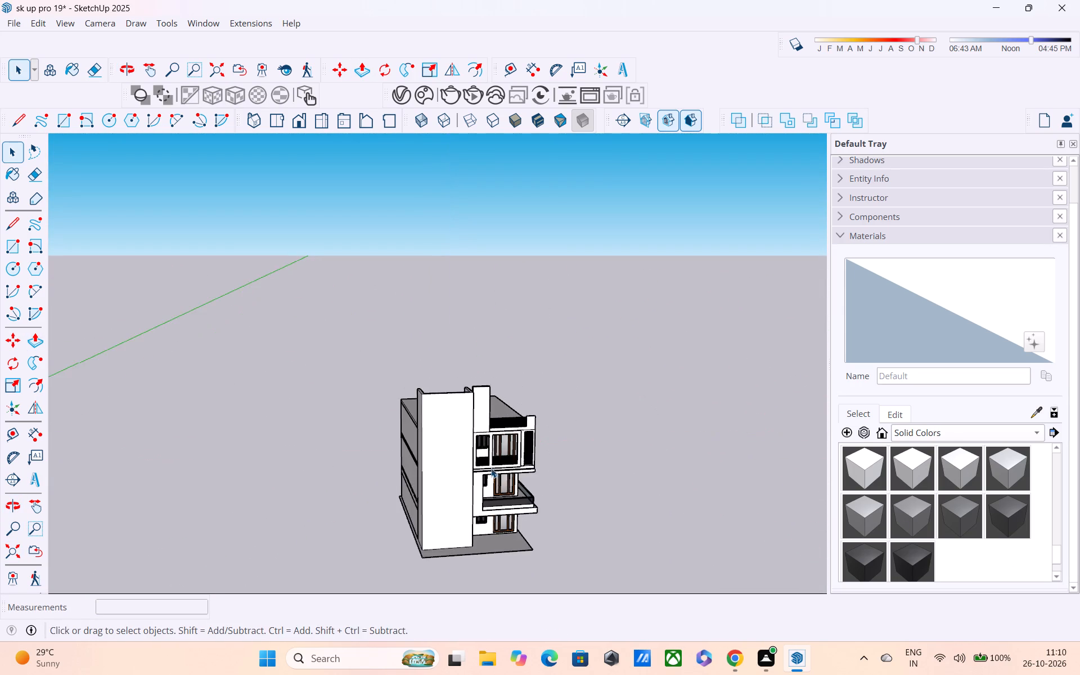
scroll(491, 468, up, 7)
middle_drag(487, 464, 453, 425)
scroll(461, 443, up, 11)
middle_drag(483, 469, 476, 457)
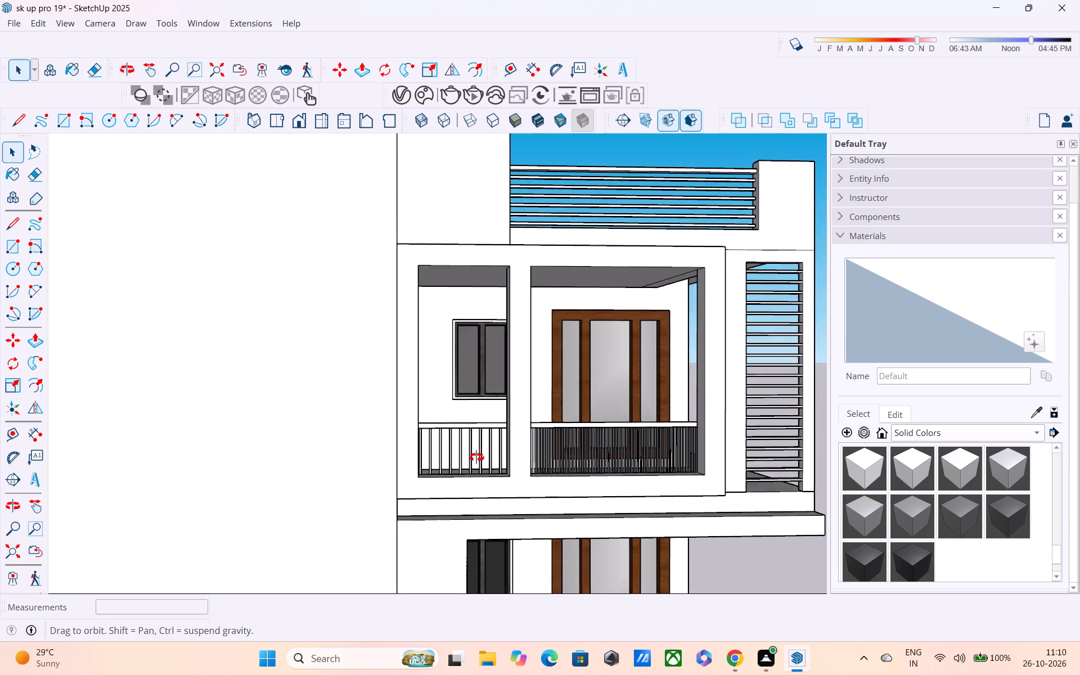
middle_drag(476, 457, 460, 408)
scroll(516, 478, up, 3)
scroll(517, 481, down, 2)
shift+middle_drag(538, 491, 508, 417)
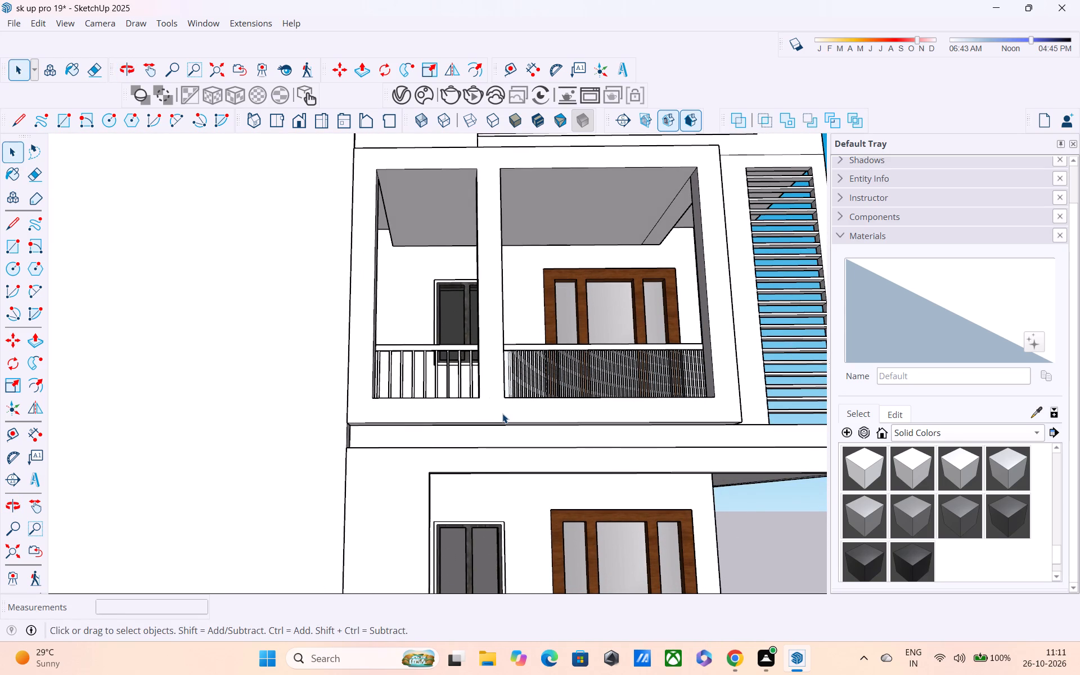
shift+middle_drag(502, 413, 481, 456)
scroll(479, 453, down, 9)
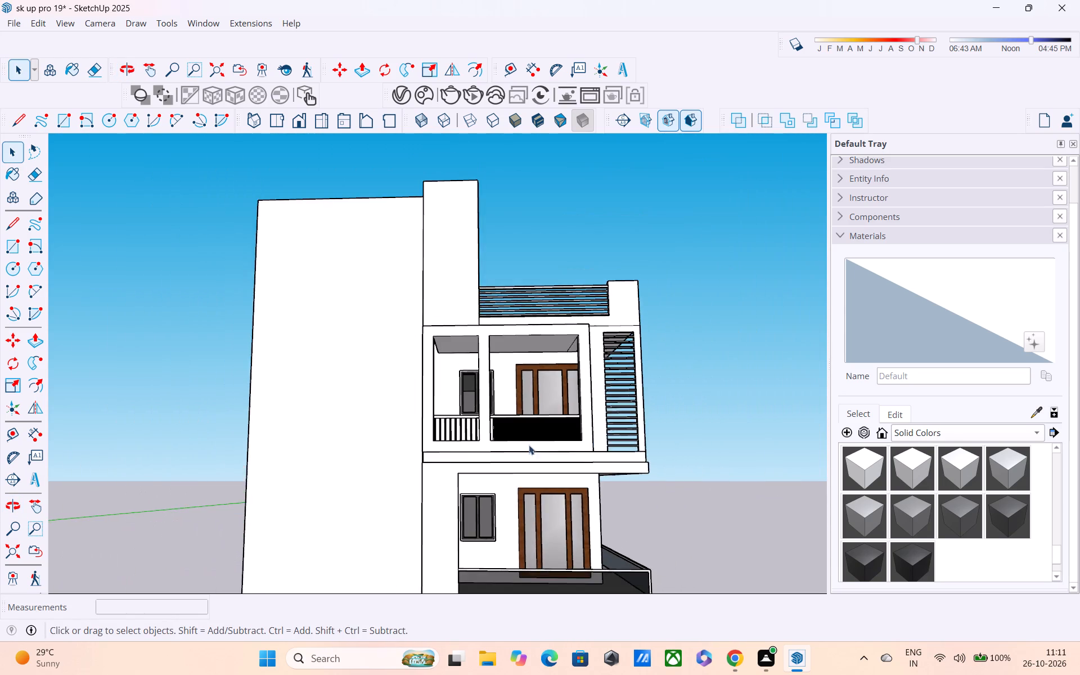
middle_drag(581, 444, 469, 497)
scroll(469, 497, up, 6)
scroll(532, 422, up, 3)
middle_drag(535, 421, 580, 417)
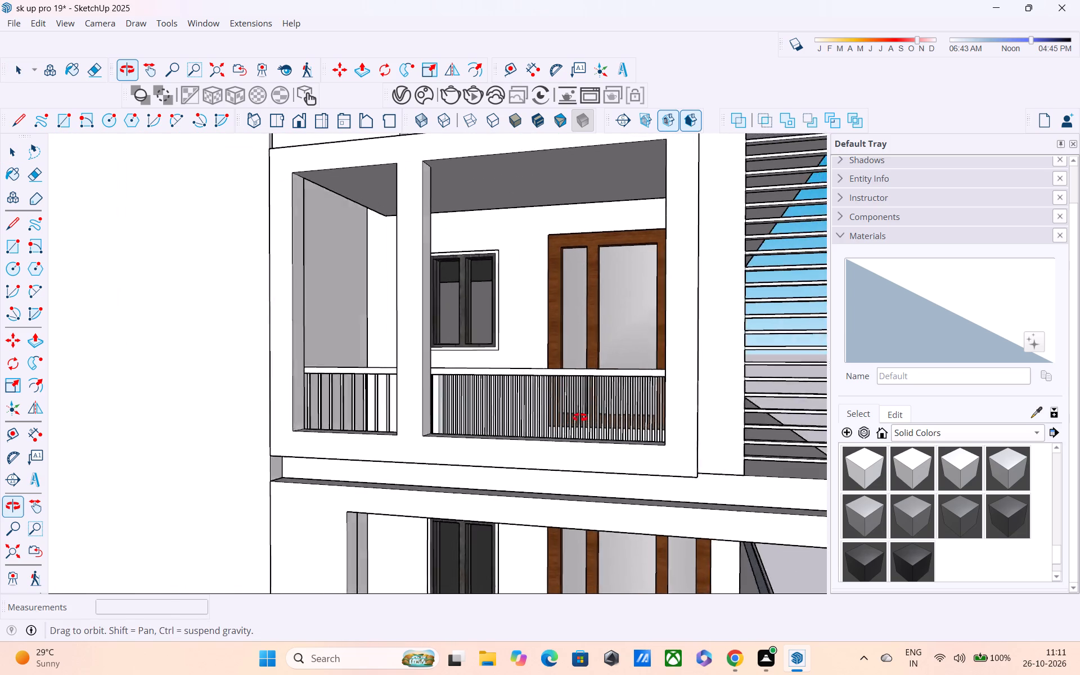
middle_drag(580, 417, 662, 402)
scroll(431, 421, up, 3)
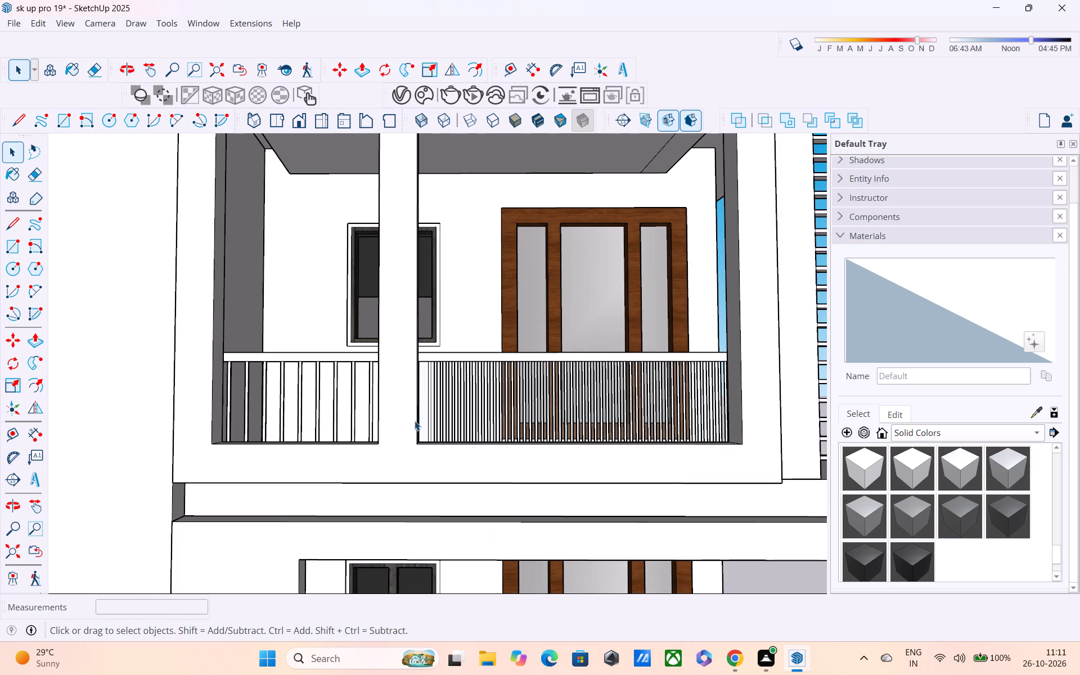
scroll(415, 421, down, 1)
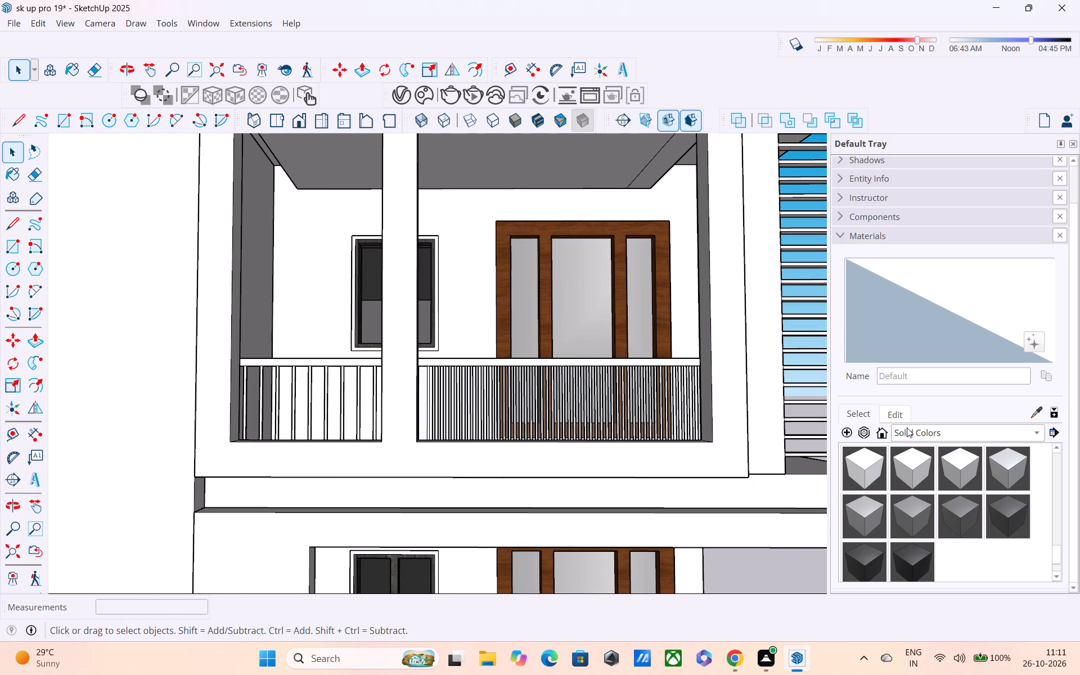
Switch the material library from Solid Colors to the Metal collection.
click(847, 412)
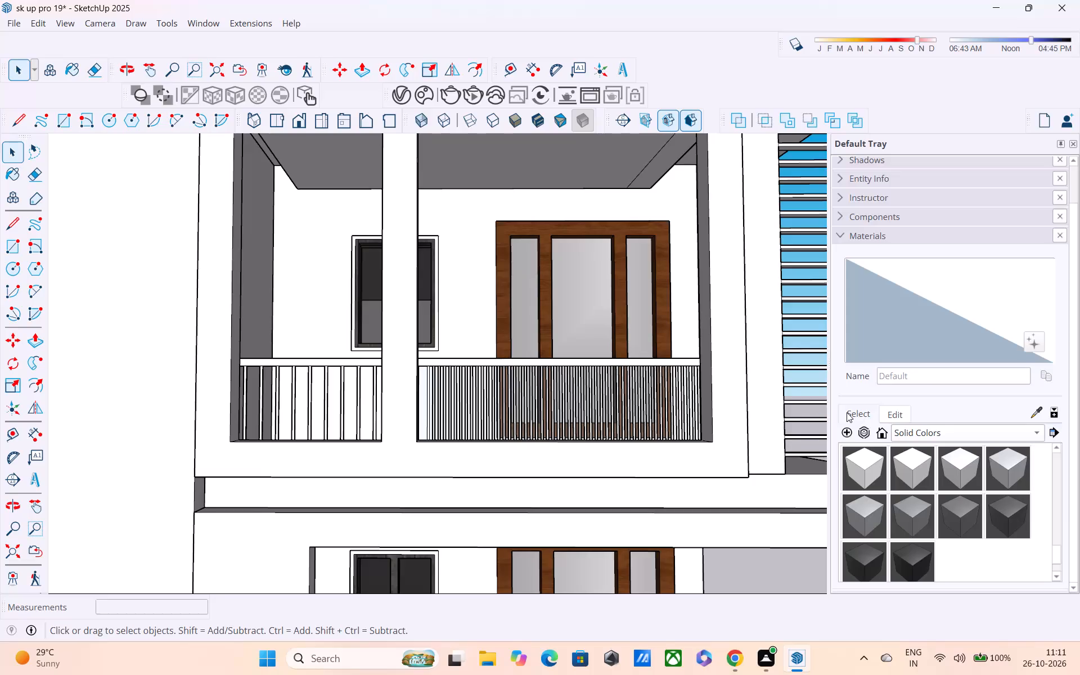
click(908, 433)
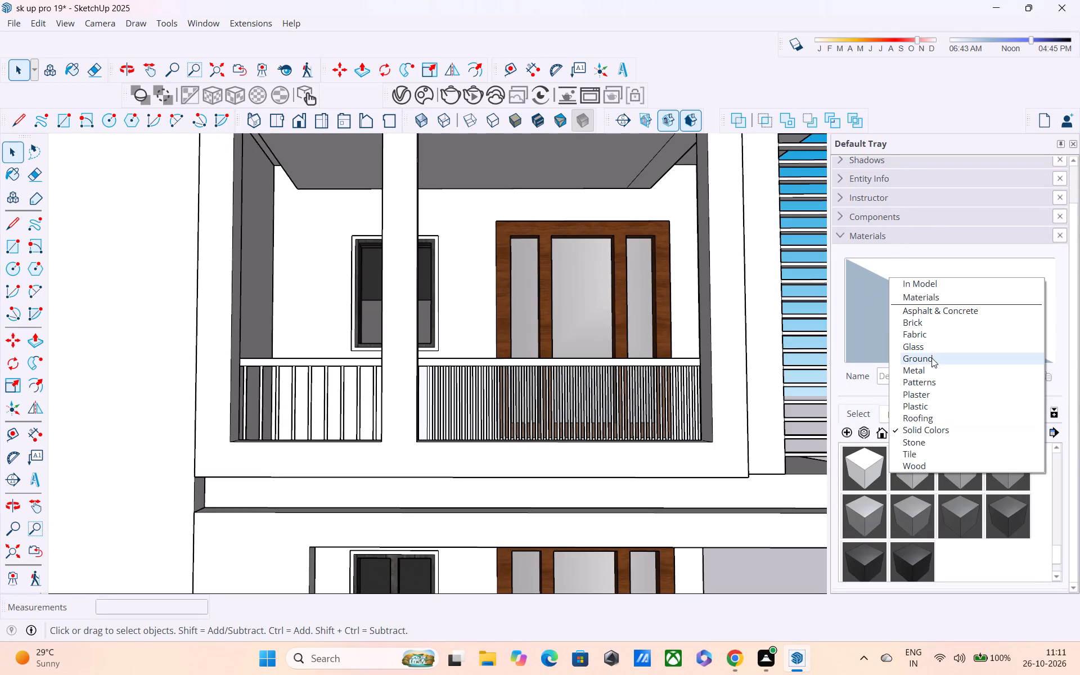
click(921, 368)
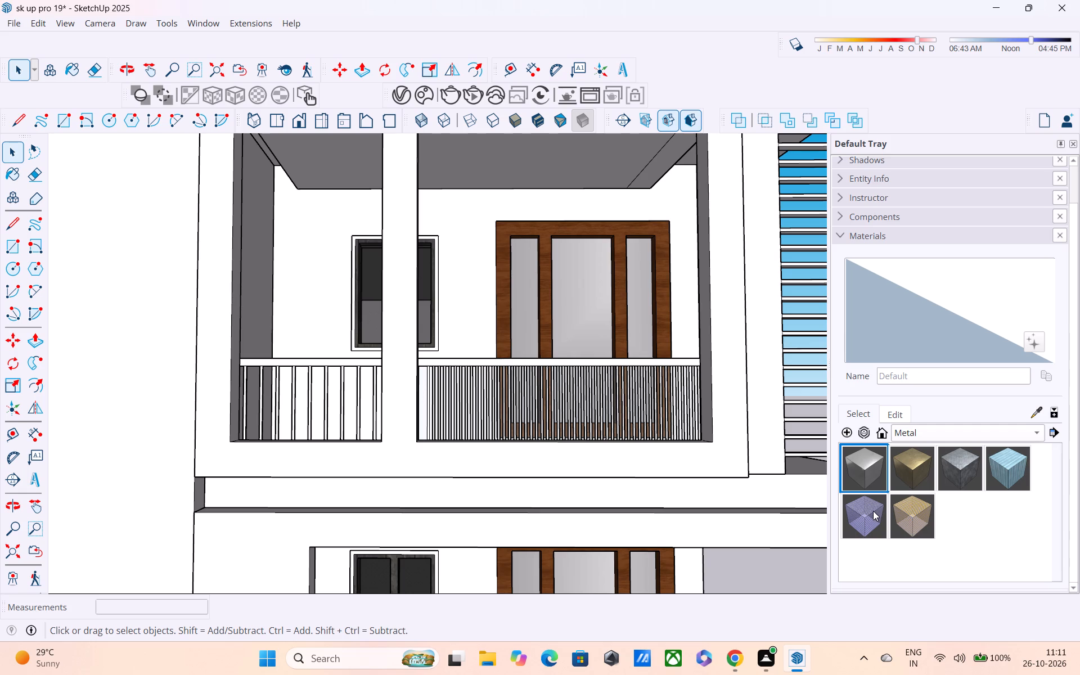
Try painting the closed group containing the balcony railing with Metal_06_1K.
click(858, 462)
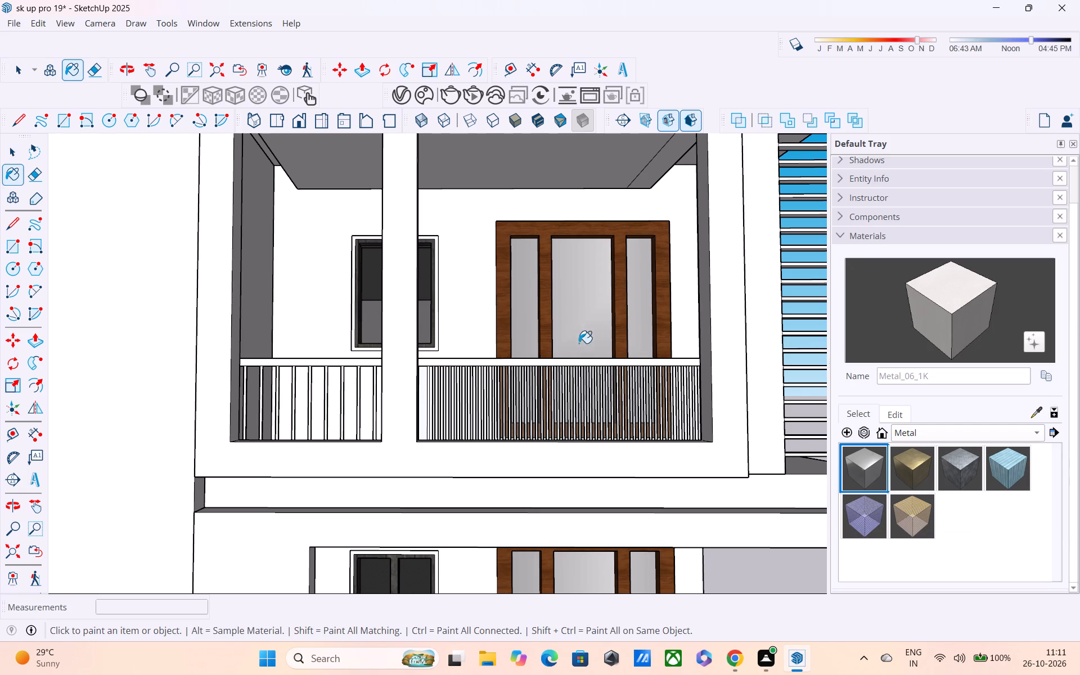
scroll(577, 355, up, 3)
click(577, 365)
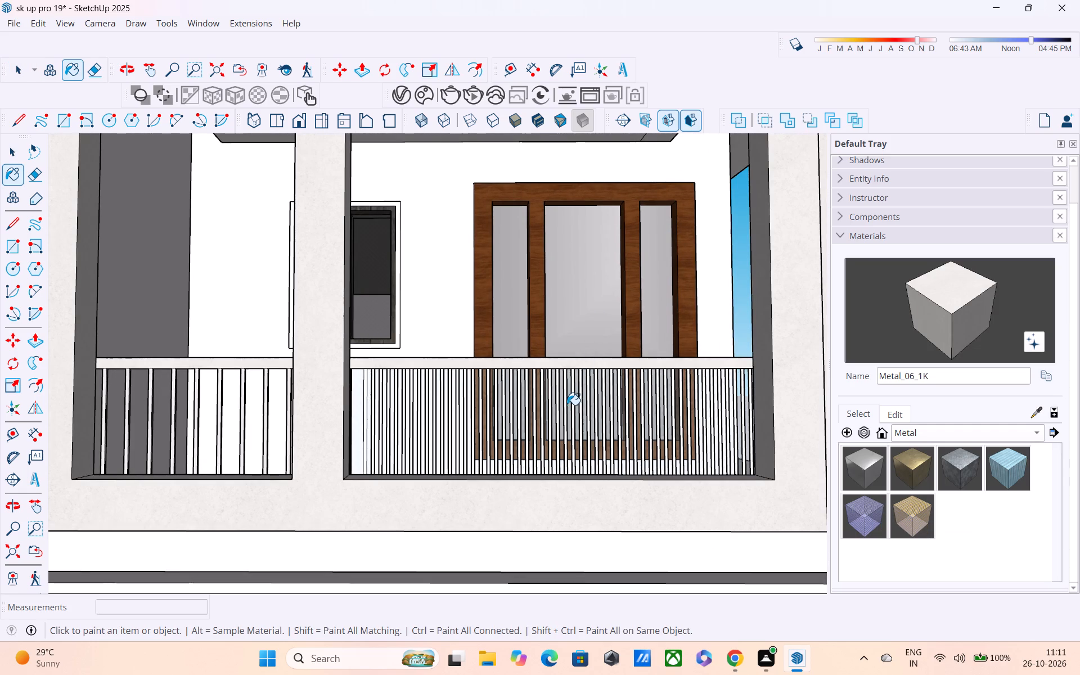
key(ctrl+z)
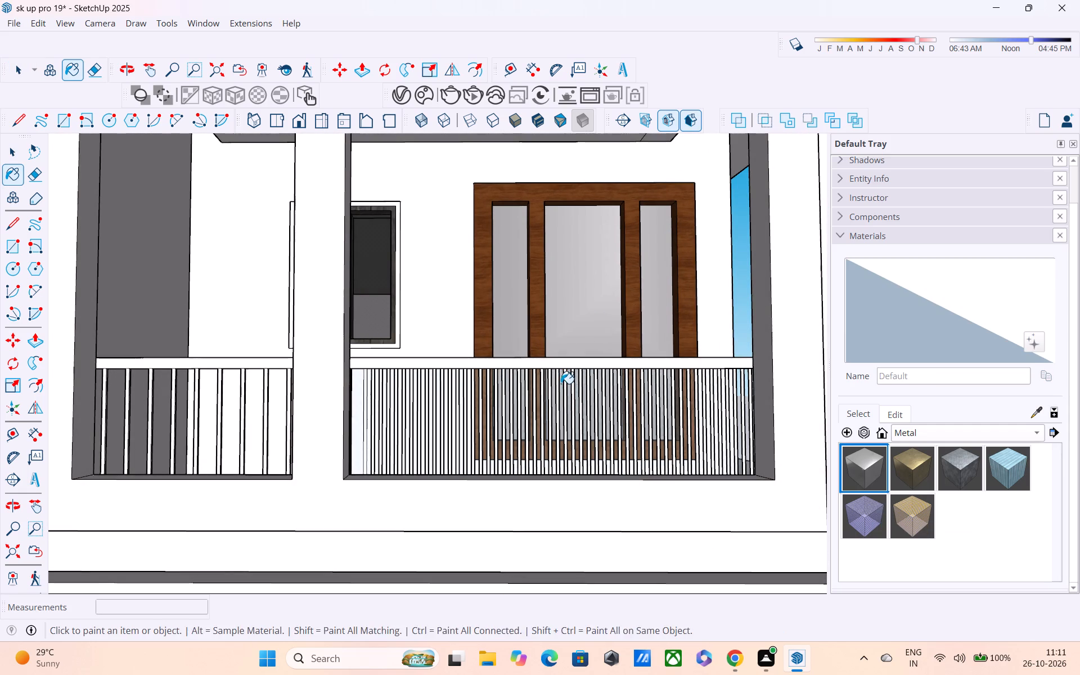
Open the balcony group and paint the front of the handrail with Metal_06_1K.
key(space)
double_click(554, 368)
click(854, 467)
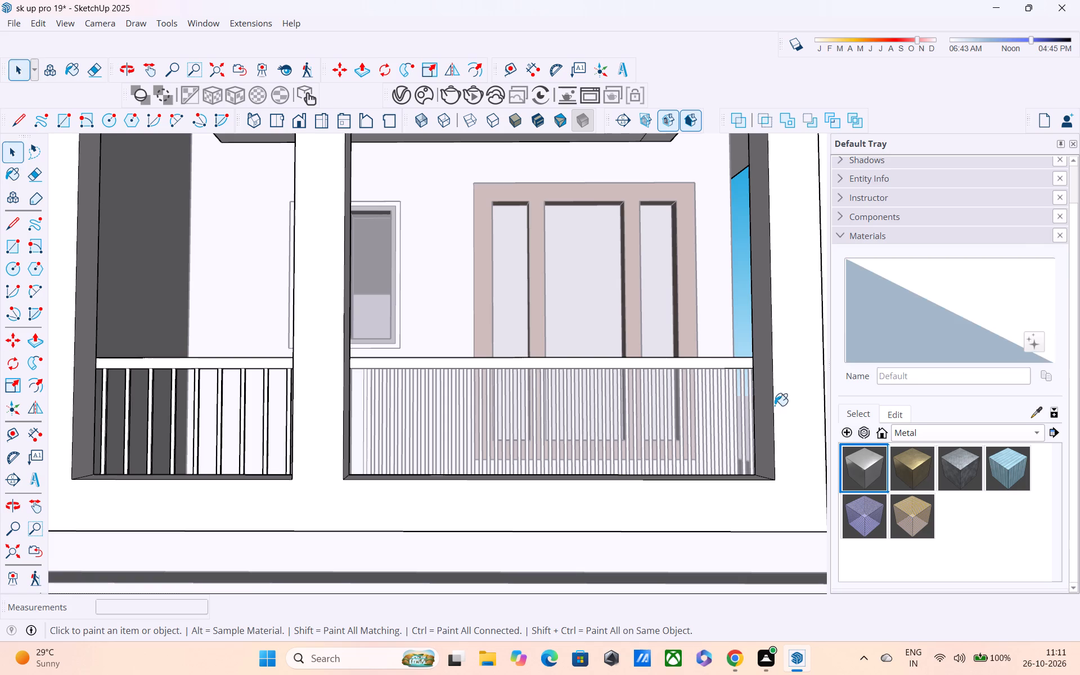
click(729, 360)
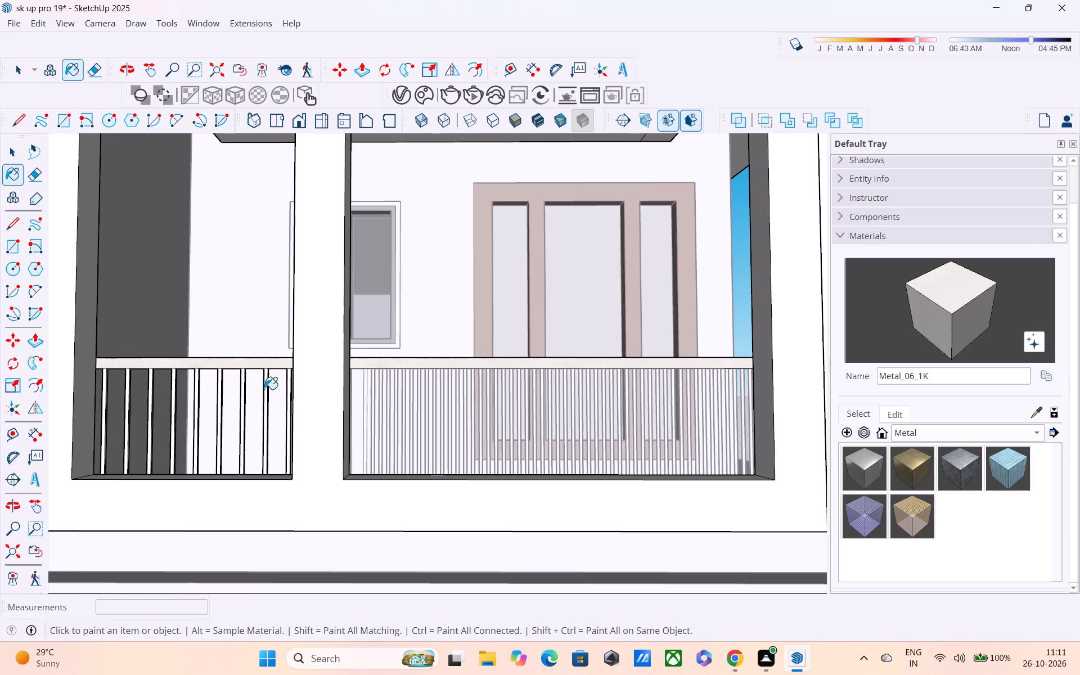
Paint the front faces of the vertical bars in the narrower window-side bay with Metal_06_1K.
scroll(327, 406, up, 2)
scroll(397, 393, up, 4)
scroll(374, 475, up, 1)
middle_drag(374, 487, 341, 533)
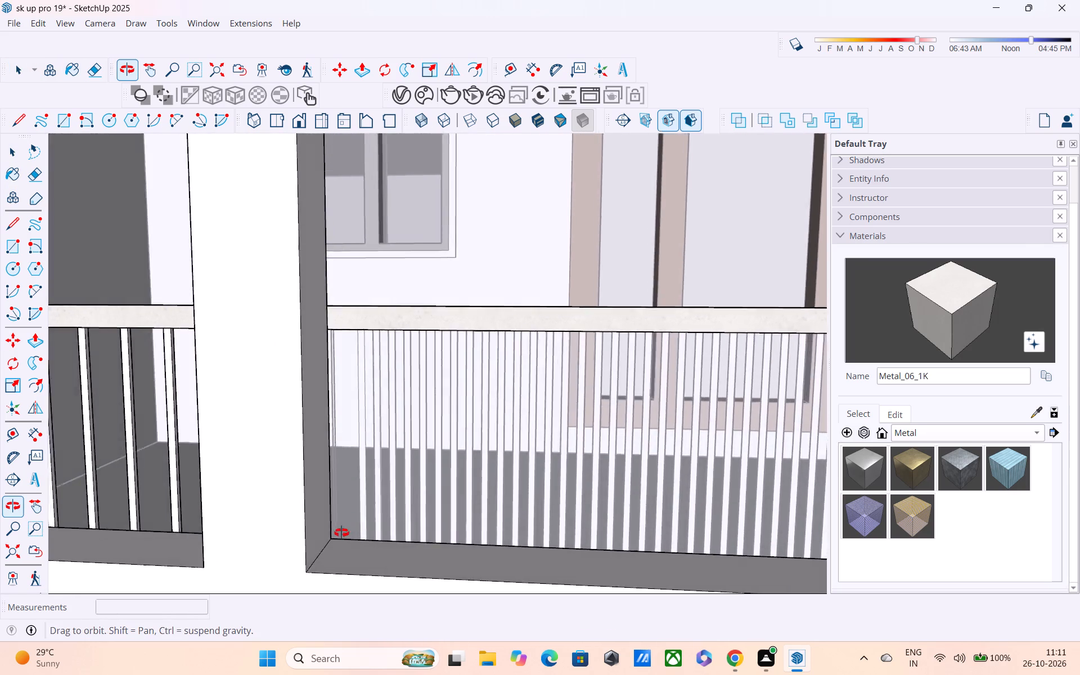
middle_drag(341, 533, 595, 512)
scroll(591, 498, down, 5)
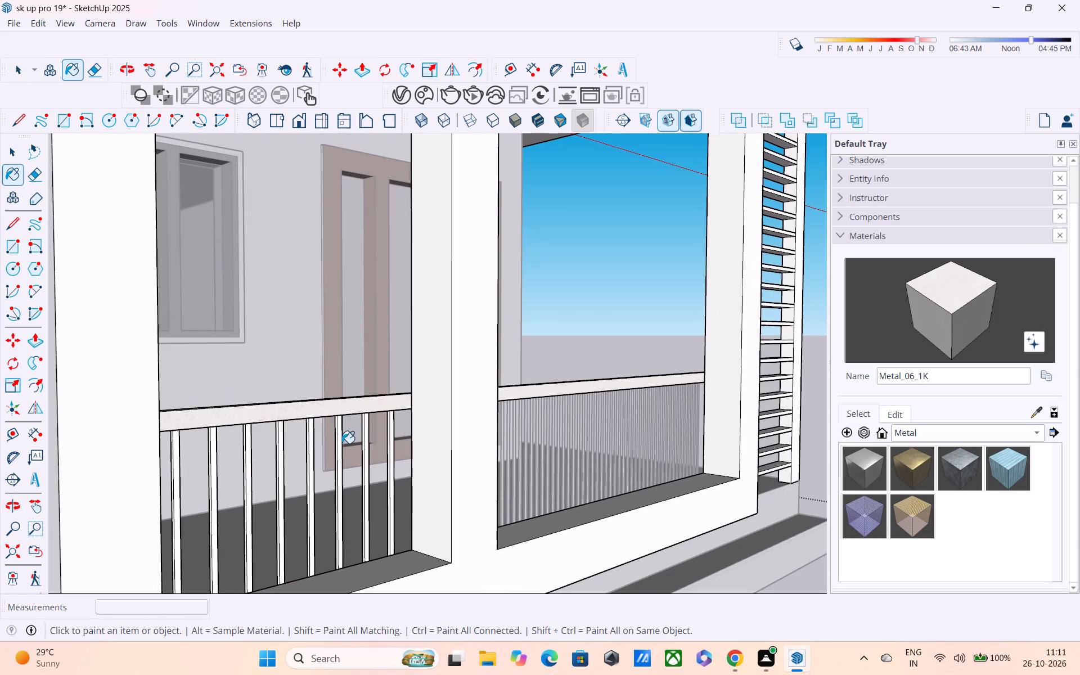
click(339, 446)
click(313, 460)
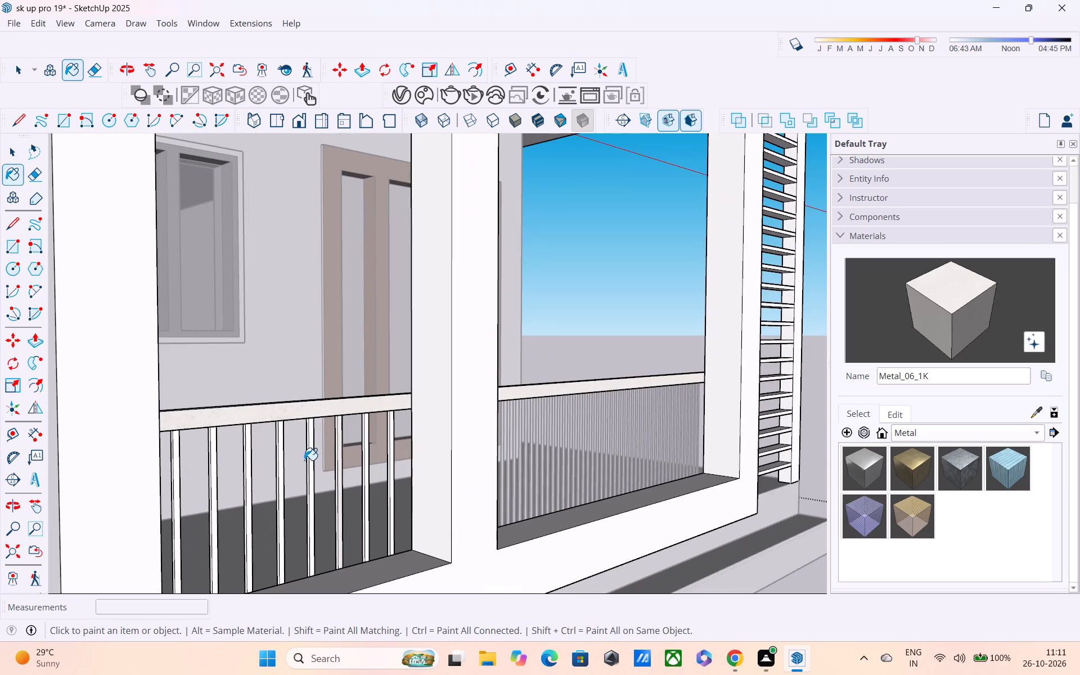
click(312, 452)
click(311, 456)
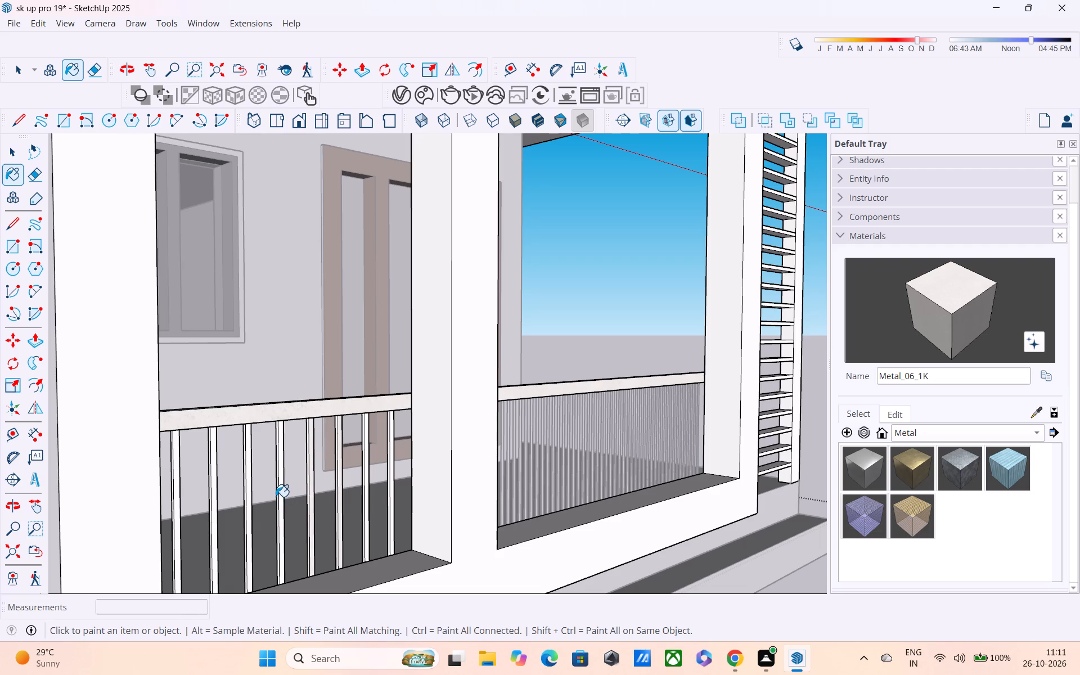
click(280, 497)
click(249, 497)
click(214, 495)
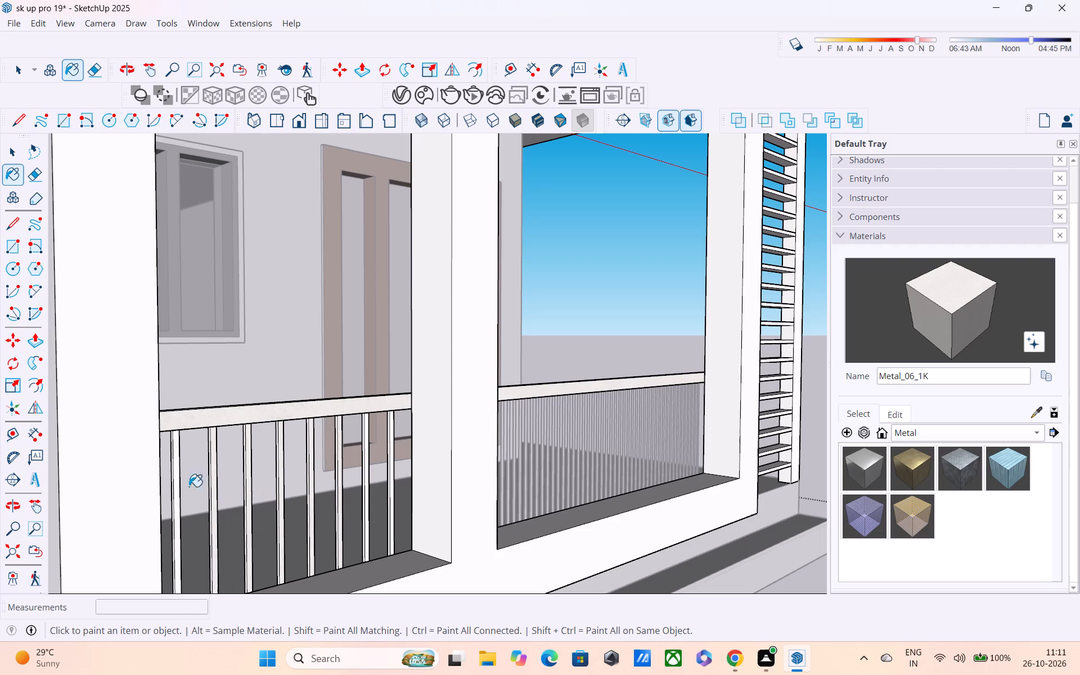
click(178, 478)
Paint the front of the narrower bay's end bar beside the outer wall with Metal_06_1K.
middle_drag(178, 478, 63, 455)
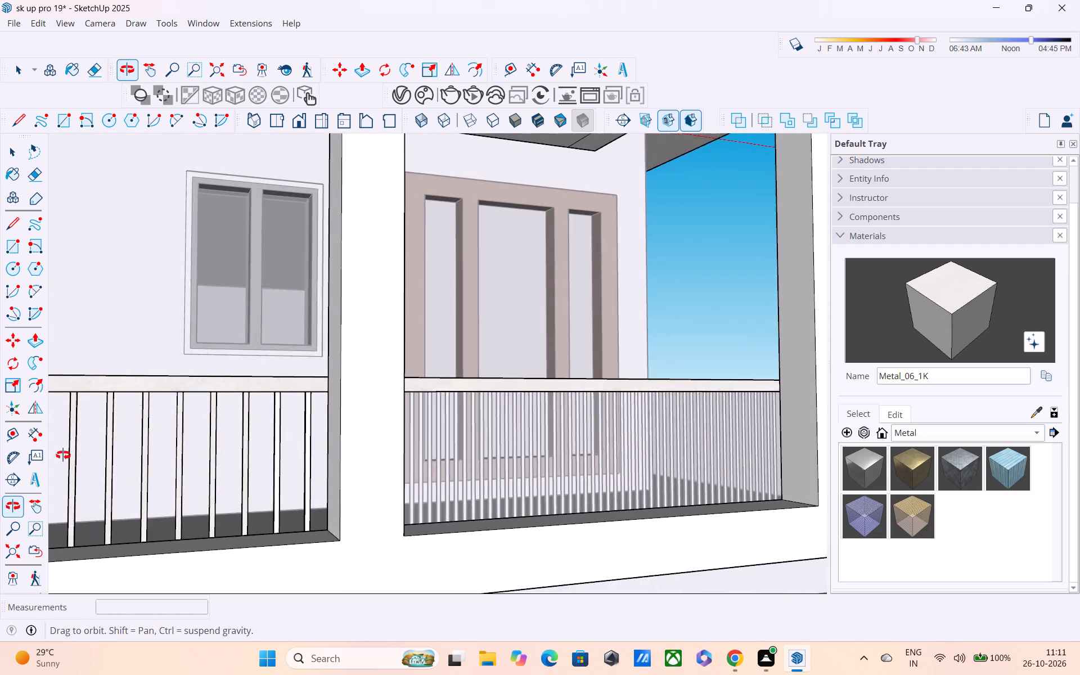
middle_drag(63, 455, 388, 414)
middle_drag(440, 440, 428, 445)
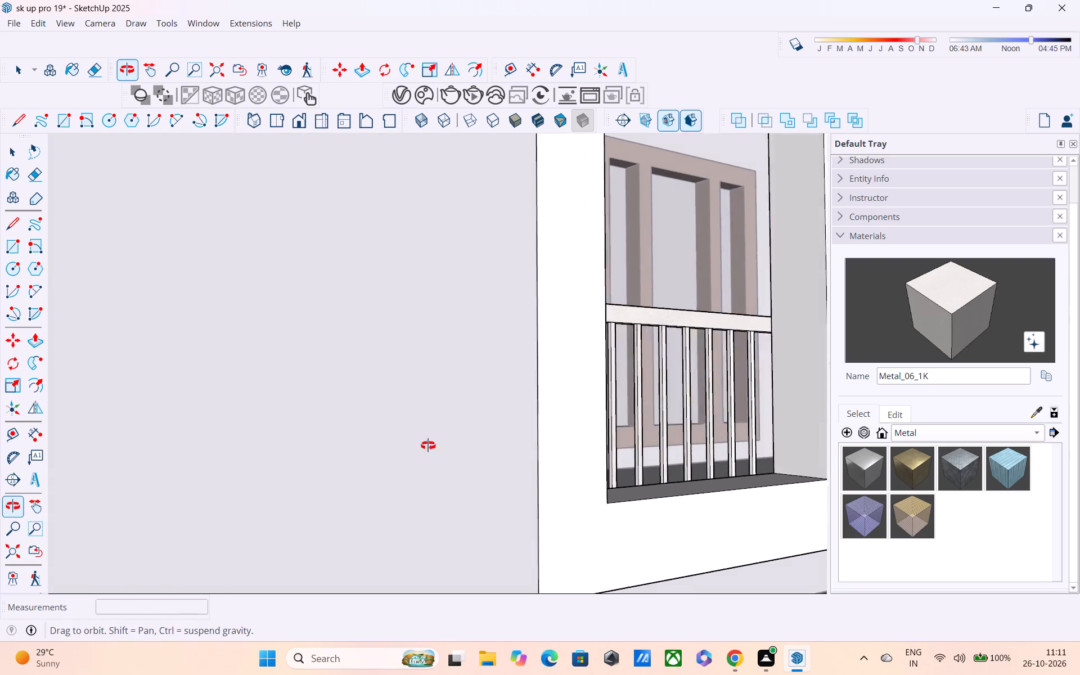
middle_drag(428, 445, 241, 436)
scroll(385, 436, up, 3)
click(399, 402)
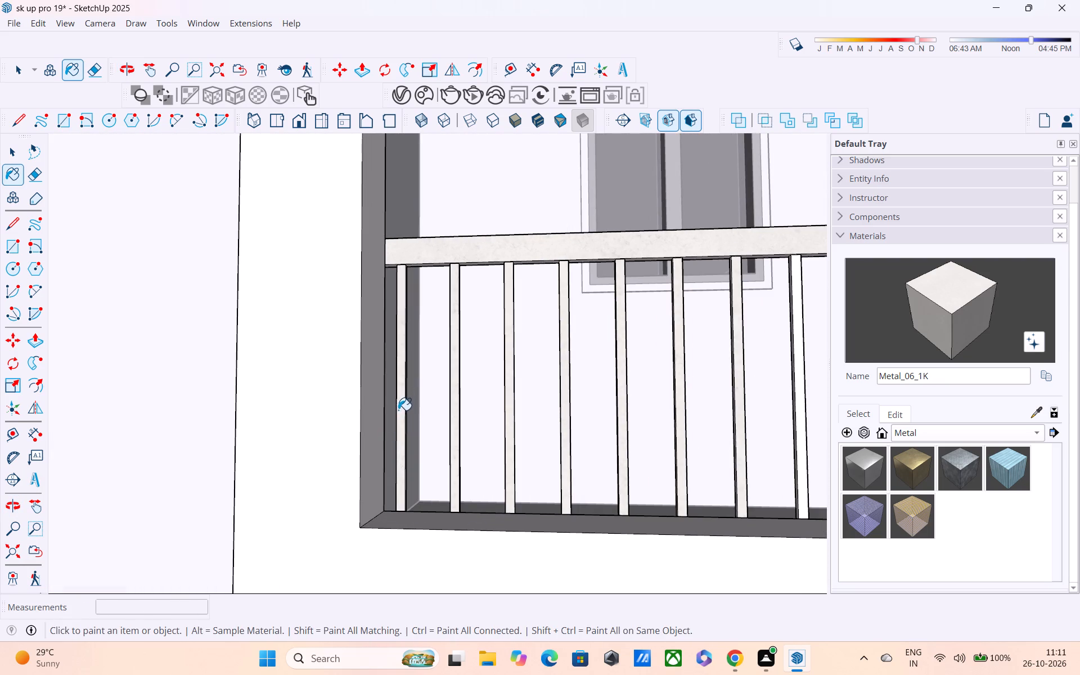
Paint the back faces of all nine vertical bars in the narrower window-side bay with Metal_06_1K.
middle_drag(514, 509, 503, 523)
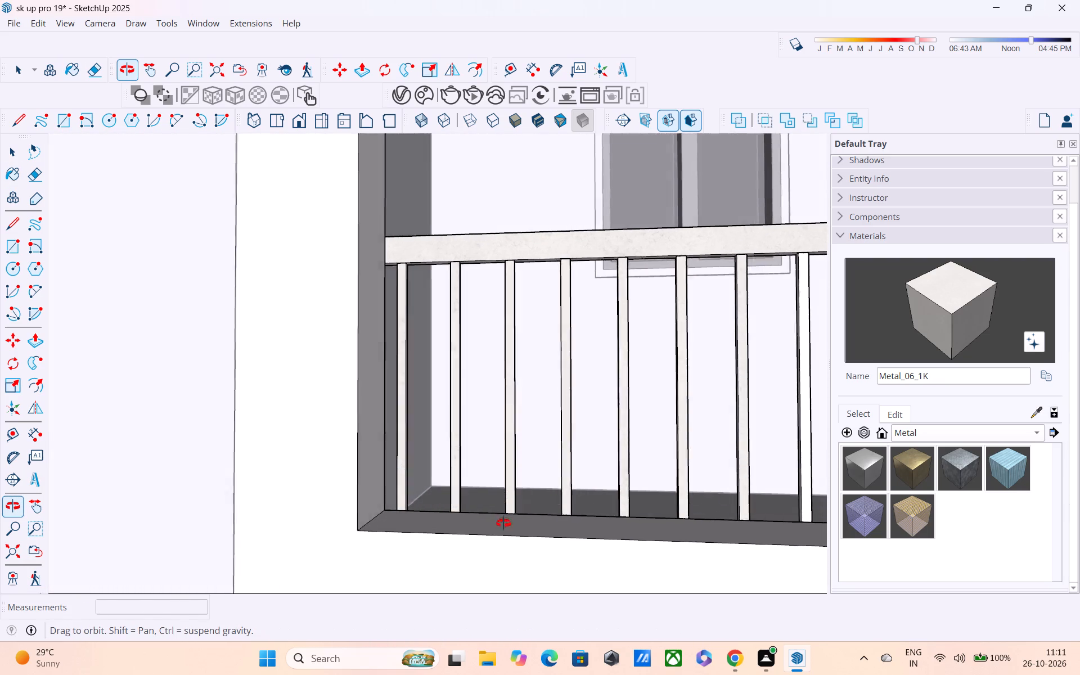
middle_drag(503, 523, 60, 454)
middle_drag(442, 471, 157, 492)
scroll(344, 470, down, 5)
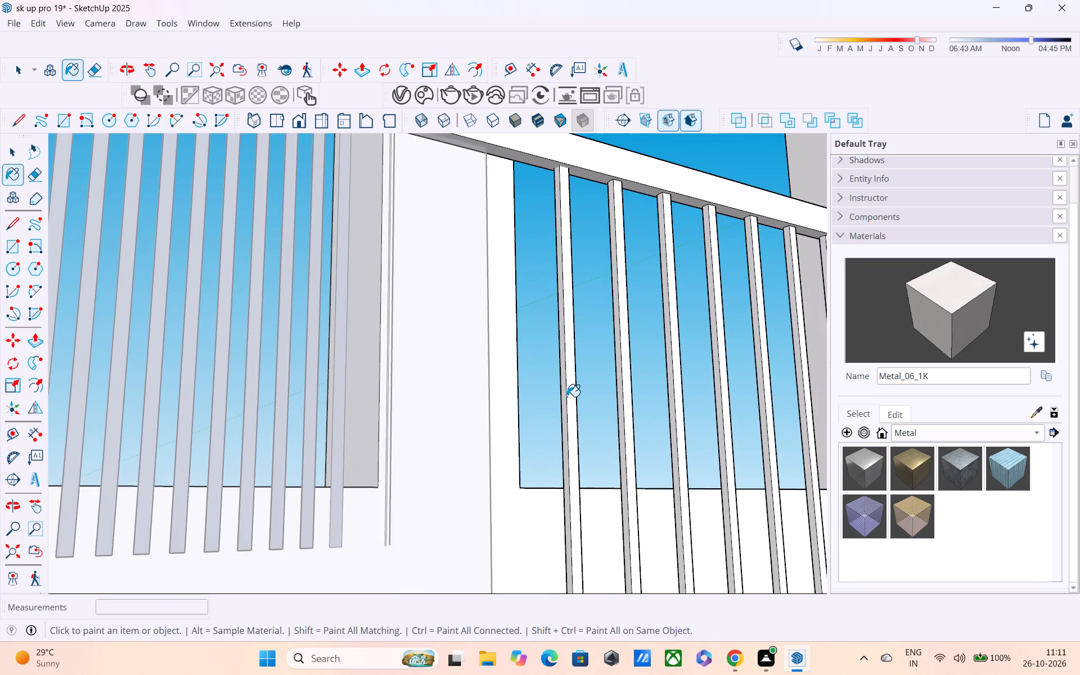
double_click(567, 397)
triple_click(570, 390)
triple_click(620, 385)
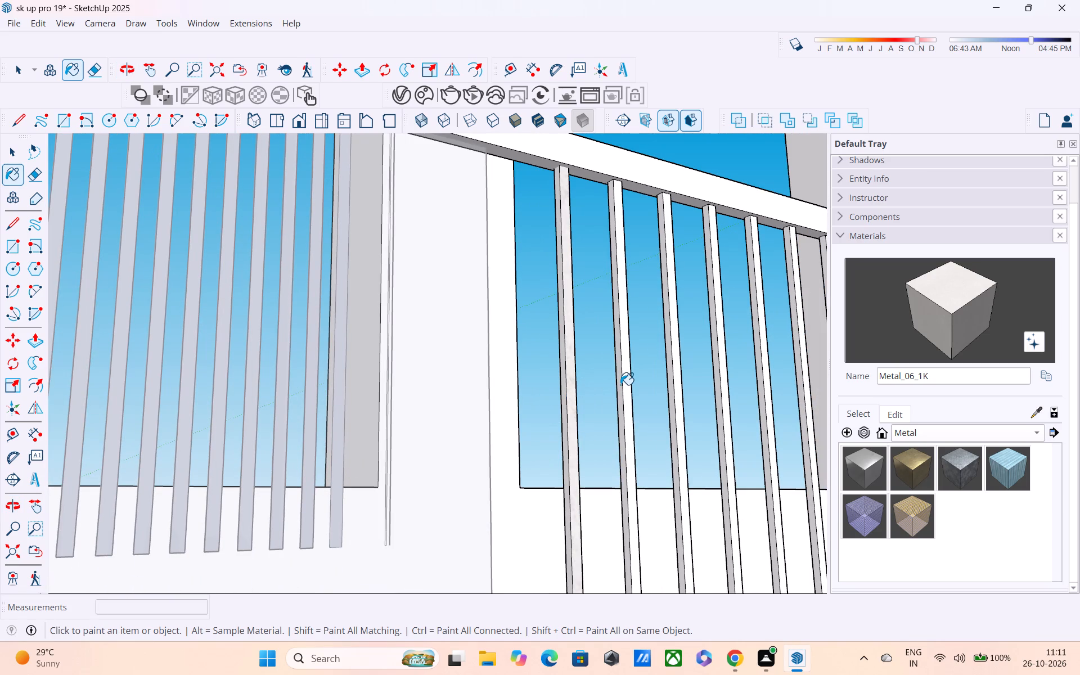
double_click(625, 393)
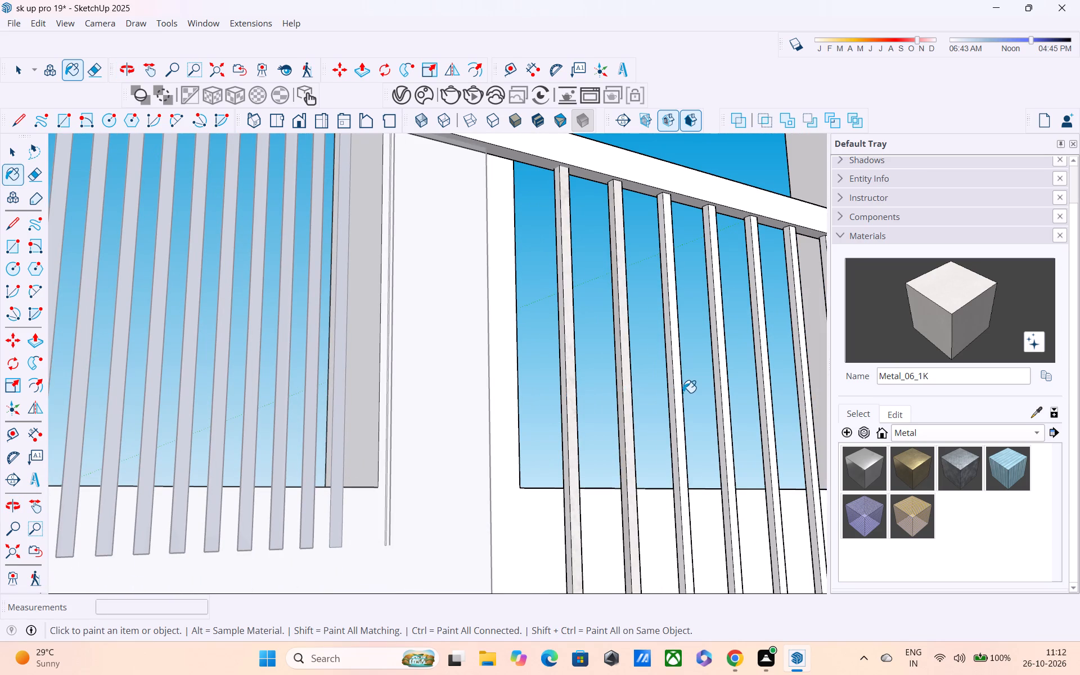
triple_click(676, 381)
triple_click(723, 375)
double_click(763, 373)
triple_click(766, 372)
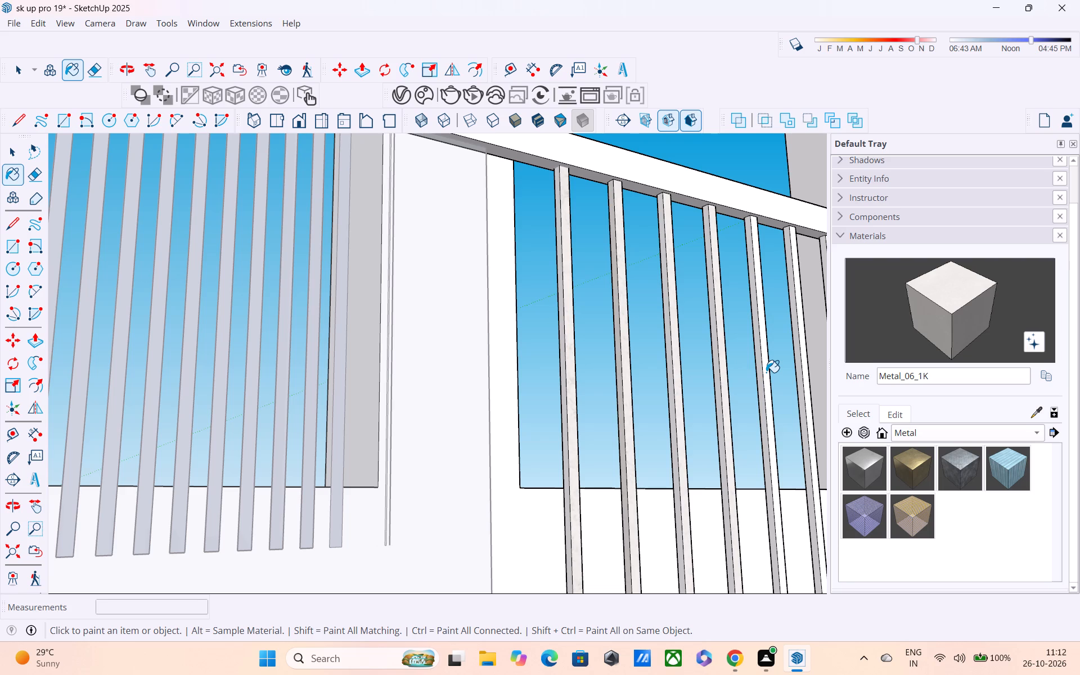
middle_drag(767, 372, 600, 379)
triple_click(641, 372)
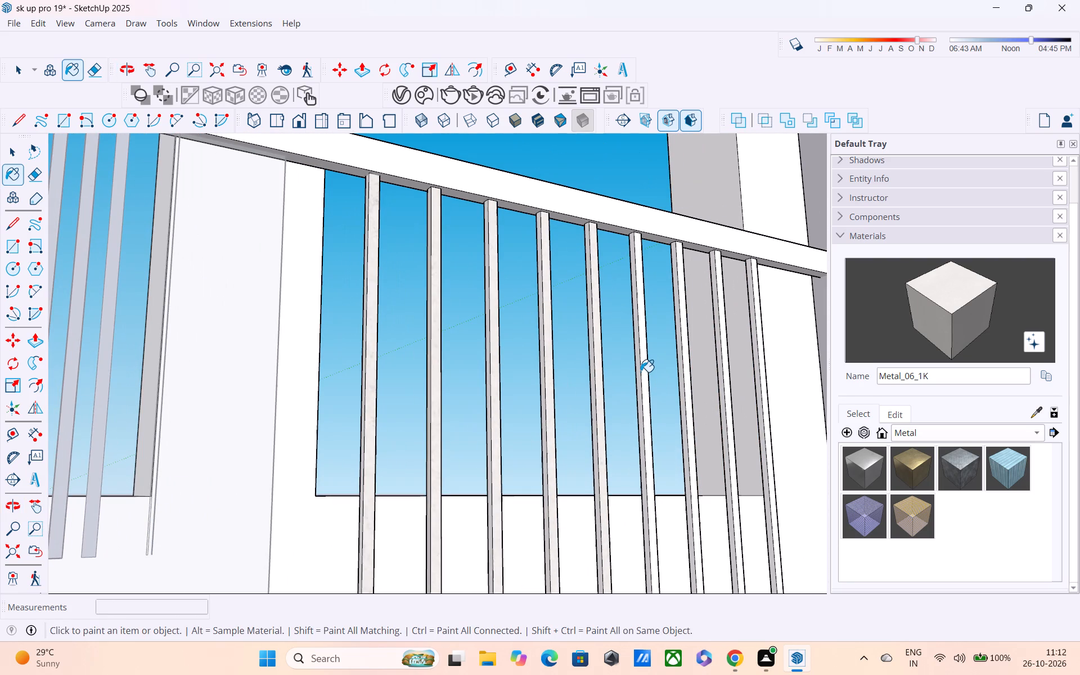
triple_click(683, 370)
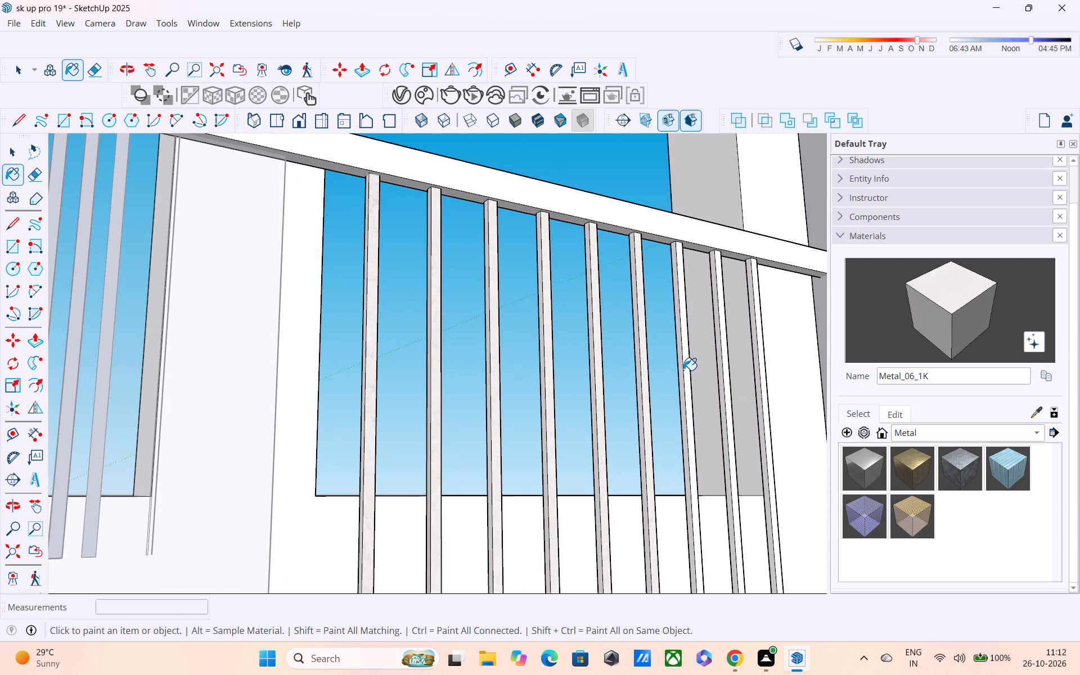
double_click(690, 401)
triple_click(727, 393)
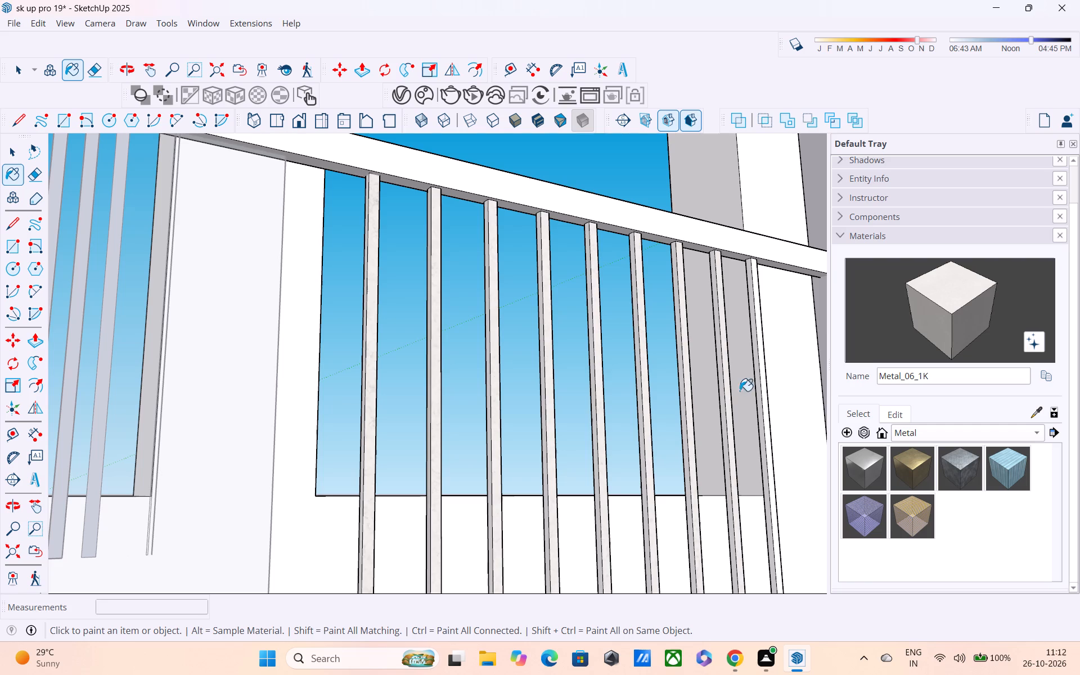
triple_click(763, 384)
click(763, 384)
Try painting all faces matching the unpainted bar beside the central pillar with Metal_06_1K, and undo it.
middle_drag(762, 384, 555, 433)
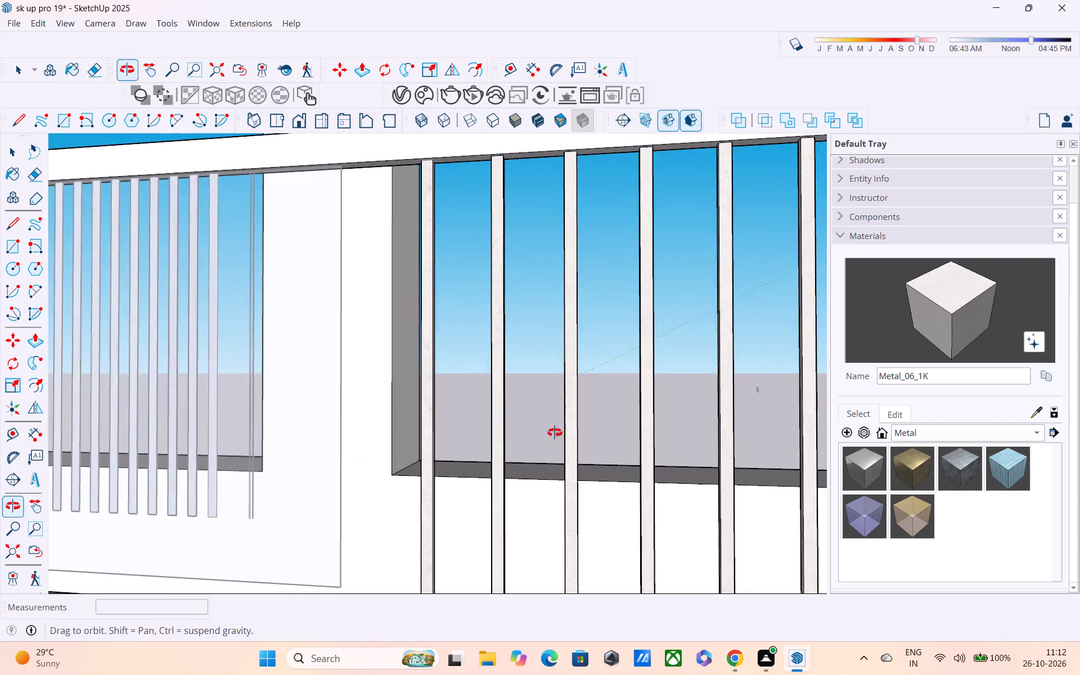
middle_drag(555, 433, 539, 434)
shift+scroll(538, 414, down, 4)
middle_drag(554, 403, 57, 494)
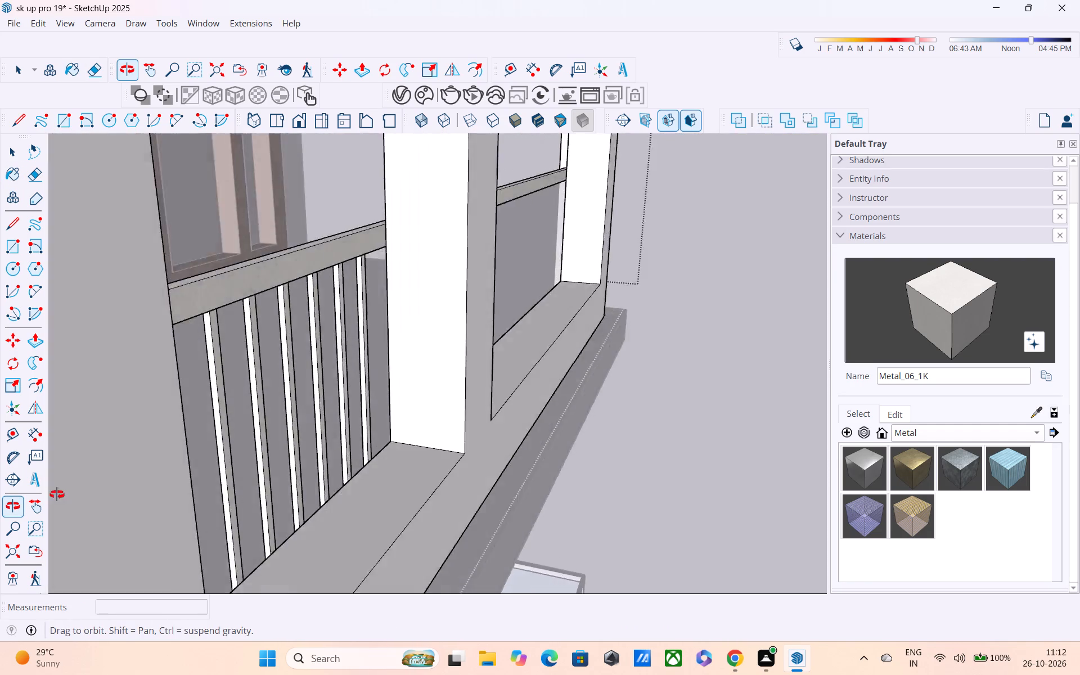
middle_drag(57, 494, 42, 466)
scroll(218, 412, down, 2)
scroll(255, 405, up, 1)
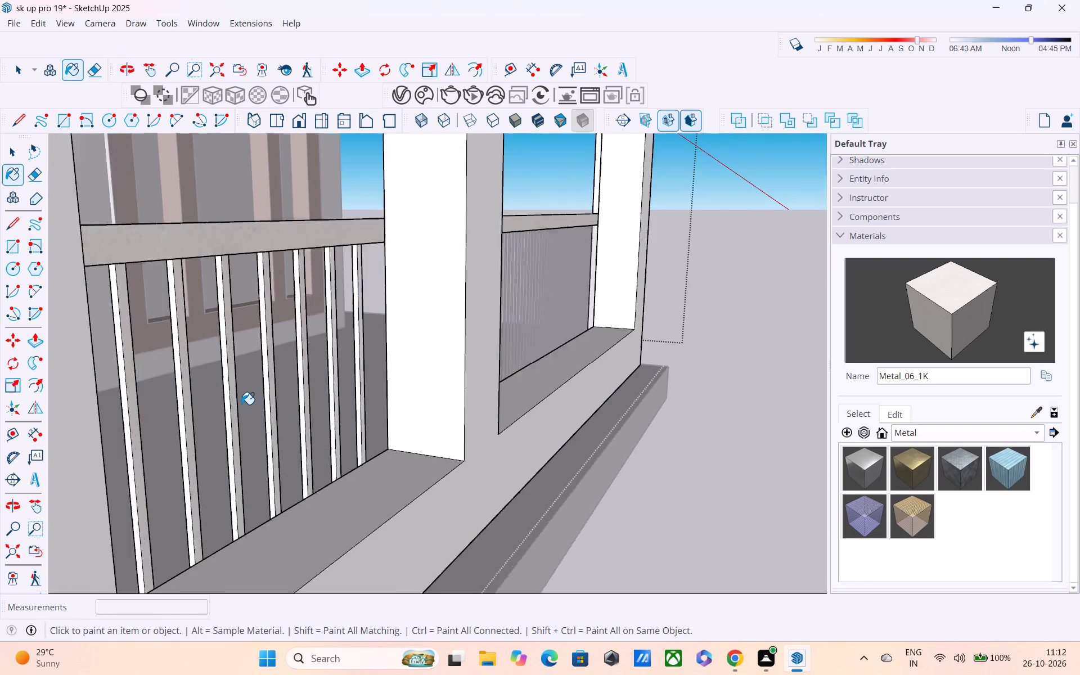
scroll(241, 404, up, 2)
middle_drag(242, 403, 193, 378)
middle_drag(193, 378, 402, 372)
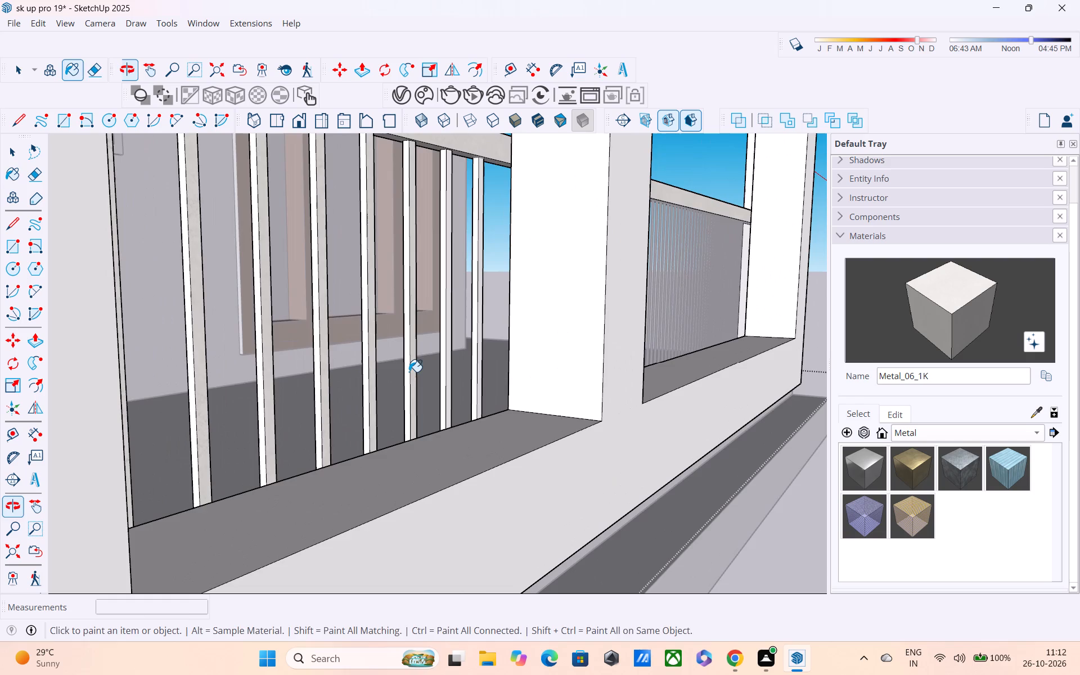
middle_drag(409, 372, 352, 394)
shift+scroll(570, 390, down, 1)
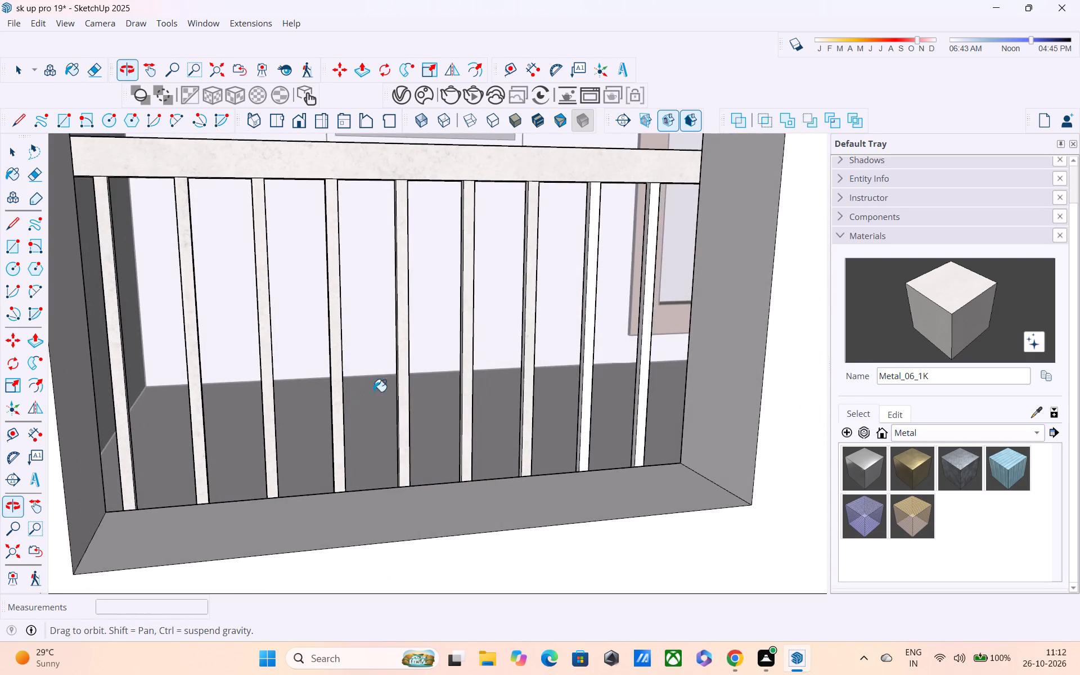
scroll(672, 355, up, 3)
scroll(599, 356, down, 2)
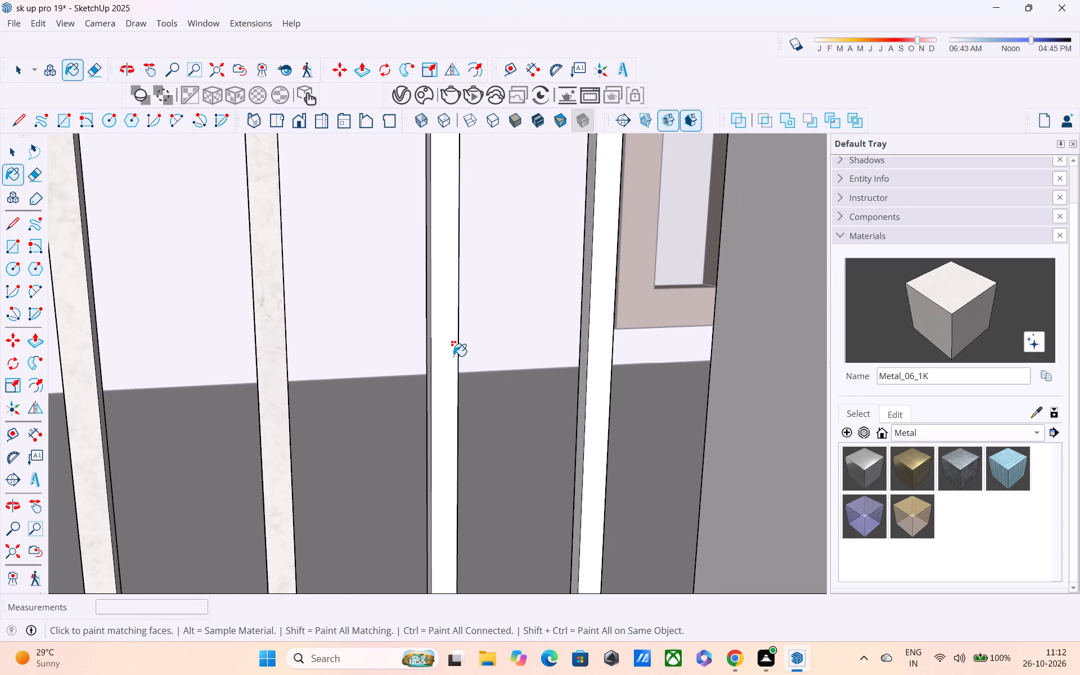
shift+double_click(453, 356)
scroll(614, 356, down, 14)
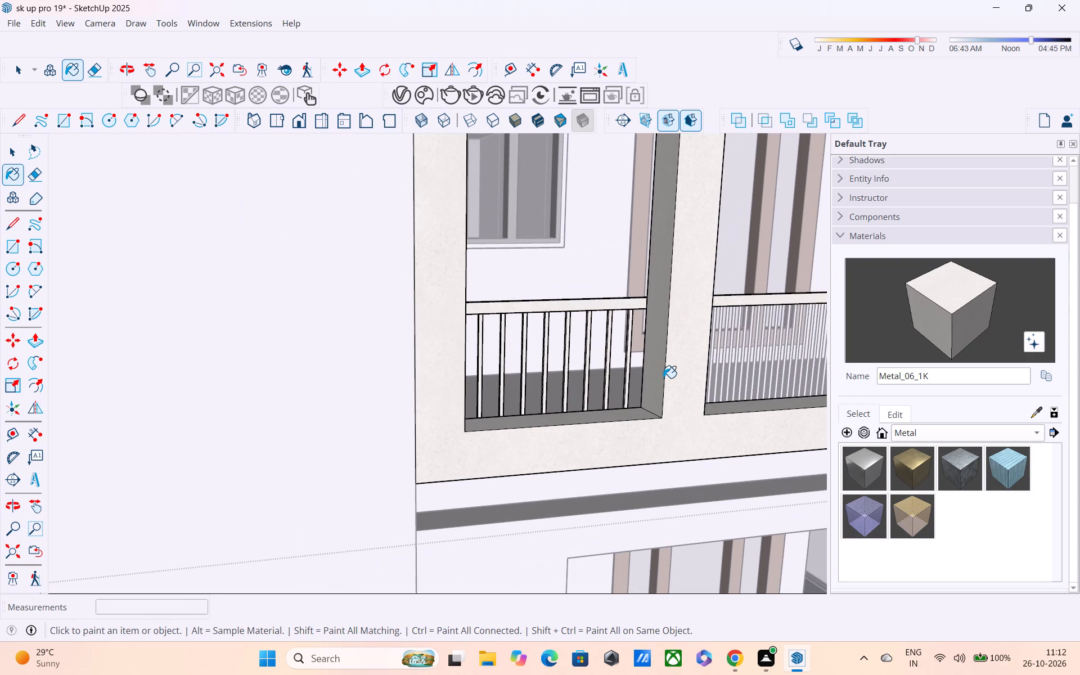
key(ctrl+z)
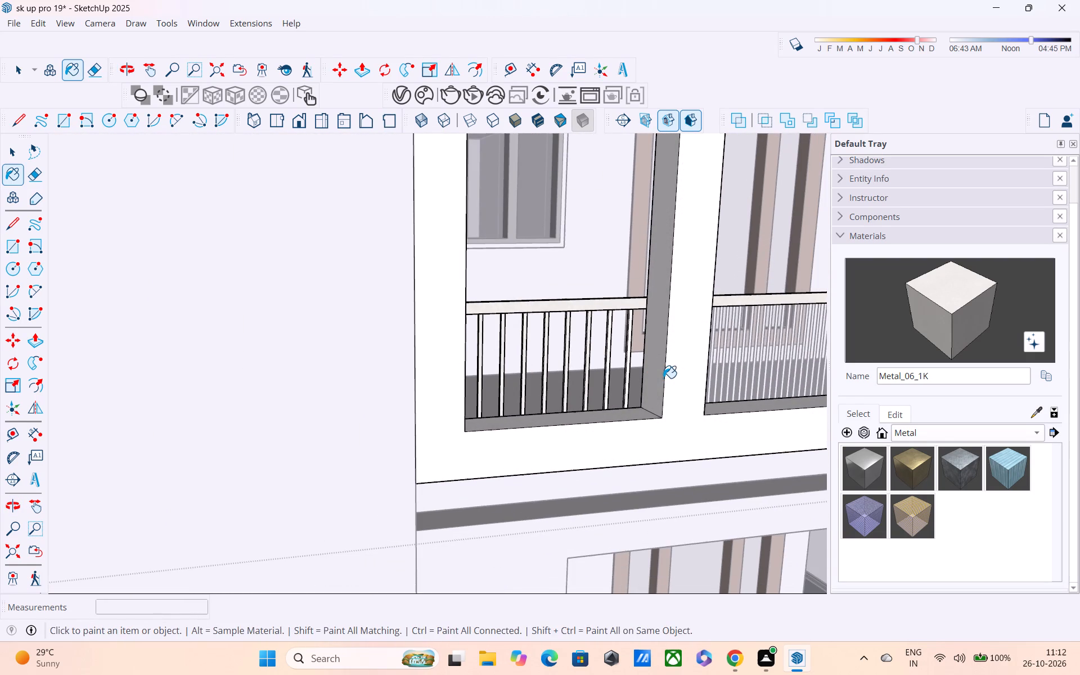
Leave the balcony group and check which parts of the facade belong to the group containing the railing.
key(space)
double_click(631, 362)
middle_drag(674, 361, 519, 401)
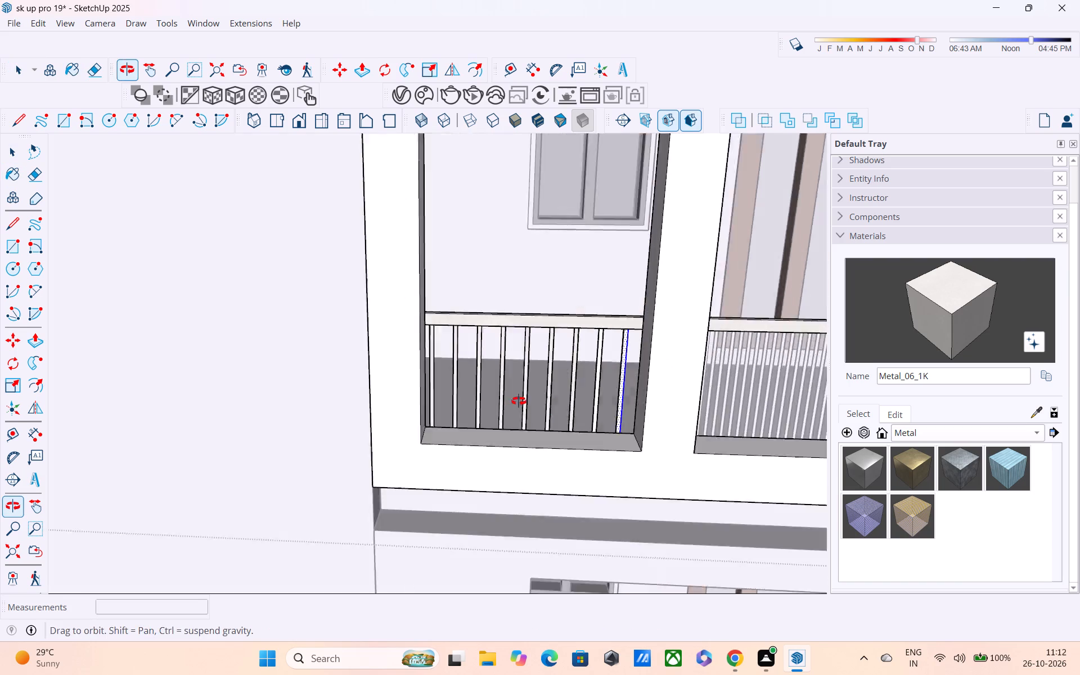
middle_drag(519, 401, 487, 402)
scroll(485, 402, down, 11)
scroll(433, 426, down, 2)
click(240, 376)
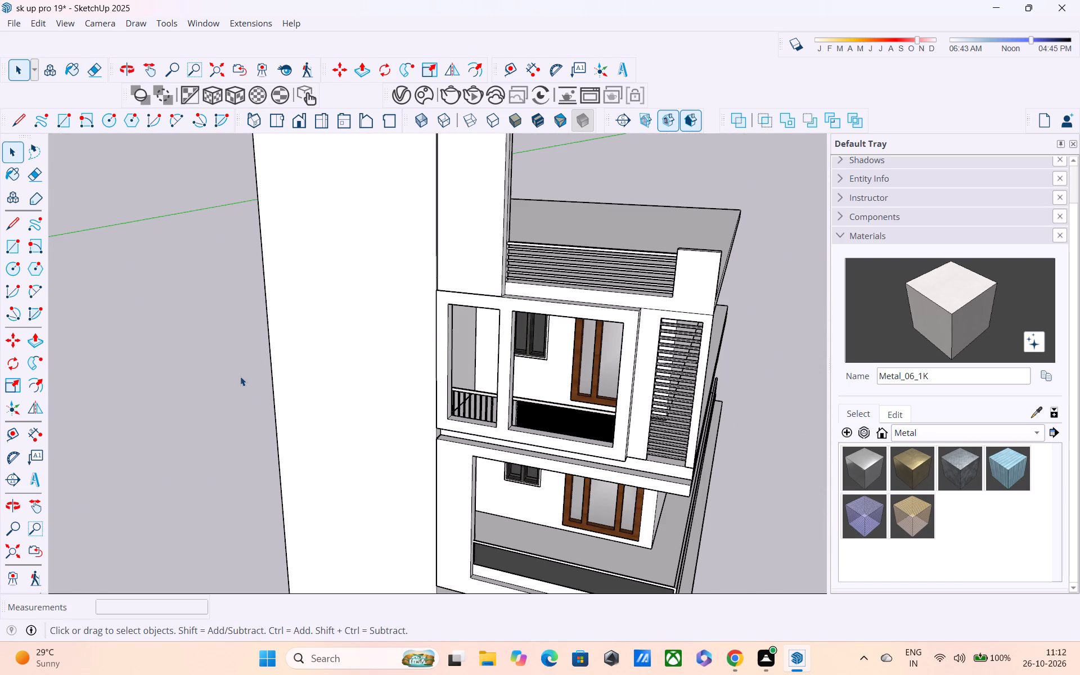
middle_drag(512, 385, 713, 322)
scroll(350, 442, up, 4)
scroll(659, 359, up, 3)
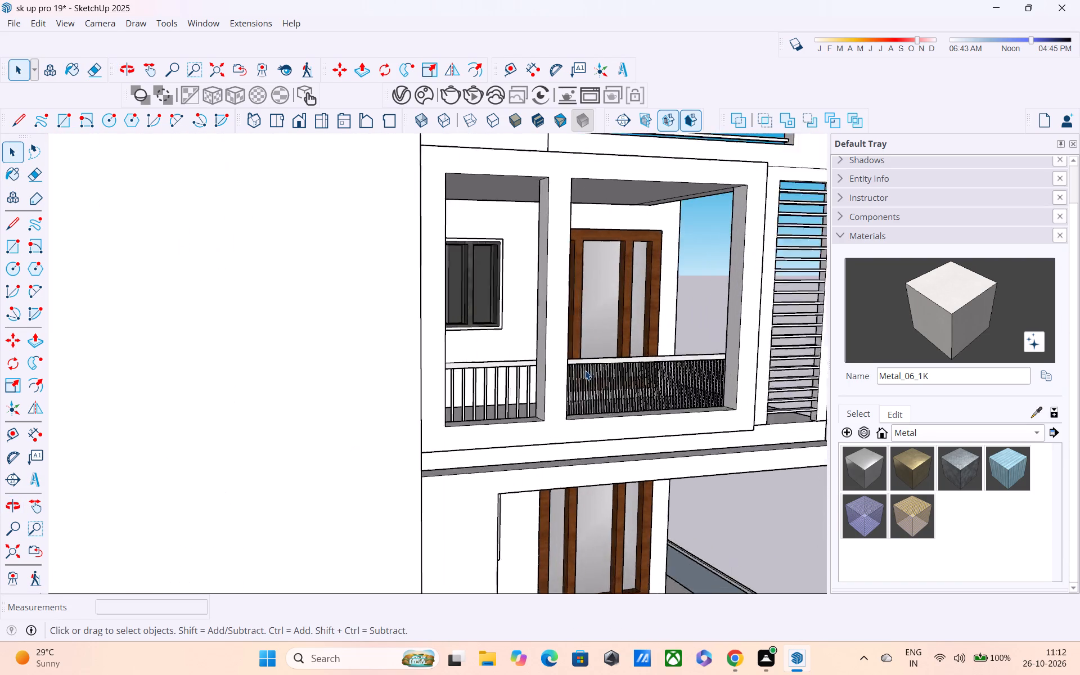
scroll(585, 370, up, 2)
scroll(539, 384, up, 6)
middle_drag(514, 384, 499, 369)
scroll(498, 367, down, 6)
middle_drag(494, 389, 485, 382)
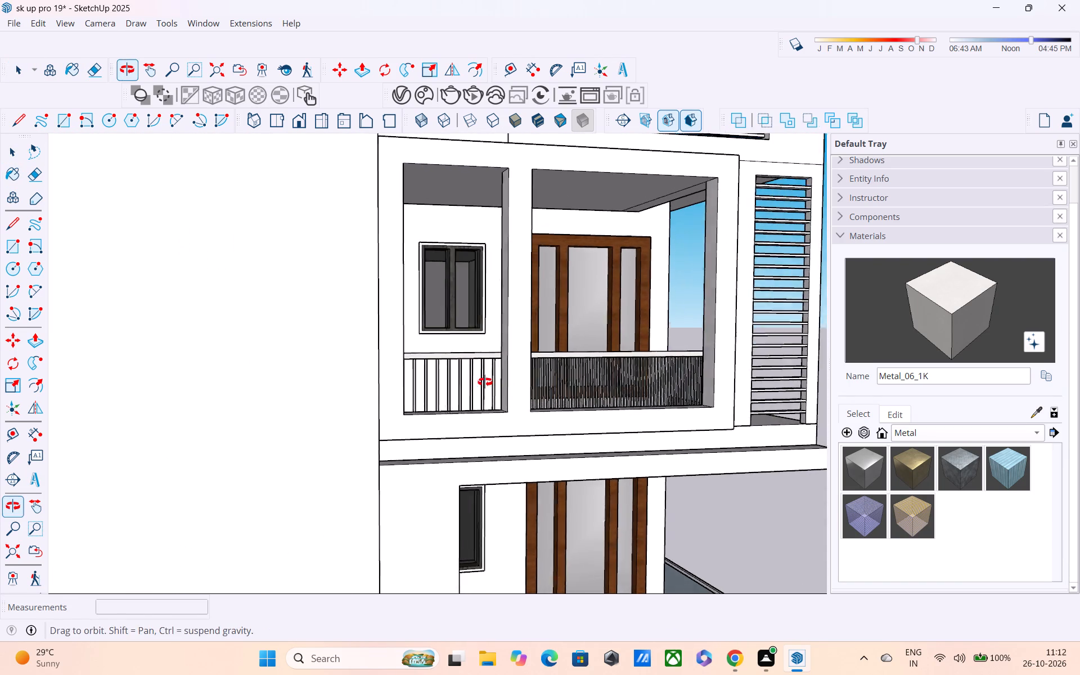
middle_drag(485, 382, 472, 363)
scroll(471, 363, down, 1)
scroll(443, 409, up, 15)
click(420, 411)
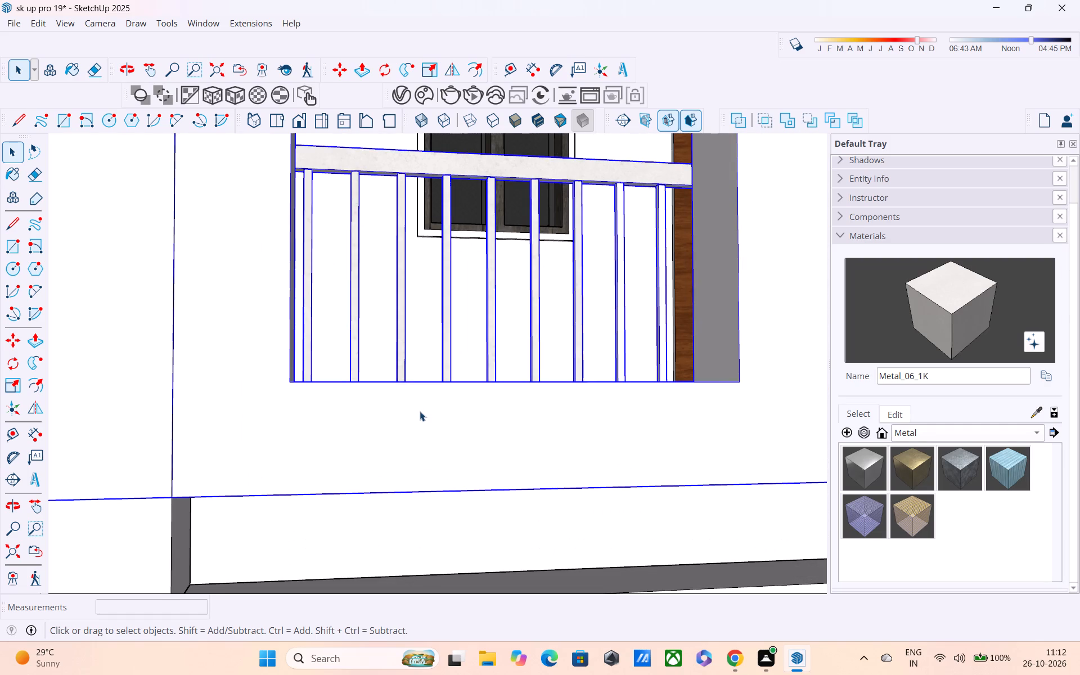
scroll(419, 414, down, 17)
scroll(256, 442, down, 4)
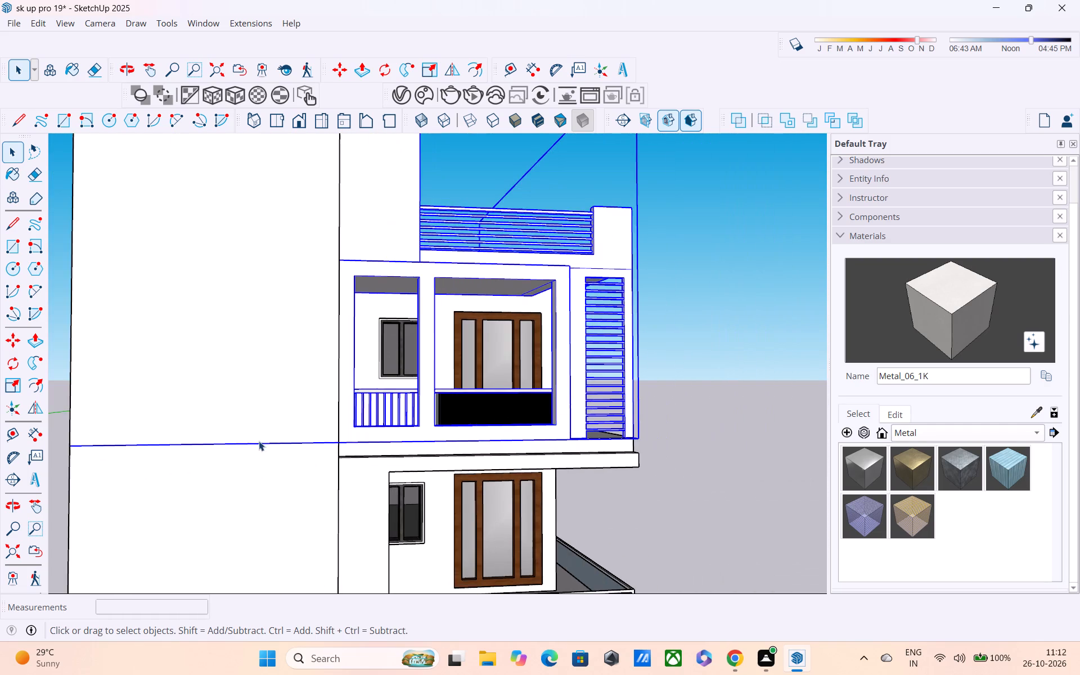
shift+middle_drag(259, 440, 406, 440)
click(188, 406)
Reopen the balcony group and paint the unpainted faces of the two narrower-bay bars beside the central pillar with Metal_06_1K.
scroll(618, 434, up, 4)
scroll(778, 374, up, 5)
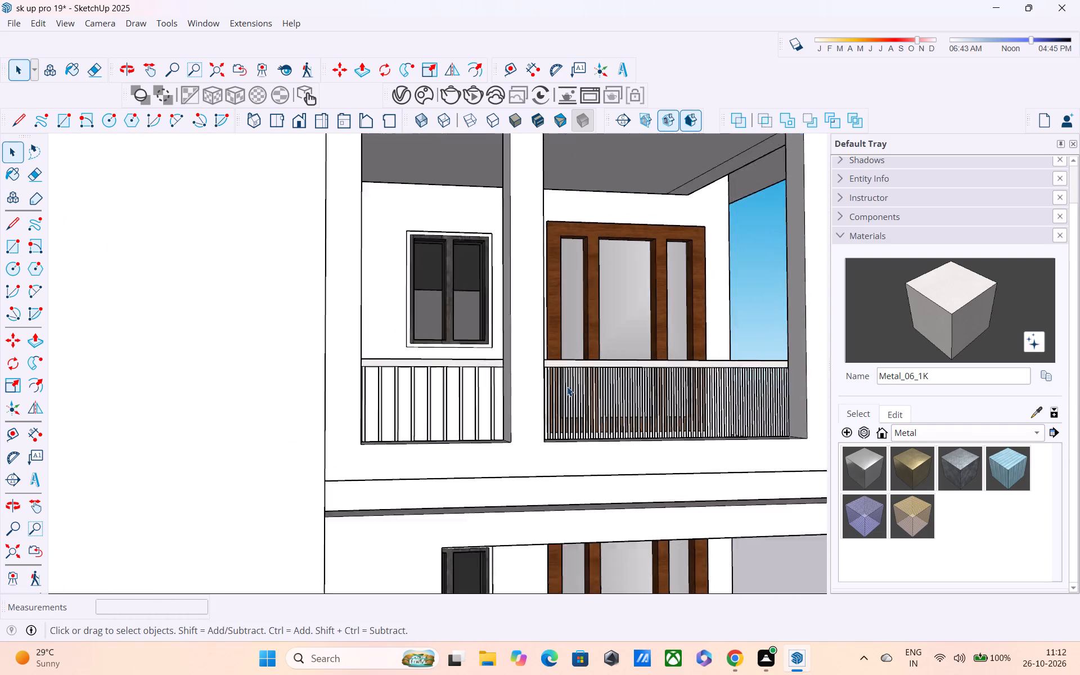
scroll(508, 393, up, 5)
middle_drag(362, 413, 463, 415)
scroll(512, 404, up, 9)
scroll(504, 404, down, 4)
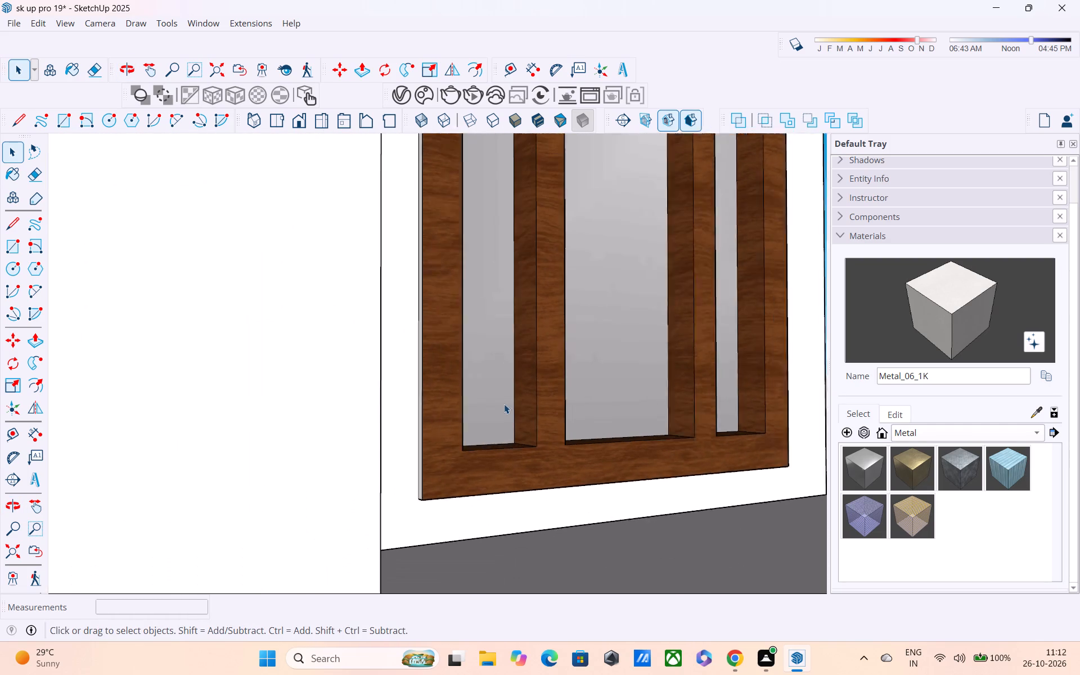
triple_click(479, 409)
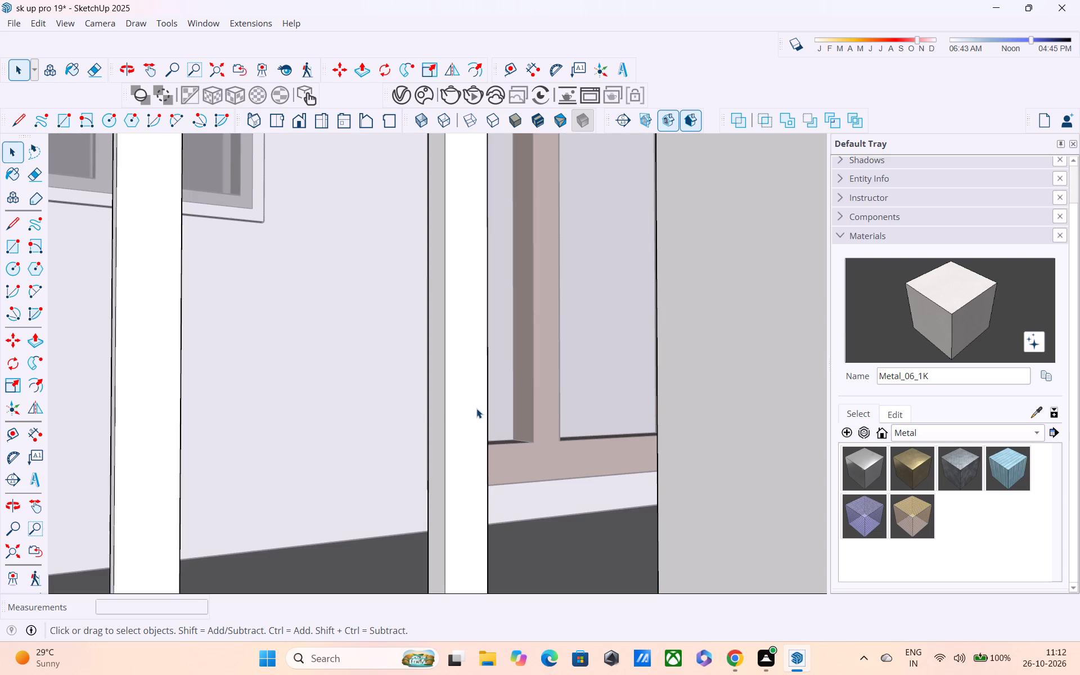
key(b)
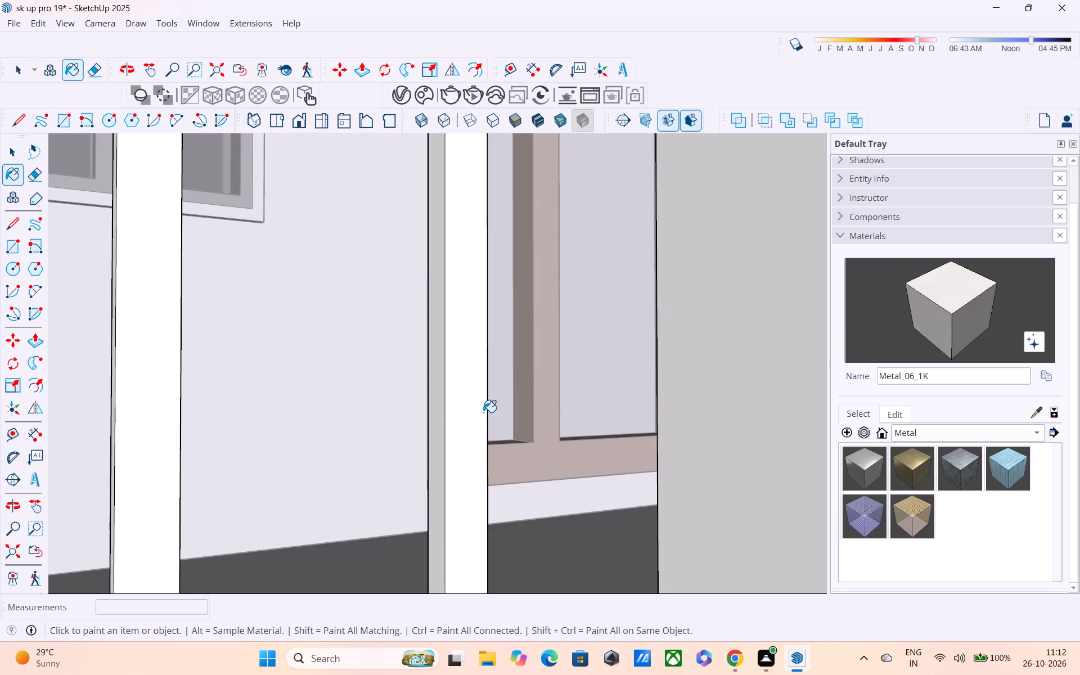
click(475, 413)
middle_drag(434, 417, 593, 424)
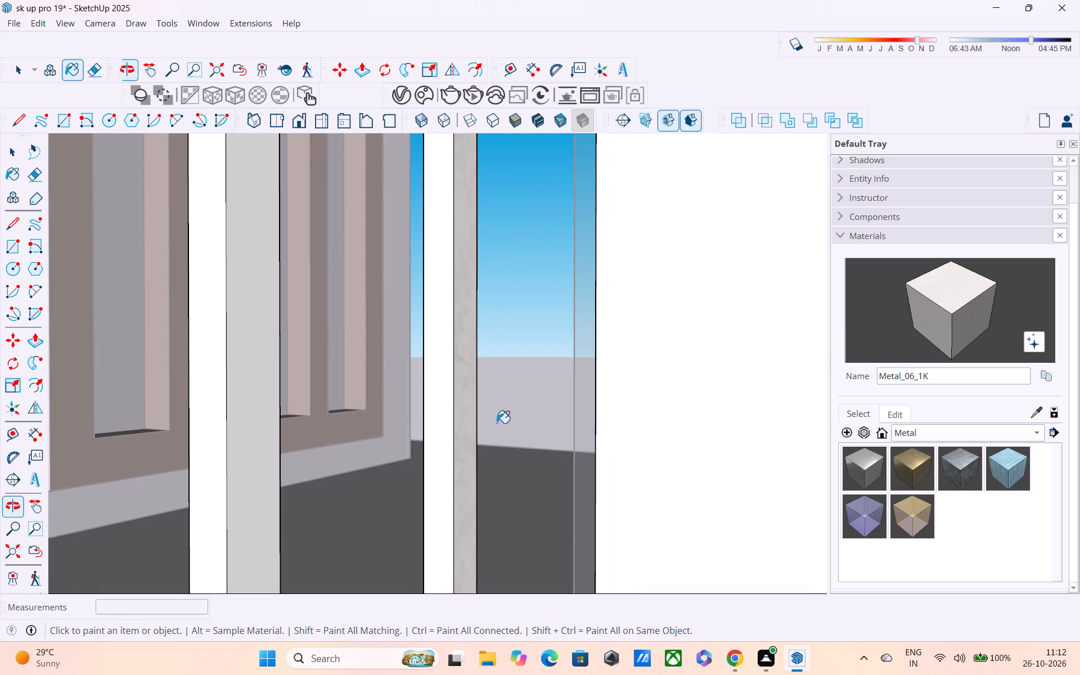
drag(445, 394, 440, 393)
double_click(464, 392)
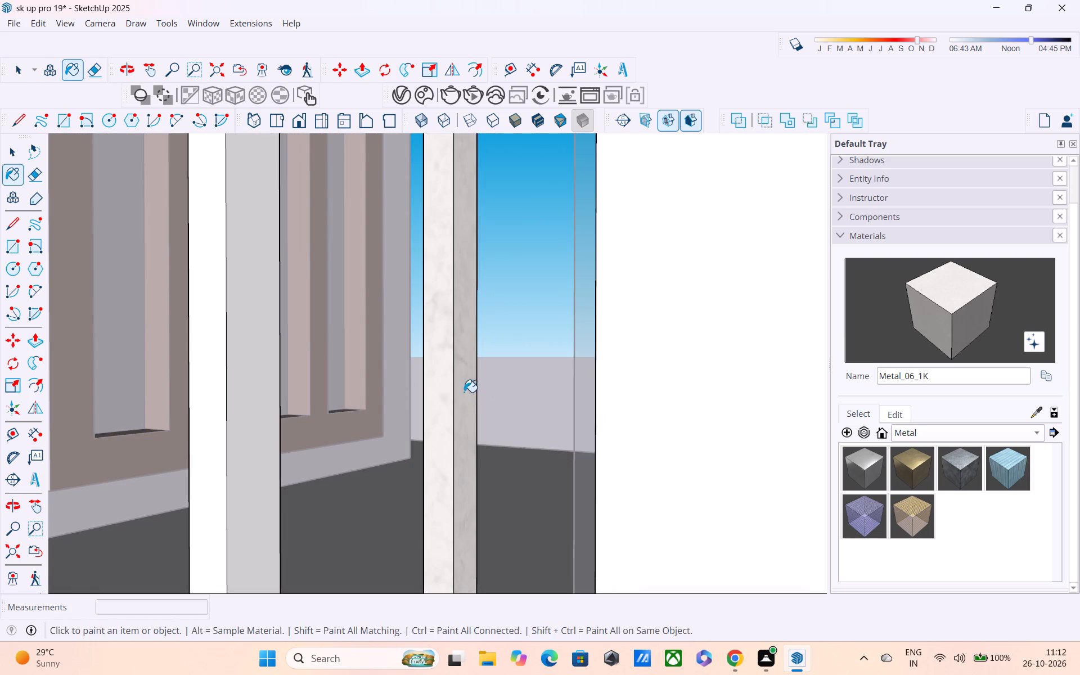
triple_click(243, 398)
Paint two more bare bar faces in the narrower bay near the central pillar with Metal_06_1K.
middle_drag(261, 421, 302, 423)
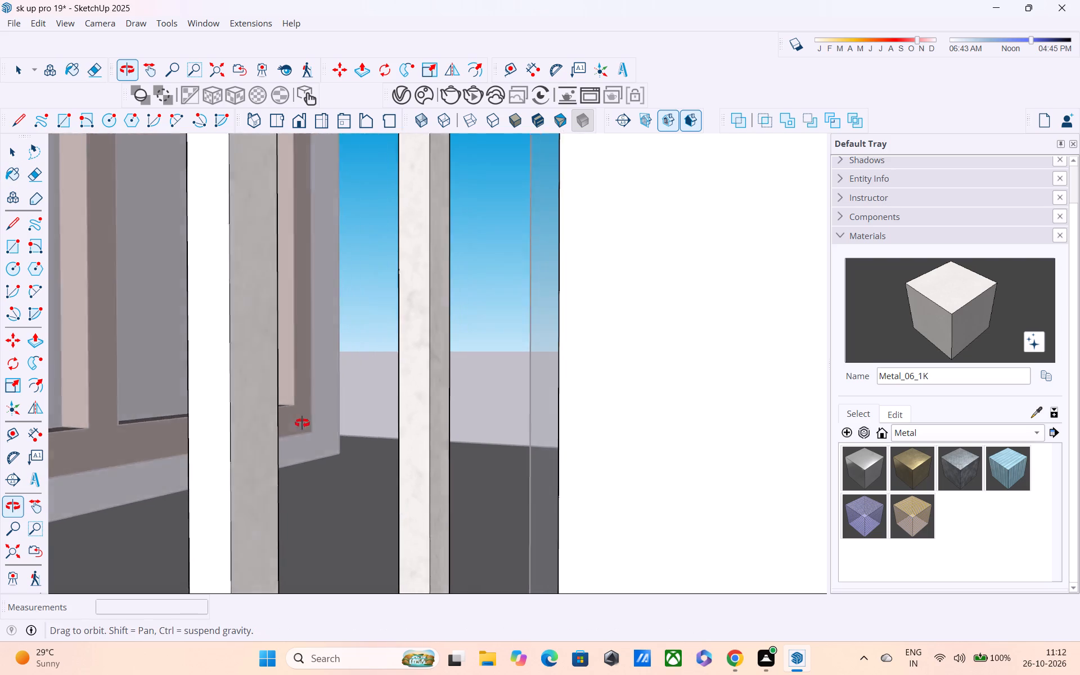
middle_drag(302, 423, 685, 412)
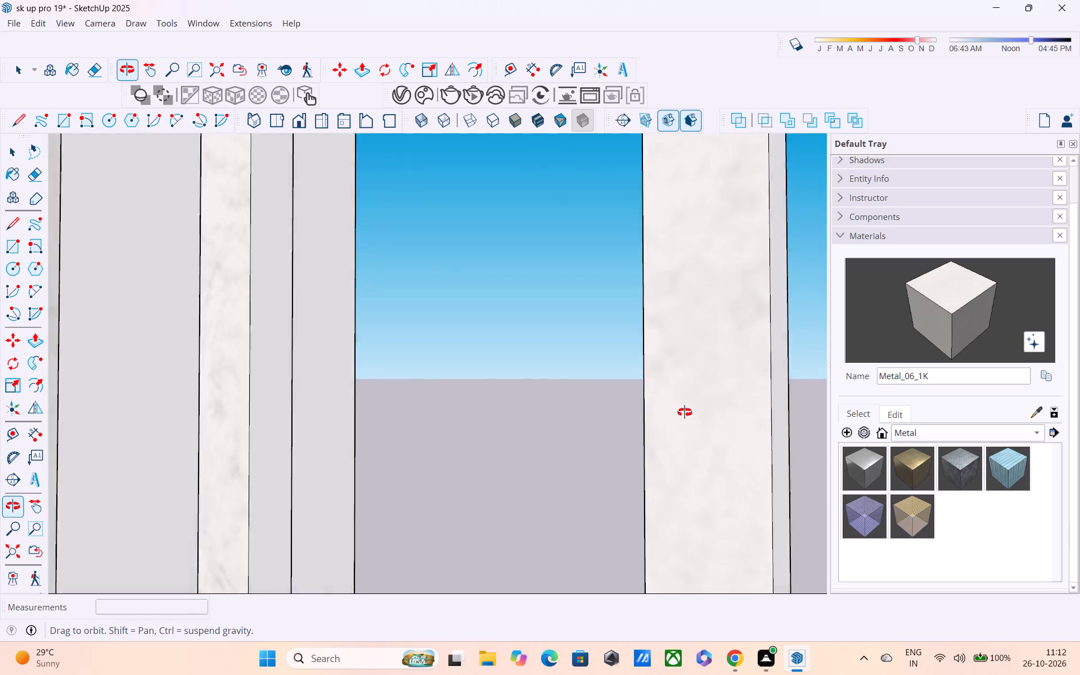
middle_drag(685, 412, 525, 424)
click(240, 405)
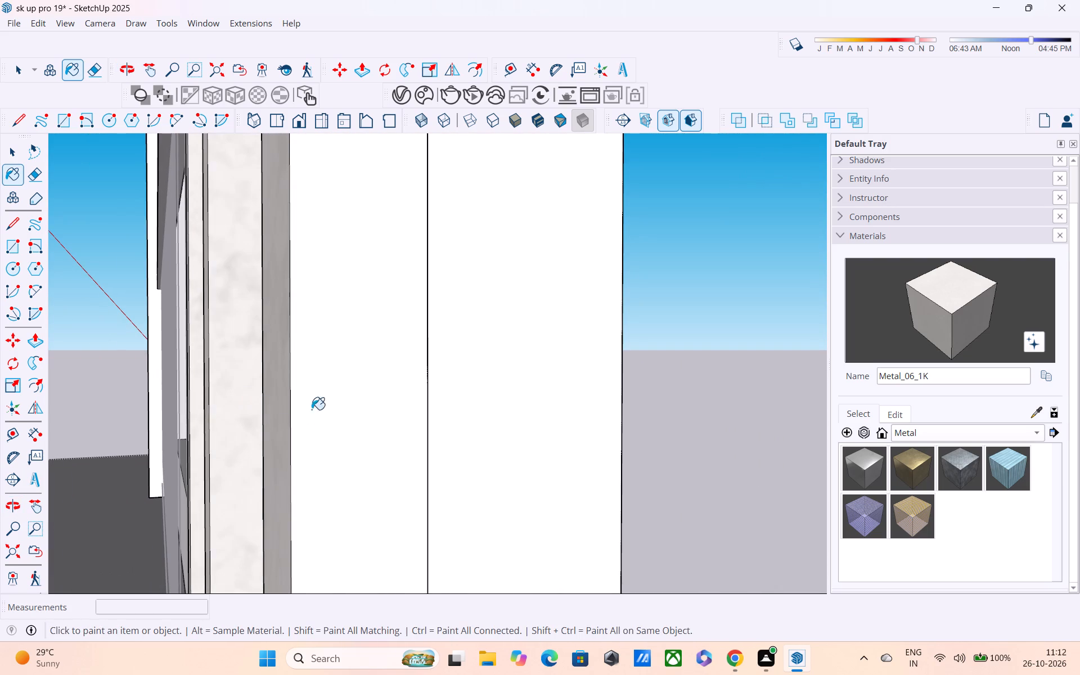
click(339, 408)
Examine the narrower-bay railing bars from the front and from both sides for faces still missing the metal material.
scroll(336, 413, down, 4)
middle_drag(346, 421, 442, 427)
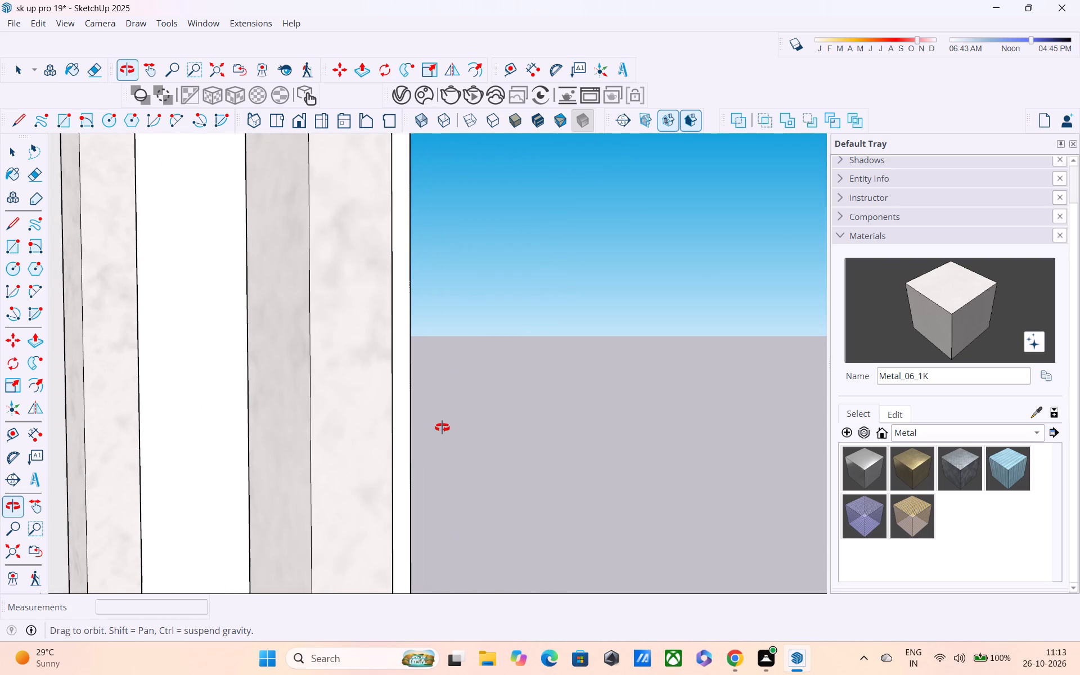
middle_drag(442, 427, 548, 422)
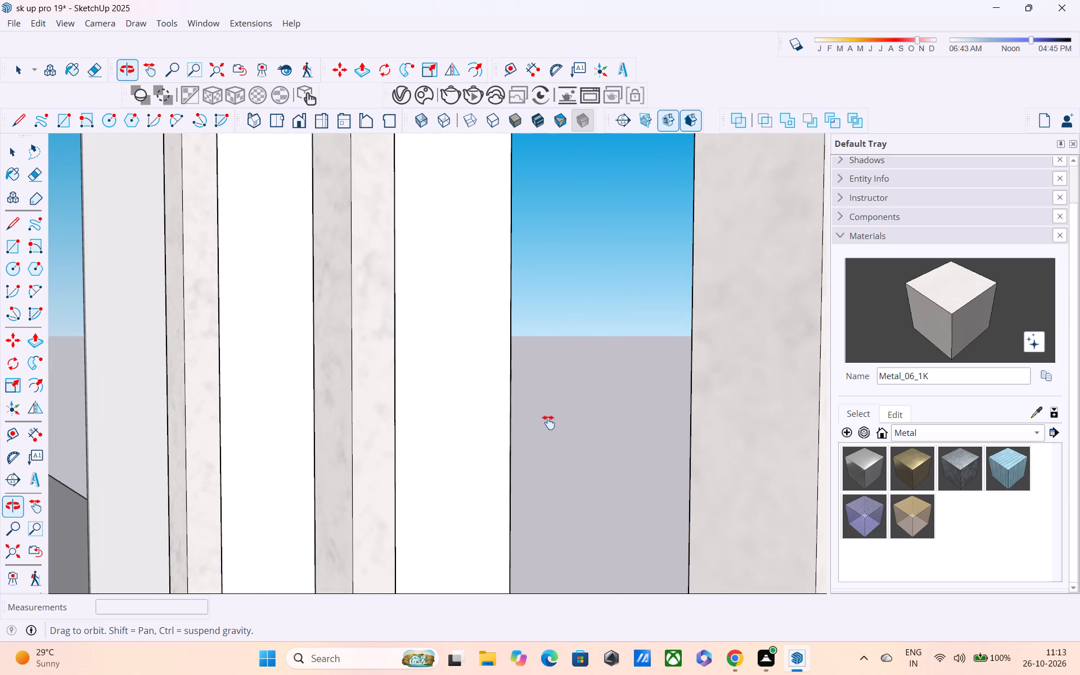
middle_drag(548, 422, 386, 423)
scroll(376, 423, down, 4)
scroll(444, 421, down, 4)
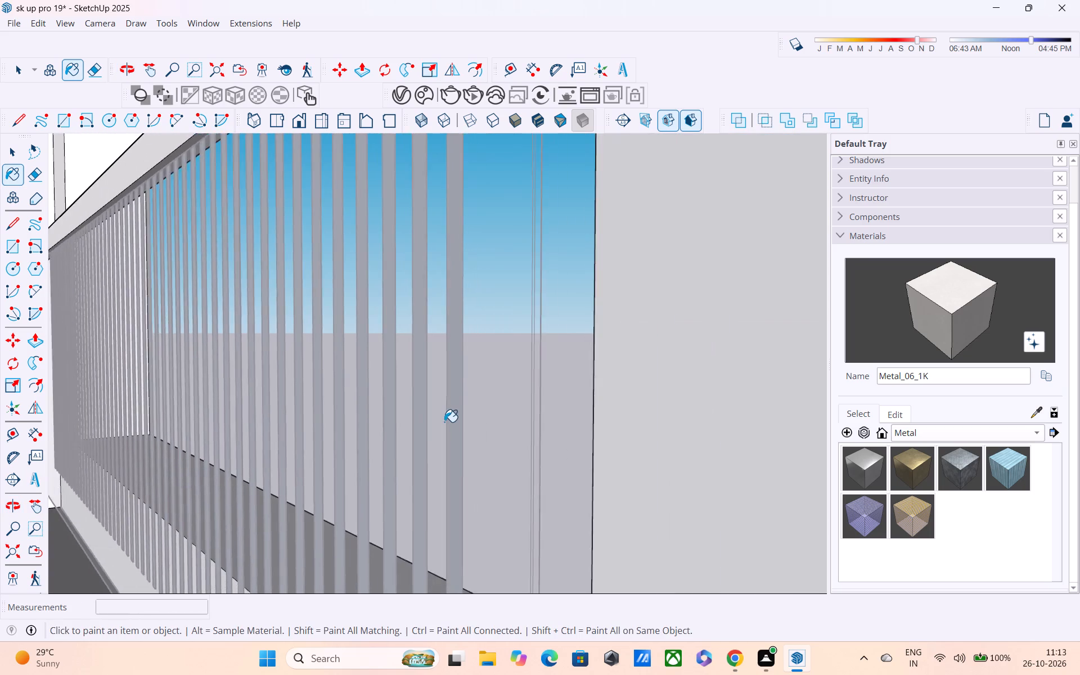
scroll(444, 422, down, 10)
middle_drag(592, 429, 454, 430)
scroll(543, 415, down, 4)
middle_drag(684, 399, 562, 408)
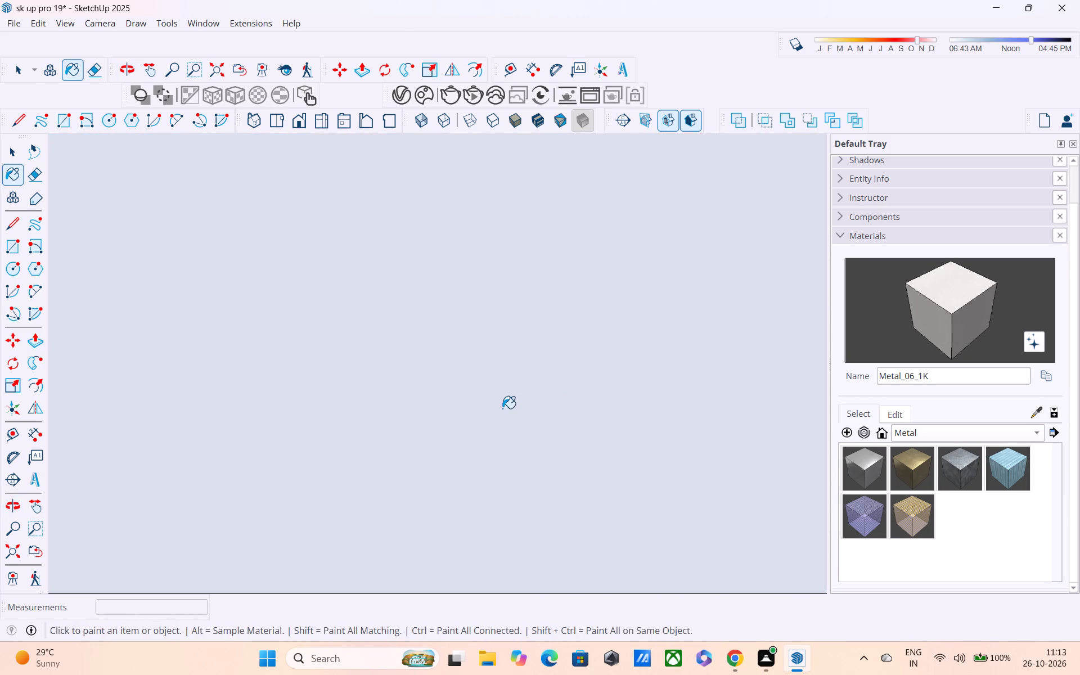
middle_drag(445, 425, 696, 409)
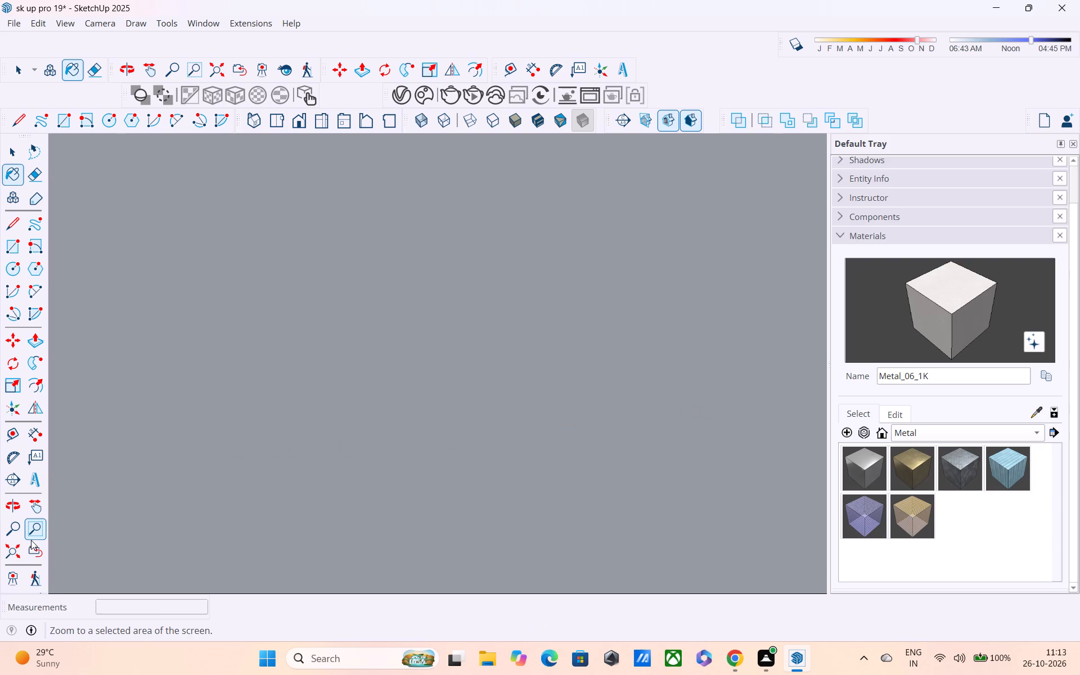
click(7, 550)
shift+middle_drag(201, 478, 539, 579)
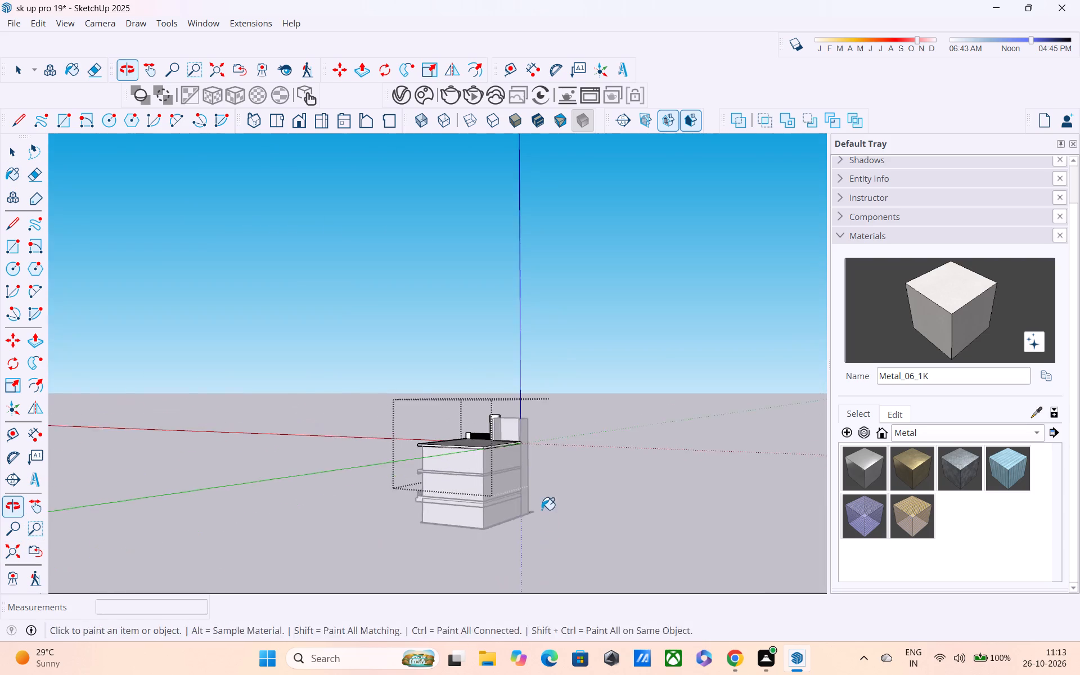
middle_drag(536, 505, 97, 508)
scroll(426, 461, up, 10)
scroll(519, 465, up, 5)
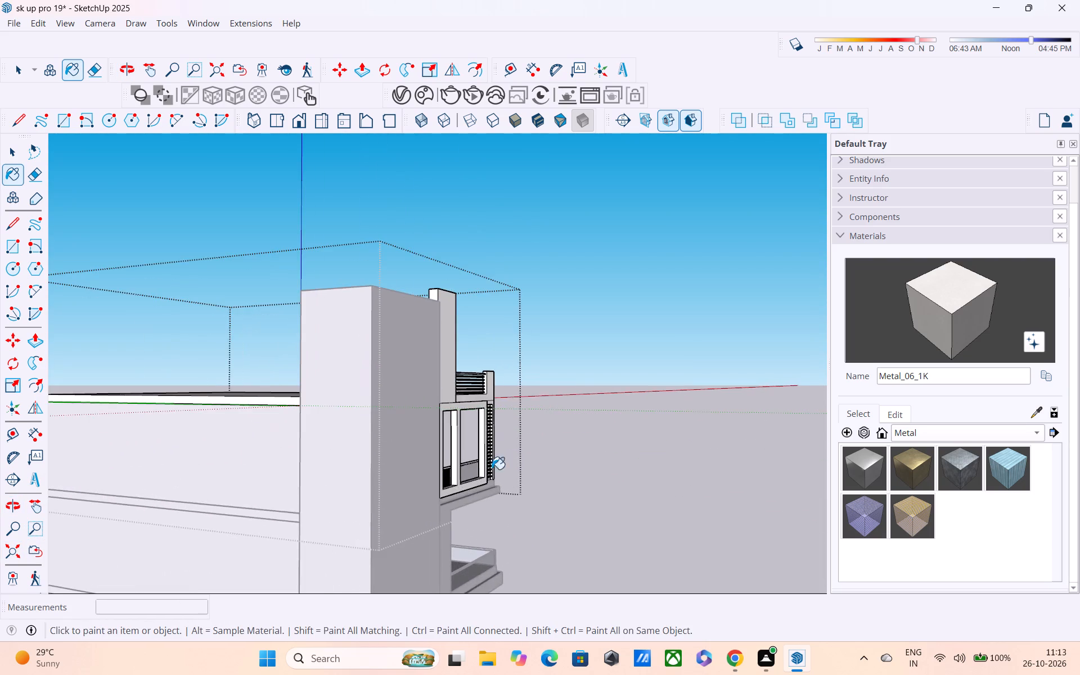
scroll(492, 469, up, 11)
scroll(431, 483, up, 5)
middle_drag(388, 487, 306, 503)
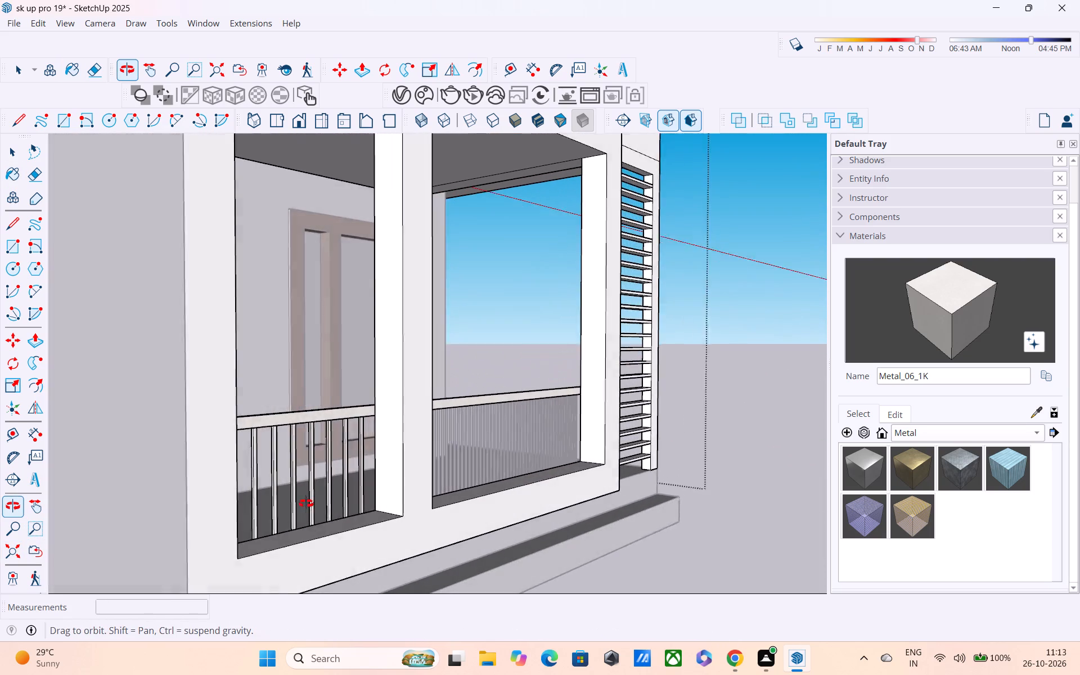
middle_drag(306, 503, 0, 524)
scroll(189, 467, up, 4)
scroll(132, 464, up, 4)
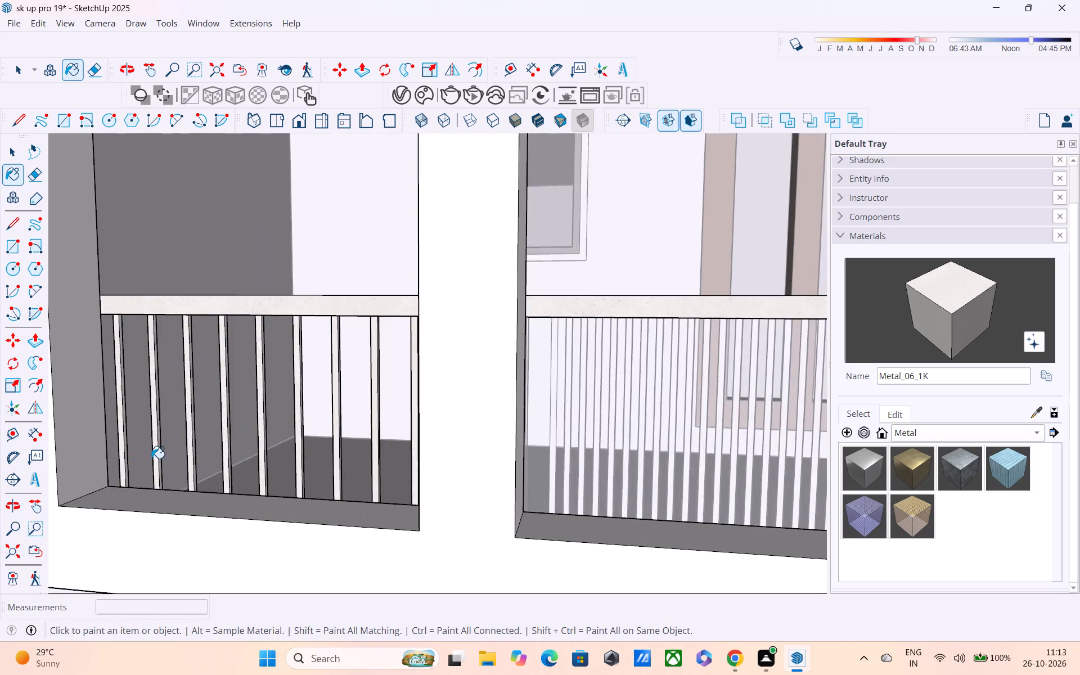
scroll(166, 458, up, 5)
middle_drag(101, 460, 0, 494)
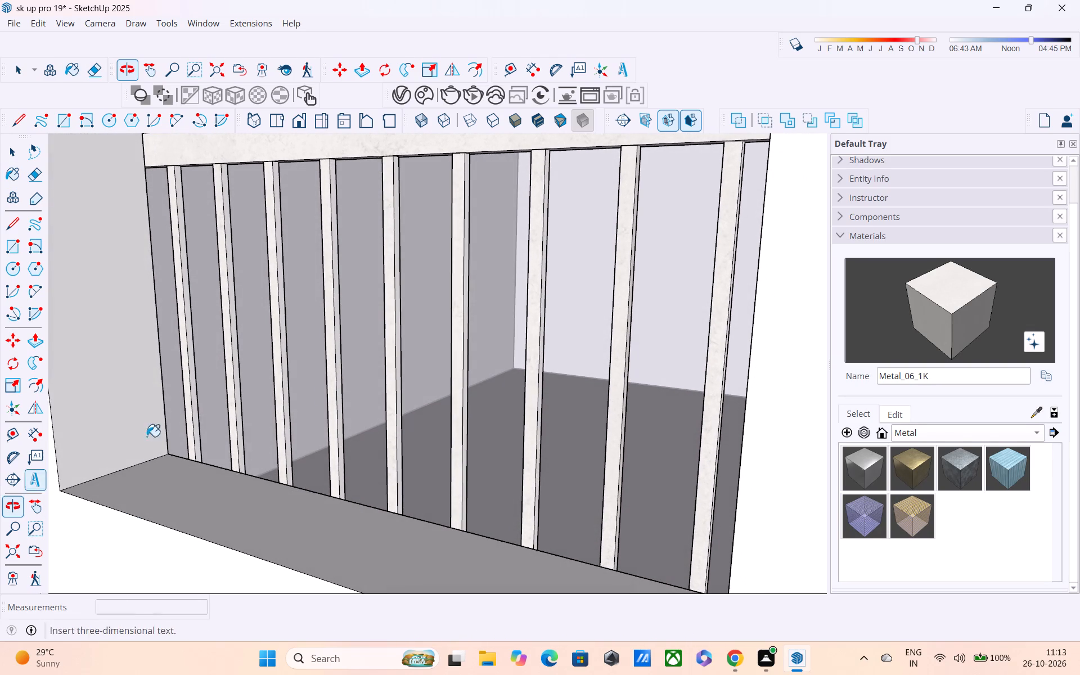
middle_drag(364, 384, 247, 331)
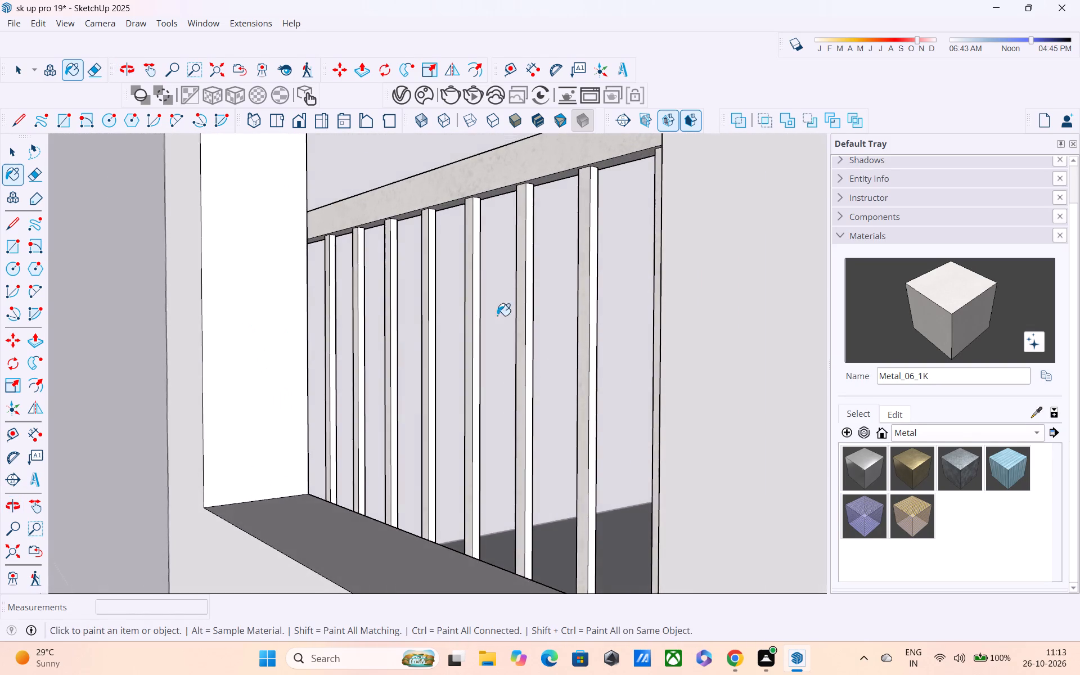
scroll(511, 316, up, 4)
scroll(551, 312, down, 8)
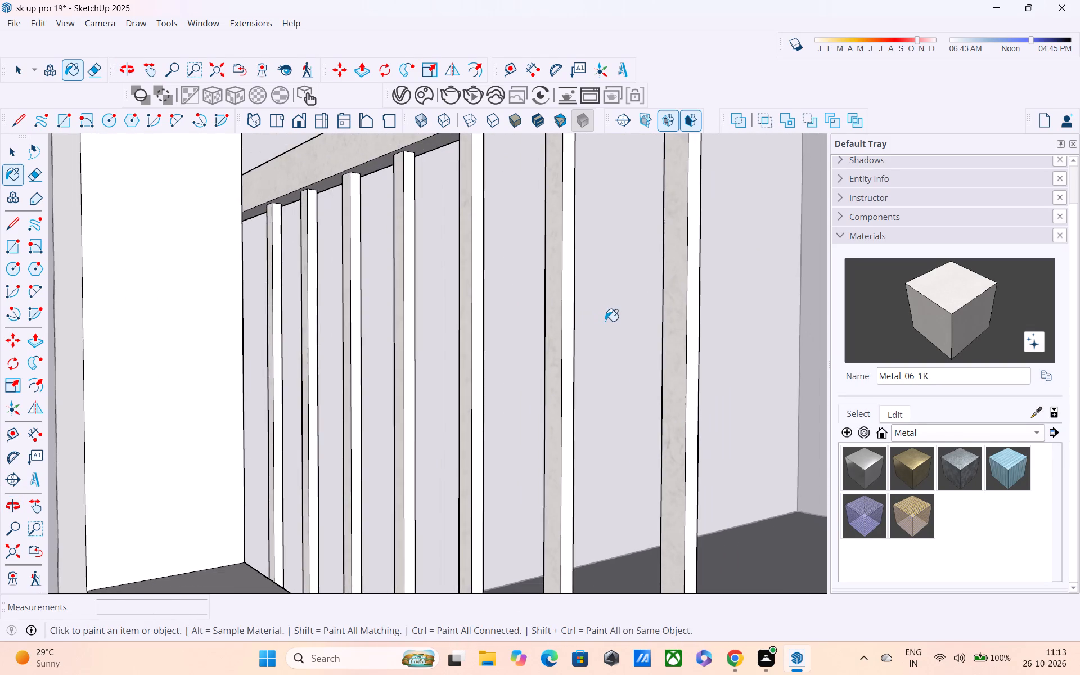
scroll(609, 321, down, 5)
middle_drag(623, 327, 715, 344)
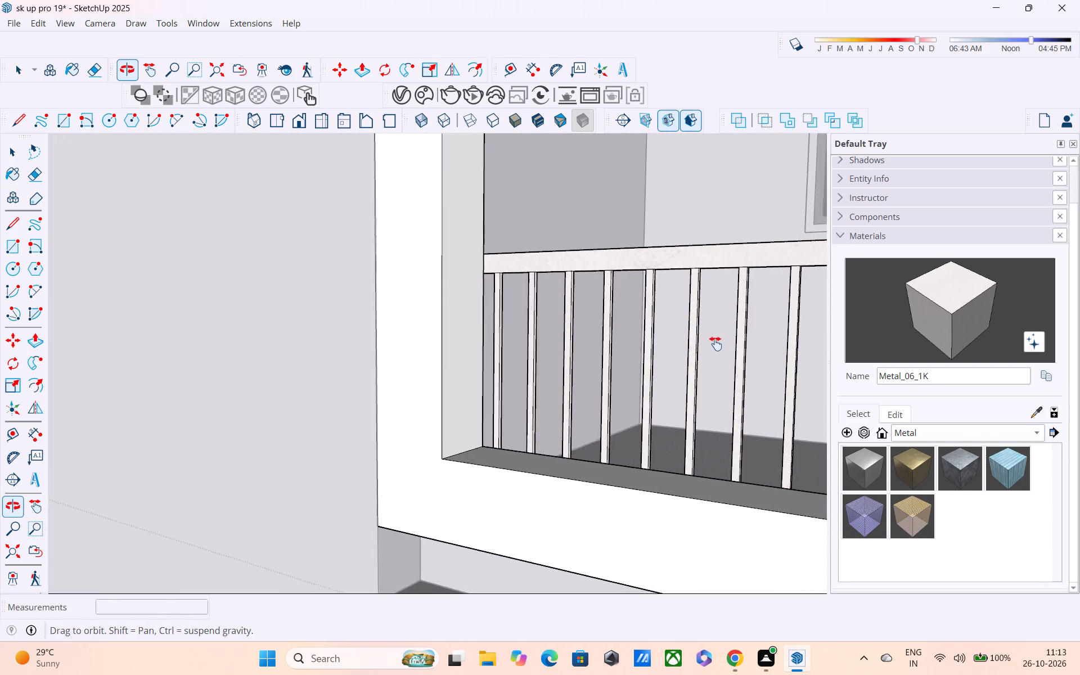
middle_drag(715, 344, 521, 350)
middle_drag(501, 355, 1079, 308)
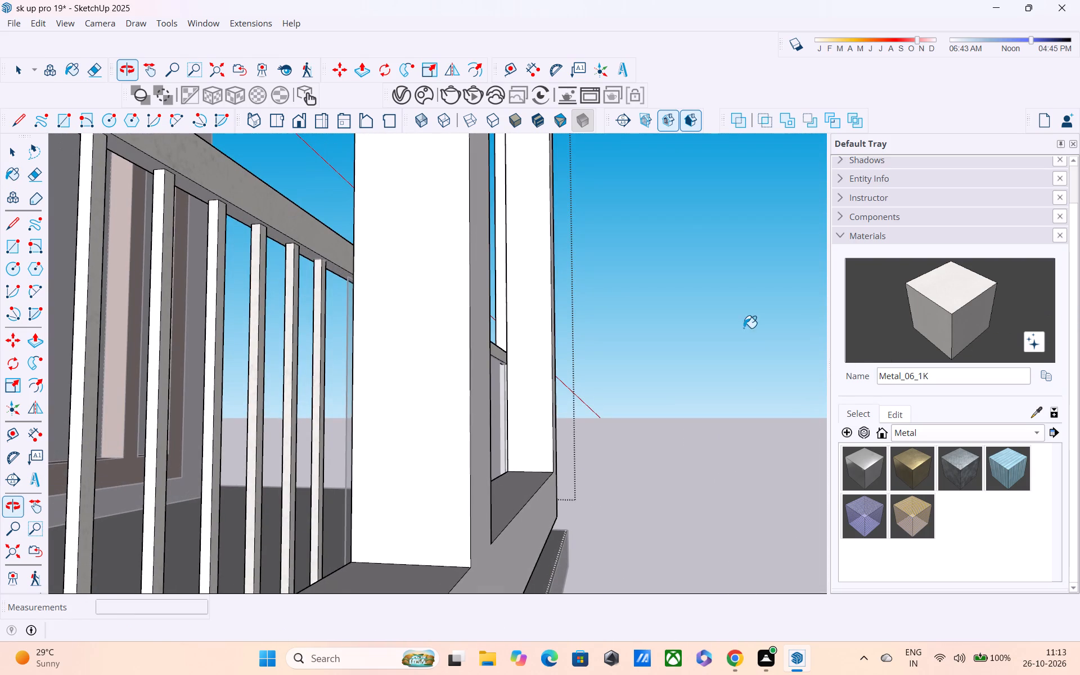
shift+middle_drag(423, 361, 466, 371)
scroll(224, 382, up, 2)
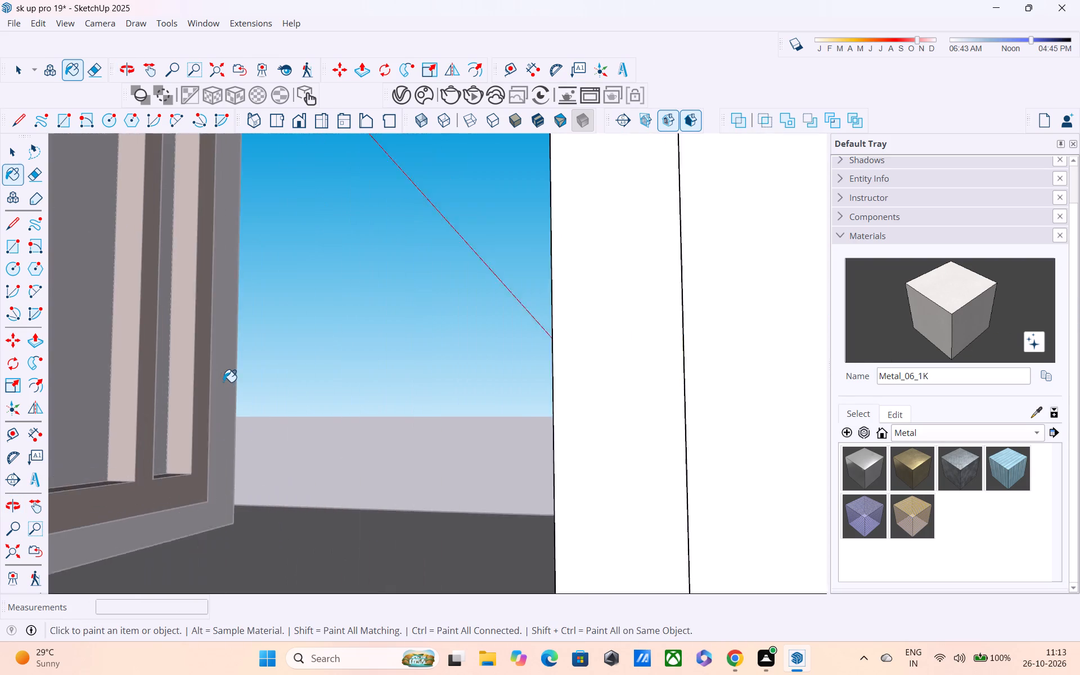
scroll(223, 382, up, 1)
scroll(229, 379, down, 2)
middle_drag(281, 375, 309, 375)
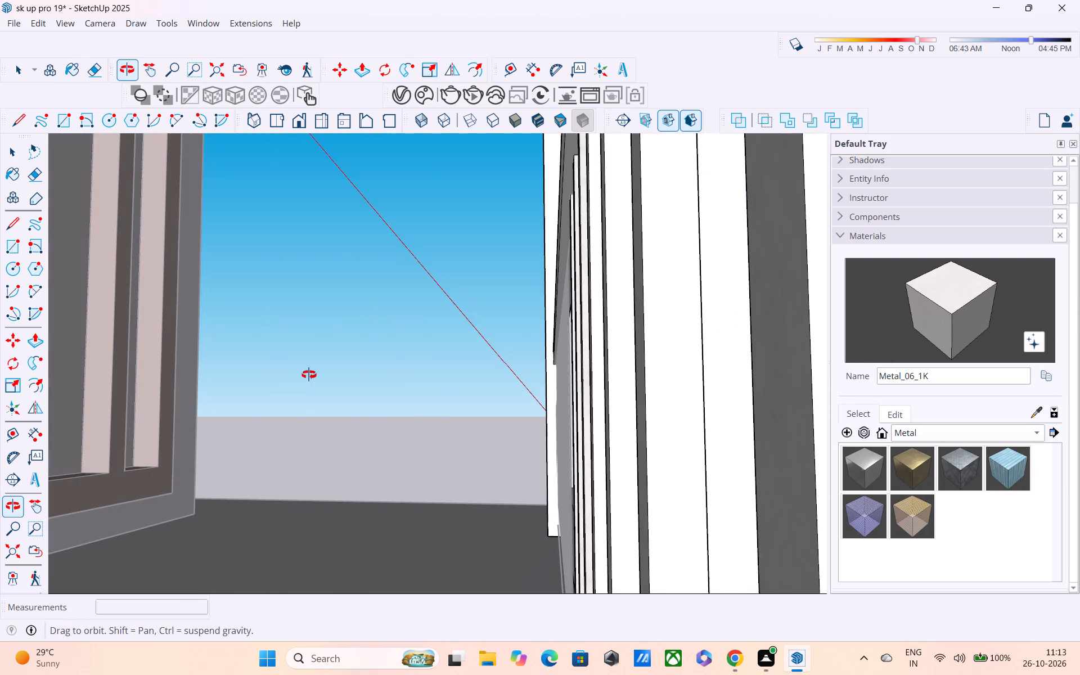
middle_drag(309, 375, 313, 376)
scroll(391, 376, down, 3)
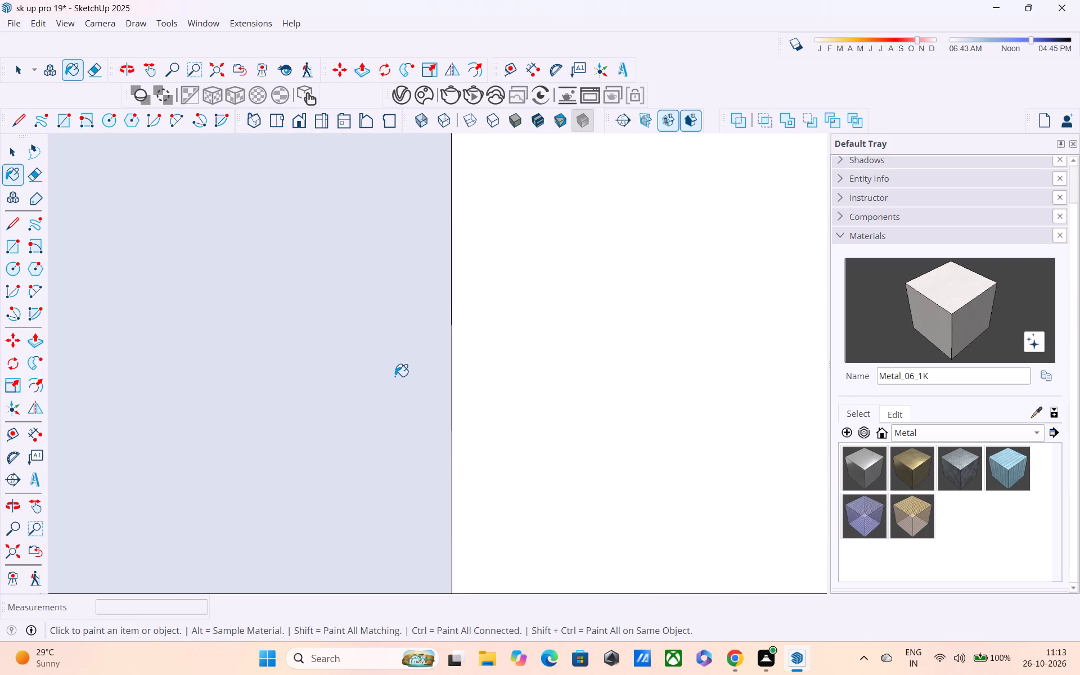
Stop painting and leave the balcony group.
click(13, 544)
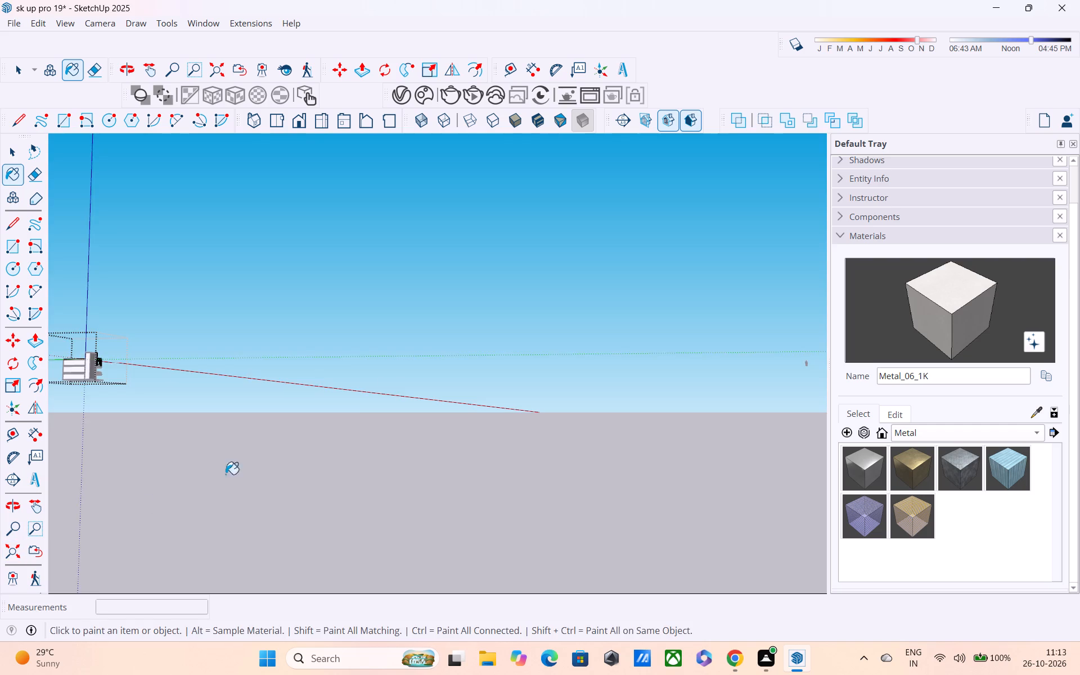
scroll(402, 384, down, 2)
middle_drag(392, 384, 83, 445)
scroll(261, 363, up, 12)
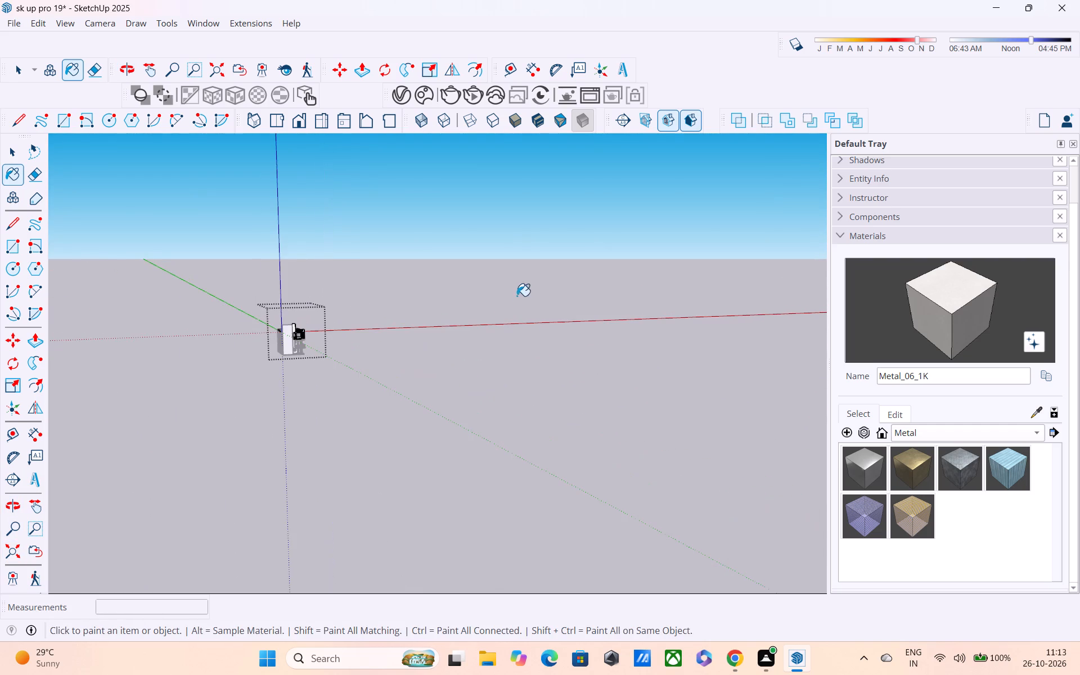
key(space)
click(446, 290)
Delete the thin vertical bar in front of the window frame's outer edge in the wider bay, including its face and both edges.
scroll(354, 345, up, 10)
scroll(232, 337, up, 6)
middle_drag(331, 330, 327, 330)
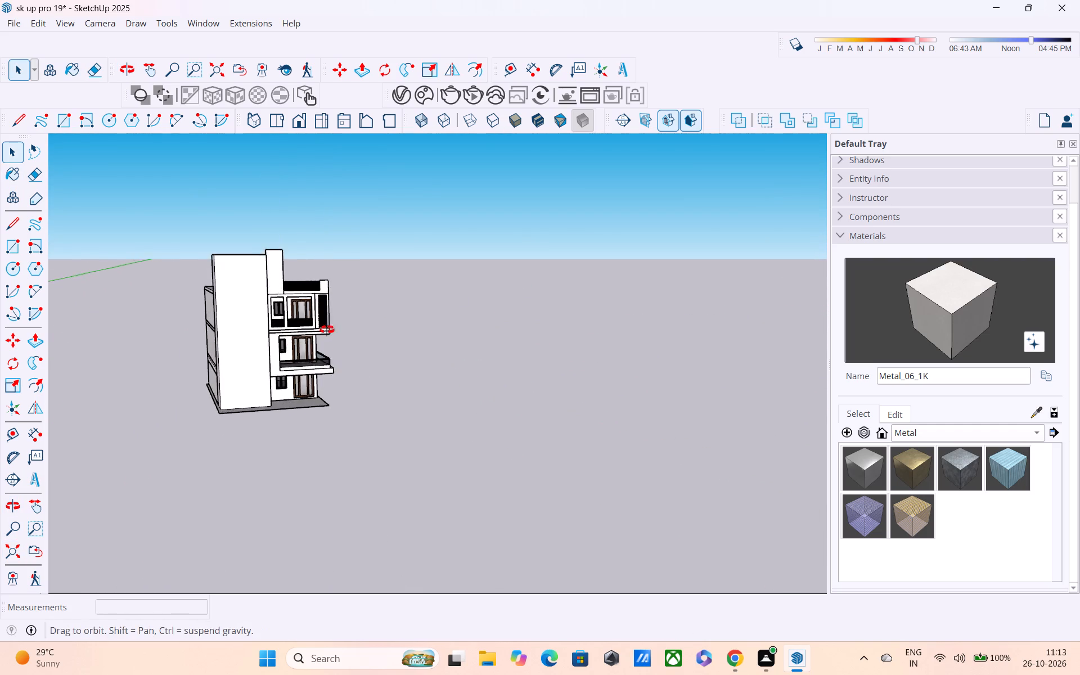
middle_drag(327, 330, 246, 334)
scroll(314, 316, up, 11)
middle_click(322, 316)
scroll(327, 310, down, 4)
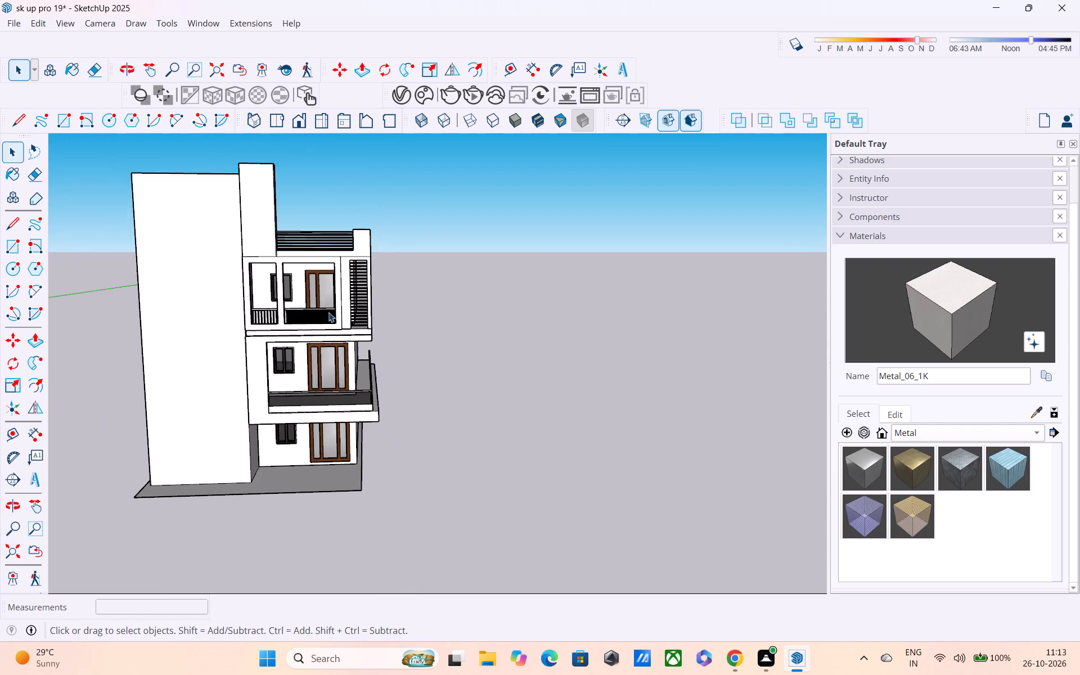
shift+middle_drag(329, 313, 411, 381)
scroll(414, 381, up, 9)
middle_drag(395, 371, 397, 297)
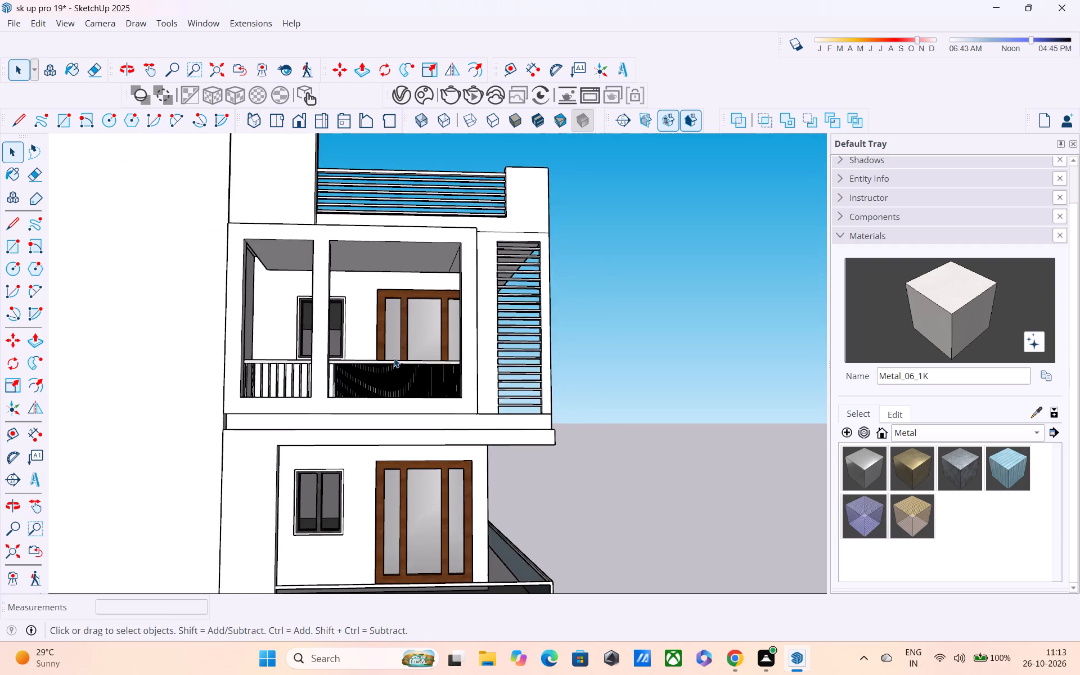
shift+scroll(394, 358, up, 2)
shift+middle_drag(394, 358, 460, 334)
scroll(409, 391, up, 14)
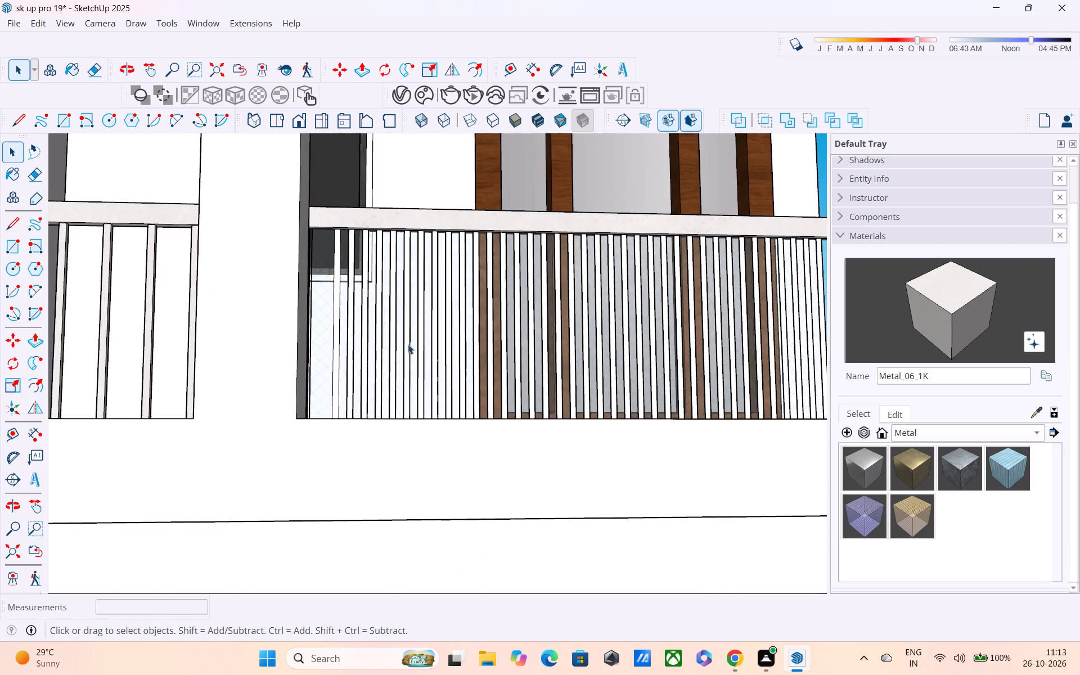
scroll(407, 344, up, 5)
shift+click(362, 329)
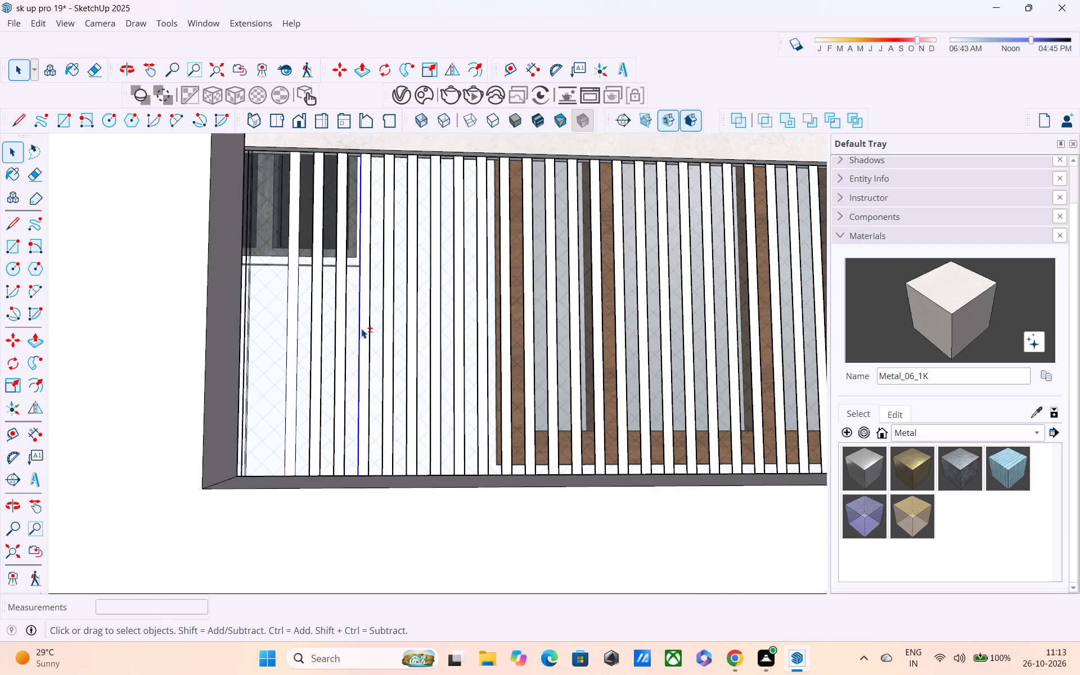
shift+click(367, 338)
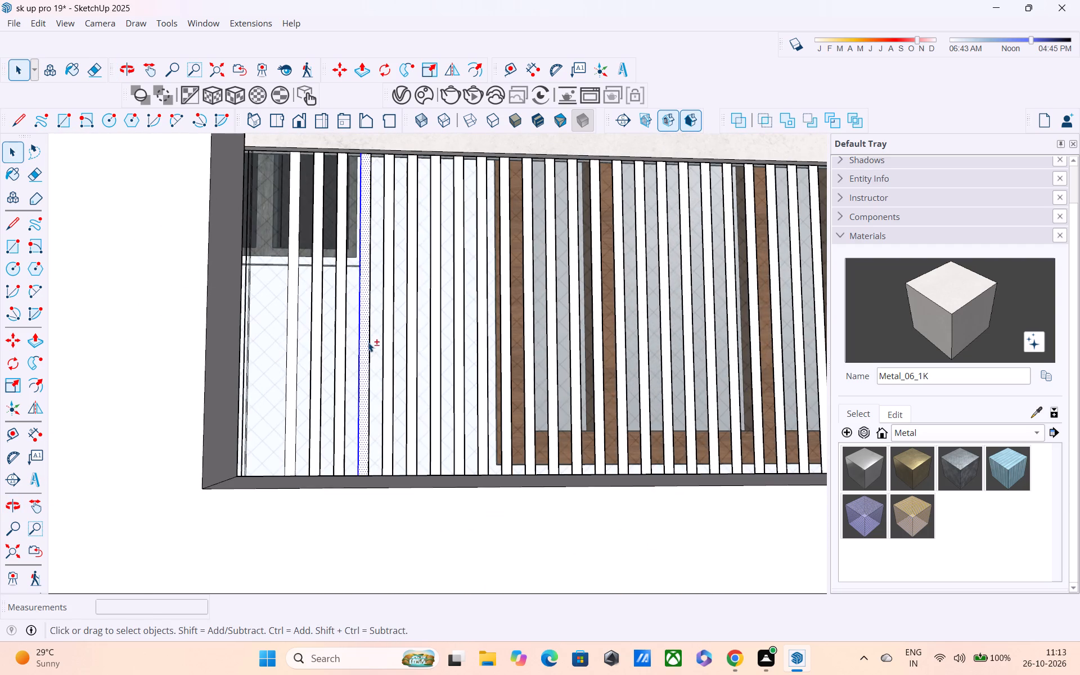
shift+click(370, 357)
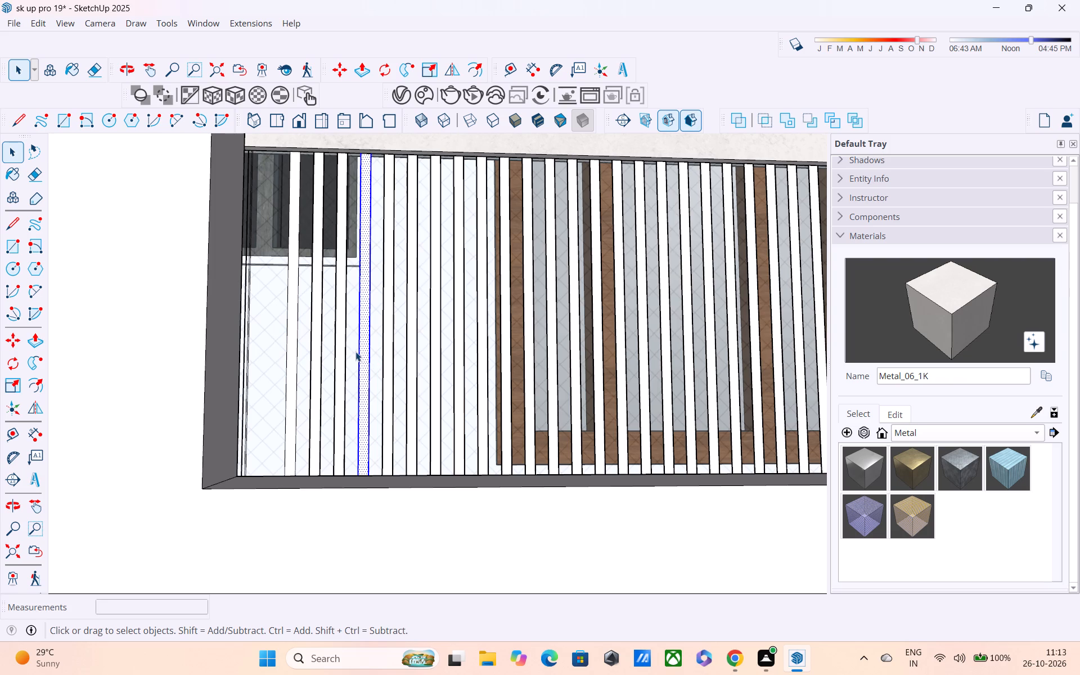
key(Delete)
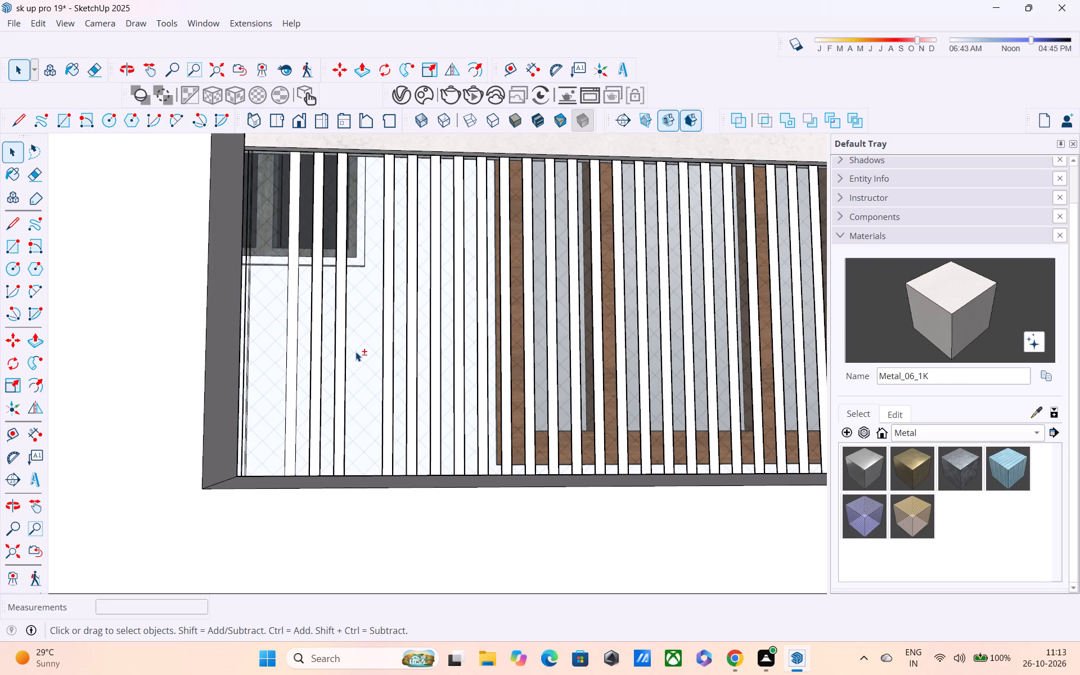
Delete the middle of the three wider-bay bars standing in front of the window, with its face and both edges.
shift+scroll(355, 352, up, 2)
shift+click(316, 363)
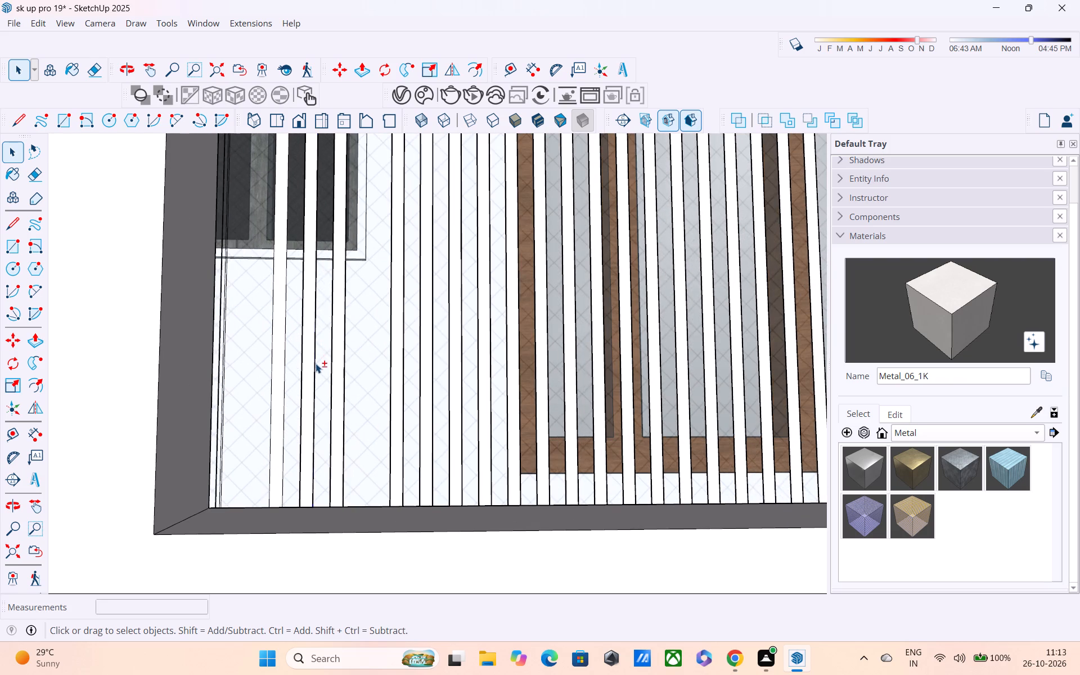
shift+click(305, 349)
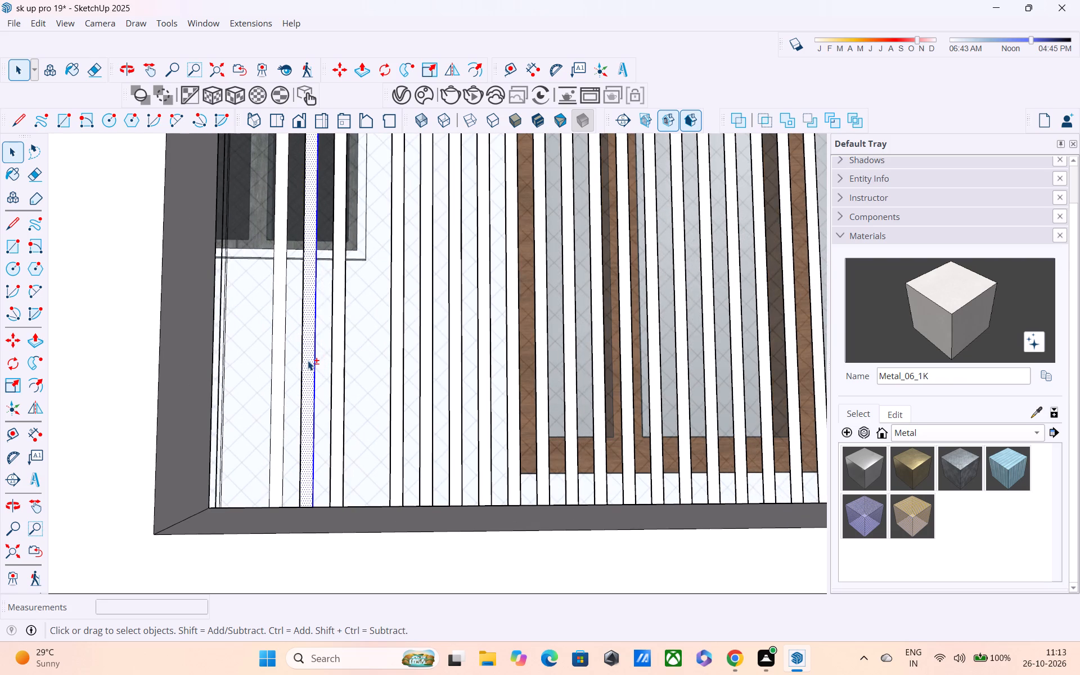
shift+click(303, 354)
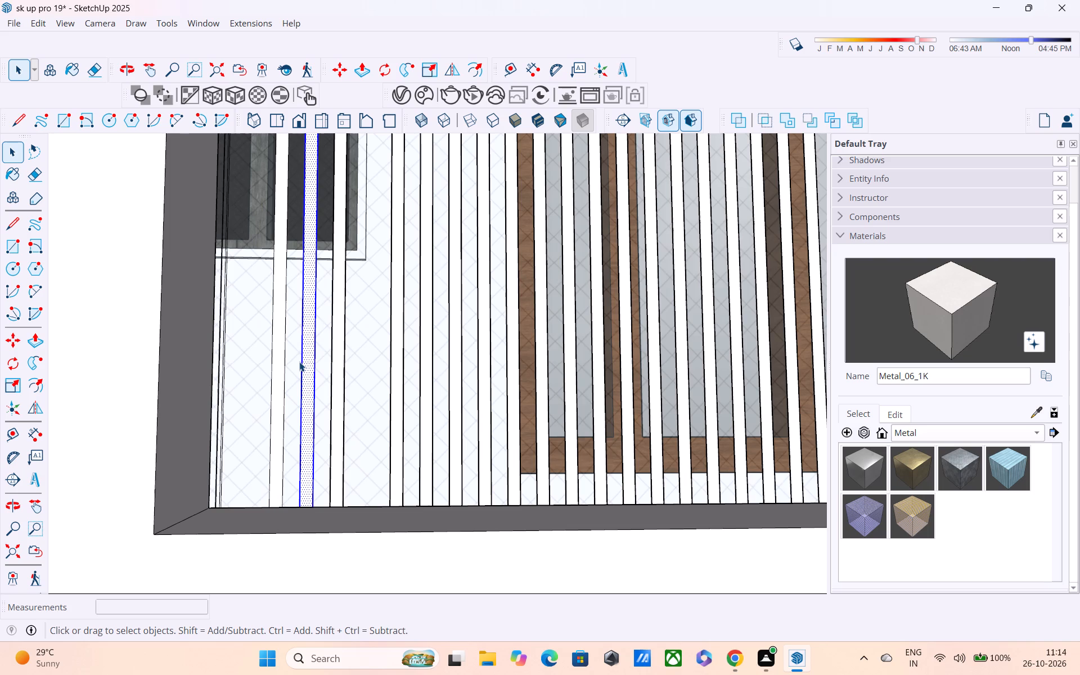
key(Delete)
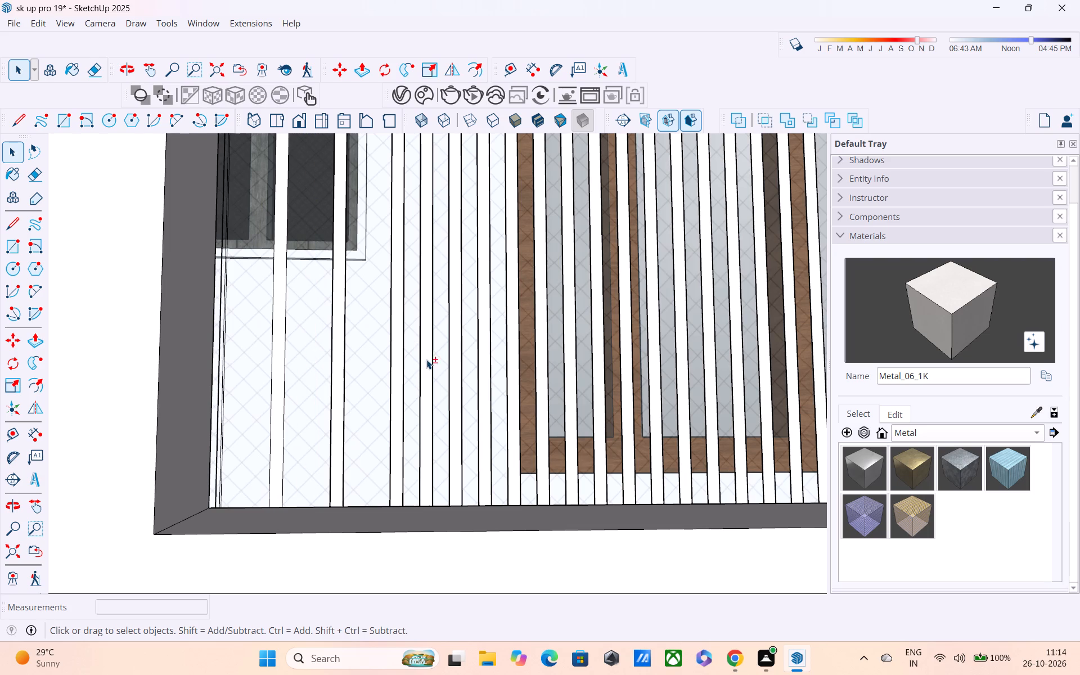
Delete two alternate vertical bars between the window and the wooden-framed opening, including their faces and both edges.
shift+click(431, 366)
shift+click(422, 349)
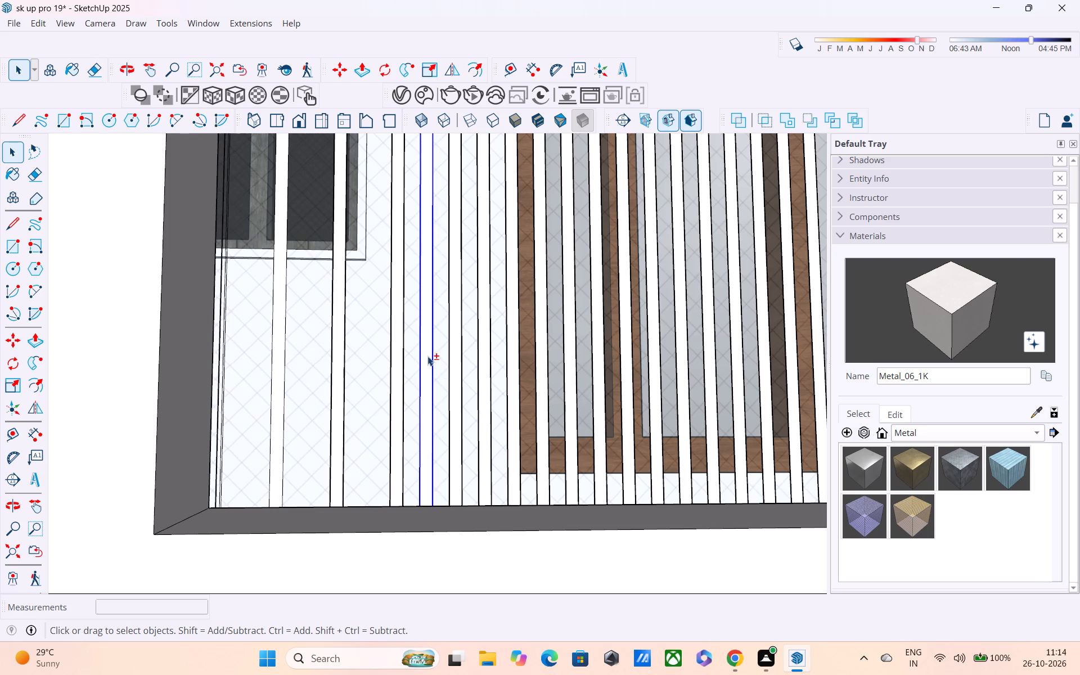
shift+click(427, 356)
shift+click(485, 393)
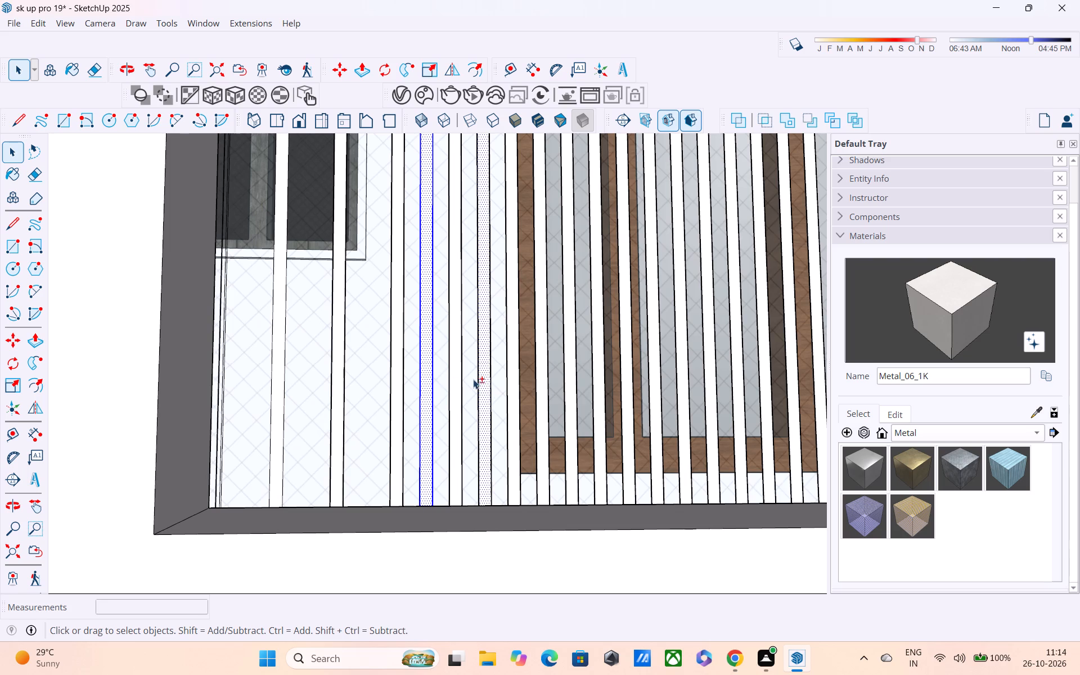
shift+click(480, 385)
shift+click(489, 393)
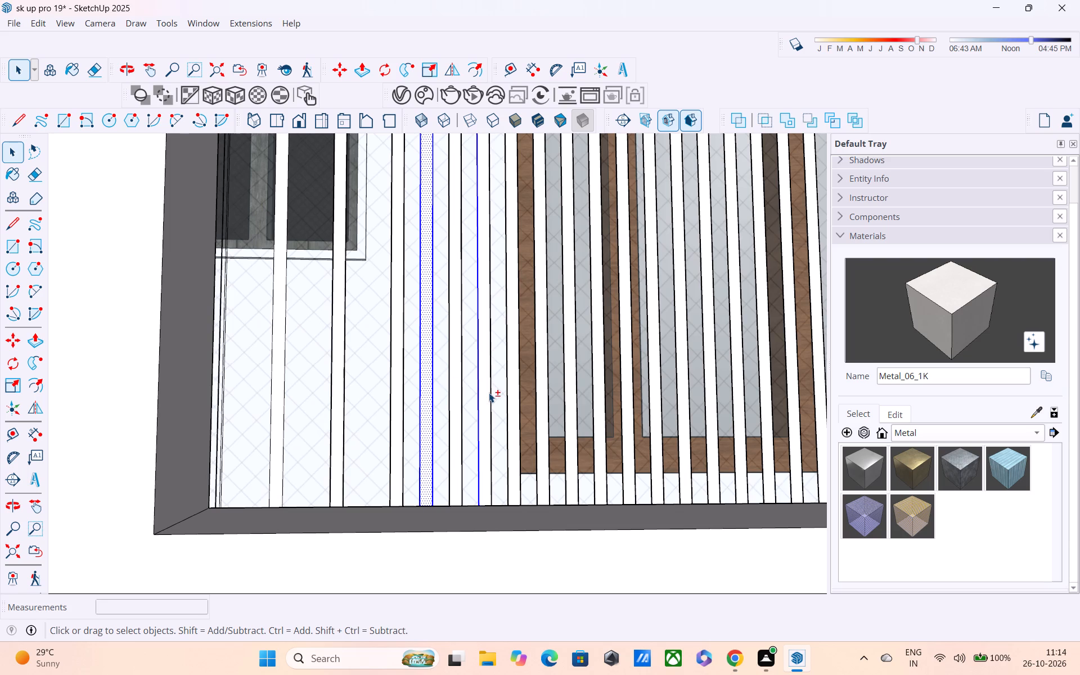
shift+click(490, 395)
shift+click(485, 394)
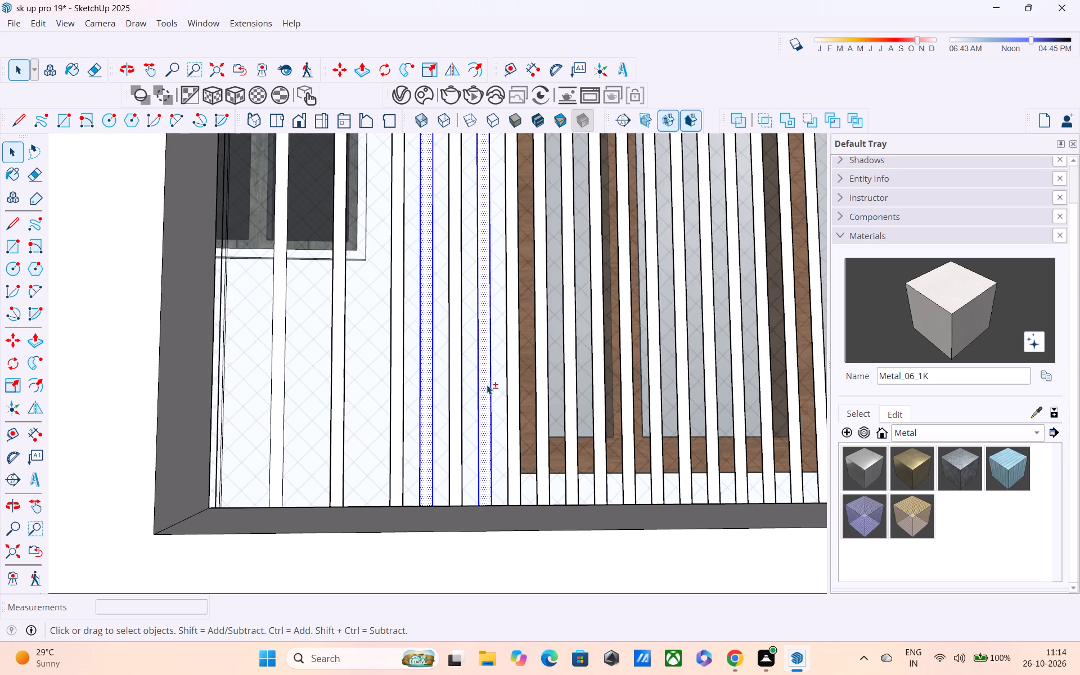
key(Delete)
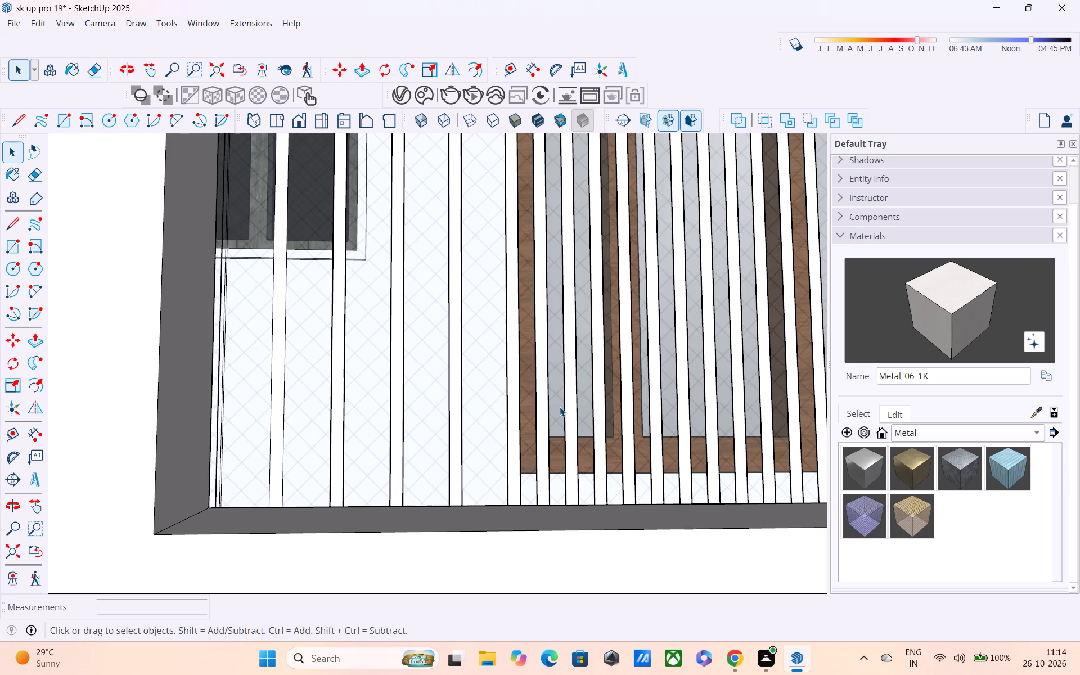
Select three alternate railing bars, starting at the near edge of the wooden frame, each with its face and both edges.
shift+click(543, 354)
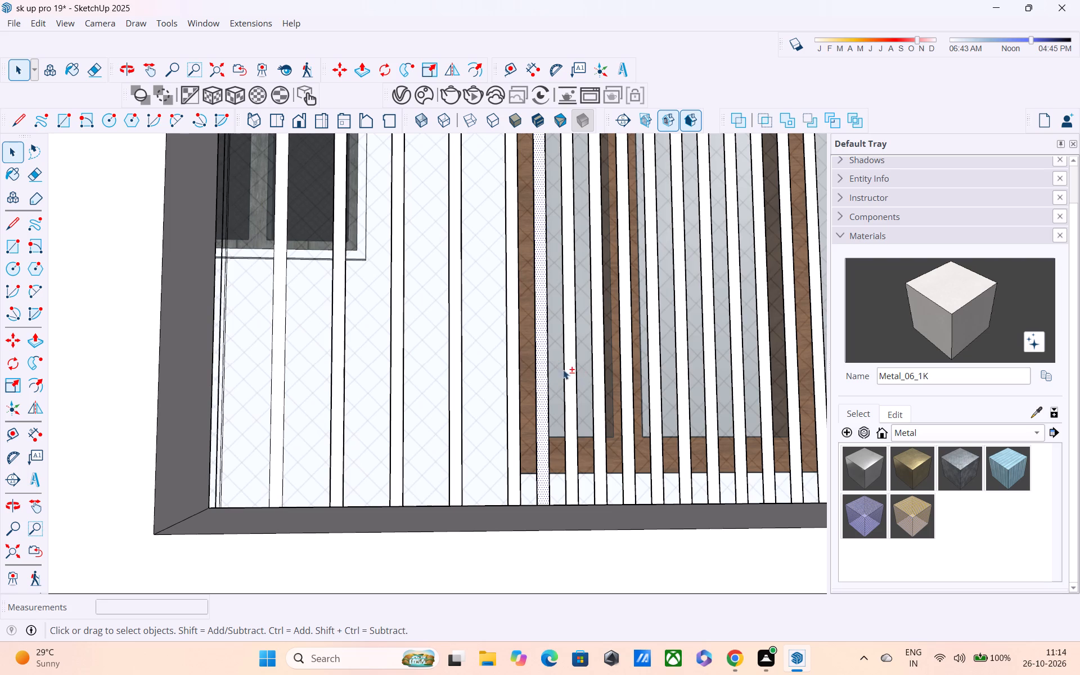
shift+click(547, 360)
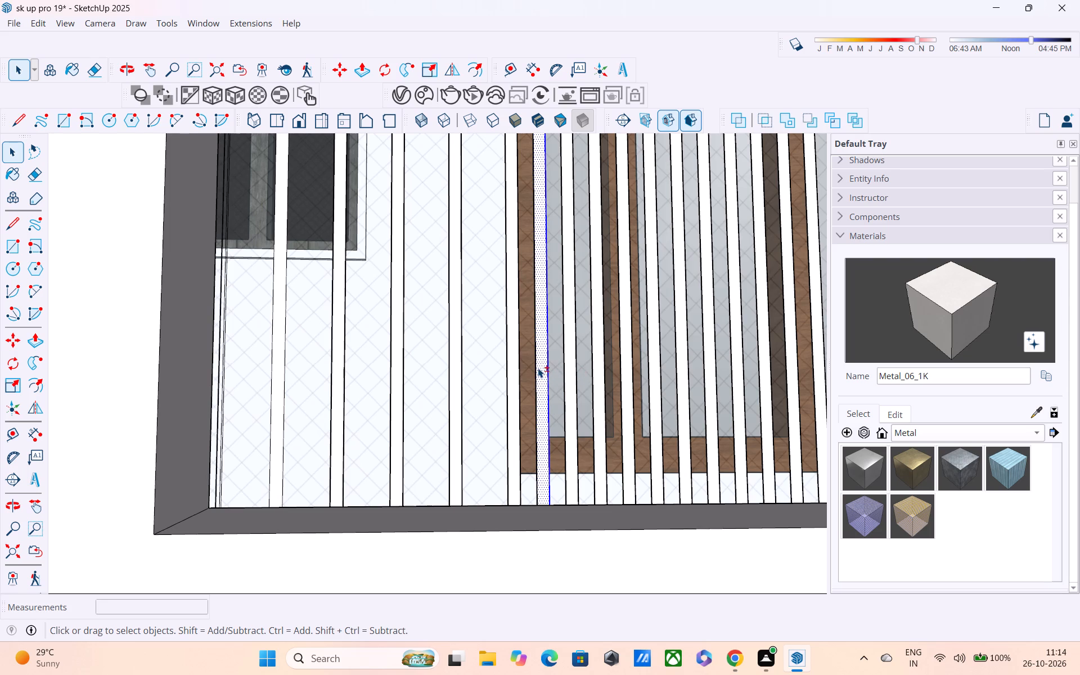
shift+click(538, 368)
shift+click(542, 373)
shift+scroll(542, 383, up, 3)
shift+click(534, 359)
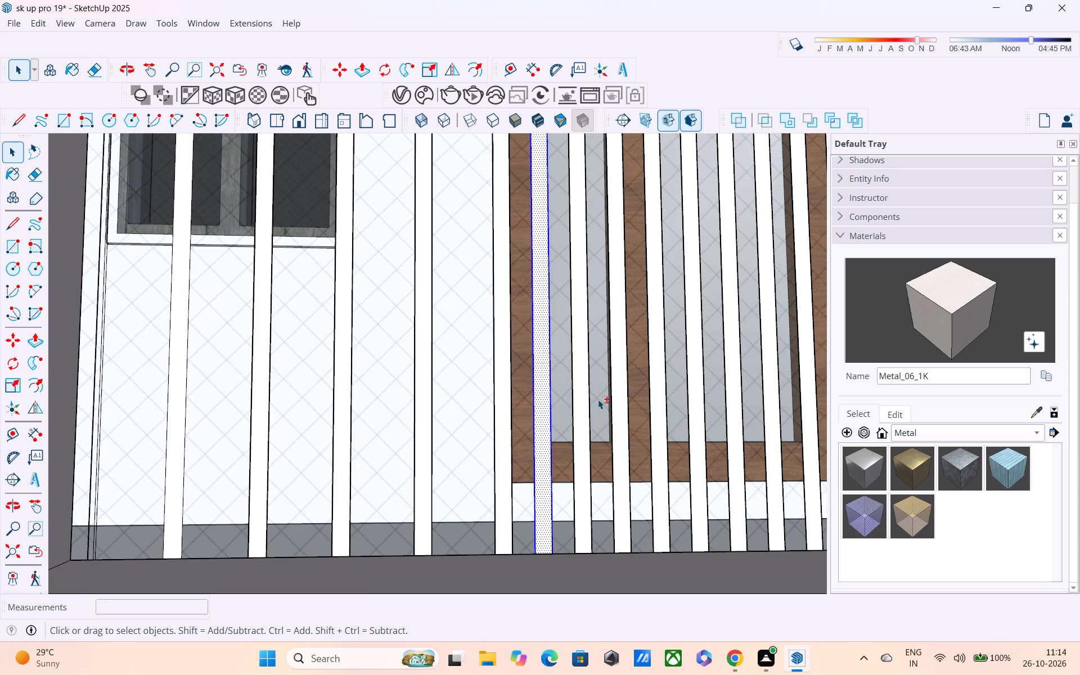
shift+click(618, 389)
shift+click(612, 371)
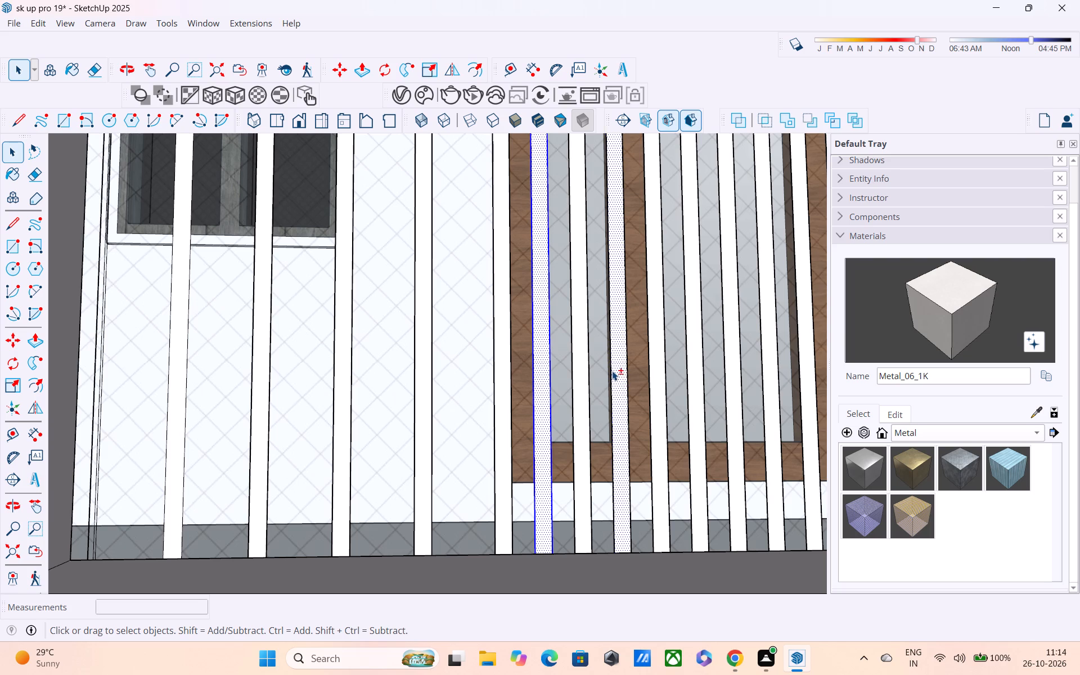
shift+click(629, 380)
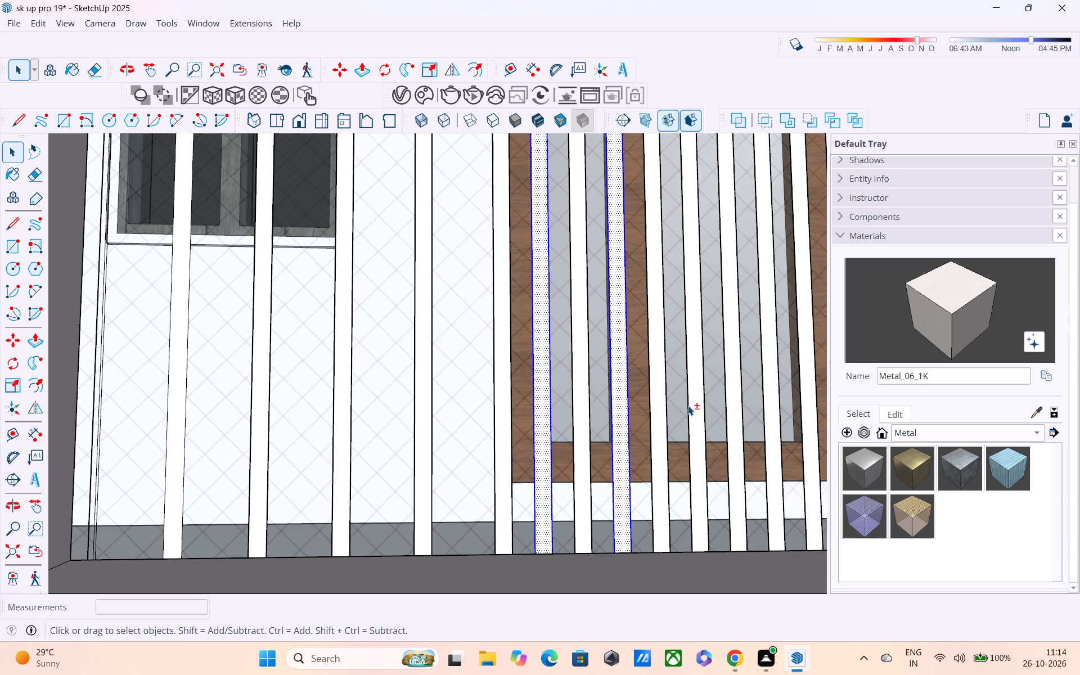
shift+click(694, 409)
shift+click(688, 386)
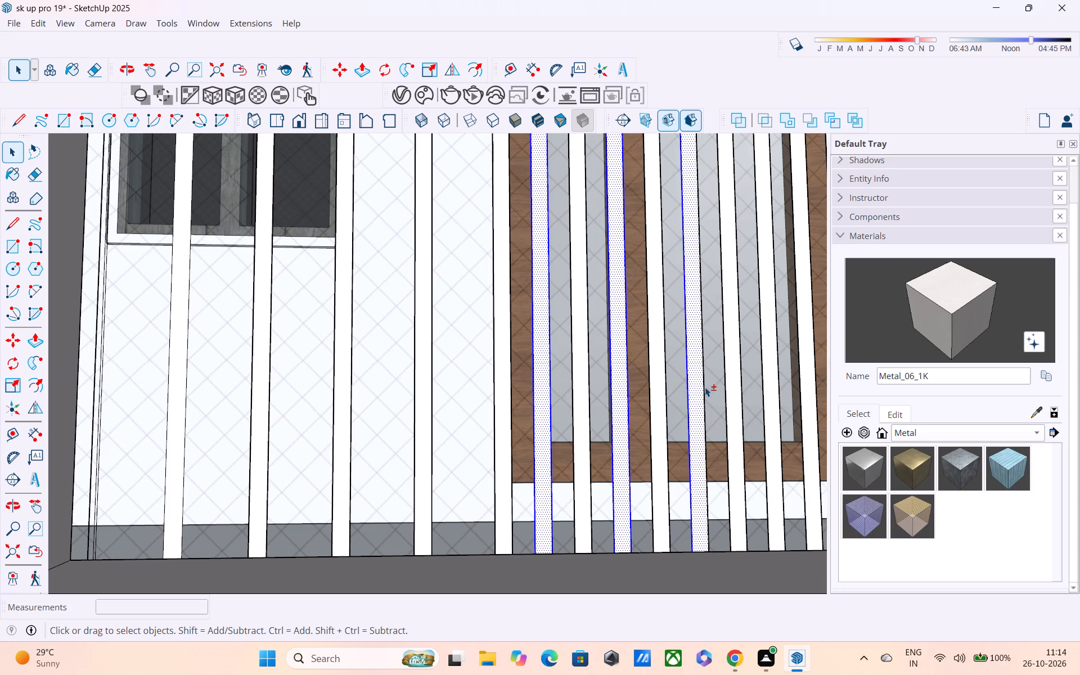
shift+click(704, 384)
Add the bar directly beside the last selected one and the second bar beyond it to the selection, with faces and edges.
shift+middle_drag(705, 413, 620, 419)
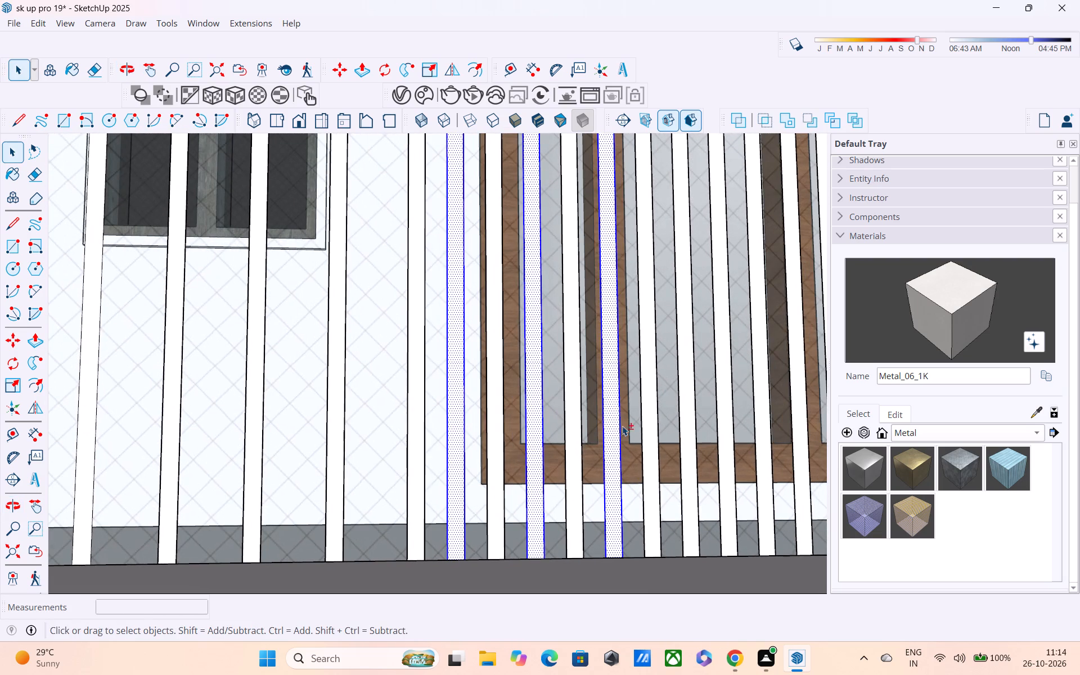
shift+click(655, 467)
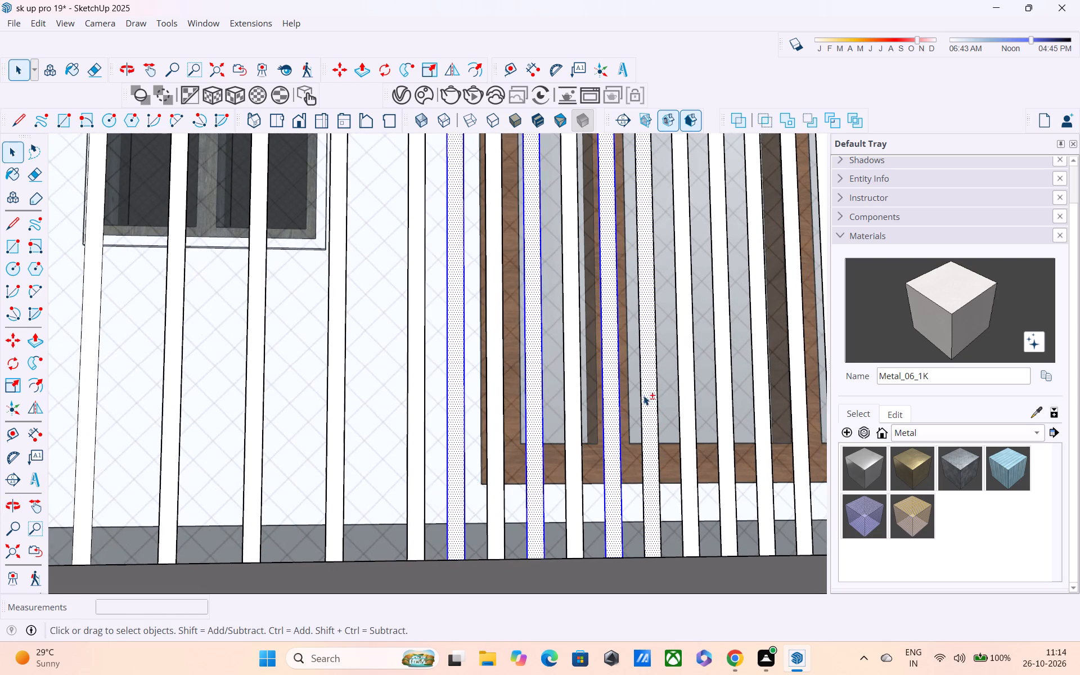
shift+click(642, 392)
shift+click(659, 417)
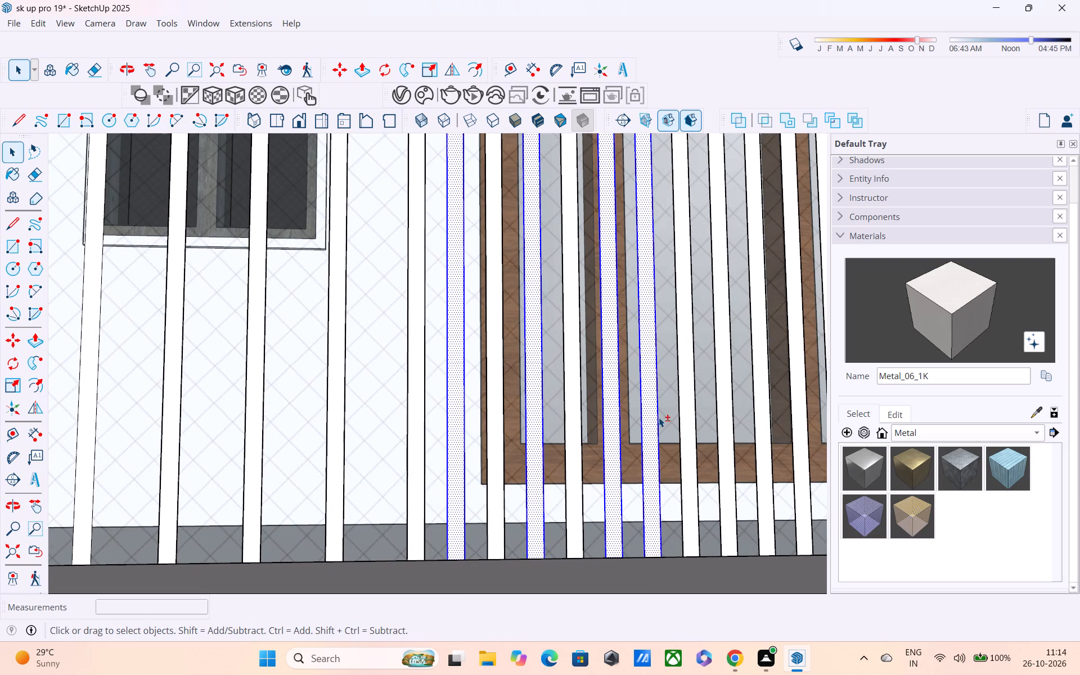
shift+click(733, 463)
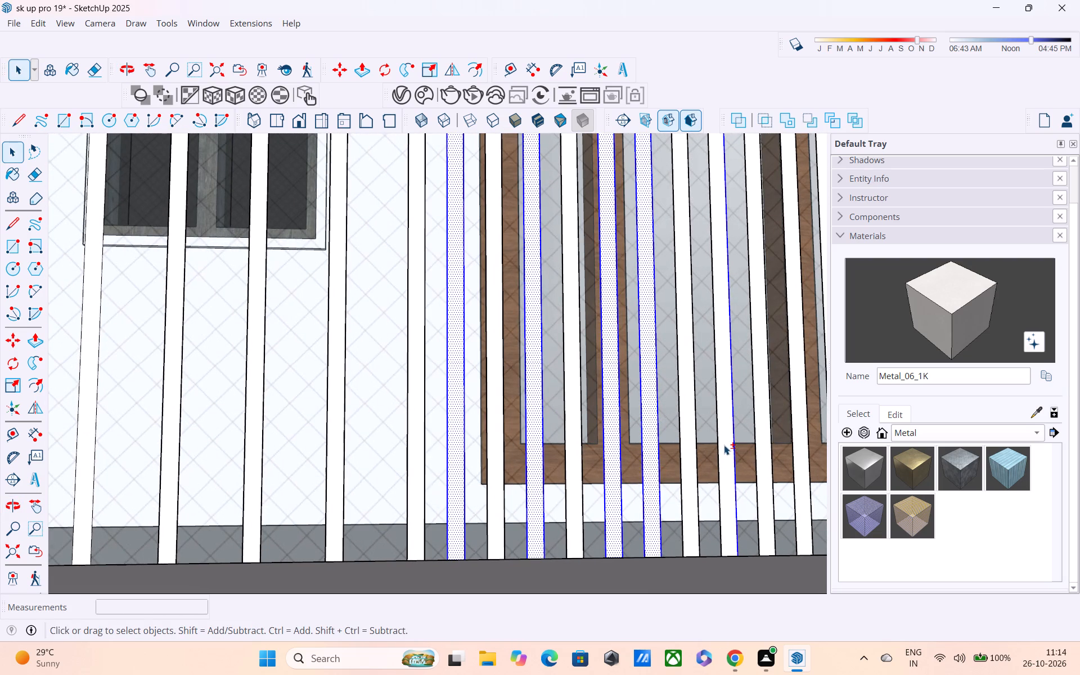
shift+click(722, 441)
shift+click(718, 430)
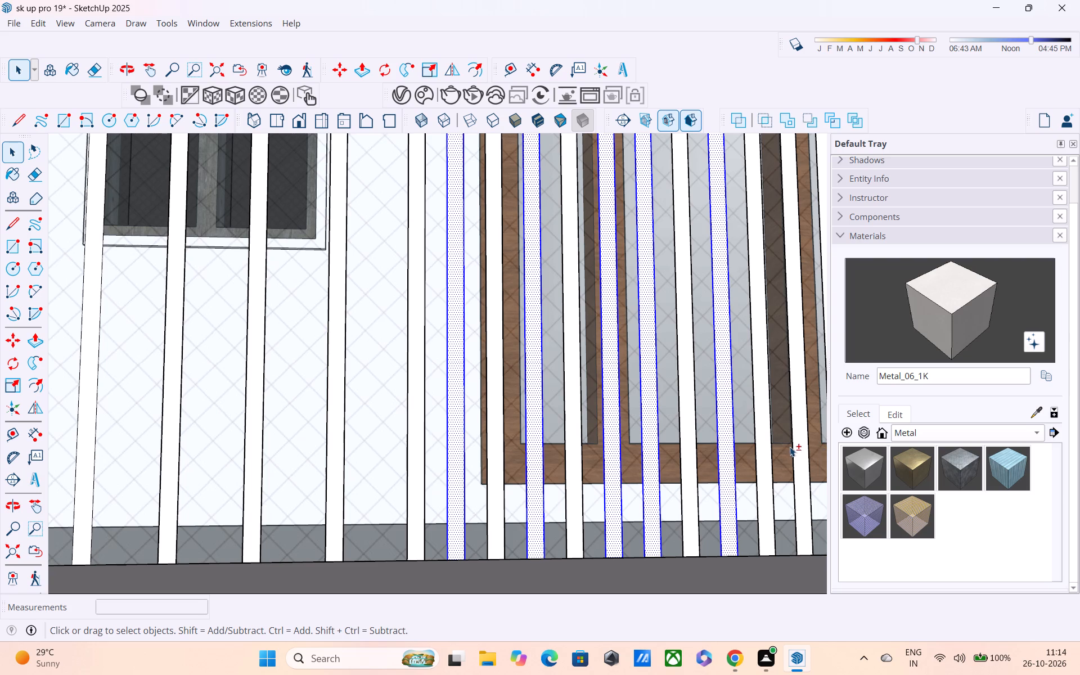
Extend the selection with the next two alternate bars along the wooden-framed opening, including faces and both edges.
shift+click(801, 460)
shift+middle_drag(801, 461, 712, 462)
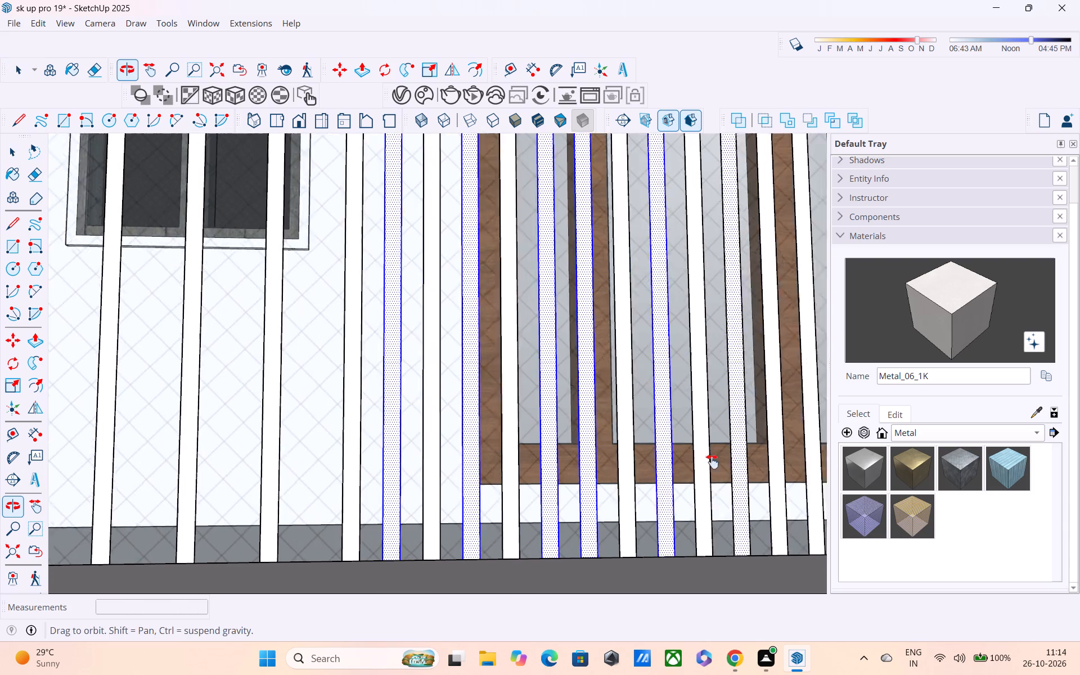
shift+middle_drag(712, 462, 657, 462)
shift+scroll(659, 457, up, 3)
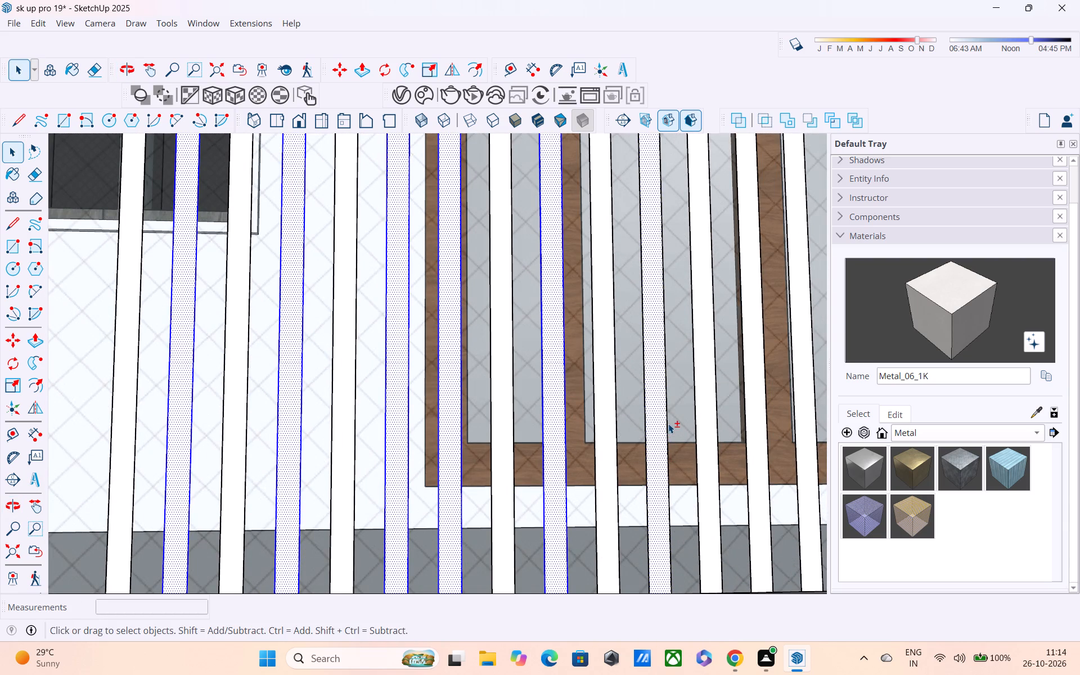
shift+click(668, 423)
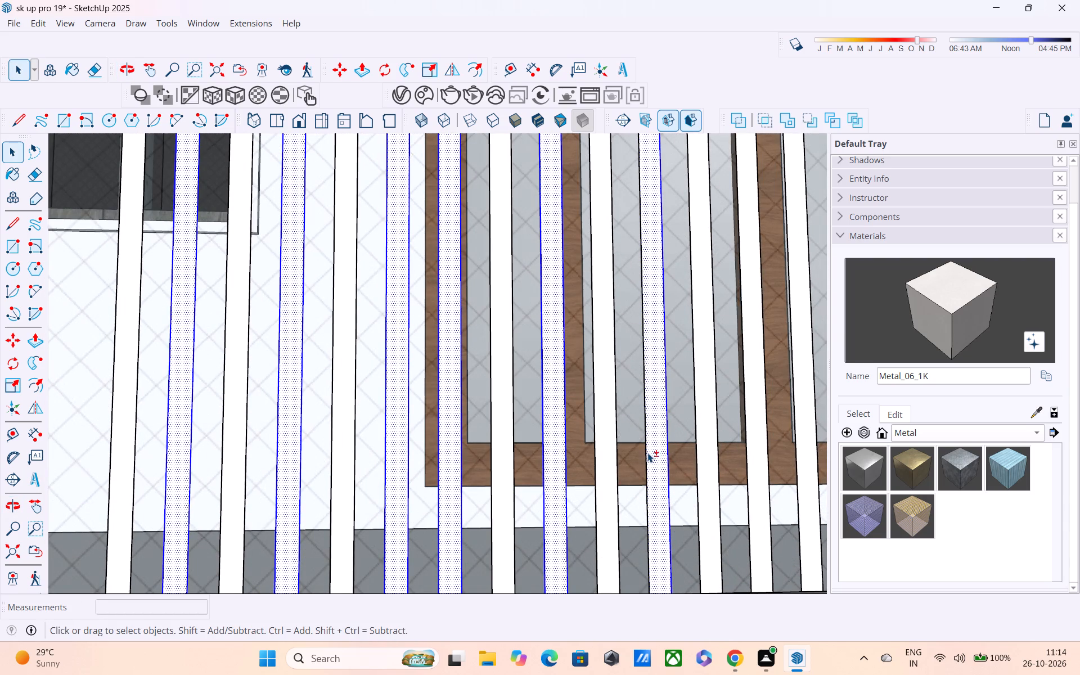
shift+click(646, 433)
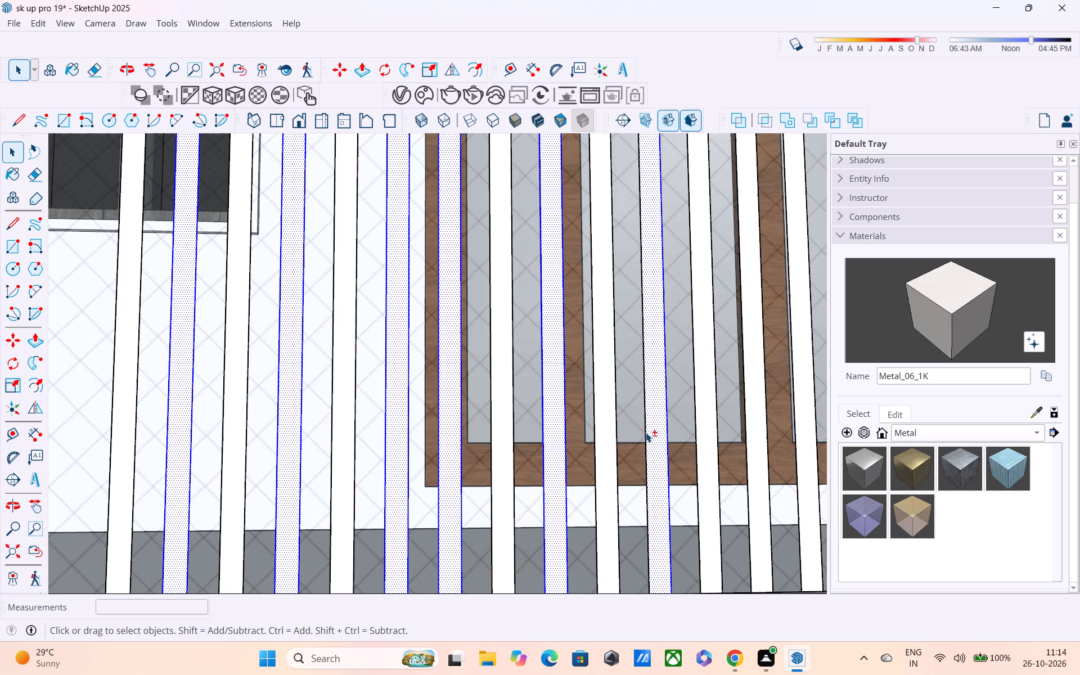
shift+click(765, 462)
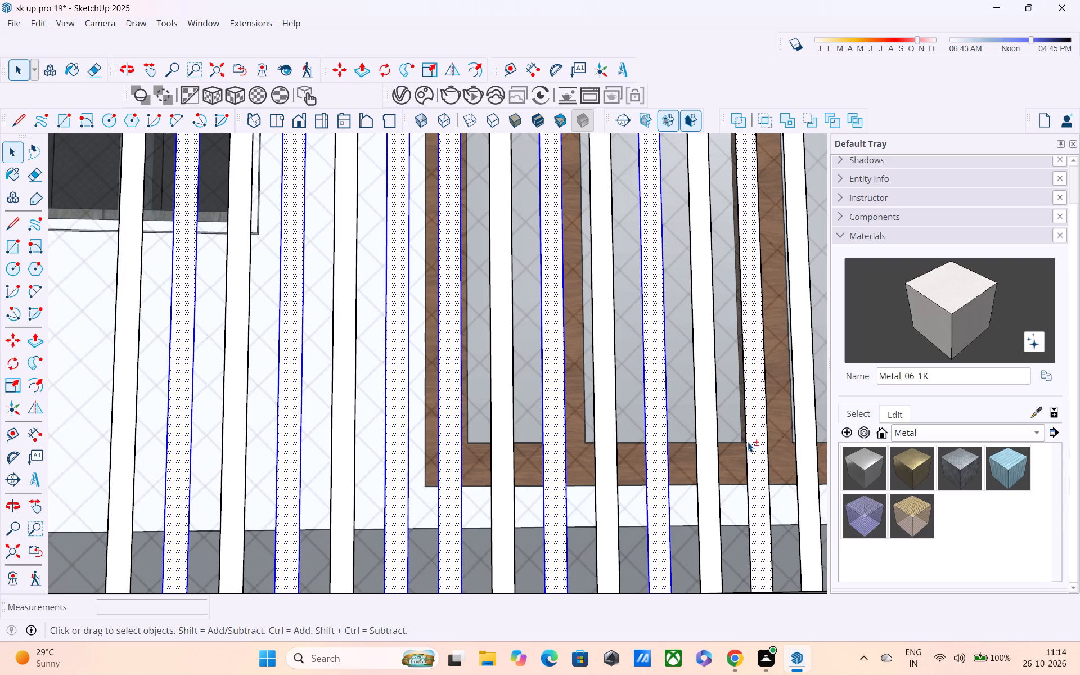
shift+click(748, 440)
shift+click(768, 461)
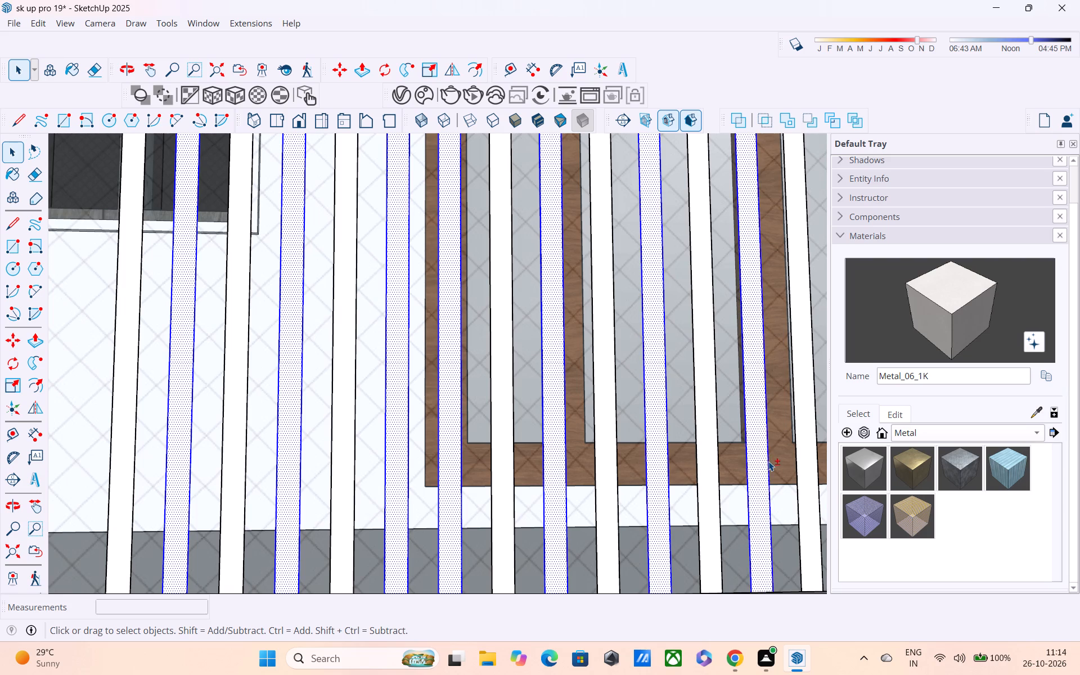
Add two more alternate bars farther along the railing to the selection, each with its face and both edges.
shift+middle_drag(766, 458, 578, 456)
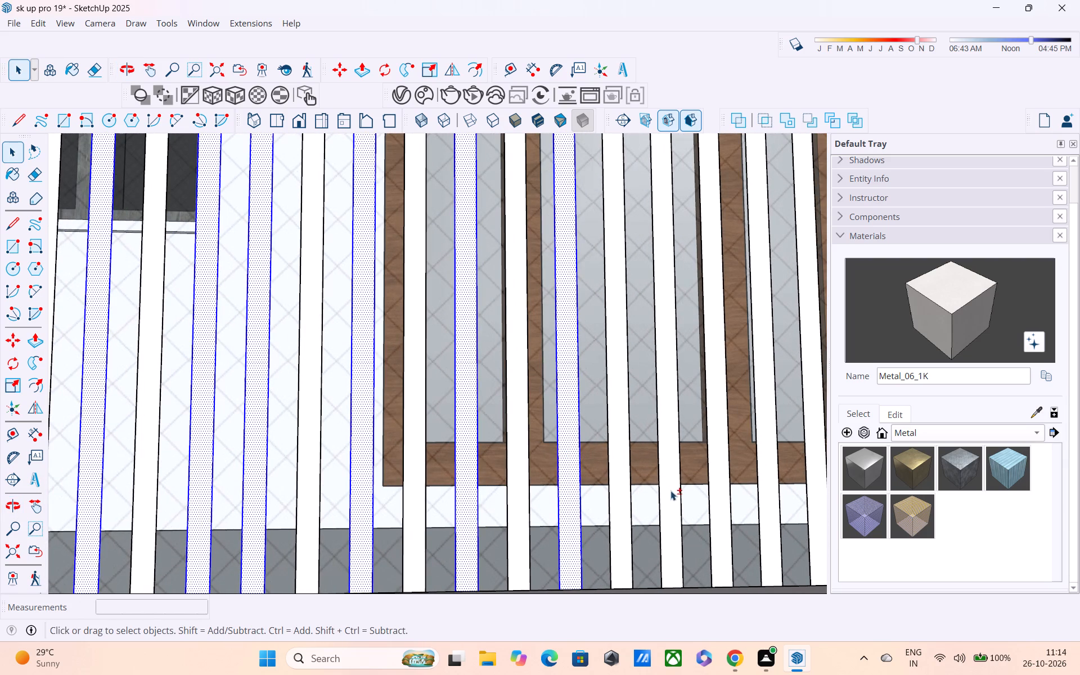
shift+click(670, 490)
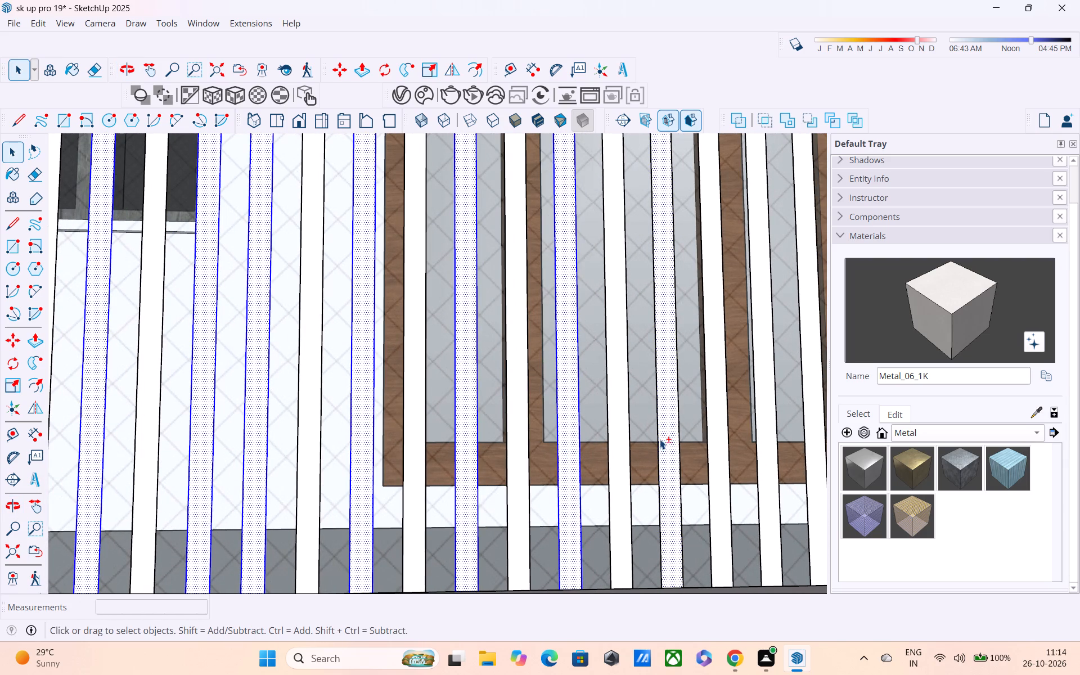
shift+click(660, 439)
shift+click(681, 467)
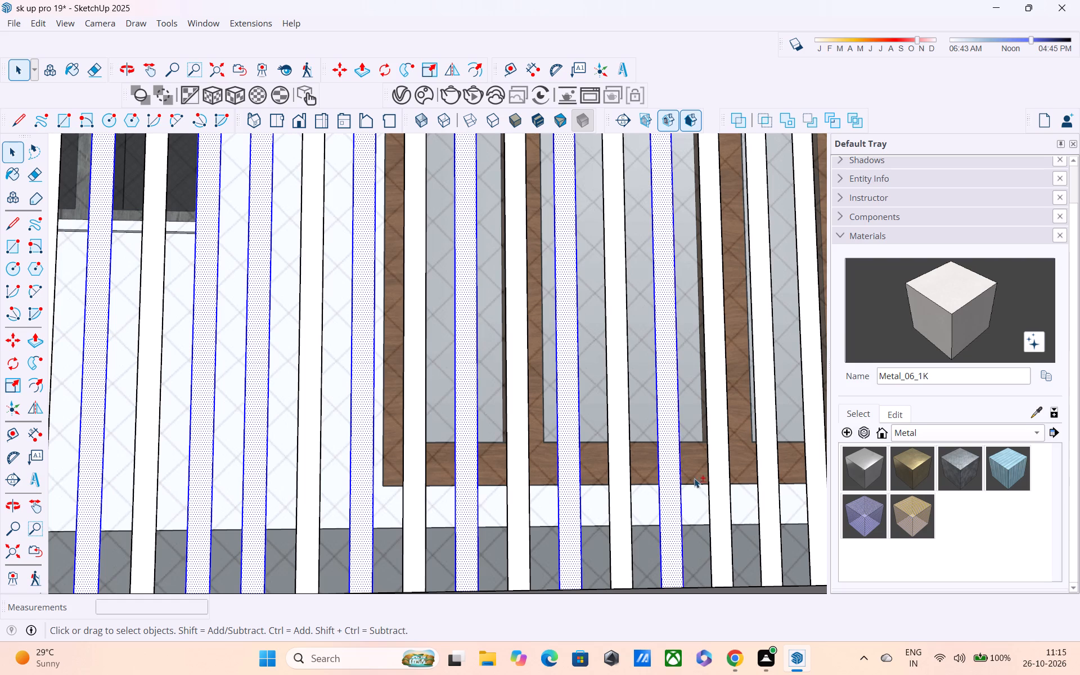
shift+click(766, 476)
shift+middle_drag(764, 476, 616, 475)
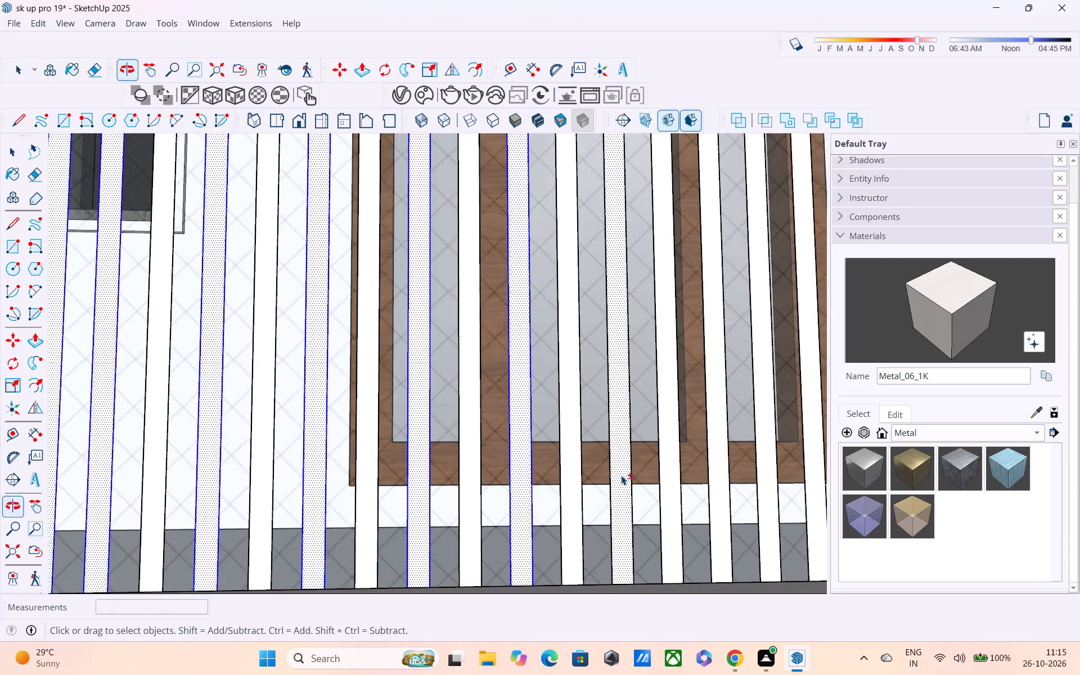
shift+scroll(625, 475, up, 2)
shift+click(634, 468)
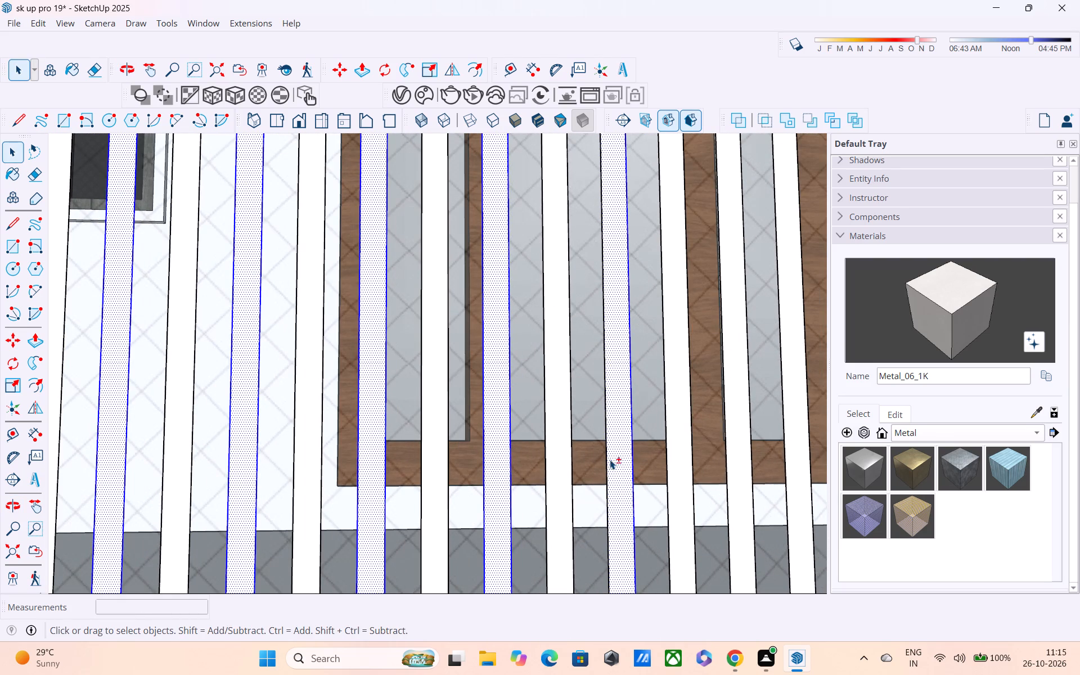
shift+click(607, 449)
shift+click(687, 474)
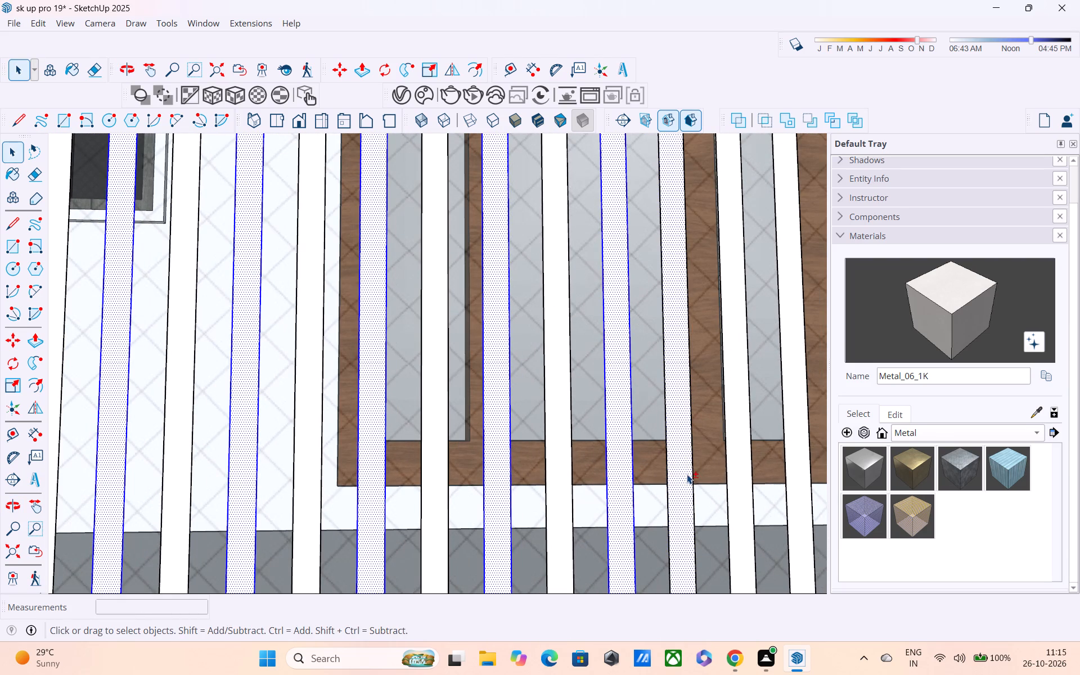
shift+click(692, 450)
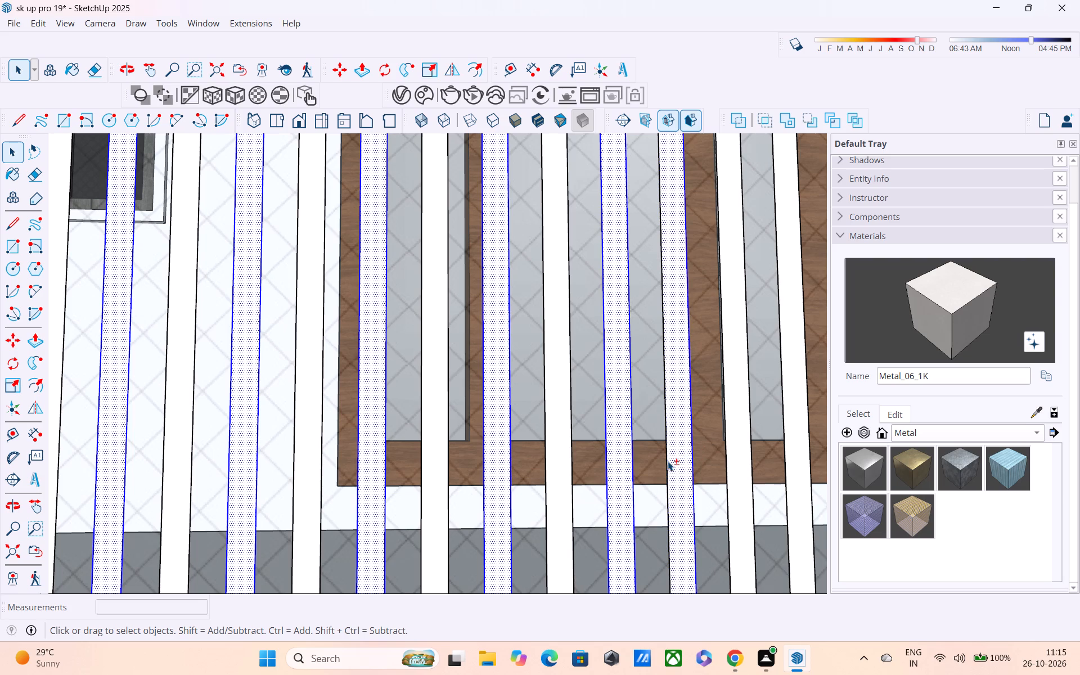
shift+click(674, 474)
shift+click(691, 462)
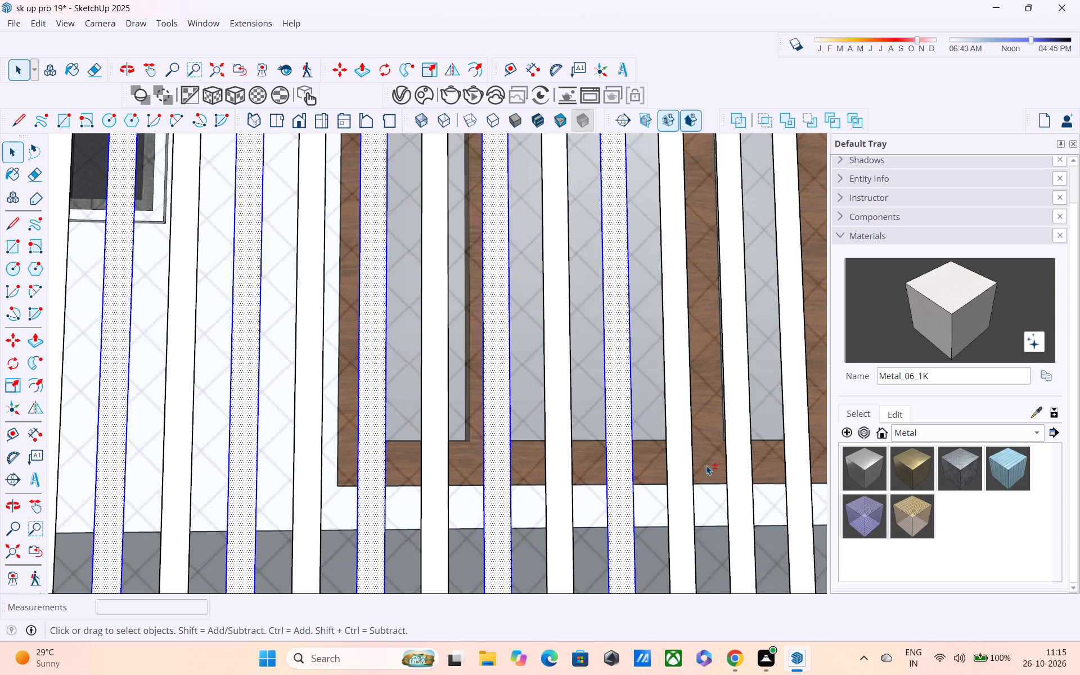
Add three more alternate bars along the wooden-framed opening to the selection, each with its face and both edges.
shift+click(740, 483)
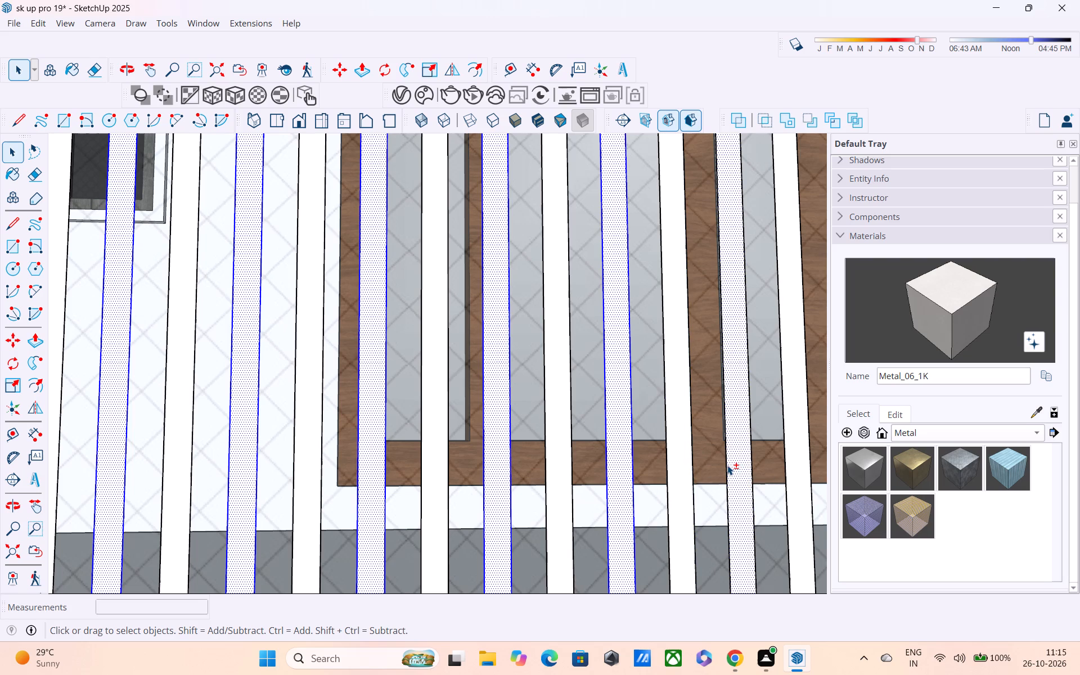
shift+click(727, 465)
shift+click(753, 485)
shift+middle_drag(753, 486, 650, 487)
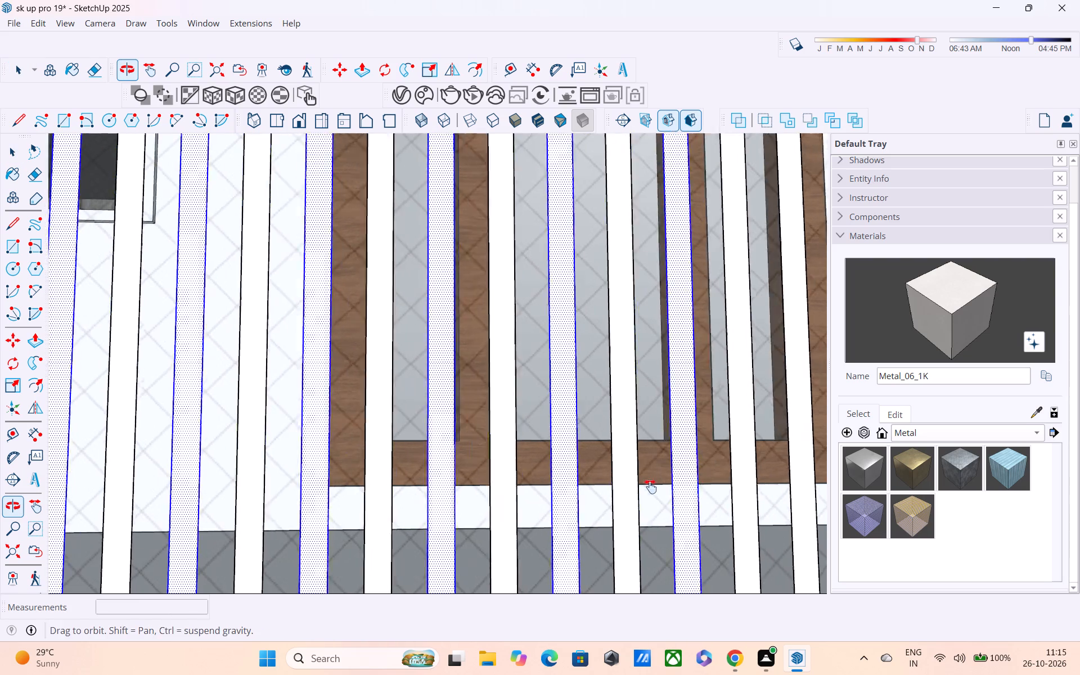
shift+middle_drag(650, 487, 551, 489)
shift+click(651, 489)
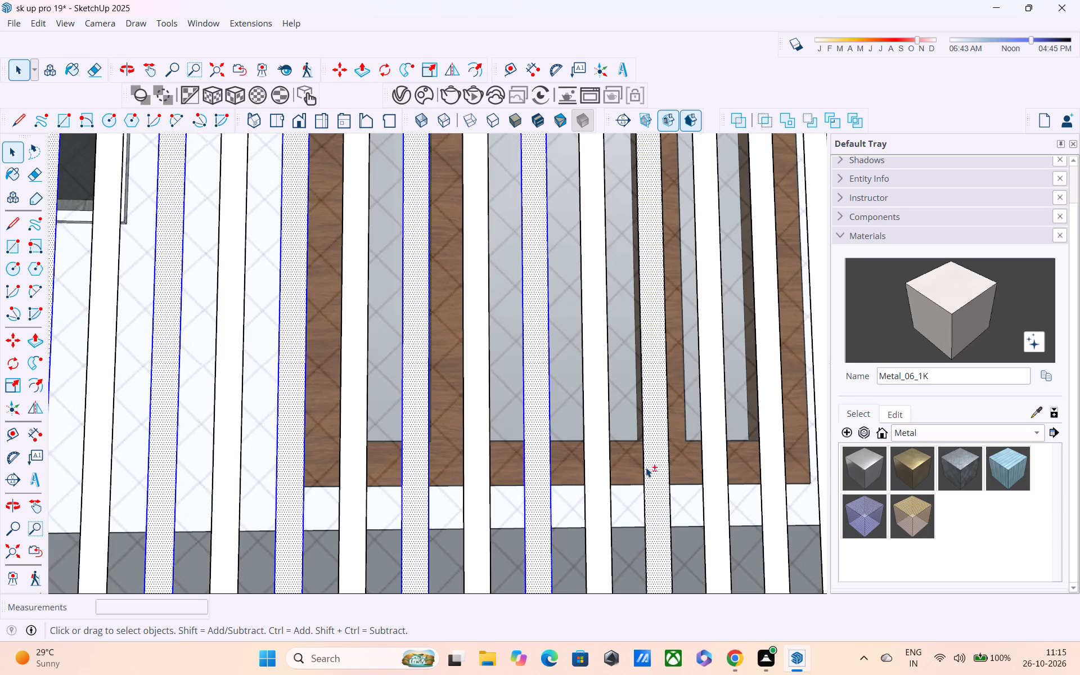
shift+click(645, 461)
shift+click(670, 475)
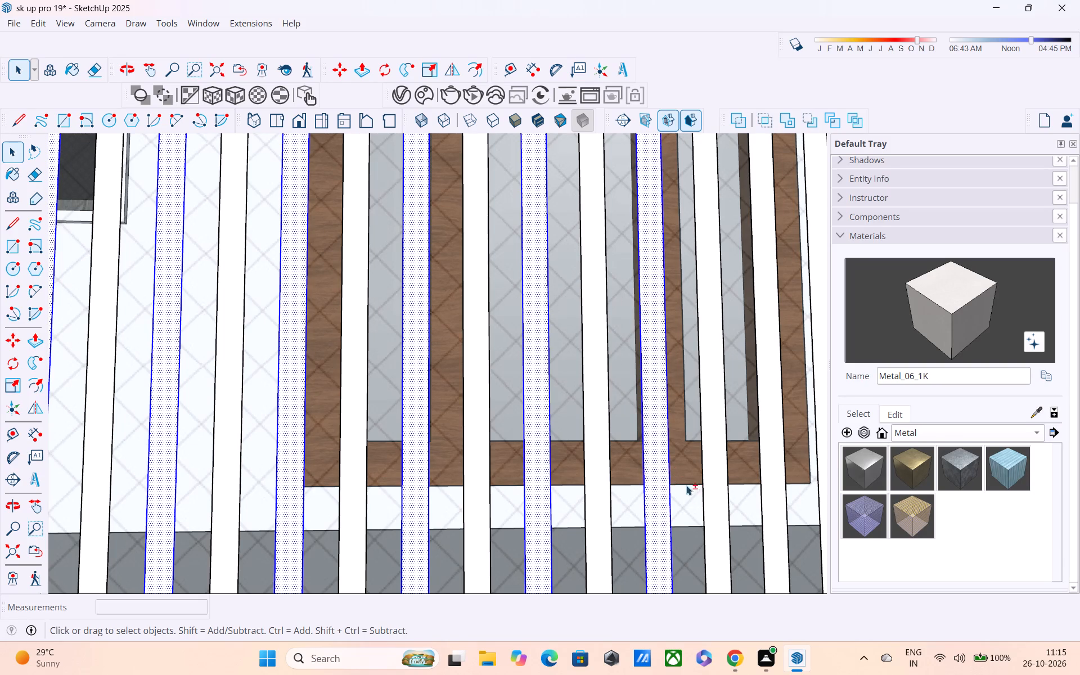
shift+click(766, 478)
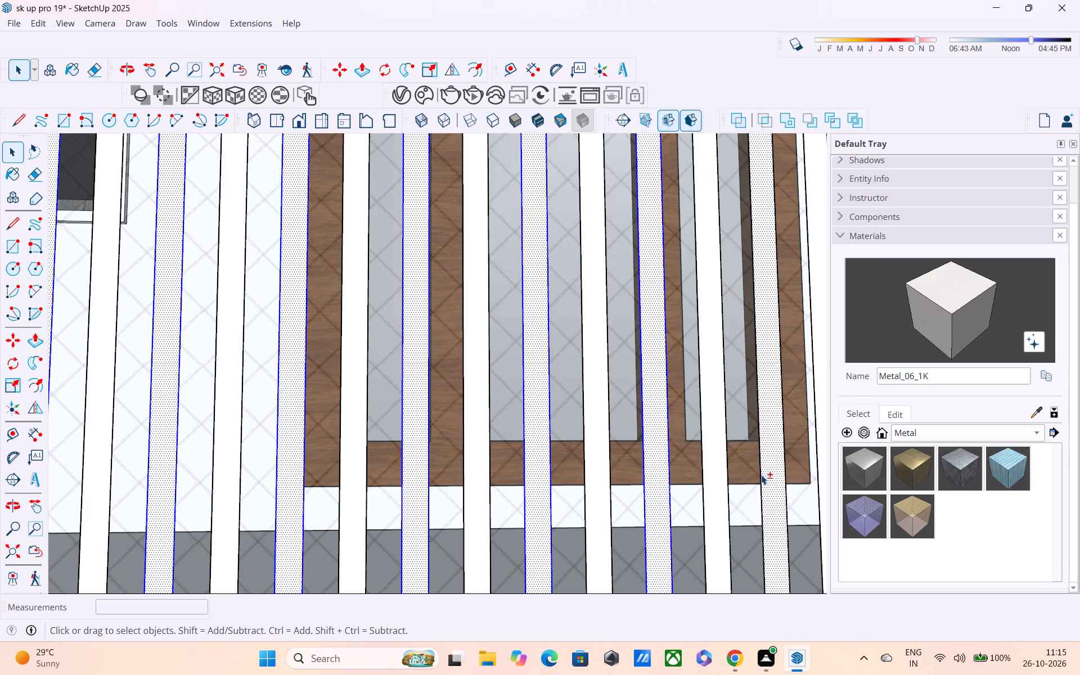
shift+click(761, 475)
shift+click(786, 489)
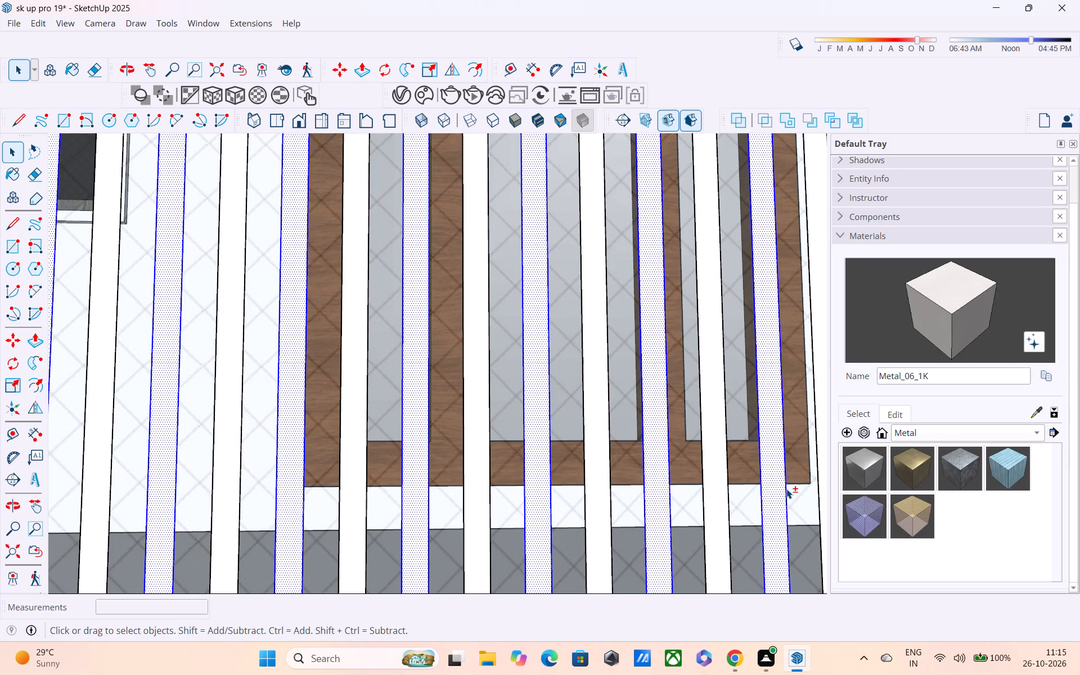
Extend the selection with the next two alternate bars farther along the railing, including faces and both edges.
shift+middle_drag(786, 489, 525, 487)
shift+click(627, 487)
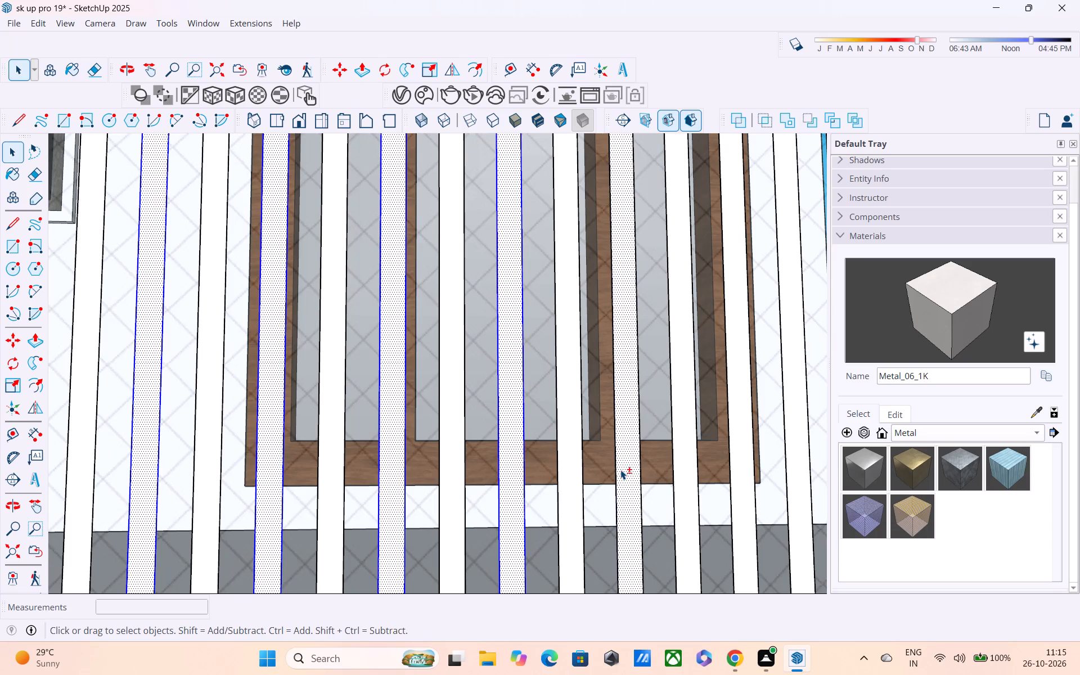
shift+click(617, 461)
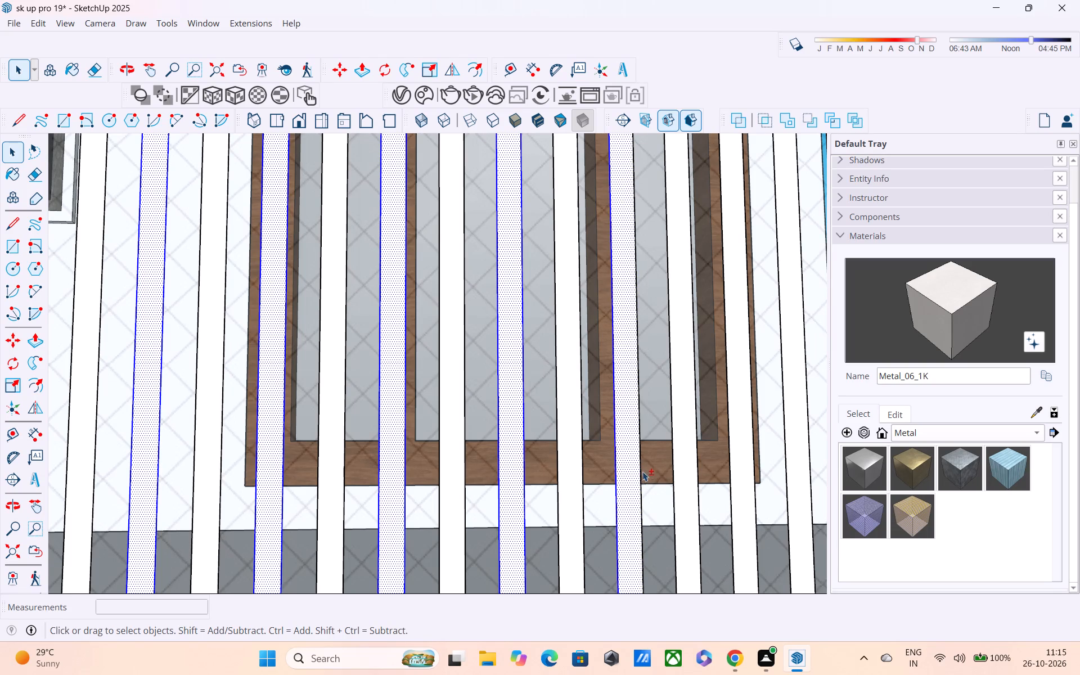
shift+click(641, 469)
shift+click(739, 492)
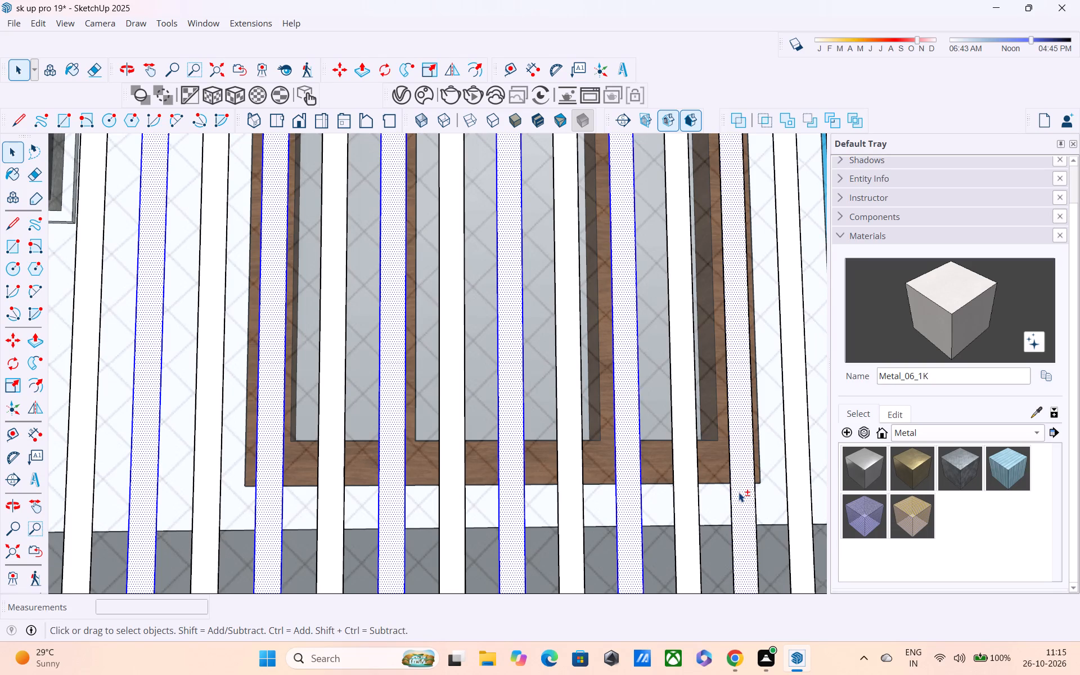
shift+click(730, 469)
shift+click(755, 486)
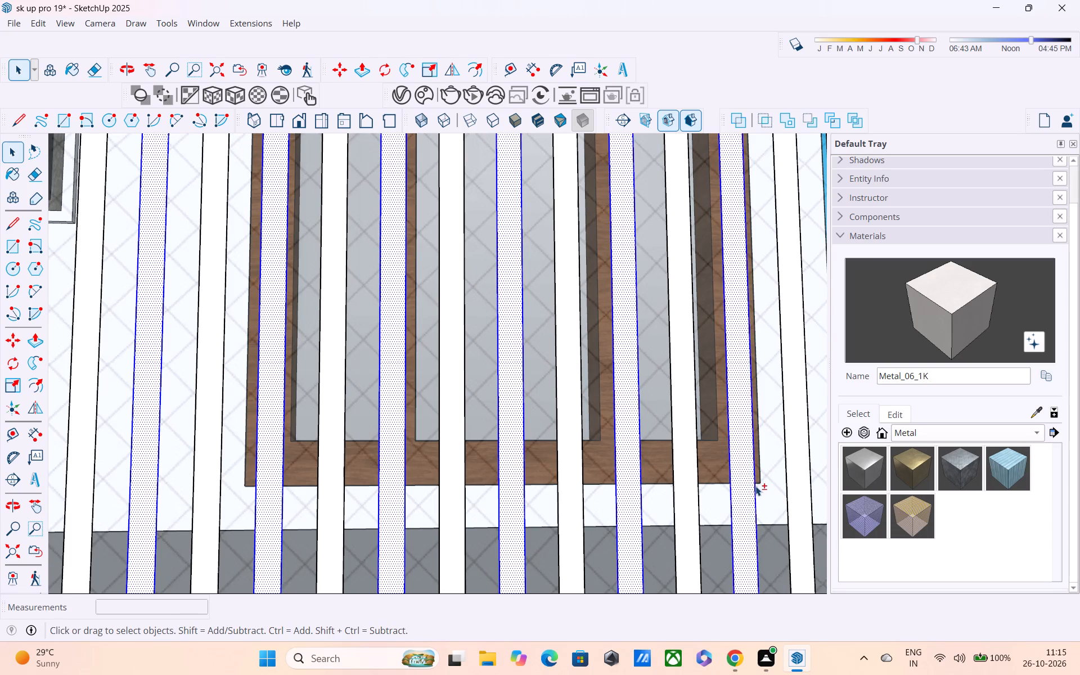
Add the next alternate bar with its edges to the selection and deselect the wrongly picked bar beside it.
shift+middle_drag(755, 486, 524, 486)
shift+click(565, 496)
shift+click(568, 497)
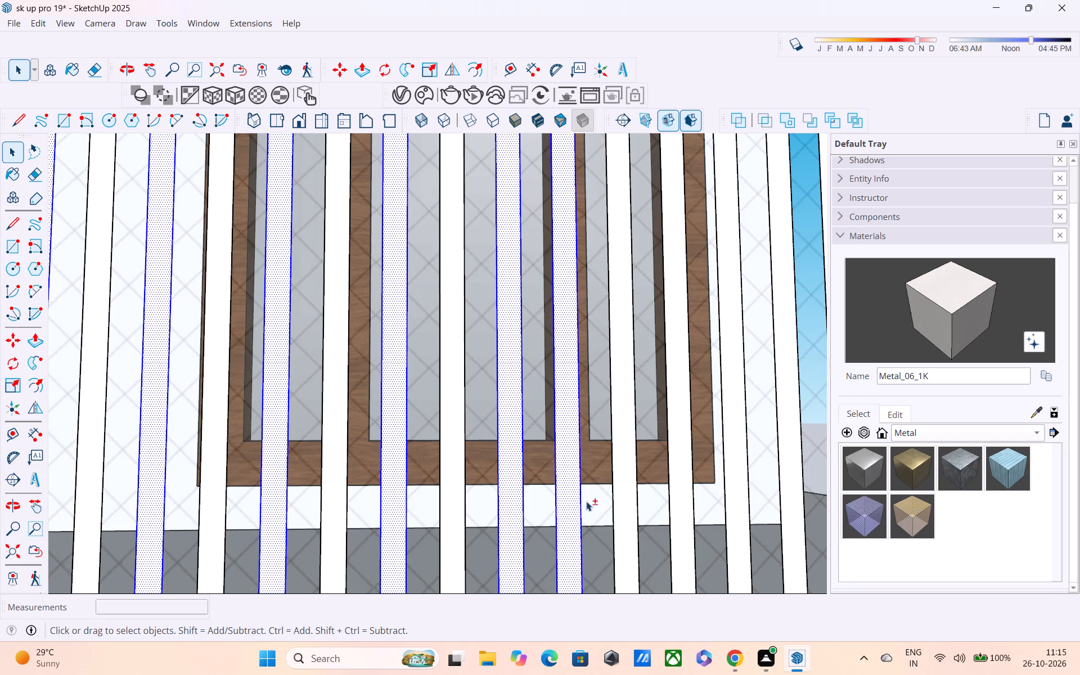
shift+click(567, 502)
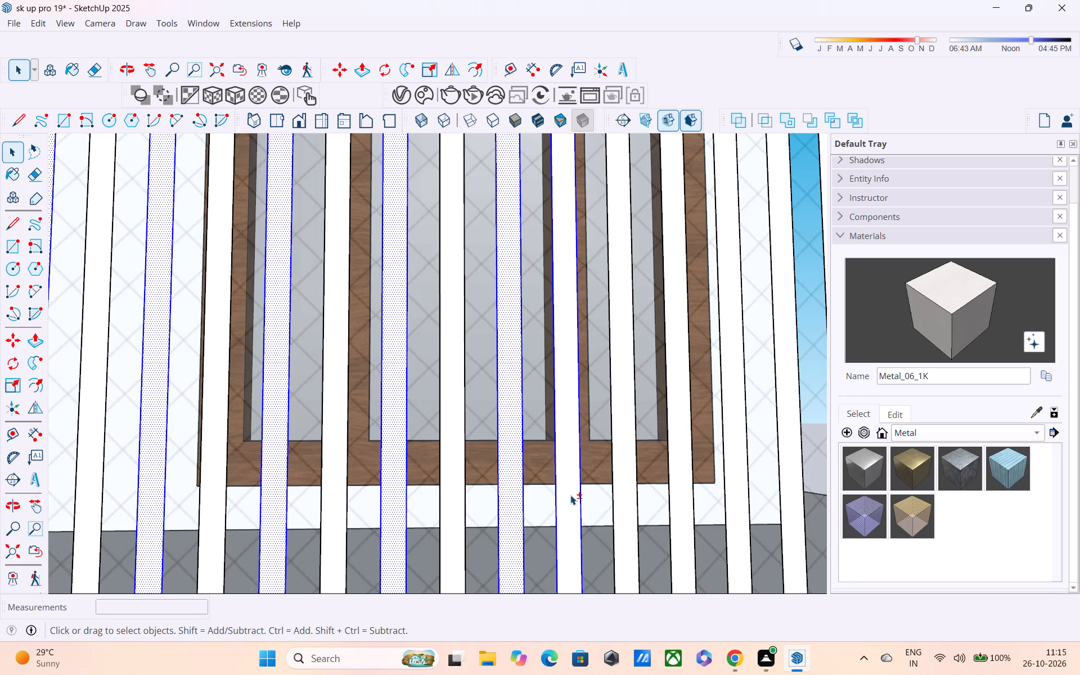
shift+click(570, 495)
shift+triple_click(570, 495)
shift+click(570, 495)
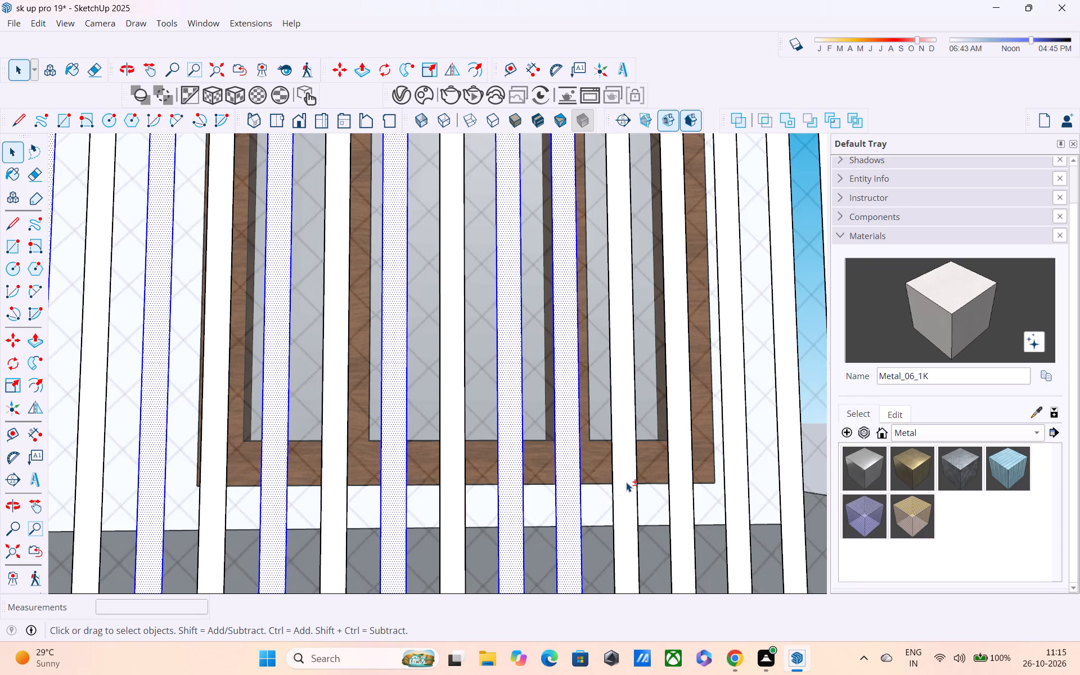
shift+double_click(626, 482)
shift+scroll(583, 483, up, 2)
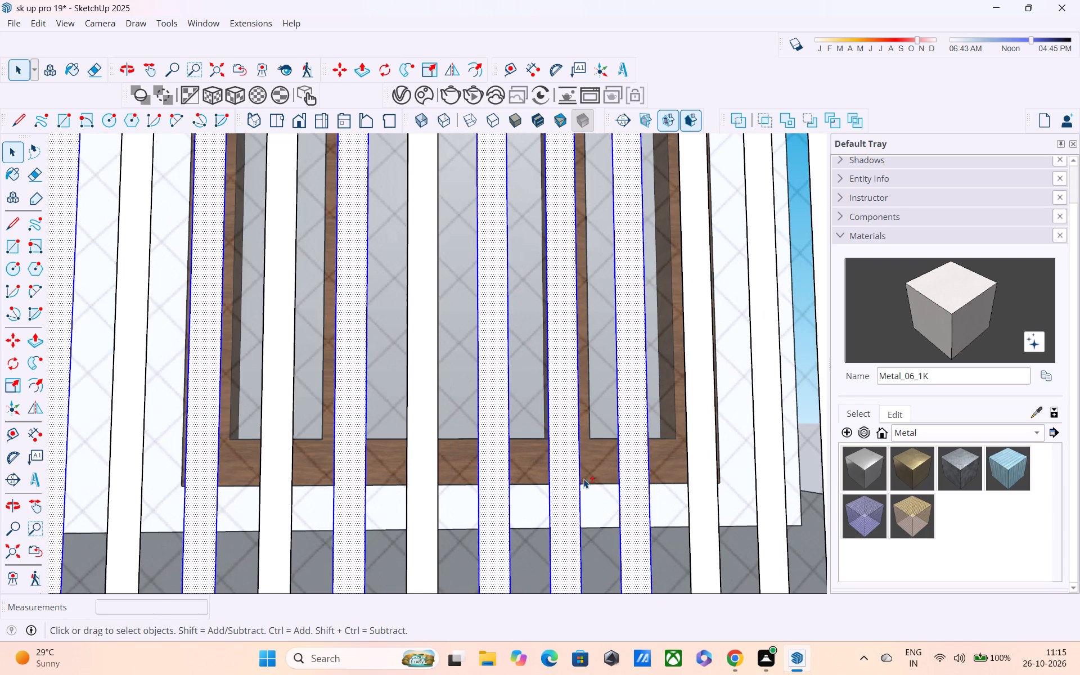
shift+click(580, 473)
shift+click(565, 485)
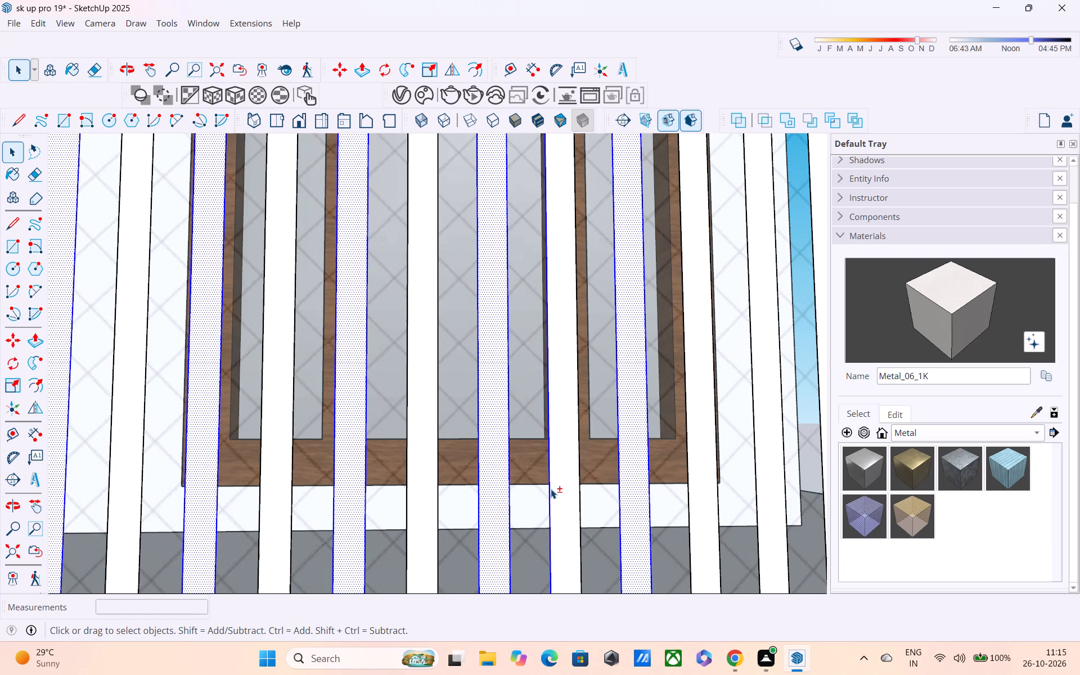
shift+click(550, 491)
Add the remaining seven alternate bars up to the railing's end at the wall and delete all selected bars.
shift+middle_drag(577, 498, 418, 494)
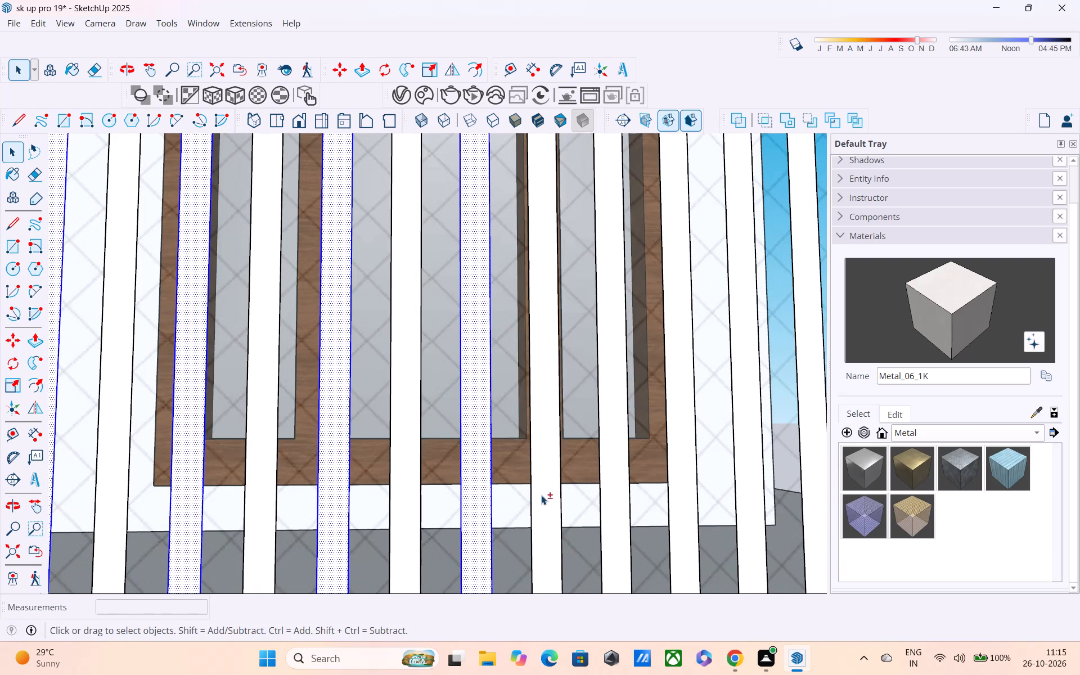
shift+triple_click(614, 501)
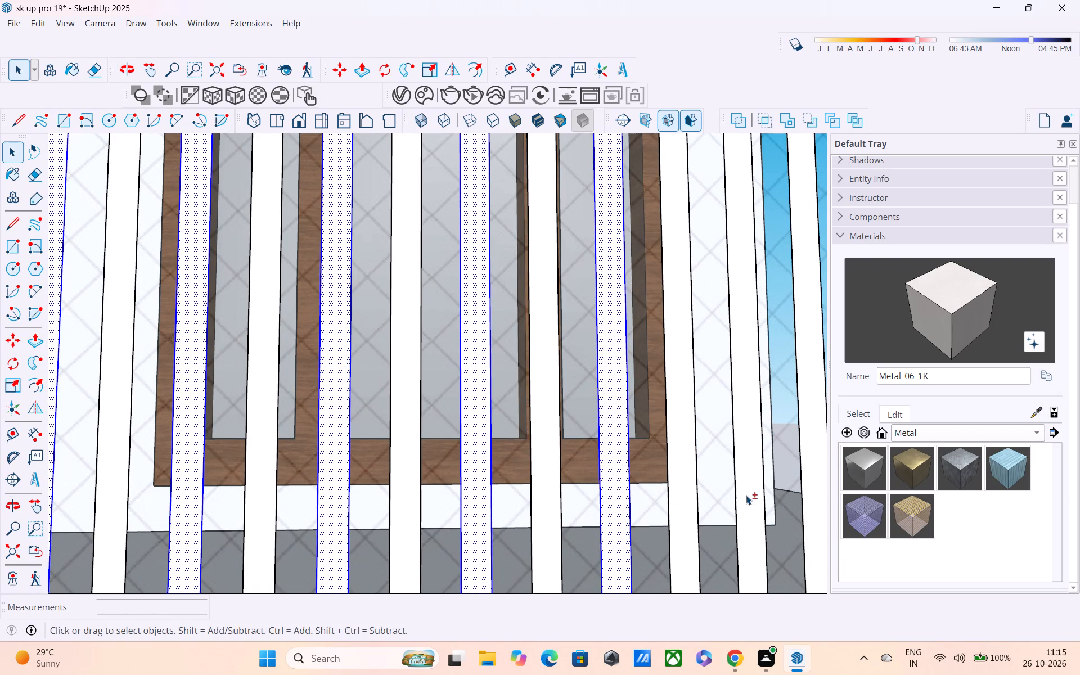
shift+triple_click(754, 493)
shift+scroll(753, 493, down, 3)
shift+middle_drag(750, 493, 565, 503)
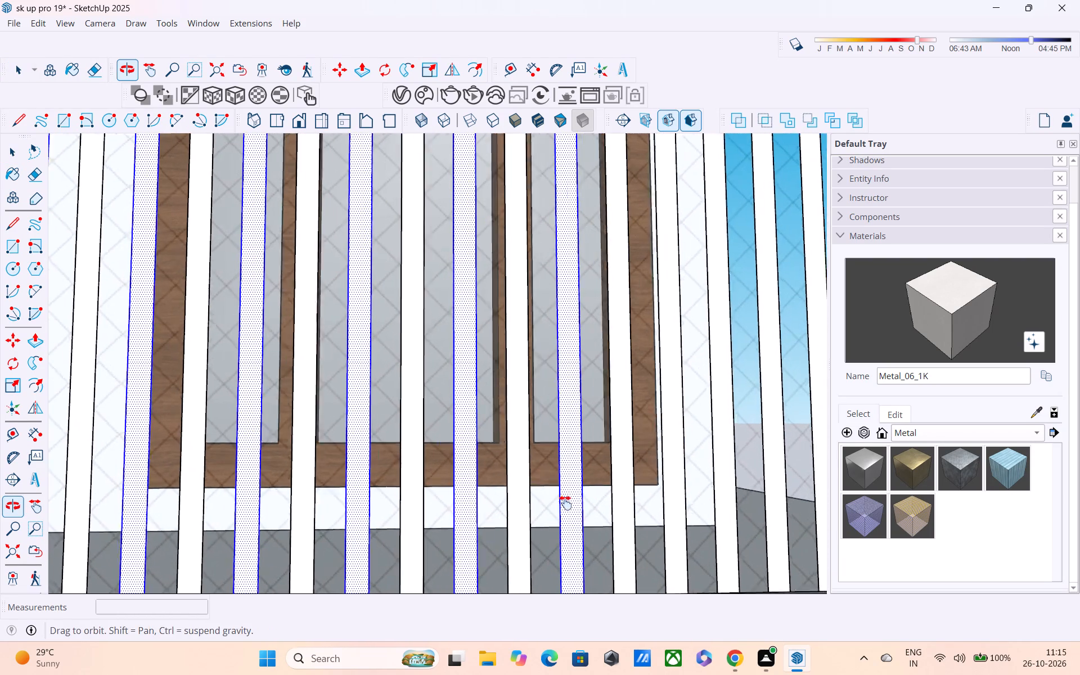
shift+middle_drag(565, 503, 564, 503)
shift+triple_click(667, 501)
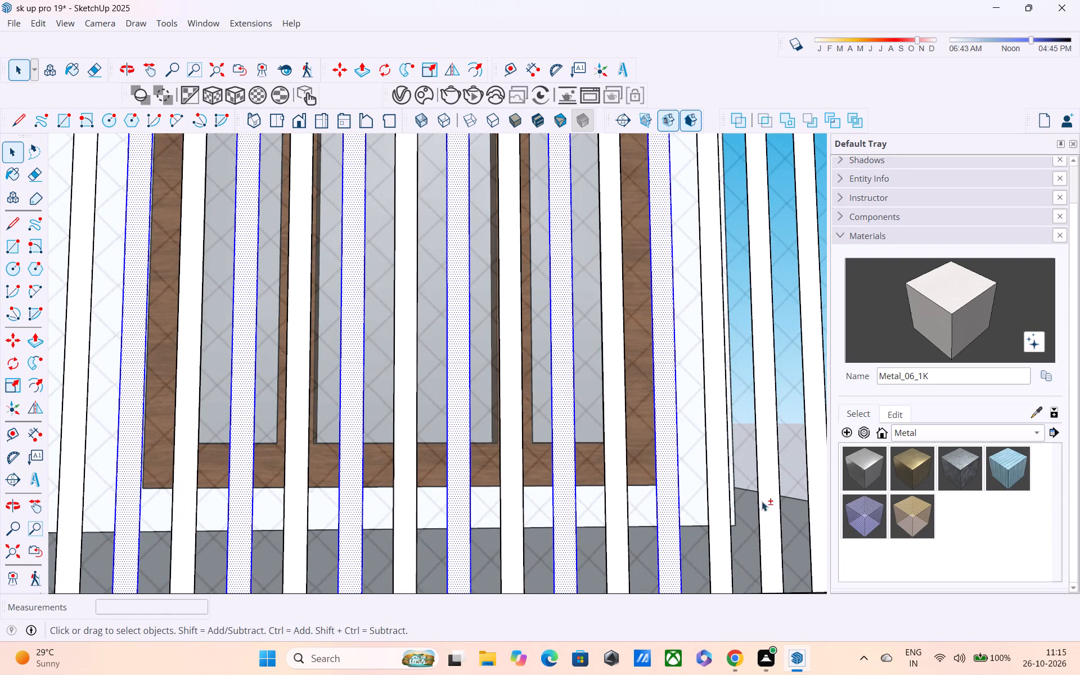
shift+triple_click(764, 498)
shift+scroll(769, 496, up, 1)
shift+middle_drag(769, 496, 469, 510)
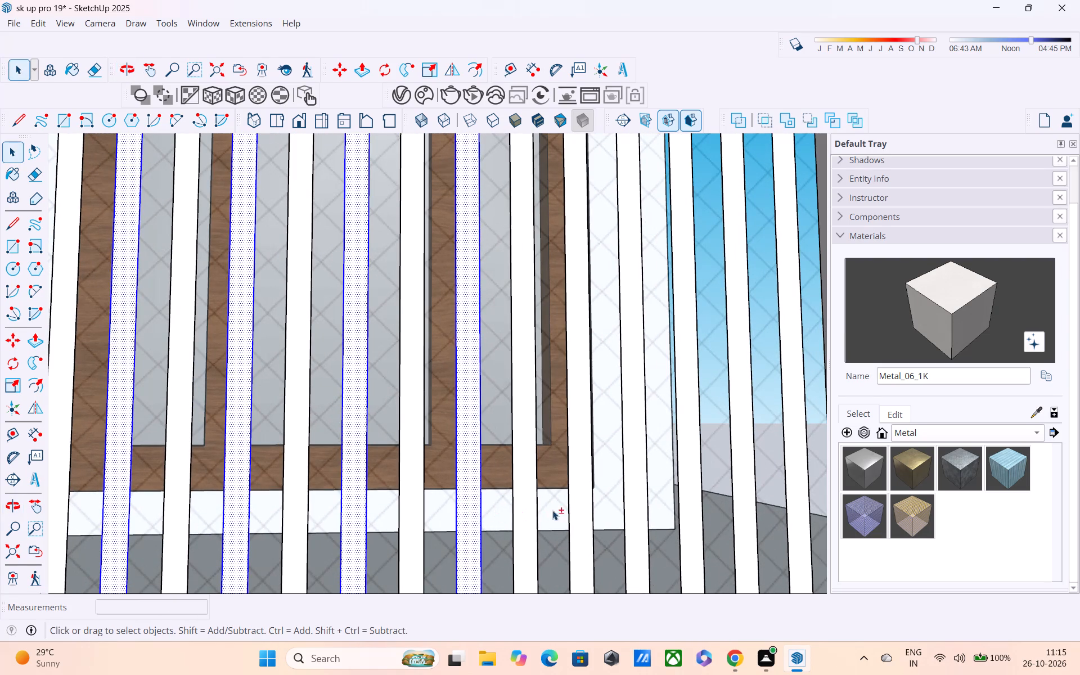
shift+triple_click(585, 506)
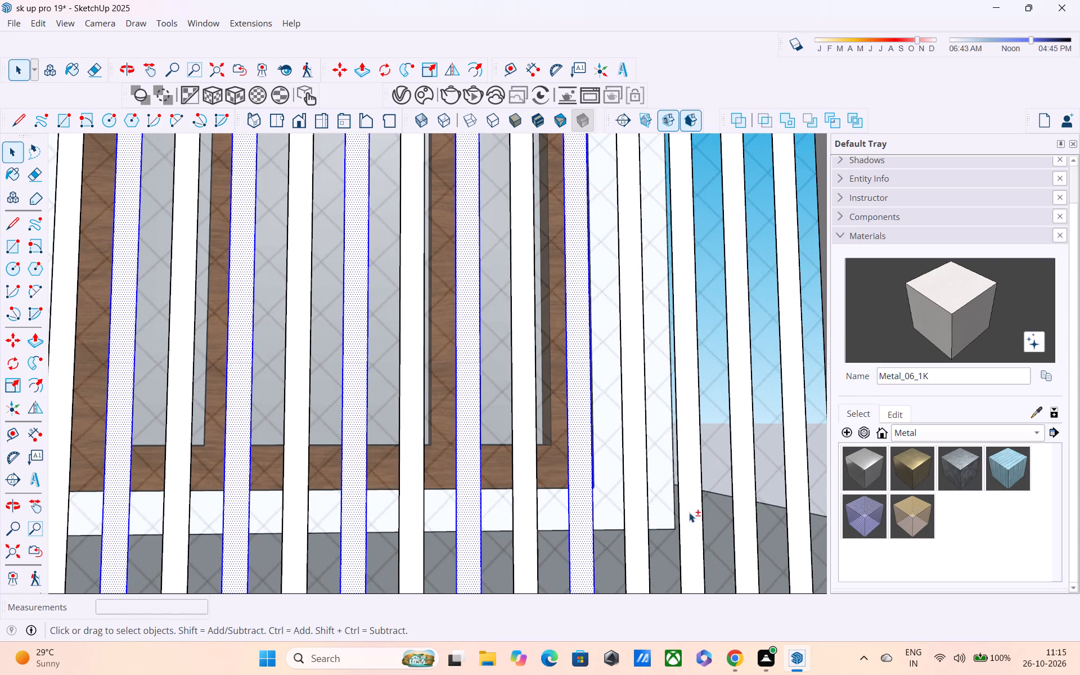
shift+double_click(697, 513)
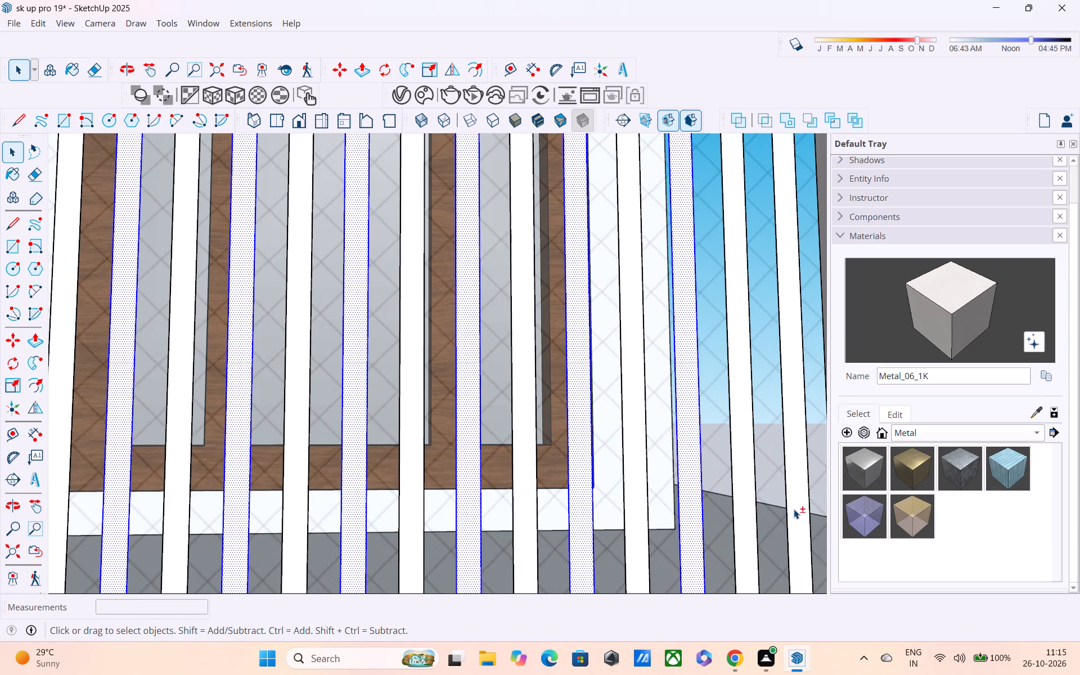
shift+double_click(794, 509)
shift+middle_drag(793, 509, 517, 523)
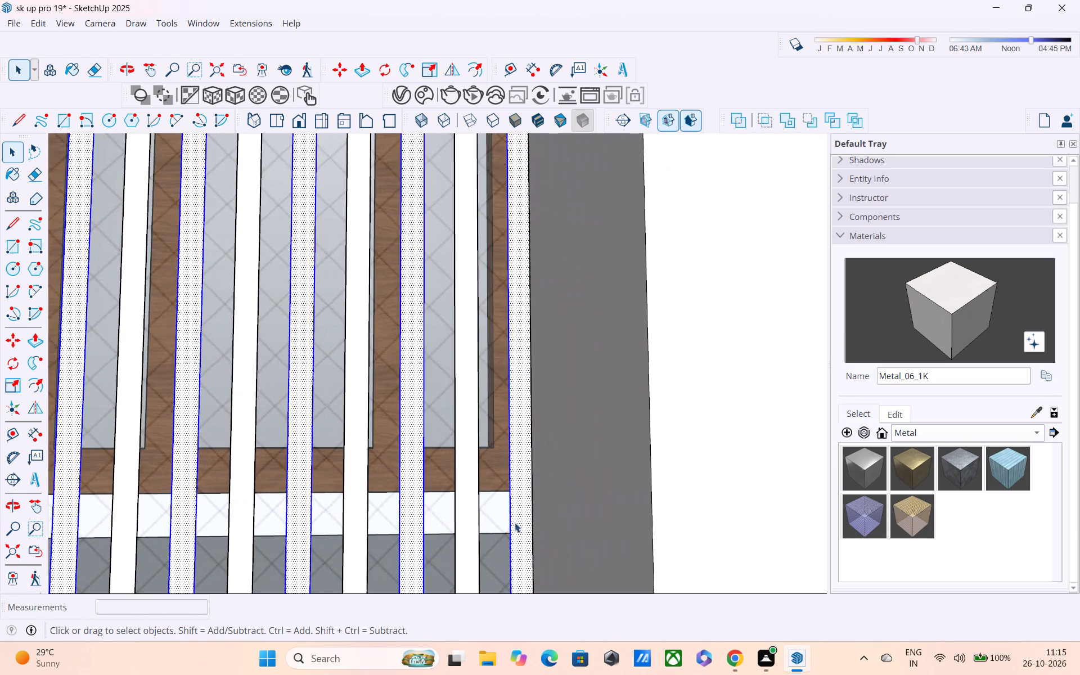
key(Delete)
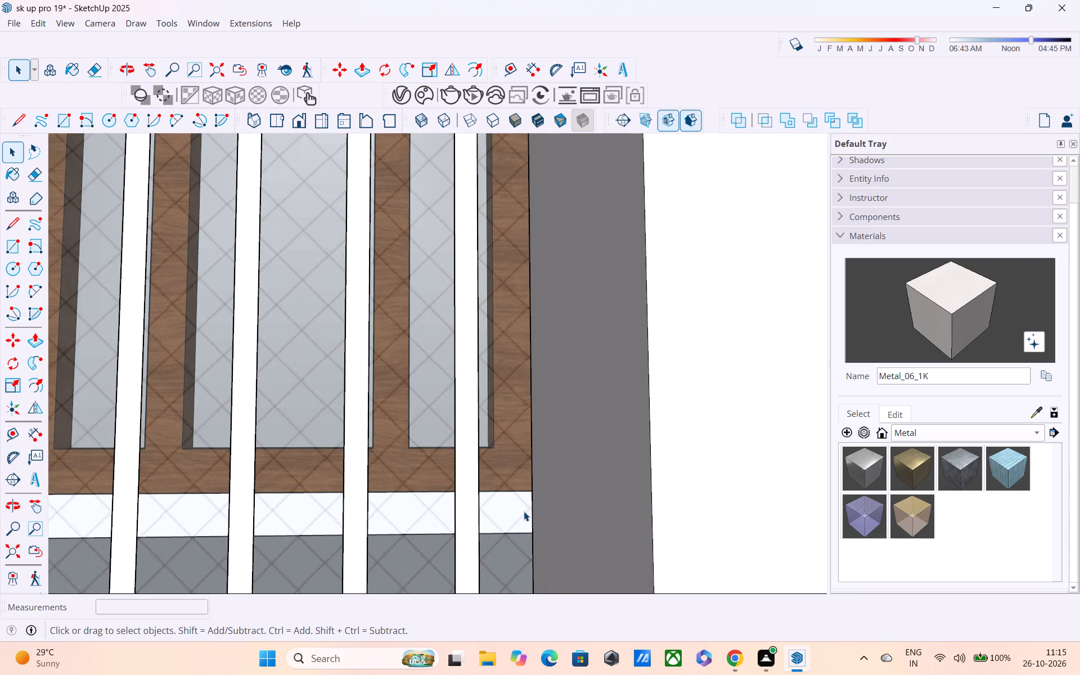
Redraw the missing bar face in front of the wooden frame as a rectangle about 11/16" by 2' 1 3/8".
scroll(586, 475, down, 14)
middle_drag(361, 470, 613, 493)
scroll(569, 478, down, 1)
scroll(569, 478, up, 1)
scroll(569, 478, down, 10)
scroll(523, 485, up, 8)
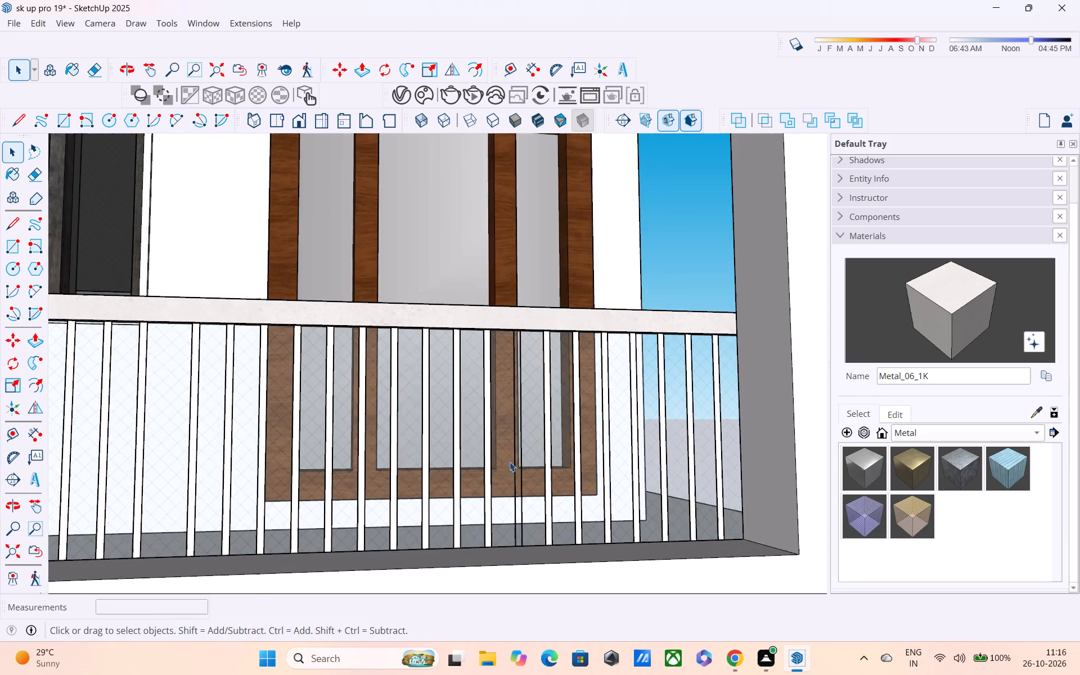
scroll(510, 462, up, 9)
middle_drag(518, 447, 512, 455)
key(r)
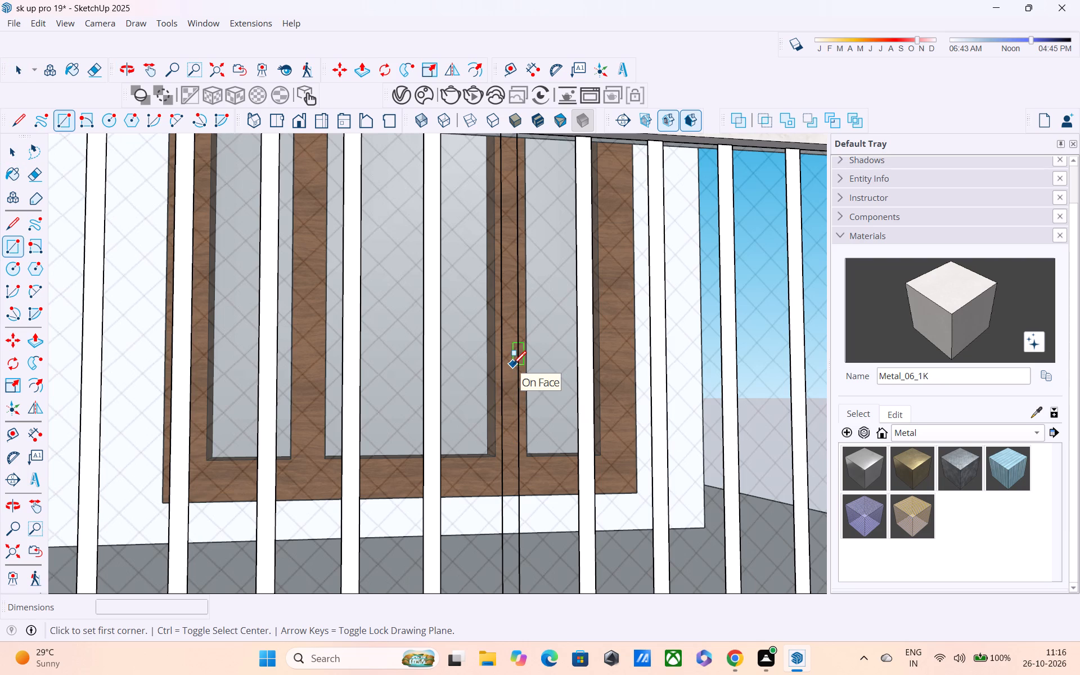
shift+scroll(506, 365, up, 1)
shift+middle_drag(521, 393, 567, 551)
scroll(579, 319, up, 3)
middle_drag(568, 278, 547, 218)
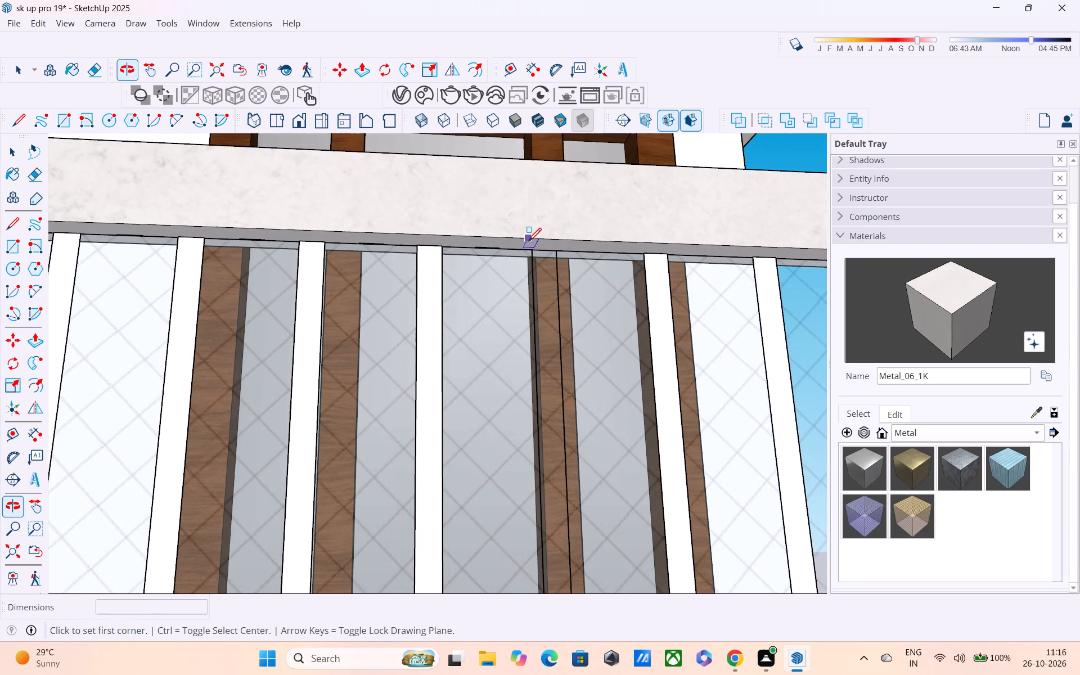
click(532, 247)
shift+middle_drag(557, 422, 555, 274)
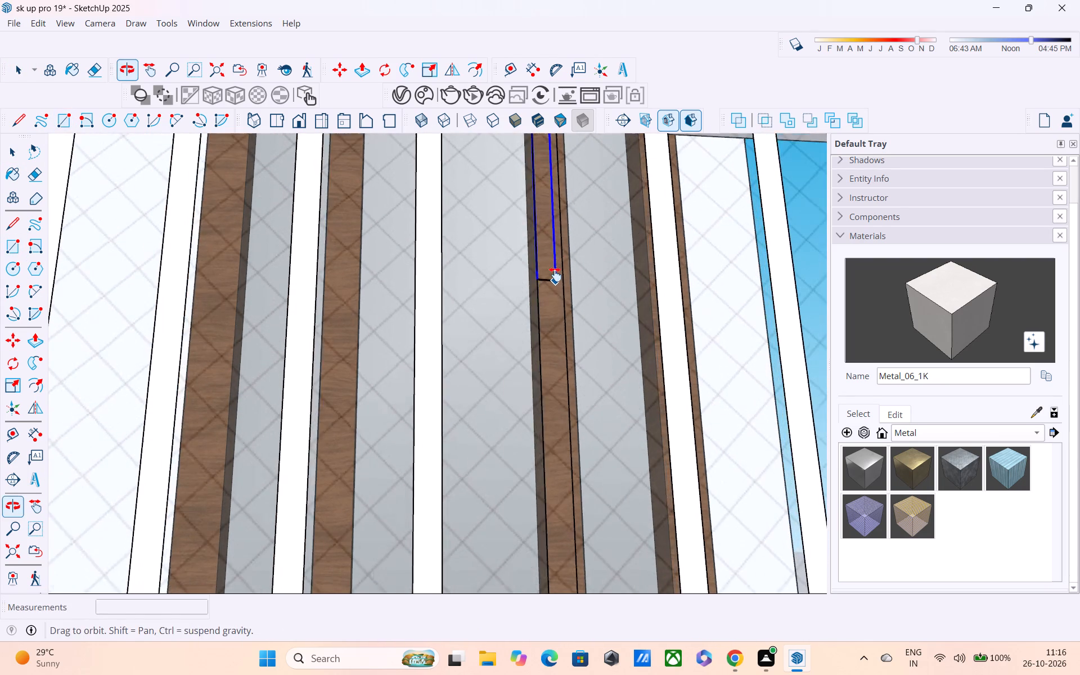
shift+middle_drag(555, 274, 555, 272)
scroll(566, 311, down, 4)
middle_drag(575, 372, 559, 244)
scroll(559, 258, down, 4)
shift+middle_drag(565, 372, 564, 254)
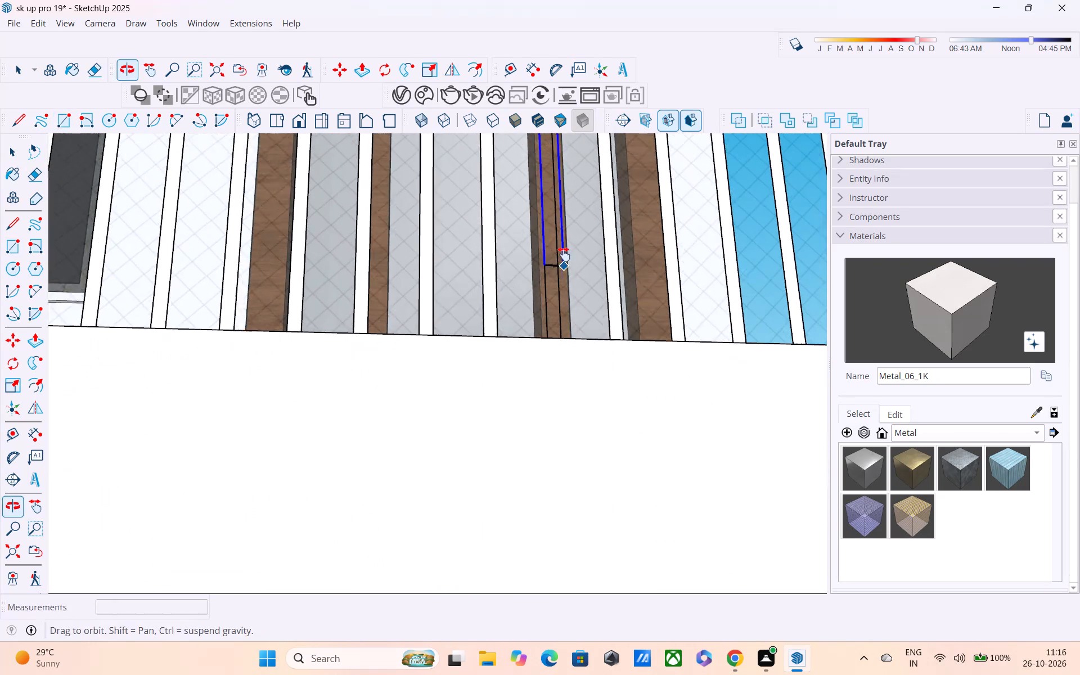
shift+middle_drag(564, 254, 564, 250)
middle_drag(568, 296, 521, 596)
scroll(561, 387, up, 9)
middle_drag(566, 384, 566, 397)
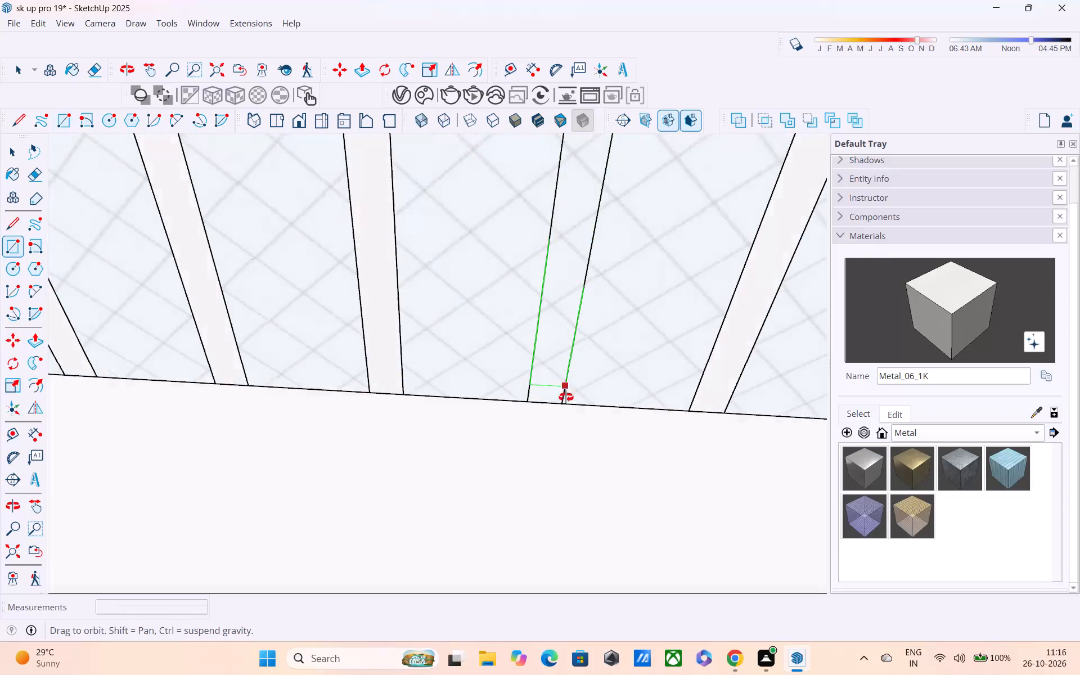
middle_drag(566, 397, 551, 463)
scroll(546, 434, up, 5)
click(547, 457)
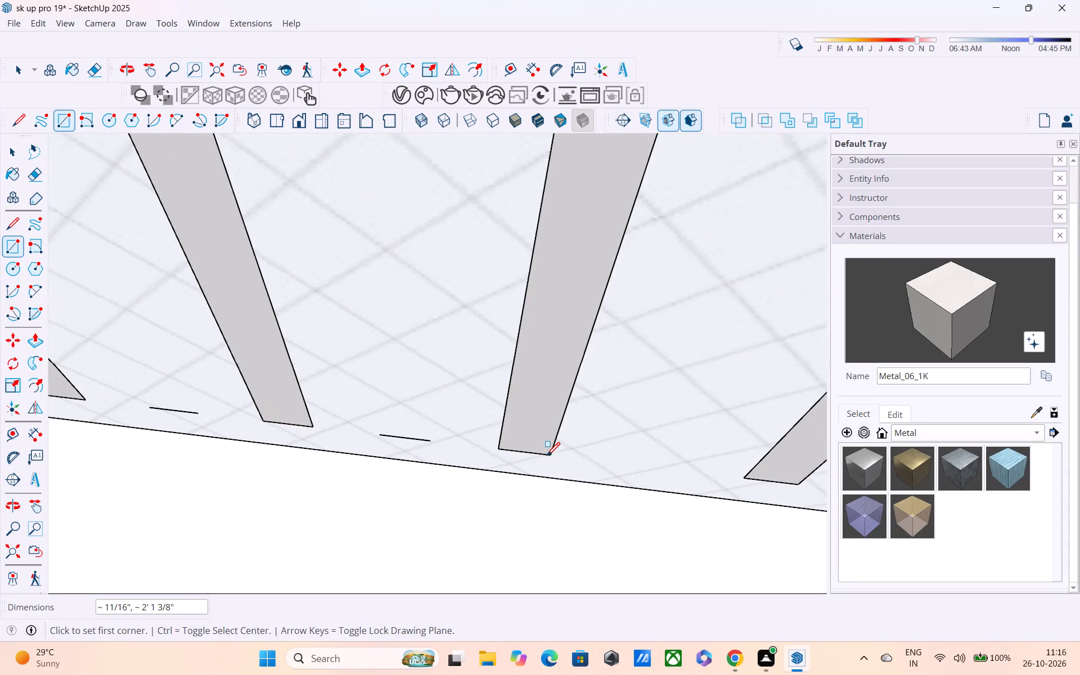
scroll(520, 454, down, 5)
key(space)
Examine the bar spacing of the top-floor railing from outside and close up at the wider bay's opposite end.
scroll(426, 443, down, 5)
middle_drag(430, 421, 456, 314)
scroll(458, 309, down, 4)
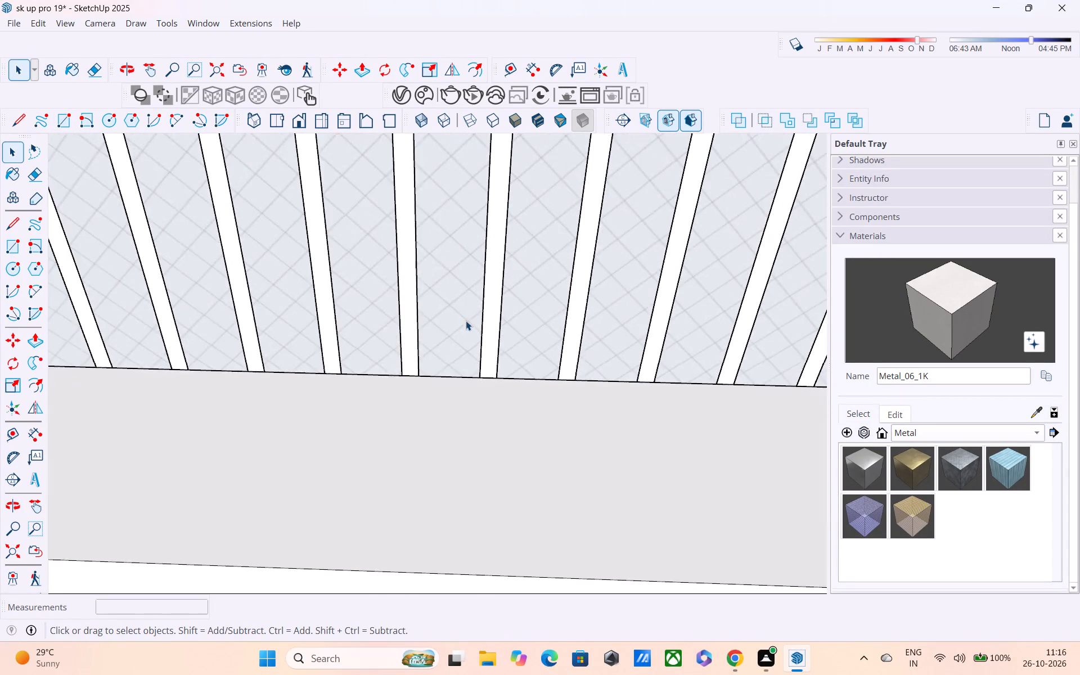
scroll(466, 321, down, 7)
scroll(471, 370, down, 8)
middle_drag(471, 368, 521, 264)
scroll(522, 263, up, 1)
scroll(517, 282, down, 3)
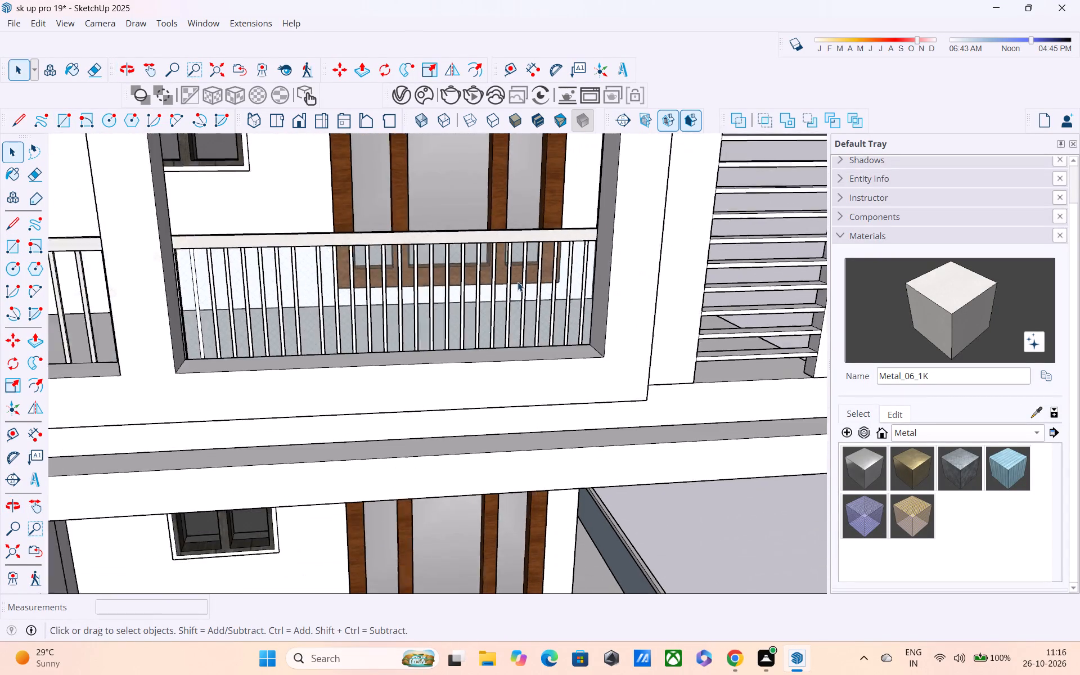
scroll(517, 282, down, 2)
middle_drag(514, 316, 517, 255)
scroll(516, 260, down, 2)
scroll(478, 306, up, 3)
scroll(476, 307, down, 1)
shift+middle_drag(496, 305, 611, 240)
scroll(601, 258, down, 5)
scroll(651, 286, down, 4)
middle_drag(634, 298, 470, 328)
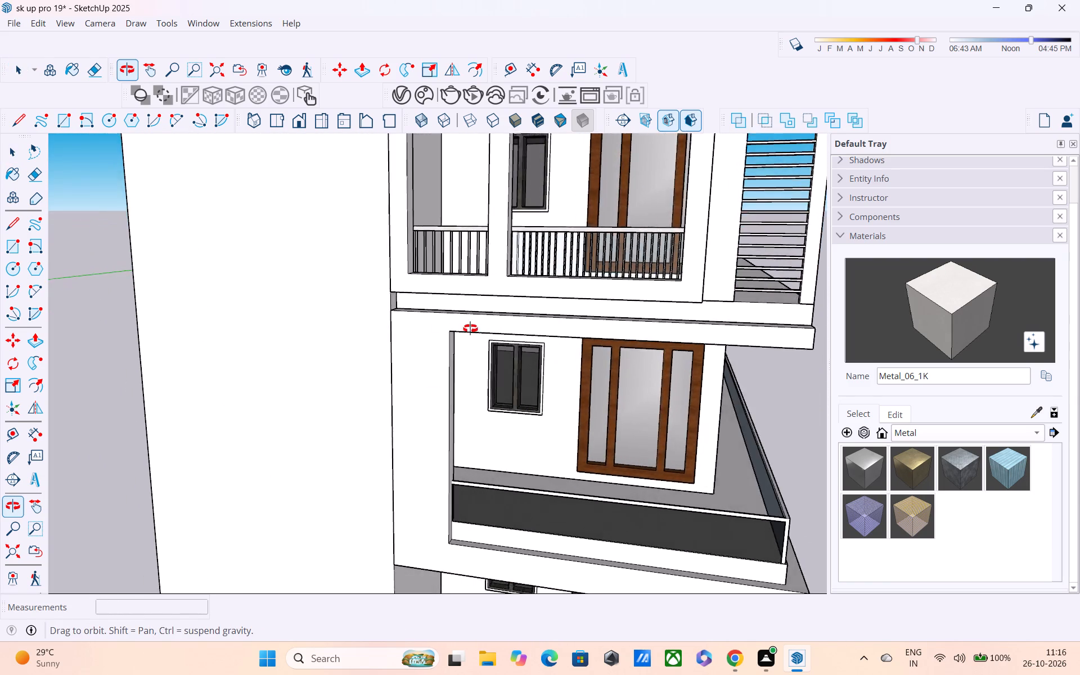
middle_drag(470, 328, 444, 328)
scroll(585, 286, up, 9)
scroll(456, 254, up, 8)
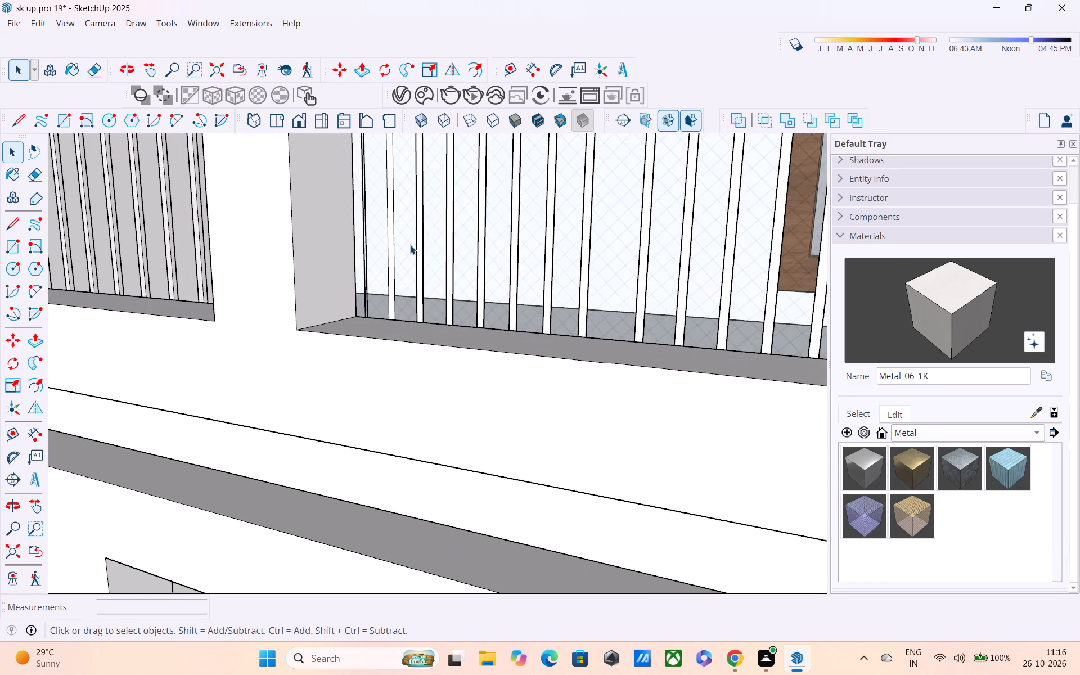
scroll(404, 244, up, 3)
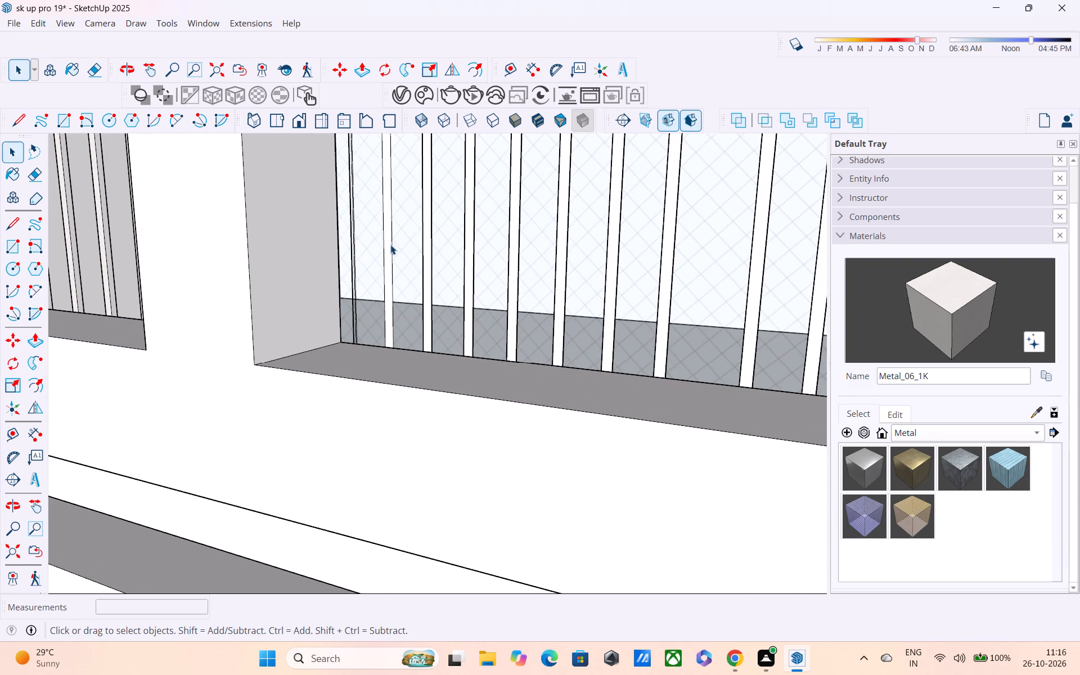
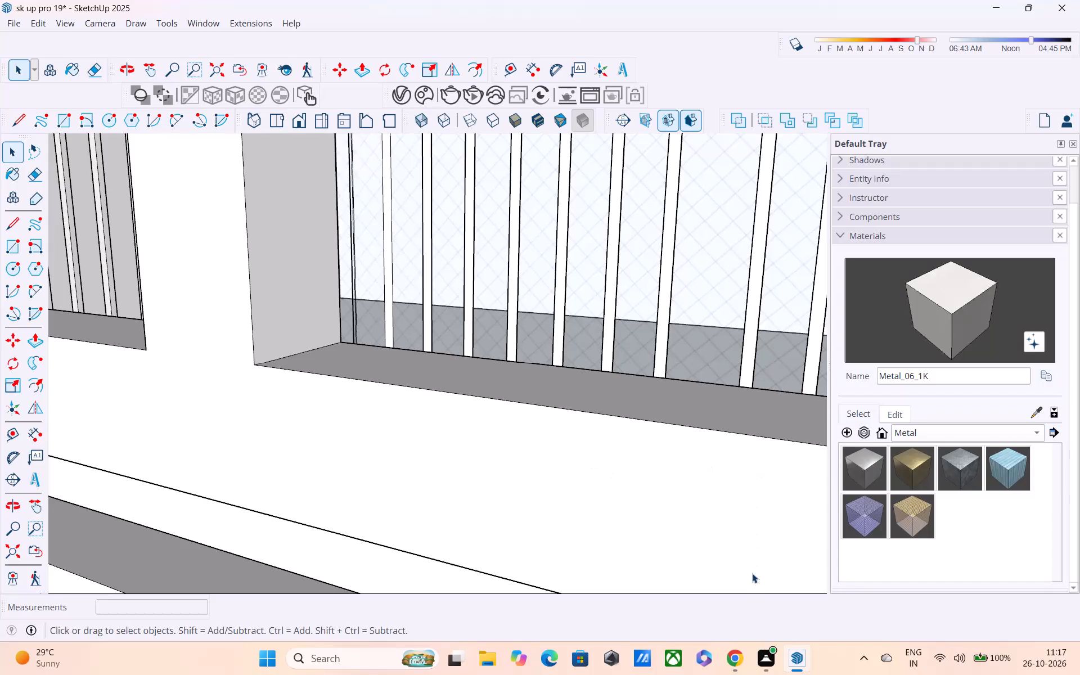
Inspect the upper balcony railings and the tall plain tower wall beside them.
middle_drag(721, 525, 659, 519)
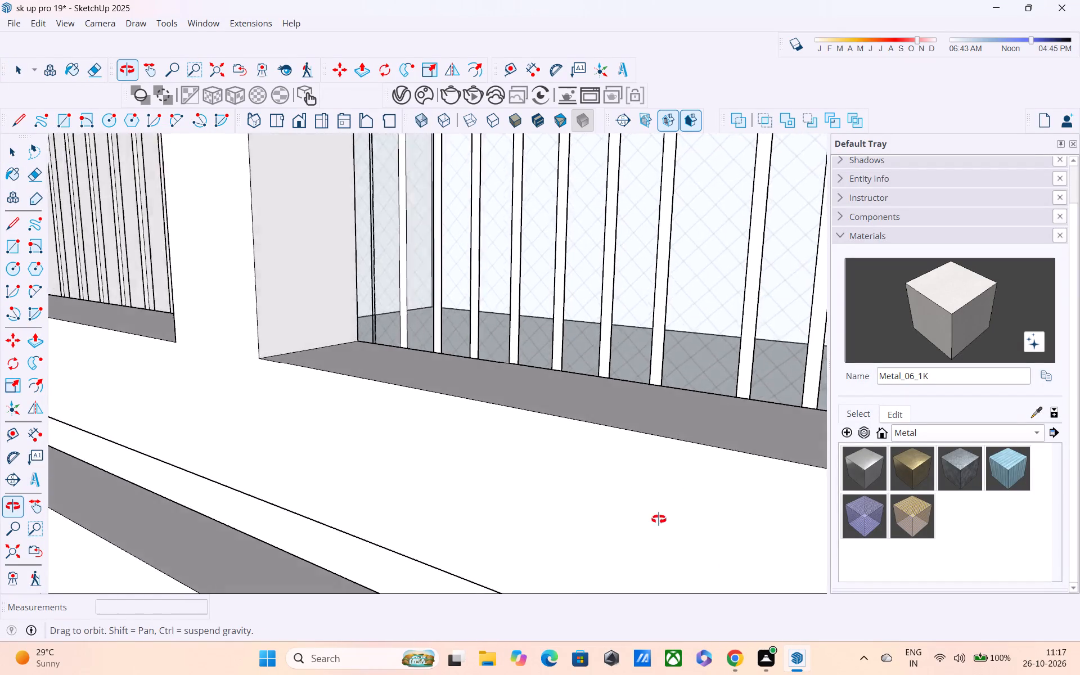
middle_drag(659, 519, 611, 511)
scroll(580, 480, down, 9)
middle_drag(506, 488, 547, 485)
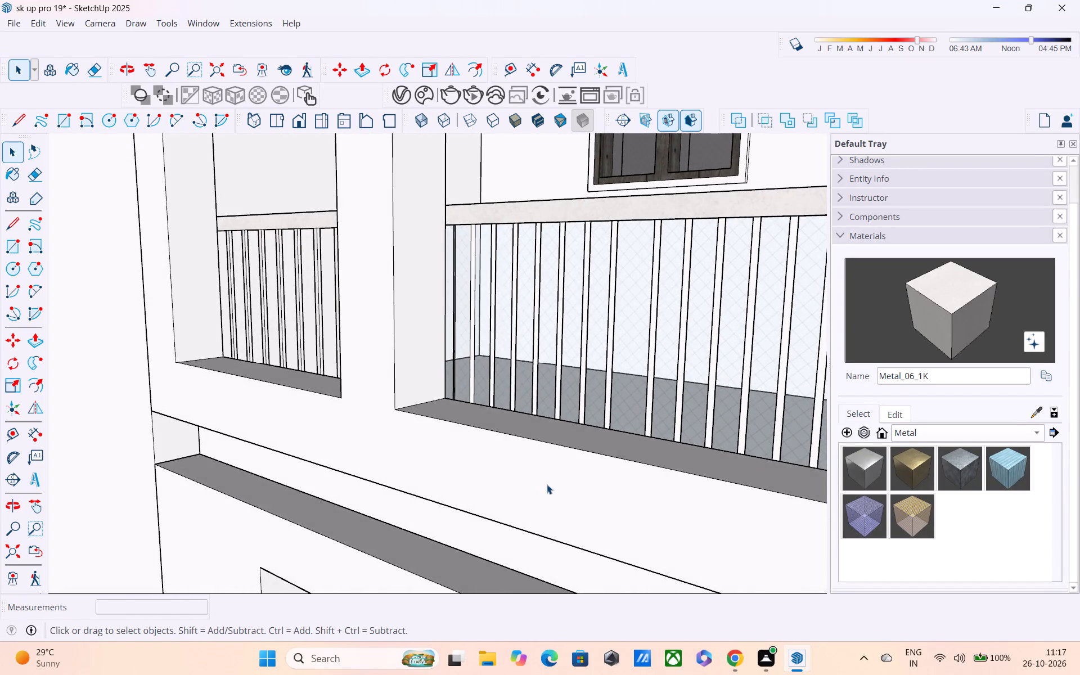
scroll(547, 484, down, 2)
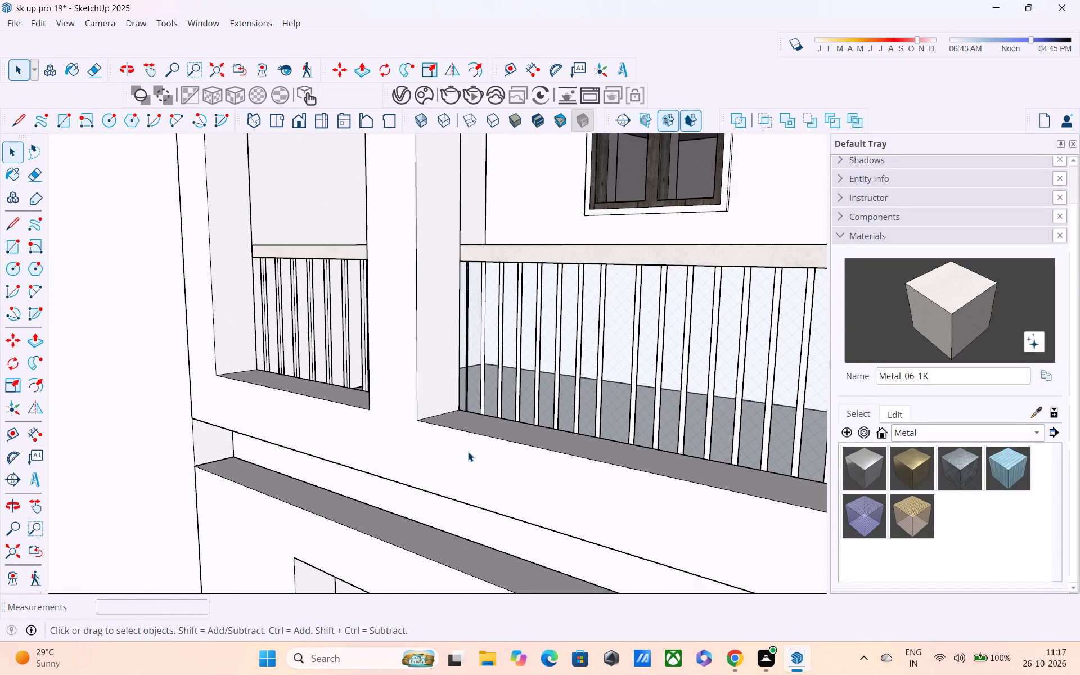
middle_drag(459, 424, 528, 419)
scroll(529, 418, down, 3)
shift+middle_drag(529, 420, 607, 361)
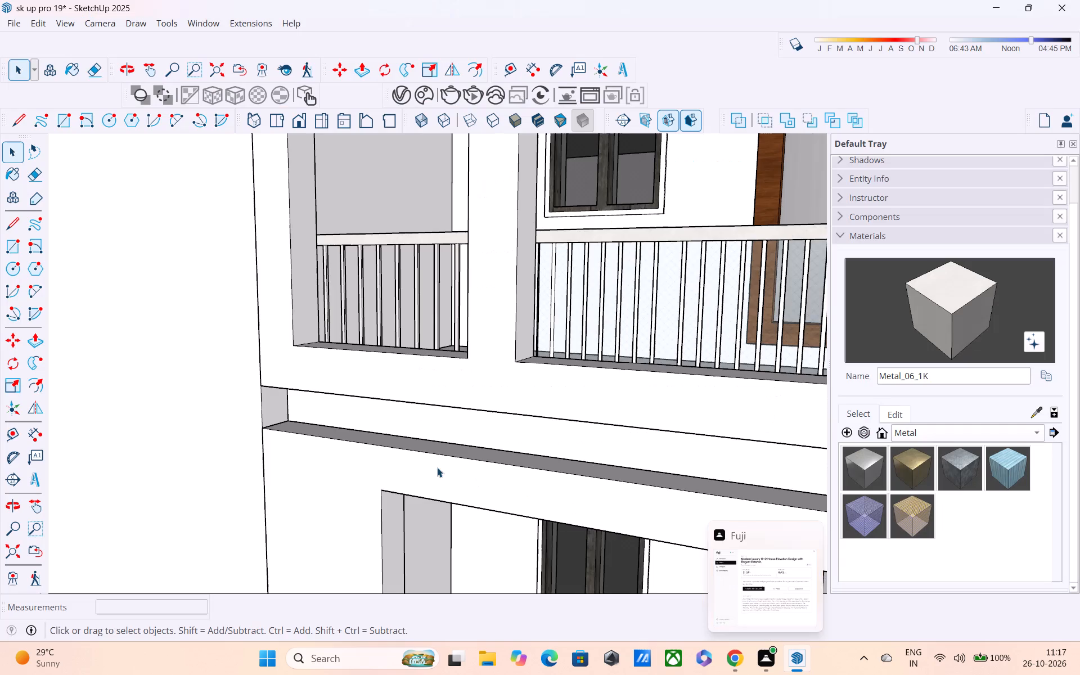
shift+middle_drag(411, 458, 572, 510)
scroll(449, 430, down, 4)
shift+middle_drag(375, 425, 508, 508)
scroll(501, 470, down, 3)
middle_drag(501, 470, 507, 428)
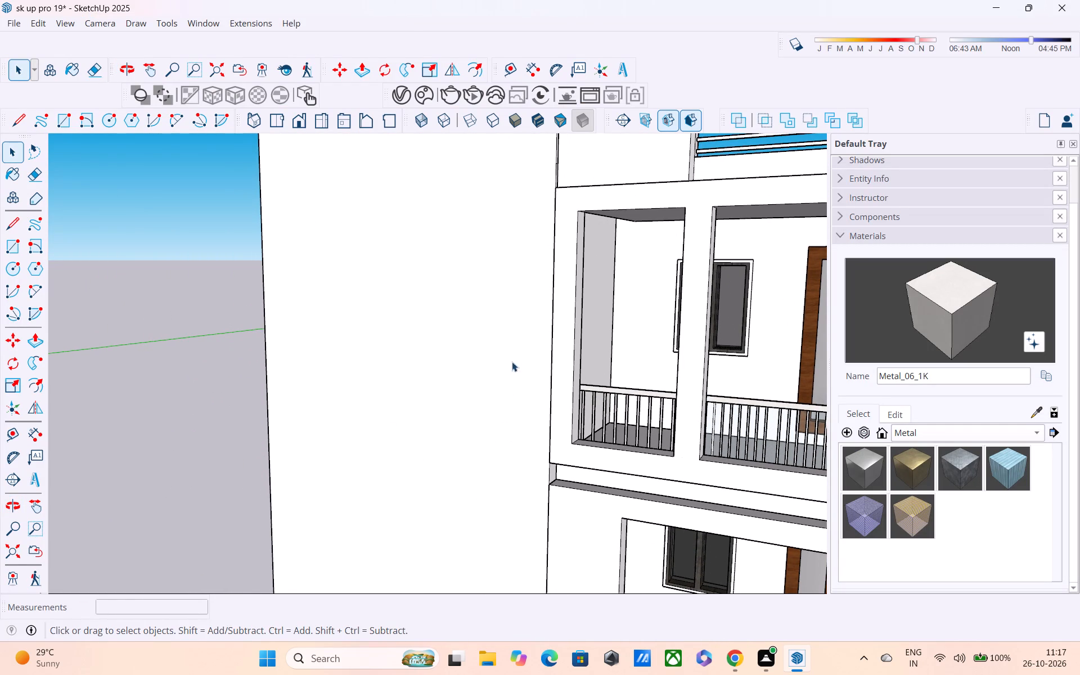
scroll(513, 362, down, 3)
middle_drag(539, 384, 734, 394)
shift+middle_drag(505, 423, 531, 490)
middle_drag(465, 463, 434, 395)
shift+middle_drag(432, 376, 522, 473)
scroll(506, 425, down, 2)
shift+middle_drag(506, 425, 519, 441)
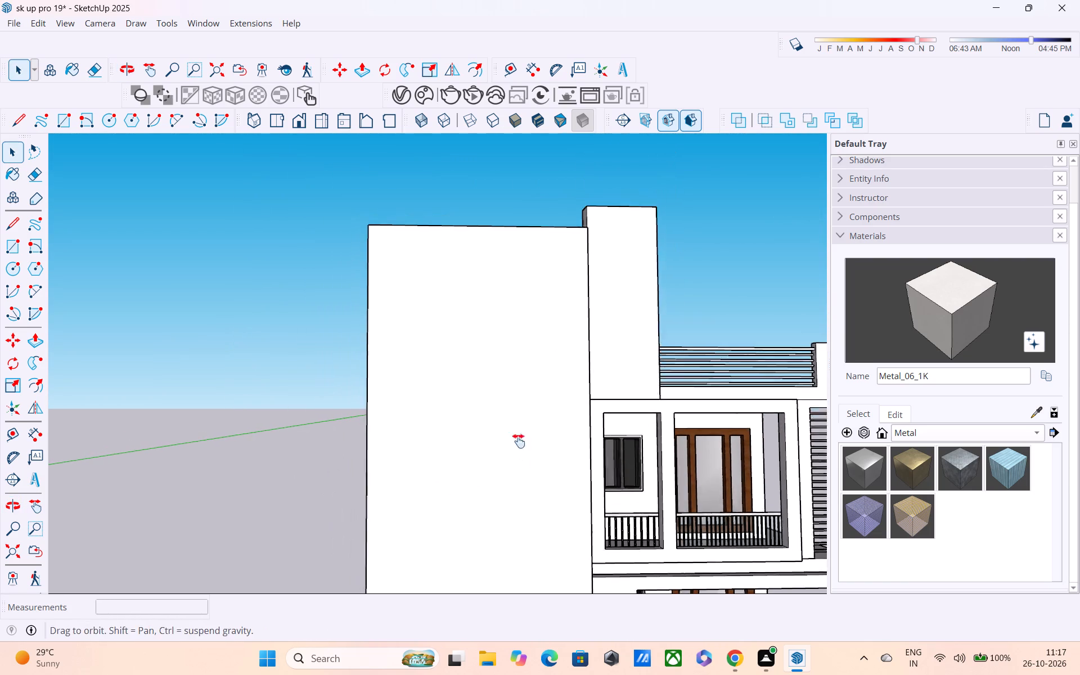
shift+middle_drag(519, 441, 556, 508)
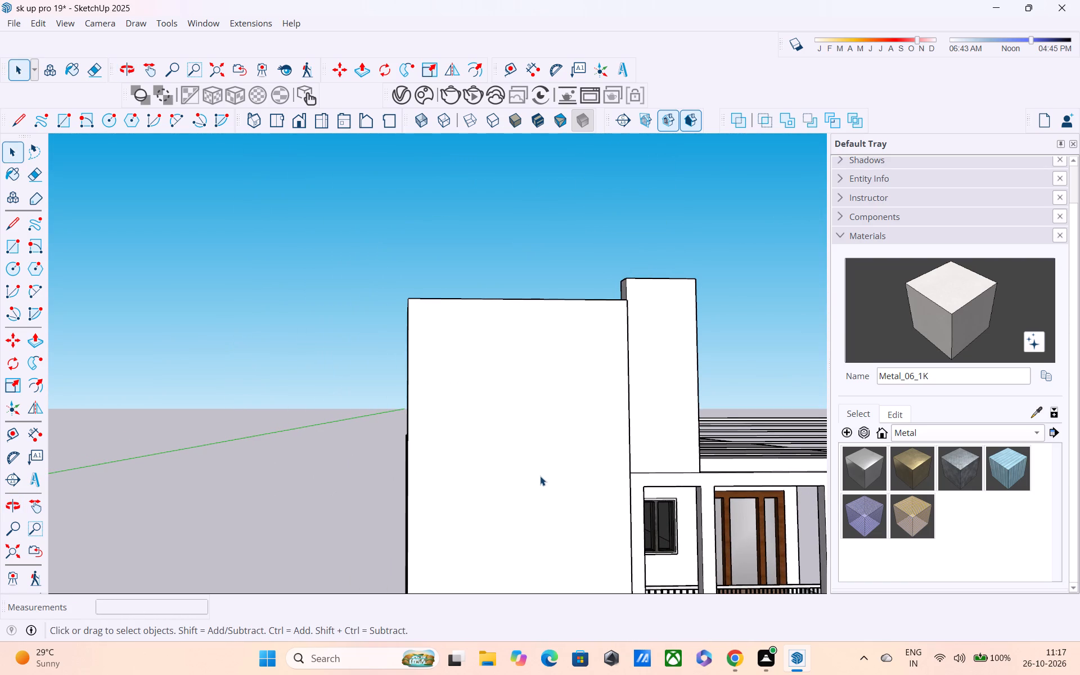
middle_drag(540, 476, 550, 348)
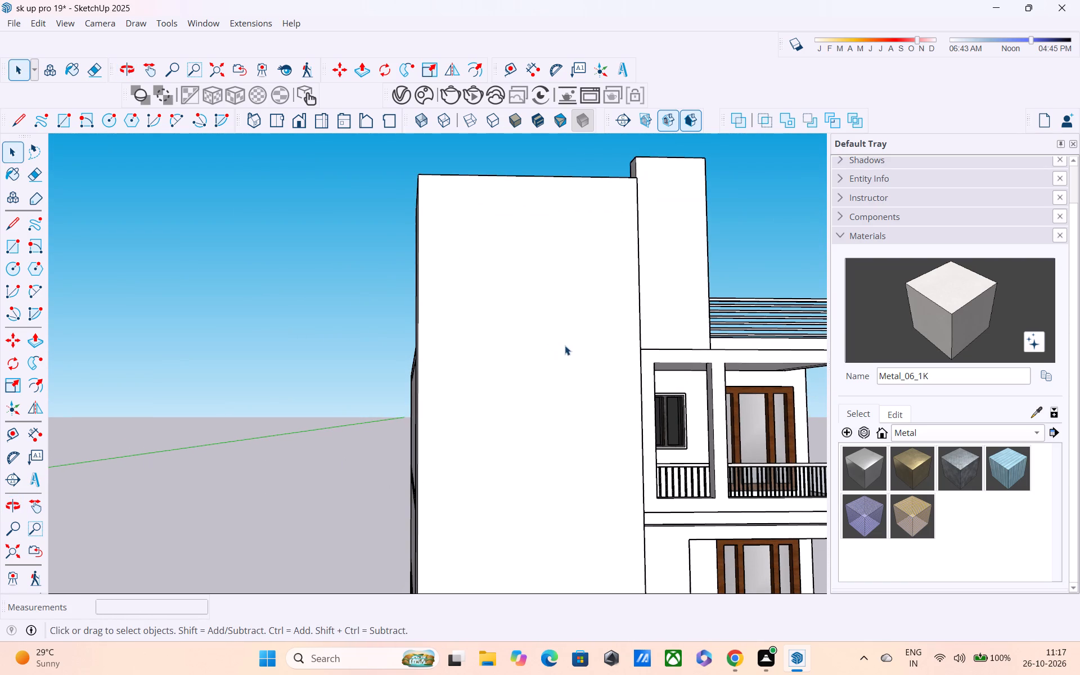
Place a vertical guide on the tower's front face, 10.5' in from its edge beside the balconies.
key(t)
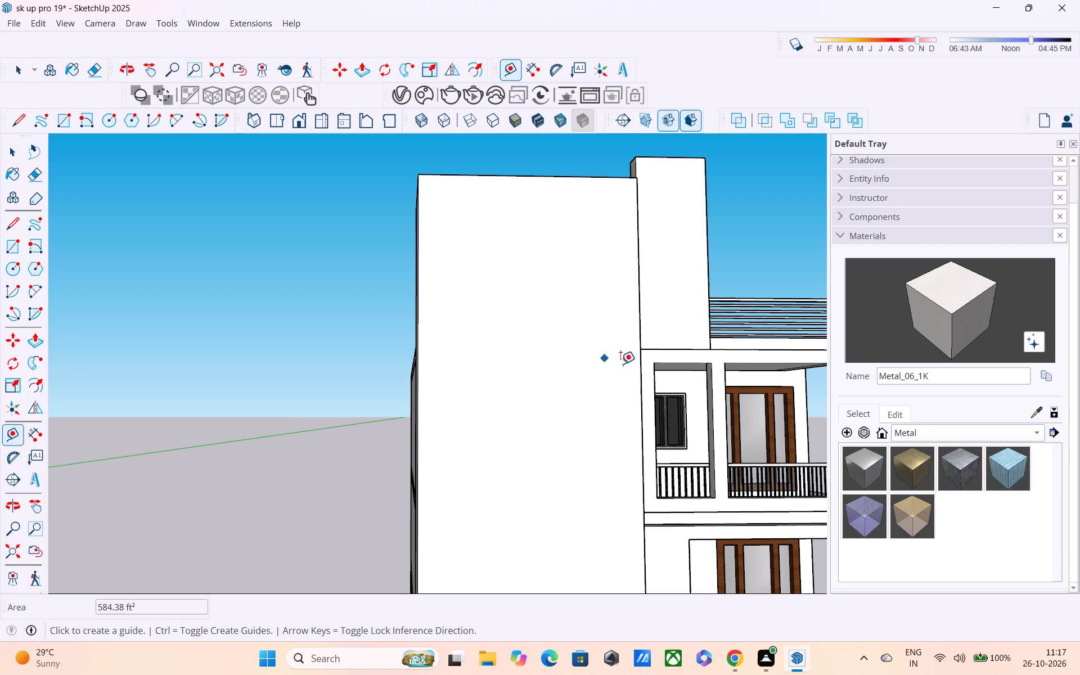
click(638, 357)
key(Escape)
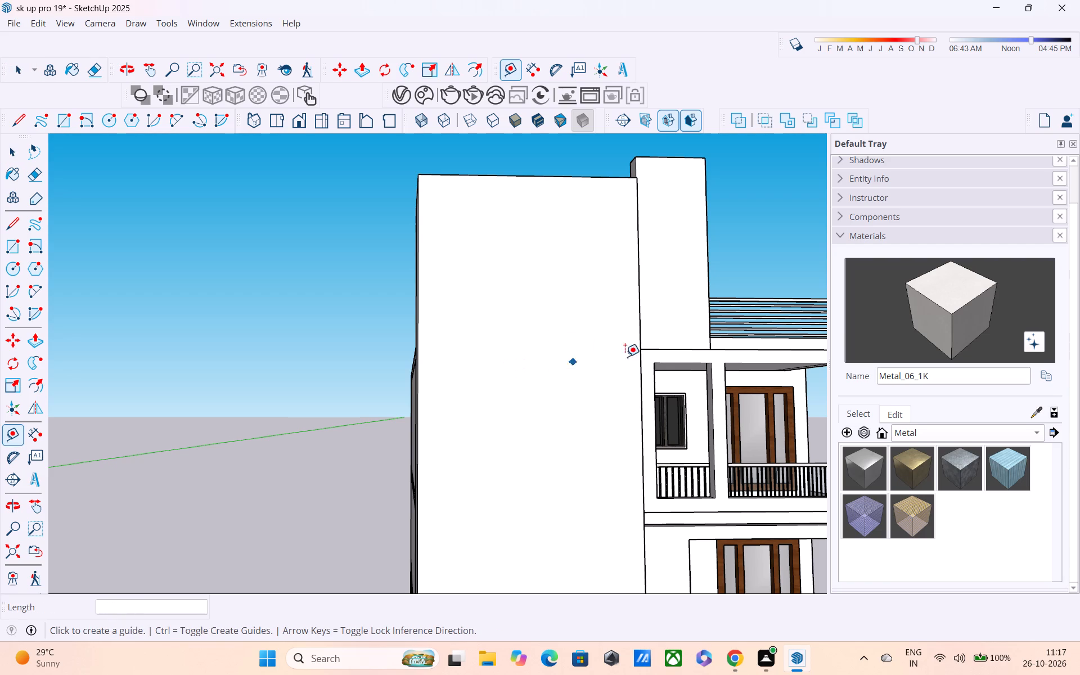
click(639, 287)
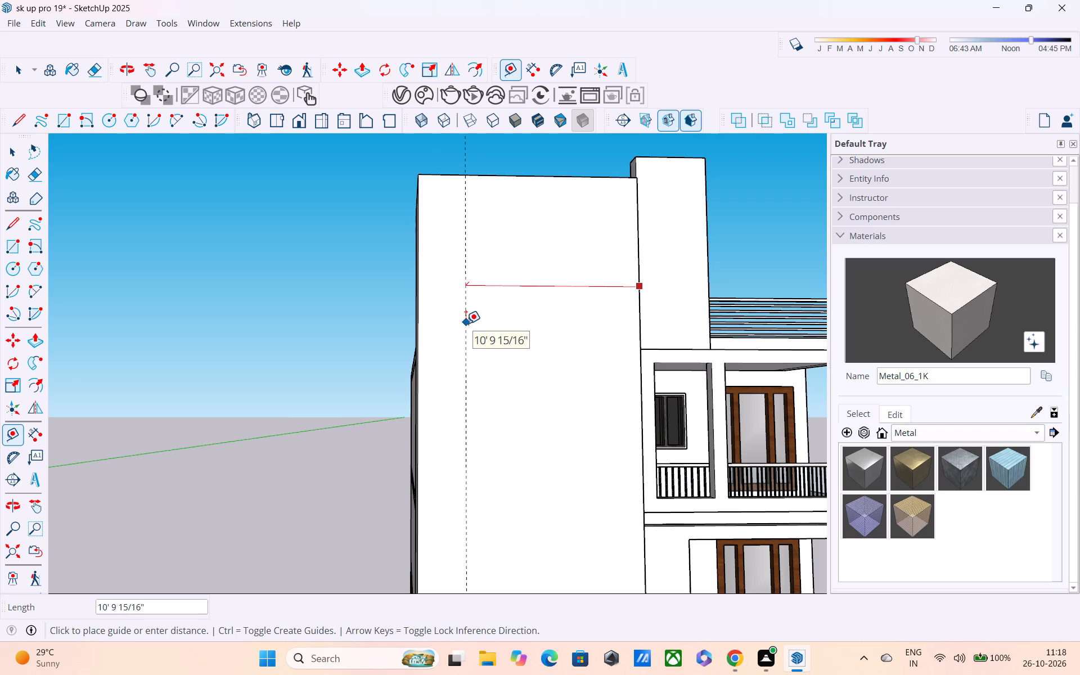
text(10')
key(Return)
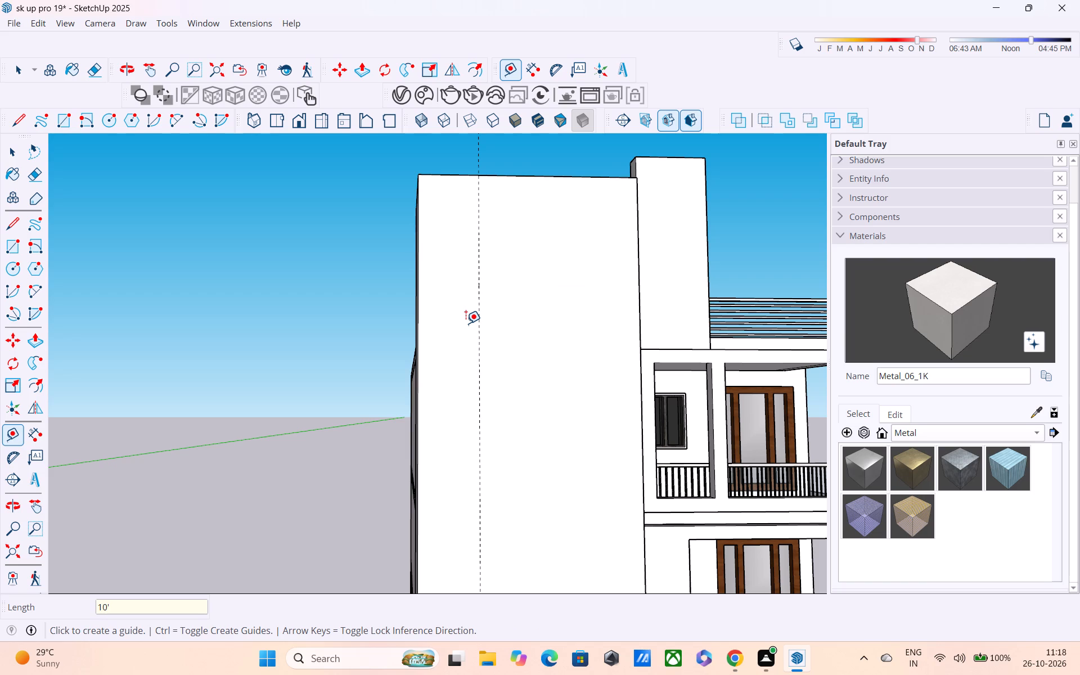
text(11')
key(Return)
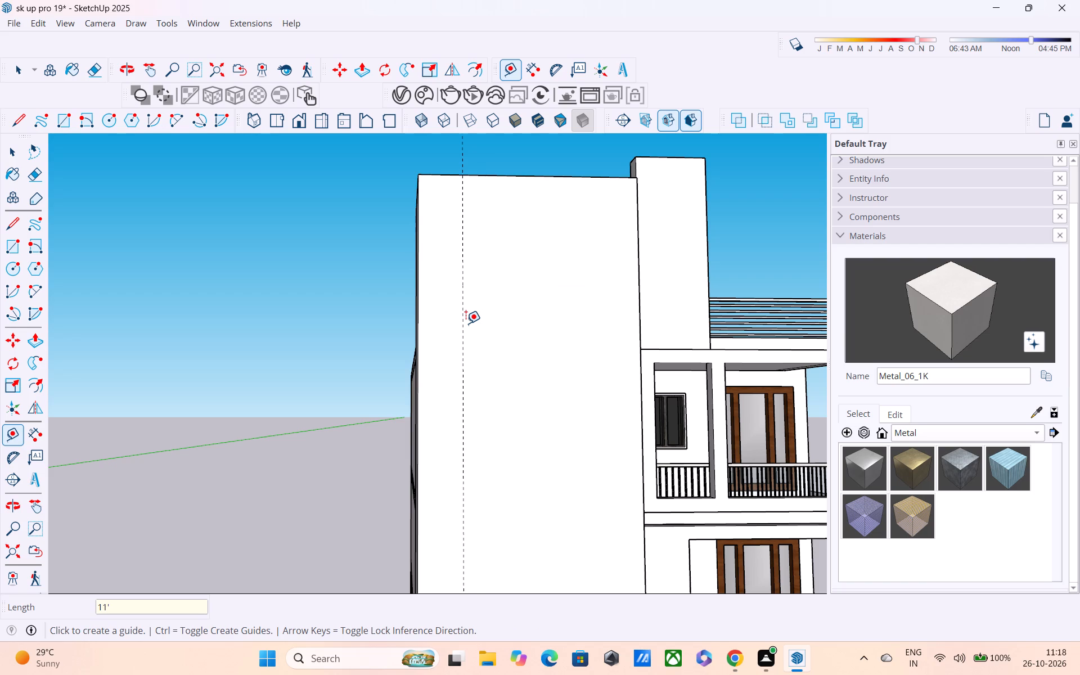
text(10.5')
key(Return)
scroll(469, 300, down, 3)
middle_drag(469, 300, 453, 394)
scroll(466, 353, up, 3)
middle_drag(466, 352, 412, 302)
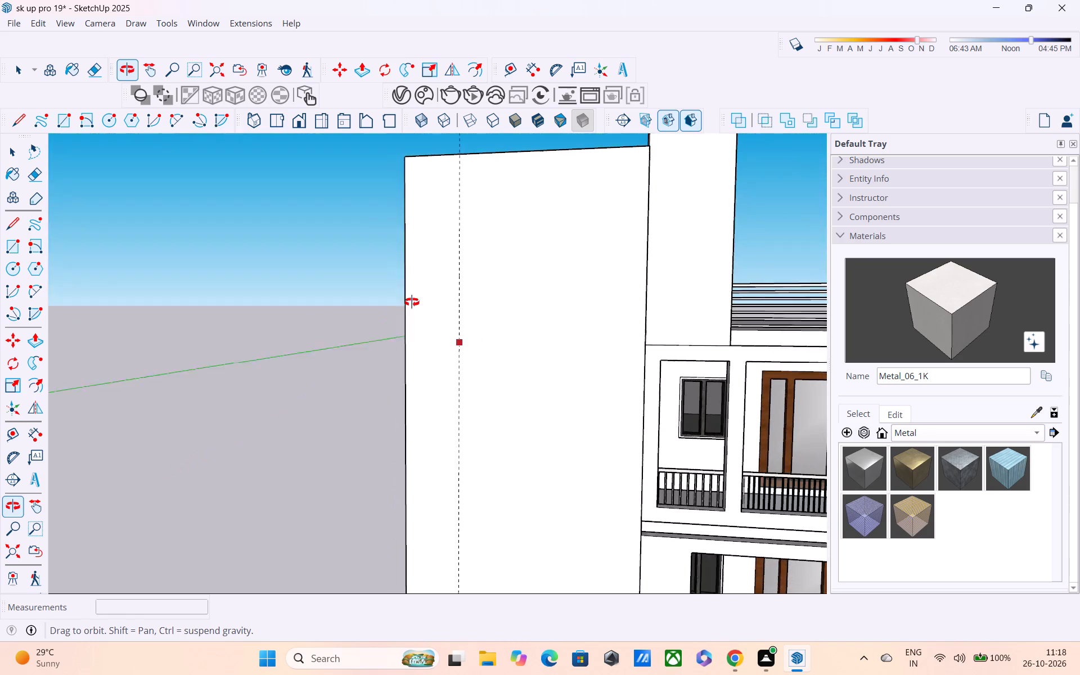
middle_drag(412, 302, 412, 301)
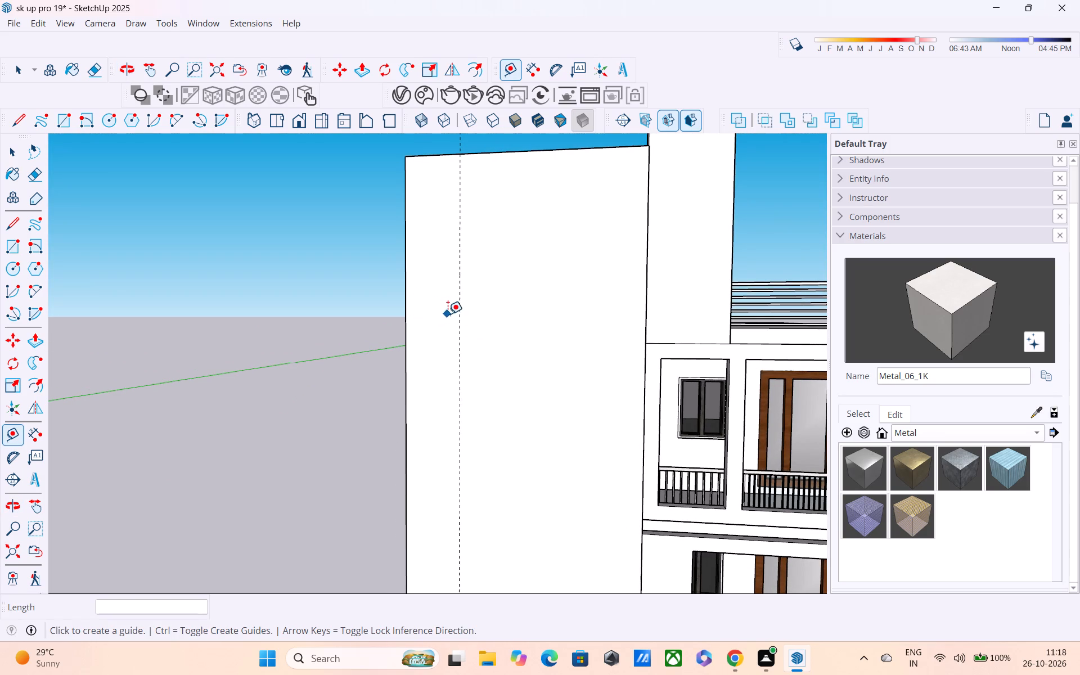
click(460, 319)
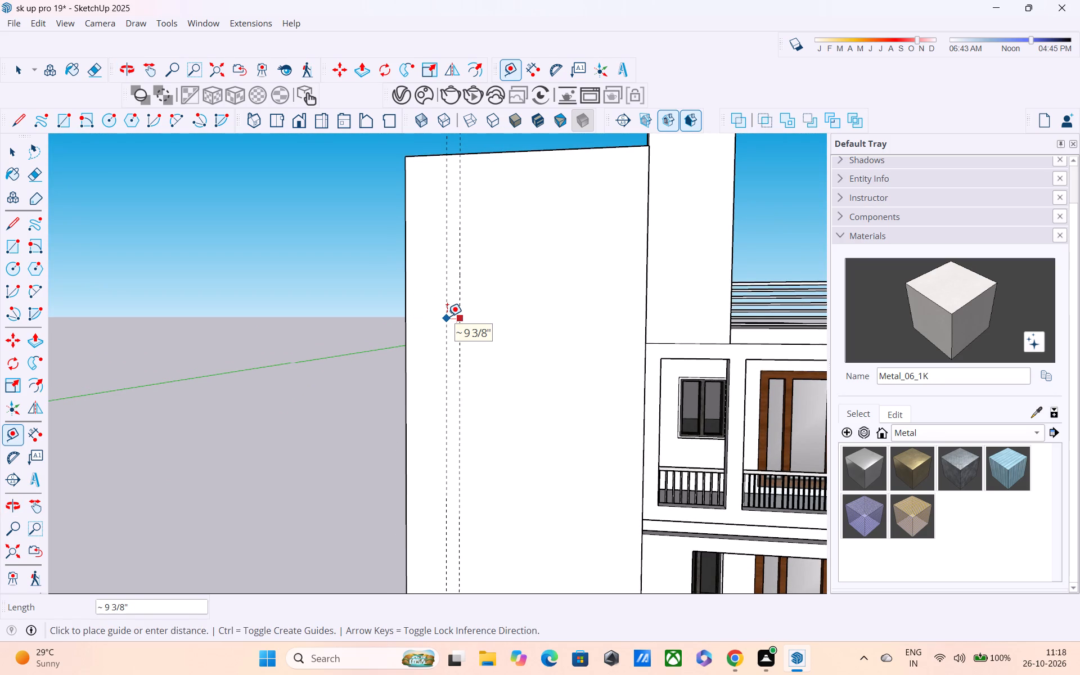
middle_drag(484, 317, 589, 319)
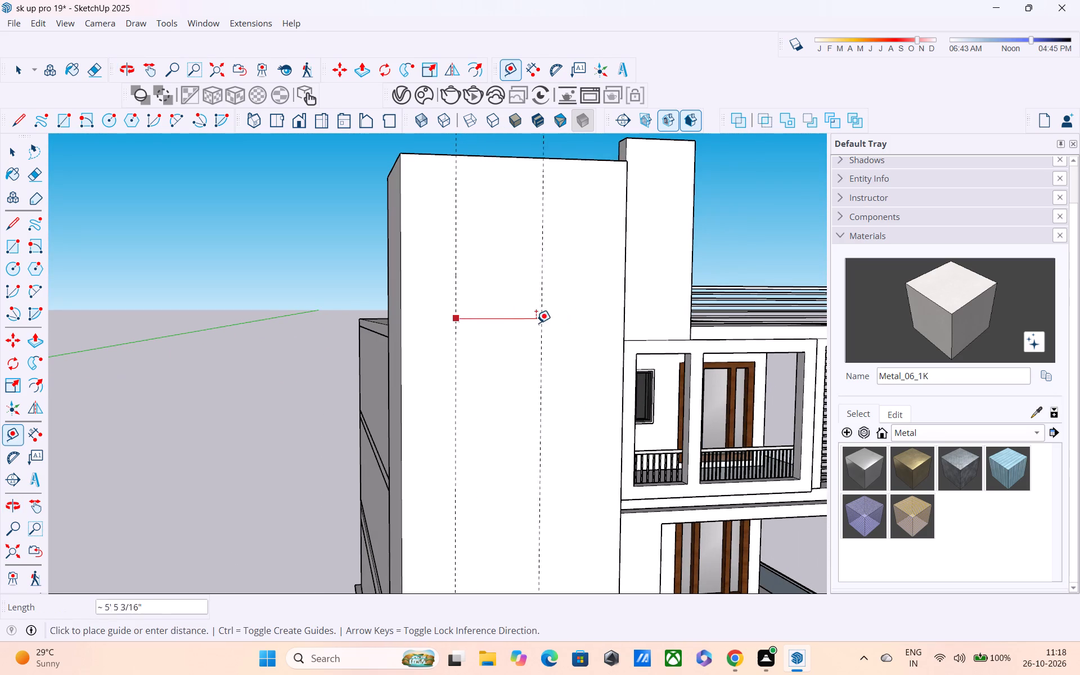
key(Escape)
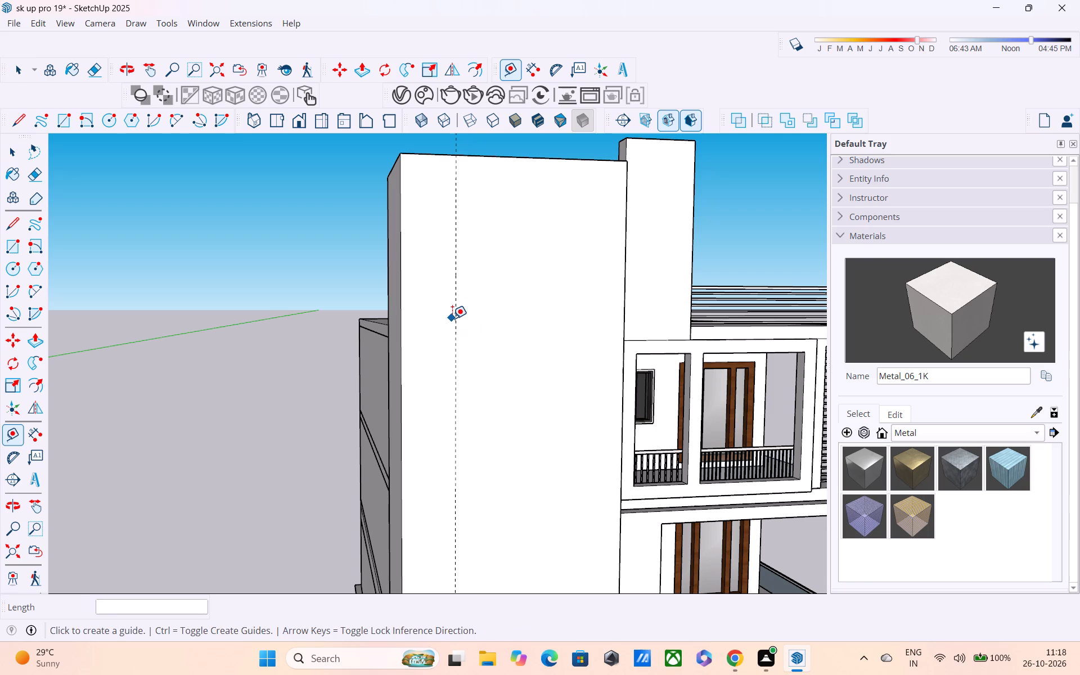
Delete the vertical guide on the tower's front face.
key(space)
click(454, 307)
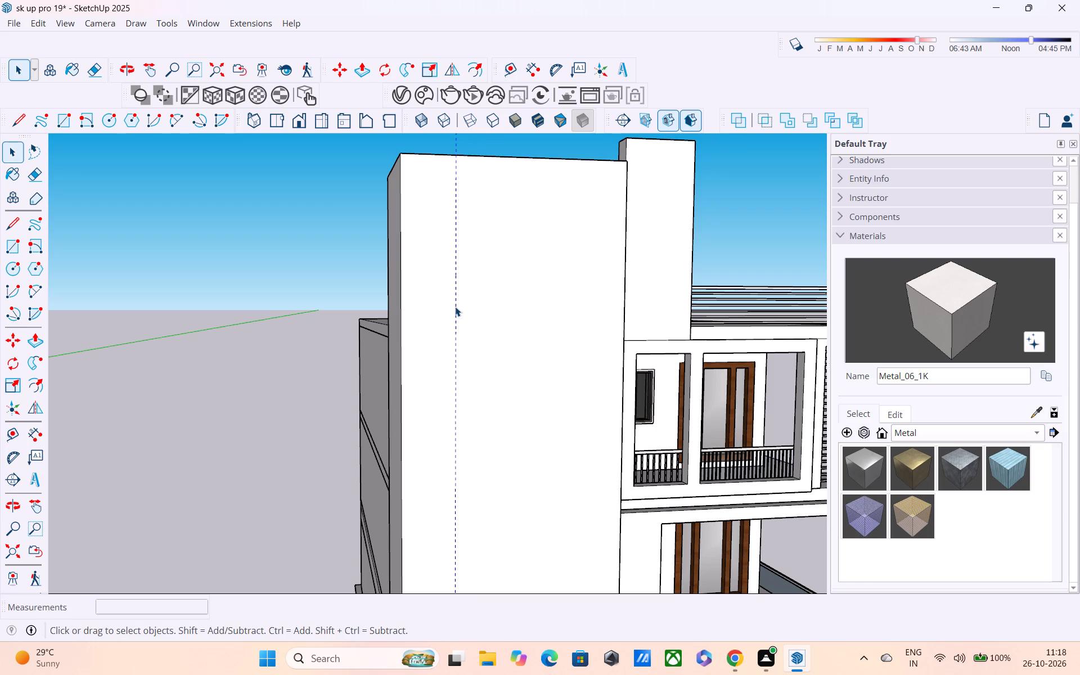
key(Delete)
Place a vertical guide on the tower's front face, 11' in from its edge beside the balconies.
key(t)
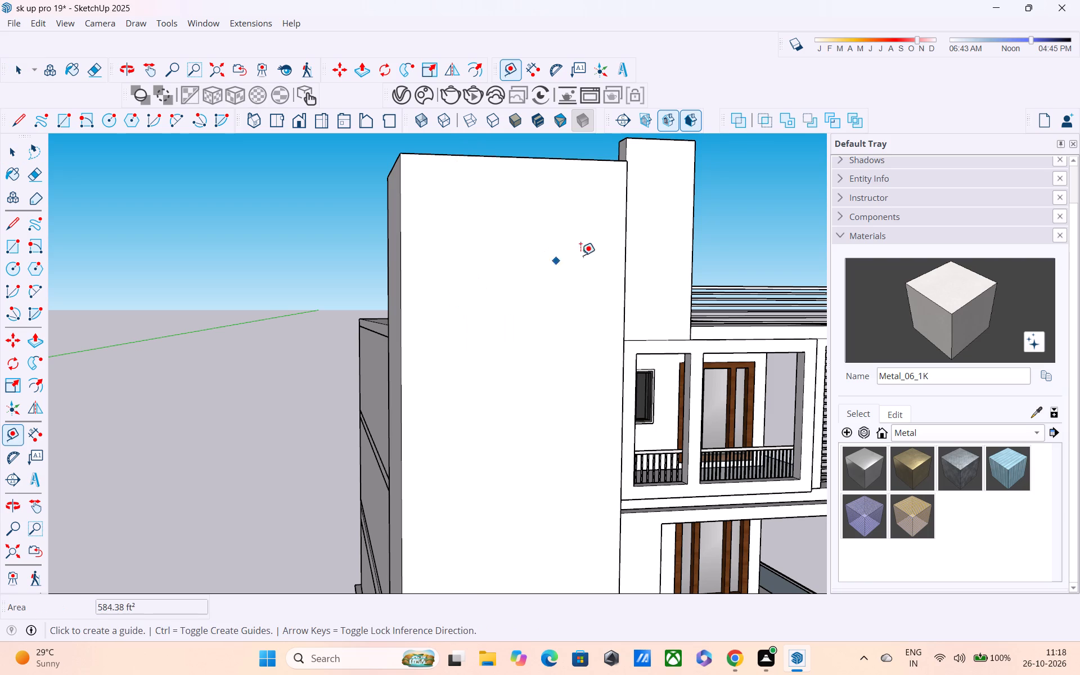
click(626, 304)
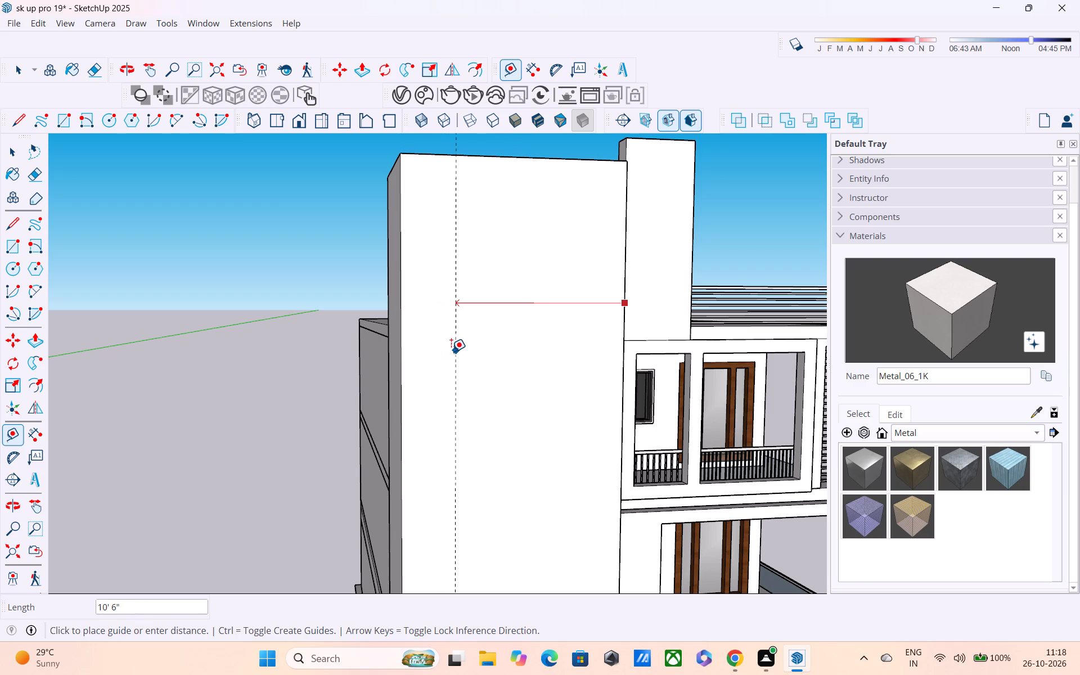
text(11')
key(Return)
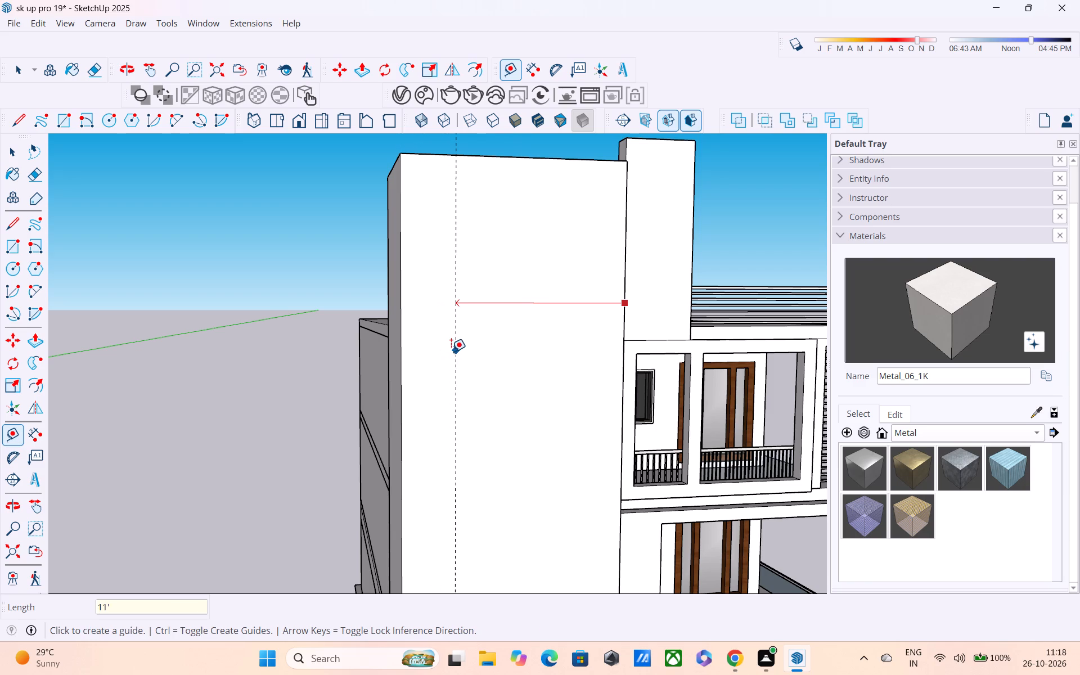
Offset a second vertical guide 2' from the first one, toward the balconies.
scroll(451, 352, down, 3)
middle_drag(448, 348, 371, 338)
scroll(450, 327, up, 5)
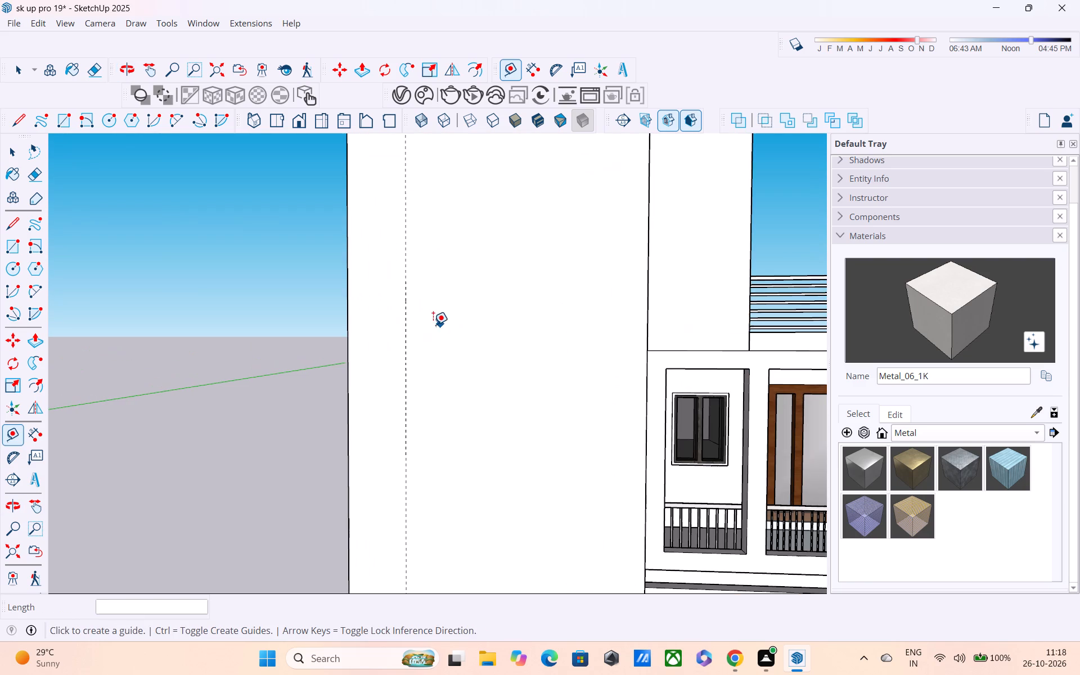
click(407, 317)
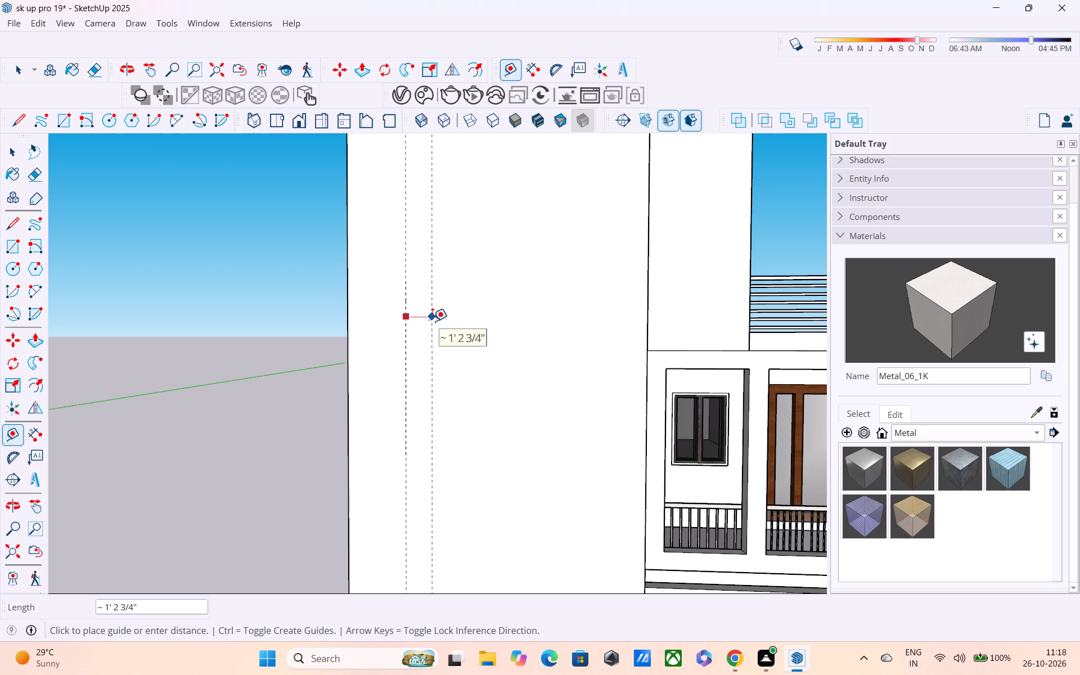
text(1')
key(Return)
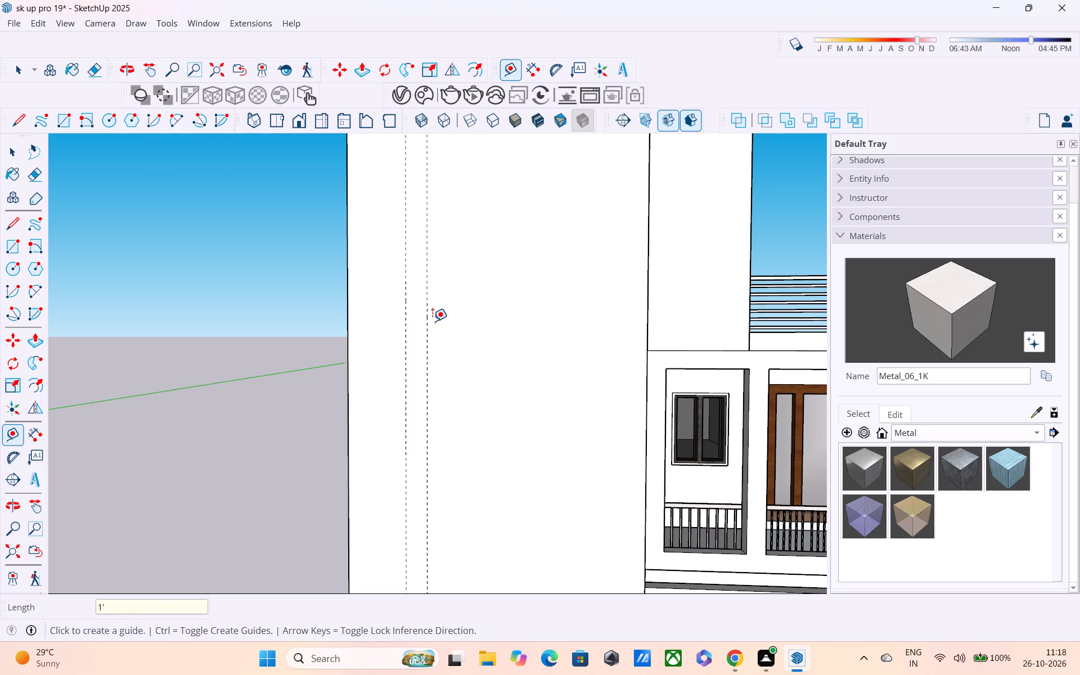
text(1.5')
key(Return)
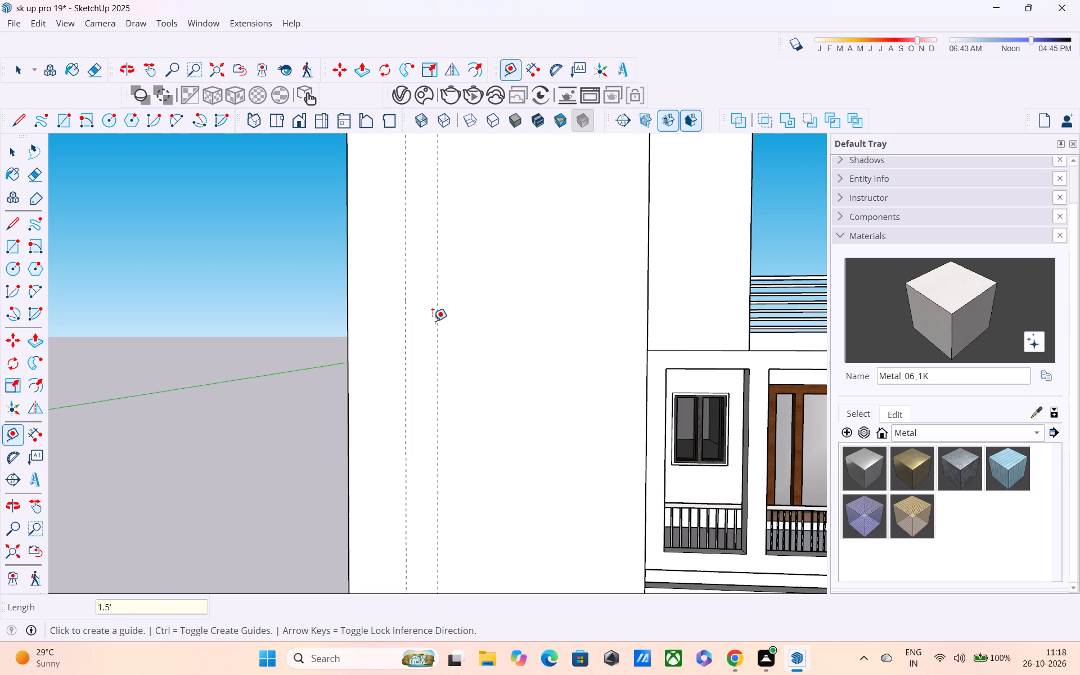
text(2')
key(Return)
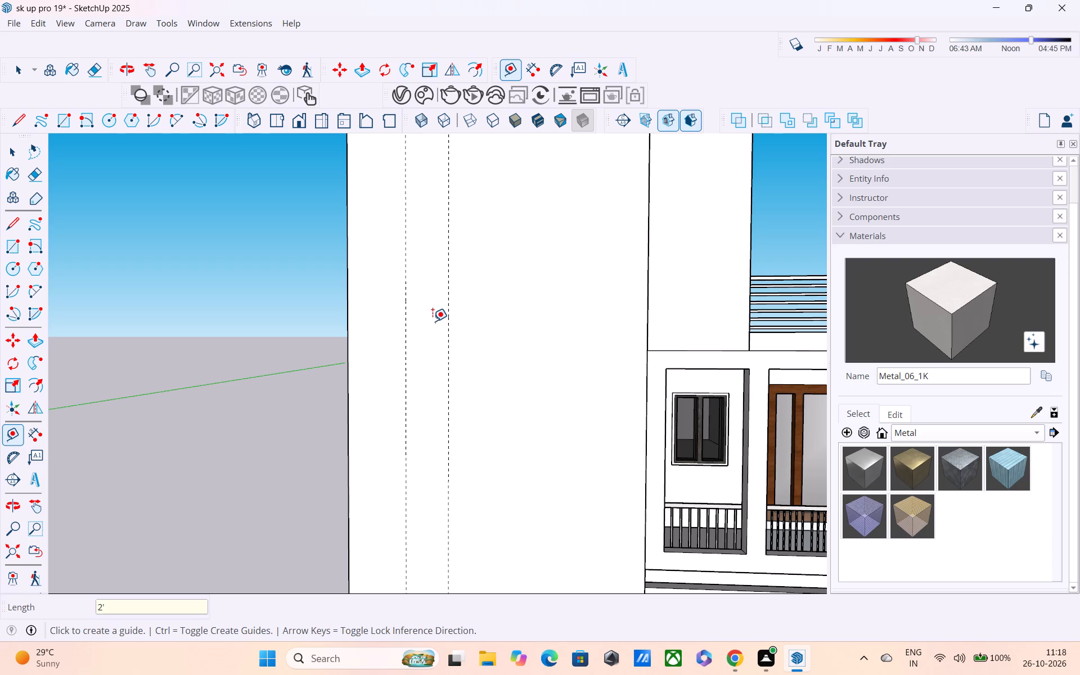
Review the two vertical guides on the tower face against the whole house elevation.
scroll(482, 243, down, 5)
middle_drag(488, 291, 568, 298)
scroll(529, 262, down, 4)
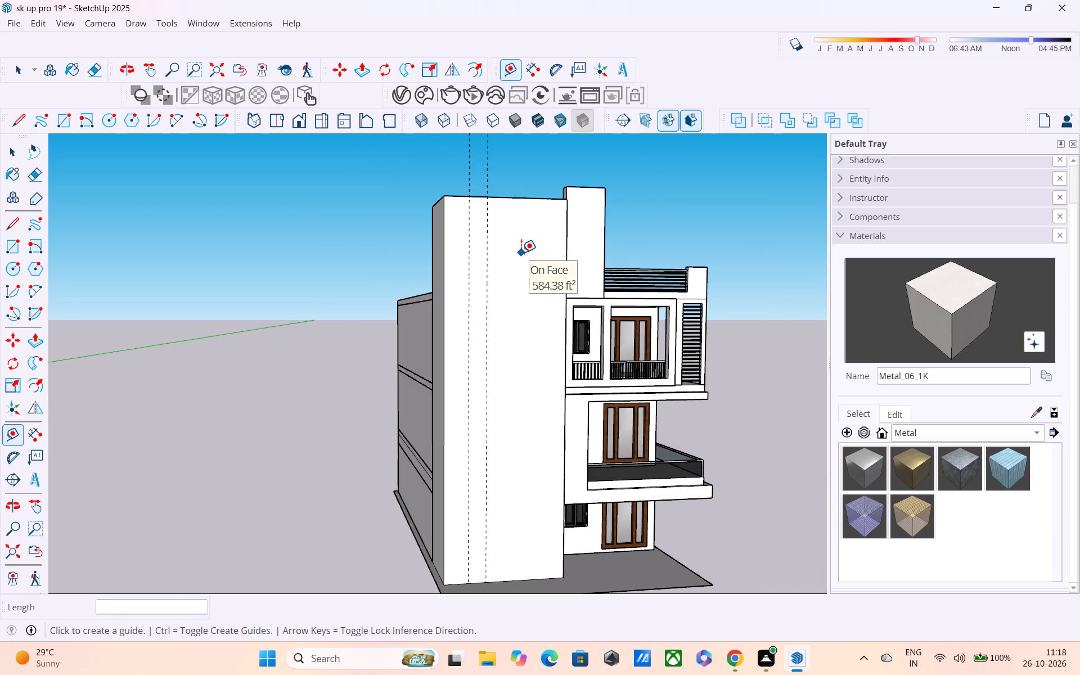
scroll(520, 251, down, 1)
middle_drag(519, 245, 432, 265)
scroll(490, 286, up, 1)
scroll(490, 286, down, 2)
scroll(490, 286, up, 2)
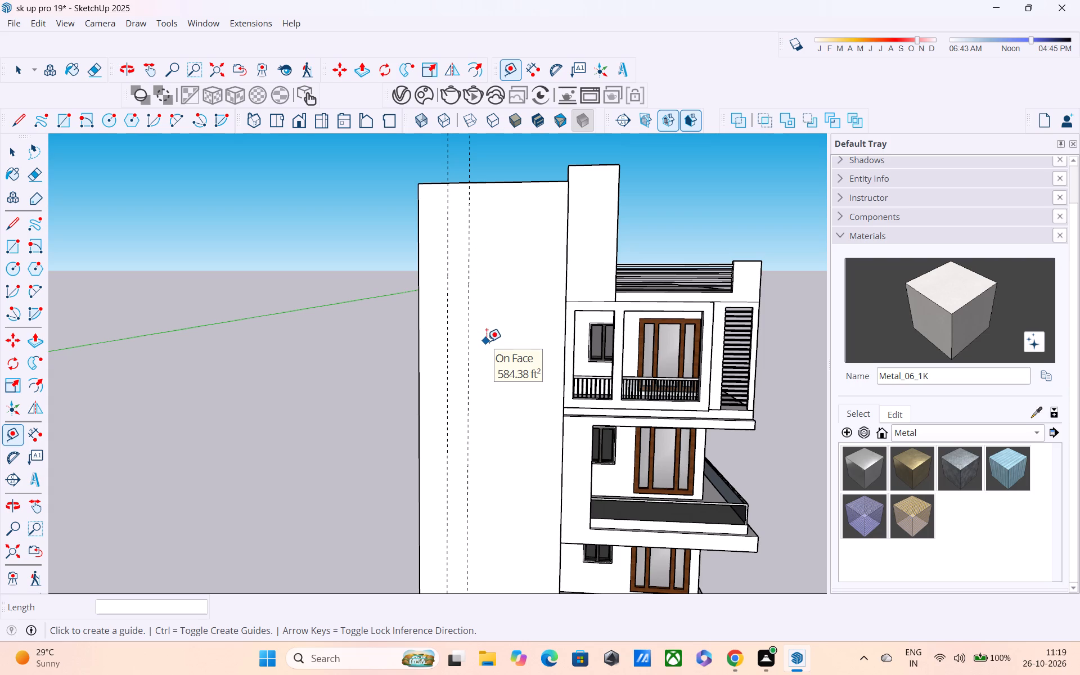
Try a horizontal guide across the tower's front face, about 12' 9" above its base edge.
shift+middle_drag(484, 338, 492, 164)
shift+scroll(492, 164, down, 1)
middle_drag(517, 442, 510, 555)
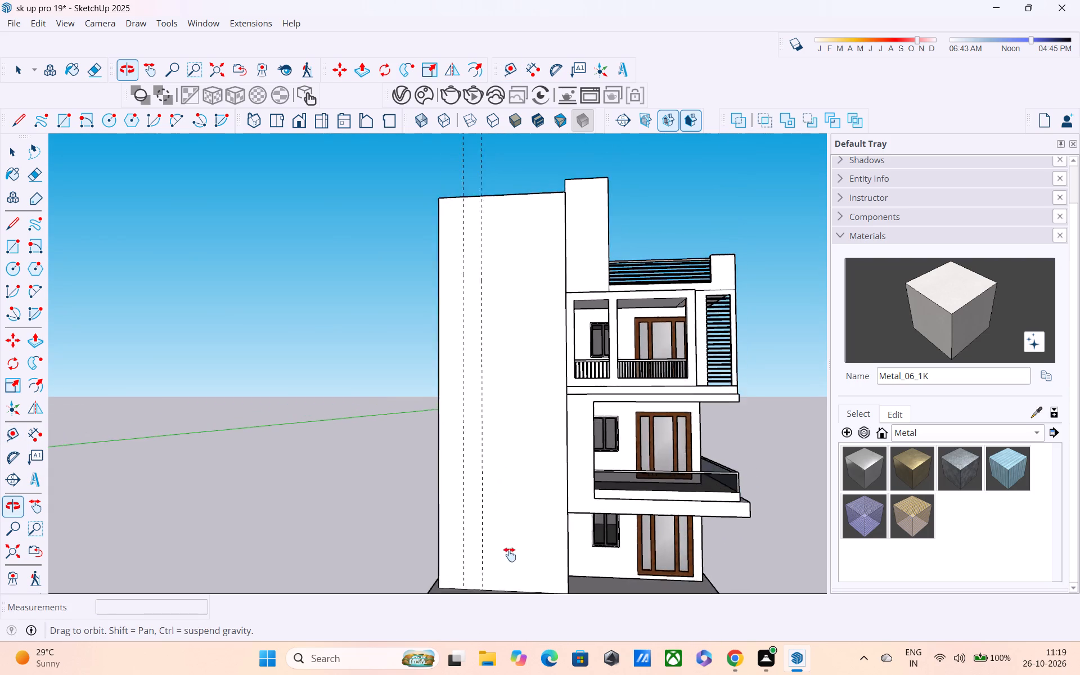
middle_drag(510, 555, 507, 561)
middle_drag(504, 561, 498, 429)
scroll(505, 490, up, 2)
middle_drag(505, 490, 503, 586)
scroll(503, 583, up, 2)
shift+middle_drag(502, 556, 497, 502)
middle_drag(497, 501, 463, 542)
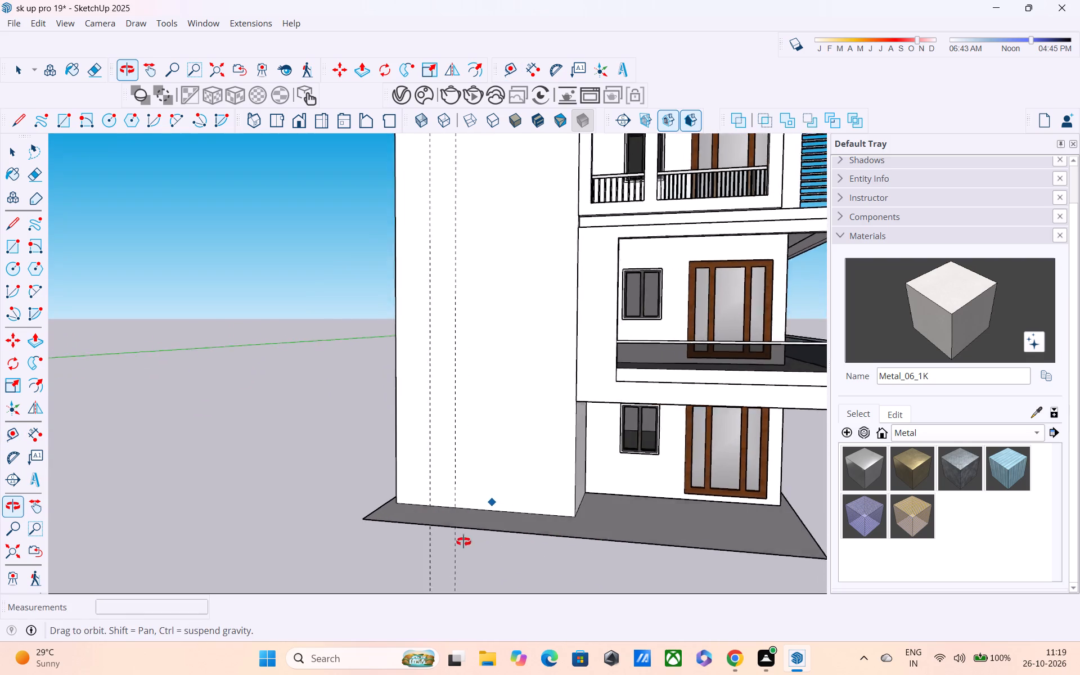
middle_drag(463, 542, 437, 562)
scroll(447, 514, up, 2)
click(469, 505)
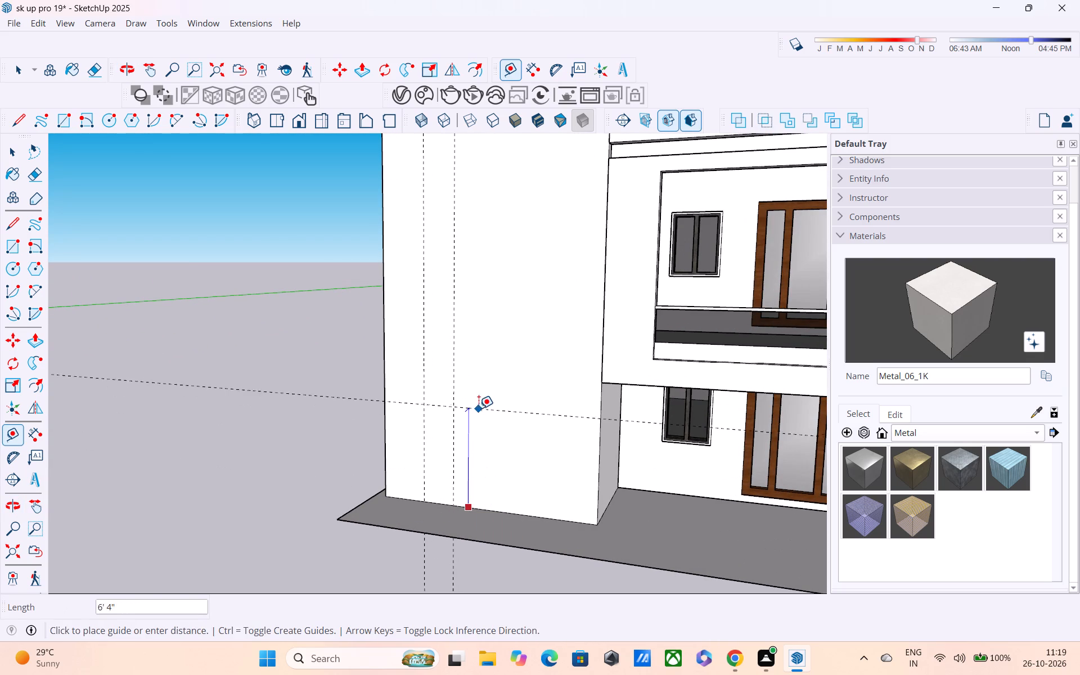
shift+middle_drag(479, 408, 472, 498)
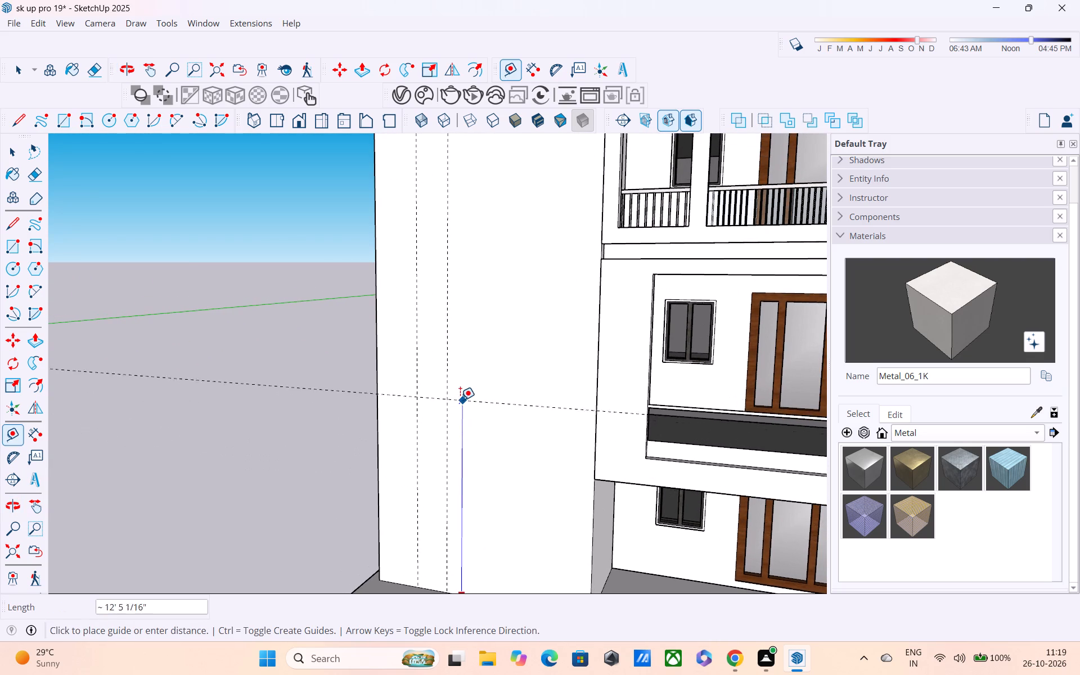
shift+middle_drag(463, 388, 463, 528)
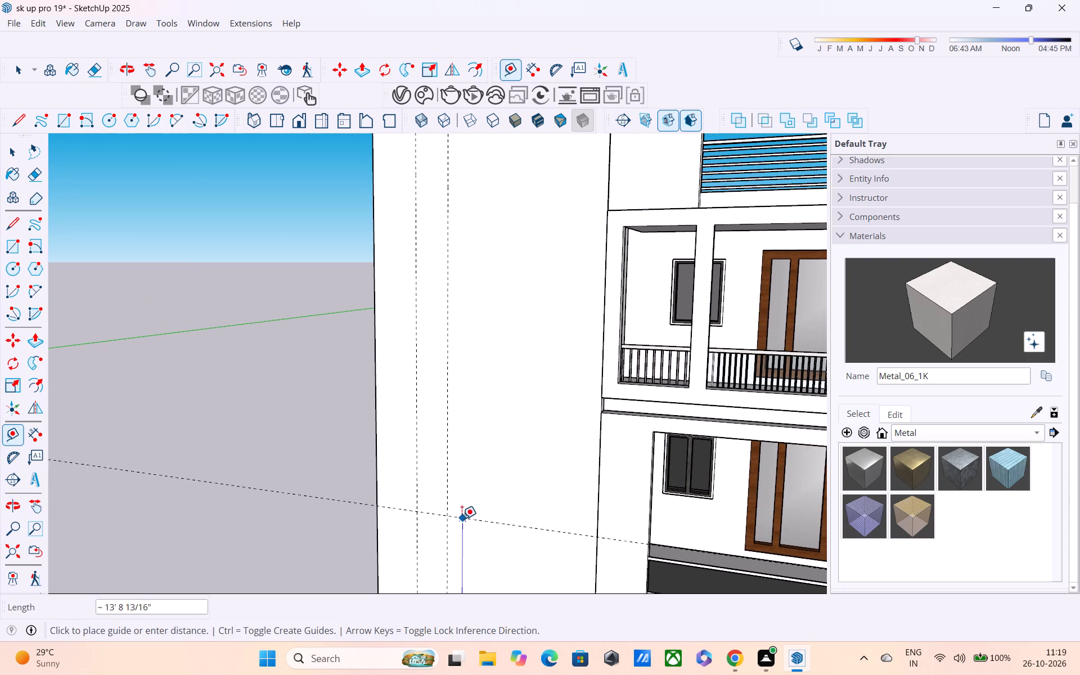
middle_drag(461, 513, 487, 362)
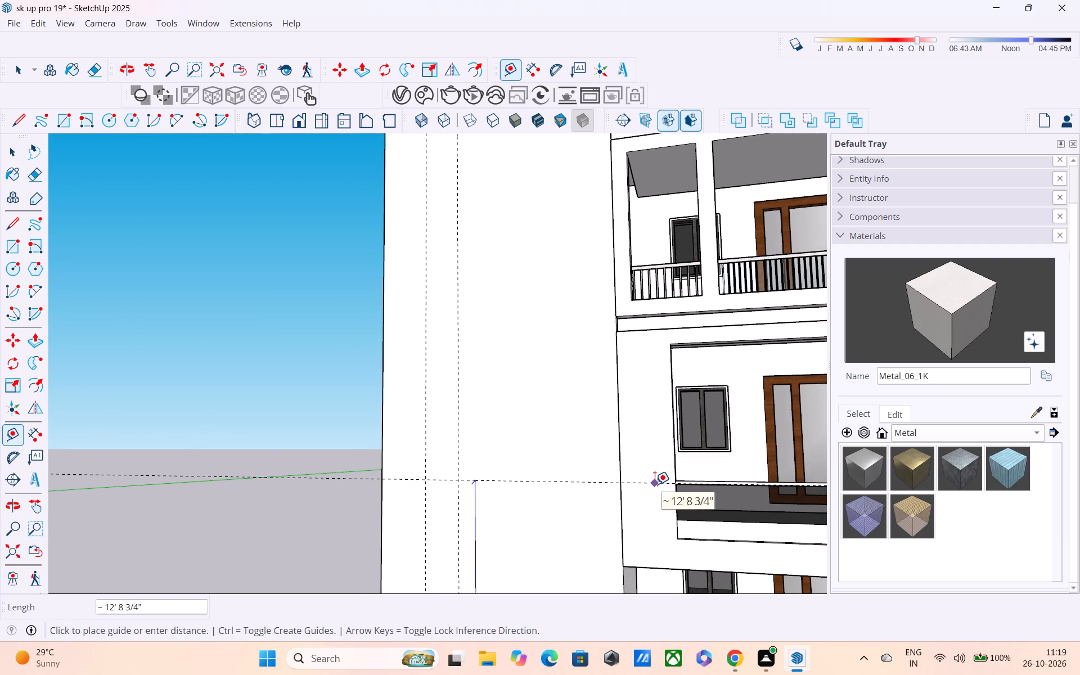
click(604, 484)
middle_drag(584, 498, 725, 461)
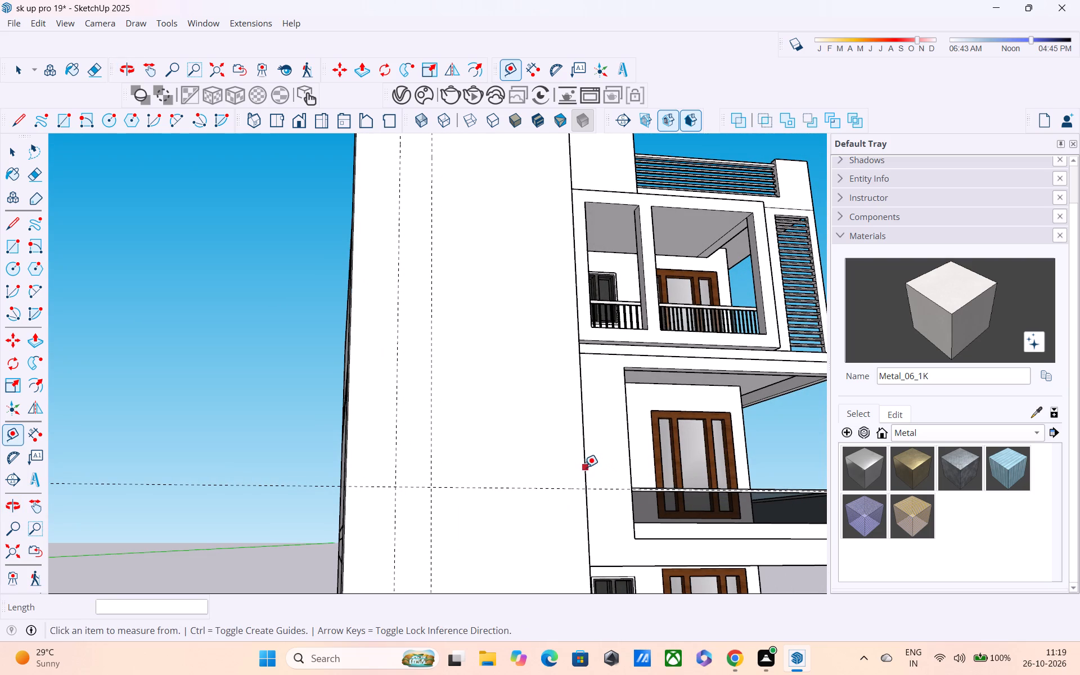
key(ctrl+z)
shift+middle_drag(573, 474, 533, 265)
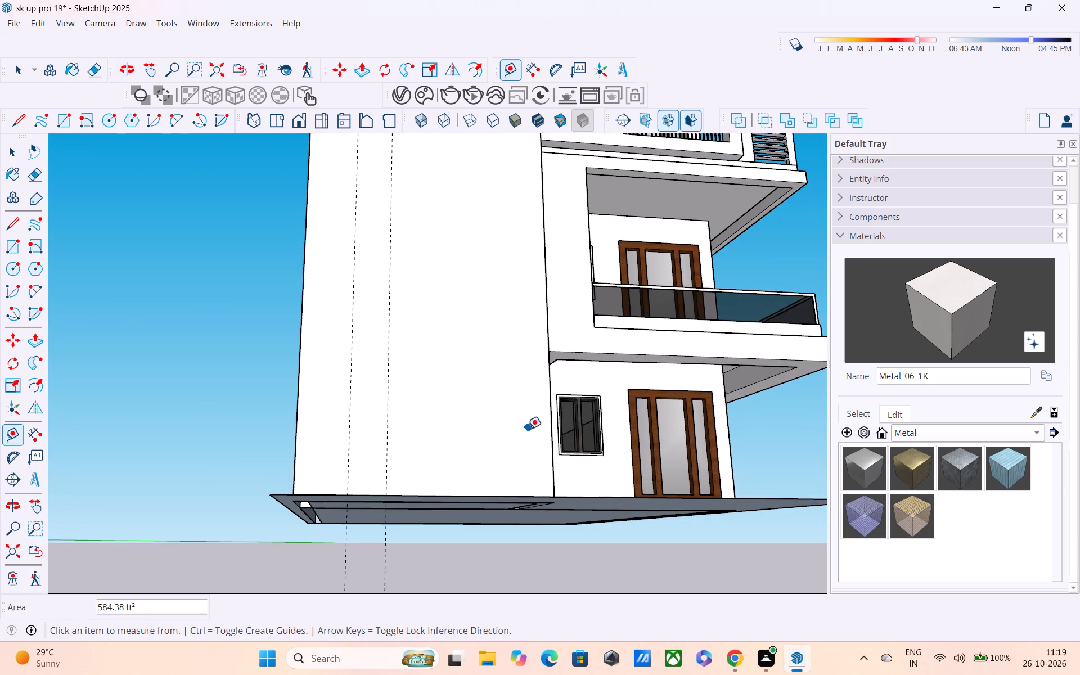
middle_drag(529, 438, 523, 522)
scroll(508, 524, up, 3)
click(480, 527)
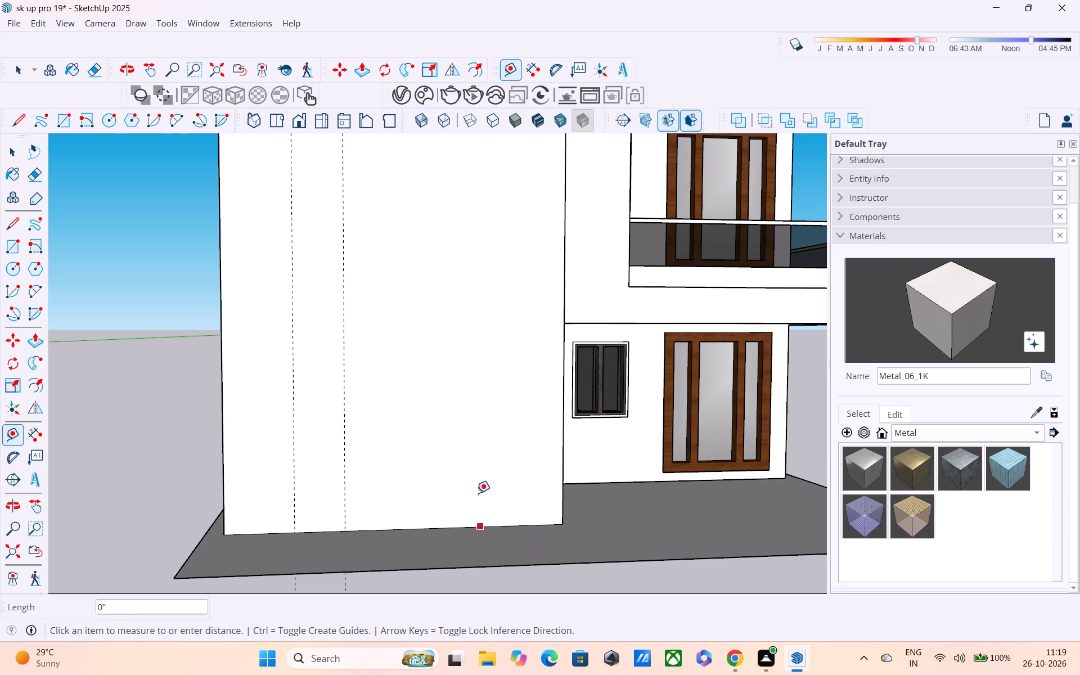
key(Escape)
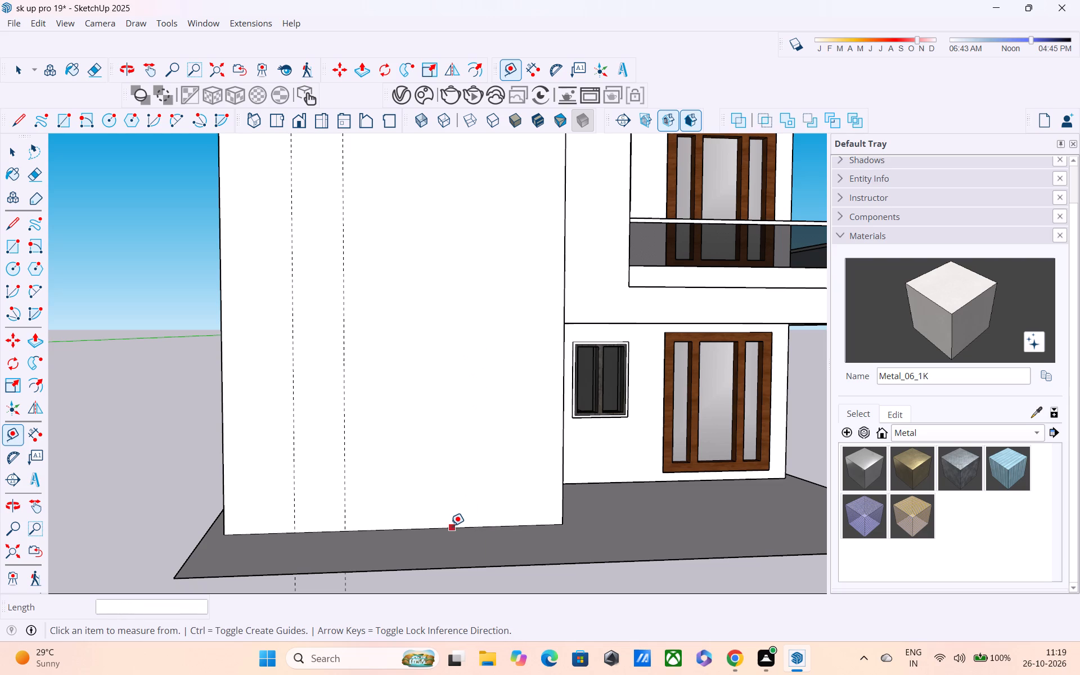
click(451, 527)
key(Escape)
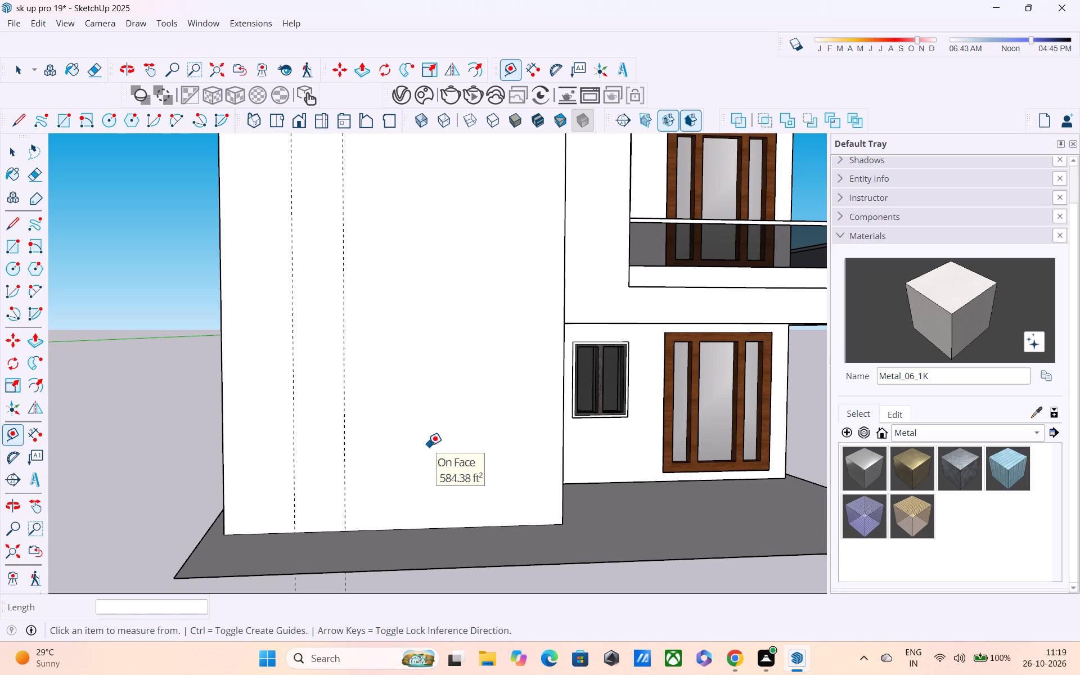
Place a horizontal guide across the tower's front face, about 13' 10" above its base edge.
key(t)
click(442, 526)
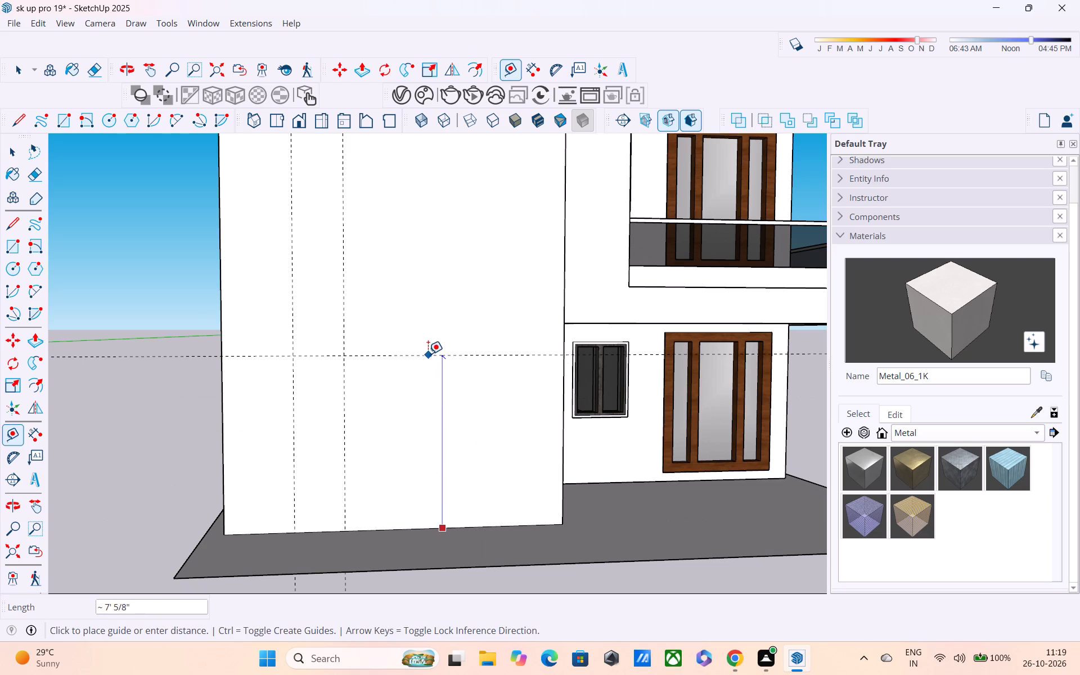
scroll(427, 352, down, 1)
middle_drag(435, 336, 457, 425)
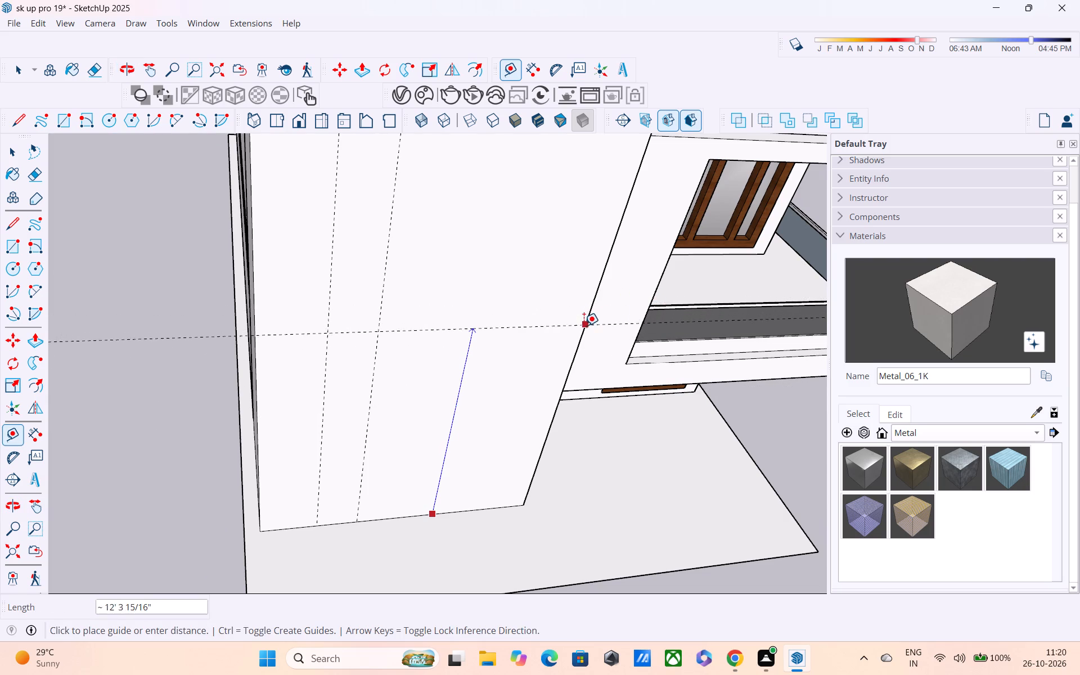
shift+middle_drag(579, 337, 572, 406)
middle_drag(566, 396, 529, 271)
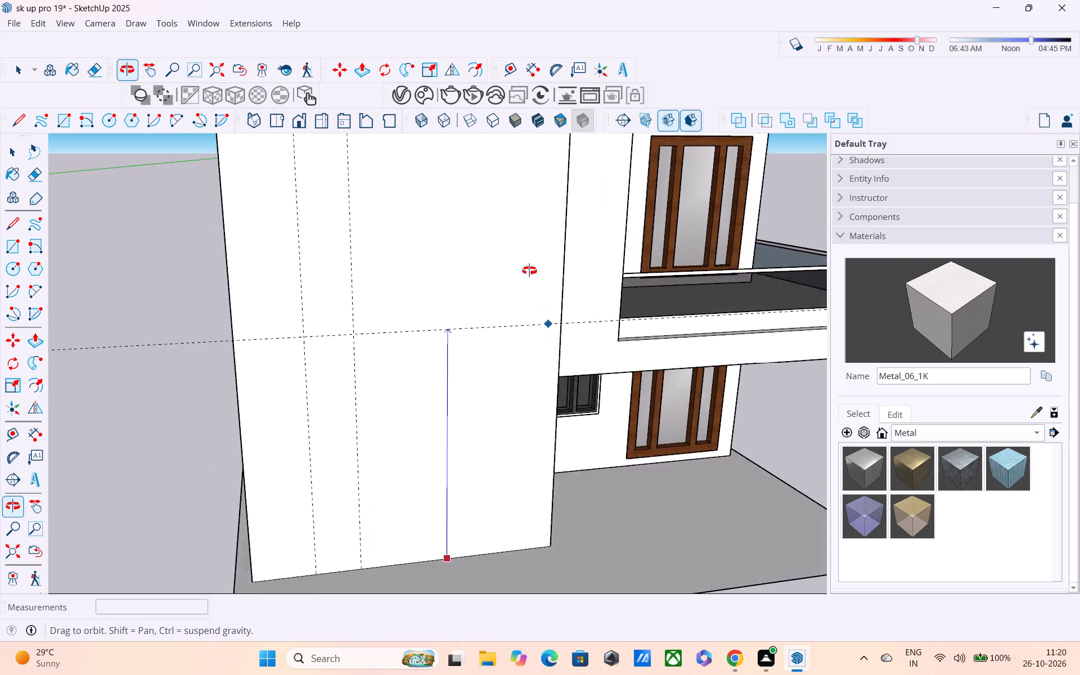
middle_drag(529, 271, 528, 430)
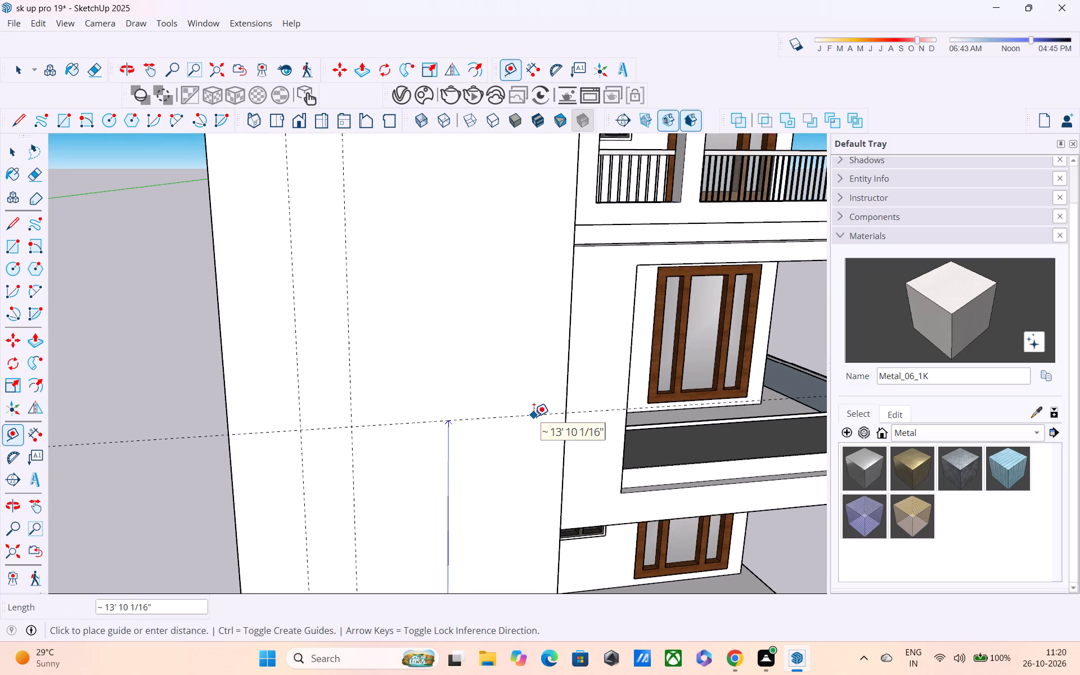
click(529, 412)
Place a vertical guide on the tower's front face, 2' in from its edge beside the balconies.
middle_drag(525, 423, 521, 295)
scroll(520, 298, down, 3)
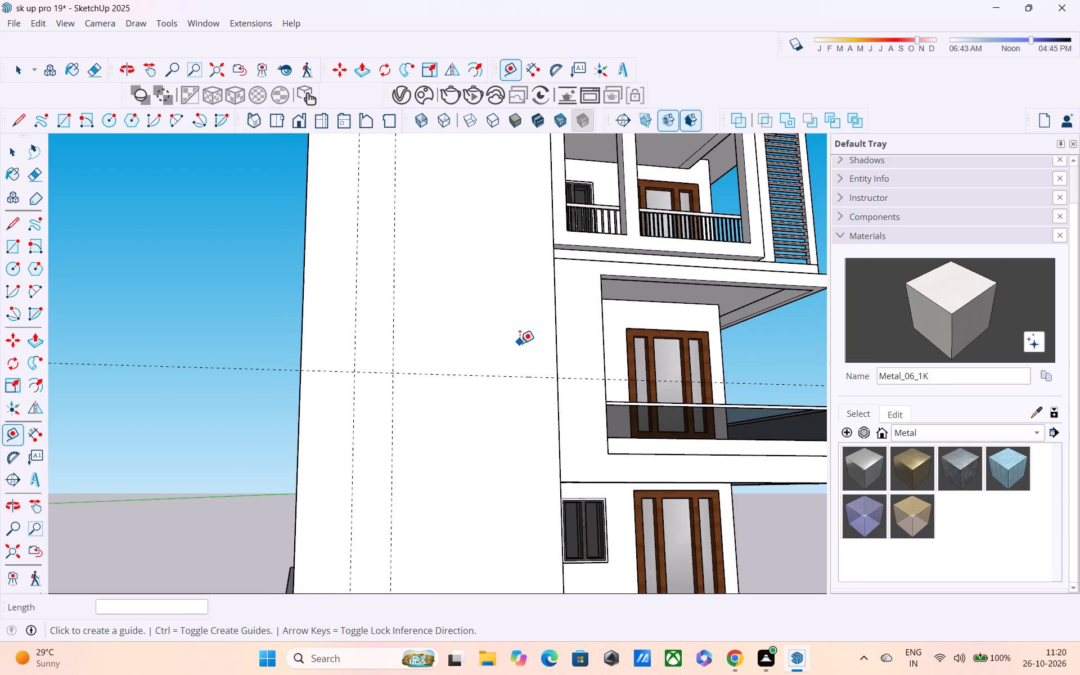
middle_drag(520, 343, 475, 368)
scroll(471, 368, down, 1)
shift+middle_drag(471, 368, 464, 424)
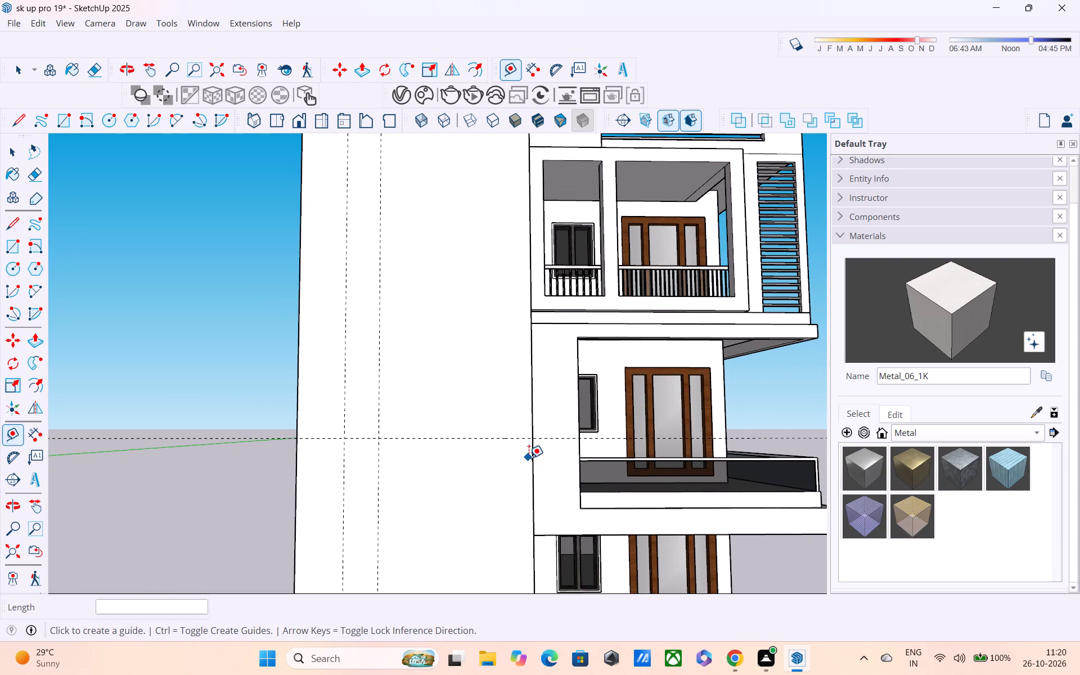
click(533, 472)
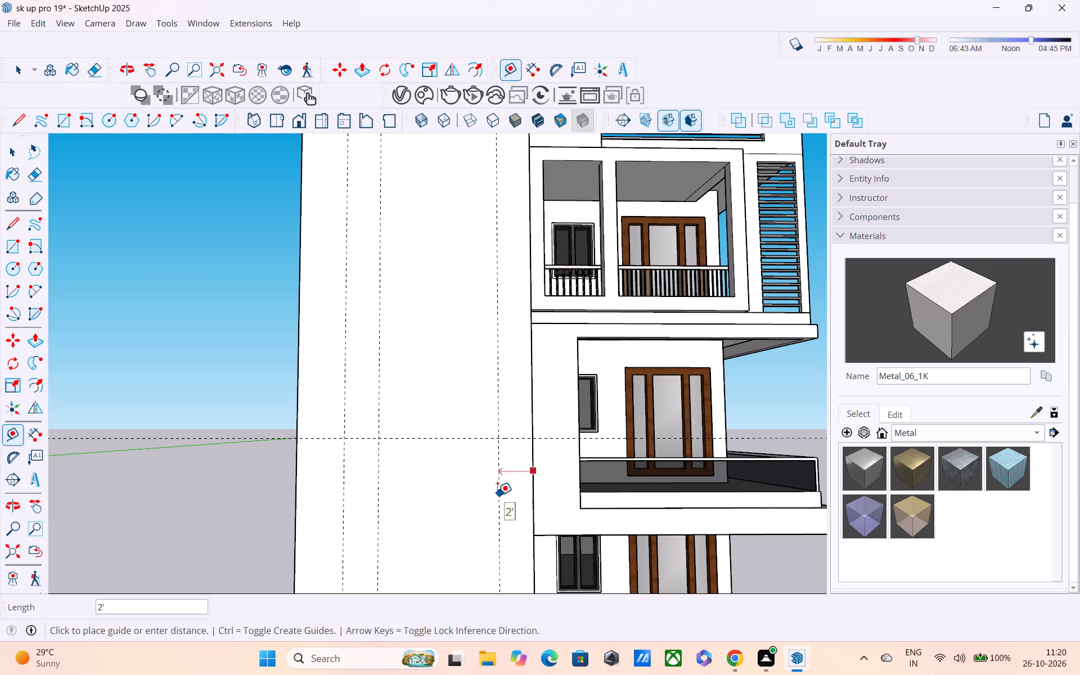
click(497, 495)
Pull another horizontal guide up from the base edge of the tower's front face.
scroll(516, 512, down, 3)
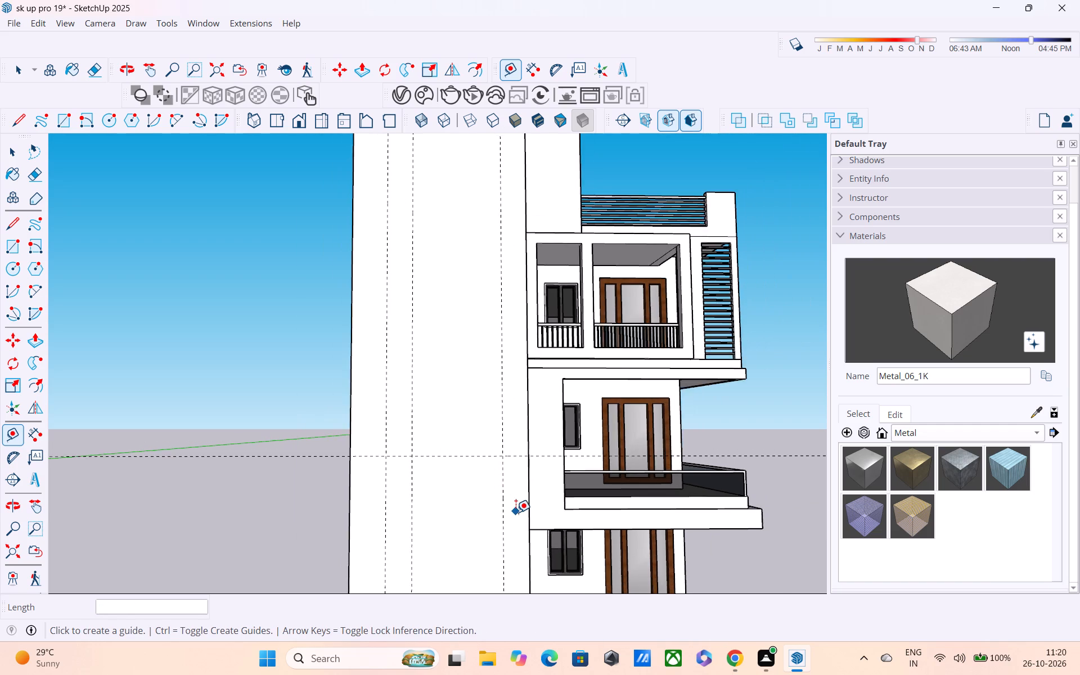
scroll(516, 512, down, 2)
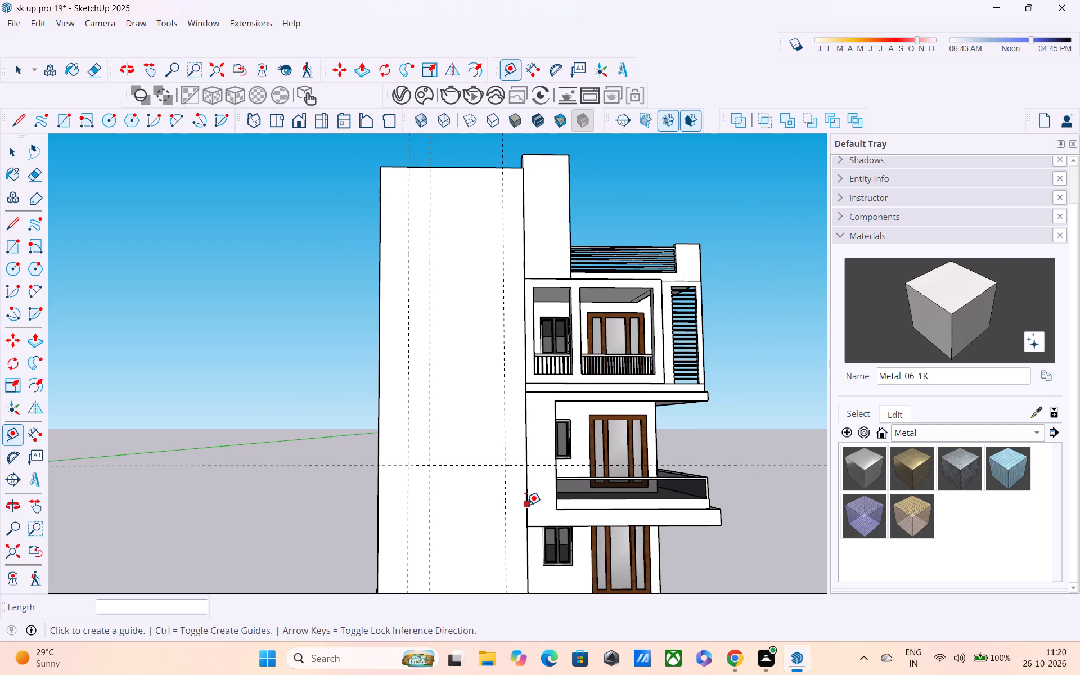
shift+middle_drag(525, 504, 519, 343)
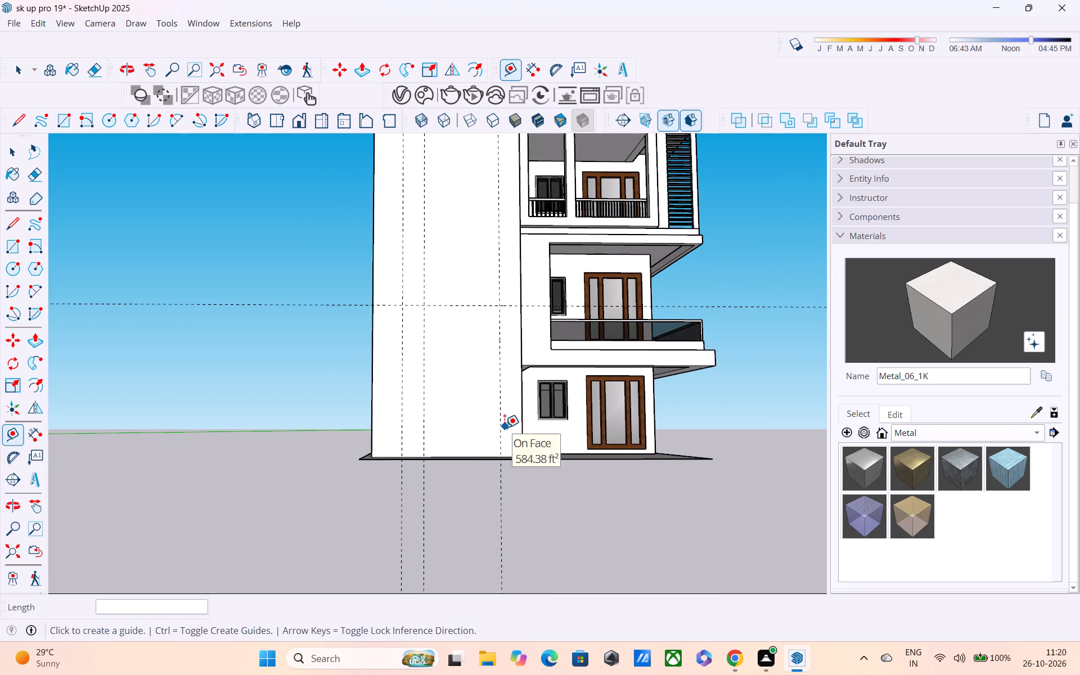
middle_drag(505, 427, 498, 479)
scroll(492, 476, up, 4)
click(471, 458)
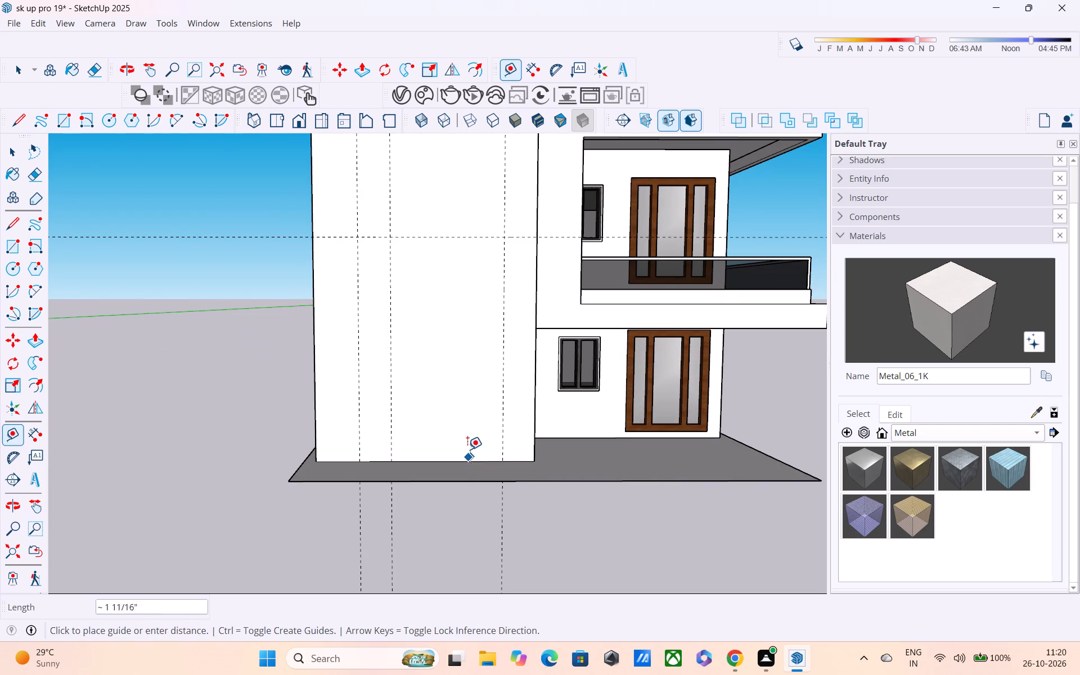
key(Escape)
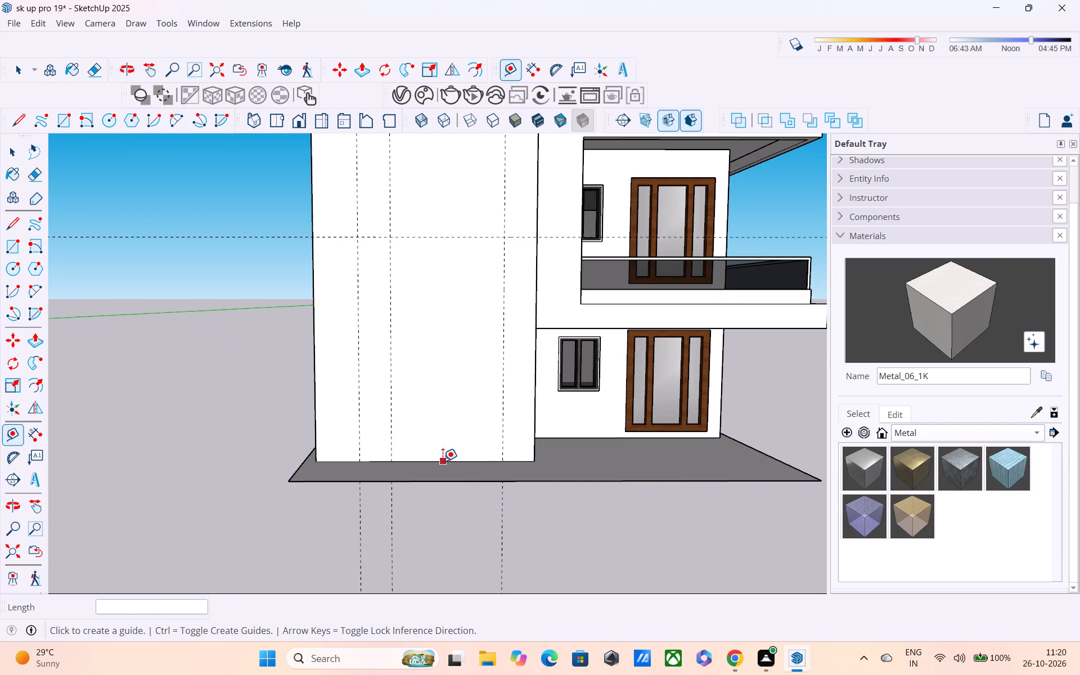
click(443, 461)
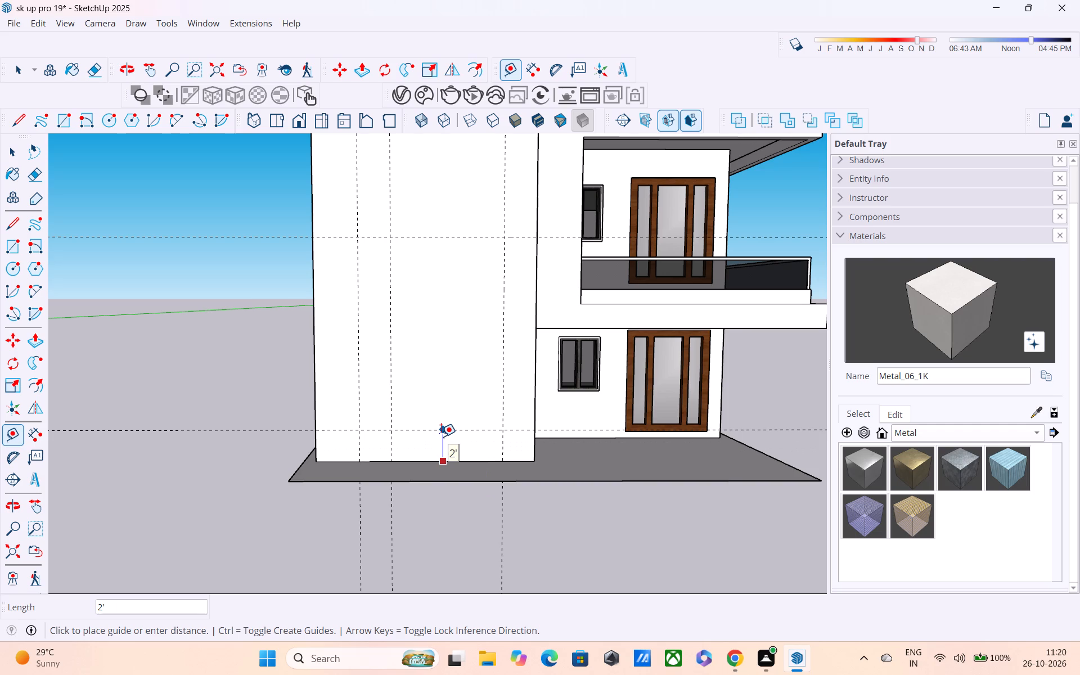
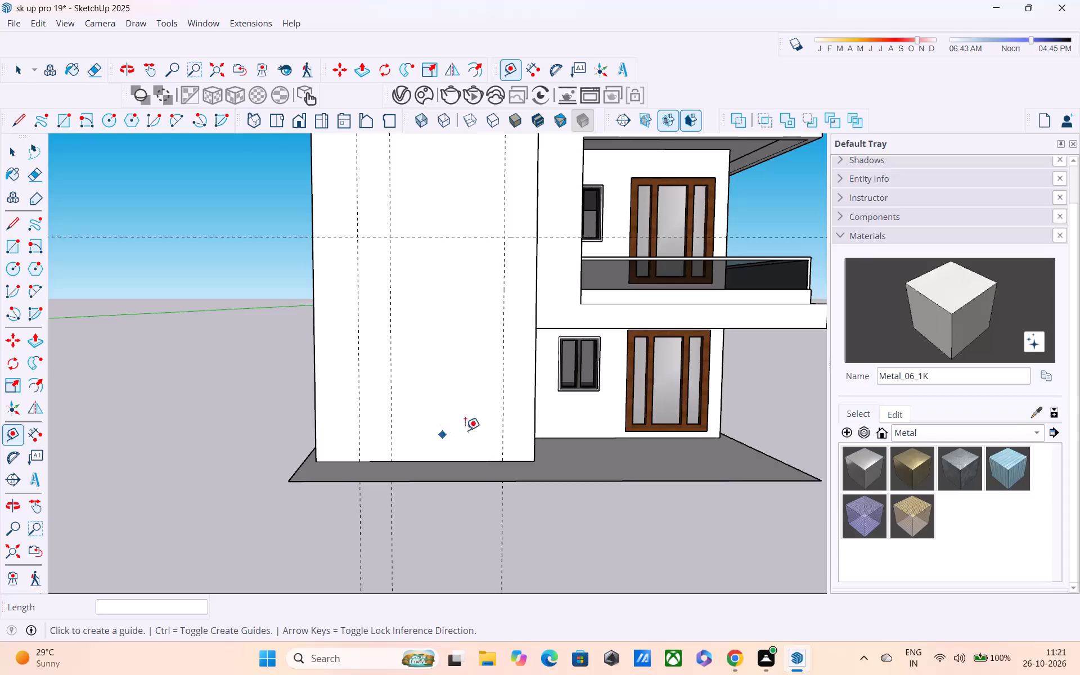
Place a horizontal guide across the tower's front face, 1' above its base edge.
middle_drag(549, 338, 503, 320)
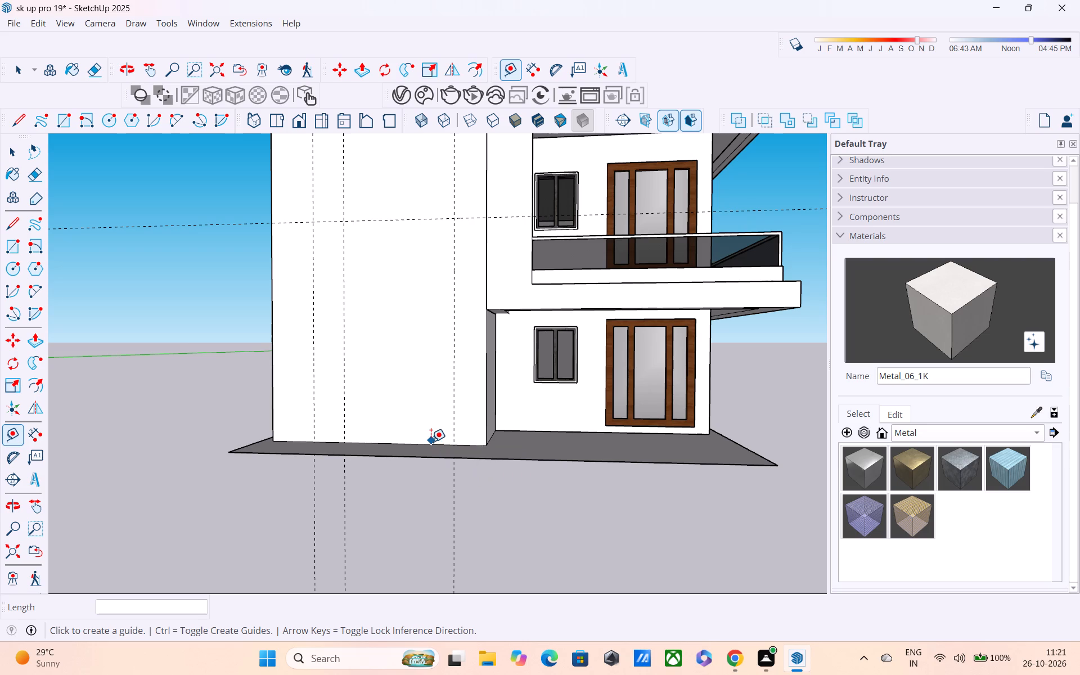
scroll(423, 447, up, 7)
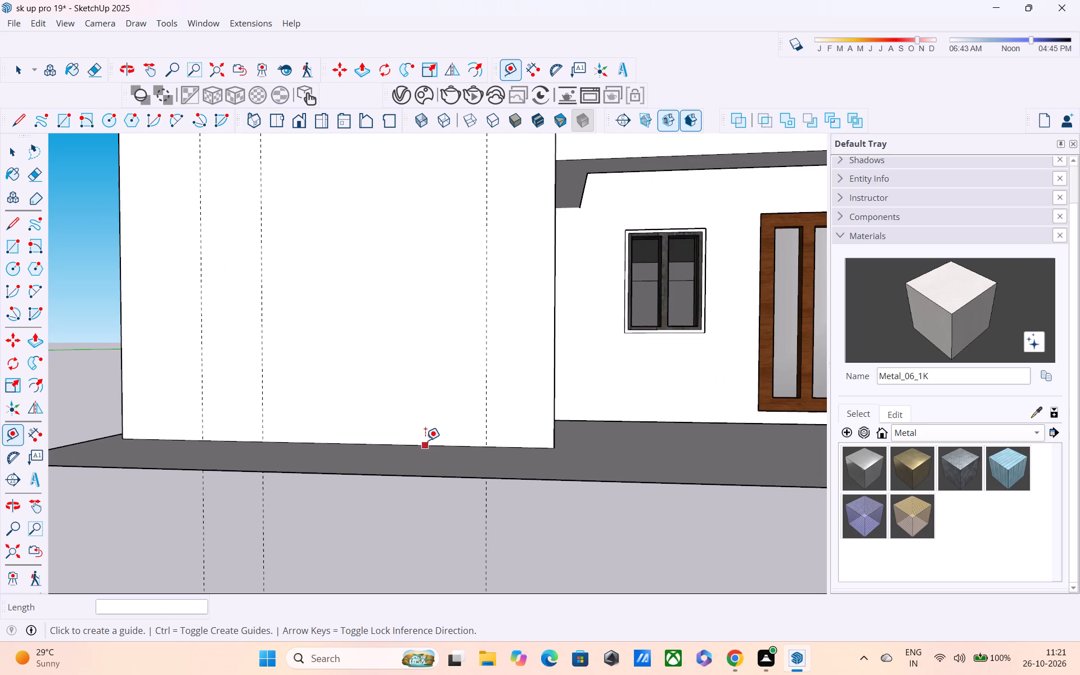
click(433, 449)
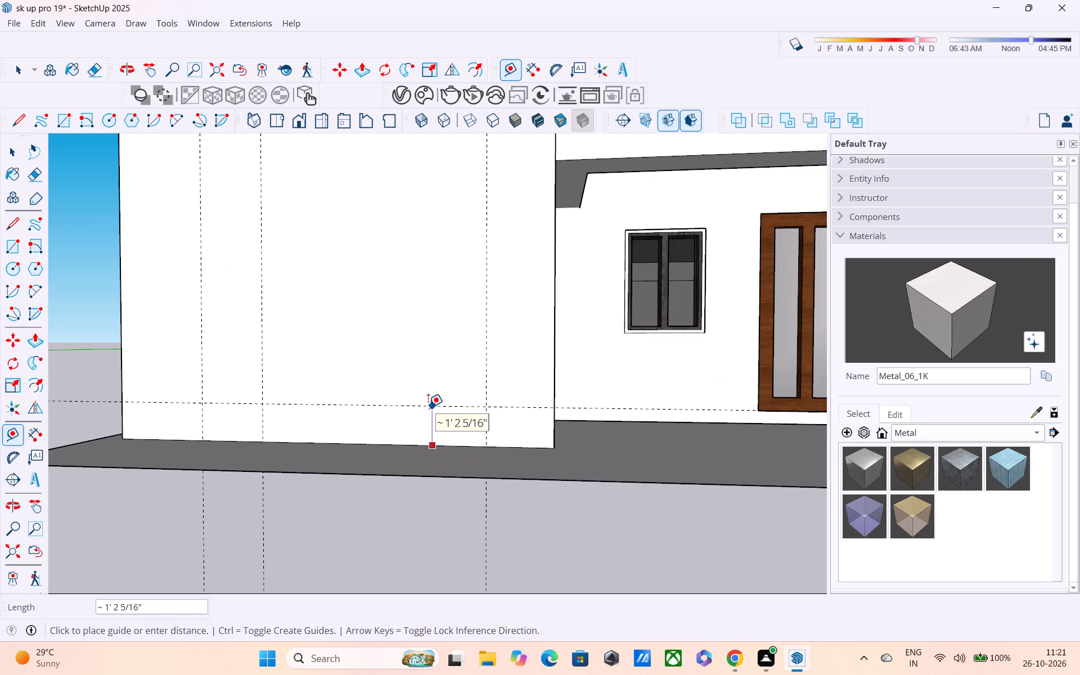
text(1')
key(Return)
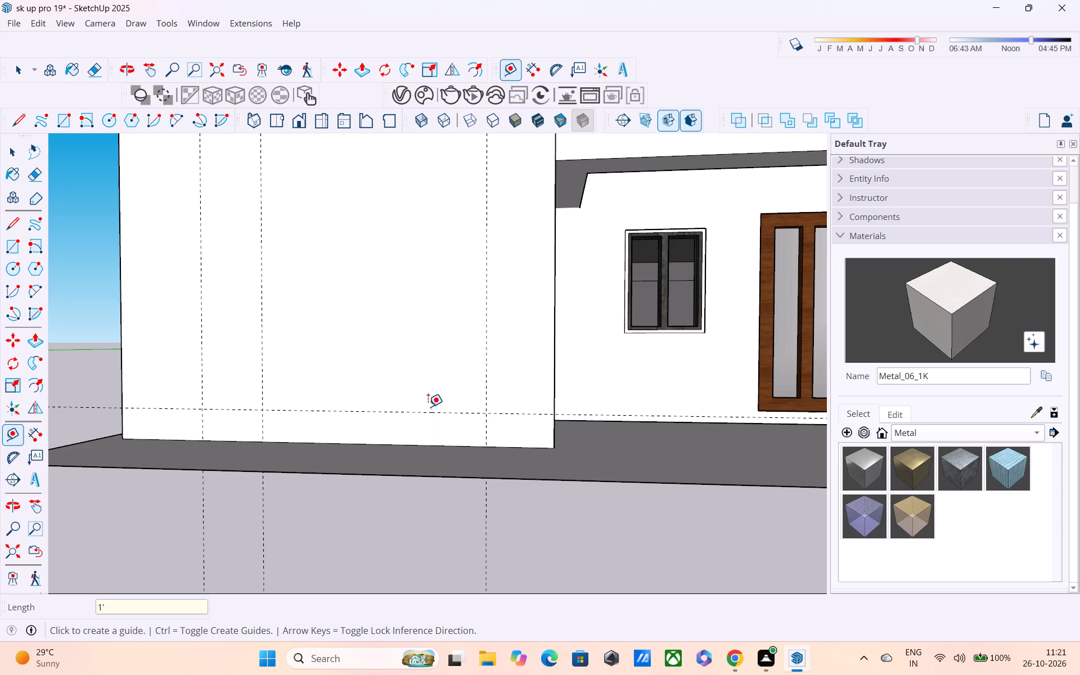
Place a horizontal guide on the tower's front face, 1' below the existing guide at first-floor balcony level.
scroll(425, 402, down, 4)
middle_drag(461, 383, 470, 419)
scroll(477, 387, down, 5)
middle_drag(481, 381, 526, 358)
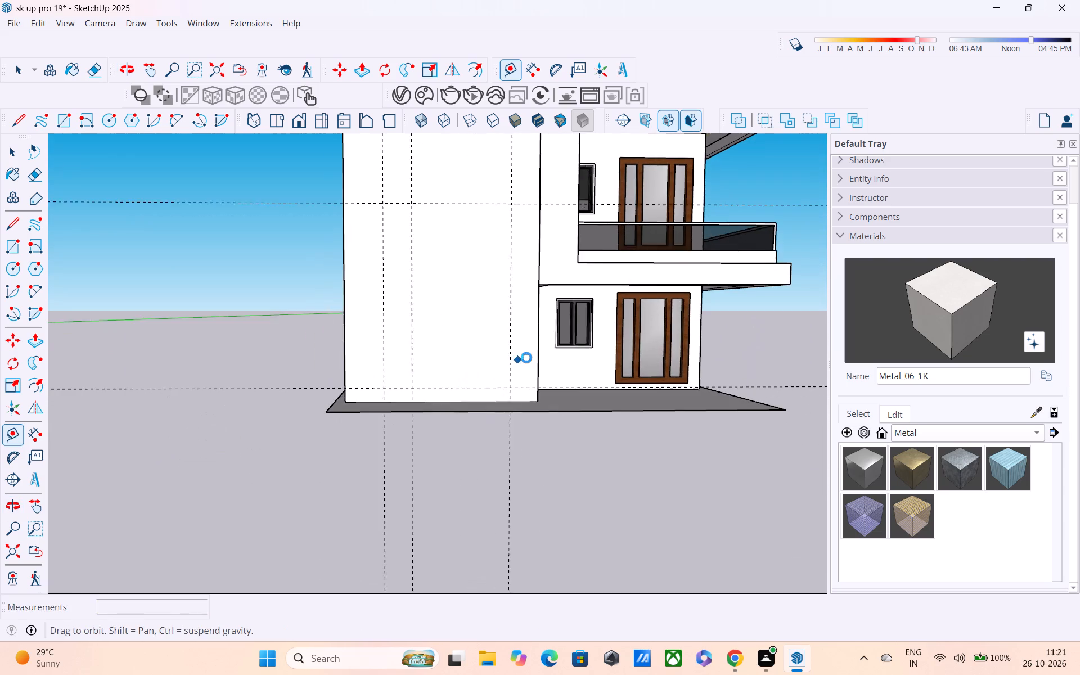
middle_drag(526, 358, 530, 357)
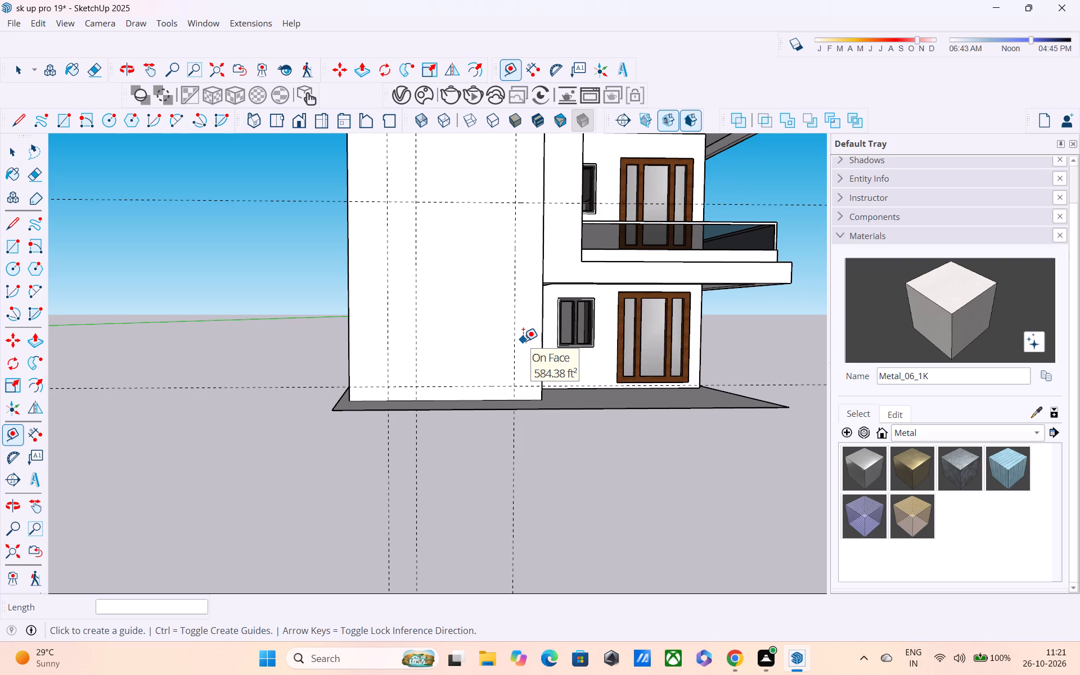
shift+middle_drag(543, 332, 559, 421)
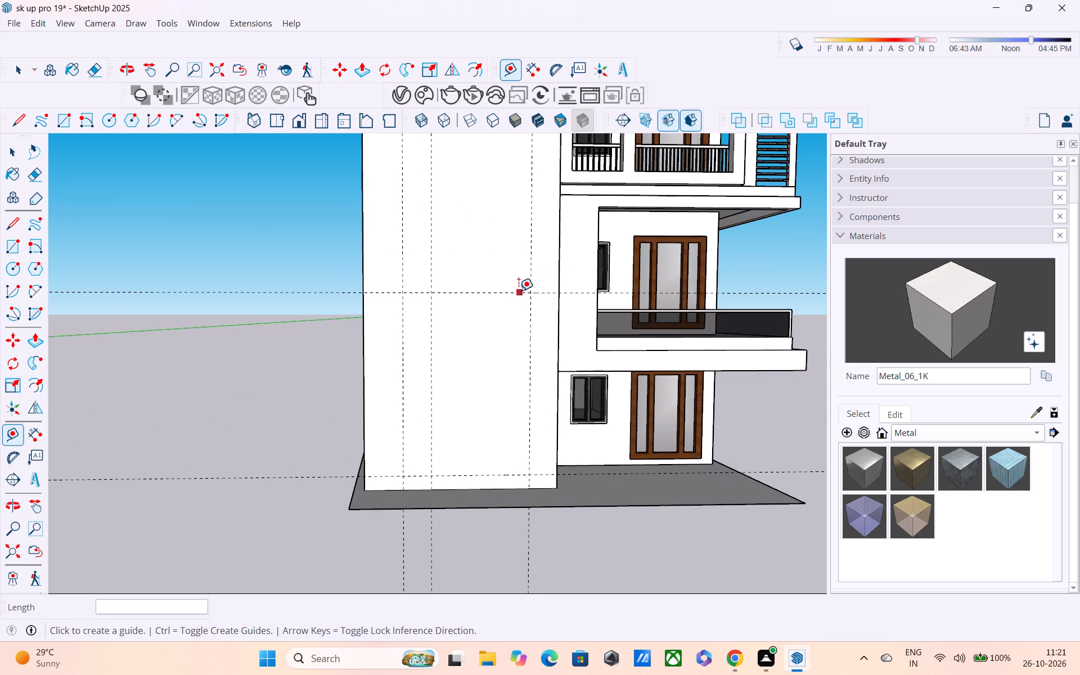
click(502, 291)
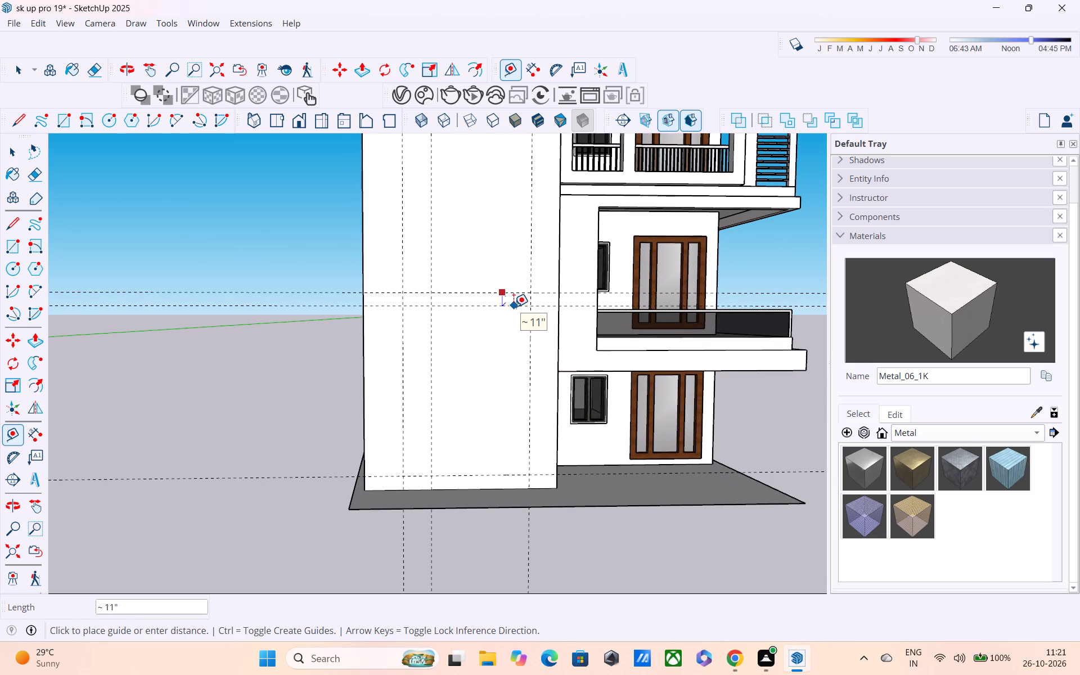
text(1')
key(Return)
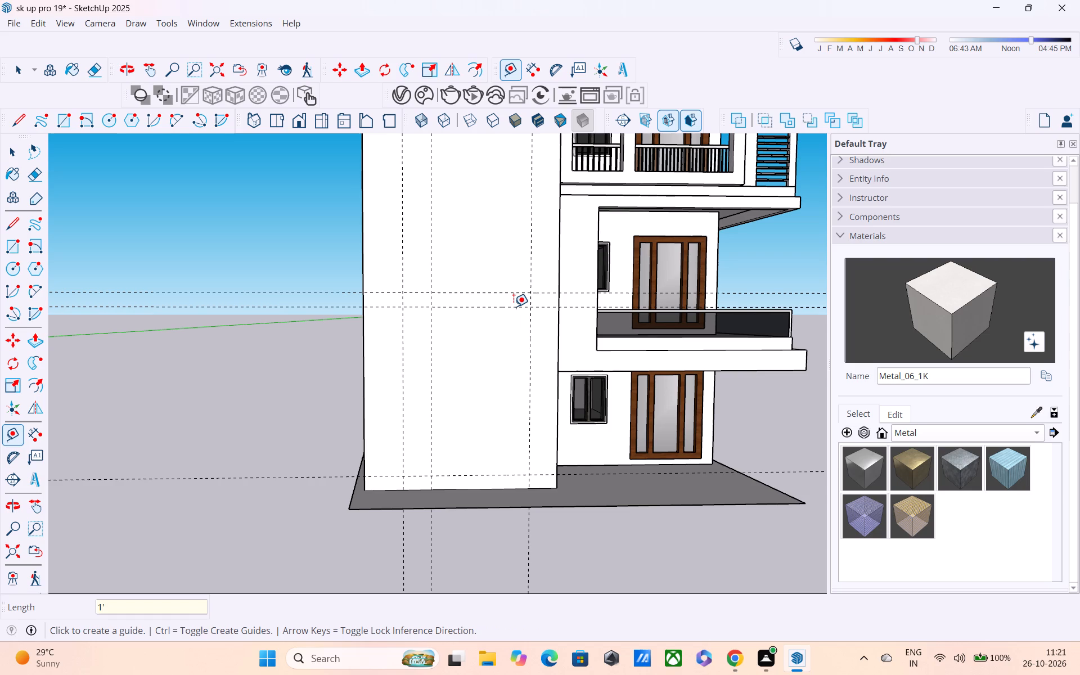
Place a horizontal guide about 17' 8" above the upper first-floor guide, level with the top edge of the top-floor balcony frame.
scroll(514, 307, down, 2)
middle_drag(517, 282, 519, 333)
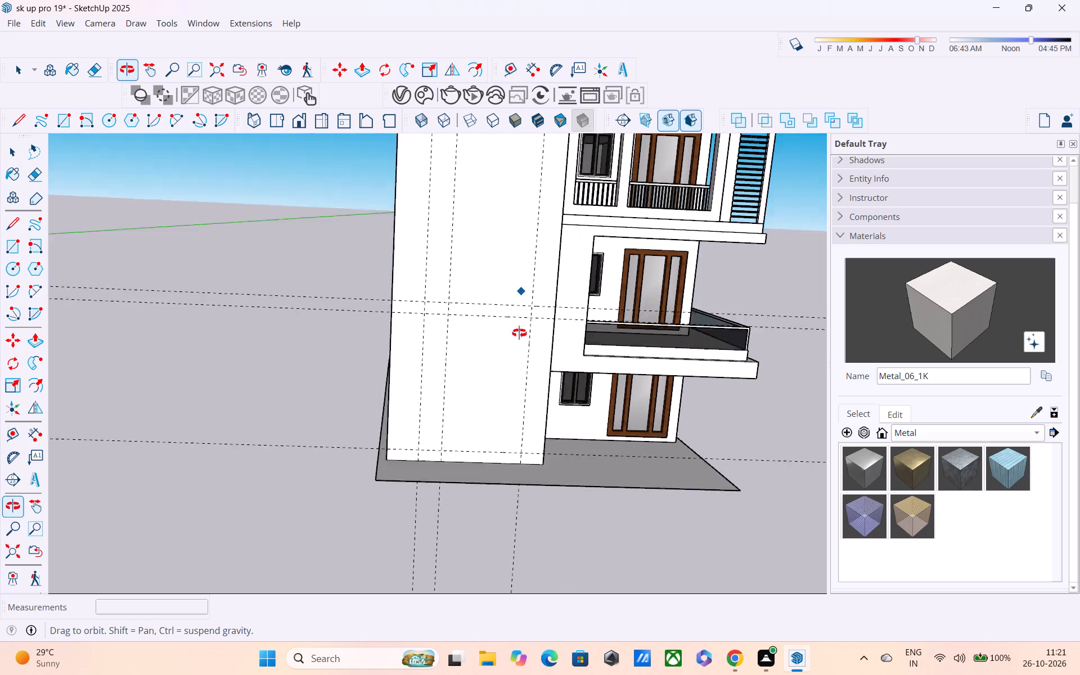
middle_drag(519, 333, 520, 376)
shift+middle_drag(528, 298, 570, 454)
middle_drag(591, 476, 848, 530)
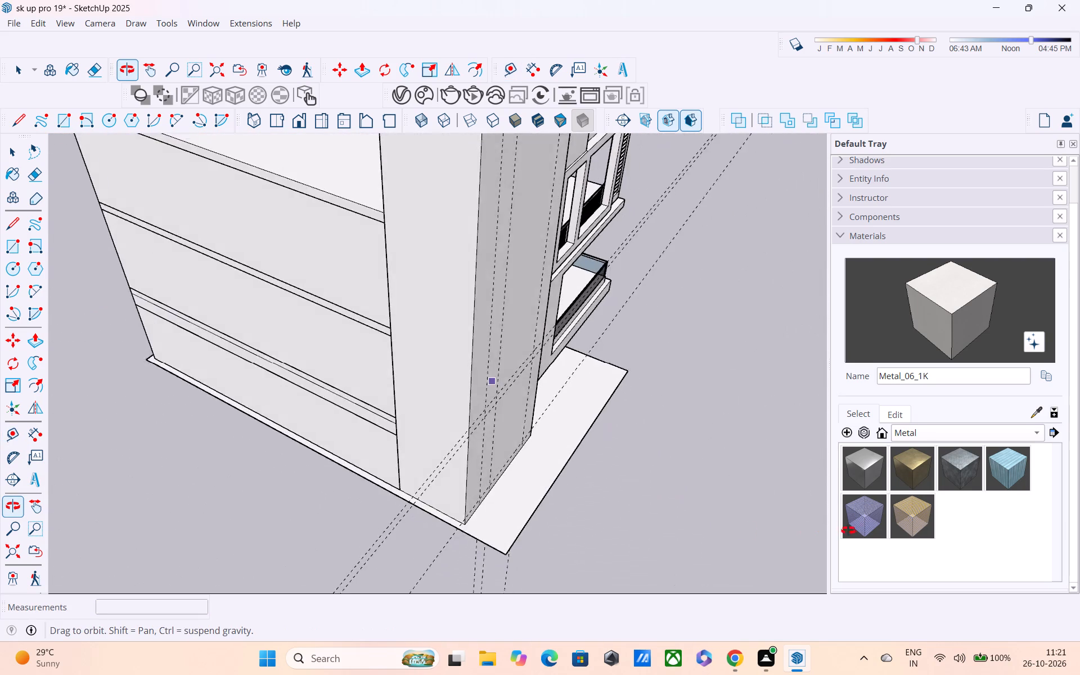
middle_drag(848, 530, 402, 359)
shift+middle_drag(466, 299, 476, 511)
middle_drag(486, 411, 487, 378)
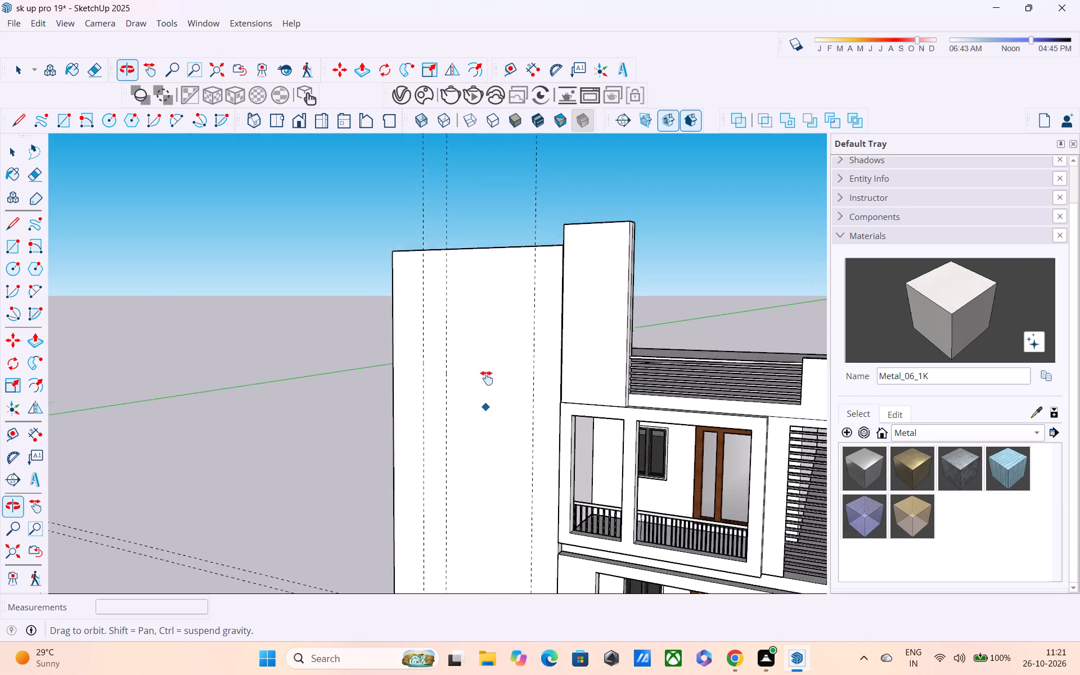
middle_drag(487, 378, 497, 409)
middle_drag(505, 439, 440, 381)
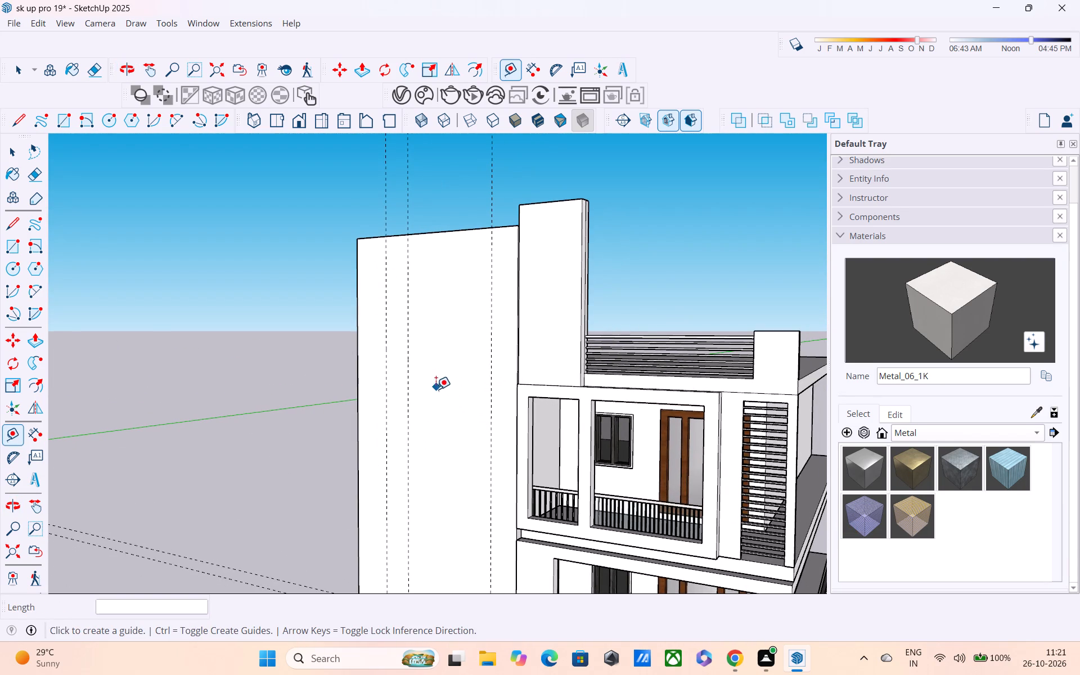
scroll(436, 393, down, 2)
shift+middle_drag(461, 449, 511, 359)
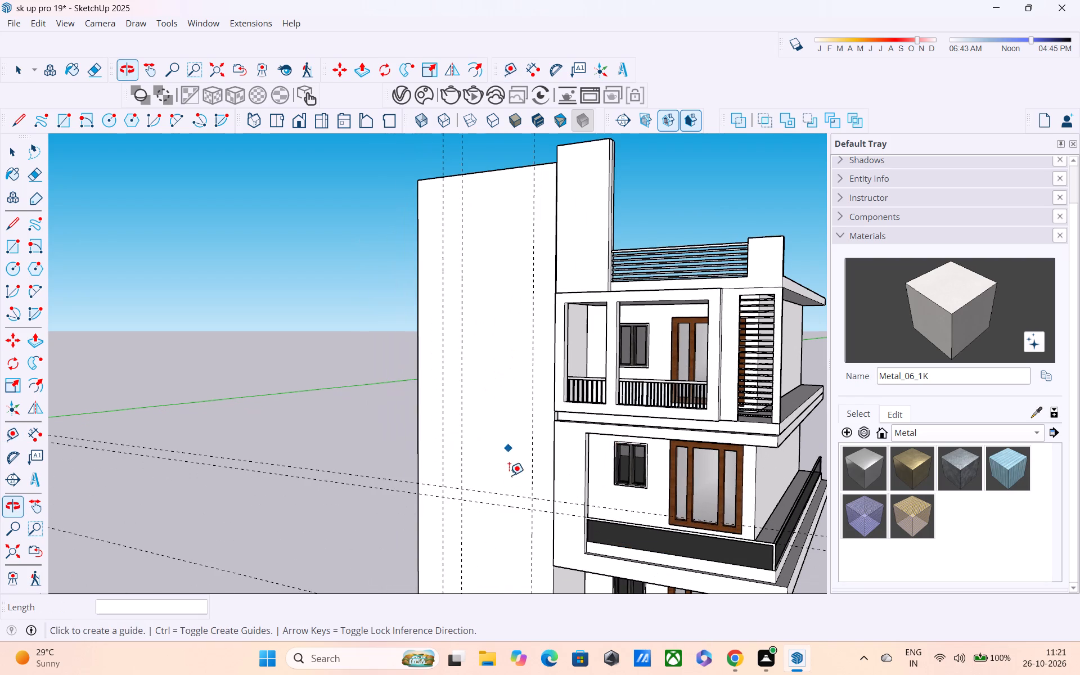
click(507, 494)
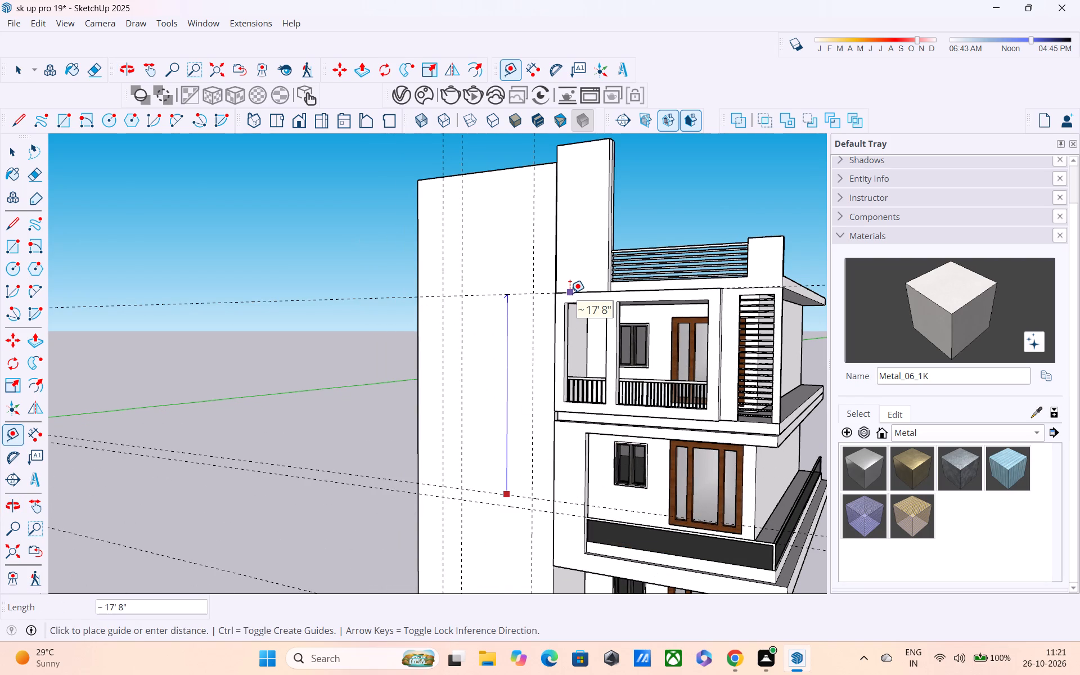
click(569, 289)
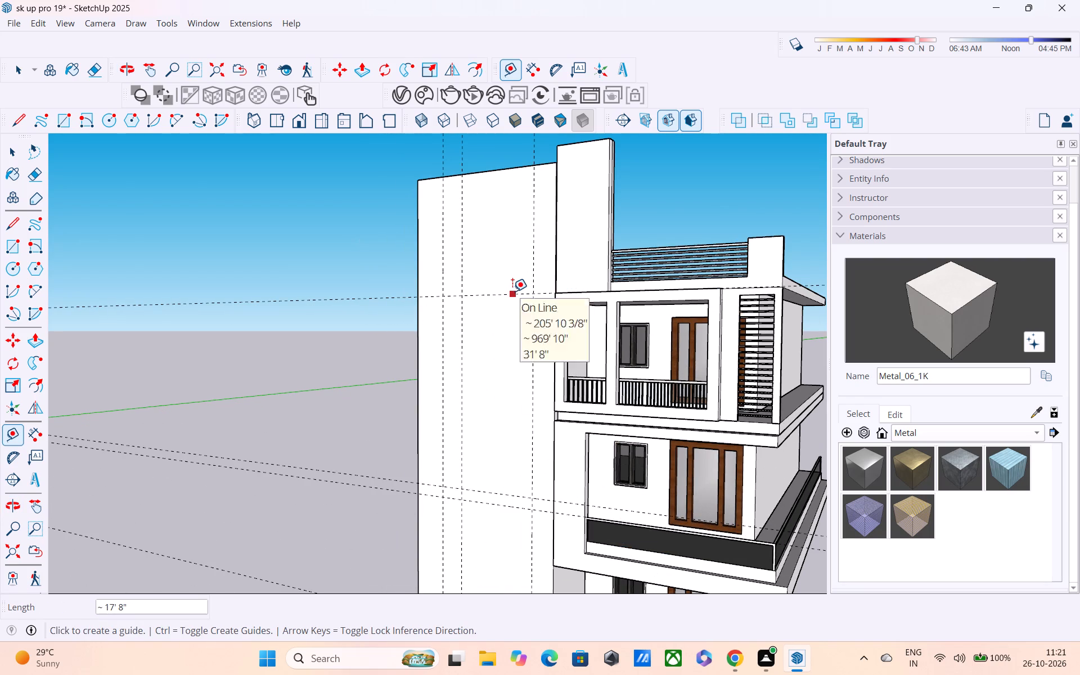
Add a parallel guide 6" above the one at the top-floor balcony frame's upper edge.
click(512, 291)
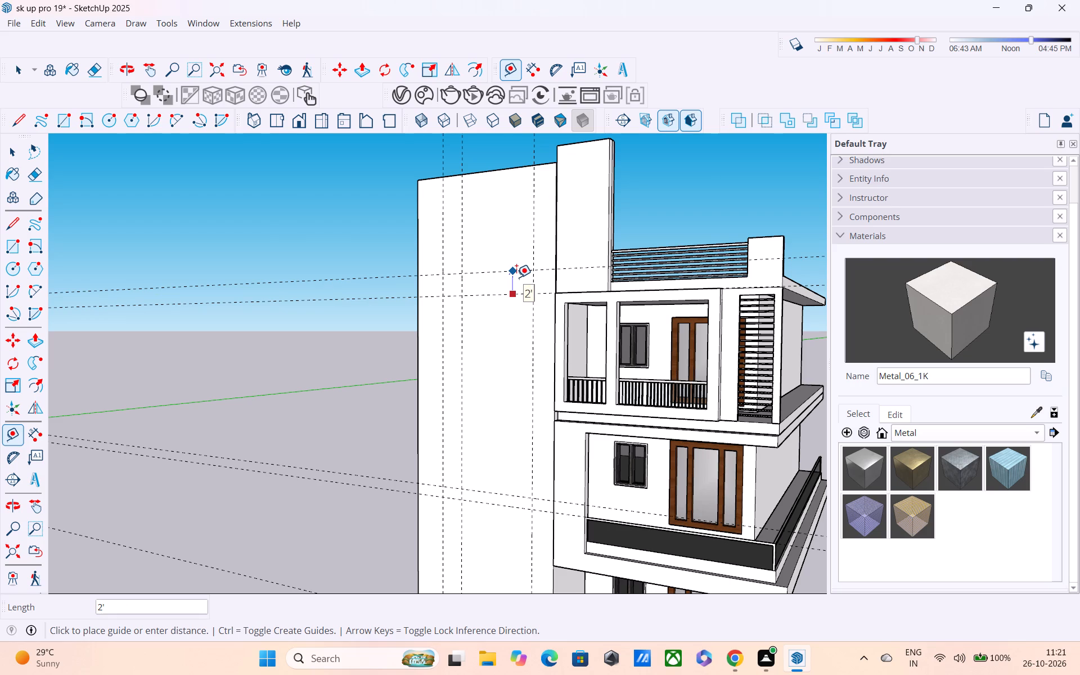
text(6")
key(Return)
Place a horizontal guide near the tower's top, about 7' 3 1/2" above the guides at the balcony frame's upper edge.
middle_drag(516, 277, 568, 303)
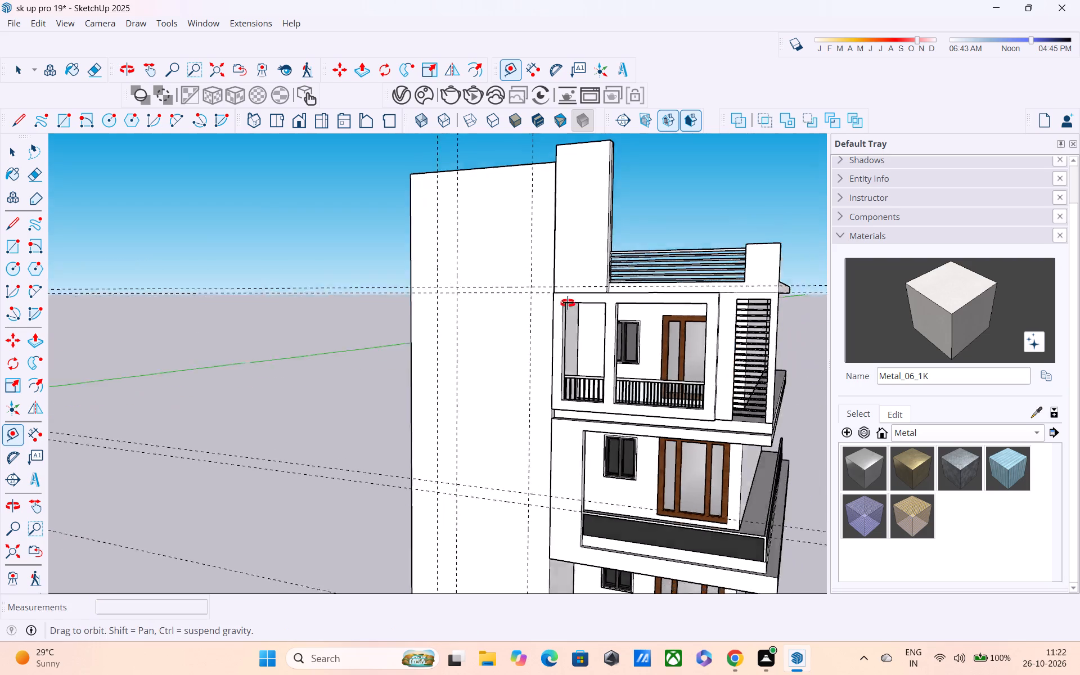
middle_drag(568, 303, 617, 317)
click(484, 281)
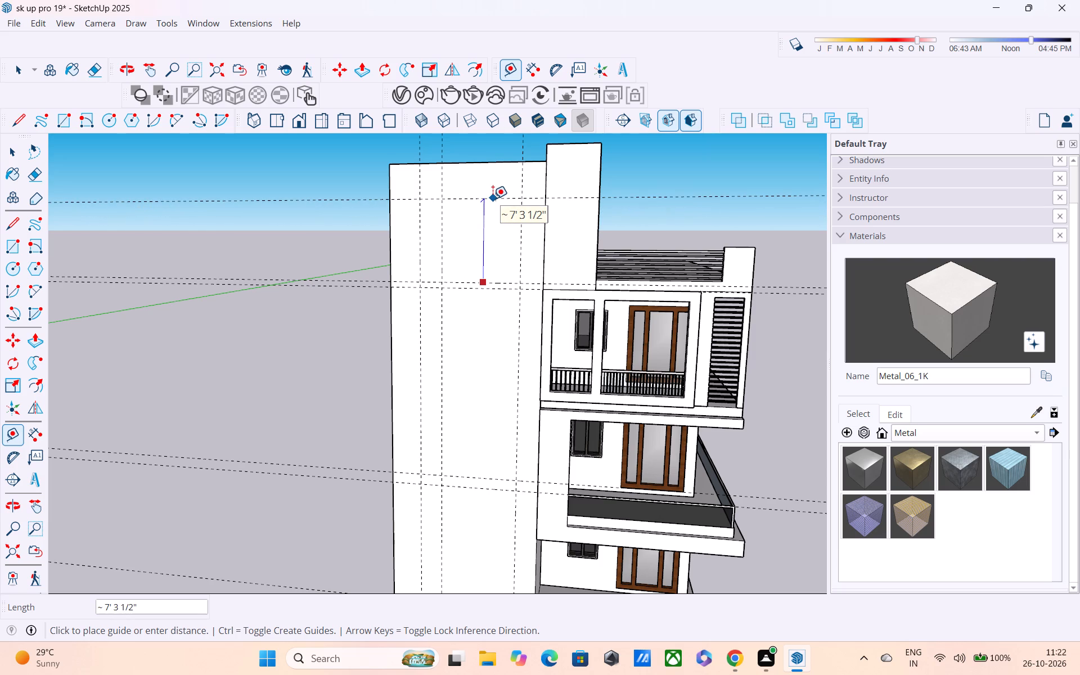
click(493, 199)
Add a parallel guide 6" above the one near the tower's top.
click(493, 199)
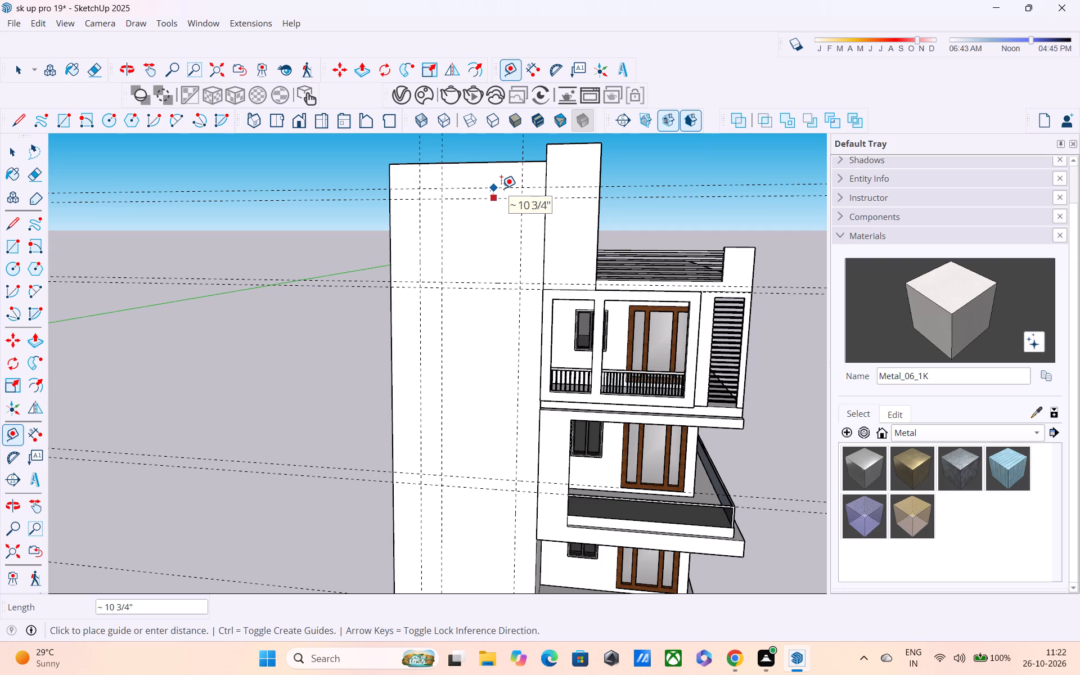
text(6")
key(Return)
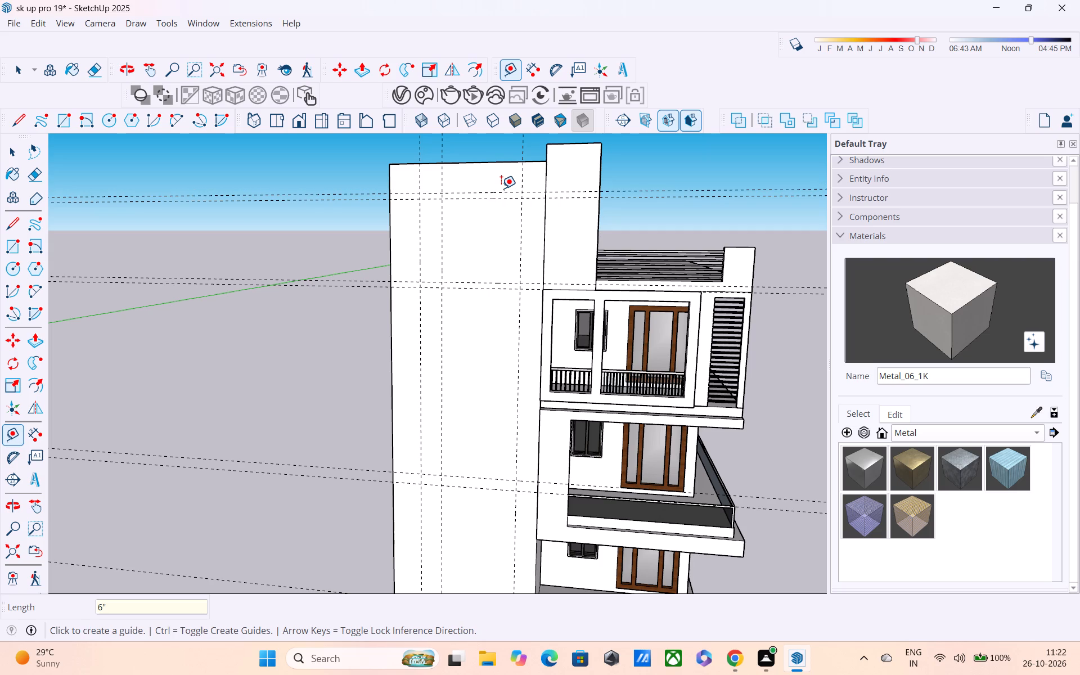
Leave the Tape Measure tool and examine the tower's guide layout against the whole building from several angles.
scroll(496, 188, down, 3)
middle_drag(484, 244, 530, 301)
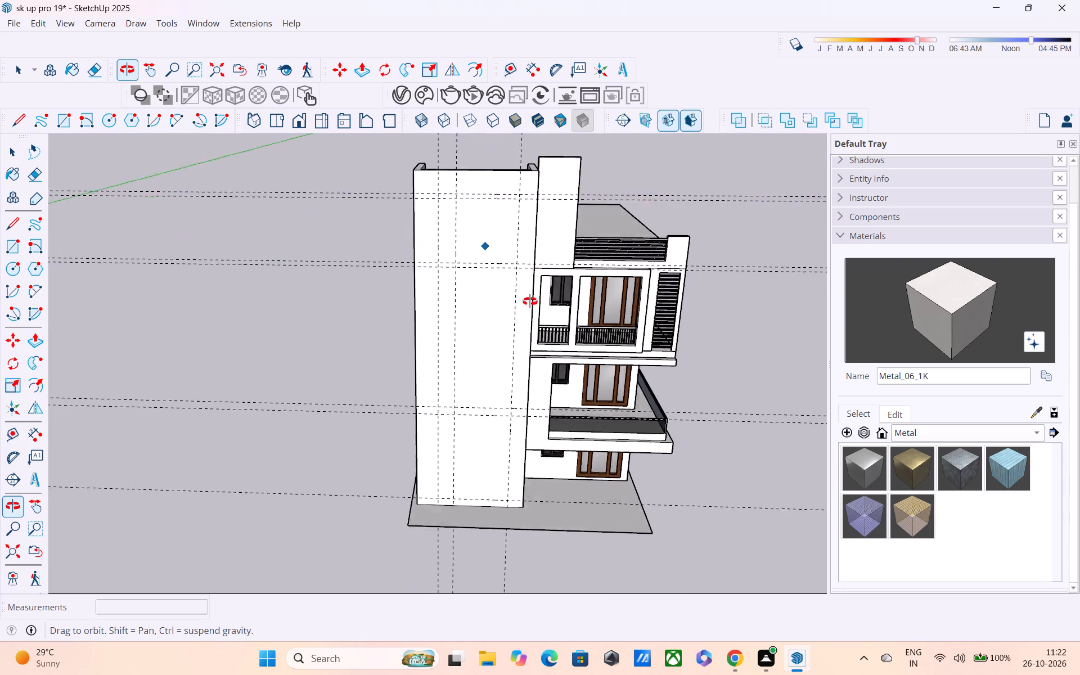
middle_drag(530, 301, 581, 232)
scroll(471, 231, up, 6)
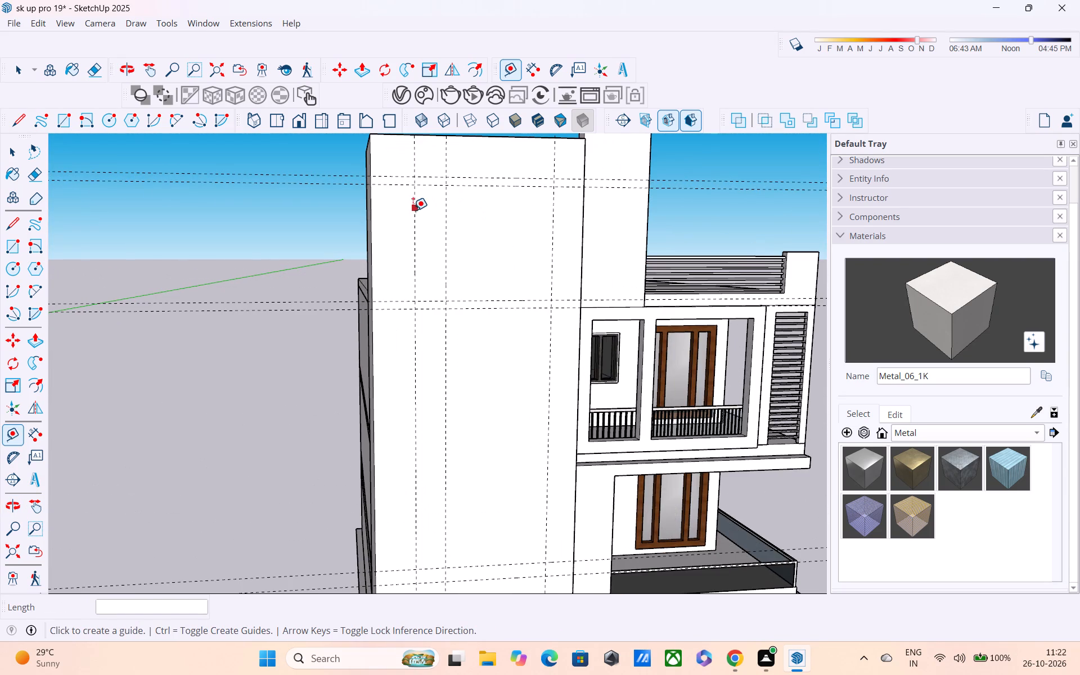
key(Escape)
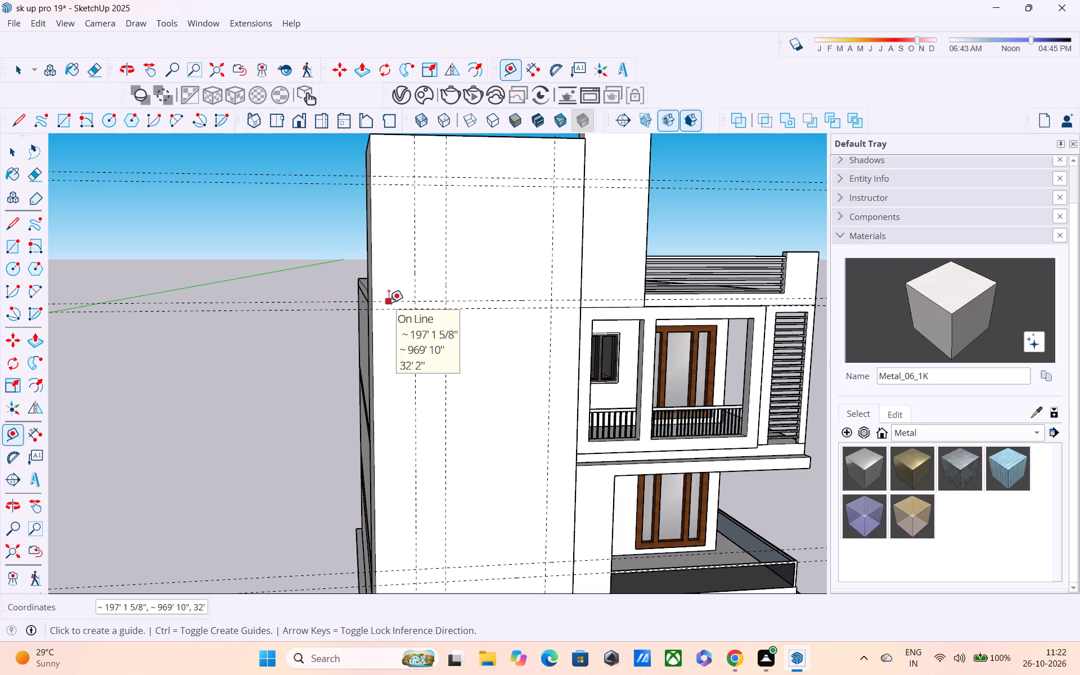
key(space)
scroll(476, 234, down, 2)
middle_drag(487, 256, 265, 267)
scroll(265, 267, up, 1)
scroll(354, 269, down, 4)
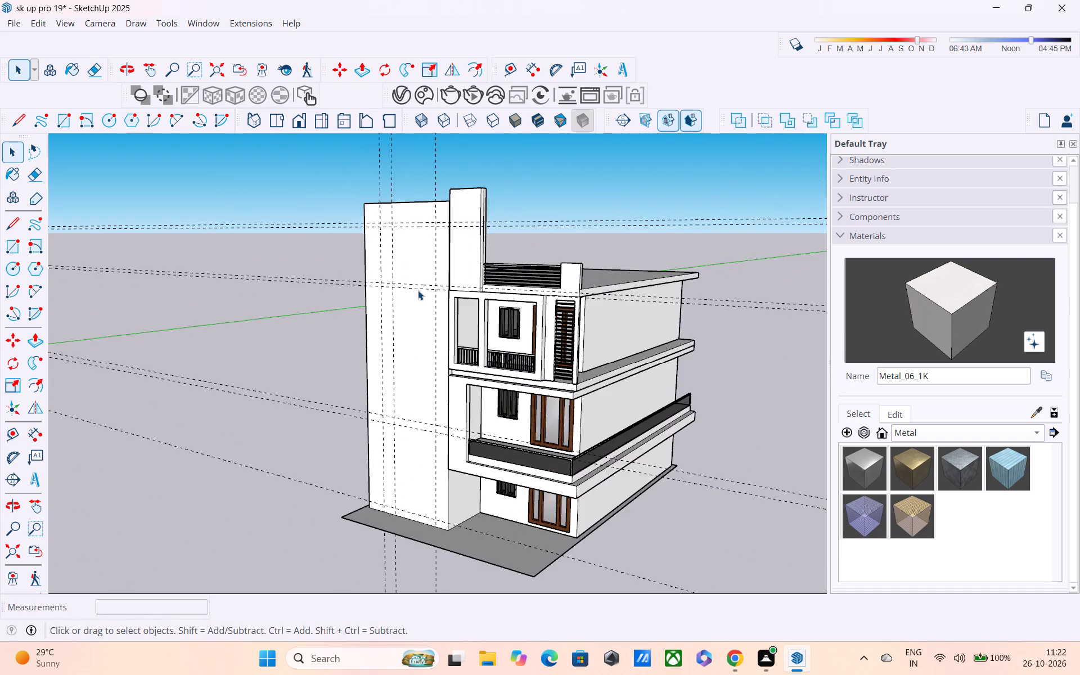
middle_drag(422, 294, 498, 254)
scroll(470, 277, down, 3)
middle_drag(379, 428, 471, 412)
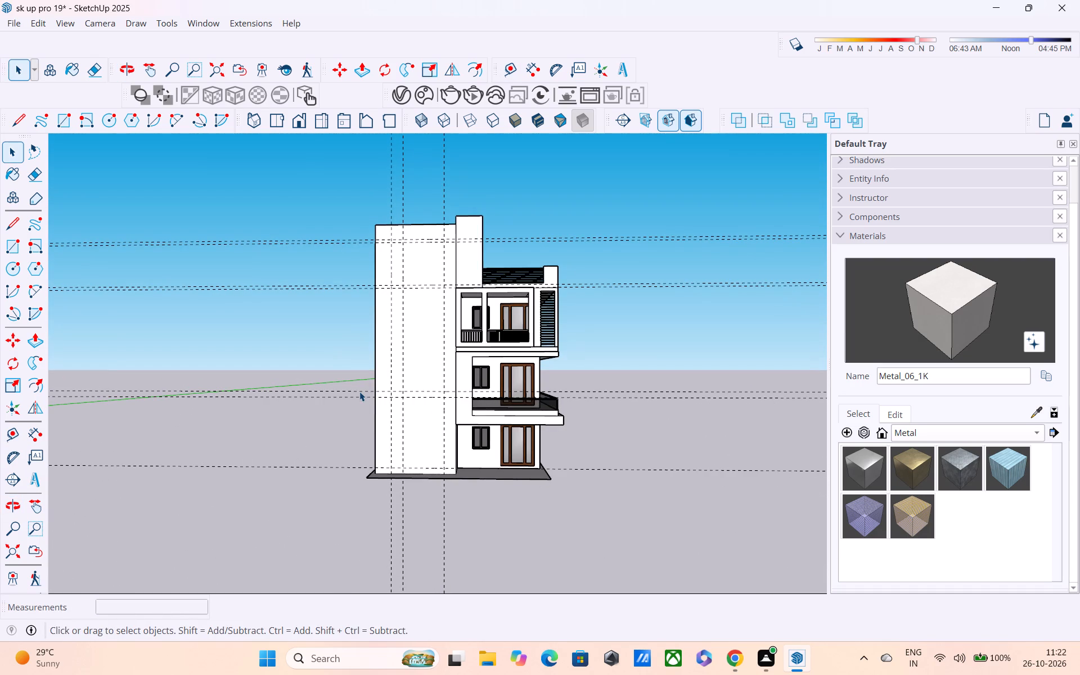
scroll(348, 416, down, 2)
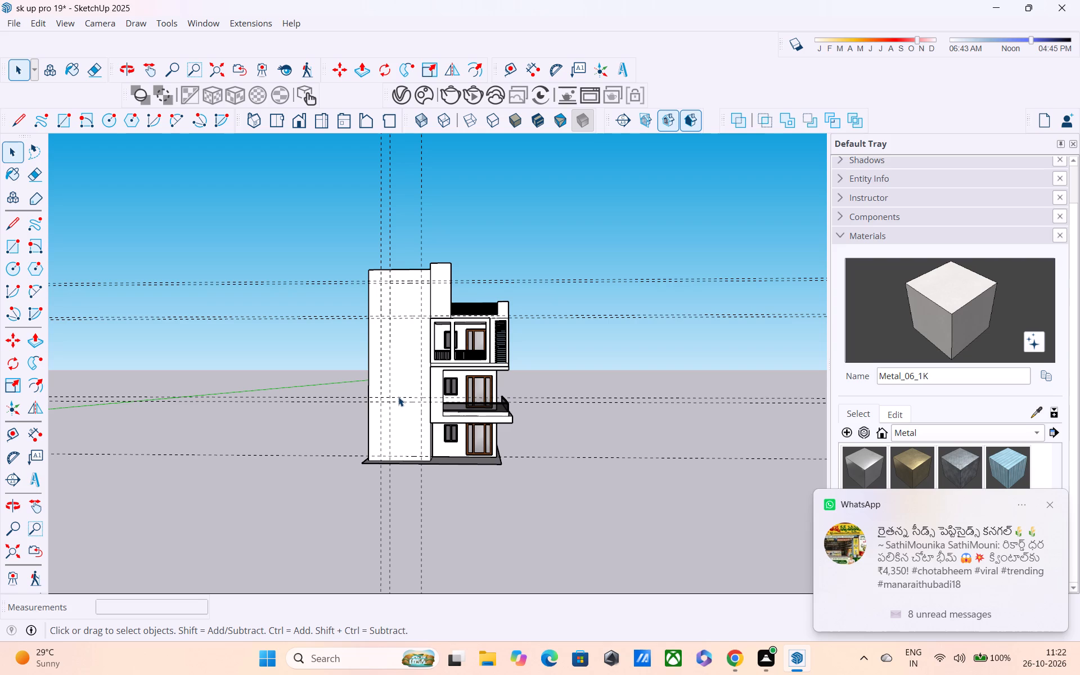
ctrl+middle_drag(398, 427, 385, 430)
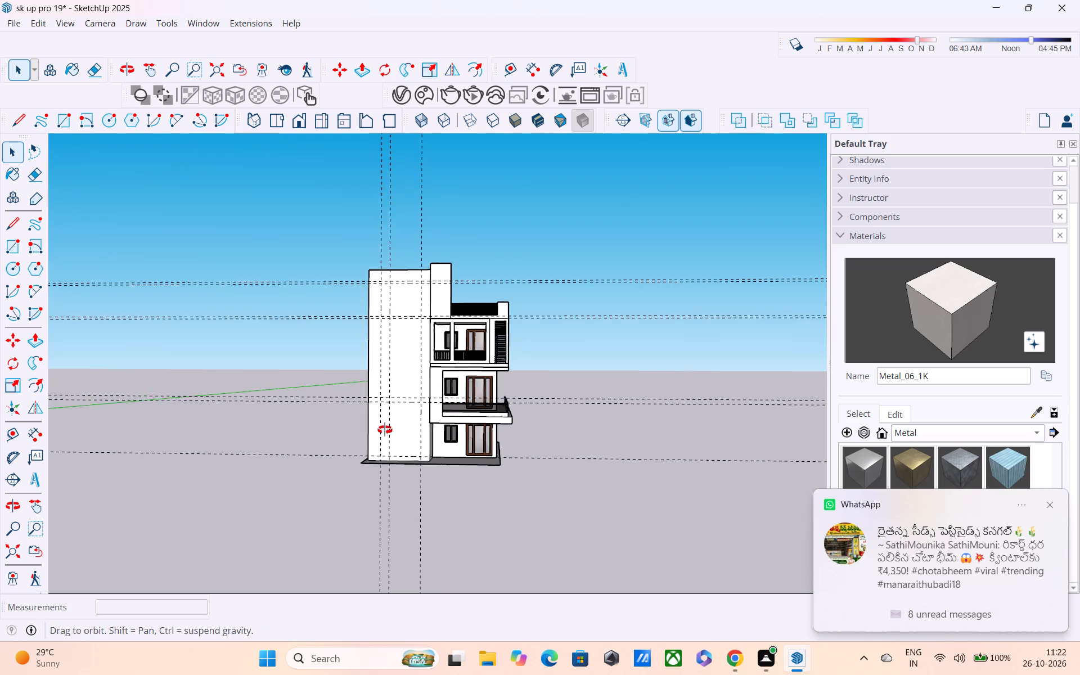
ctrl+middle_drag(385, 430, 327, 440)
scroll(423, 420, up, 8)
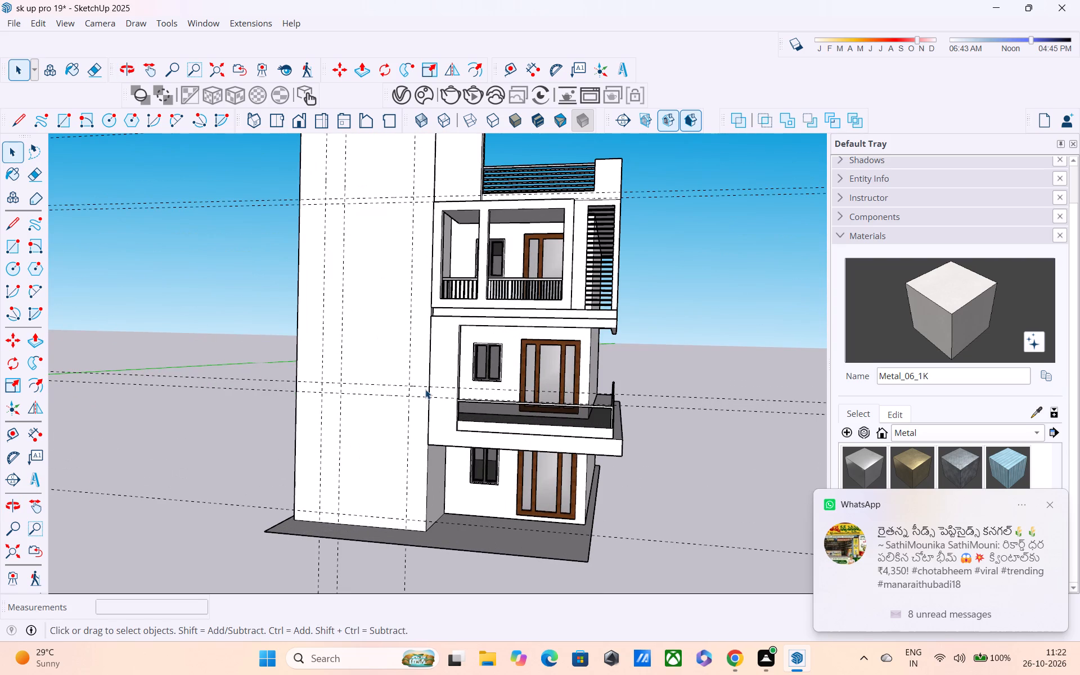
middle_click(419, 373)
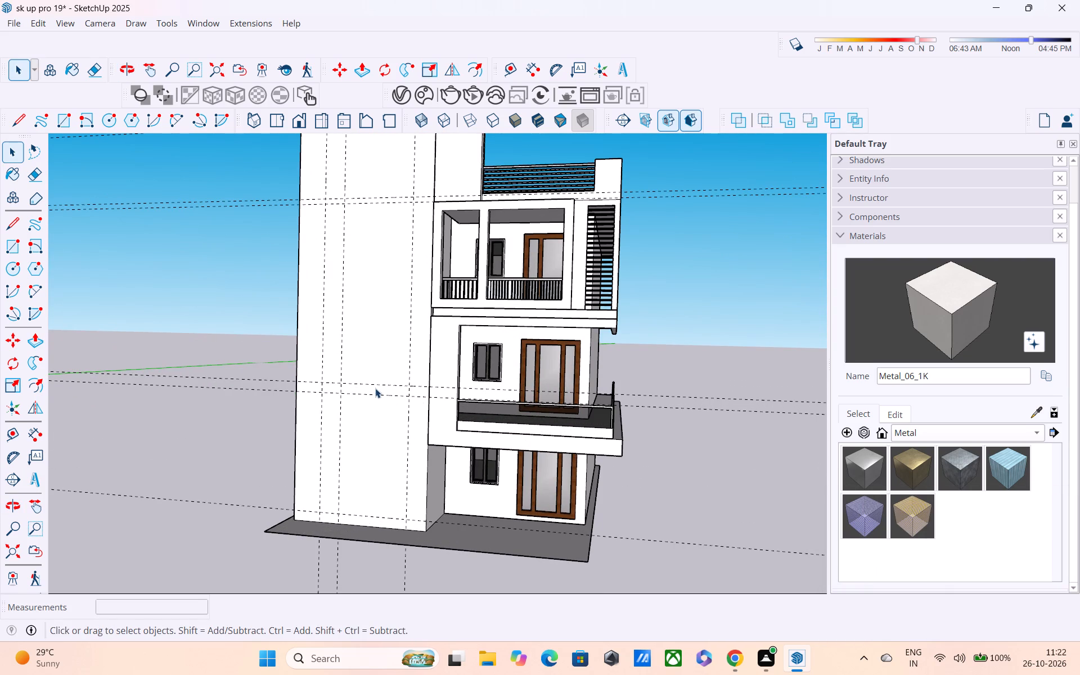
Draw a 1' line along the tower's outer vertical edge between the two first-floor horizontal guides.
key(l)
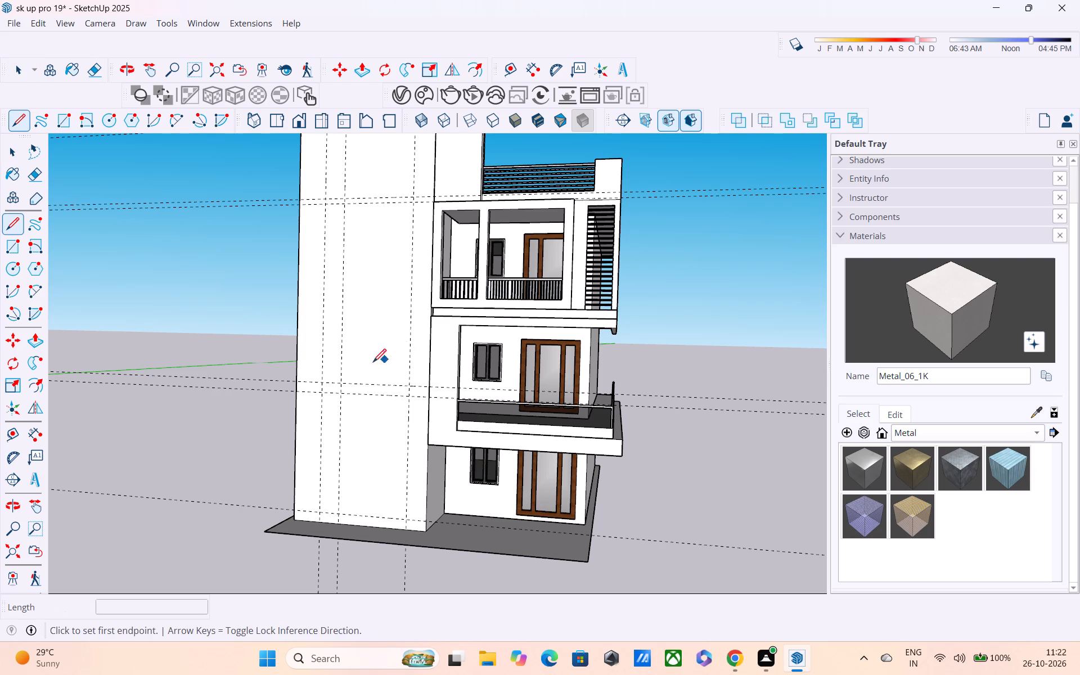
scroll(291, 386, up, 3)
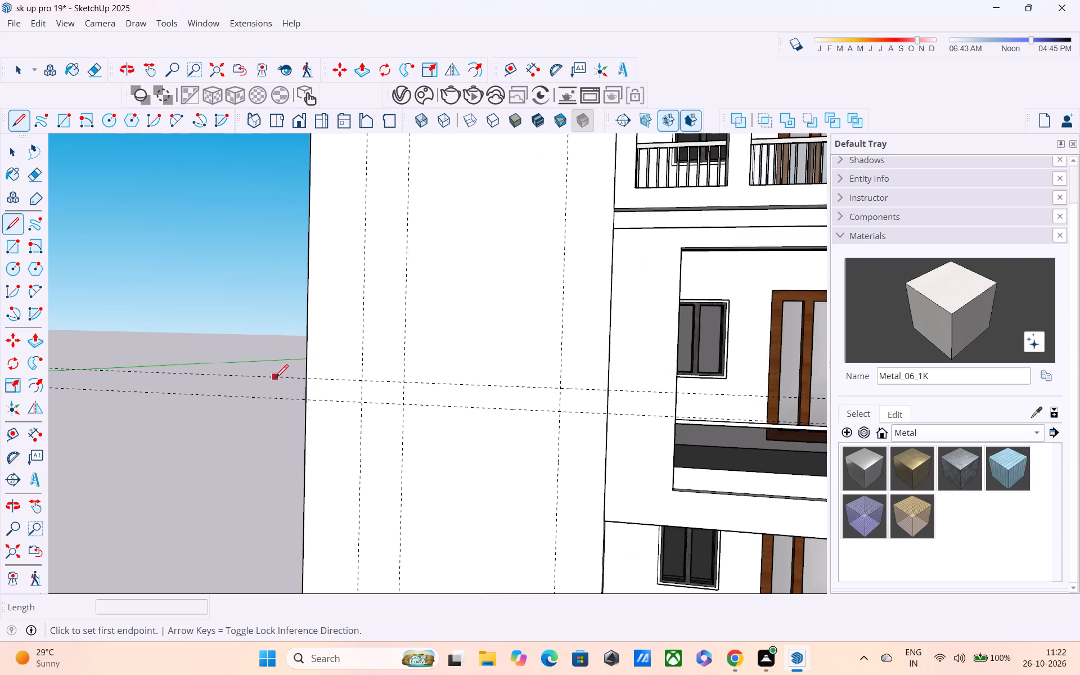
scroll(280, 384, up, 3)
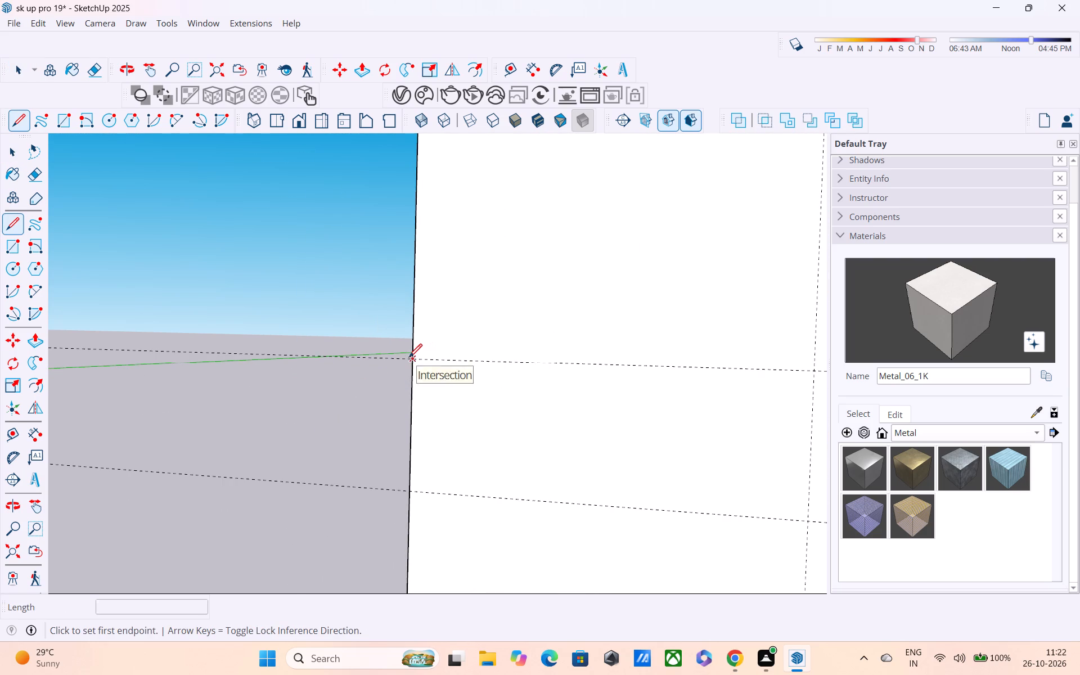
click(409, 358)
click(406, 490)
Trace a horizontal line along the lower first-floor guide from the tower's outer edge to the vertical guide nearest the balcony side.
scroll(482, 496, down, 2)
click(422, 491)
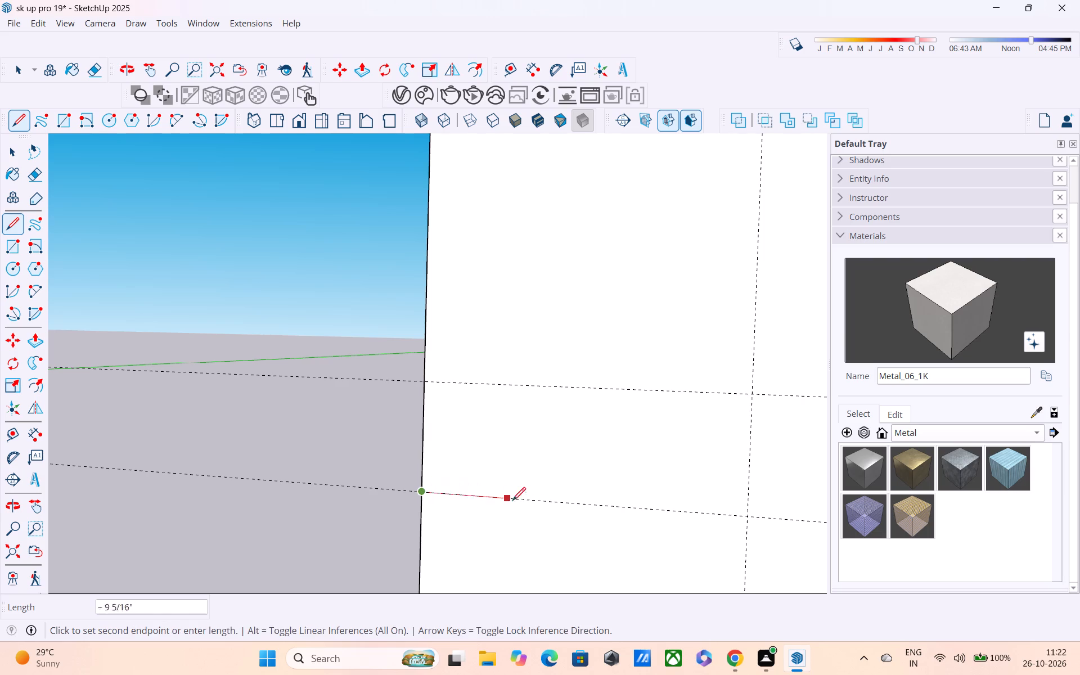
shift+middle_drag(537, 503, 247, 451)
scroll(326, 461, down, 5)
shift+middle_drag(657, 475, 328, 357)
shift+scroll(330, 357, up, 1)
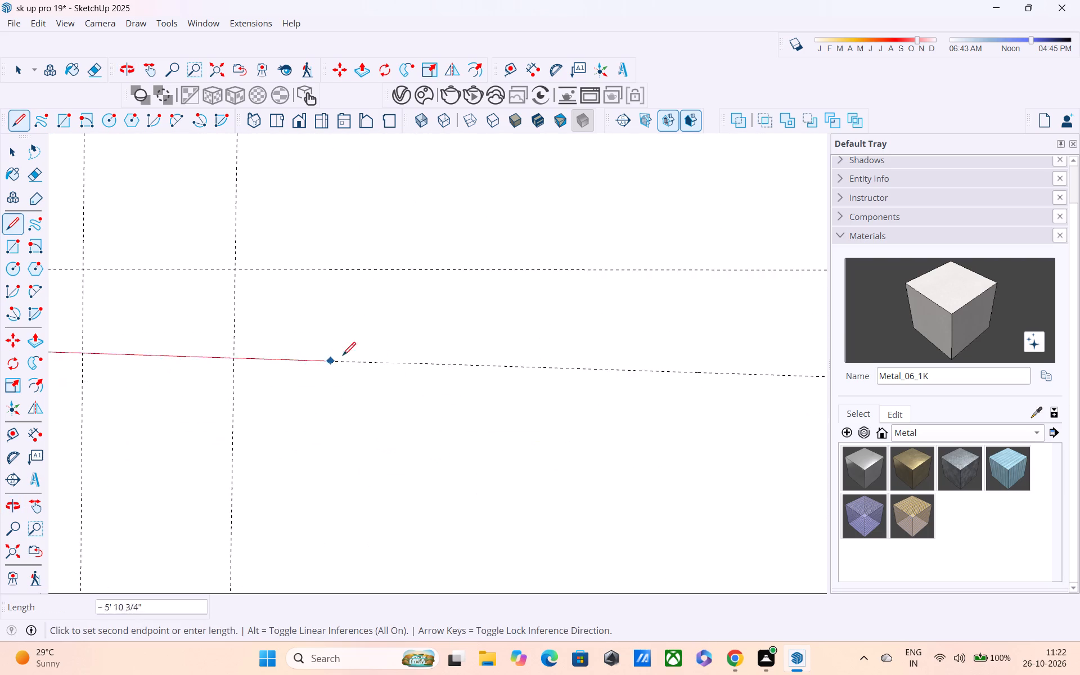
scroll(399, 359, down, 5)
shift+middle_drag(616, 361, 260, 307)
scroll(382, 311, down, 2)
middle_drag(444, 316, 520, 322)
click(475, 328)
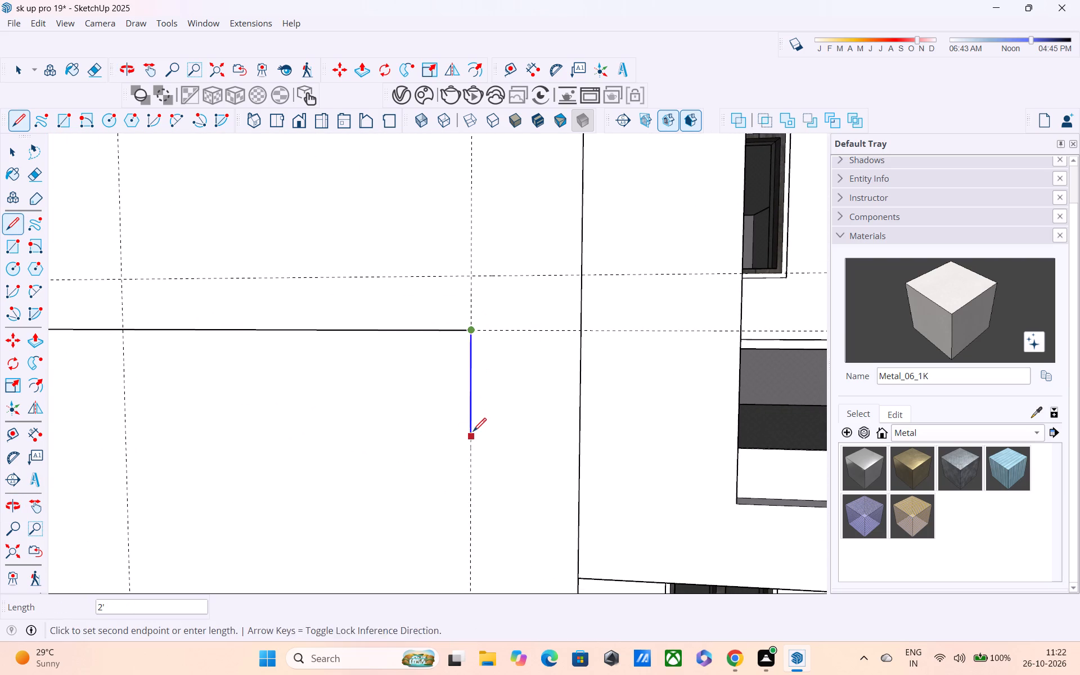
Continue the line about 12' down that vertical guide to the base guide, and 2' across to the tower's balcony-side edge.
shift+middle_drag(473, 433, 464, 253)
scroll(460, 265, down, 5)
middle_drag(457, 344, 447, 120)
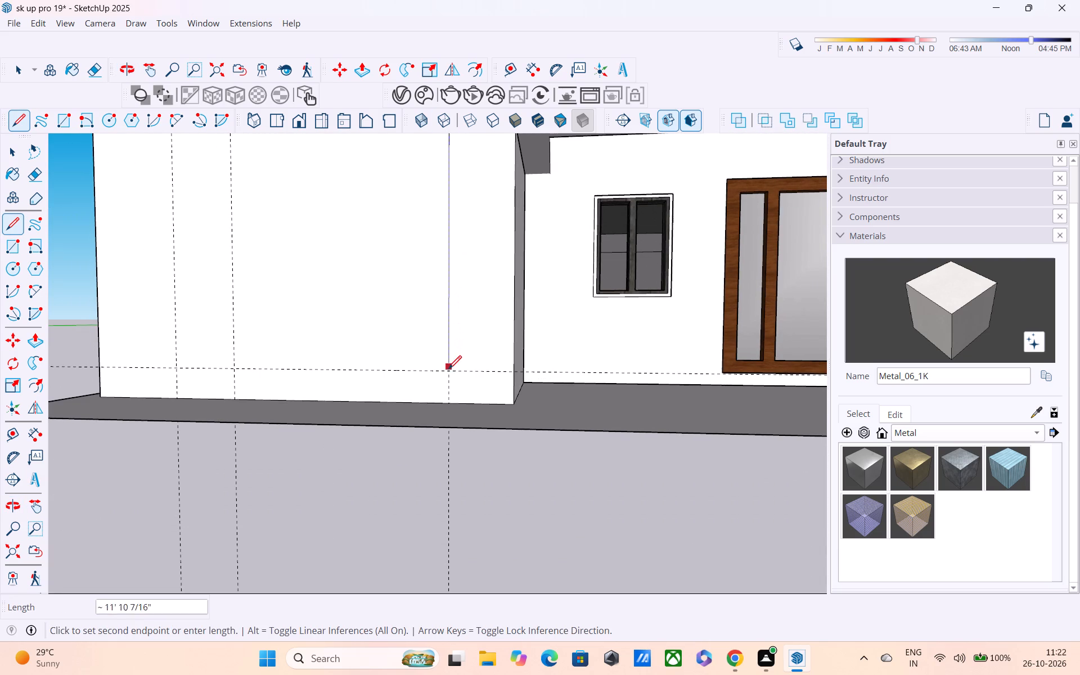
click(448, 370)
click(511, 371)
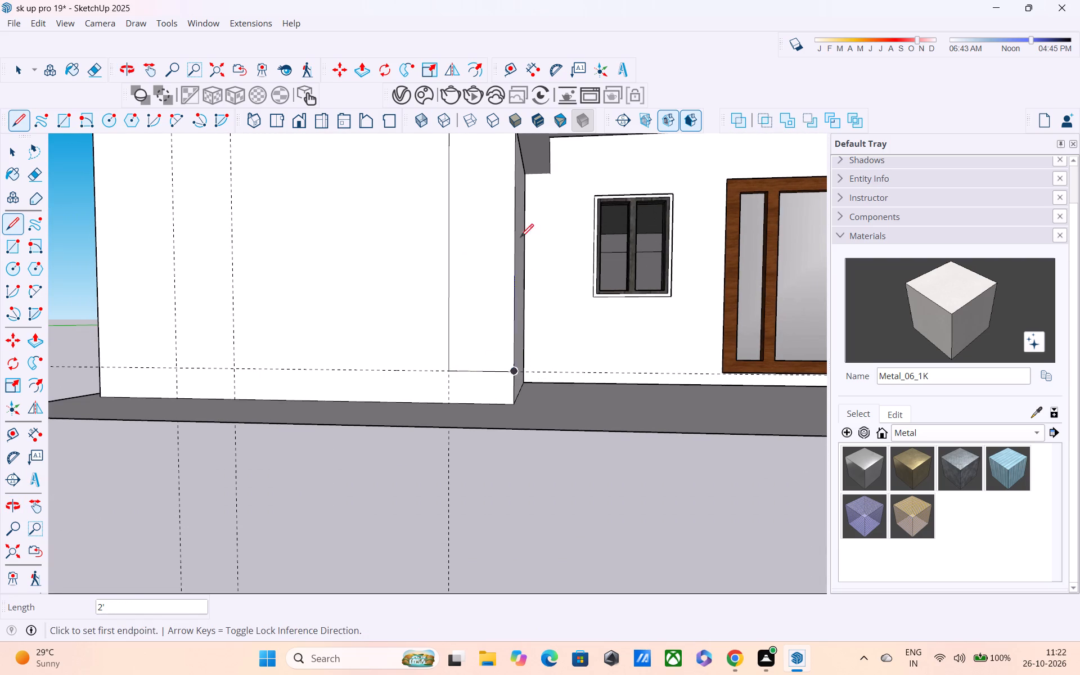
Draw a 1' line on the balcony-side edge between the two first-floor guides and a 13' 9" line along the upper one.
middle_drag(506, 223, 515, 433)
shift+middle_drag(511, 261, 519, 391)
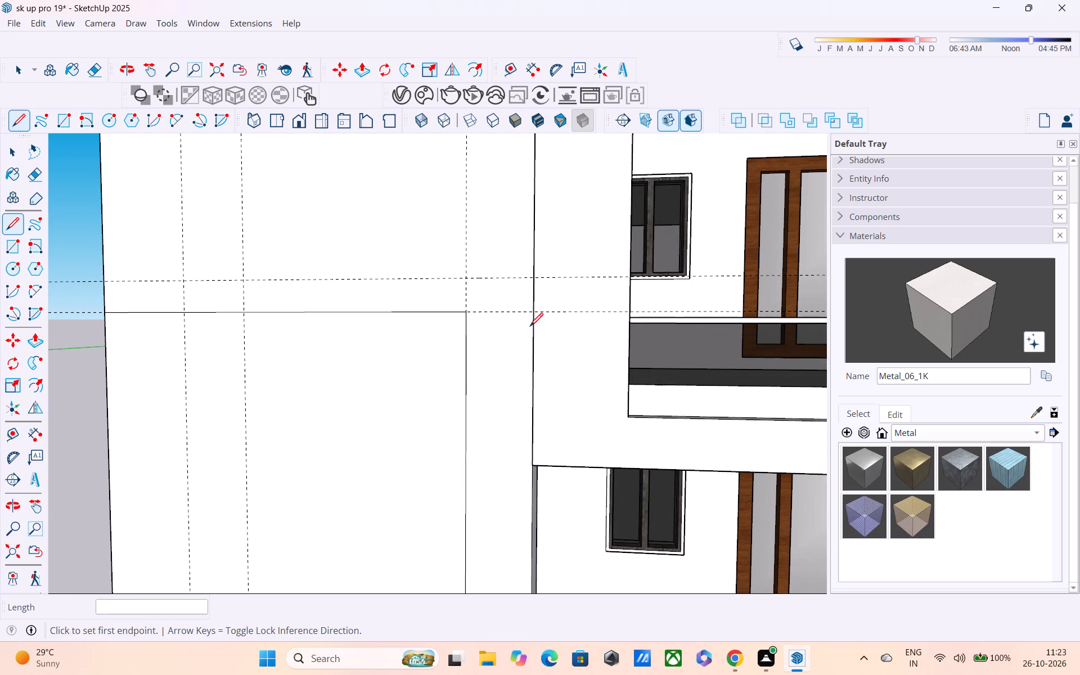
click(533, 314)
click(534, 274)
click(106, 285)
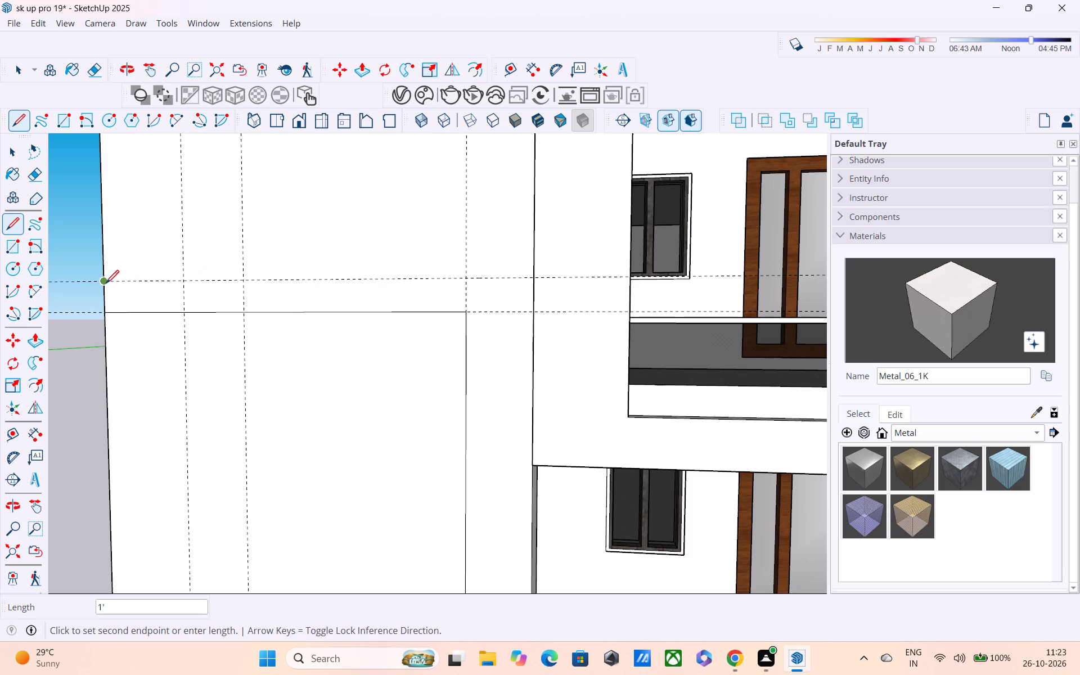
click(530, 278)
Draw a 13' line down the tower's balcony-side edge from the upper first-floor guide to the base guide.
shift+middle_drag(530, 304, 530, 195)
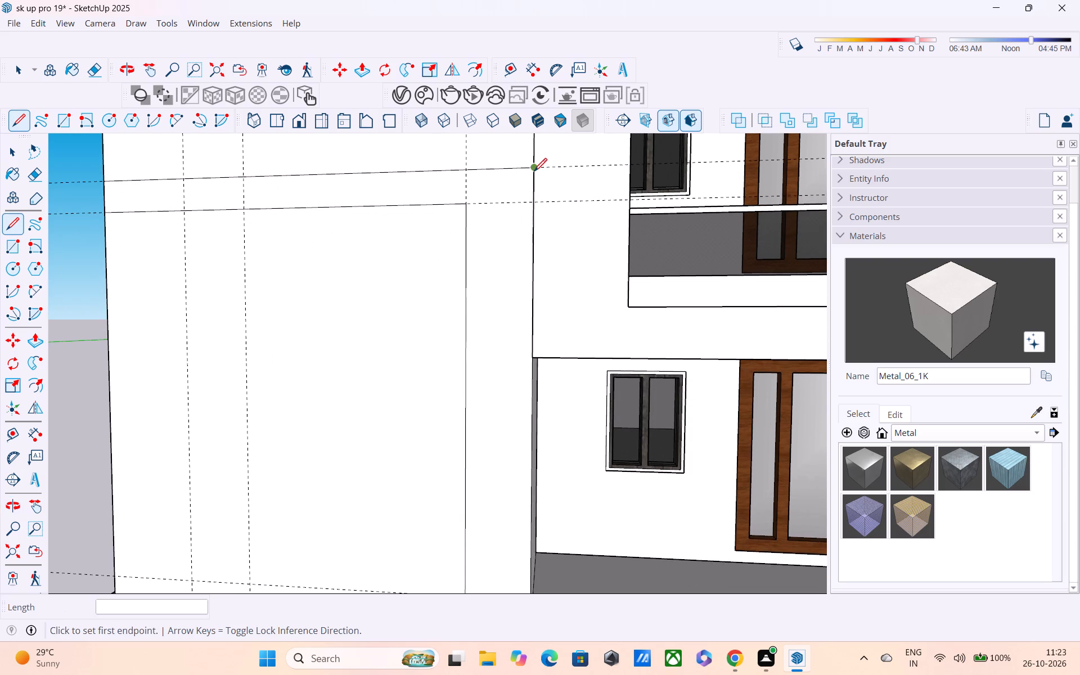
click(534, 173)
scroll(517, 398, up, 1)
middle_drag(517, 398, 518, 219)
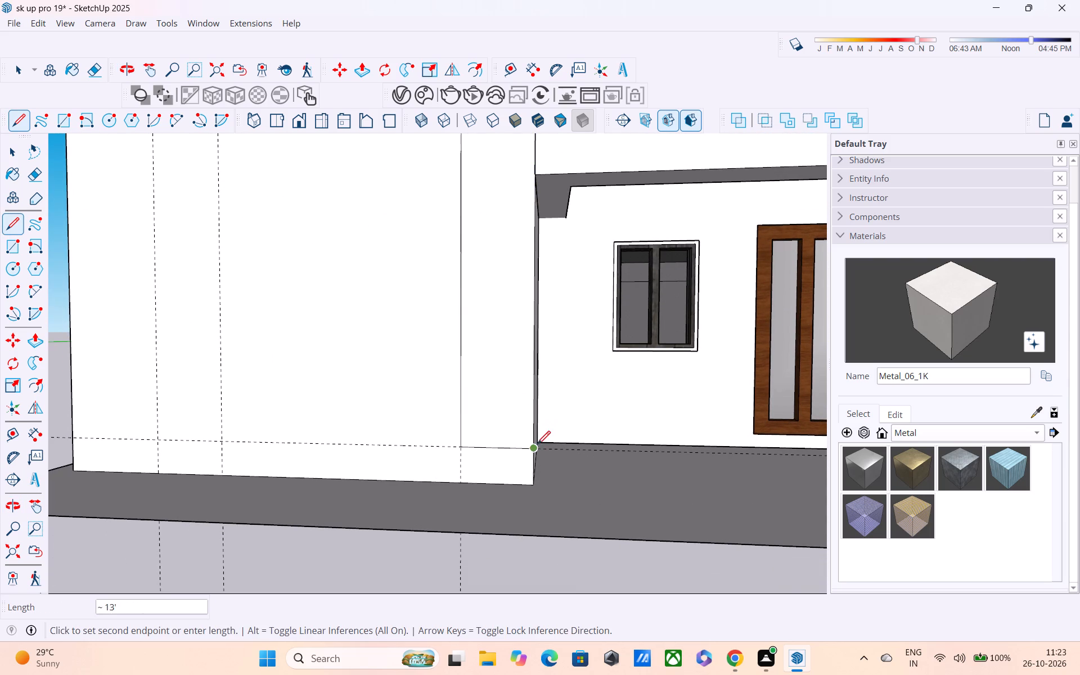
click(537, 446)
Draw a 1' line on the tower's outer edge between the two first-floor guides to close the band.
shift+middle_drag(507, 376, 604, 586)
middle_drag(346, 215, 485, 427)
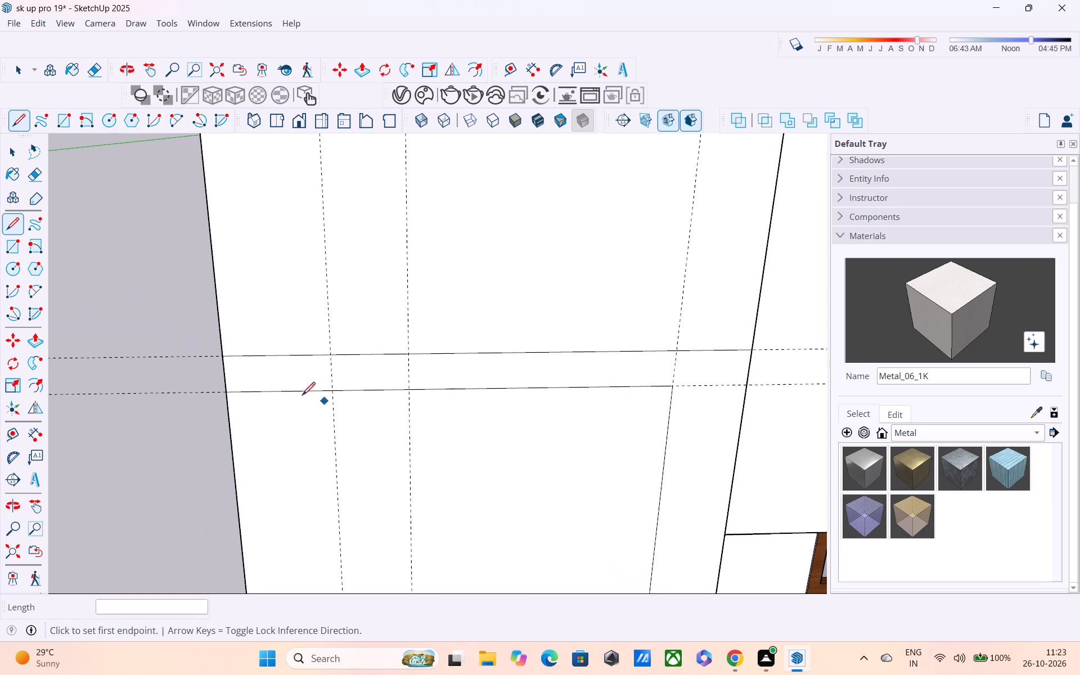
click(222, 358)
click(227, 397)
Push/Pull the L-shaped band out 1' from the tower's front wall.
middle_drag(292, 398, 274, 291)
key(space)
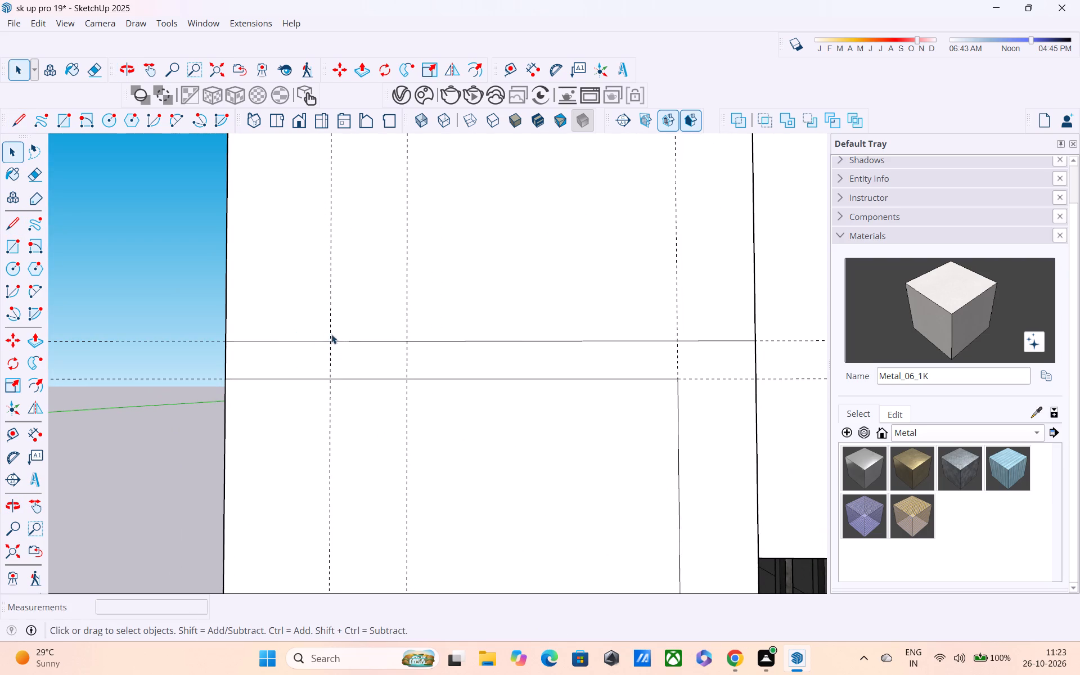
key(p)
click(602, 367)
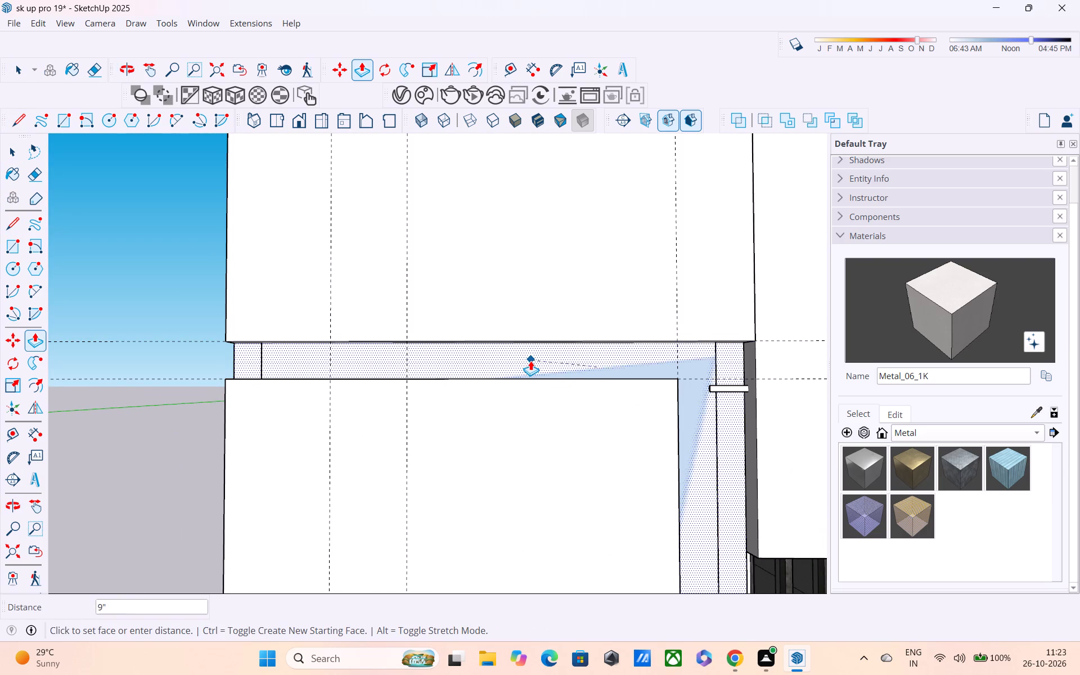
key(Escape)
middle_drag(523, 367, 613, 397)
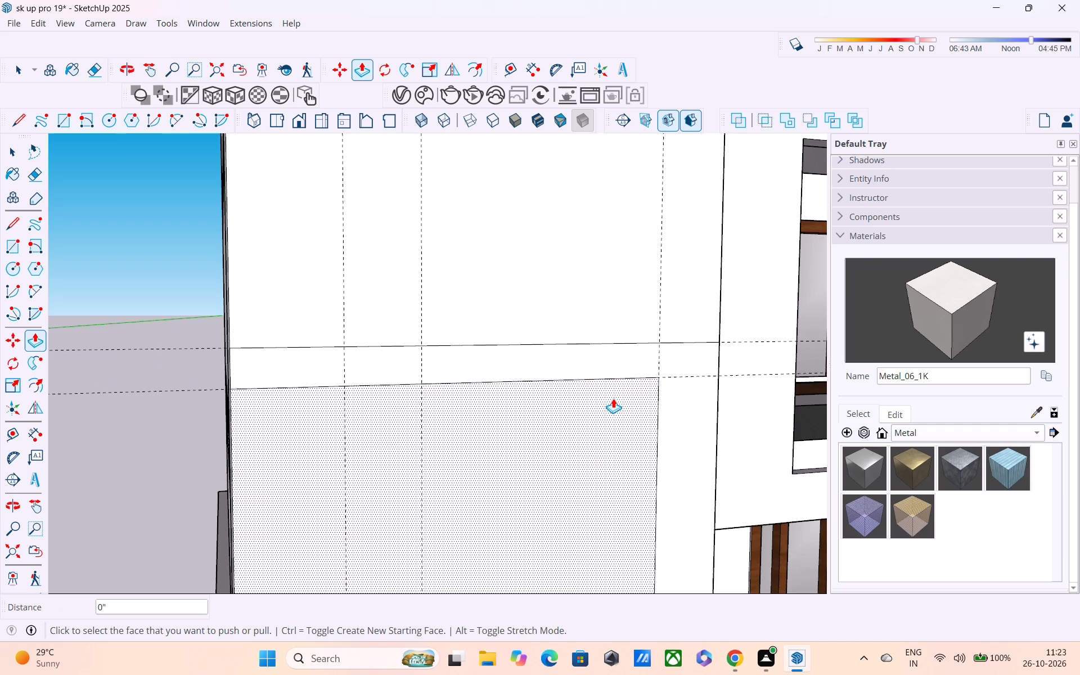
scroll(426, 386, down, 5)
middle_drag(401, 407, 492, 436)
shift+middle_drag(471, 420, 340, 388)
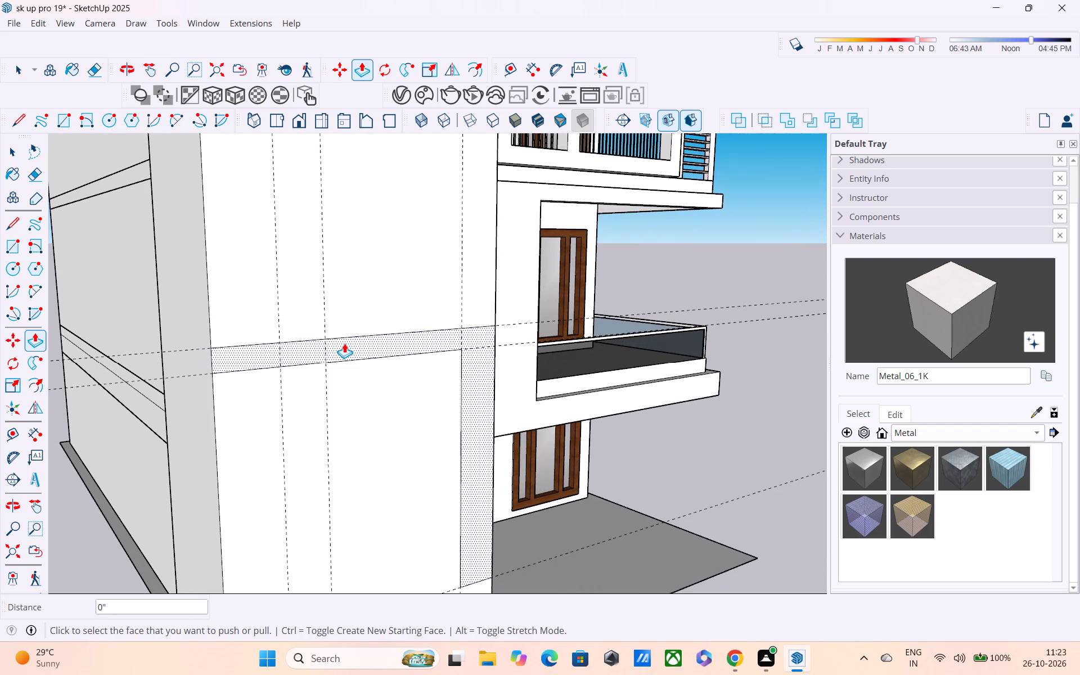
click(344, 343)
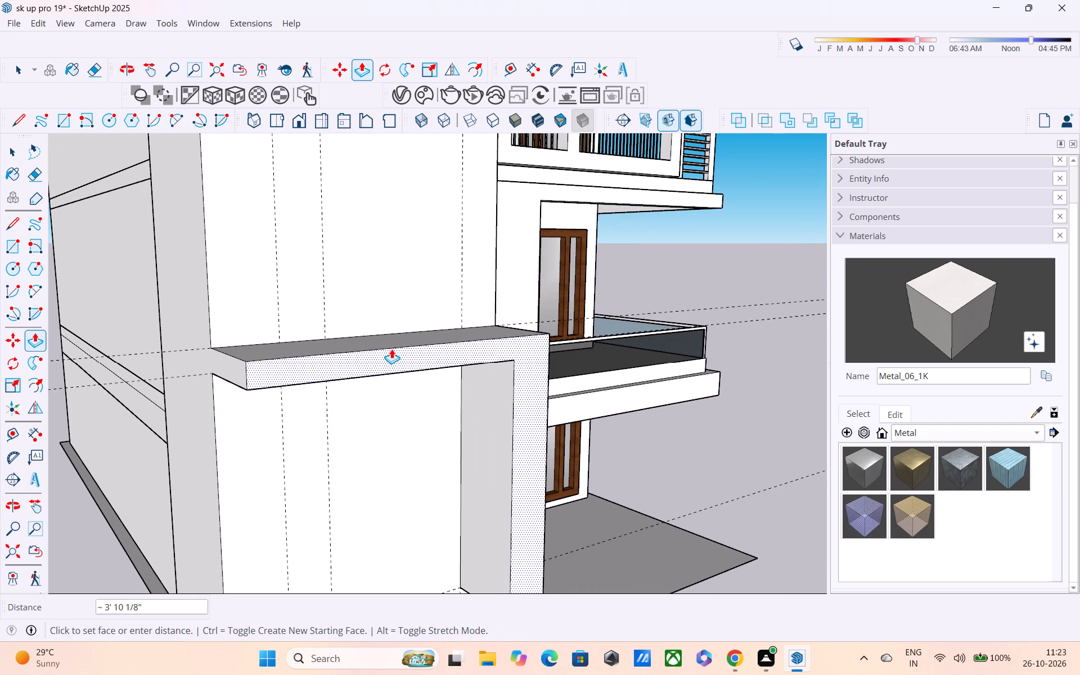
text(1')
key(Return)
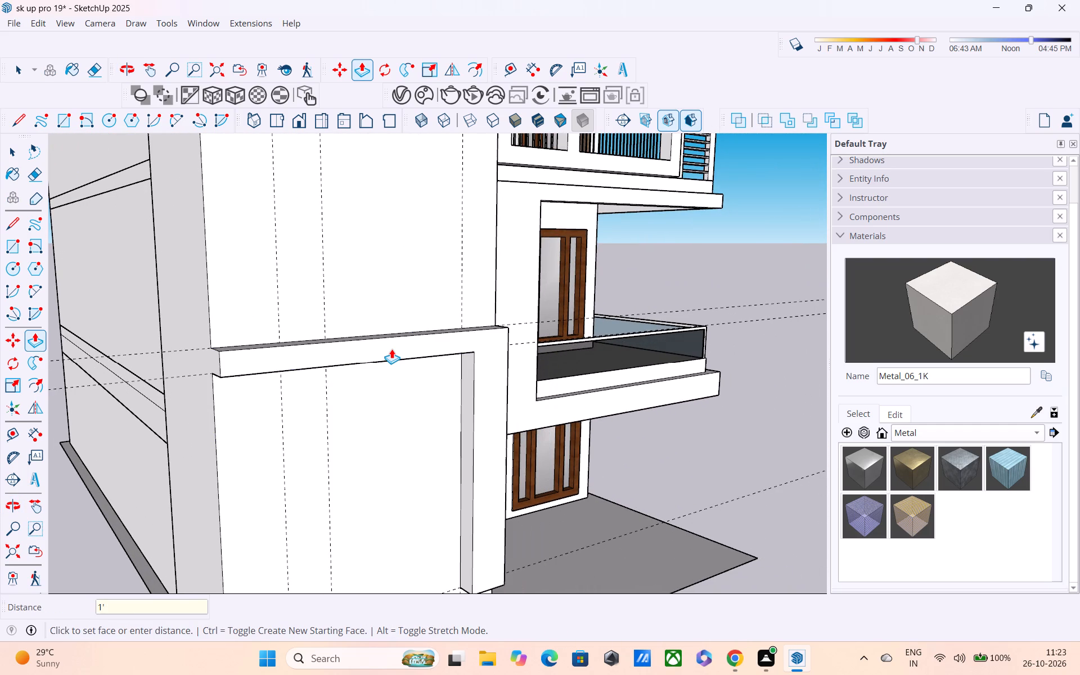
Draw a 1' vertical line at the band's outer end to separate its end face from the tower's side wall.
scroll(372, 389, down, 1)
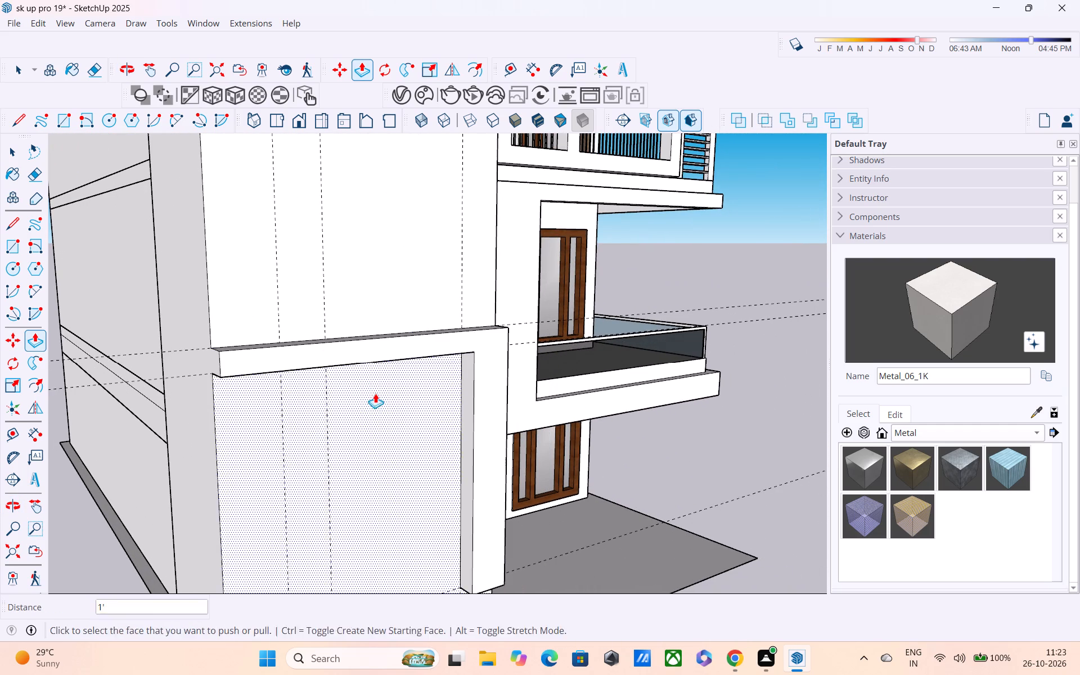
middle_drag(376, 393, 241, 234)
middle_drag(236, 281, 173, 398)
scroll(236, 325, down, 4)
middle_drag(282, 316, 291, 296)
middle_drag(188, 331, 307, 318)
middle_drag(178, 410, 349, 412)
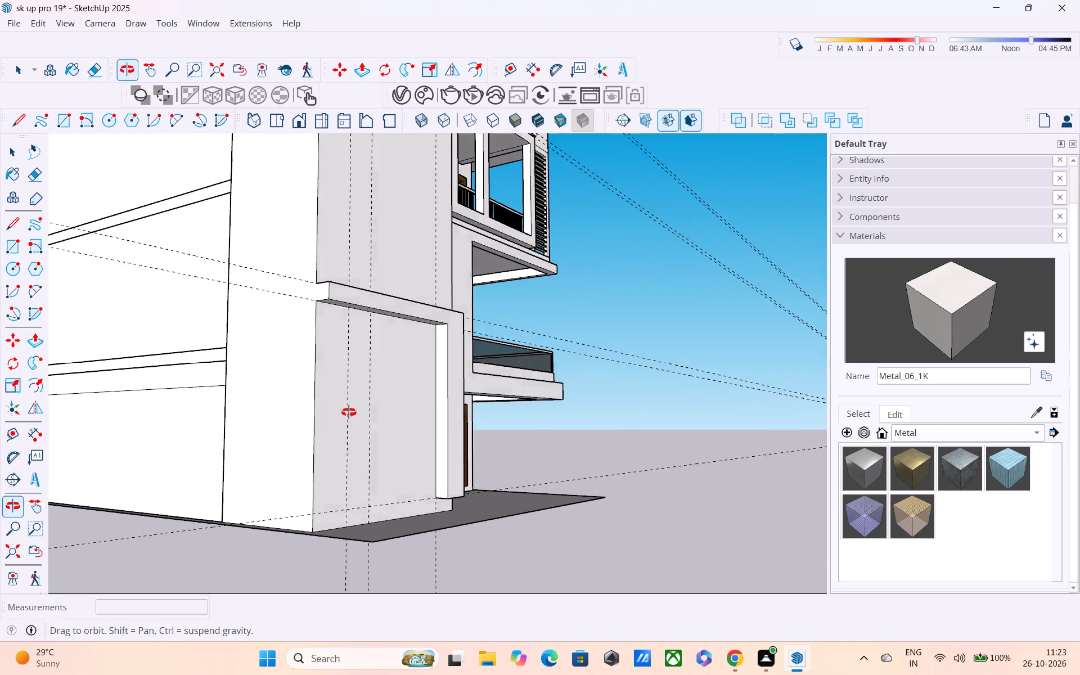
middle_drag(349, 412, 453, 444)
middle_drag(299, 467, 274, 578)
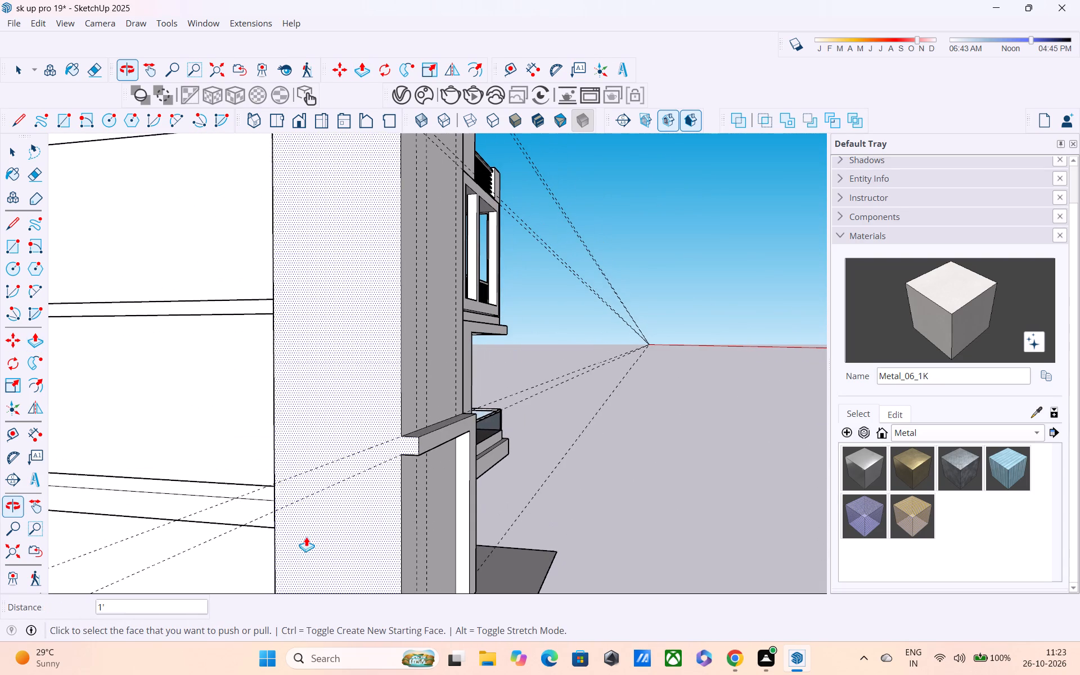
click(405, 445)
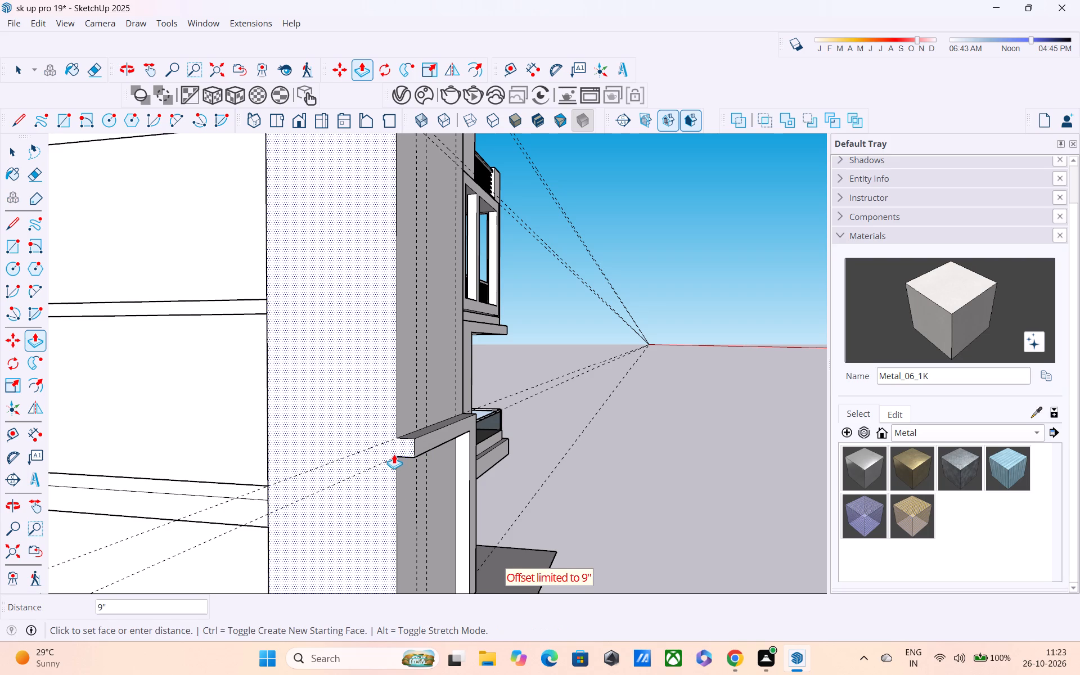
key(Escape)
key(l)
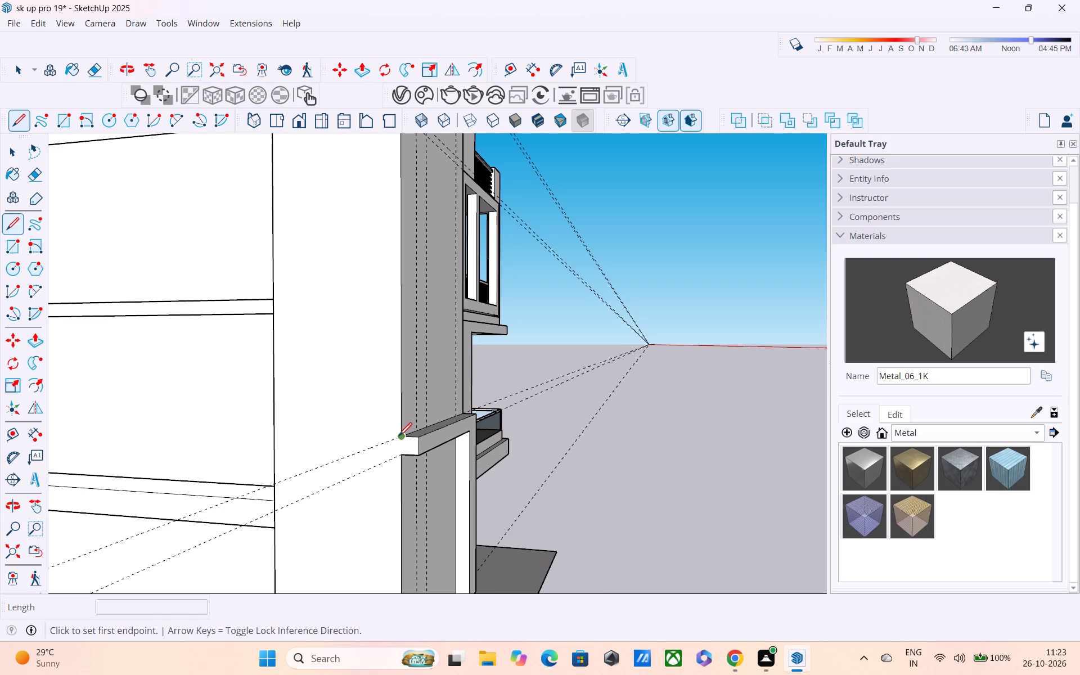
click(399, 437)
click(398, 459)
Push/Pull the band's end face 1' outward beyond the tower's side wall.
key(p)
click(407, 446)
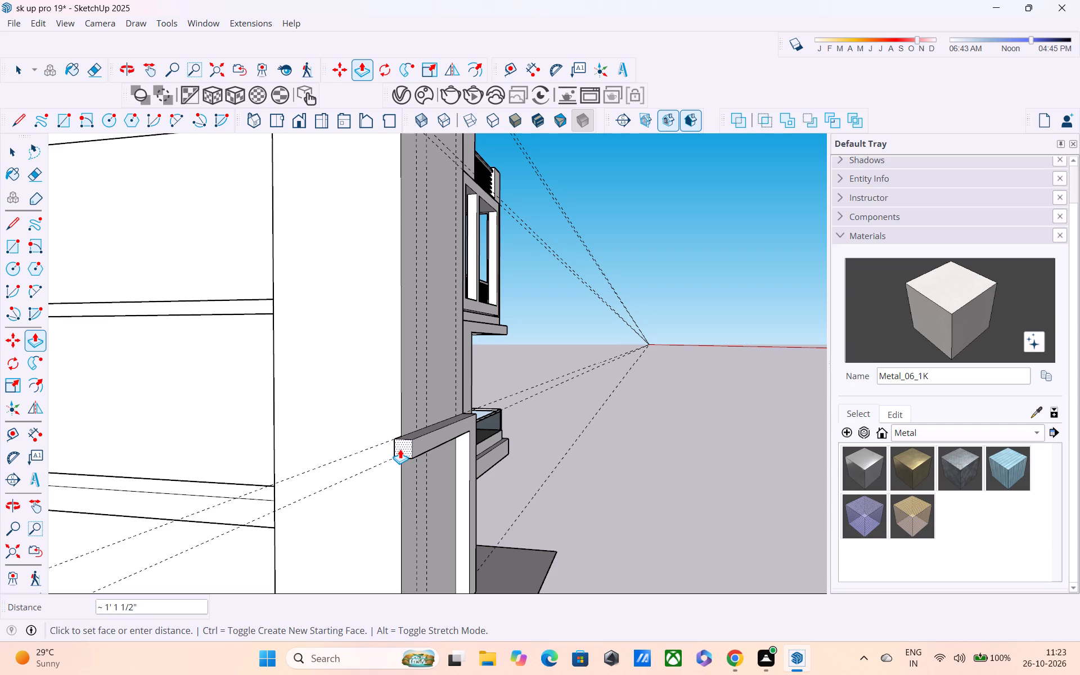
text(1')
key(Return)
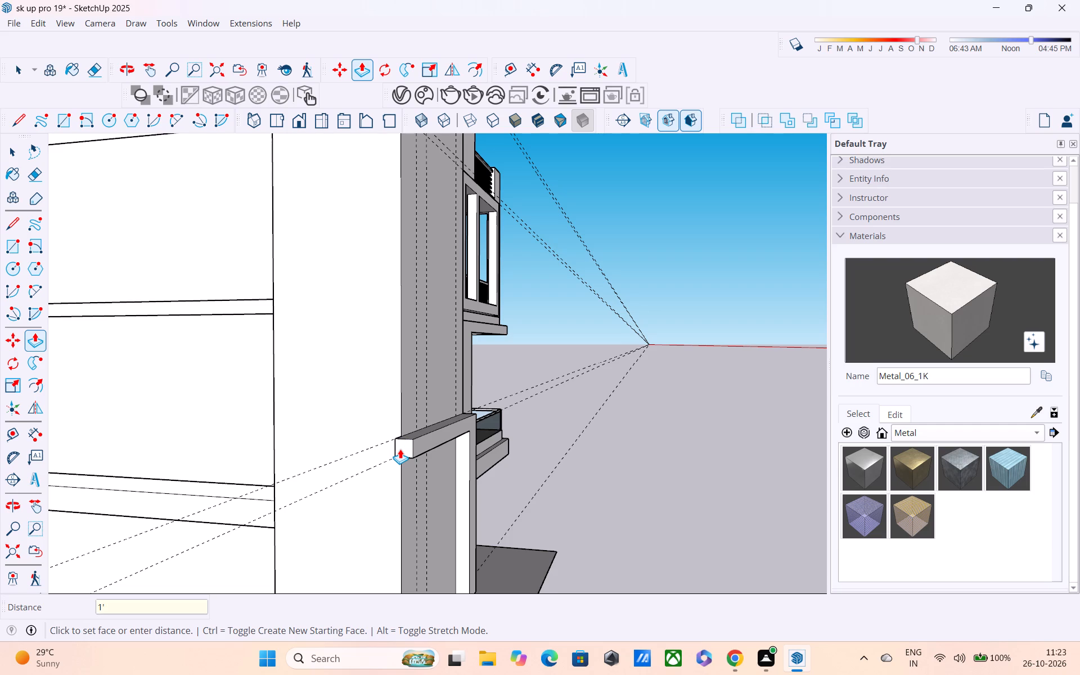
Draw a 2' line along the band's top, where it meets the tower wall, between the two outer vertical guides.
scroll(412, 453, down, 1)
middle_drag(411, 454, 107, 376)
scroll(220, 427, up, 3)
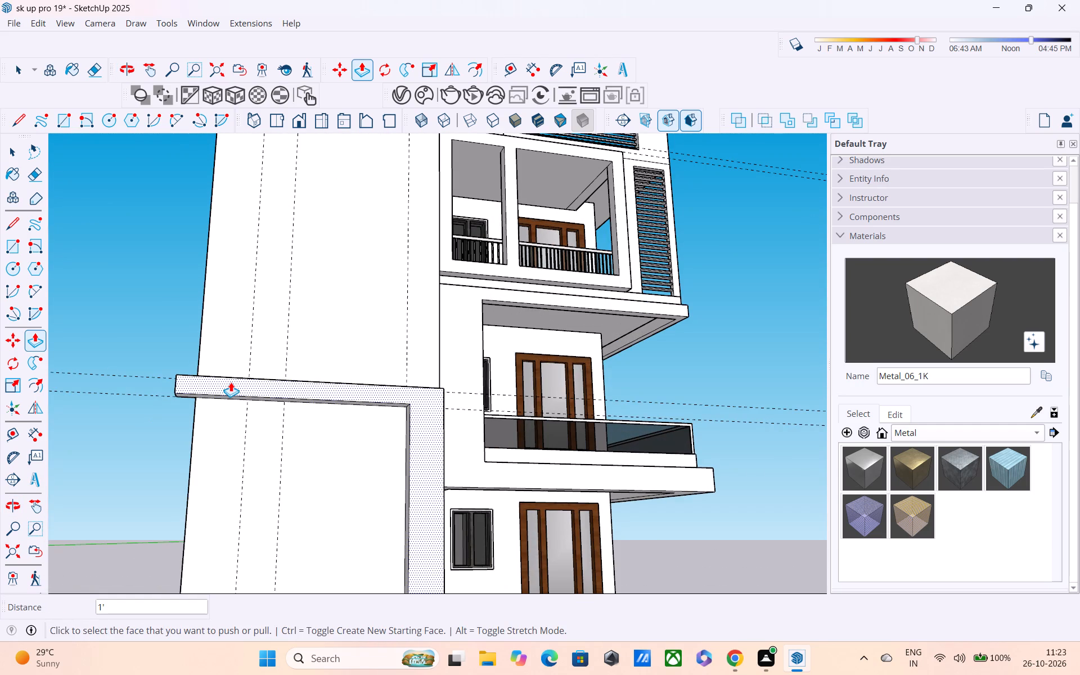
scroll(231, 382, down, 5)
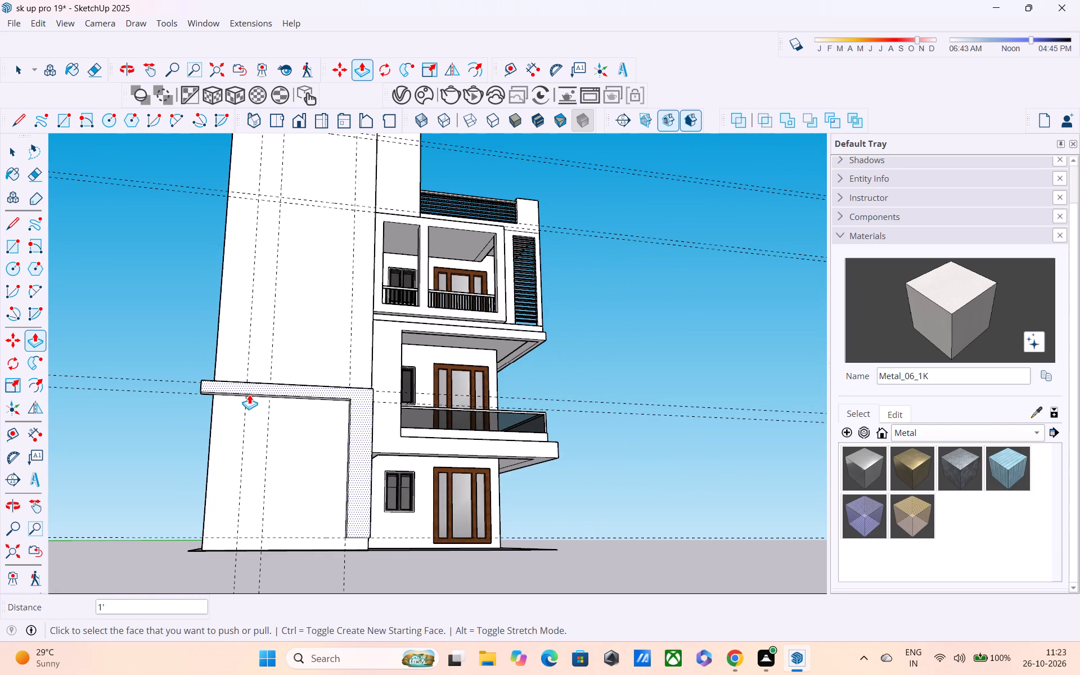
middle_drag(250, 395, 285, 499)
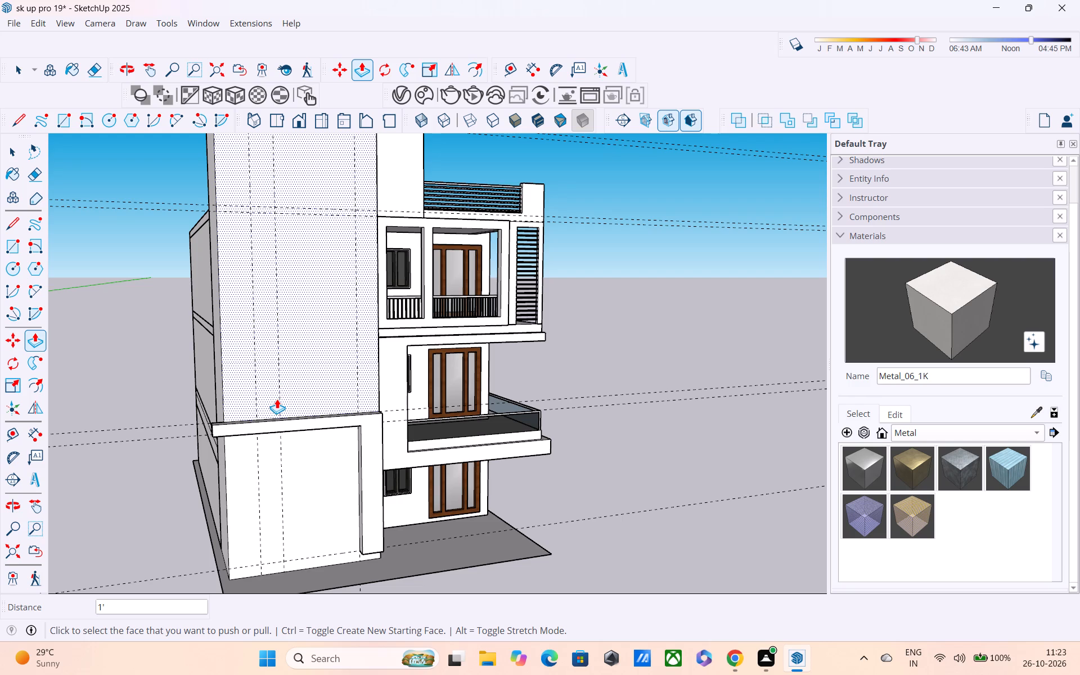
key(Escape)
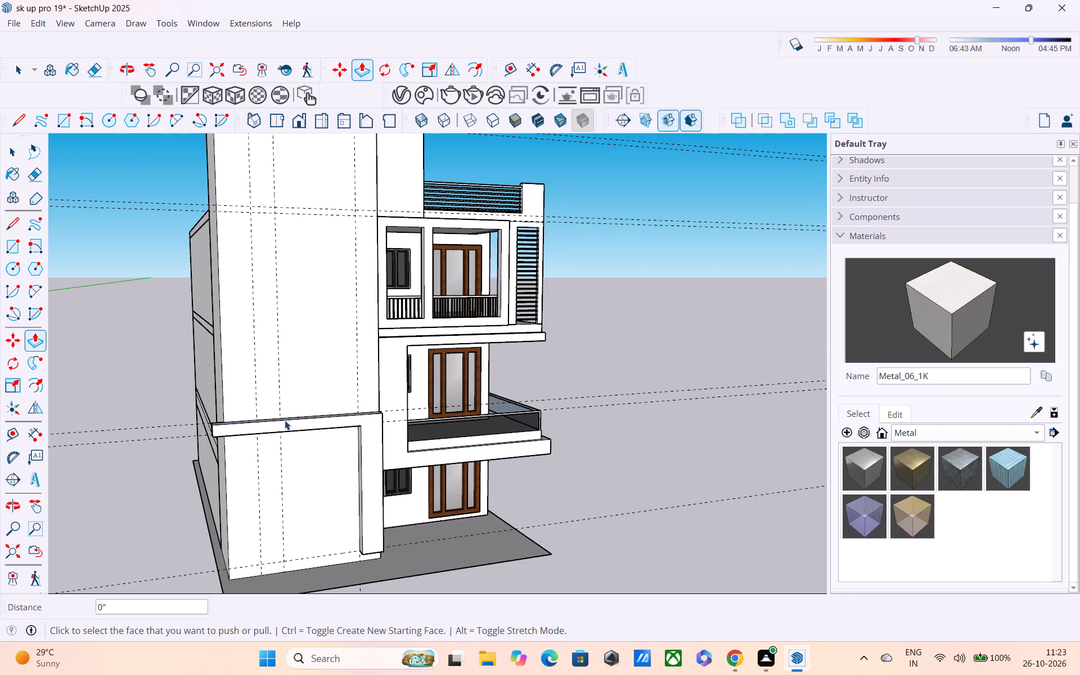
key(space)
text(L)
scroll(261, 425, up, 1)
middle_drag(259, 421, 260, 478)
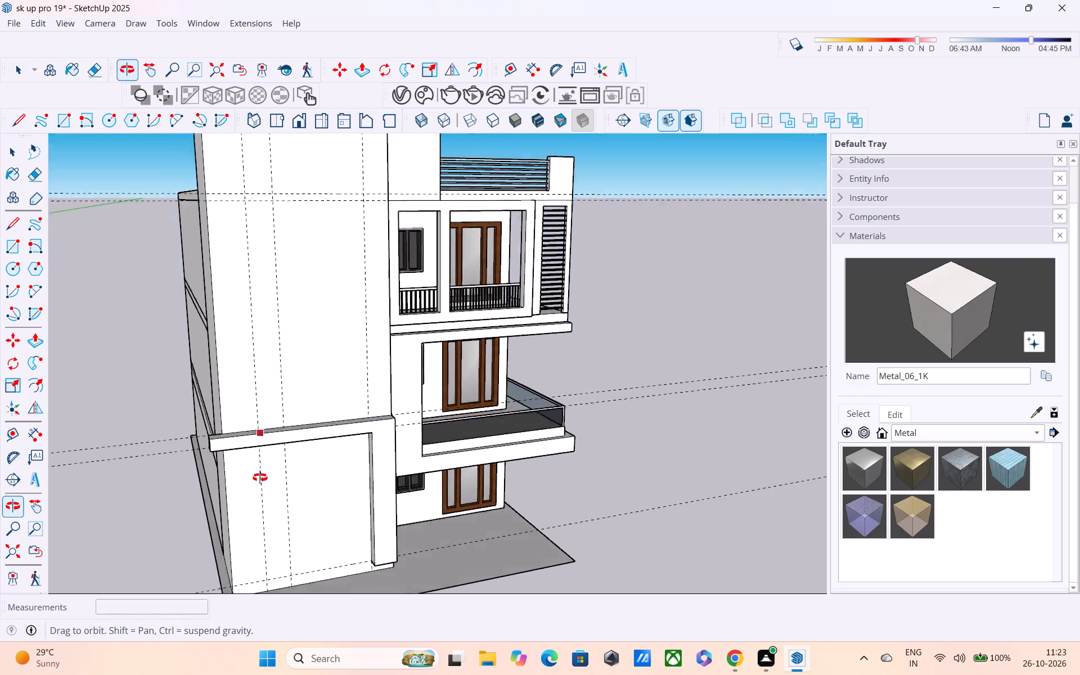
middle_drag(260, 478, 265, 514)
scroll(274, 450, up, 4)
click(256, 449)
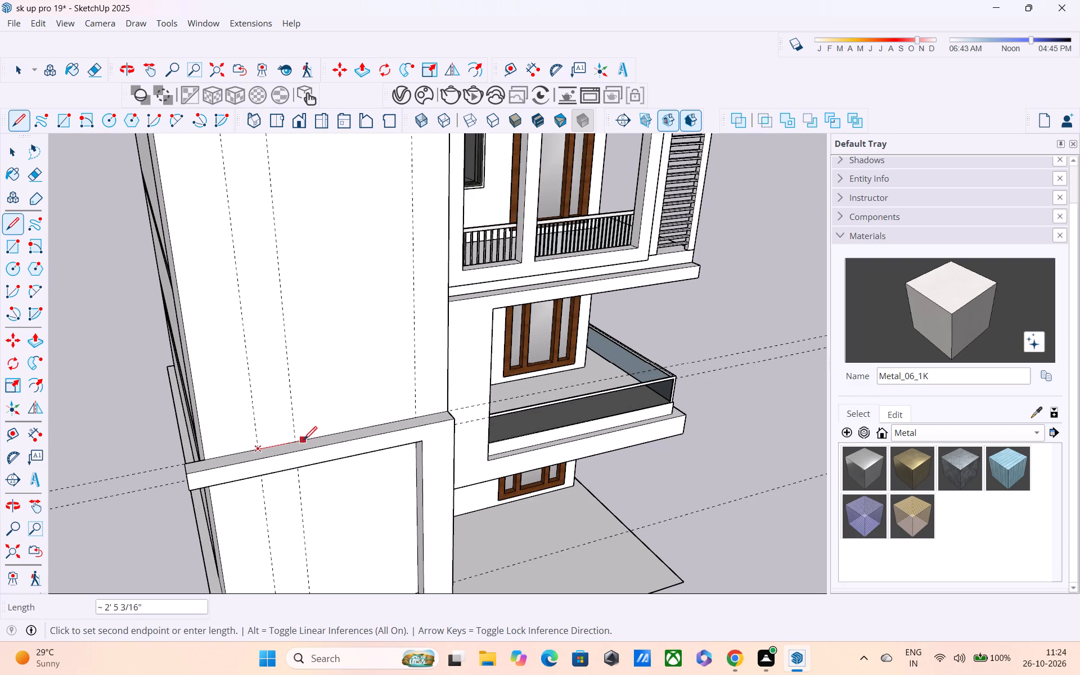
click(295, 442)
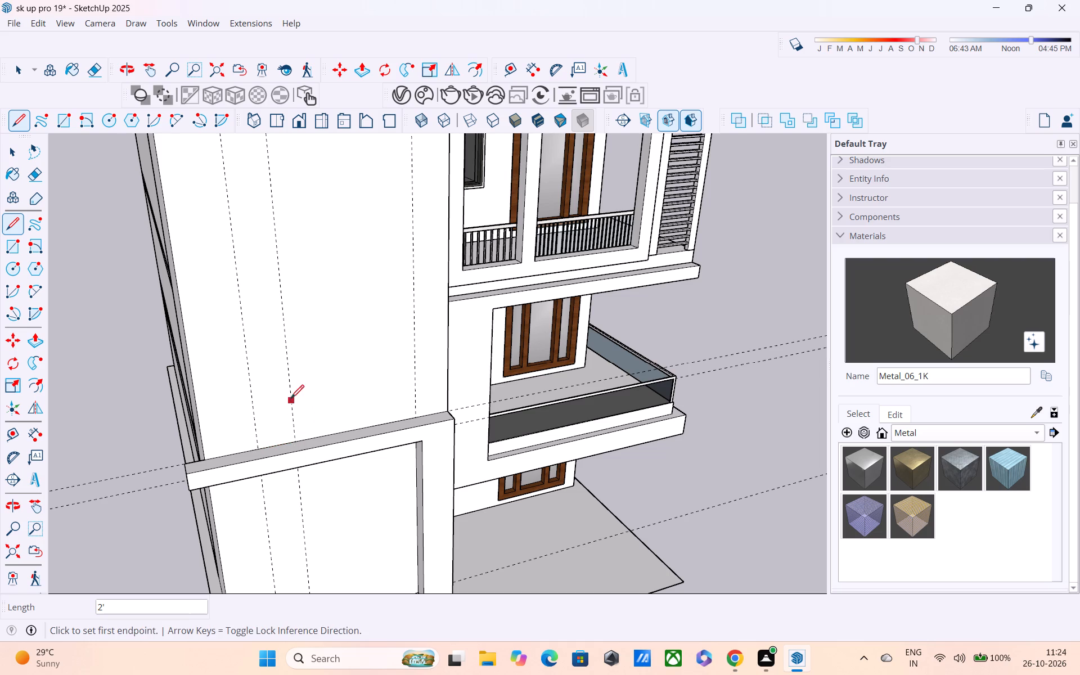
Draw a vertical line about 26' long from the band's top up the outer vertical guide to the uppermost horizontal guide.
click(257, 443)
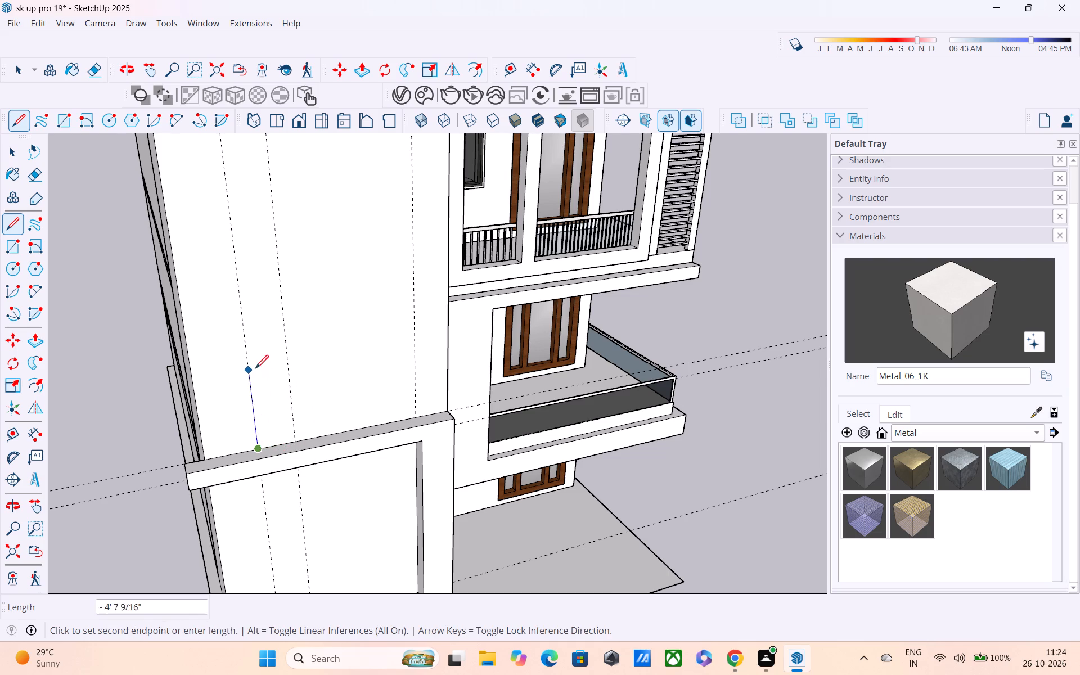
scroll(247, 352, down, 1)
shift+middle_drag(247, 353, 304, 616)
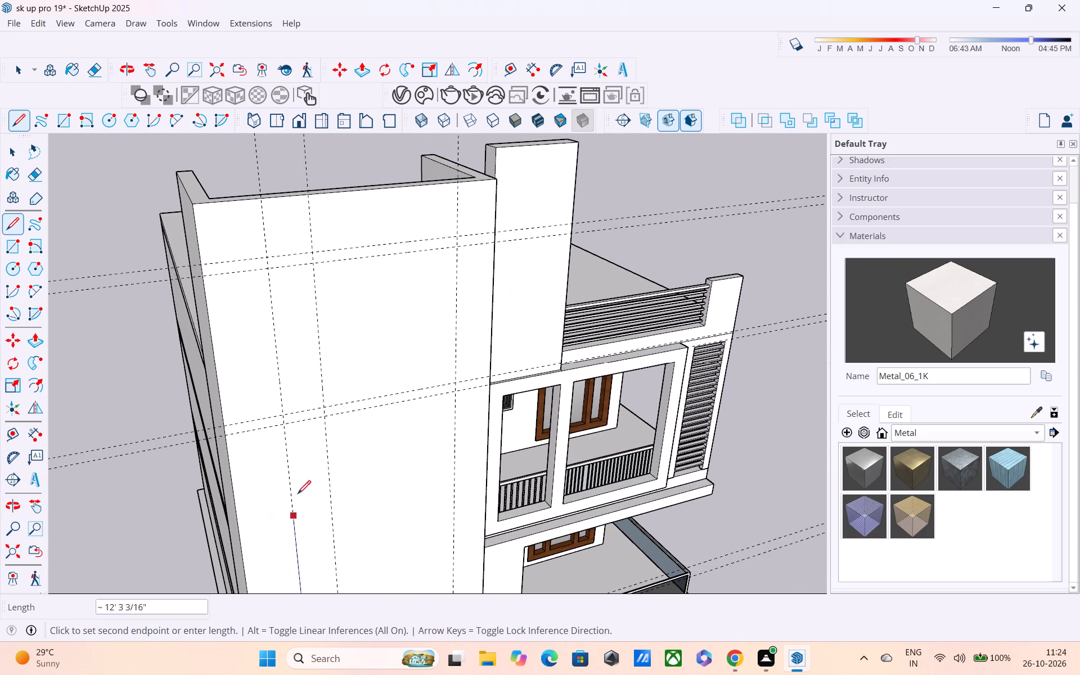
shift+middle_drag(286, 407, 299, 553)
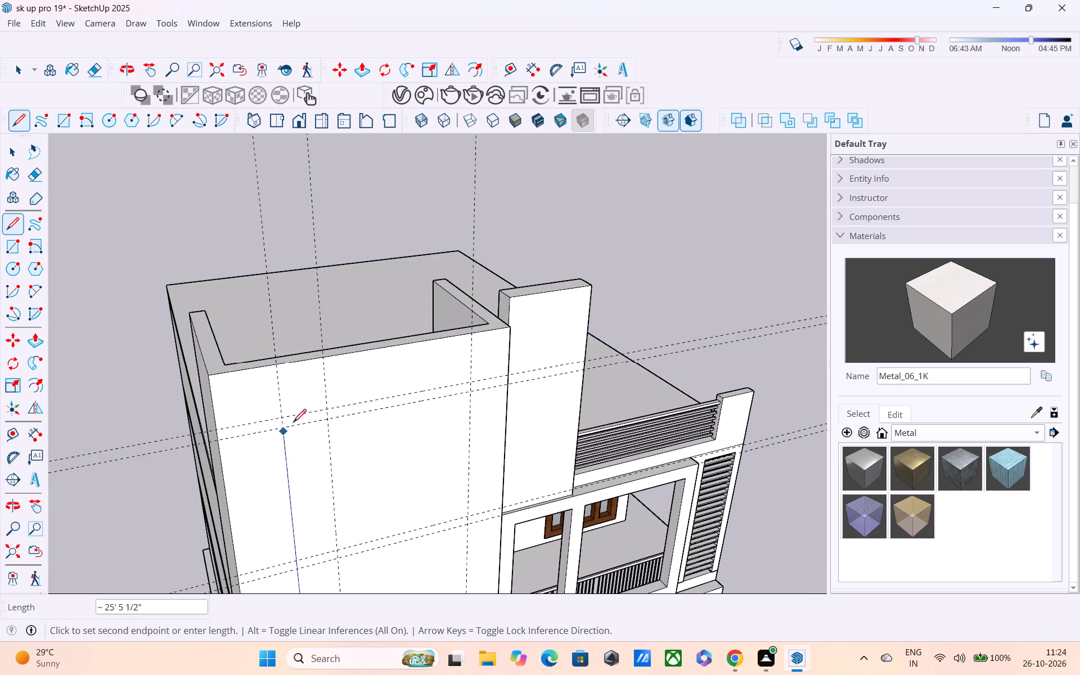
click(278, 421)
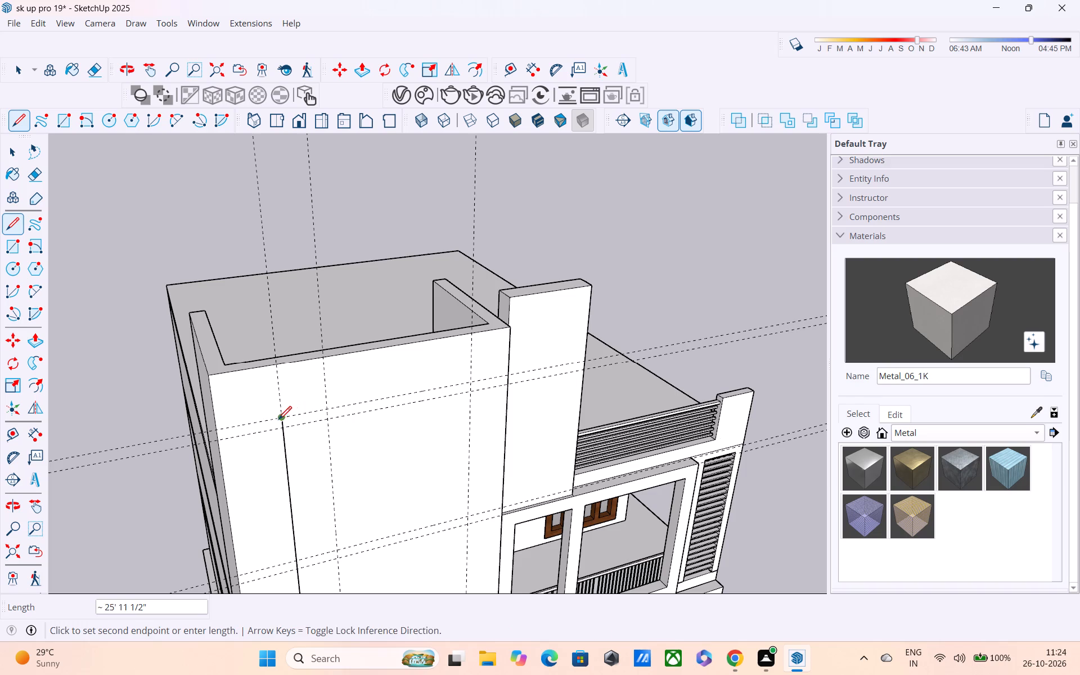
Draw an 11' line from there along the uppermost horizontal guide to the tower front's edge beside the taller pier.
shift+middle_drag(315, 421, 168, 454)
middle_drag(317, 417, 281, 417)
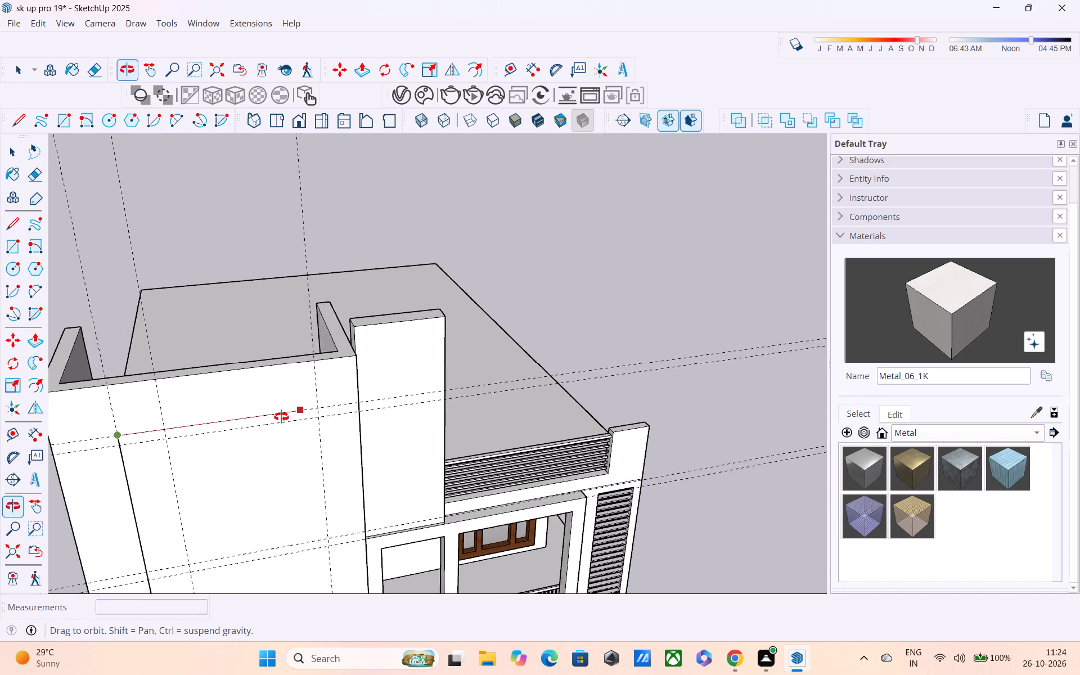
middle_drag(281, 417, 206, 449)
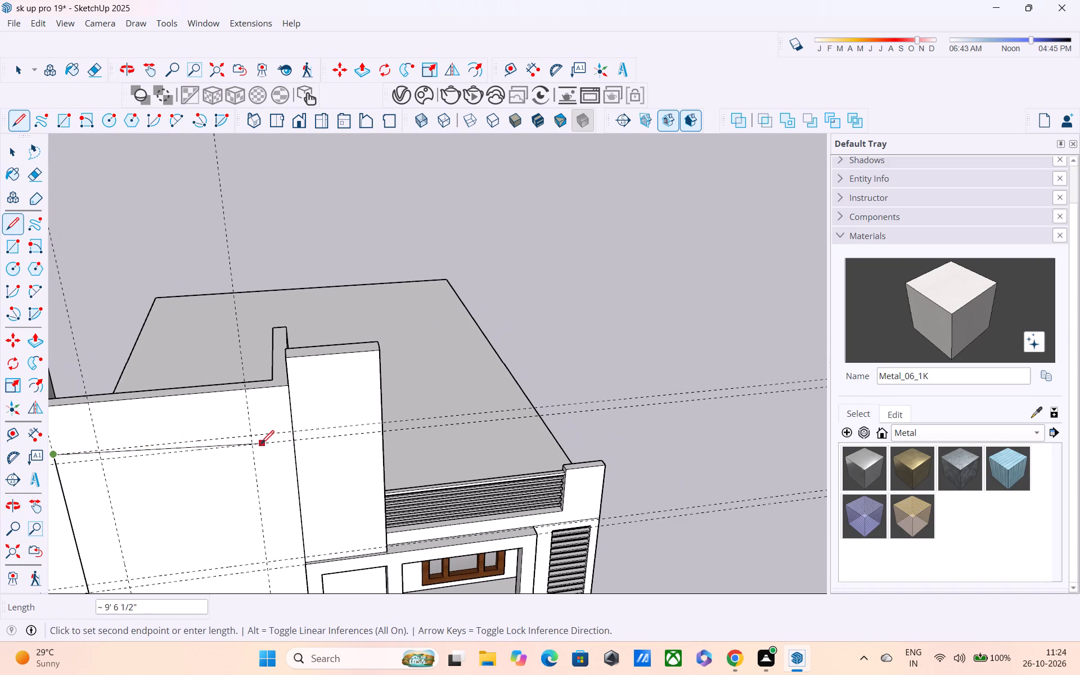
shift+middle_drag(254, 439, 211, 465)
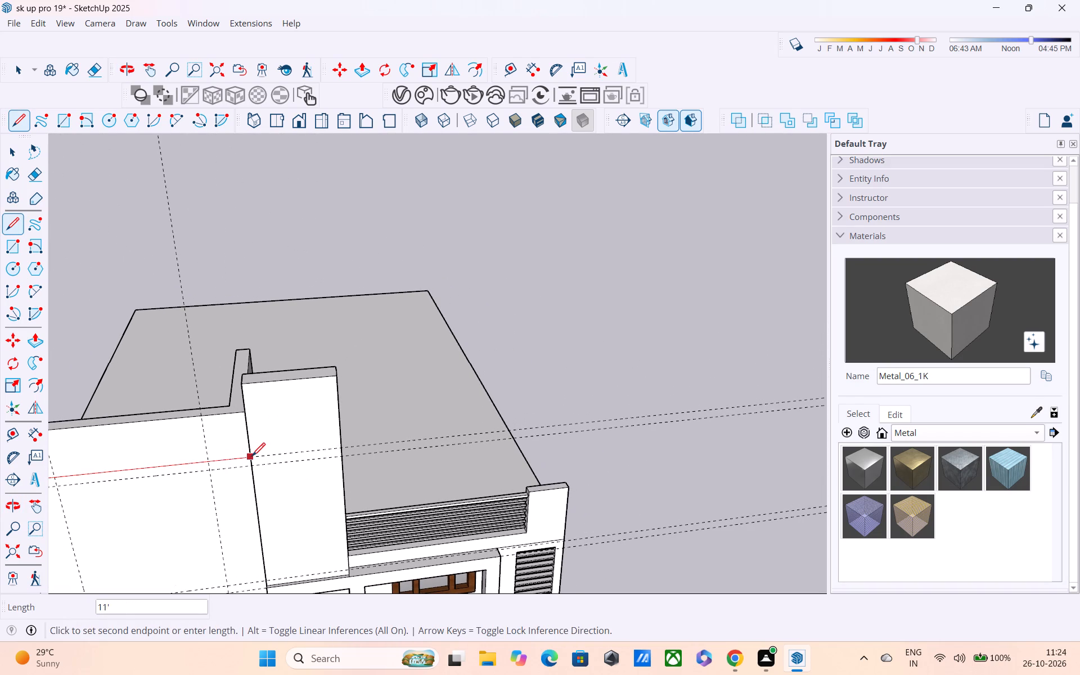
click(253, 456)
Draw the top strip's lower edge along the second horizontal guide, from the pier-side edge to the inner vertical guide.
scroll(251, 470, up, 2)
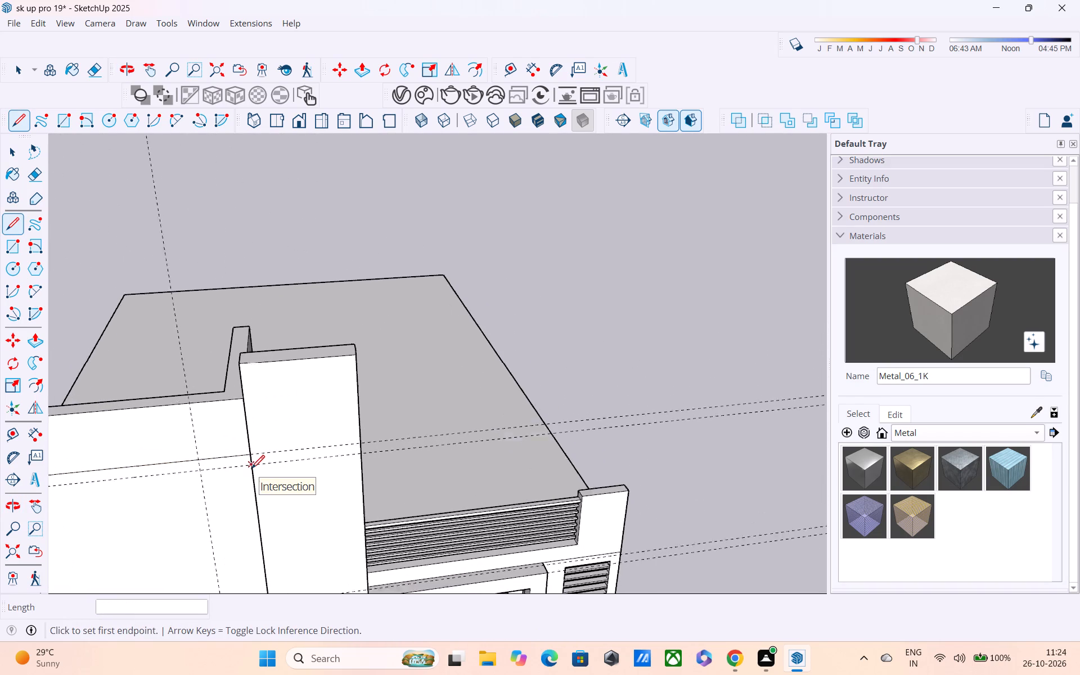
scroll(251, 470, up, 4)
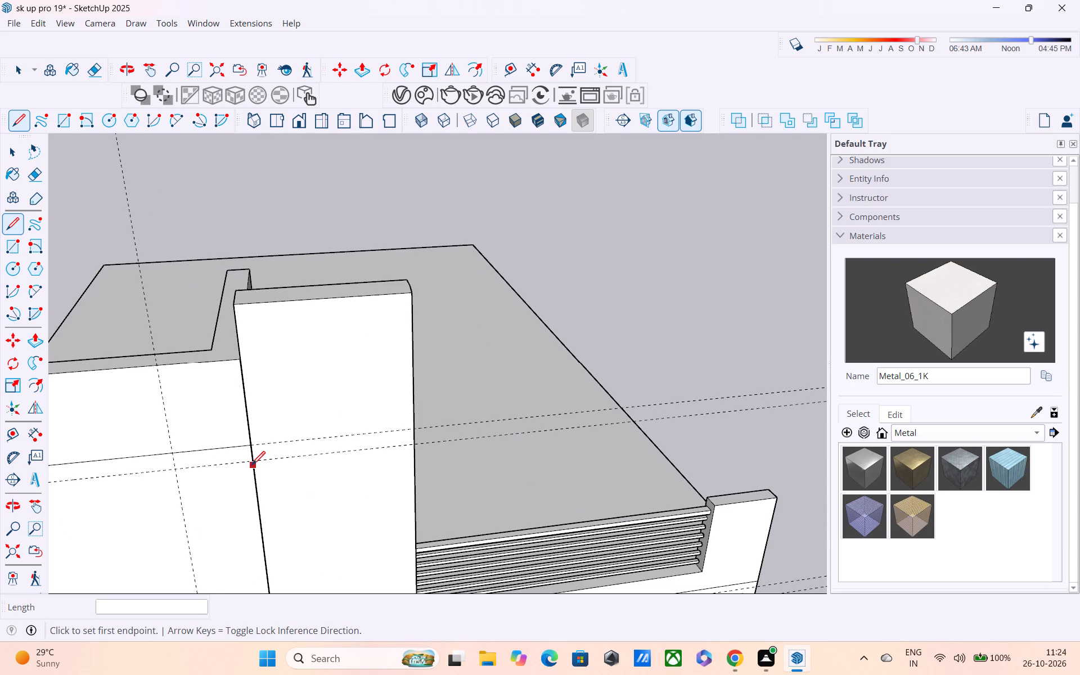
click(252, 463)
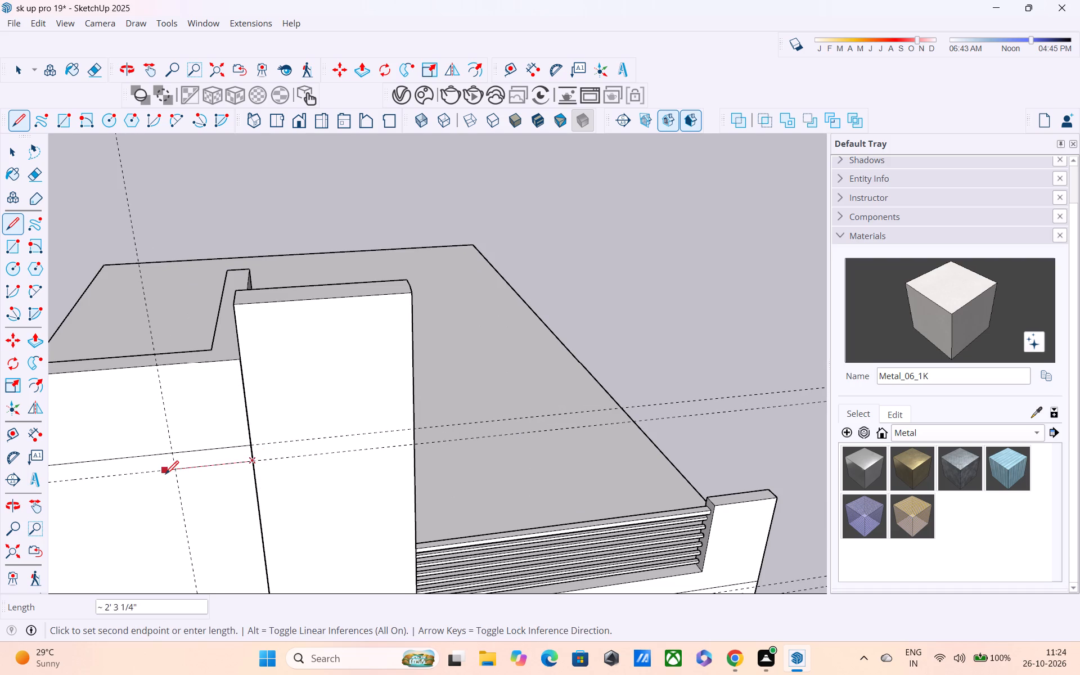
shift+middle_drag(165, 475, 346, 482)
scroll(265, 485, down, 3)
shift+middle_drag(214, 497, 355, 460)
scroll(283, 466, up, 2)
click(268, 467)
Continue the line about 7' down the inner vertical guide to the upper guide of the middle pair.
shift+middle_drag(273, 541, 270, 373)
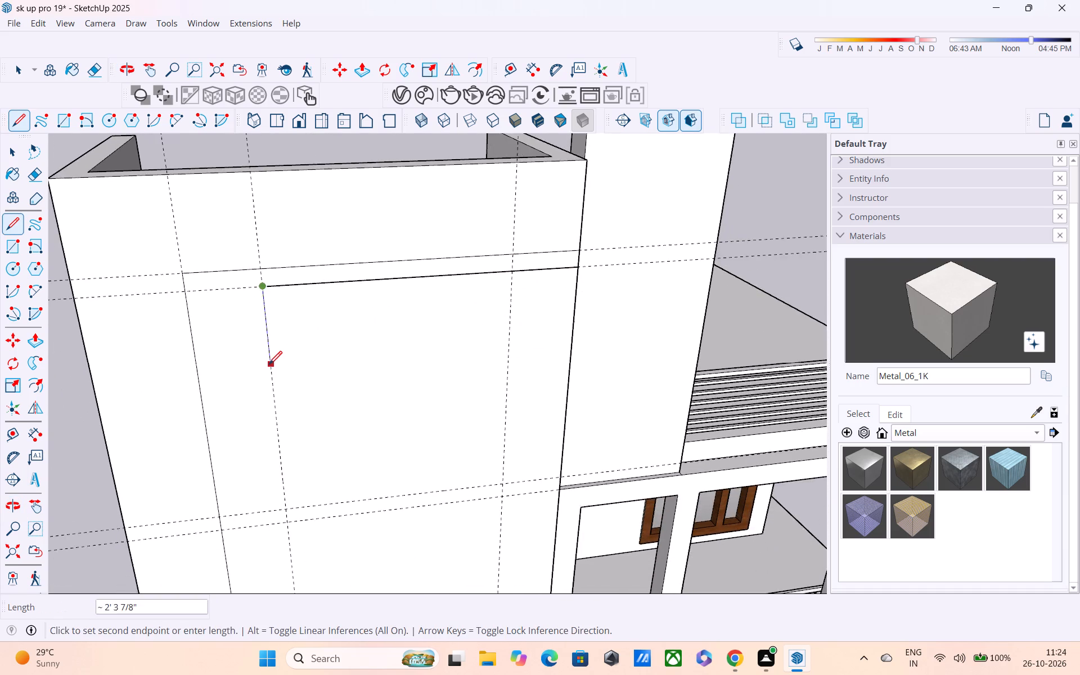
scroll(269, 366, down, 4)
middle_drag(271, 402, 271, 273)
scroll(271, 278, up, 1)
scroll(270, 291, down, 4)
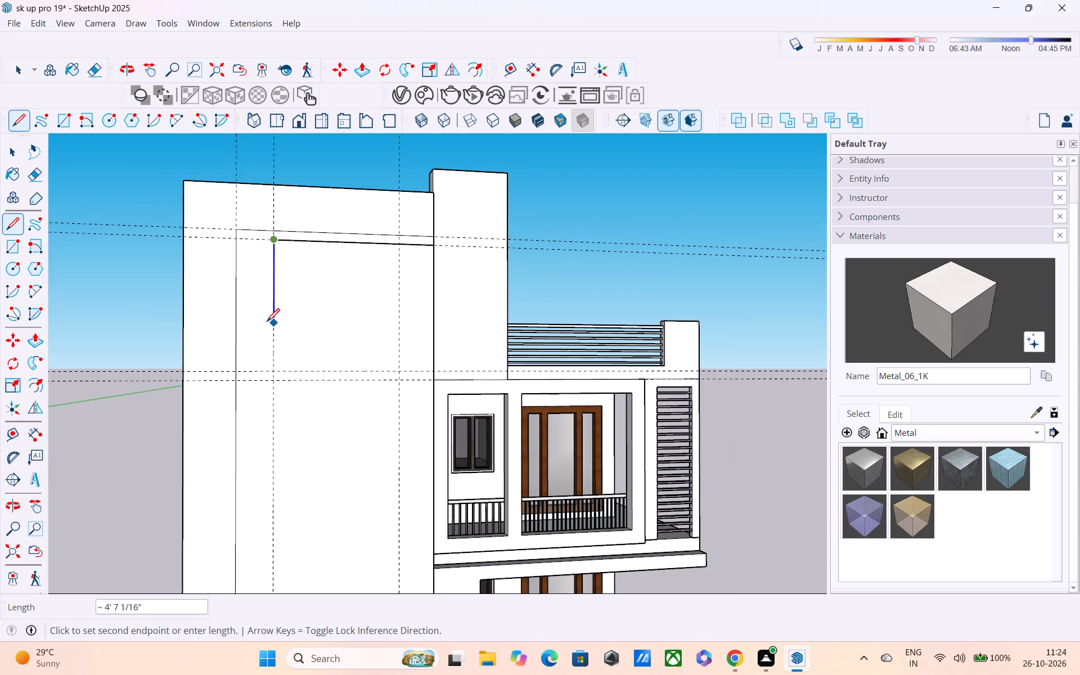
scroll(268, 348, down, 5)
shift+middle_drag(268, 382, 268, 291)
scroll(268, 303, up, 3)
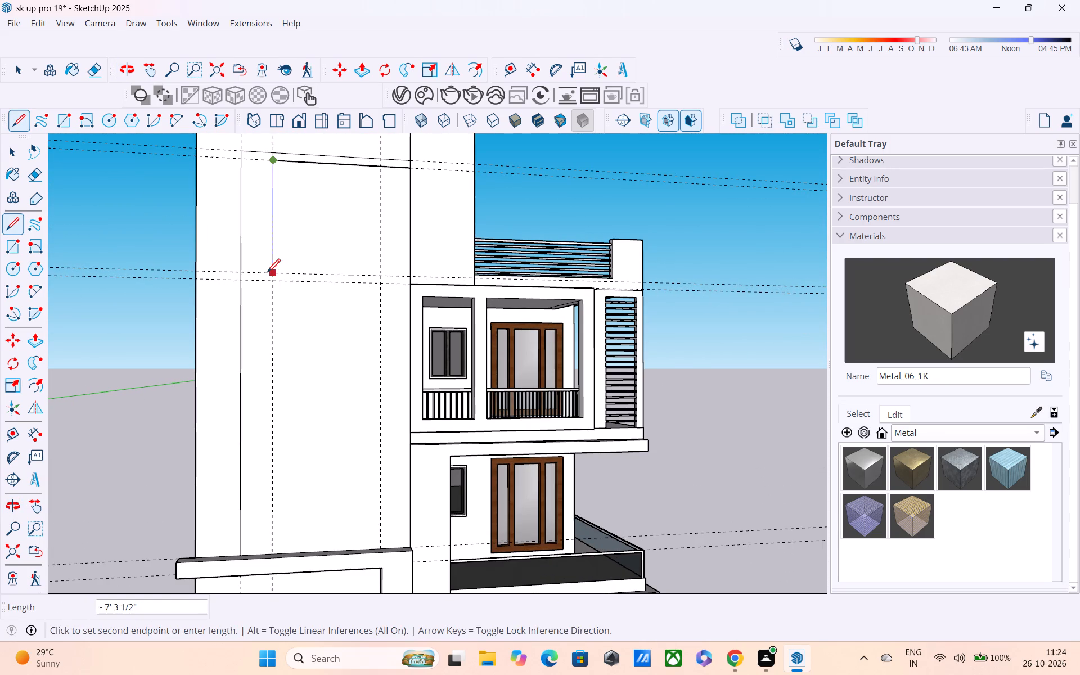
click(272, 273)
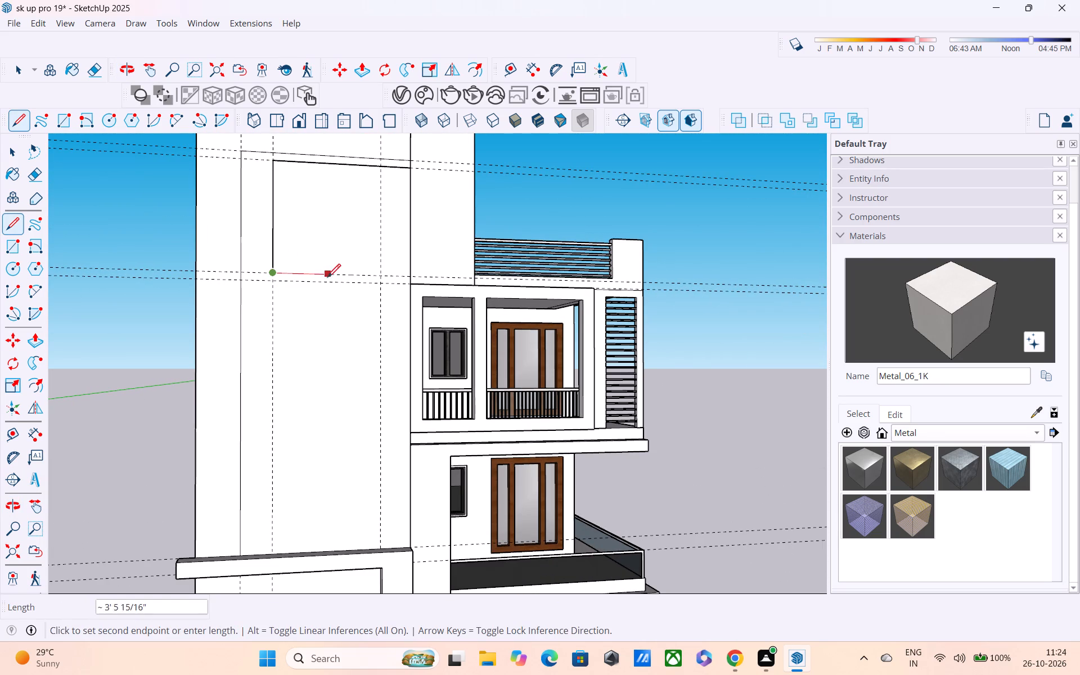
Draw a 9' line along the middle pair's upper guide to the tower front's pier-side edge.
shift+middle_drag(330, 298, 186, 358)
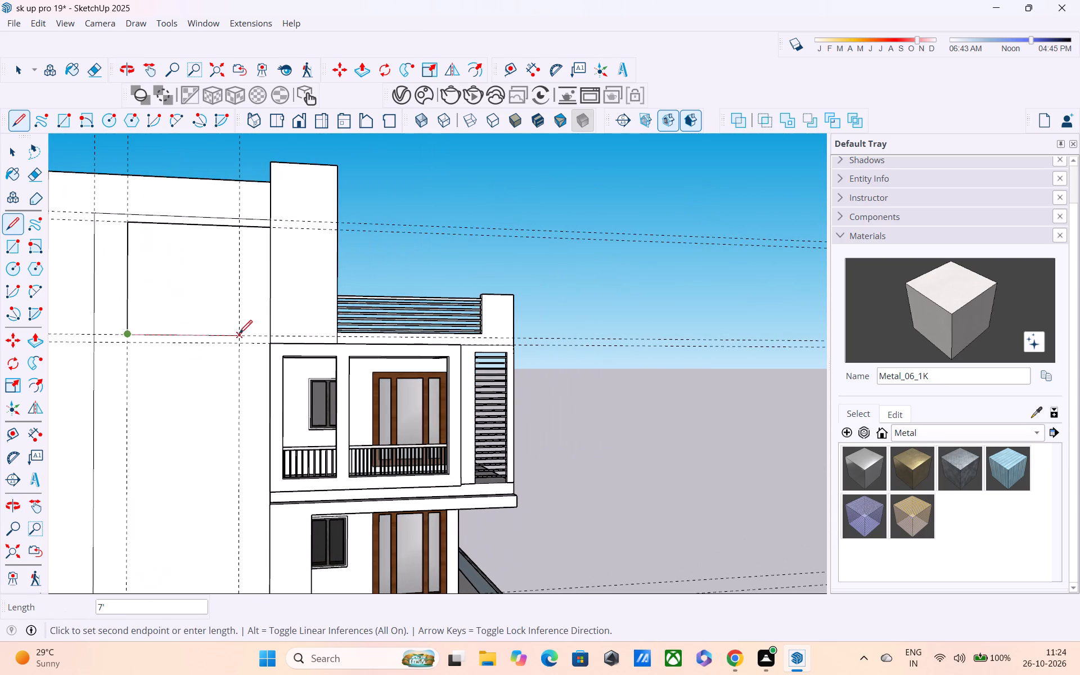
scroll(270, 338, up, 7)
click(270, 336)
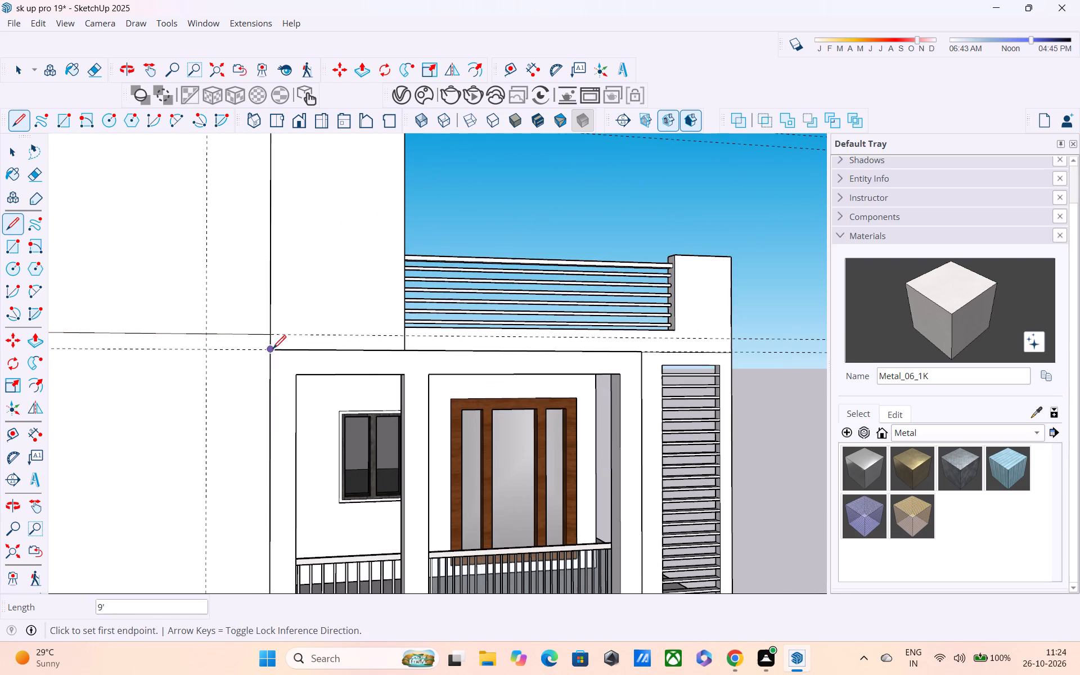
Draw a 9' line along the middle pair's lower guide from the pier-side edge back to the inner vertical guide.
click(273, 350)
shift+middle_drag(205, 354, 357, 360)
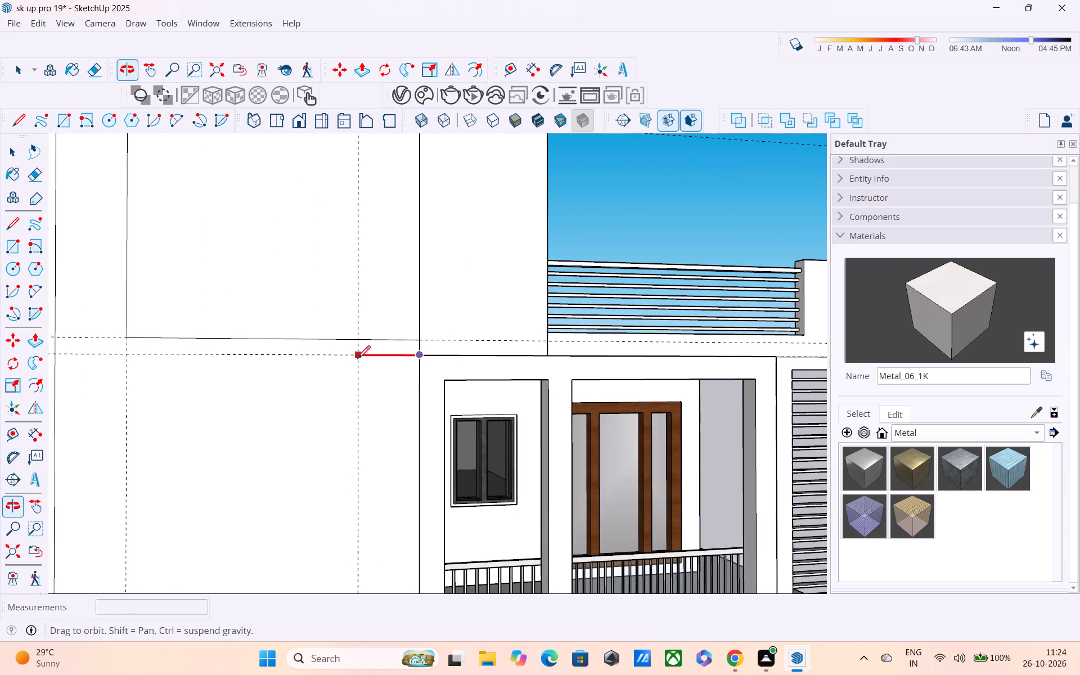
scroll(277, 360, down, 4)
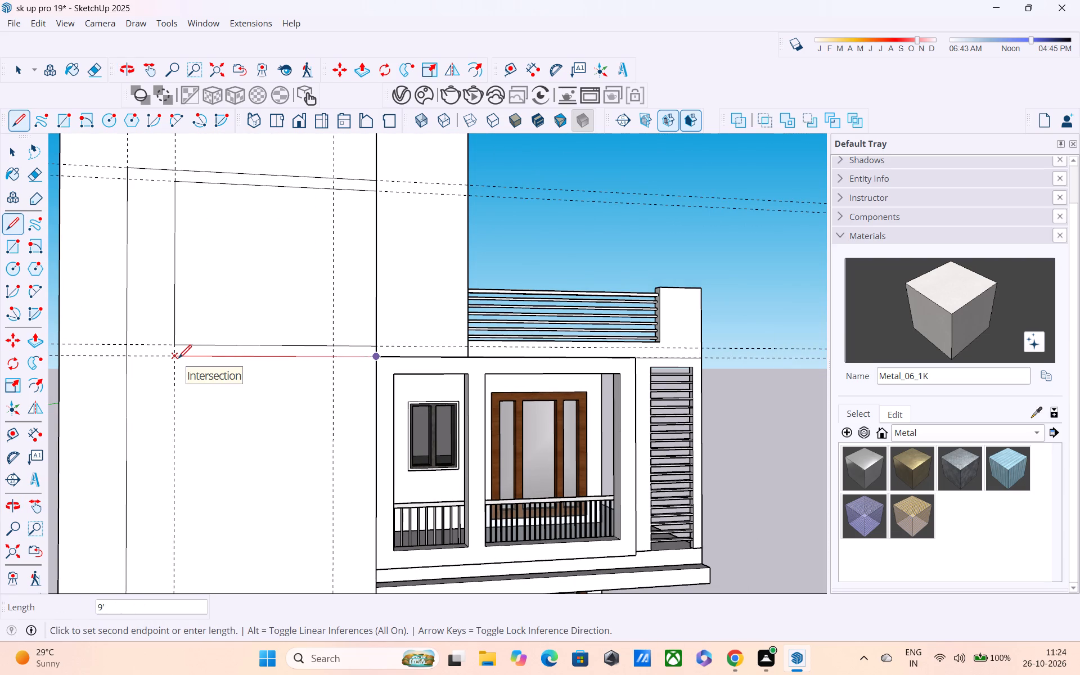
click(174, 358)
Close the strip outline with a vertical line about 17' 8" long down the inner guide to the lower band's top.
shift+middle_drag(173, 416, 168, 330)
shift+scroll(169, 328, up, 1)
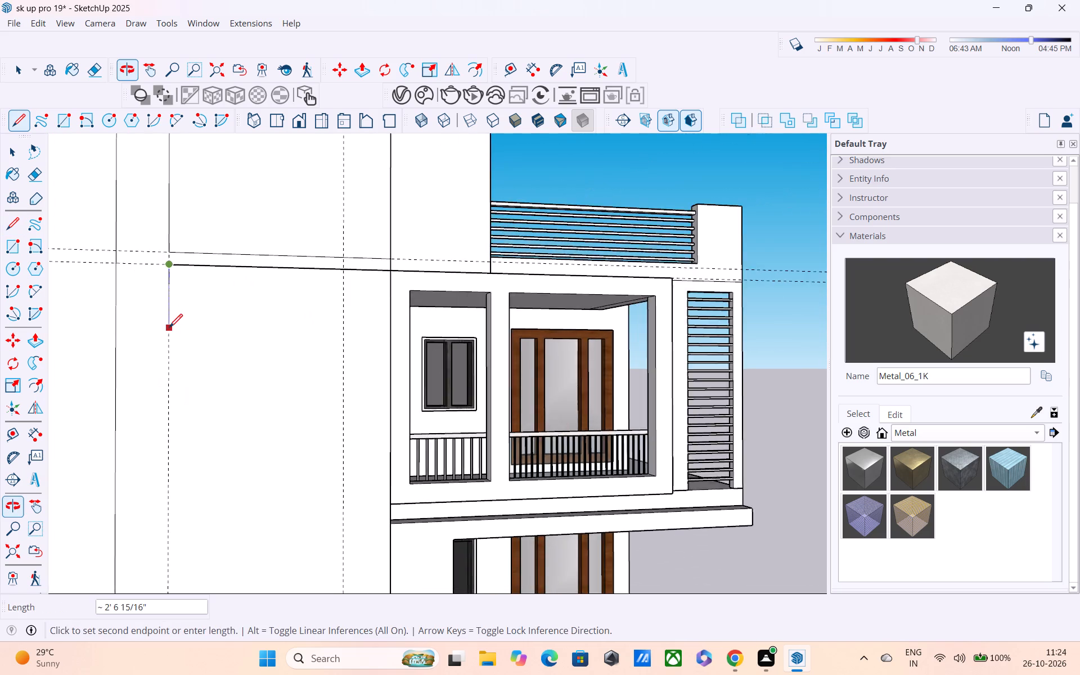
scroll(169, 328, down, 5)
shift+middle_drag(181, 432, 181, 353)
middle_drag(178, 407, 176, 502)
scroll(177, 504, up, 5)
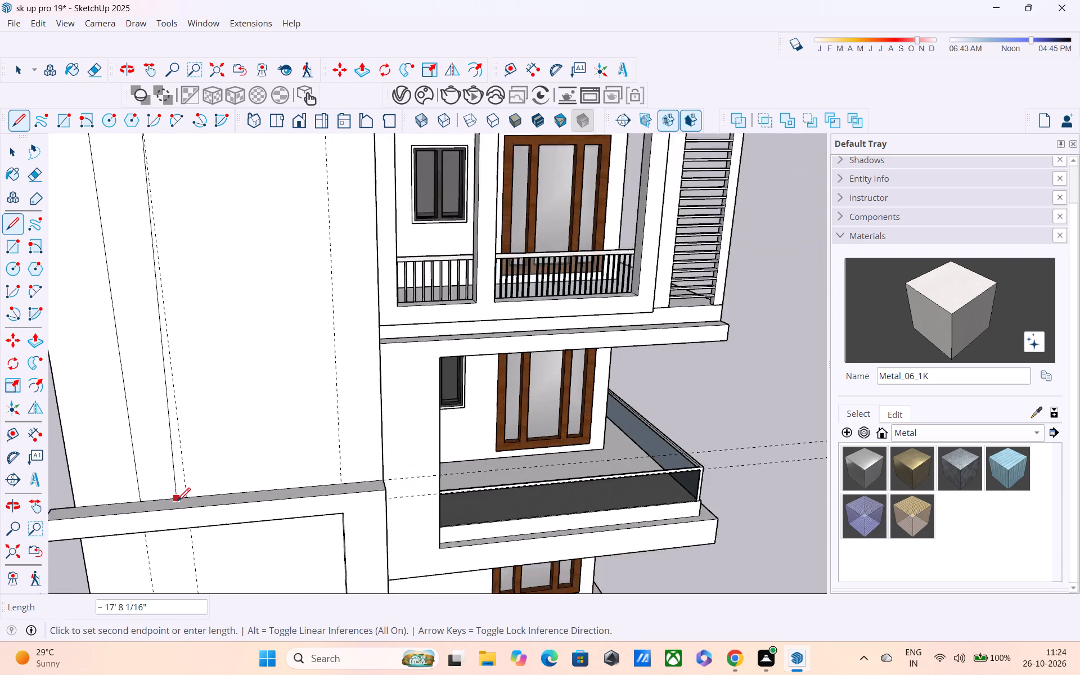
scroll(179, 499, up, 4)
click(188, 496)
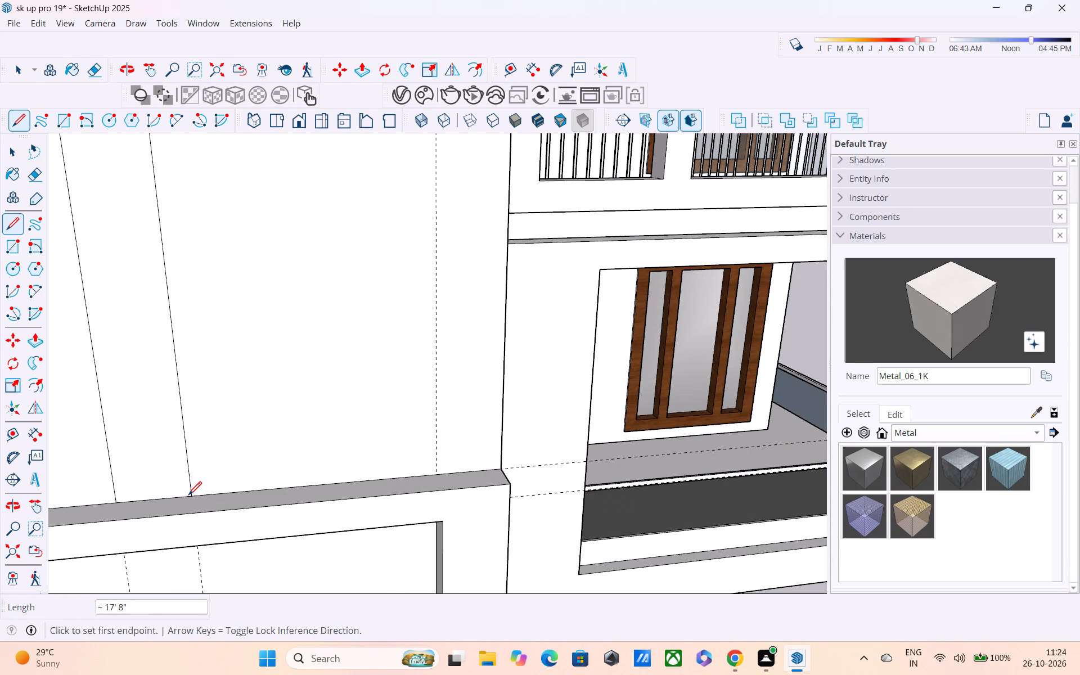
Push/Pull the enclosed vertical strip with its two horizontal arms 1' out, in line with the lower band.
scroll(231, 491, down, 10)
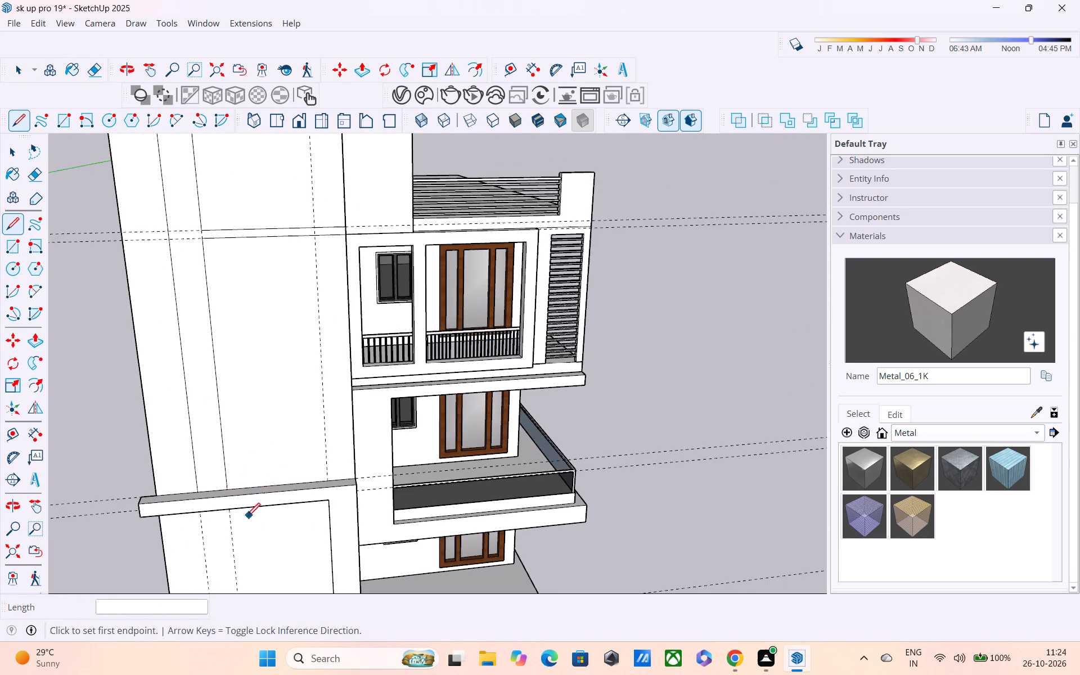
scroll(246, 519, up, 1)
scroll(246, 481, down, 2)
shift+middle_drag(246, 471, 246, 474)
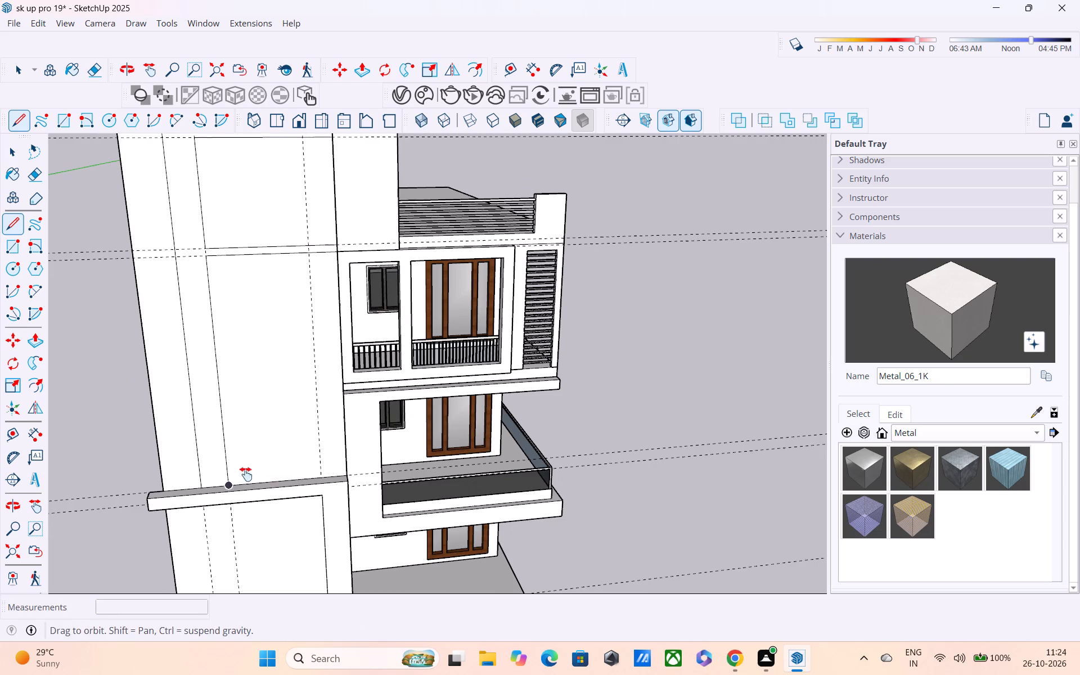
shift+middle_drag(246, 474, 249, 538)
key(space)
key(p)
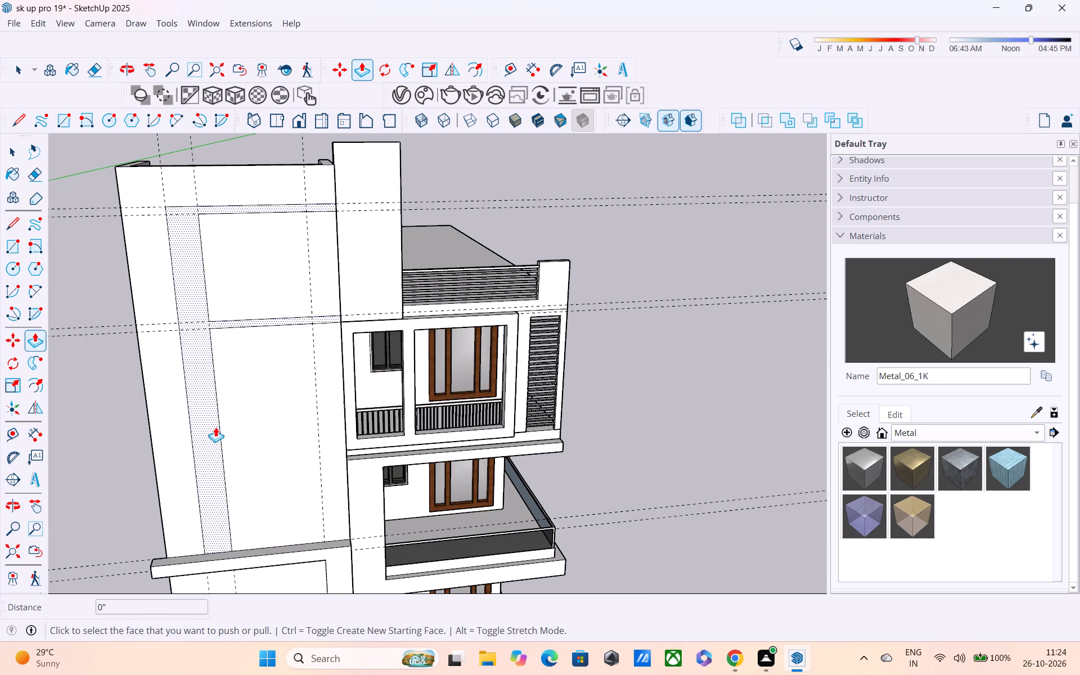
click(211, 422)
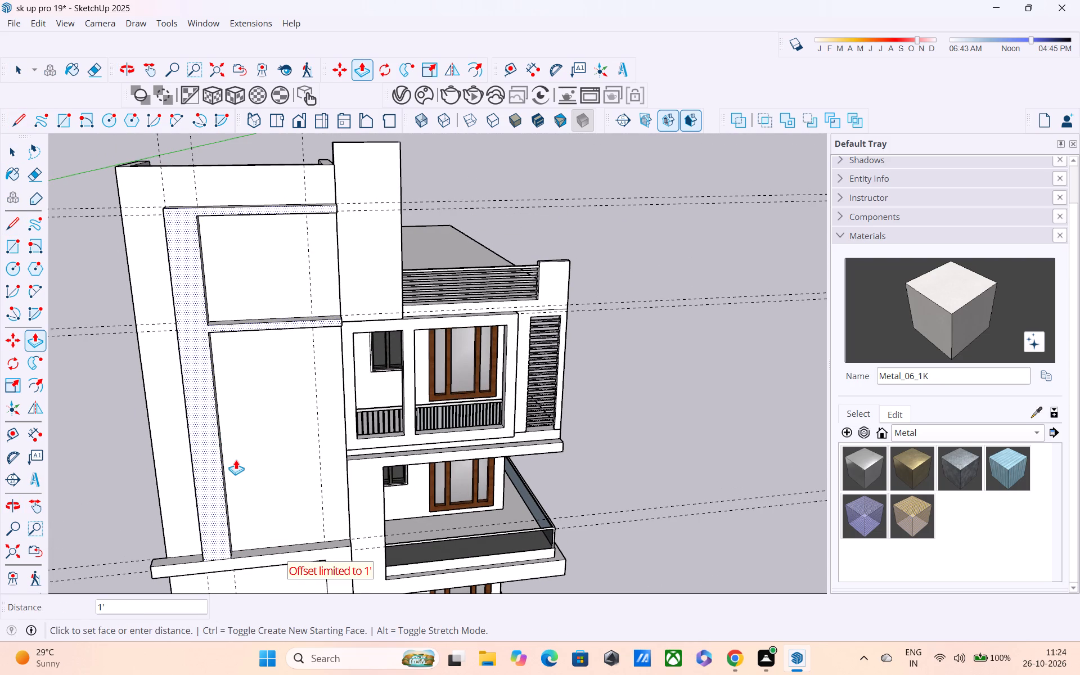
click(251, 557)
Delete all the horizontal guides crossing the house.
scroll(272, 548, down, 1)
scroll(276, 430, down, 1)
middle_drag(273, 432, 260, 315)
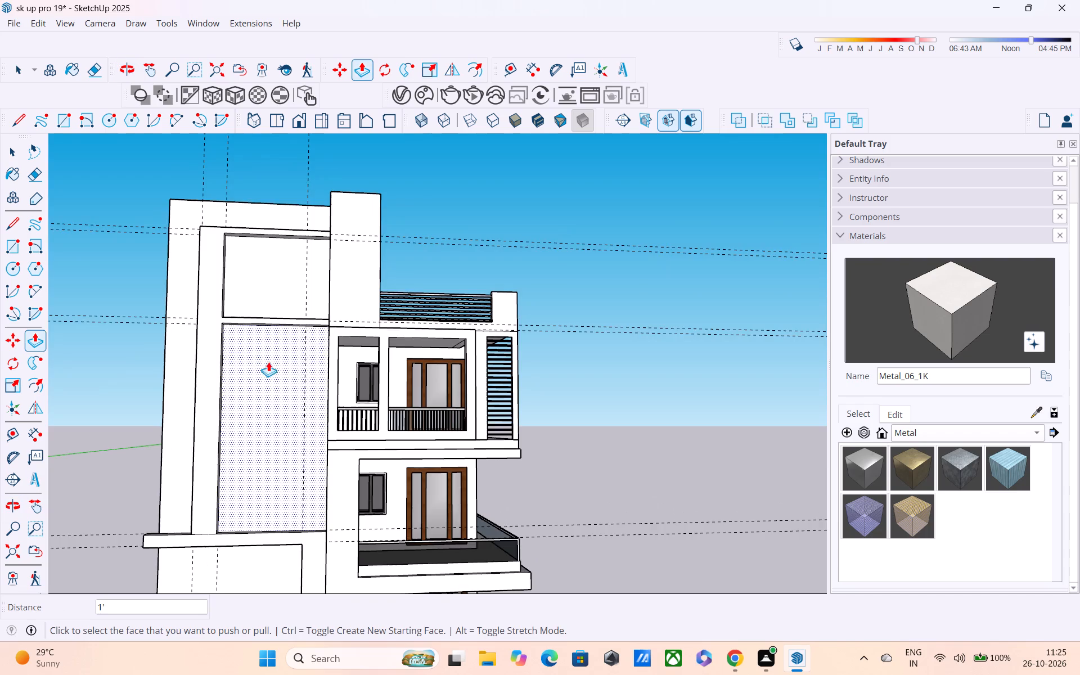
scroll(272, 374, down, 4)
key(space)
scroll(559, 379, down, 5)
drag(253, 291, 252, 291)
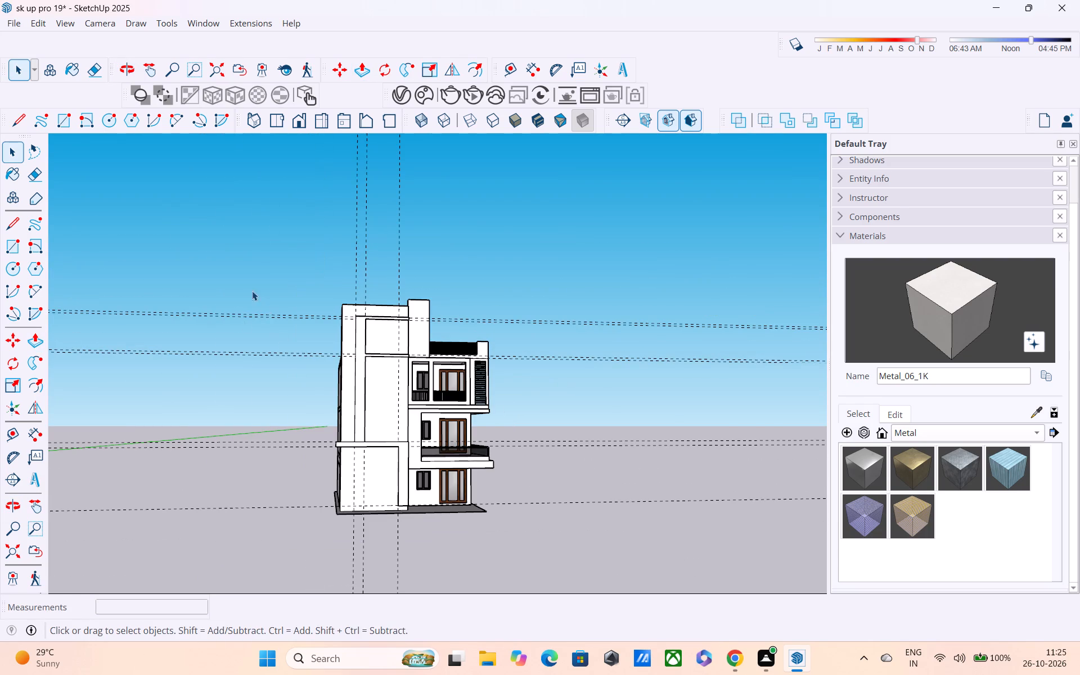
drag(252, 291, 192, 600)
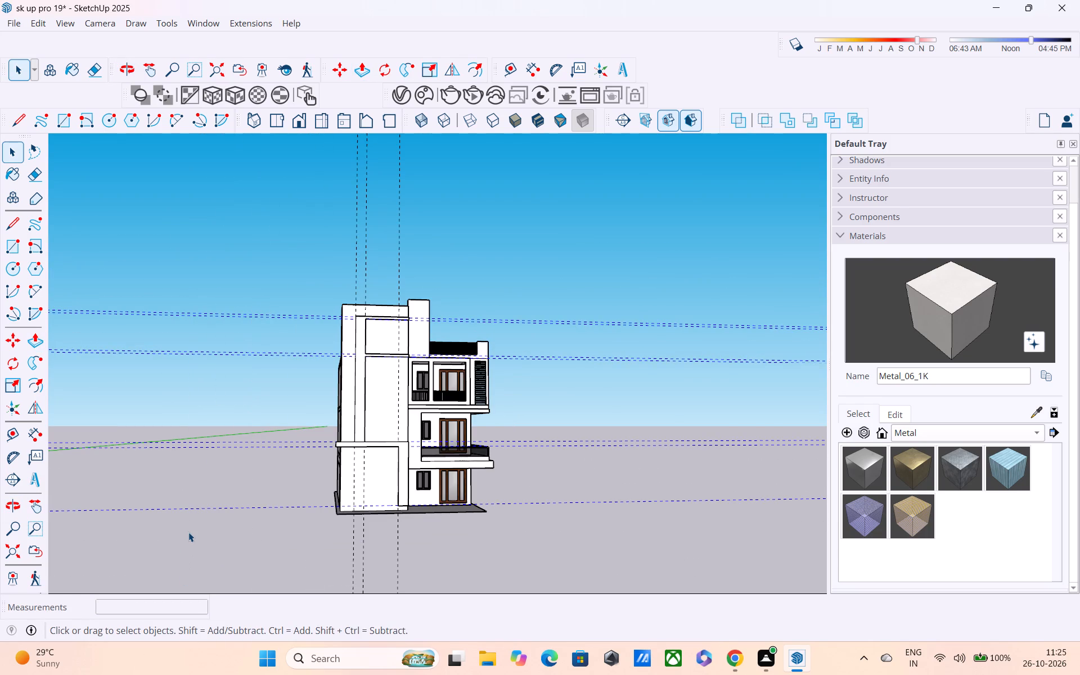
key(Delete)
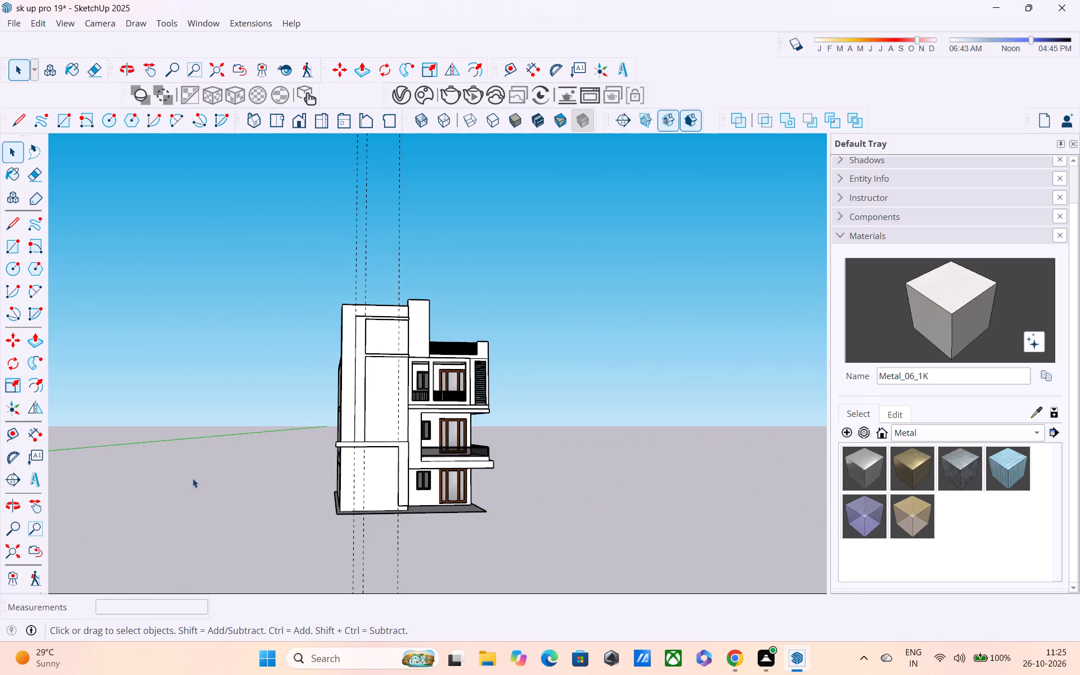
Delete the remaining vertical guides on the tower front.
scroll(200, 463, down, 3)
scroll(283, 460, down, 3)
middle_drag(336, 443, 346, 498)
shift+middle_drag(346, 498, 354, 602)
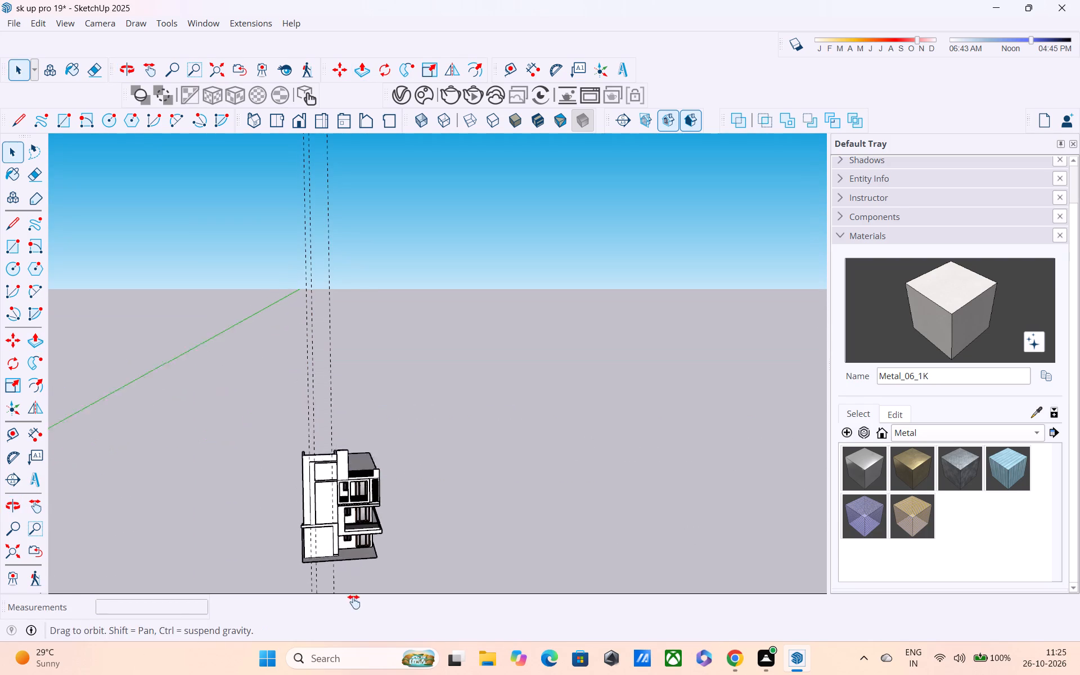
shift+middle_drag(354, 602, 354, 616)
drag(352, 368, 178, 462)
key(Delete)
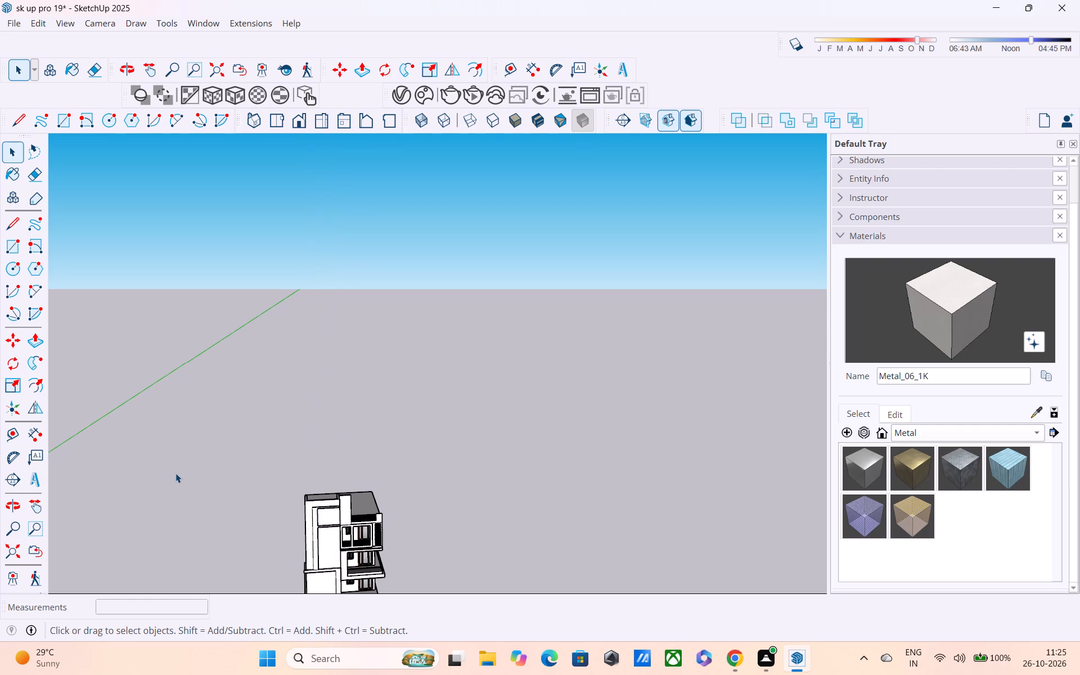
Examine the projecting bands on the tower front from below and above.
scroll(254, 467, up, 4)
scroll(332, 516, up, 3)
middle_drag(328, 527, 312, 478)
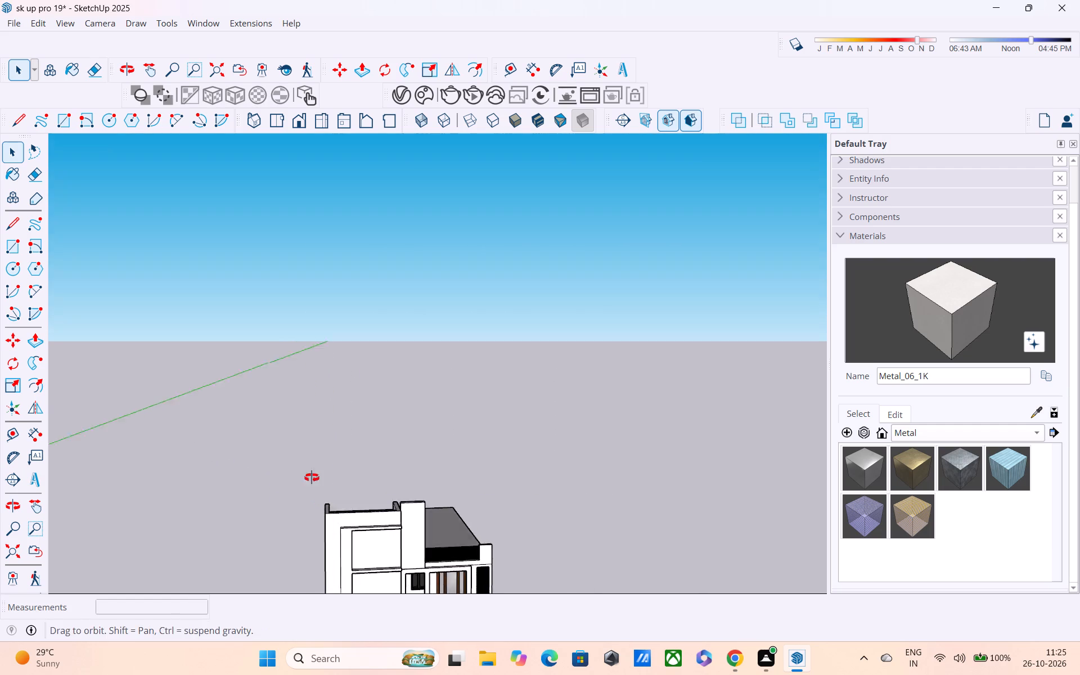
middle_drag(312, 478, 286, 400)
scroll(336, 523, up, 4)
shift+middle_drag(333, 521, 265, 445)
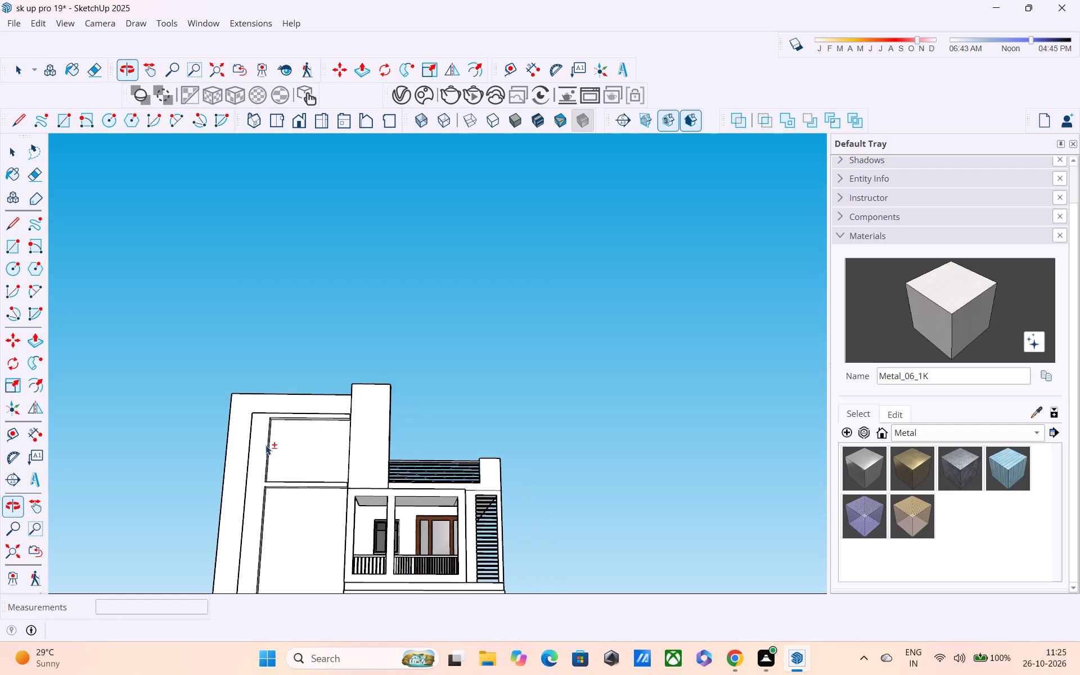
scroll(264, 451, down, 3)
middle_drag(284, 483, 218, 495)
scroll(251, 494, up, 2)
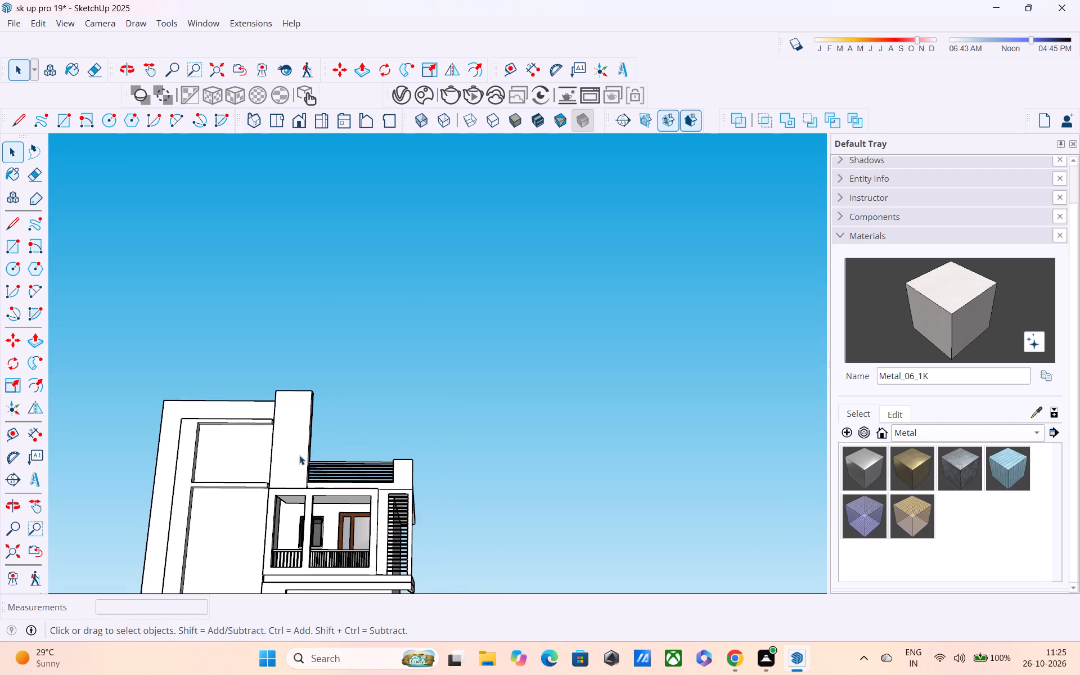
middle_drag(299, 456, 384, 604)
scroll(273, 385, up, 6)
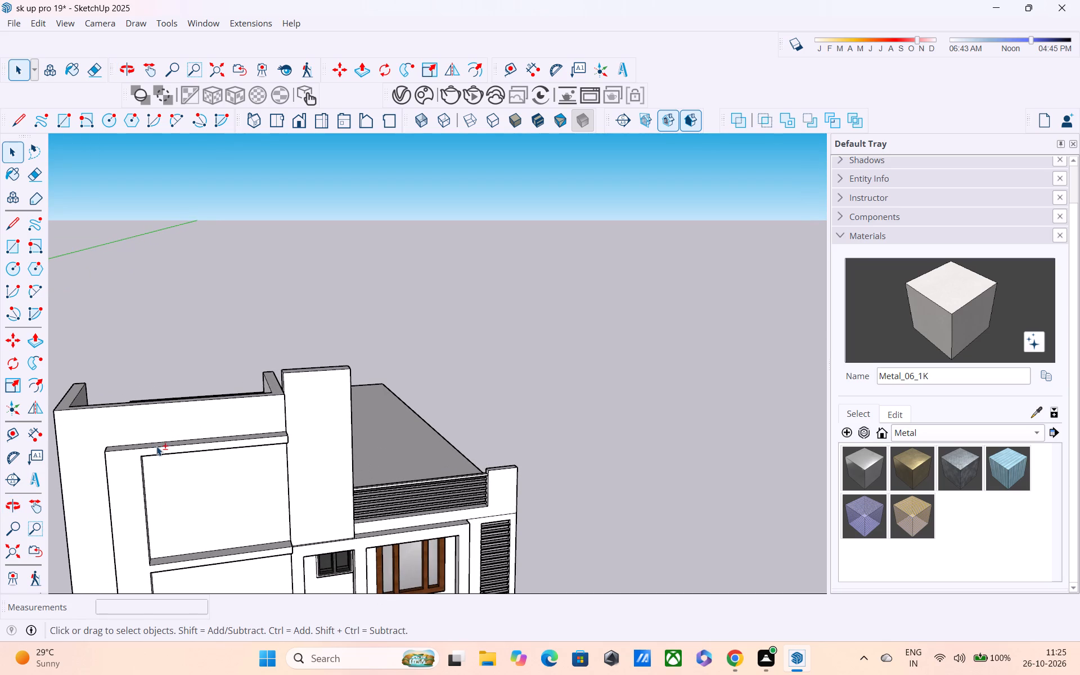
Push/Pull the underside of the tower's top horizontal arm 4" downward.
shift+middle_click(199, 358)
middle_drag(179, 438, 186, 346)
scroll(172, 411, up, 5)
middle_drag(172, 406, 196, 358)
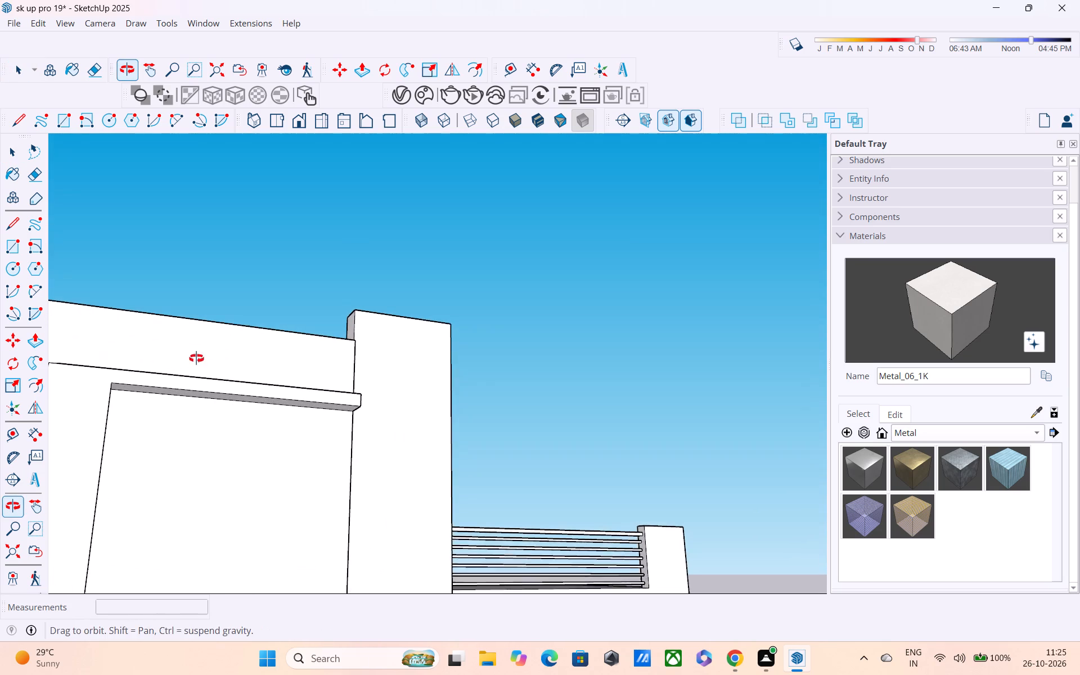
middle_drag(196, 358, 196, 358)
scroll(184, 398, up, 3)
key(p)
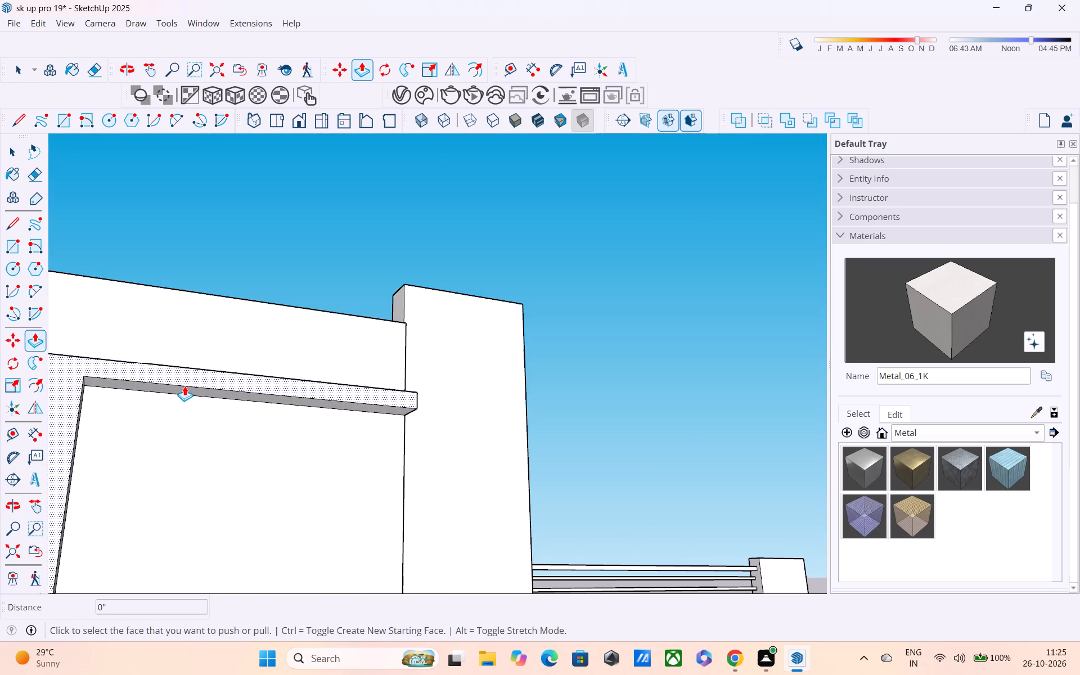
click(186, 389)
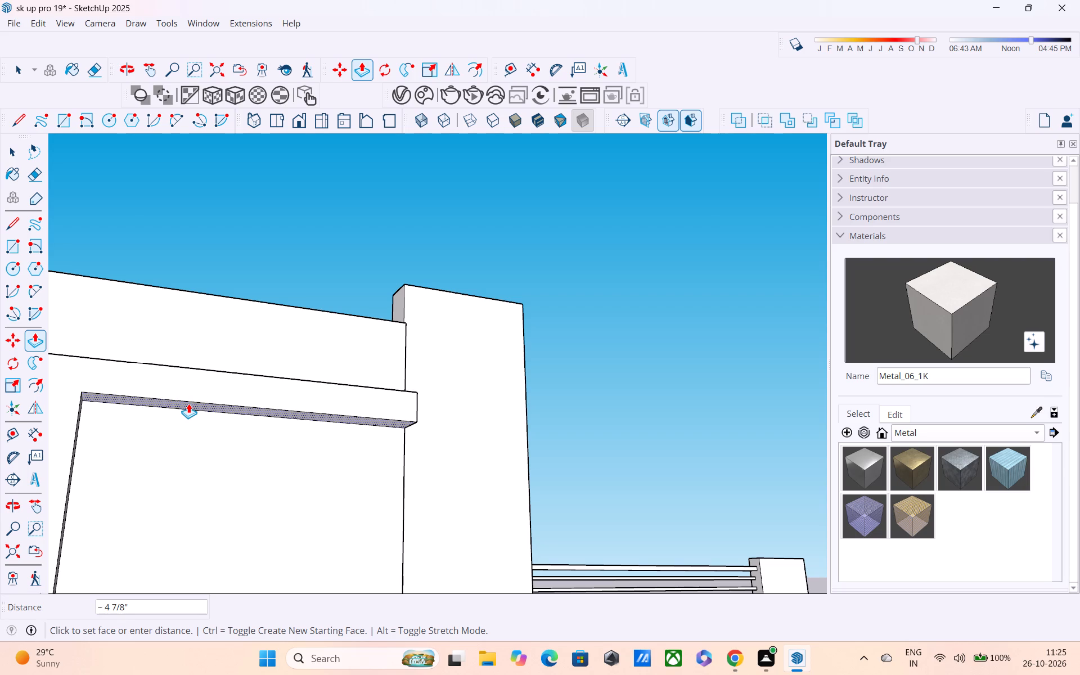
text(4")
key(Return)
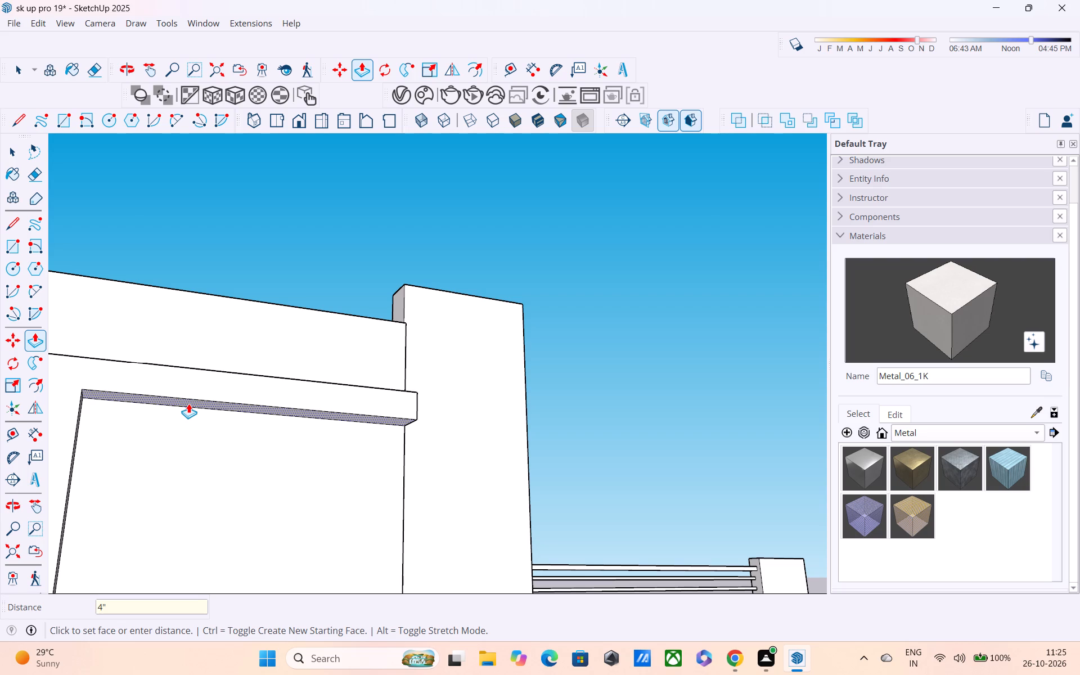
Push/Pull the underside of the second horizontal arm downward by the same 4".
scroll(204, 399, down, 10)
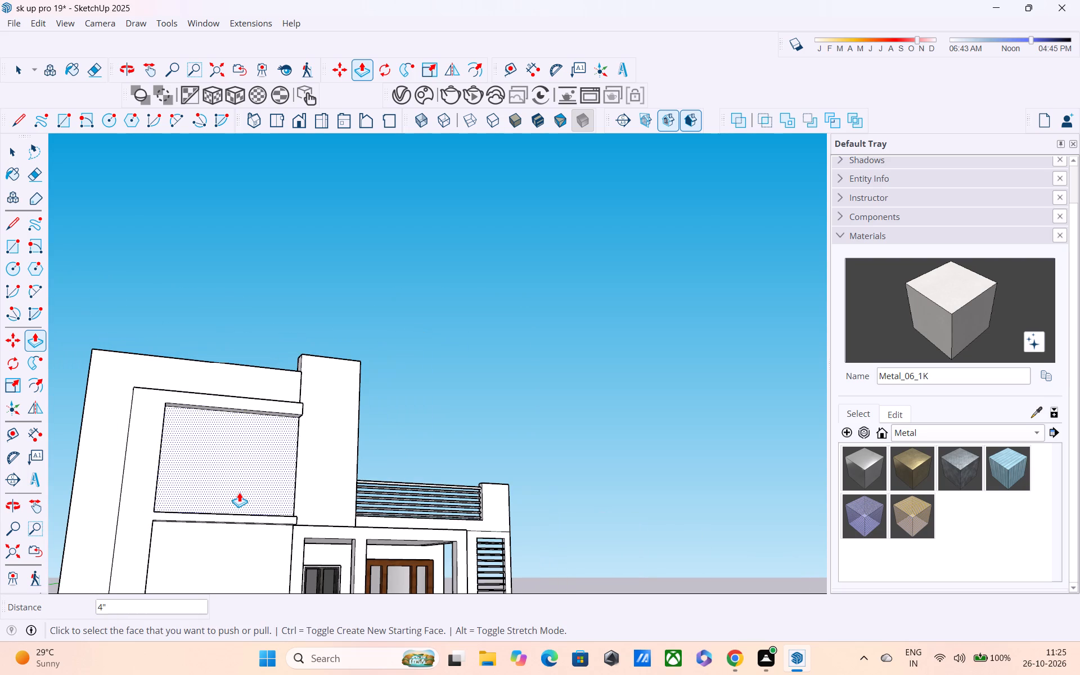
middle_drag(217, 471, 165, 364)
scroll(163, 419, up, 2)
middle_drag(152, 415, 138, 379)
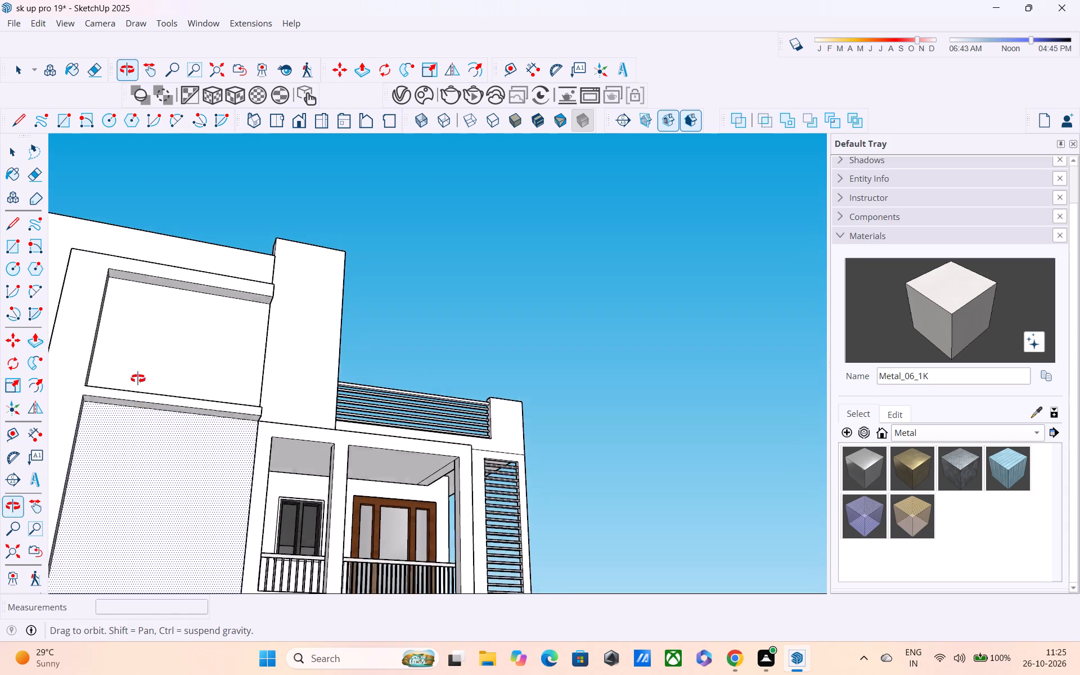
middle_drag(138, 379, 136, 359)
scroll(137, 418, up, 4)
double_click(141, 393)
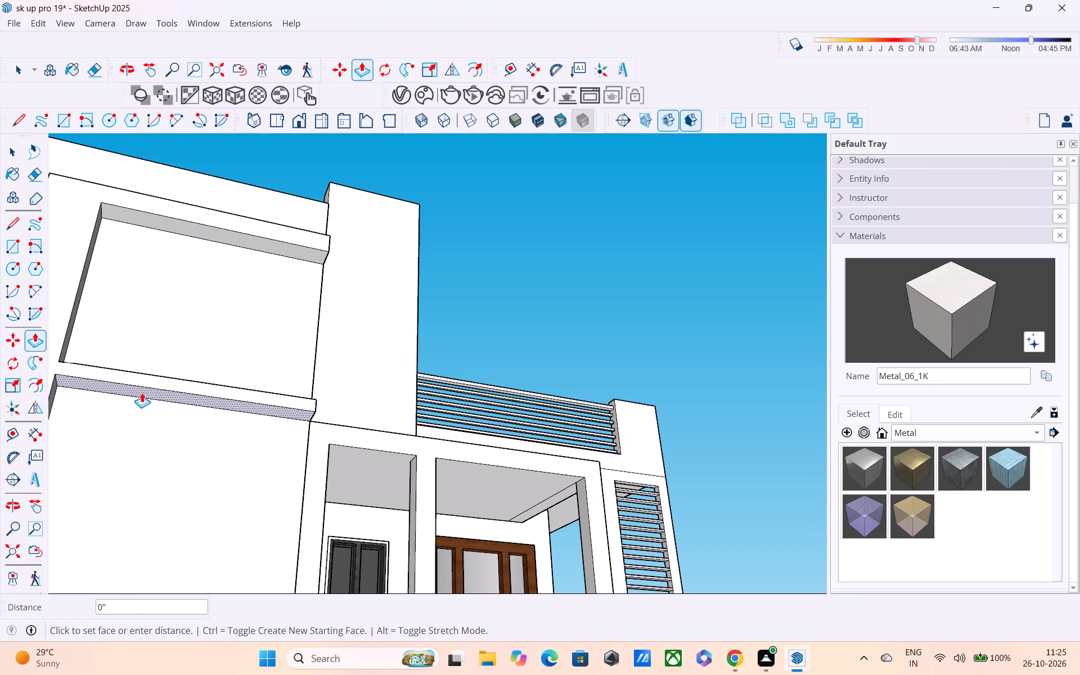
Examine the thickened arms, vertical strip and lower band on the tower front from several angles.
scroll(150, 394, down, 10)
shift+middle_drag(177, 422, 184, 377)
scroll(183, 377, down, 5)
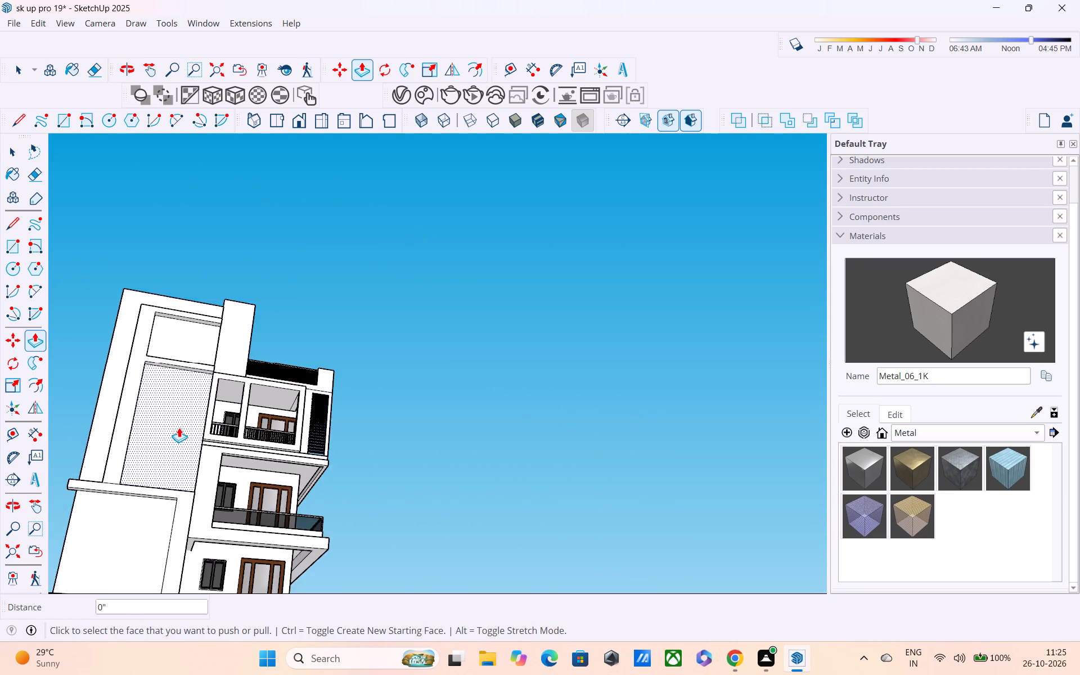
scroll(177, 430, down, 4)
middle_drag(173, 451, 188, 520)
scroll(147, 498, up, 7)
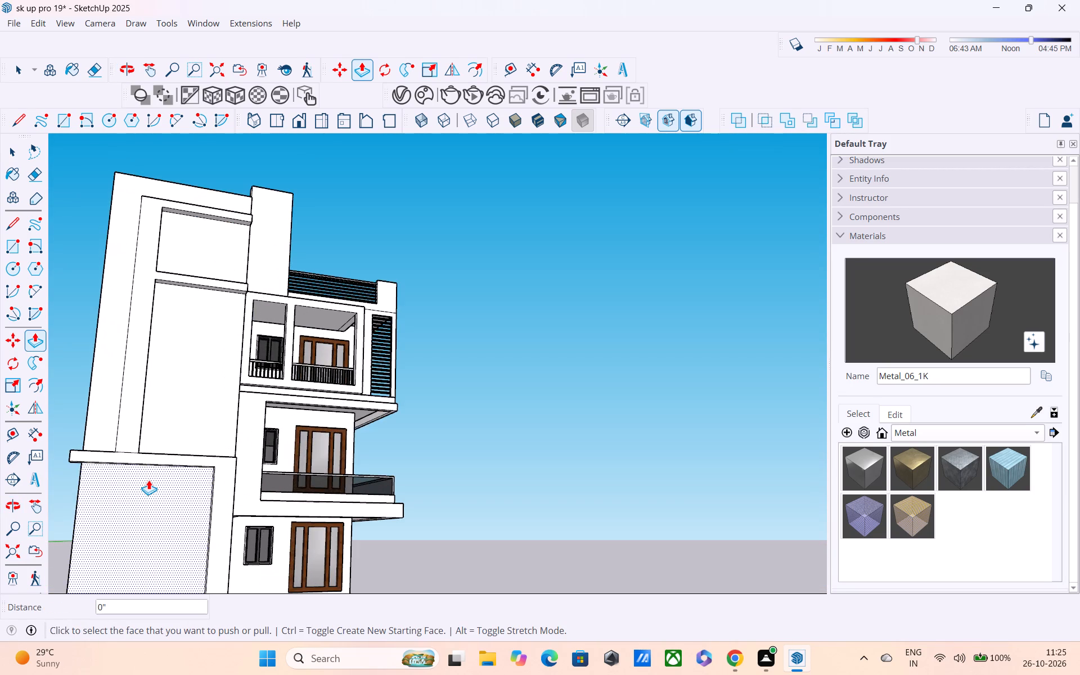
middle_drag(148, 479, 312, 563)
scroll(173, 530, up, 2)
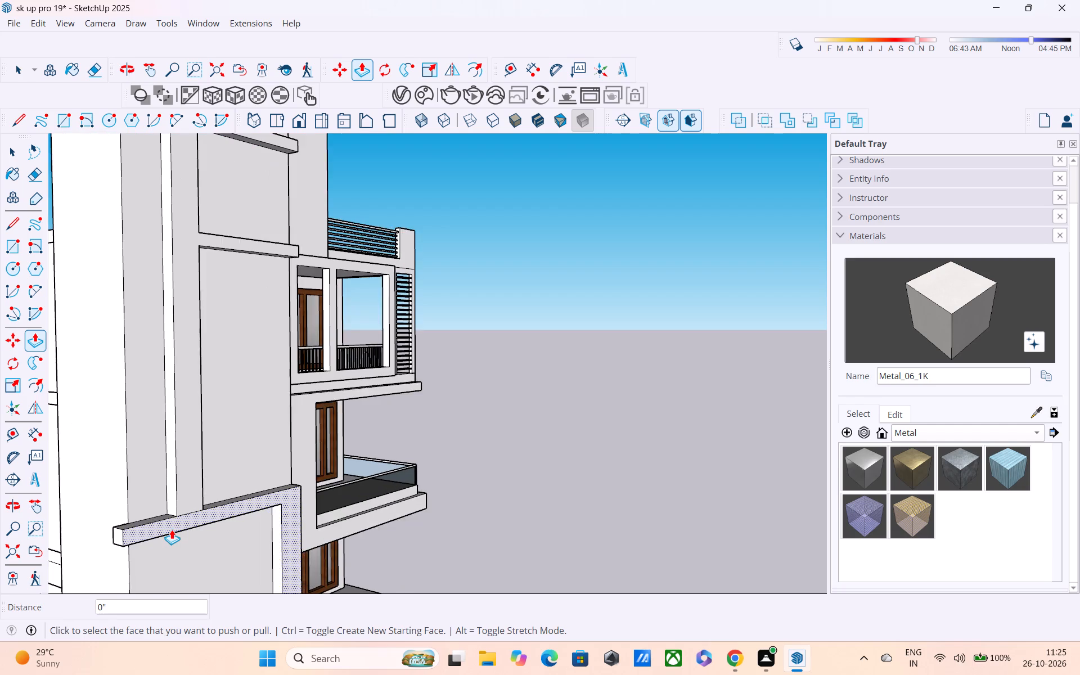
middle_drag(172, 529, 21, 526)
scroll(70, 515, down, 5)
middle_drag(205, 505, 143, 514)
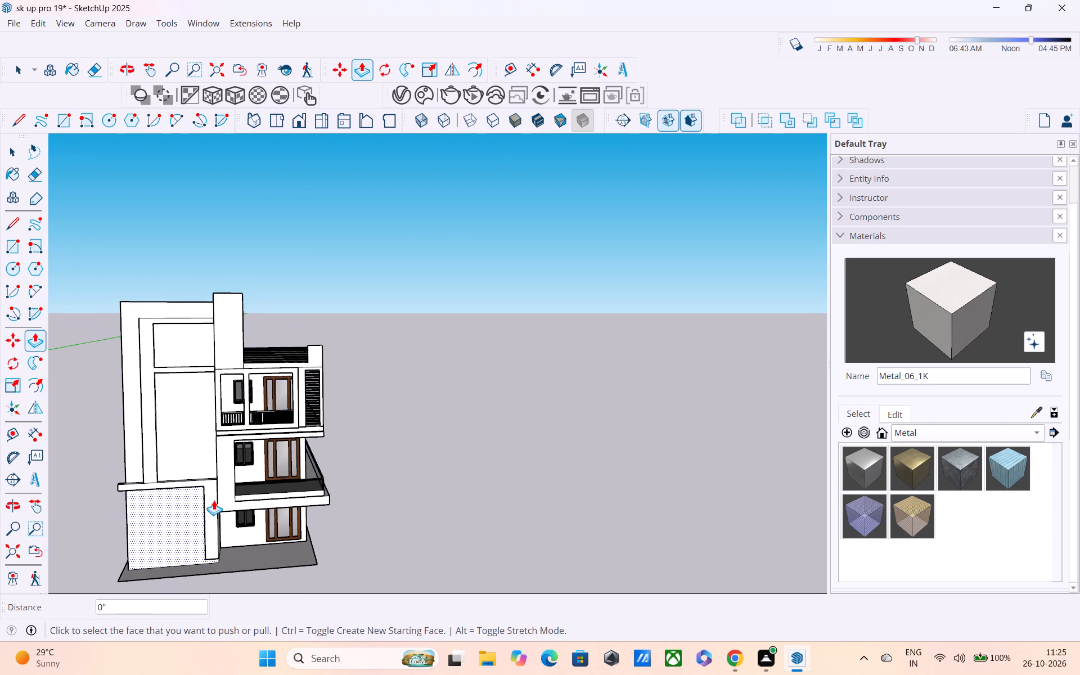
middle_drag(199, 467, 66, 450)
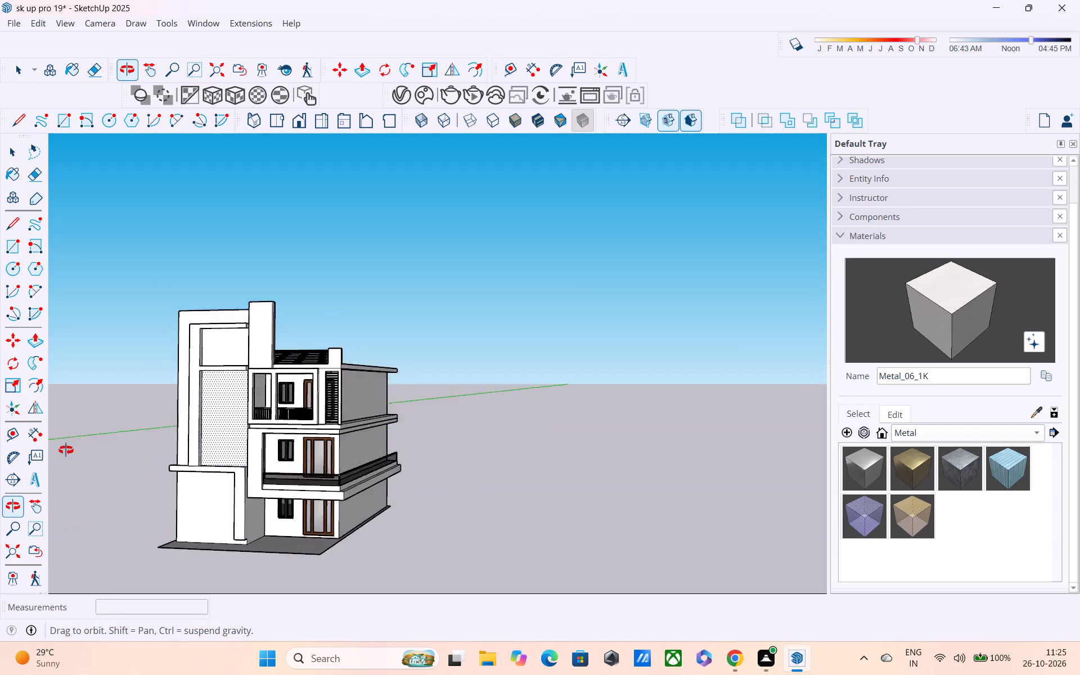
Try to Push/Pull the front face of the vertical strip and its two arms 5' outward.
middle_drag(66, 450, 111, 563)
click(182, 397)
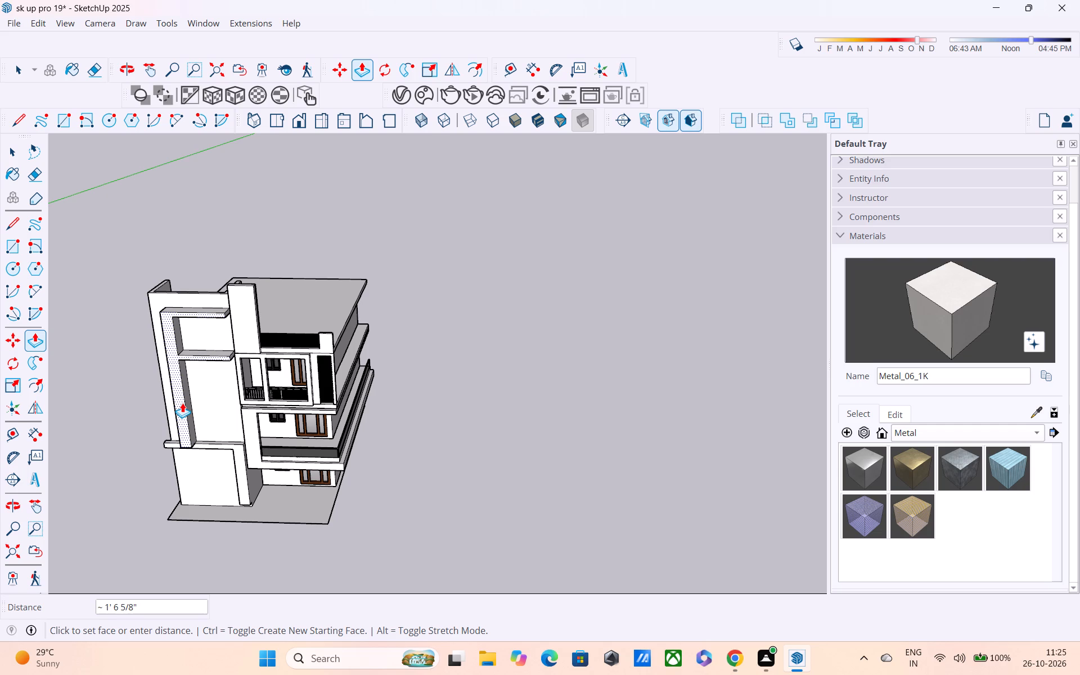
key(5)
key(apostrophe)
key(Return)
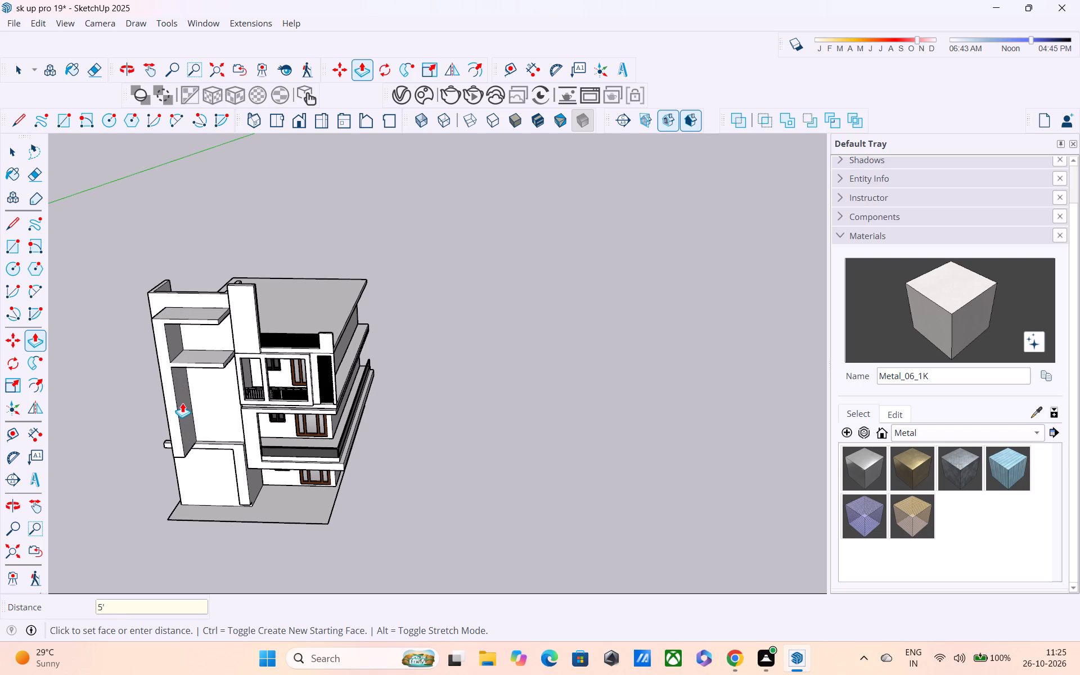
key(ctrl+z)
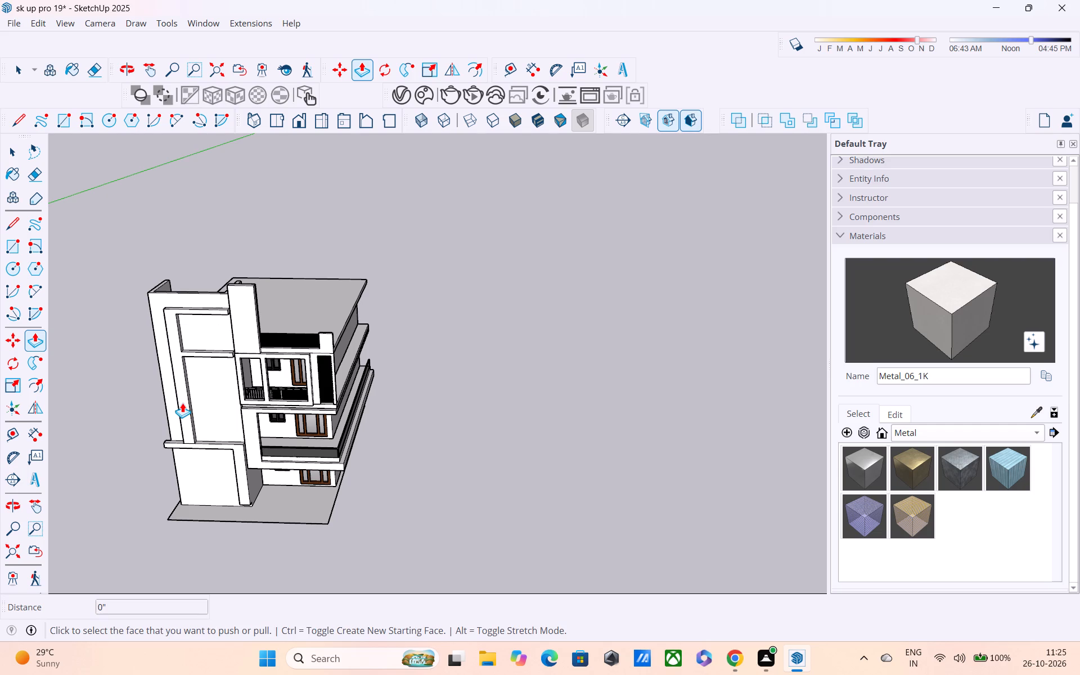
Push/Pull the front face of the vertical strip and its two arms 0.5' outward.
click(179, 387)
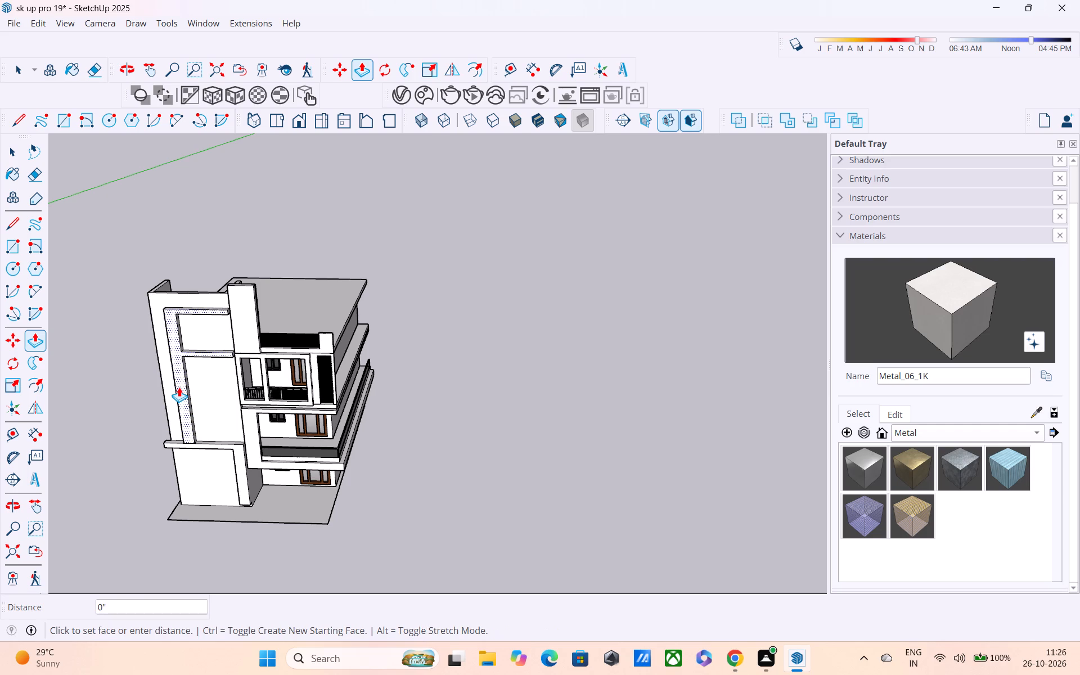
text(0.5')
key(Return)
Push/Pull the front face of the lower L-shaped band outward by the same 0.5'.
middle_drag(253, 461, 186, 436)
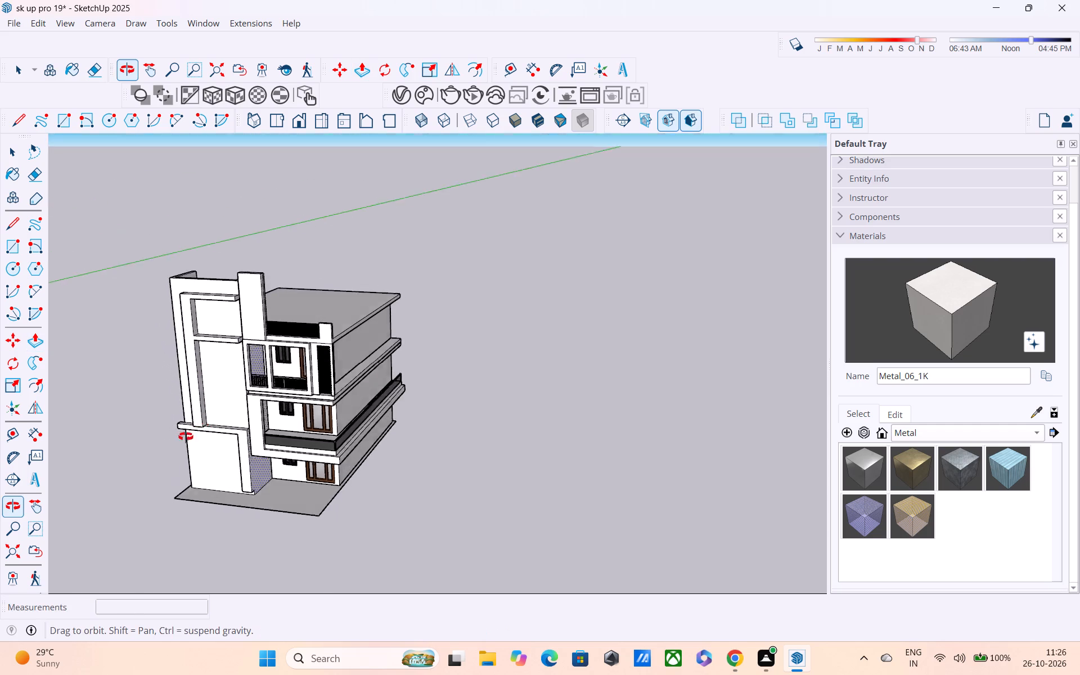
middle_drag(186, 436, 97, 502)
scroll(84, 512, down, 4)
shift+middle_drag(148, 602, 42, 674)
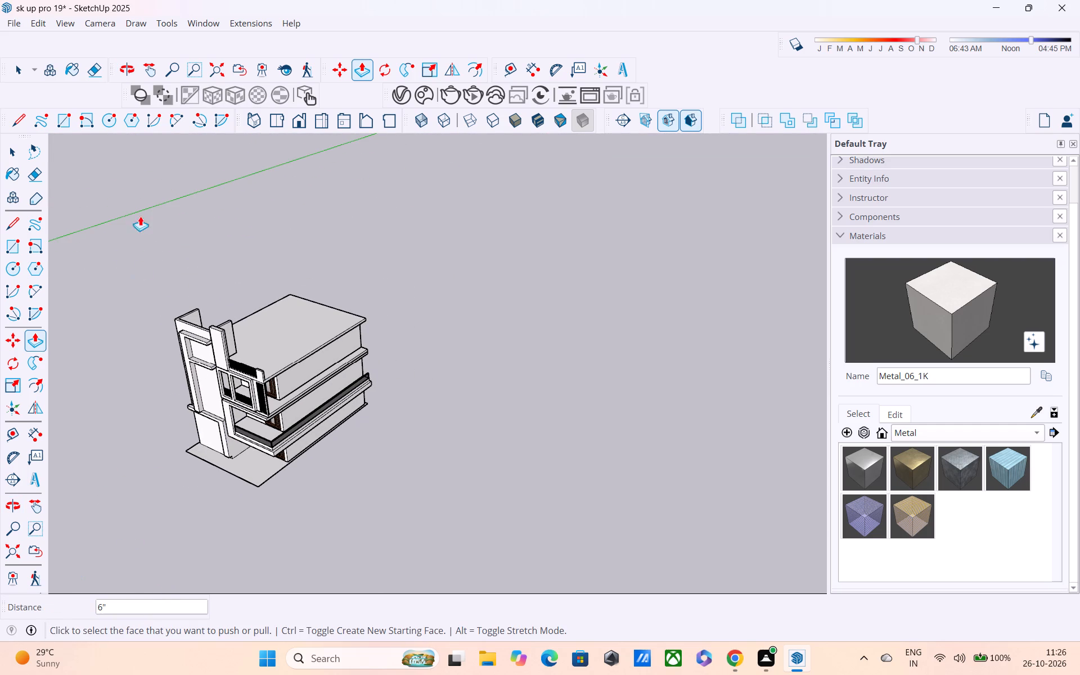
scroll(140, 216, down, 2)
middle_drag(191, 340, 259, 327)
shift+middle_drag(229, 390, 233, 478)
middle_drag(216, 522, 224, 412)
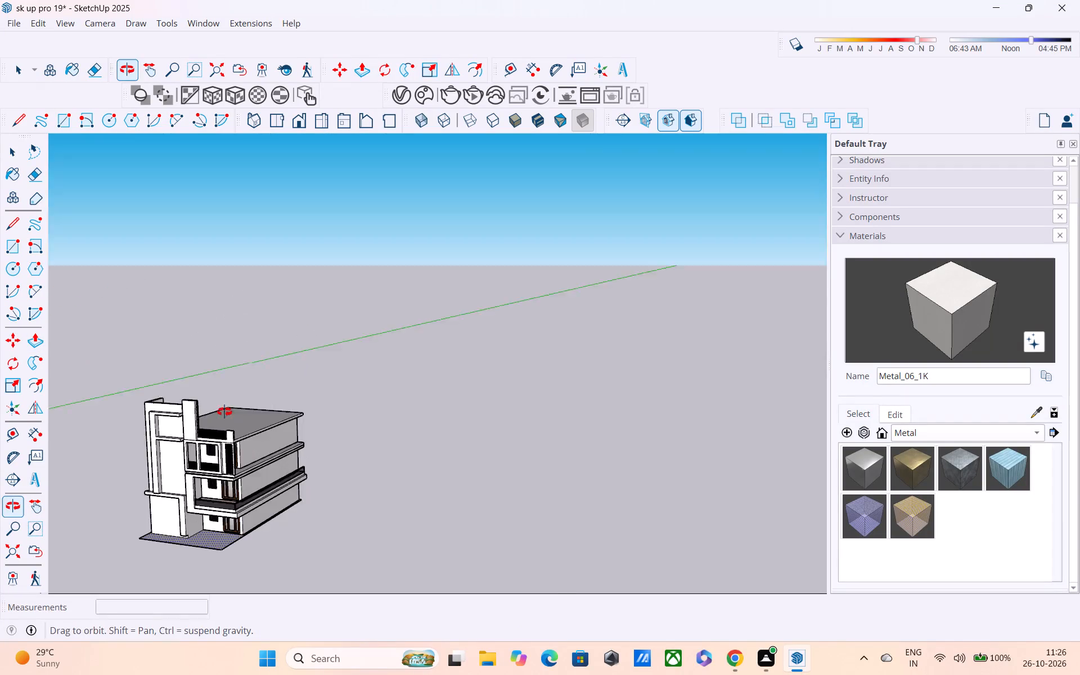
middle_drag(224, 412, 231, 387)
scroll(143, 484, up, 7)
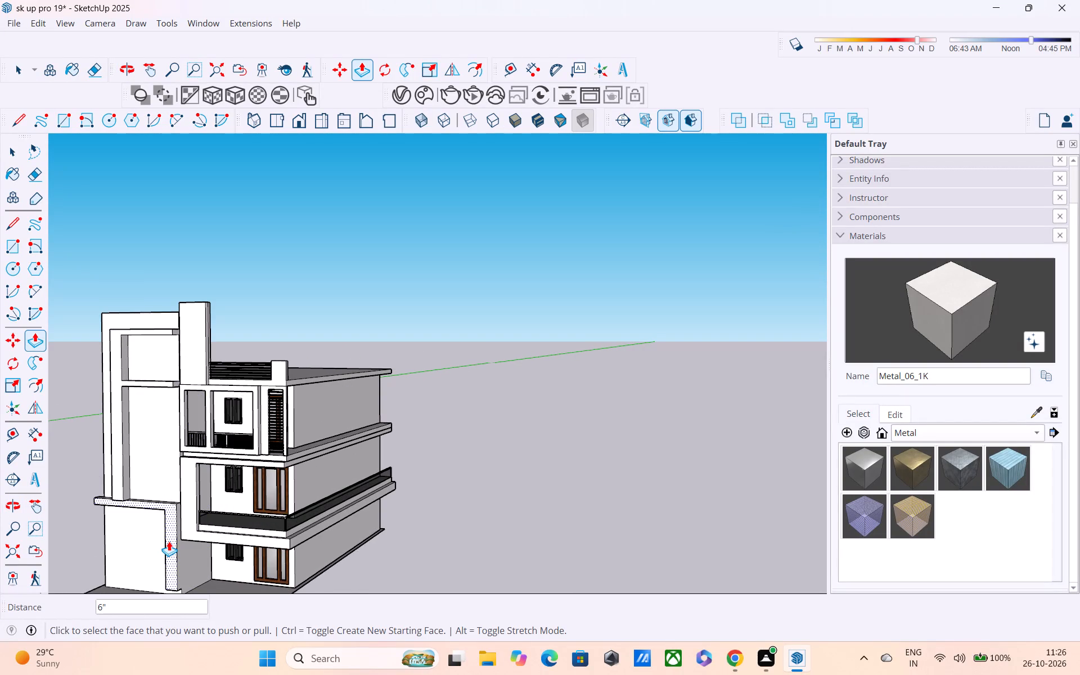
double_click(169, 541)
Examine the deepened bands on the tower from the side, front and above.
scroll(169, 542, up, 1)
scroll(169, 524, down, 4)
scroll(163, 520, up, 1)
middle_drag(162, 511, 177, 441)
middle_drag(129, 482, 206, 492)
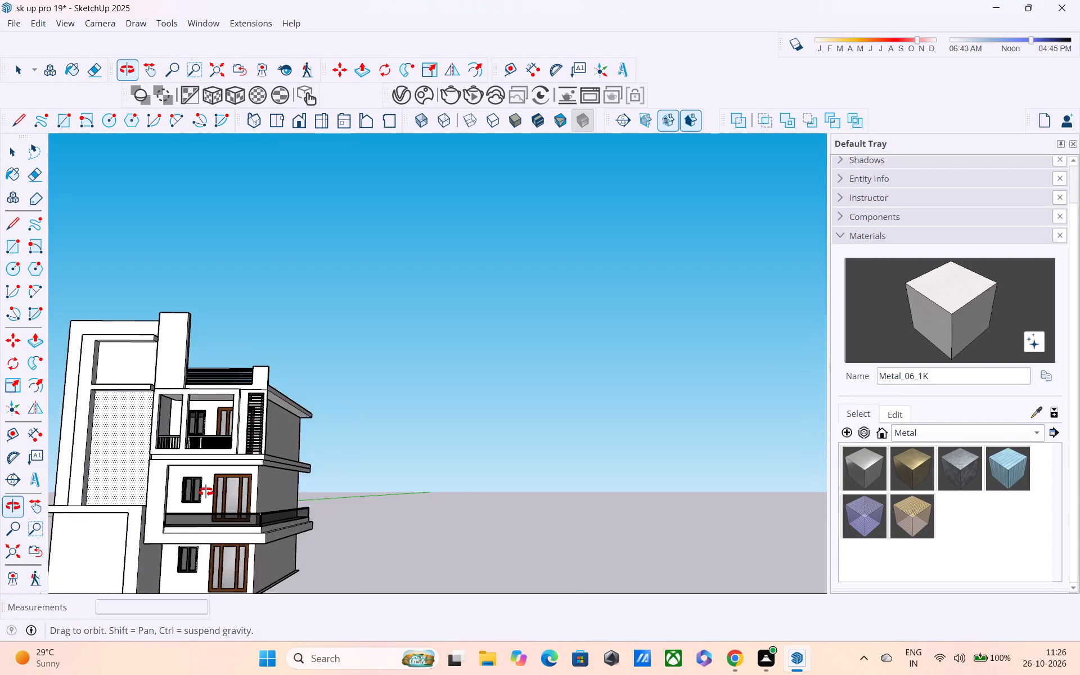
middle_drag(206, 492, 230, 497)
scroll(125, 454, down, 3)
shift+middle_drag(125, 454, 255, 459)
middle_drag(189, 456, 350, 464)
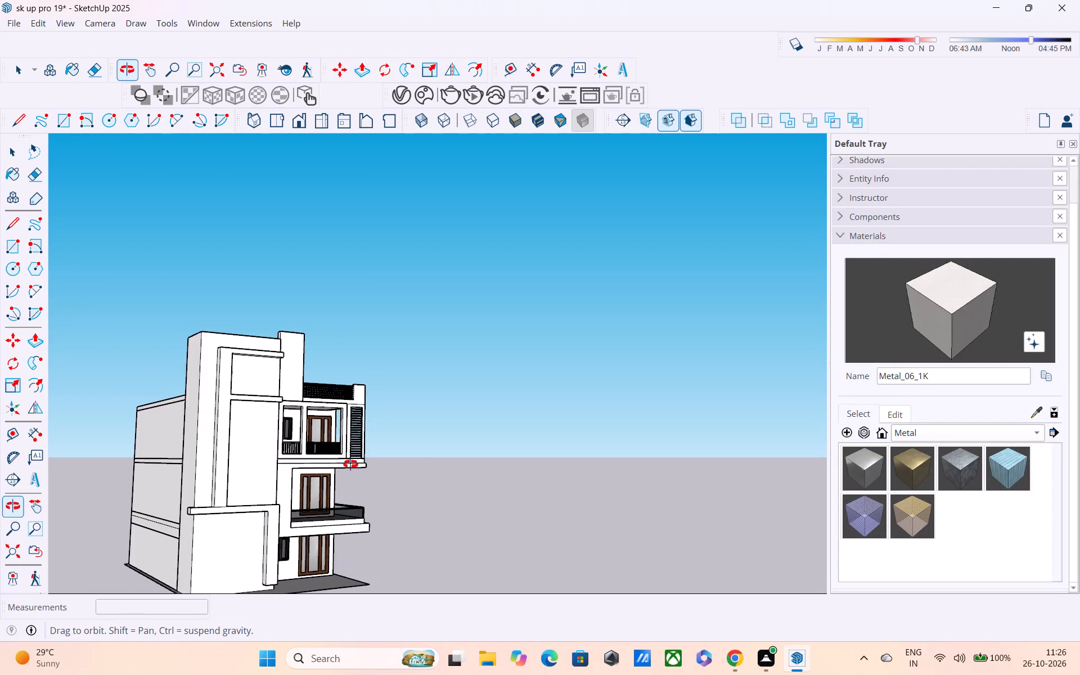
middle_drag(350, 464, 357, 464)
scroll(193, 472, up, 9)
middle_drag(225, 460, 132, 510)
scroll(134, 503, down, 3)
shift+middle_drag(173, 467, 239, 553)
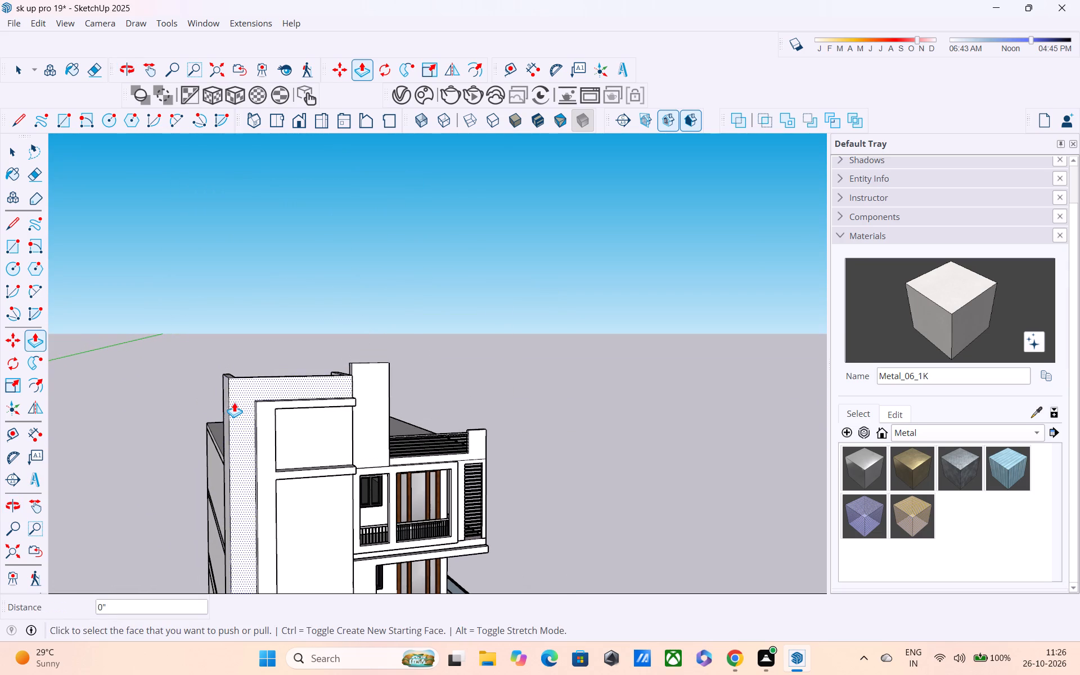
middle_drag(242, 404, 341, 568)
scroll(314, 448, up, 2)
middle_drag(301, 436, 295, 484)
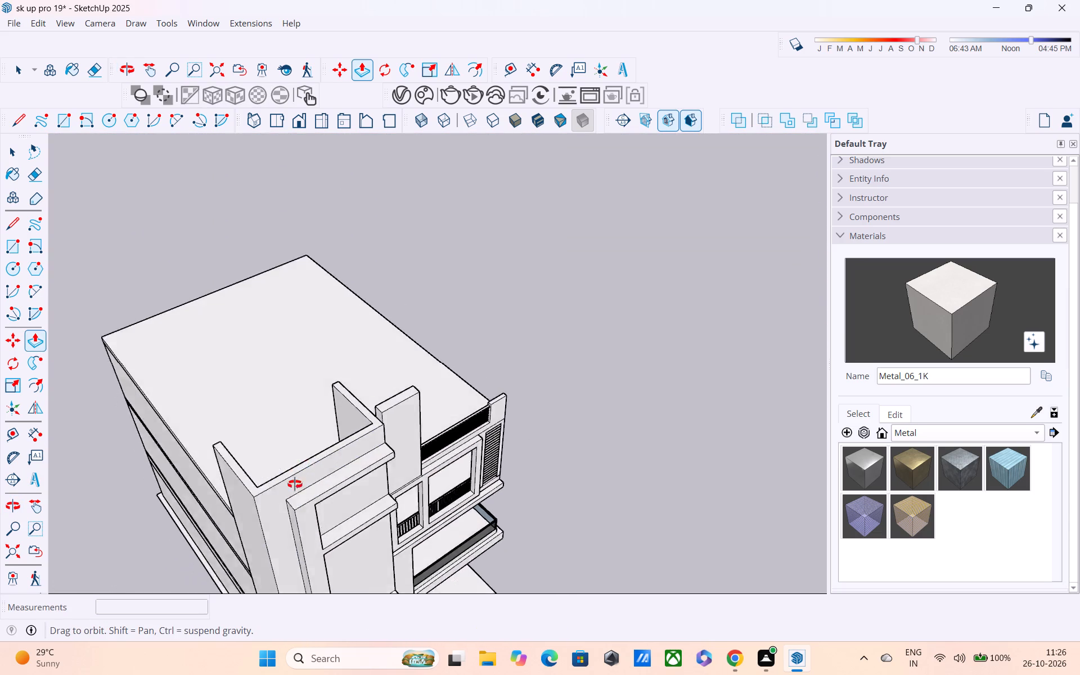
middle_drag(295, 484, 192, 544)
scroll(187, 540, down, 1)
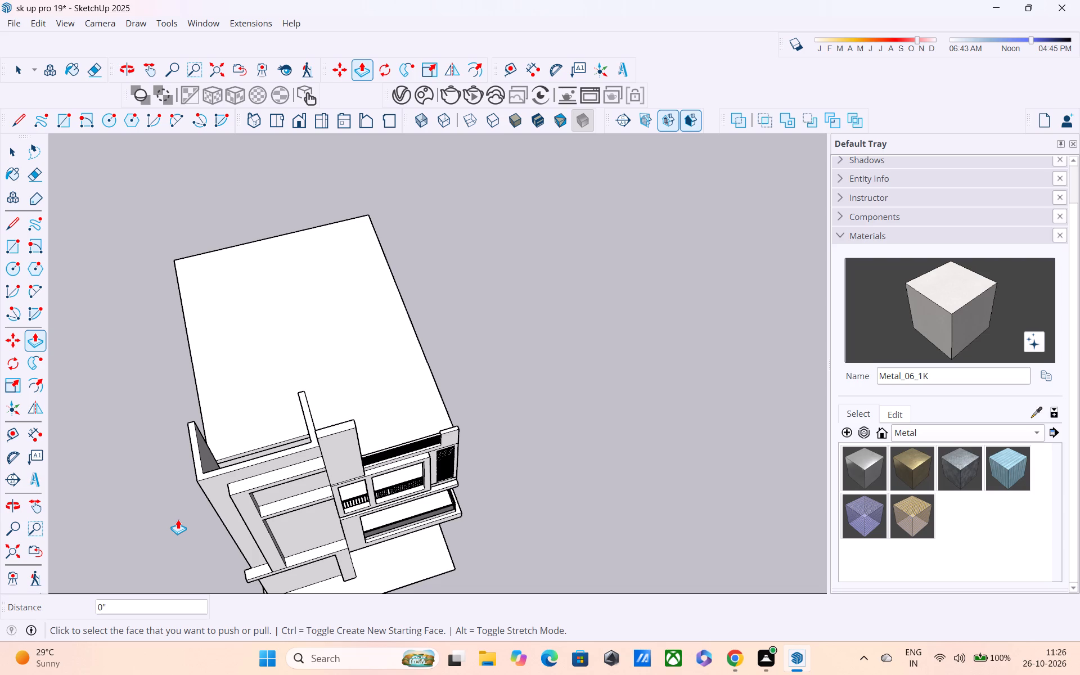
scroll(179, 520, down, 9)
middle_drag(202, 511, 197, 418)
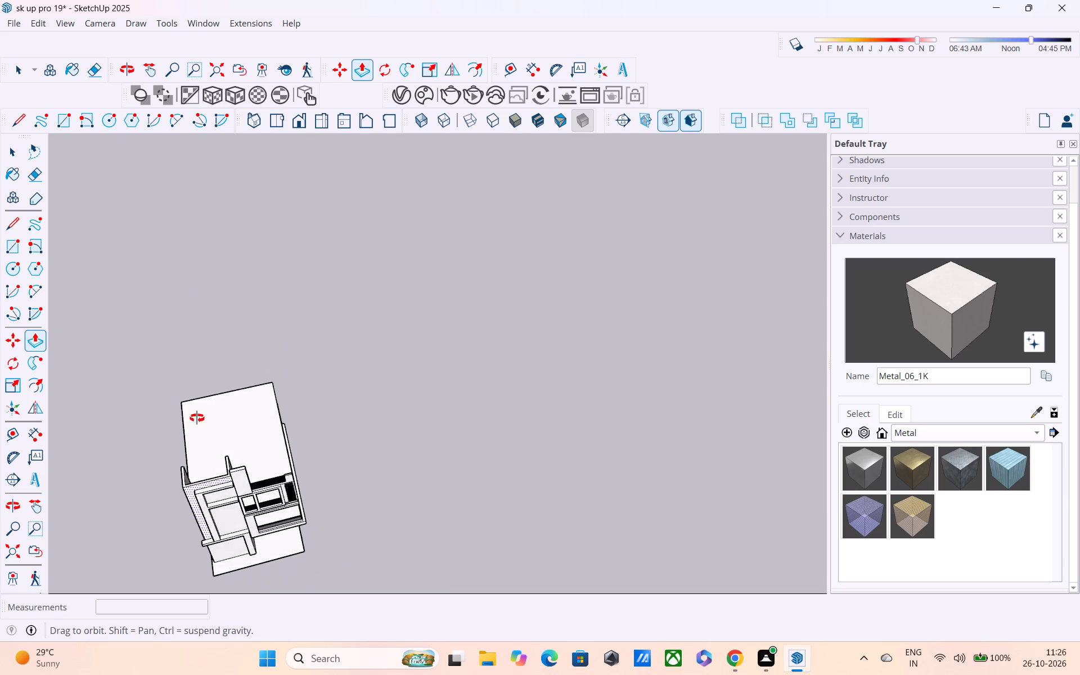
middle_drag(197, 418, 192, 298)
scroll(192, 313, up, 1)
middle_drag(265, 494, 248, 401)
scroll(177, 476, up, 9)
middle_drag(192, 475, 301, 529)
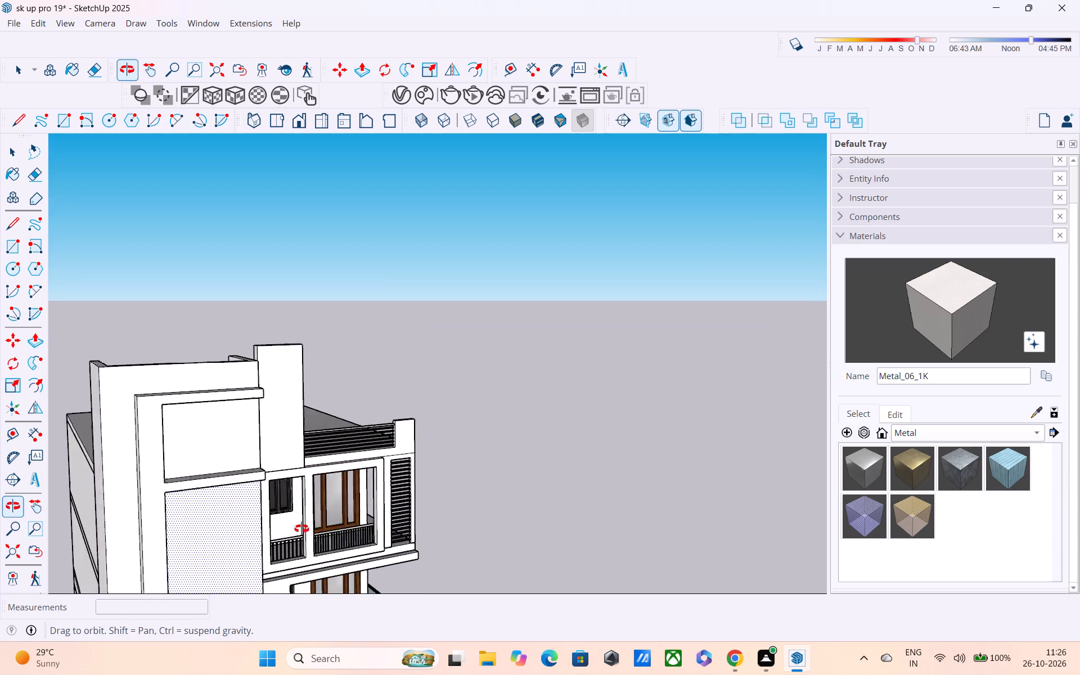
middle_drag(301, 529, 335, 531)
scroll(223, 474, down, 4)
middle_drag(224, 473, 186, 457)
Examine the roof railing, louvres and balconies on the facade beside the tower.
scroll(344, 449, up, 4)
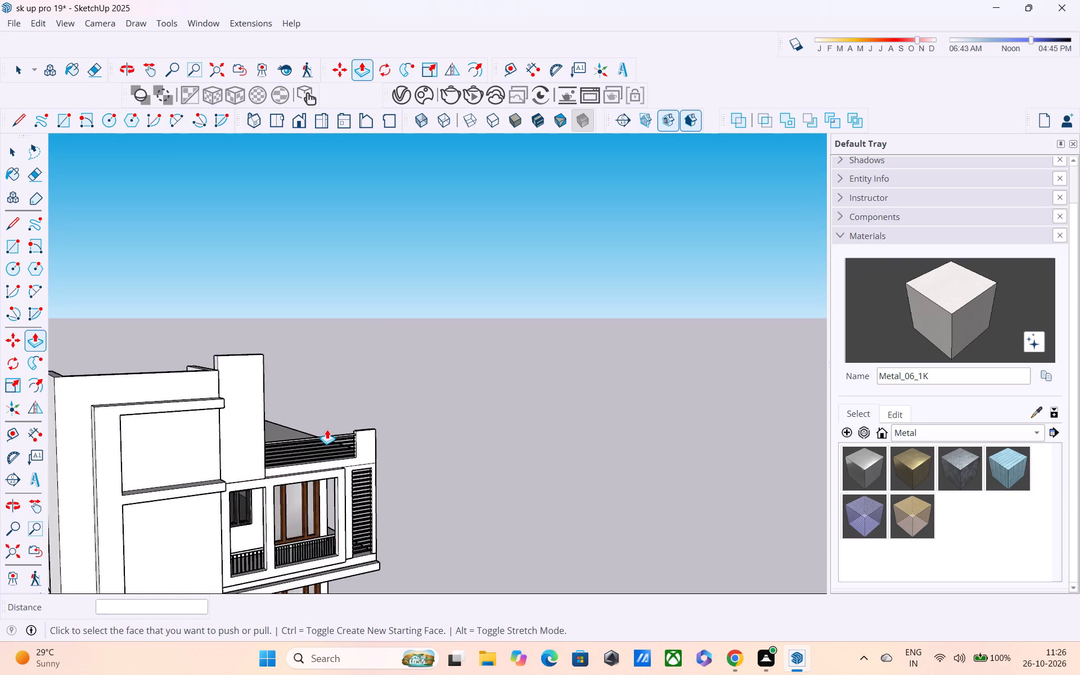
scroll(326, 429, up, 4)
middle_drag(309, 451, 142, 399)
scroll(183, 411, up, 1)
scroll(358, 484, up, 5)
scroll(339, 469, down, 4)
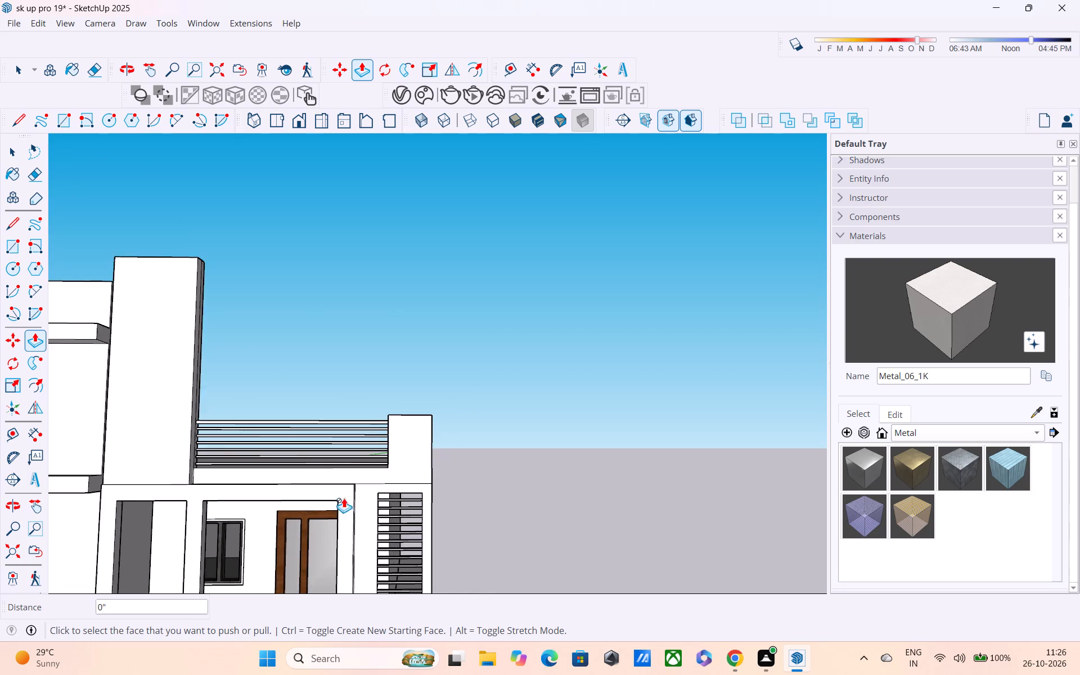
scroll(337, 515, down, 8)
shift+middle_drag(342, 514, 300, 343)
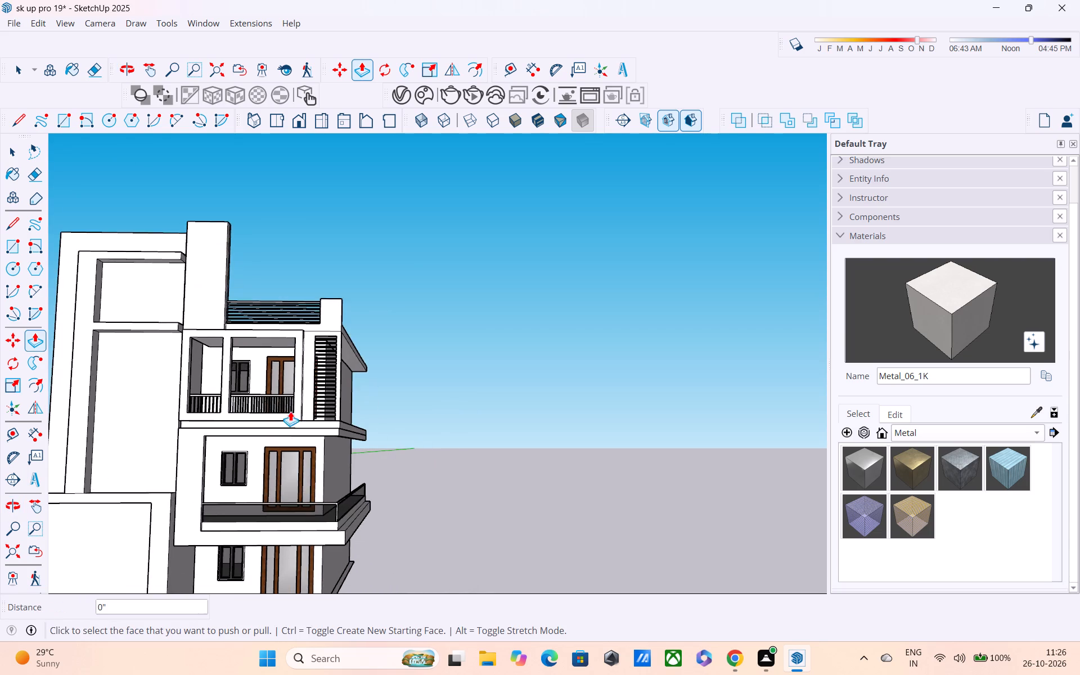
scroll(287, 413, up, 11)
shift+middle_drag(250, 398, 304, 295)
shift+scroll(304, 295, up, 1)
scroll(305, 295, down, 3)
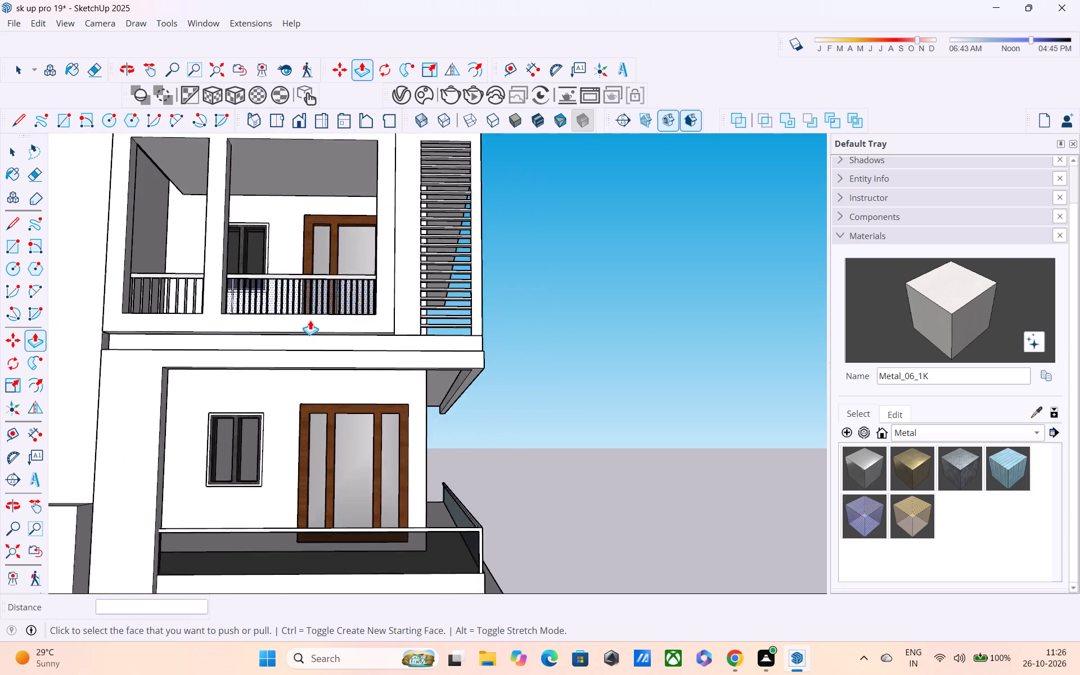
scroll(310, 320, down, 2)
shift+middle_drag(316, 377, 313, 297)
Copy the bottom edge of the tower's narrow wall strip, beside the vertical band, about 1' upward along the wall.
middle_drag(244, 444, 498, 479)
middle_drag(295, 434, 427, 552)
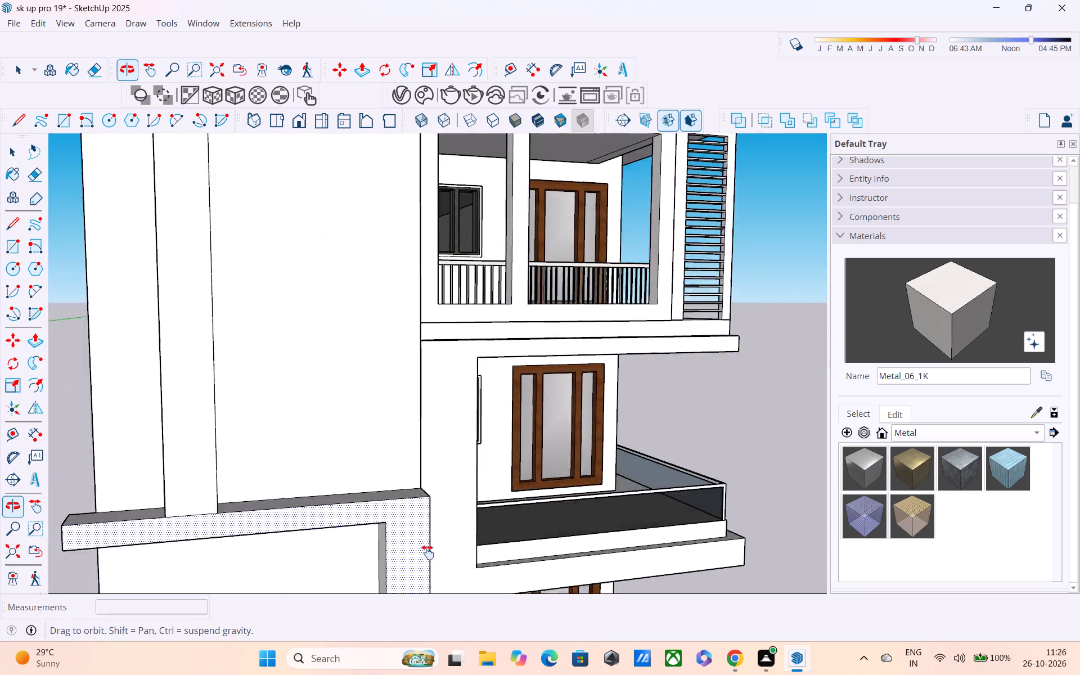
middle_drag(427, 552, 523, 591)
scroll(300, 479, down, 1)
middle_drag(361, 499, 457, 503)
shift+middle_drag(320, 474, 318, 535)
shift+scroll(318, 535, down, 1)
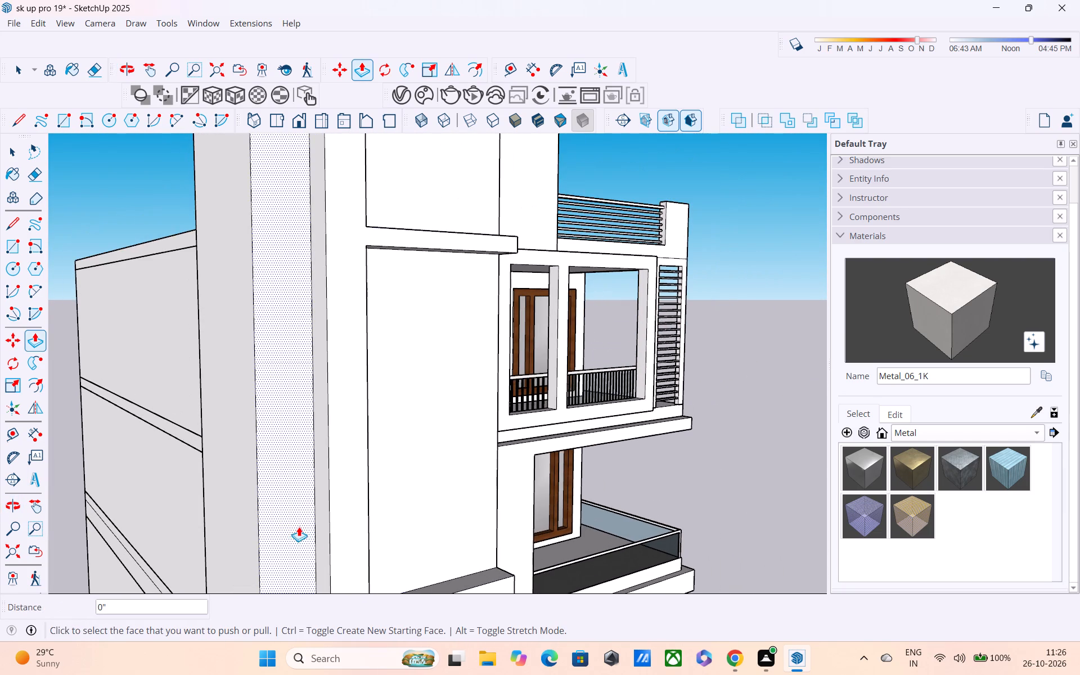
key(space)
key(l)
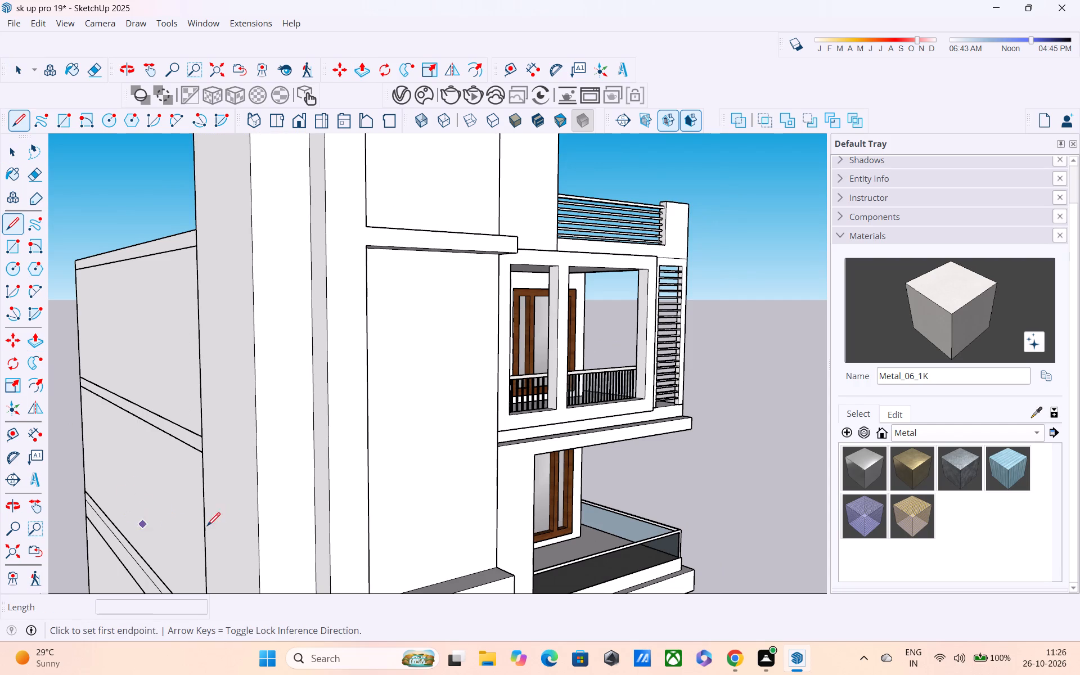
shift+middle_drag(276, 537, 229, 376)
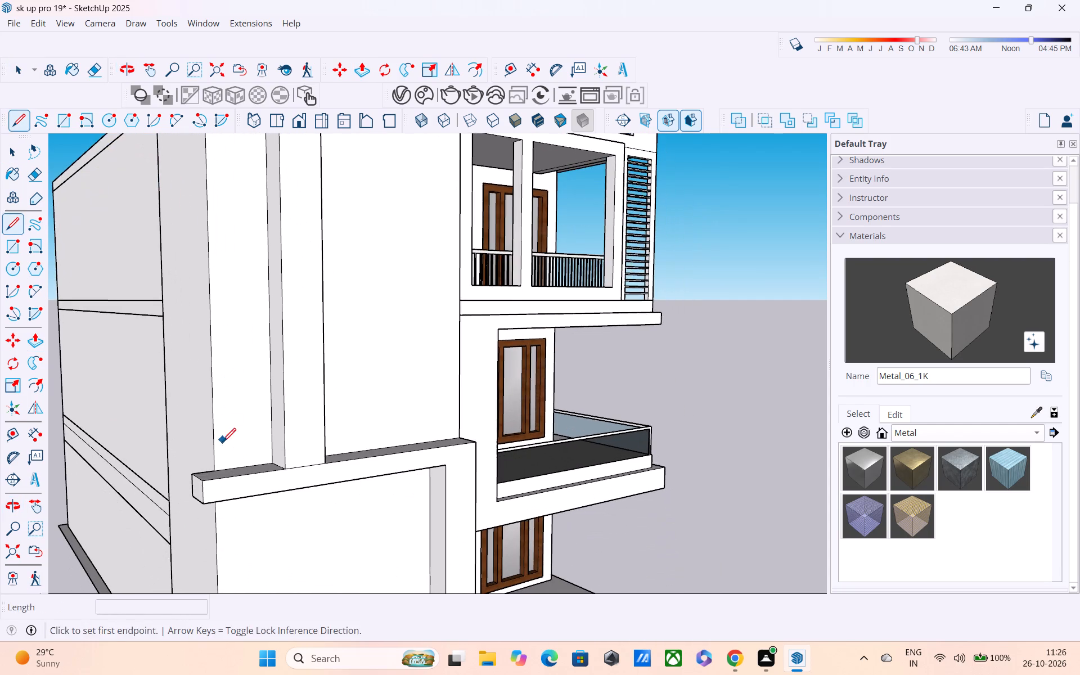
middle_drag(223, 443, 231, 492)
scroll(231, 492, up, 4)
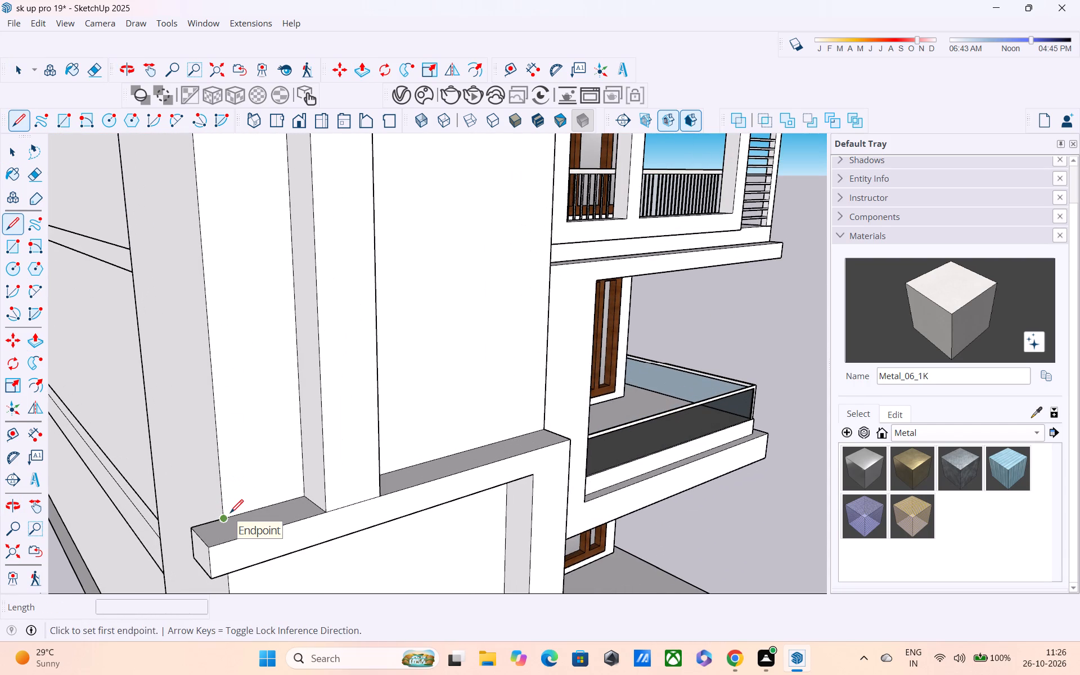
key(space)
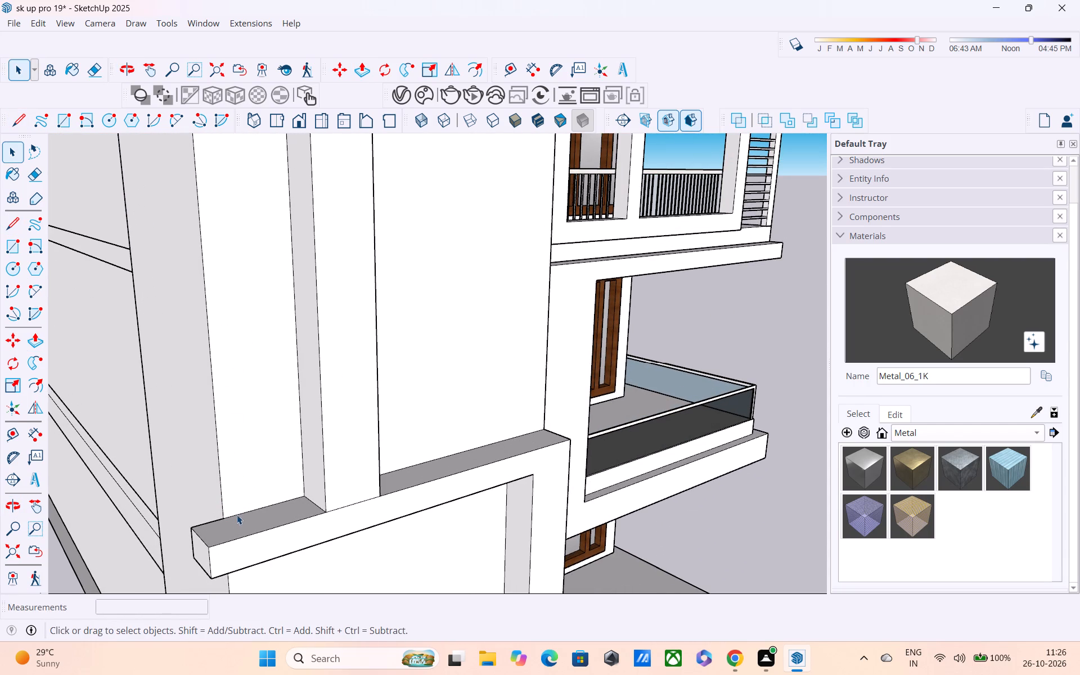
click(237, 514)
key(m)
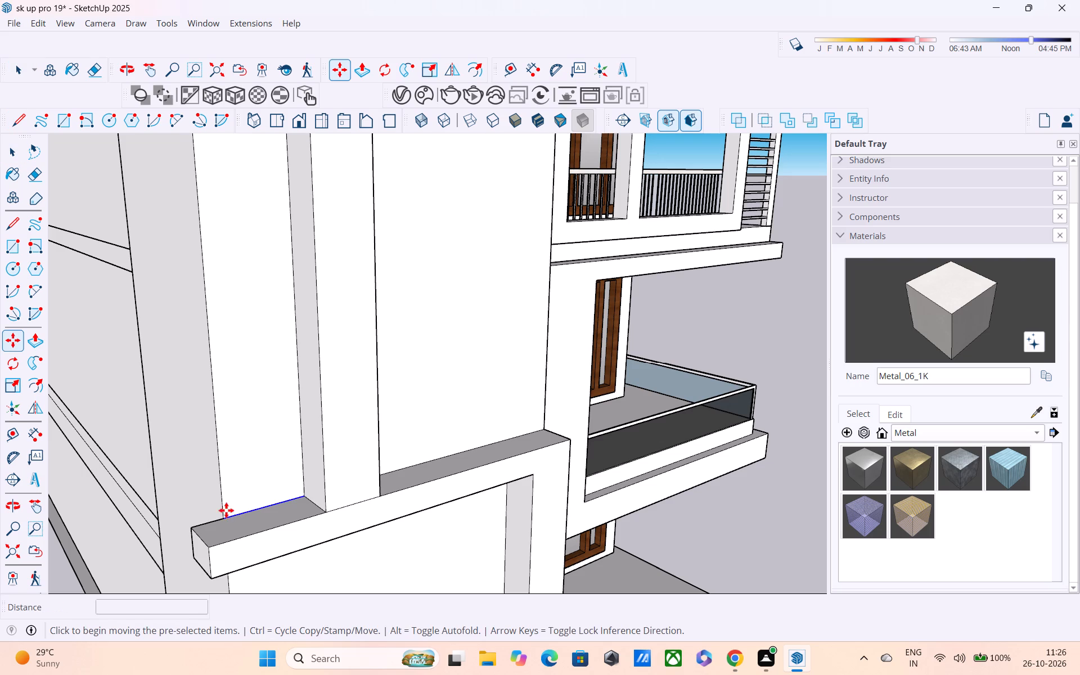
click(224, 519)
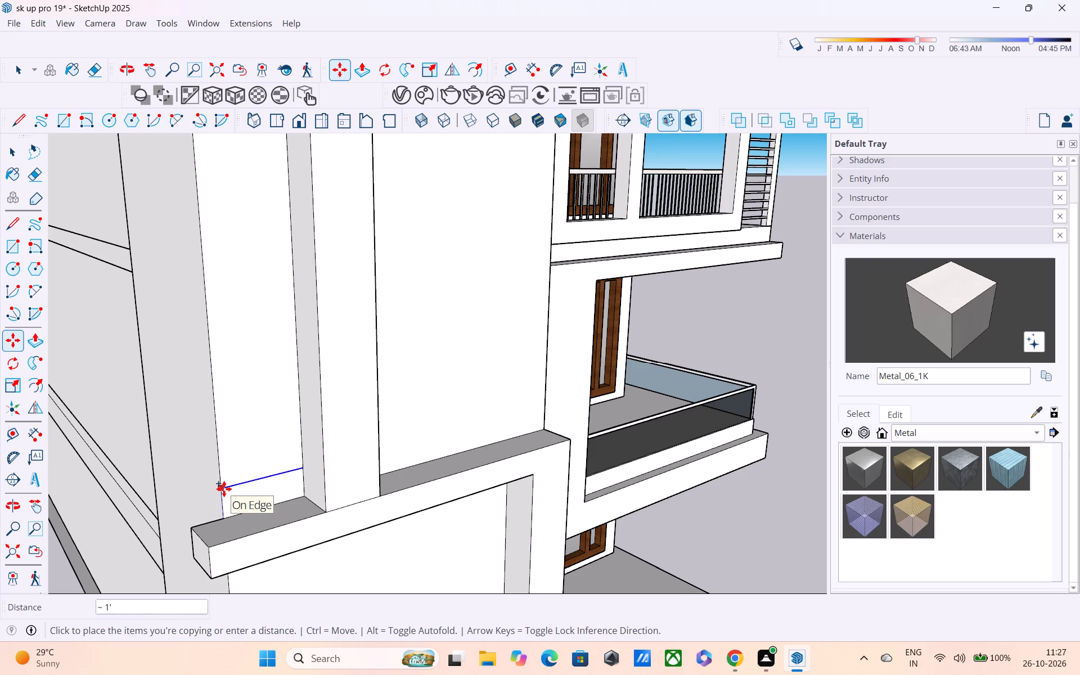
click(224, 489)
click(224, 488)
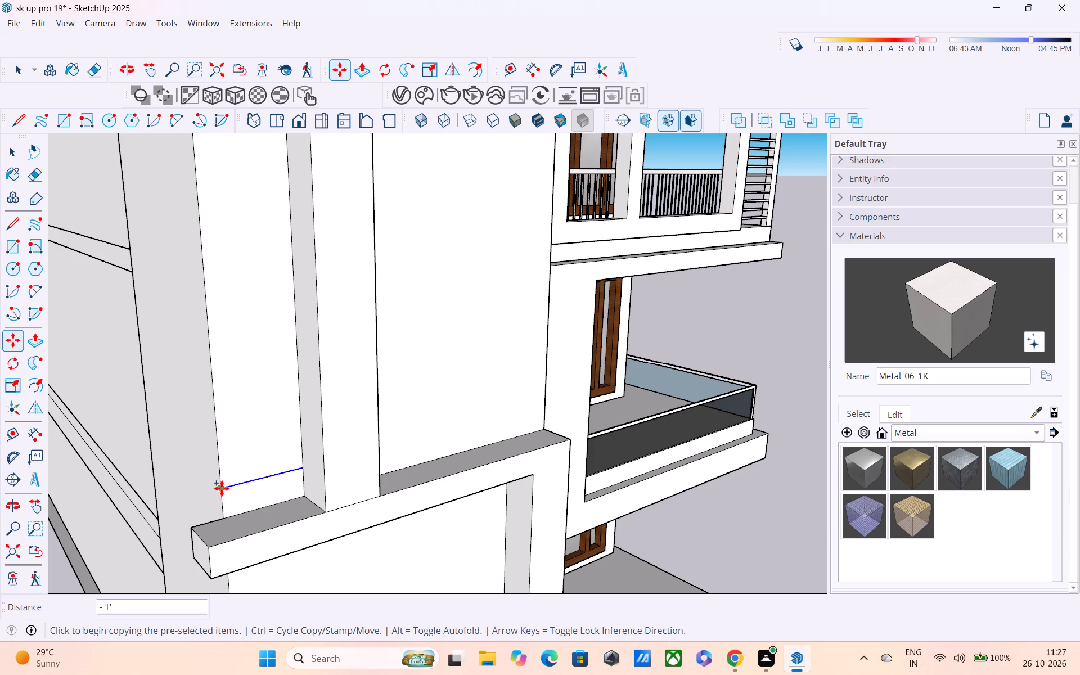
Copy the new line upward on the strip by 4", then change the copy distance to 2".
click(222, 488)
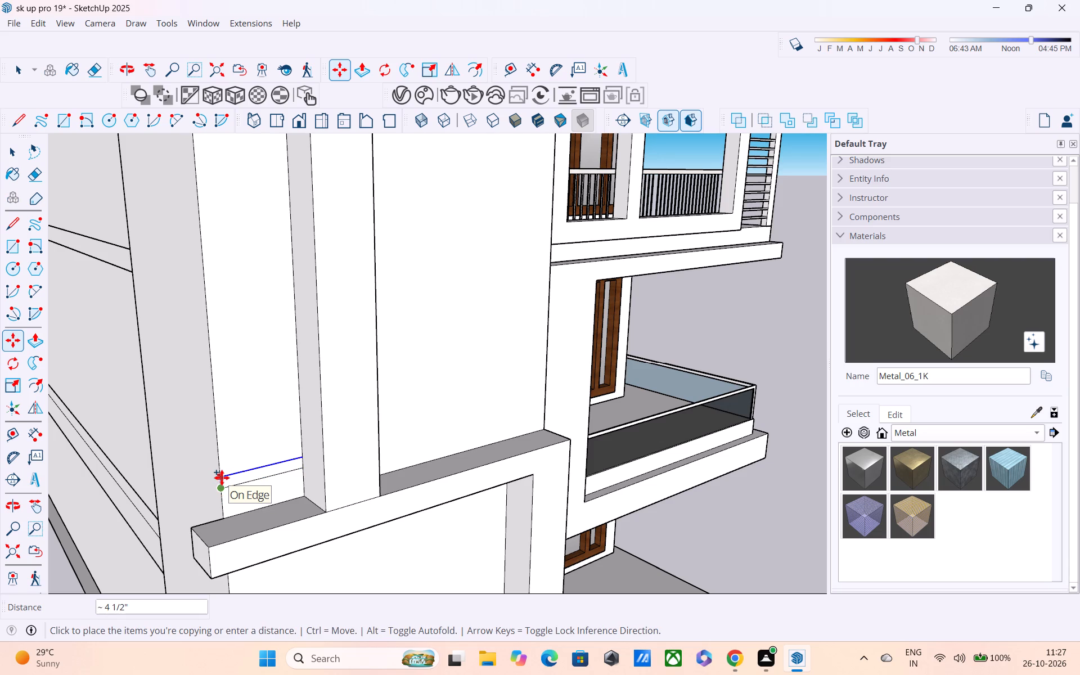
text(4")
key(Return)
text(2")
key(Return)
Set the distance of the copied line above the first one to 4".
scroll(226, 479, down, 4)
middle_drag(225, 497, 102, 445)
scroll(190, 384, up, 1)
scroll(190, 384, down, 10)
scroll(210, 435, down, 5)
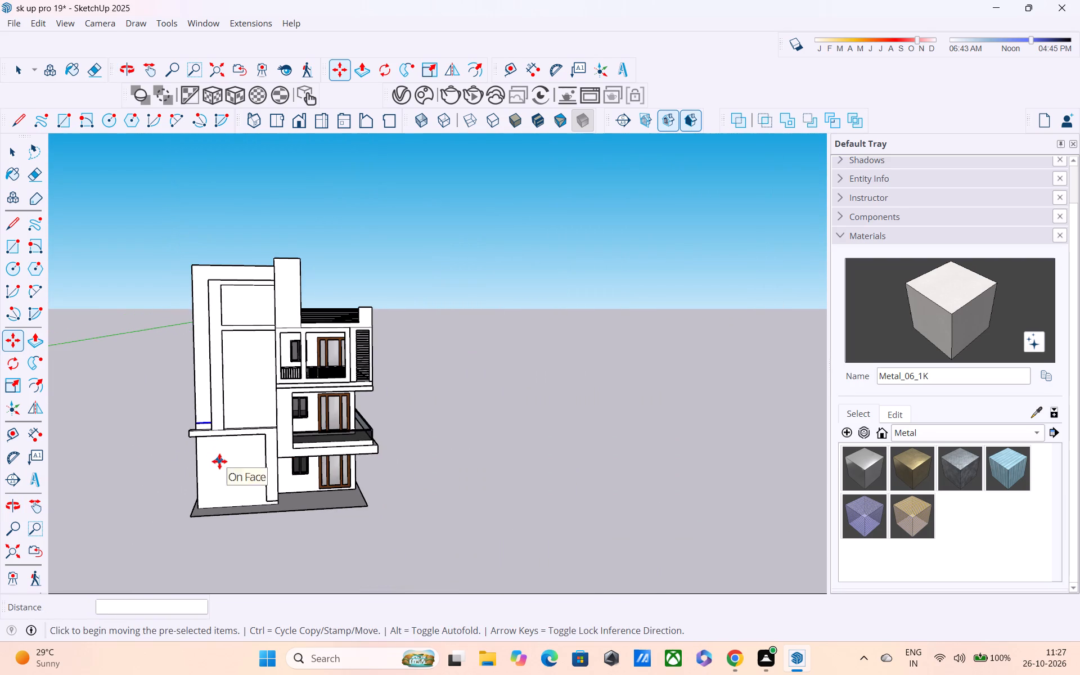
scroll(202, 438, up, 15)
scroll(193, 413, down, 3)
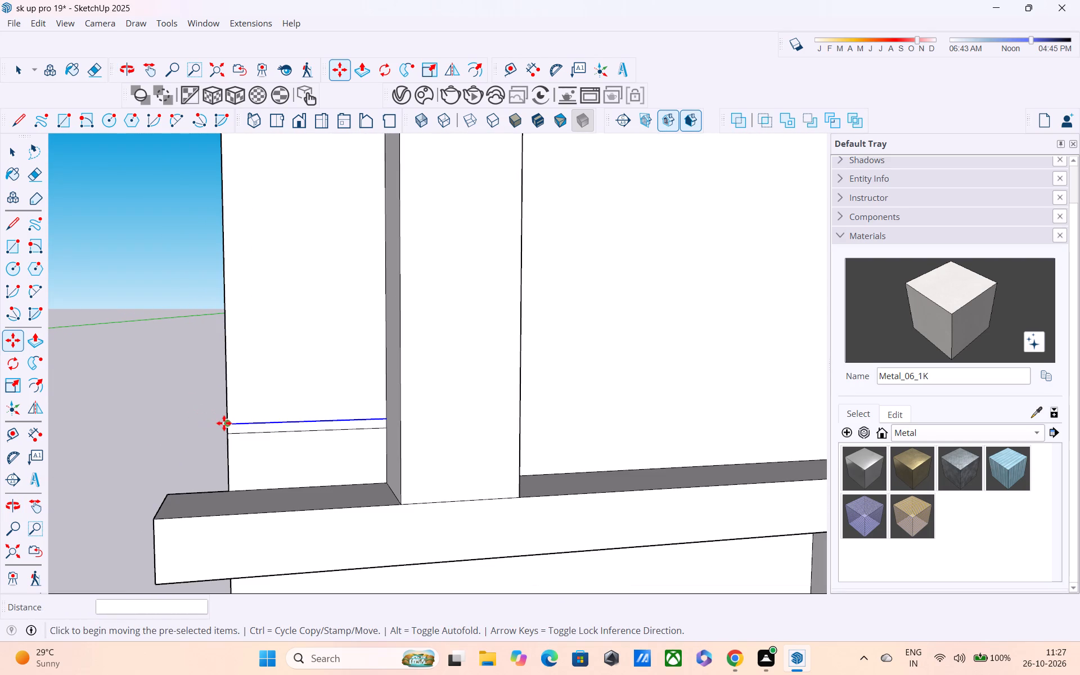
text(4")
key(Return)
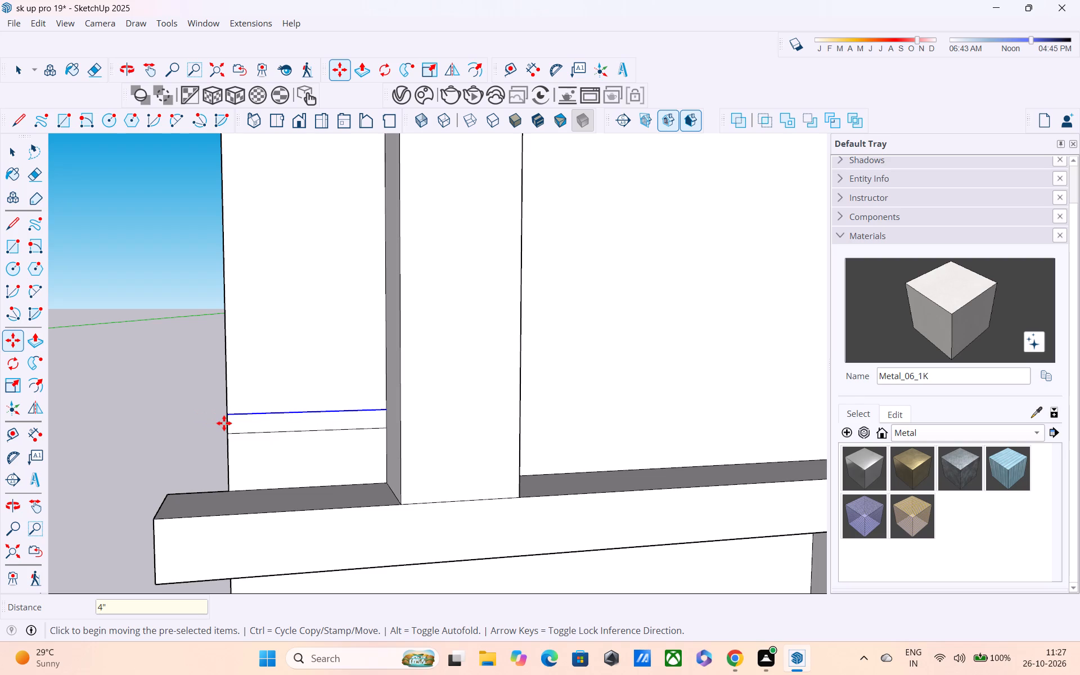
Copy the pair of groove lines about 25' 3" up the narrow wall strip, close to the tower's top.
scroll(224, 423, up, 2)
scroll(238, 353, down, 17)
middle_drag(423, 358, 403, 385)
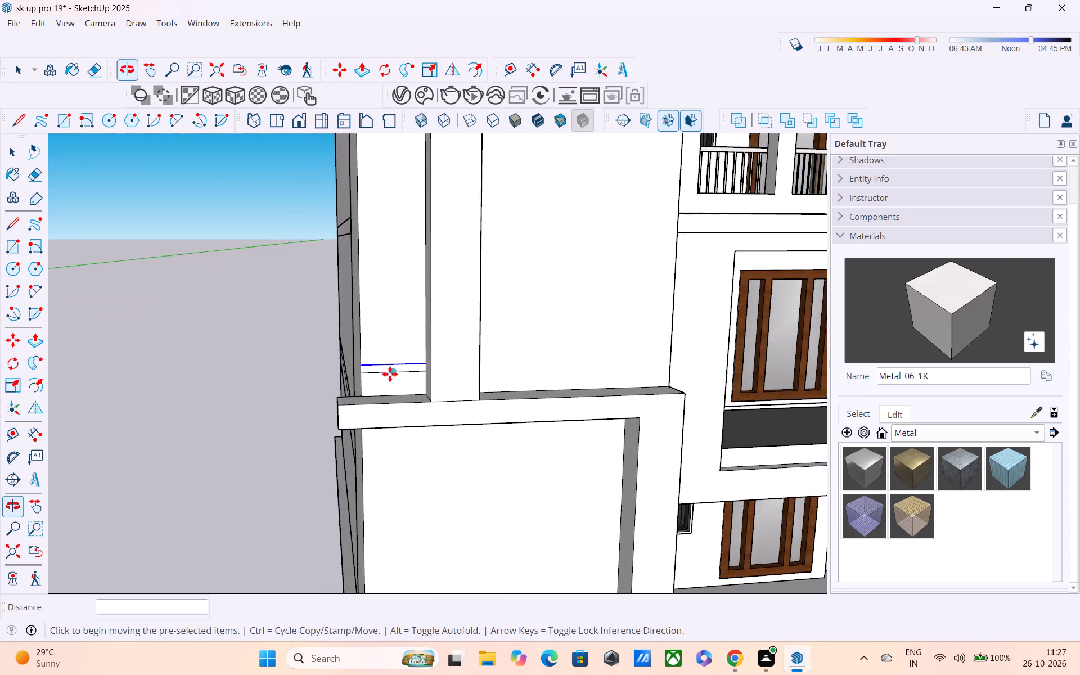
scroll(380, 355, up, 5)
key(space)
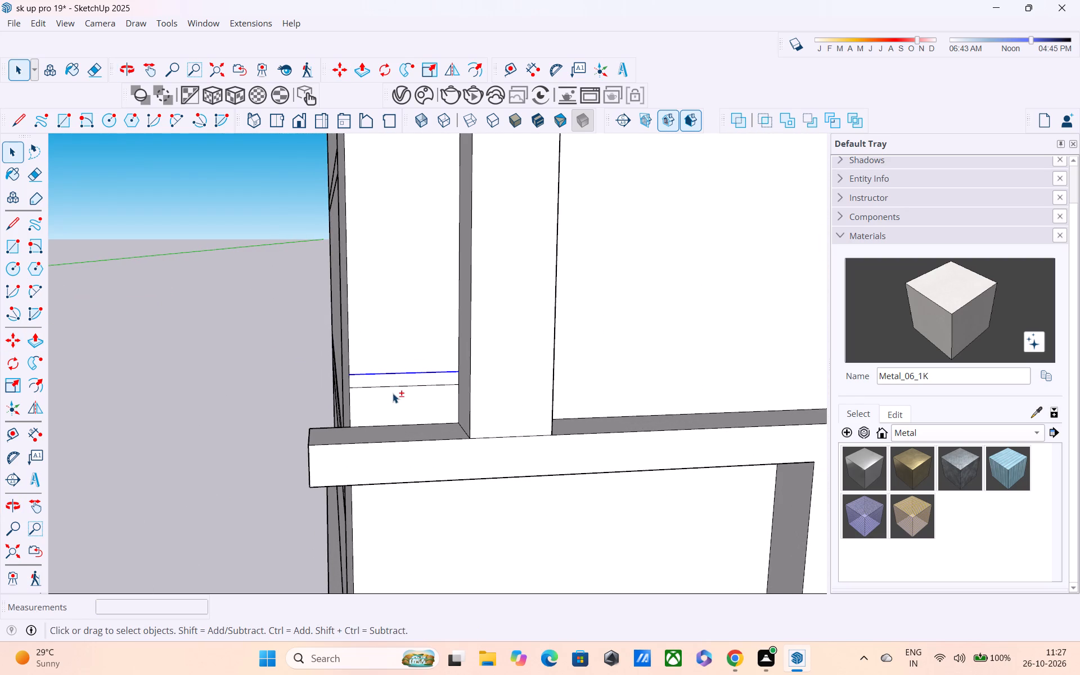
shift+click(390, 388)
key(m)
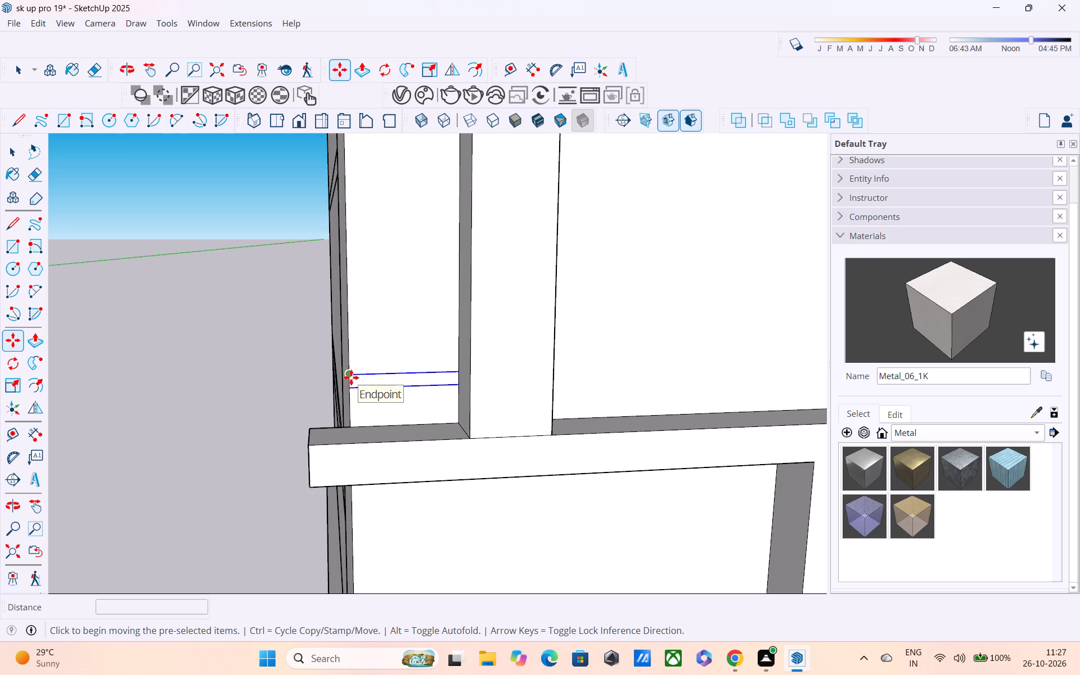
click(351, 377)
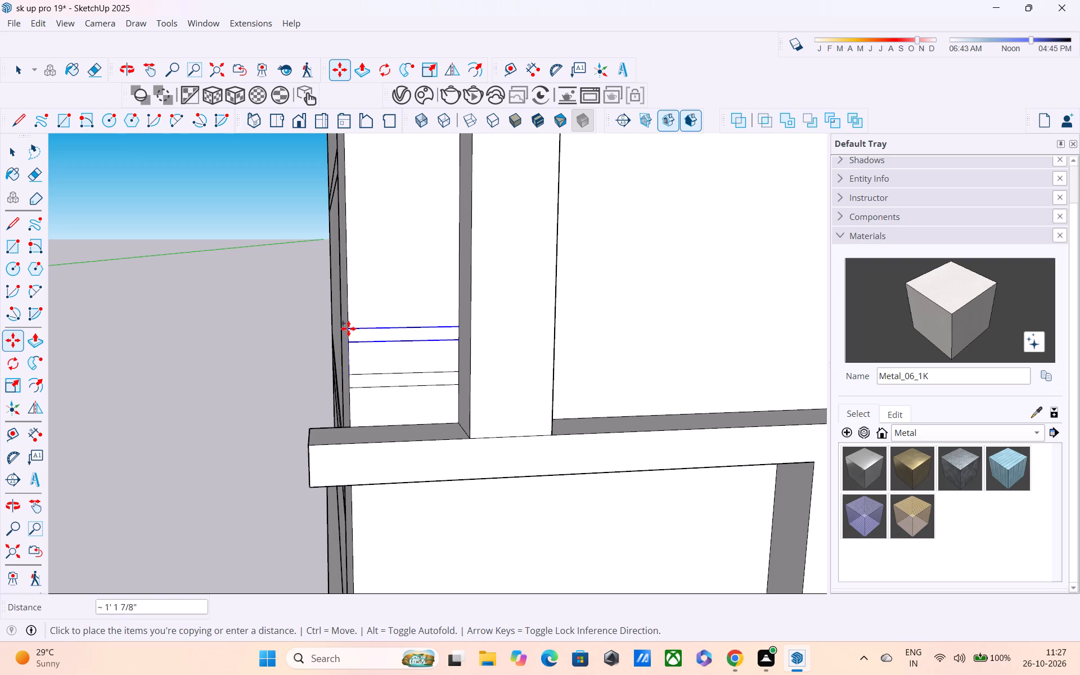
shift+middle_drag(344, 279, 374, 522)
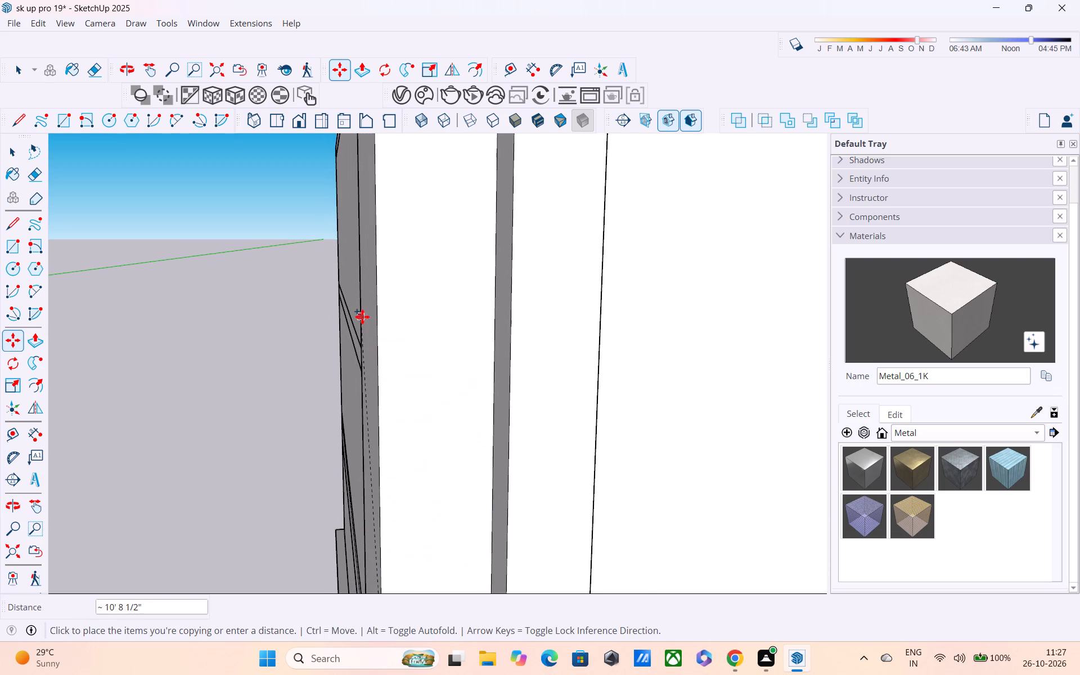
shift+middle_drag(380, 326, 409, 541)
scroll(412, 445, down, 6)
shift+scroll(393, 394, down, 1)
shift+middle_drag(394, 403, 418, 482)
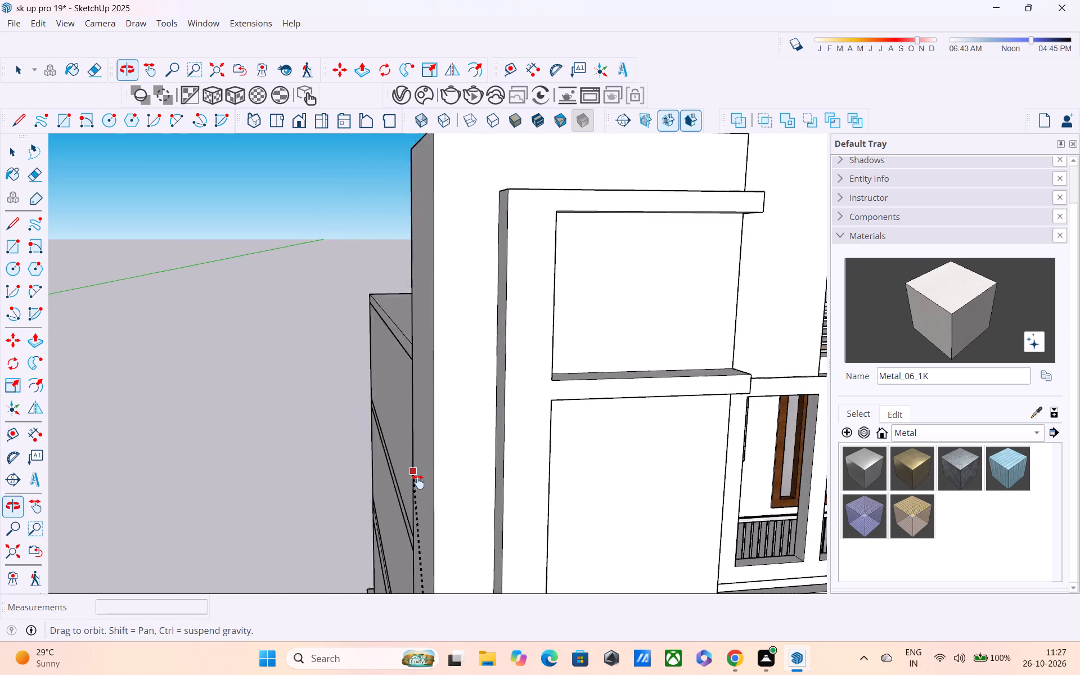
shift+middle_drag(418, 482, 420, 548)
shift+middle_drag(408, 442, 67, 651)
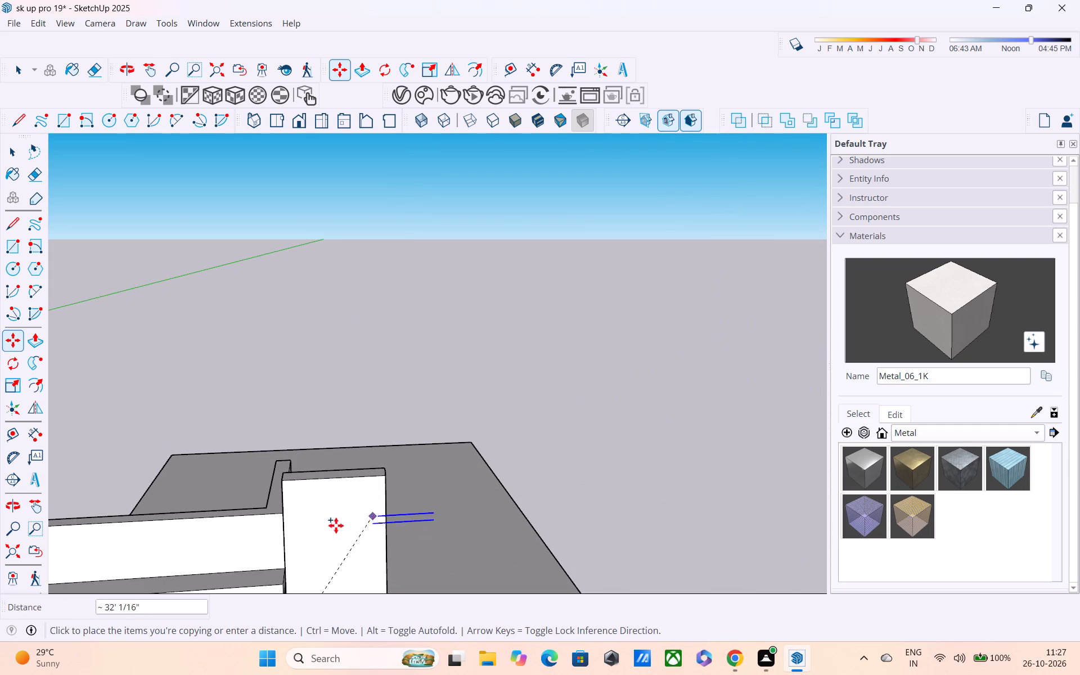
shift+middle_drag(289, 534, 430, 467)
middle_drag(301, 514, 390, 416)
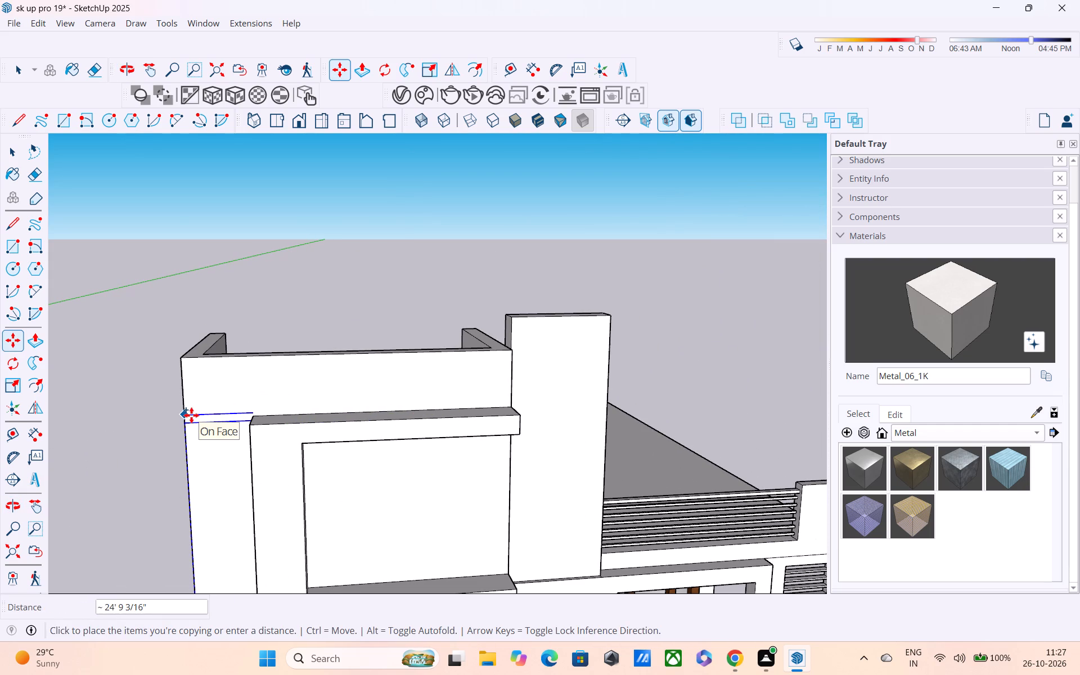
shift+middle_drag(191, 415, 214, 449)
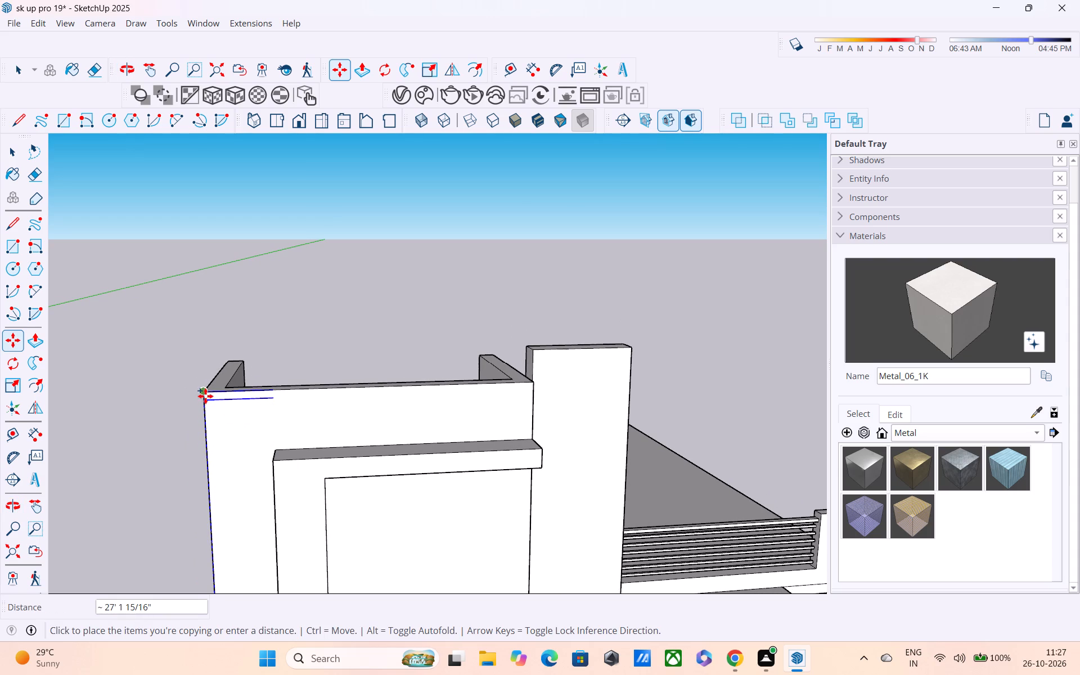
click(209, 438)
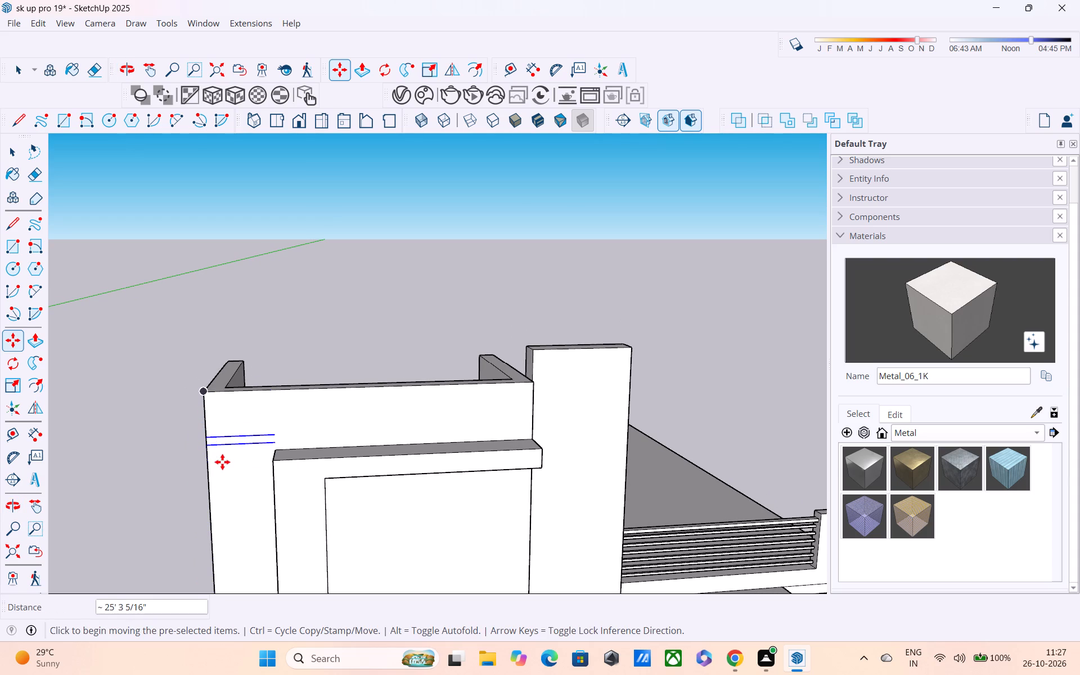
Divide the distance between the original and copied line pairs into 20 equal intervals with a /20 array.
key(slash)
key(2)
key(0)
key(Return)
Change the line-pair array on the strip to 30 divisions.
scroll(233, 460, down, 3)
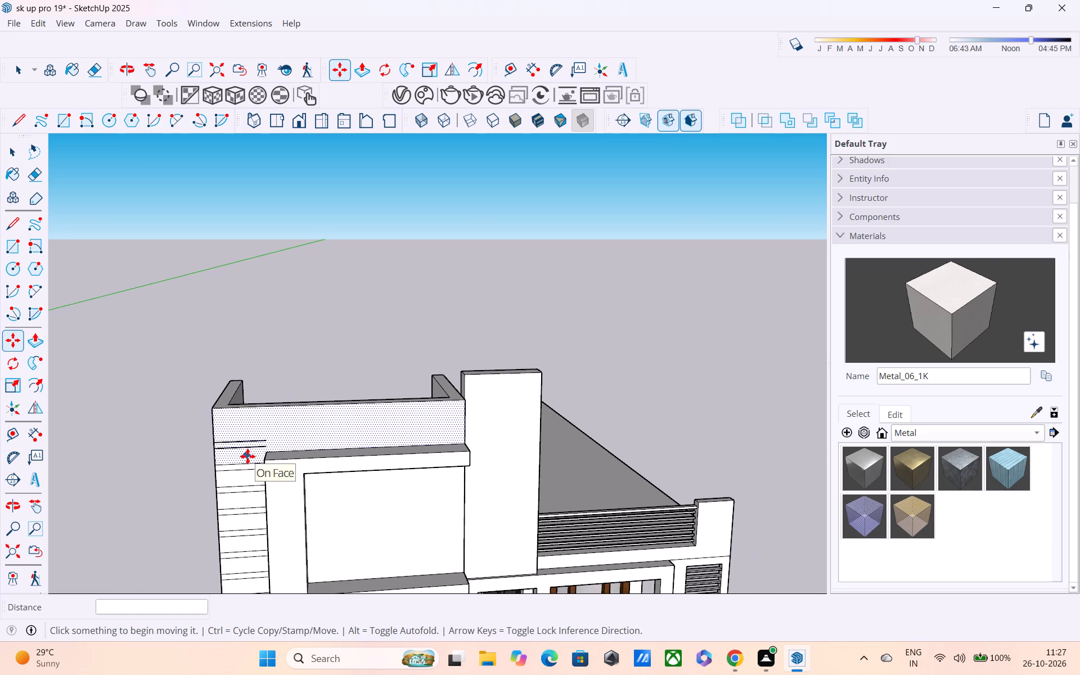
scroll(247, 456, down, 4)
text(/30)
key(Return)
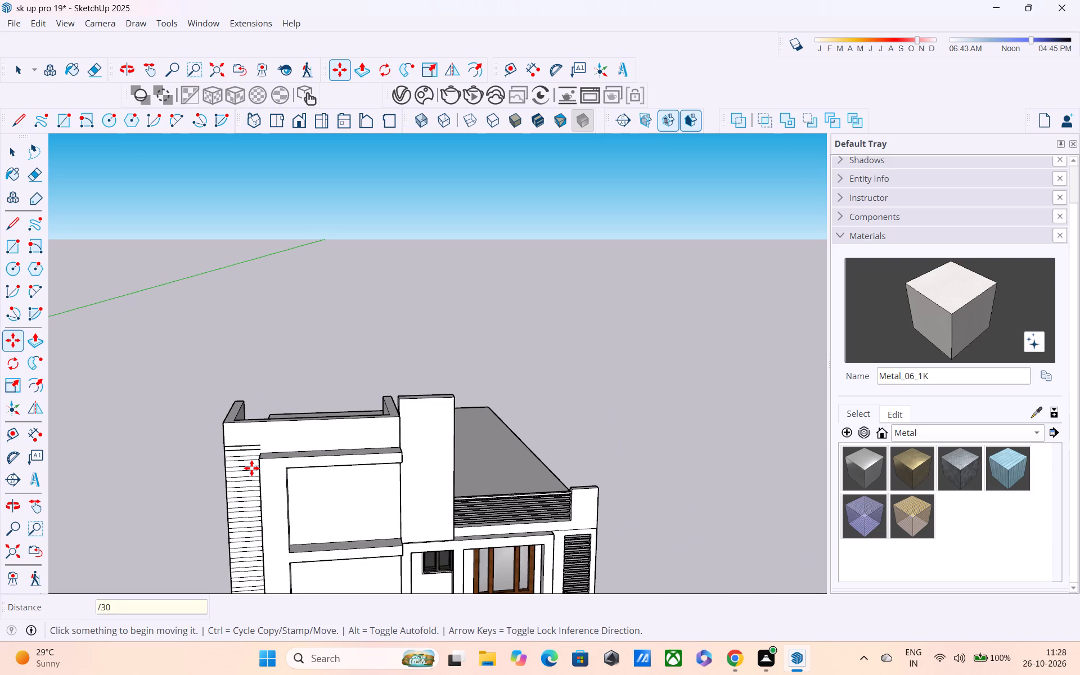
Set the line-pair array on the narrow strip to 20 divisions after checking the spacing.
scroll(251, 468, down, 2)
middle_drag(241, 480, 267, 413)
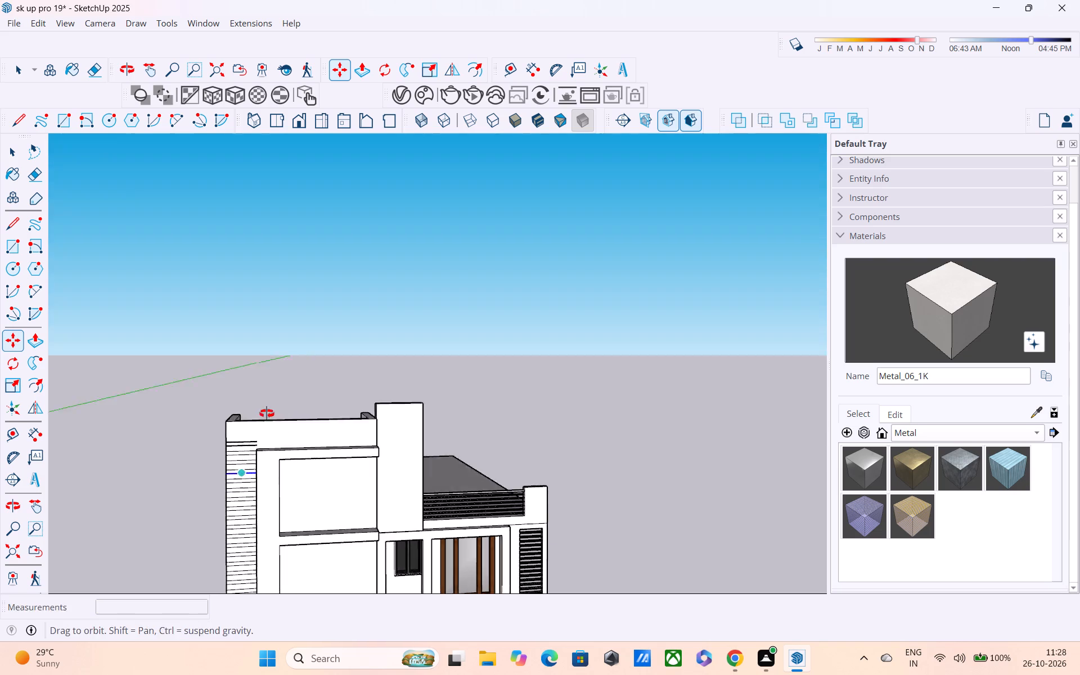
middle_drag(267, 413, 268, 409)
scroll(249, 439, up, 3)
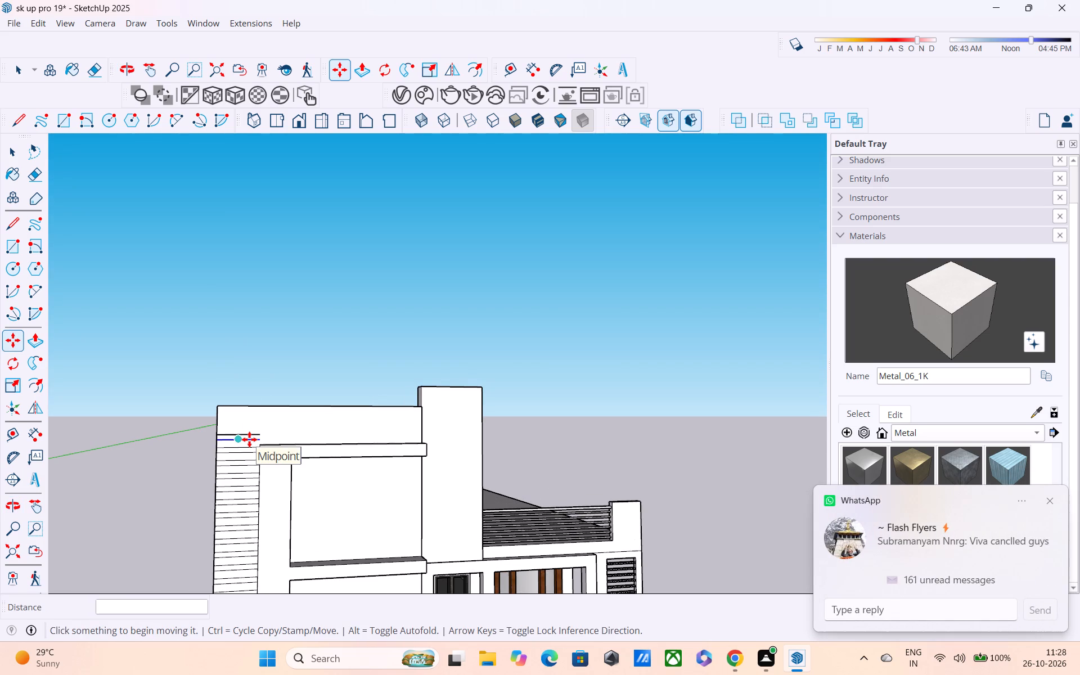
scroll(254, 444, down, 10)
scroll(247, 502, up, 7)
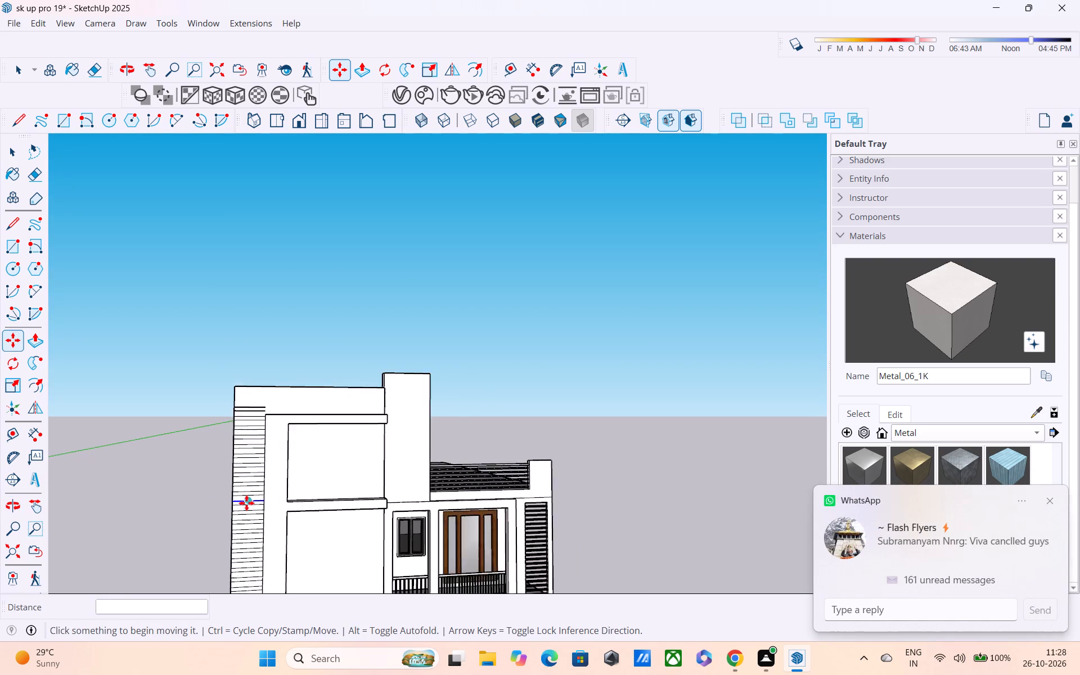
scroll(246, 503, up, 7)
key(slash)
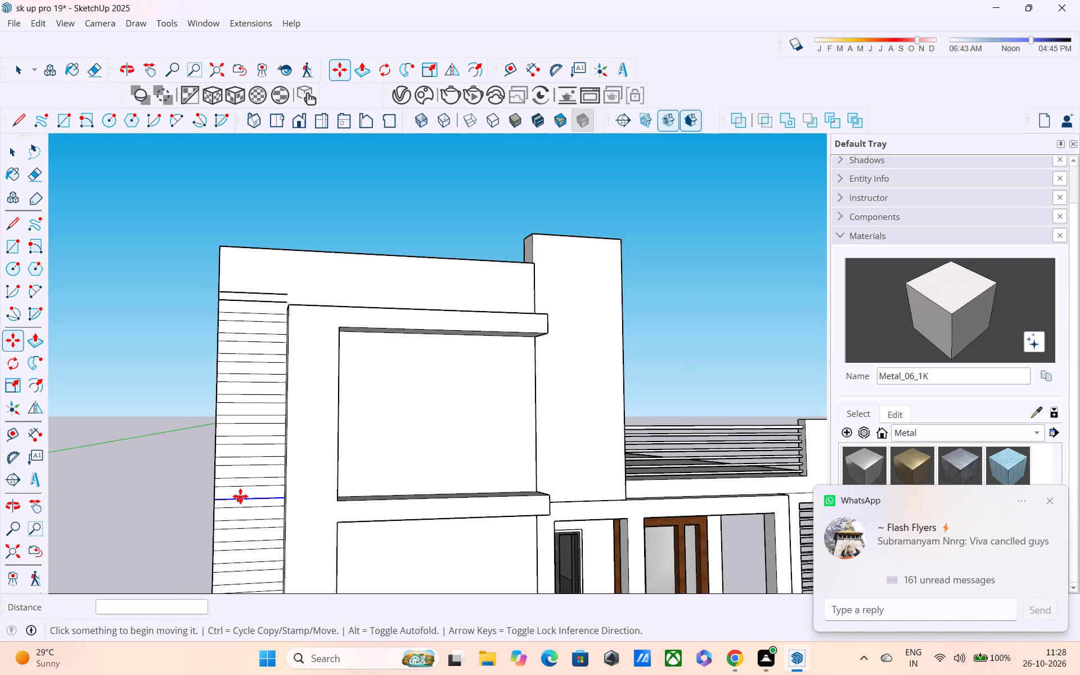
text(20)
key(Return)
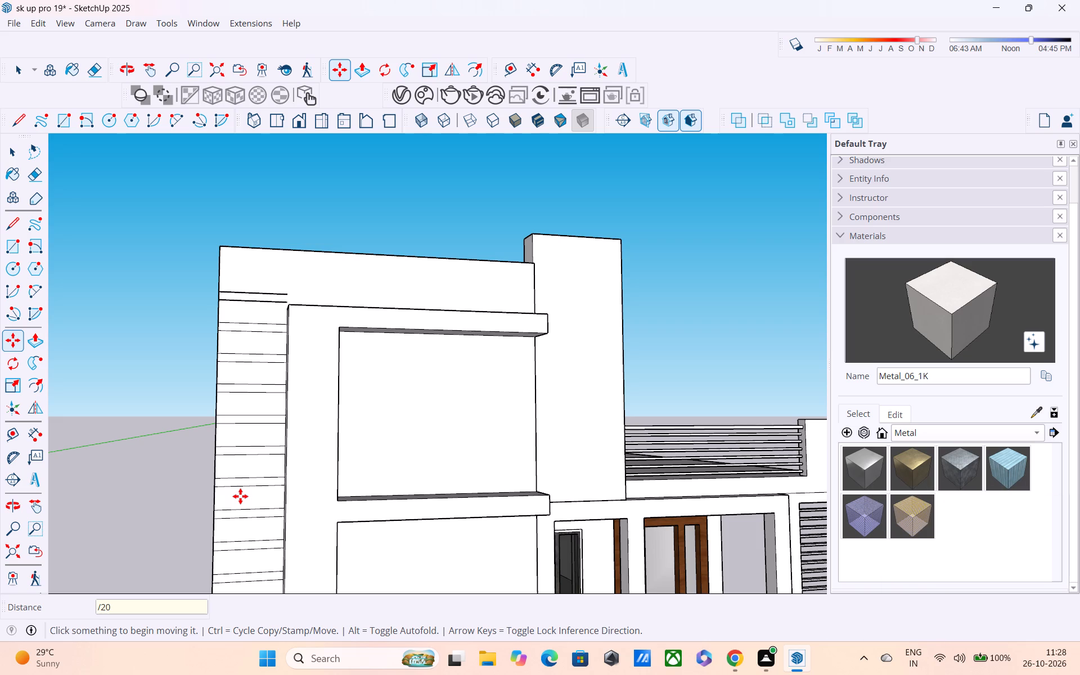
Examine the spacing of the line pairs along the full height of the tower's narrow strip.
scroll(240, 492, down, 14)
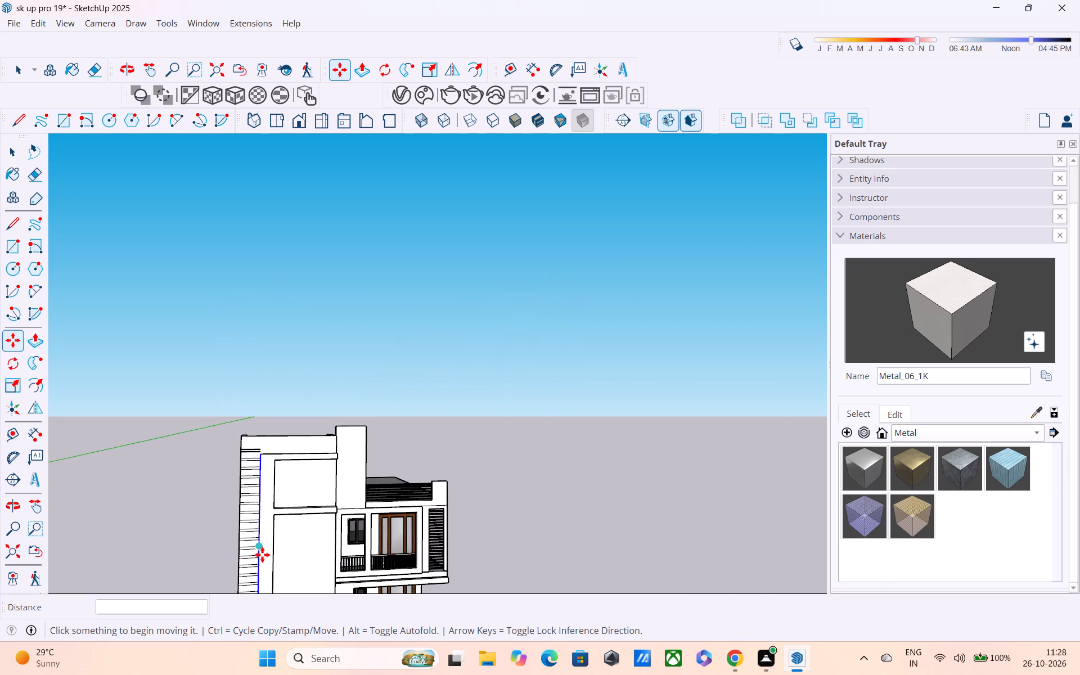
scroll(262, 555, up, 7)
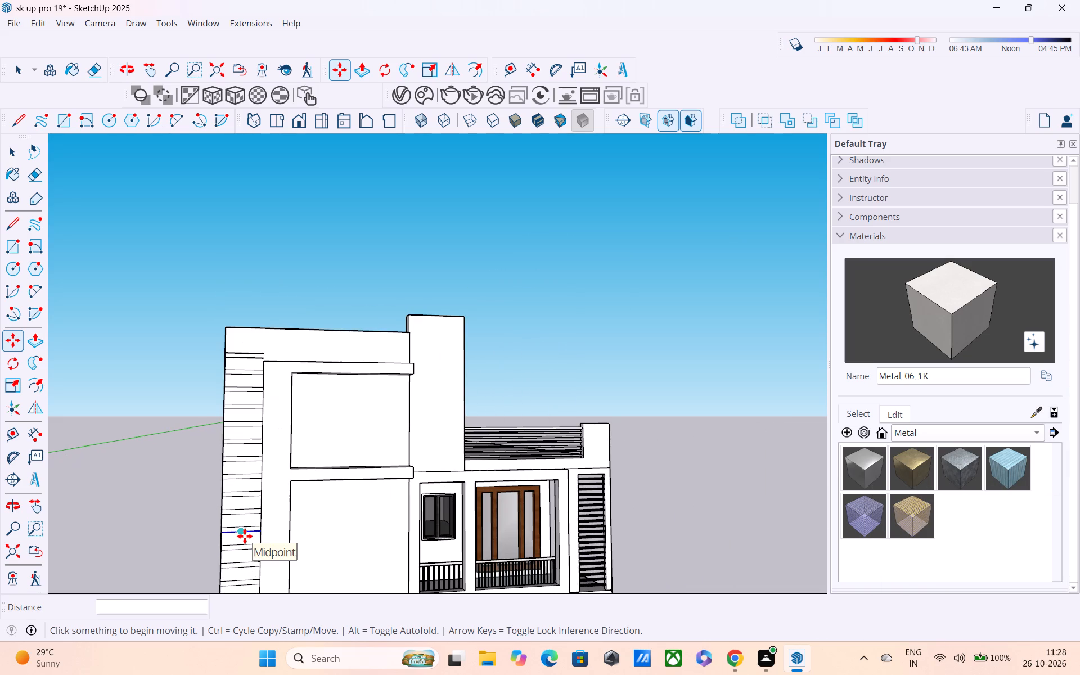
shift+middle_drag(245, 536, 250, 340)
middle_drag(271, 477, 271, 417)
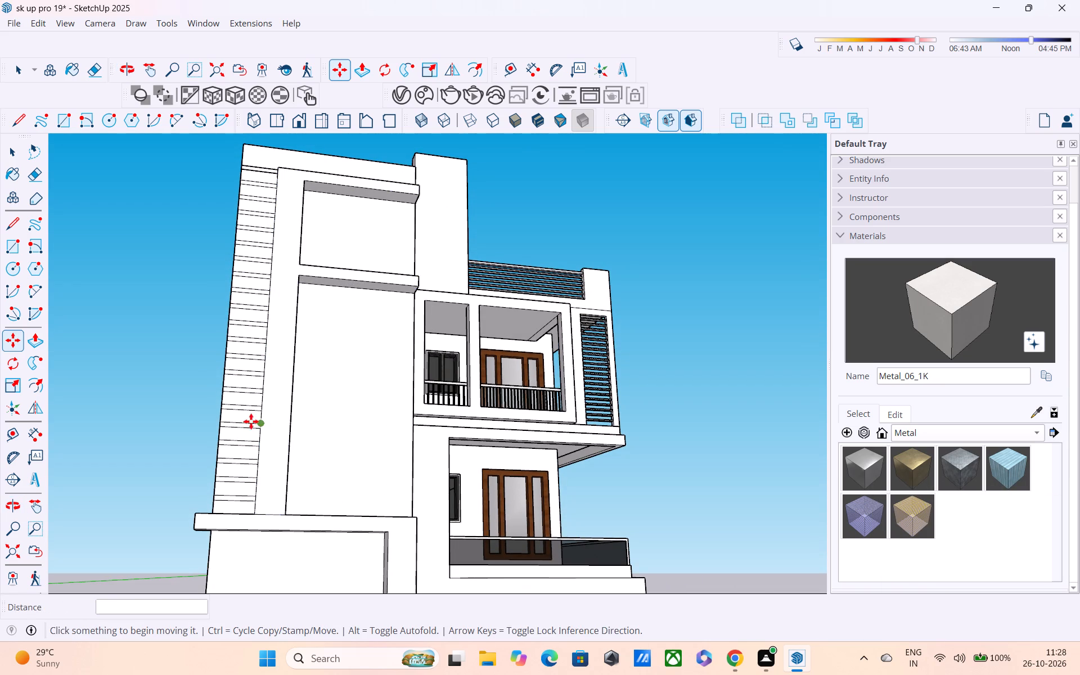
Undo the line-pair array on the tower's narrow strip.
key(ctrl+z)
key(space)
Delete the upper line of the remaining pair at the base of the narrow strip.
scroll(214, 499, up, 1)
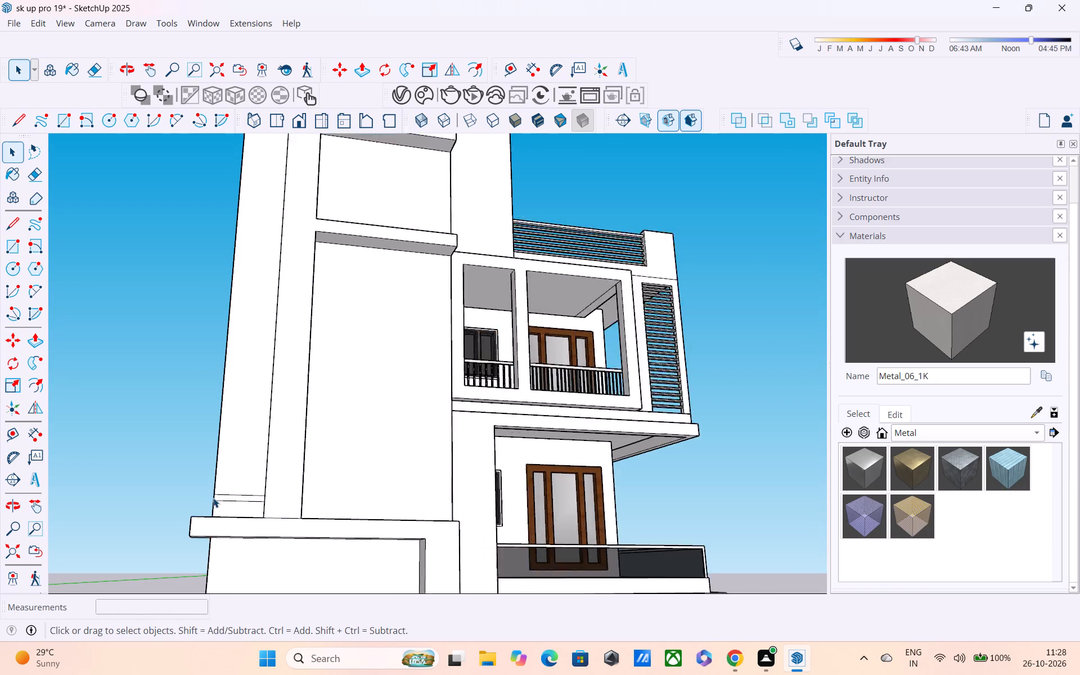
scroll(213, 498, up, 11)
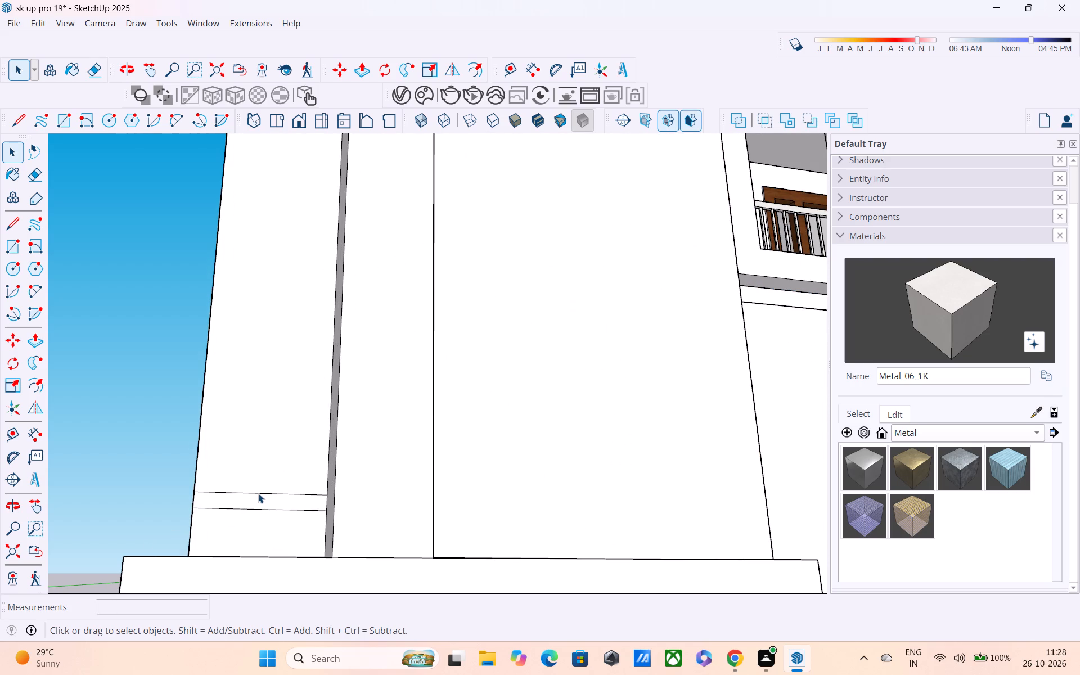
click(258, 493)
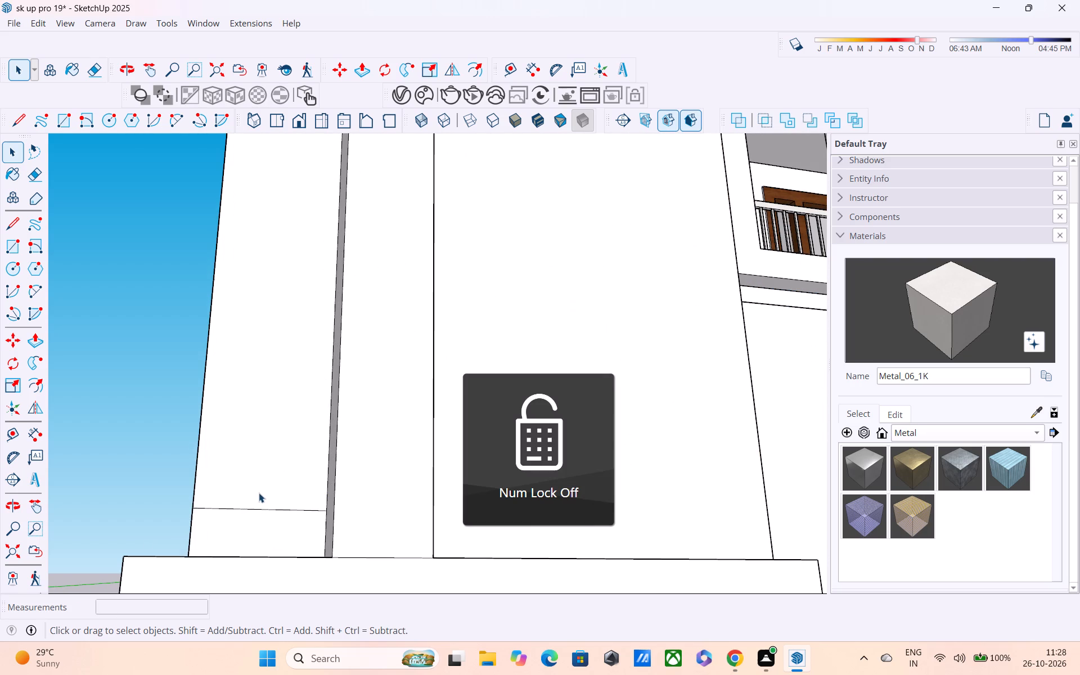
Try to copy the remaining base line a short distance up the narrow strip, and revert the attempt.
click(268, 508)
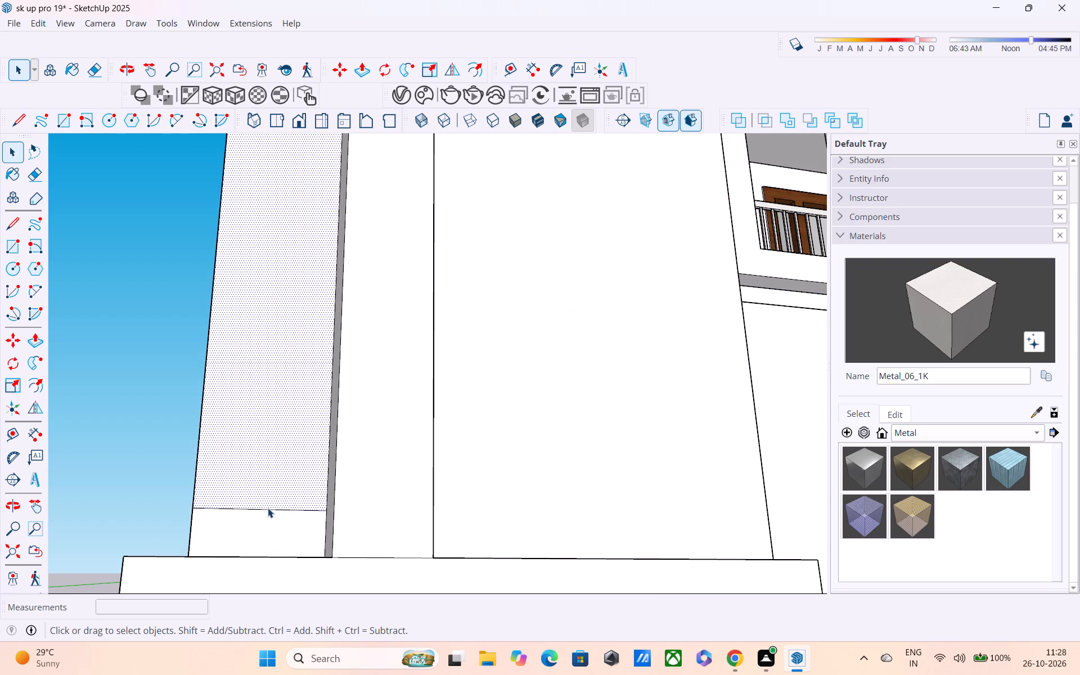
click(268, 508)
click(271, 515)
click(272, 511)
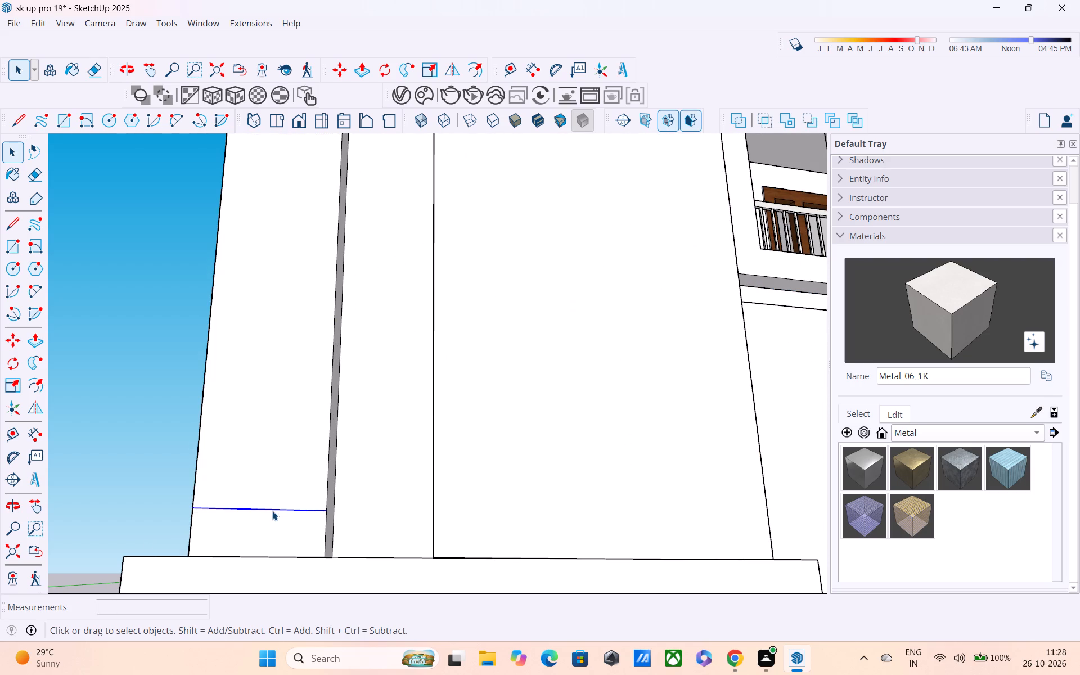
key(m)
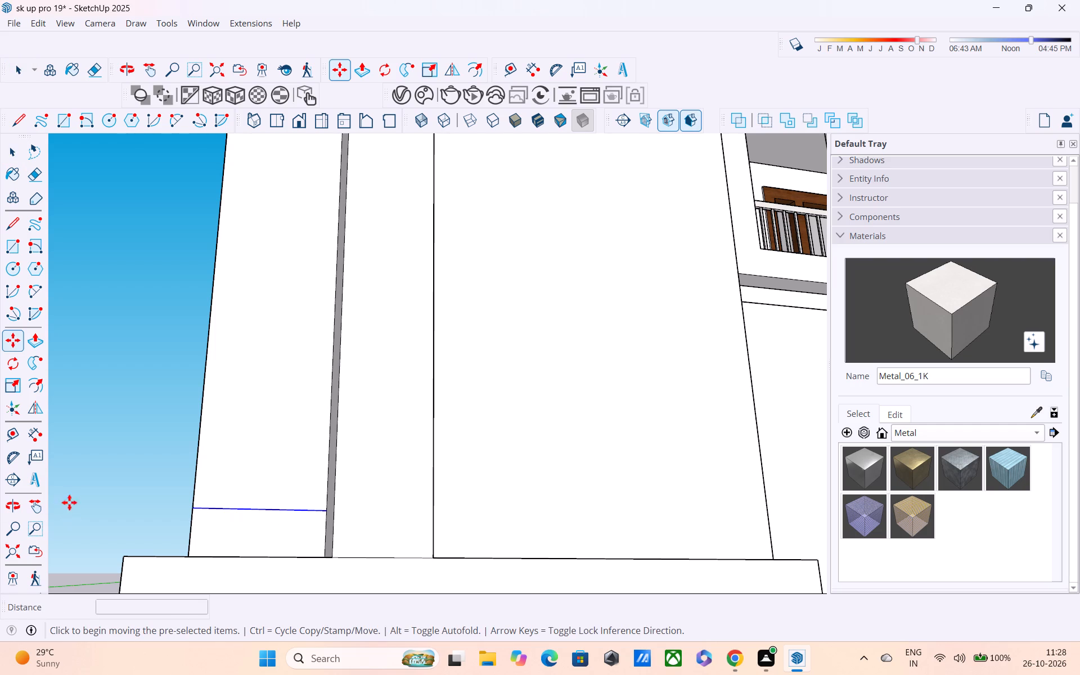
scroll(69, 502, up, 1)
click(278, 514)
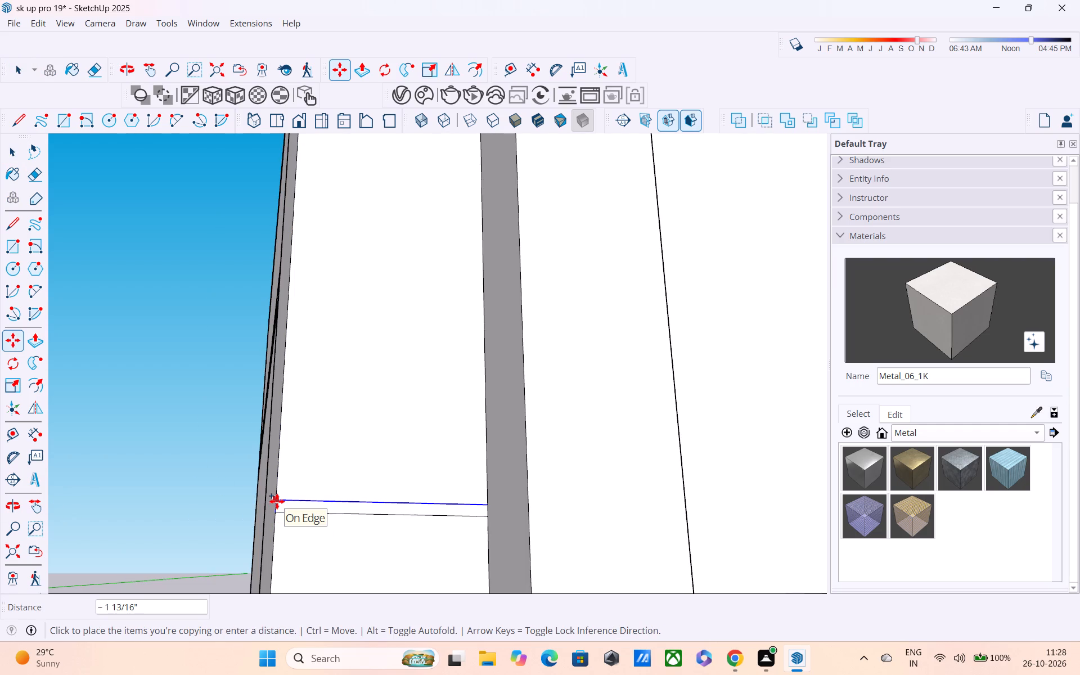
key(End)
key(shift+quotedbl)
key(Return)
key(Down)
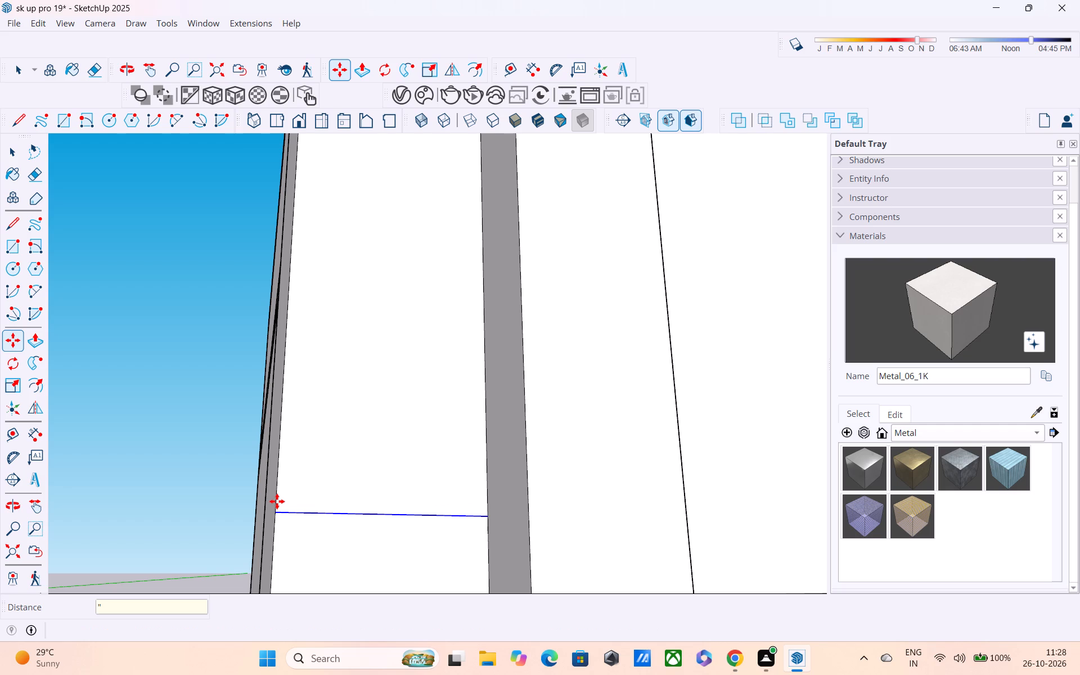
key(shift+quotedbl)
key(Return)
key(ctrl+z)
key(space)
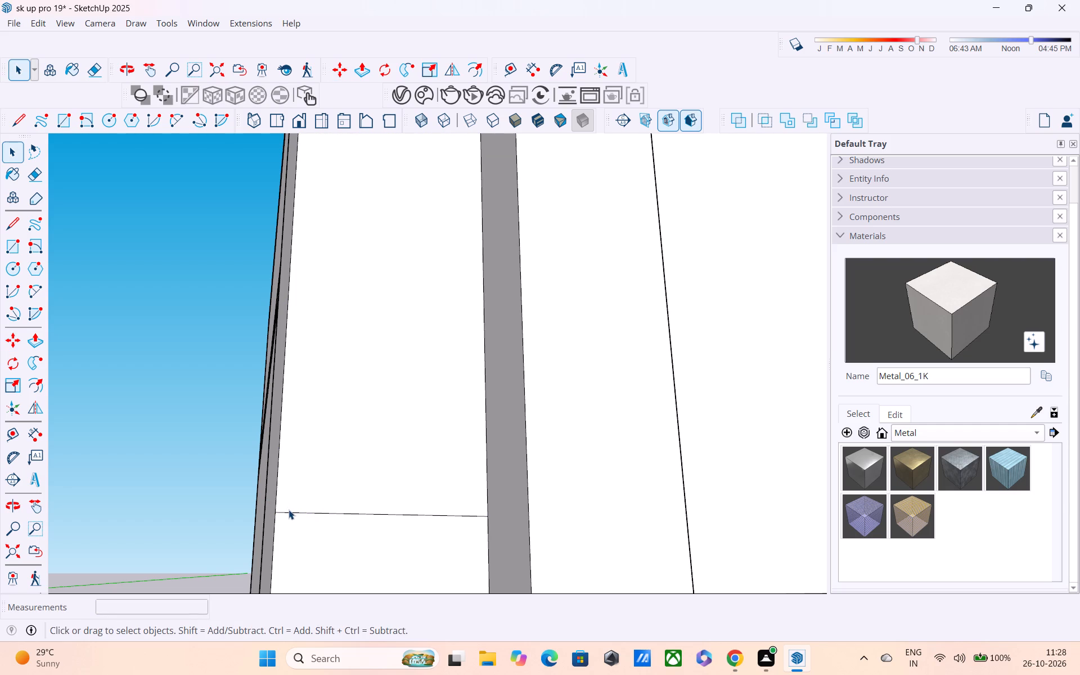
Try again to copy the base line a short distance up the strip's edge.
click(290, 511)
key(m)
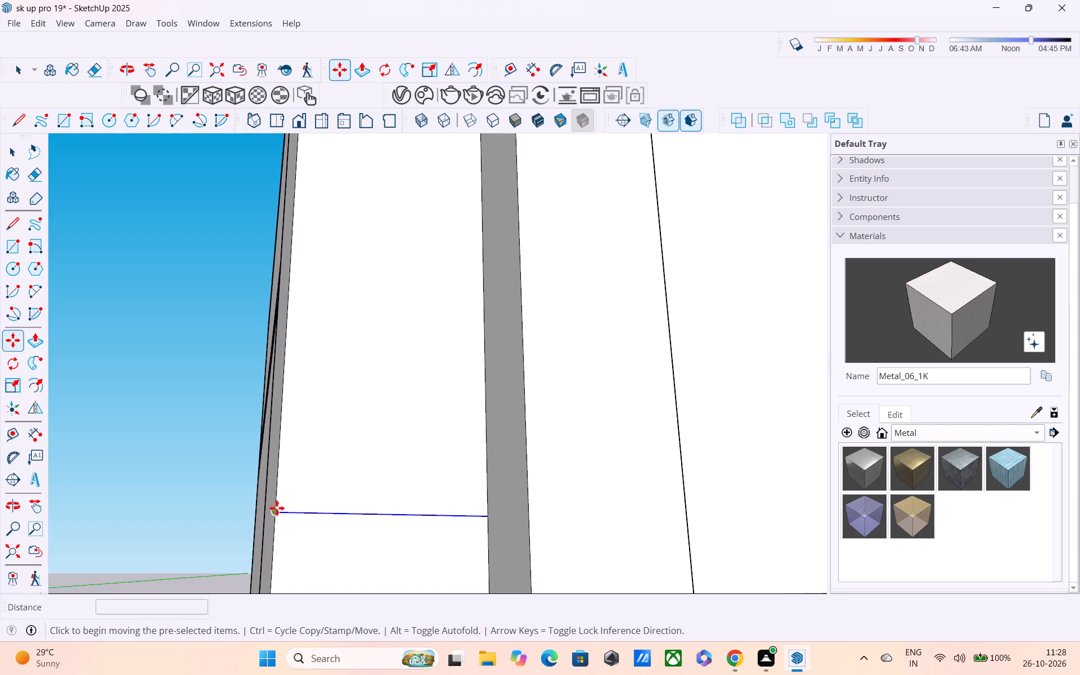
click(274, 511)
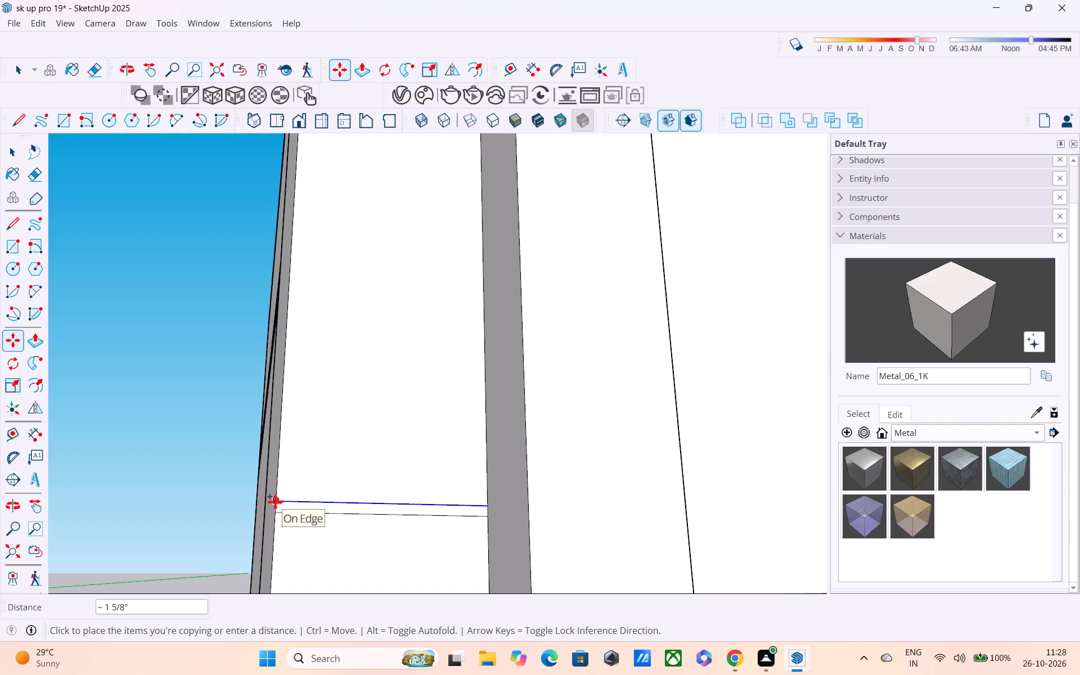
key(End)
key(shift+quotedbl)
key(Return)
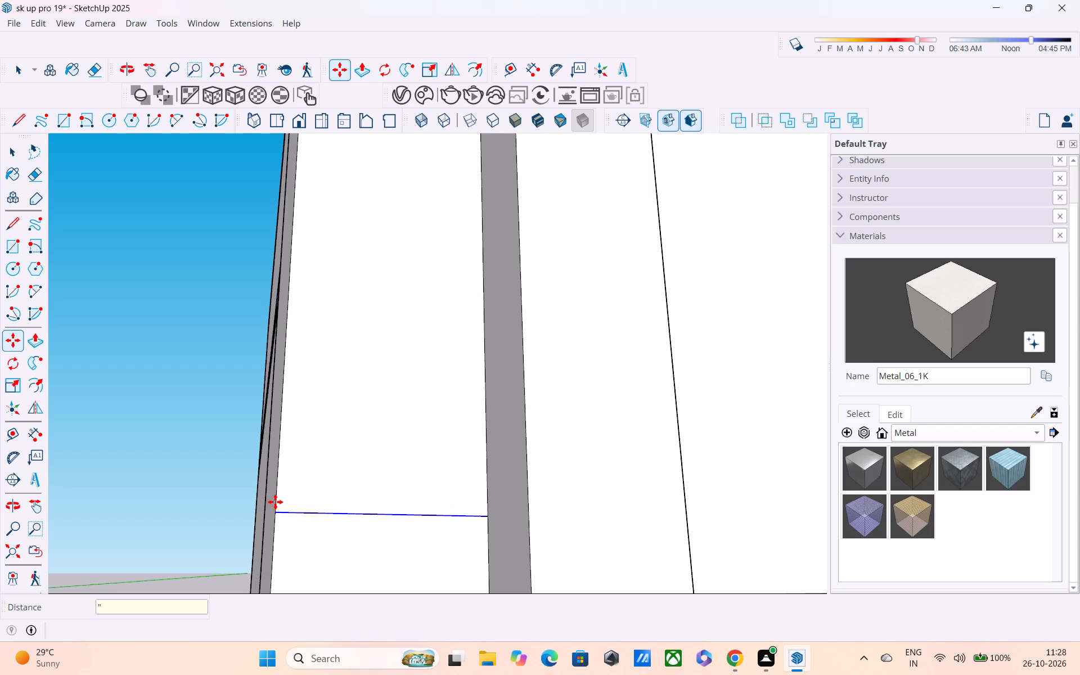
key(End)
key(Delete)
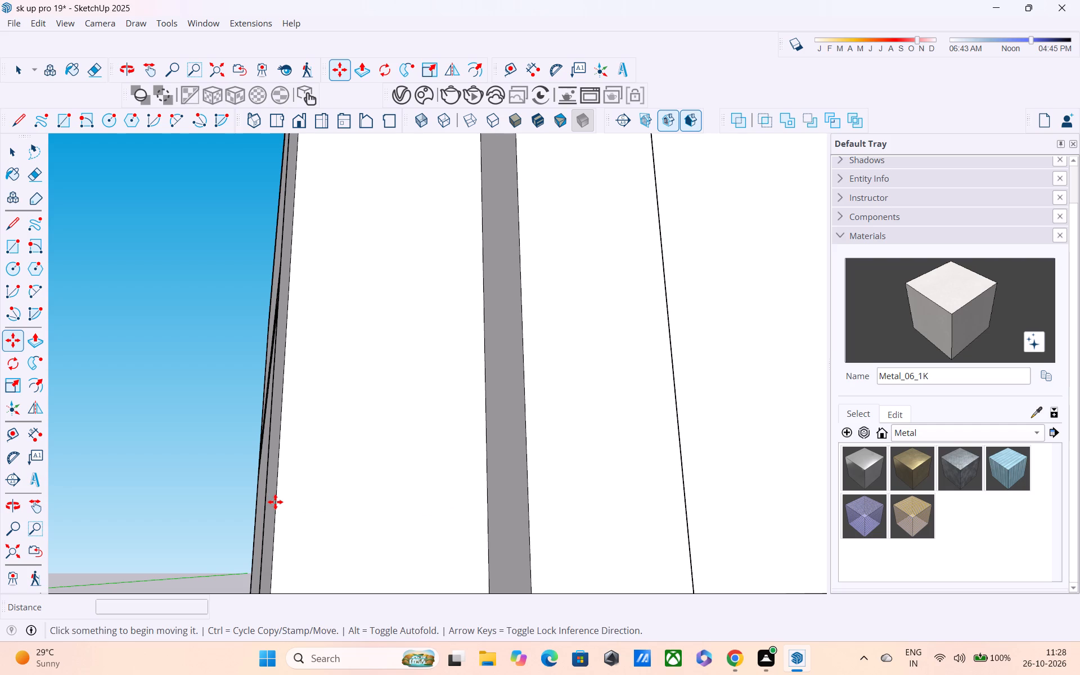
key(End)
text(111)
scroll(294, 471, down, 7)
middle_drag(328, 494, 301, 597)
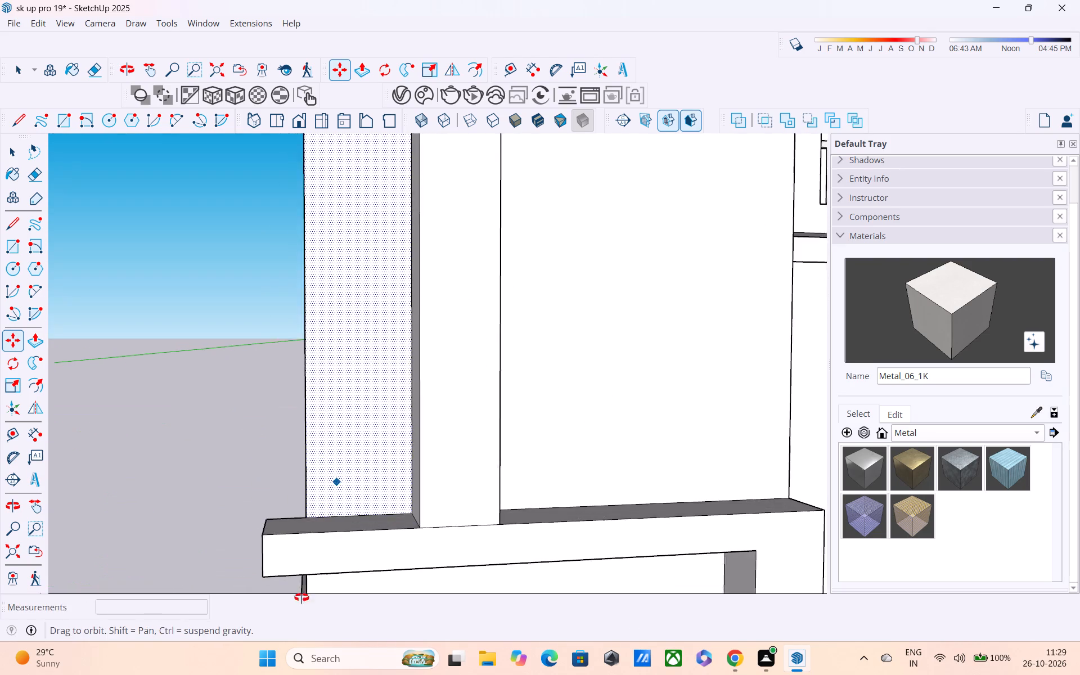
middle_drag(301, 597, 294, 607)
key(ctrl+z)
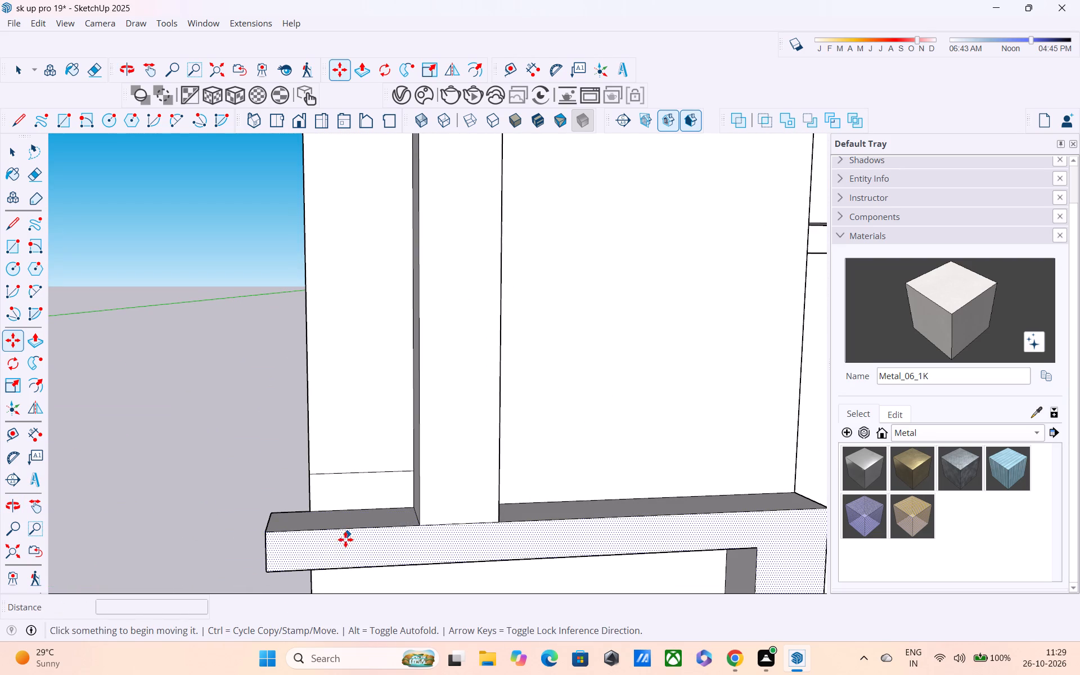
Move the horizontal line at the base of the narrow strip up by 1".
key(space)
scroll(334, 481, up, 2)
click(335, 472)
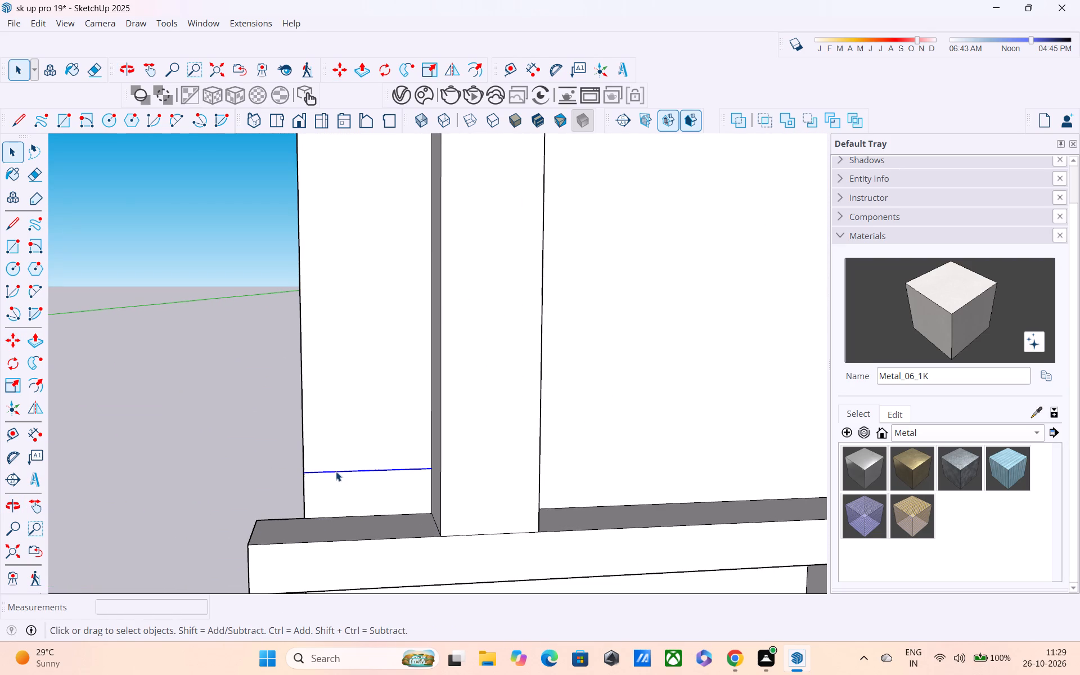
key(m)
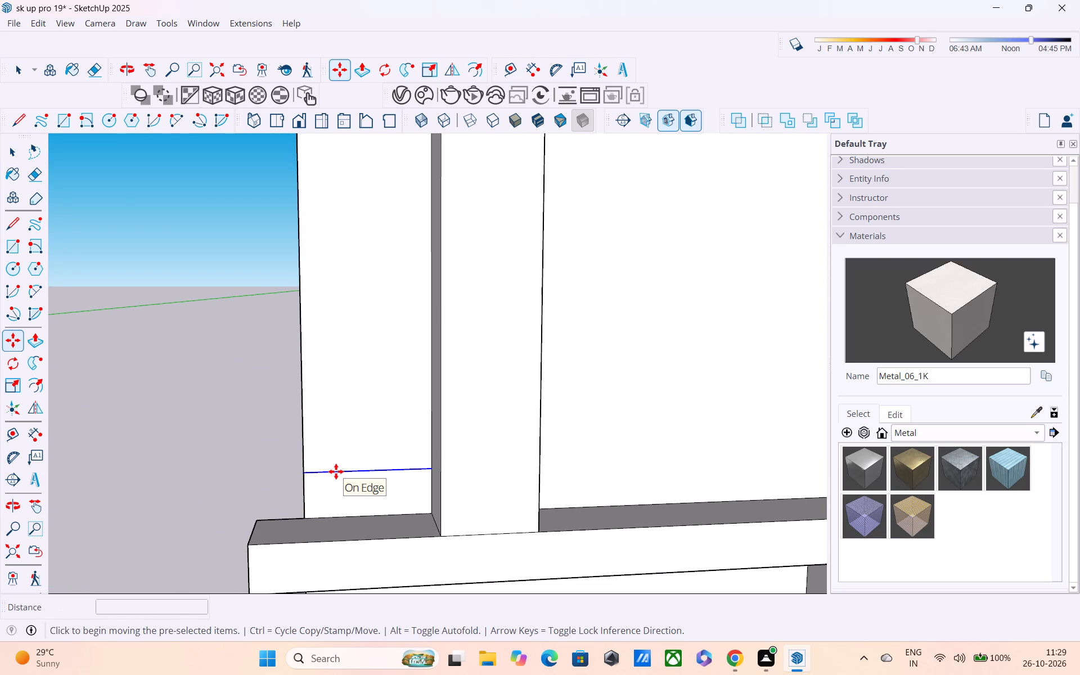
click(304, 475)
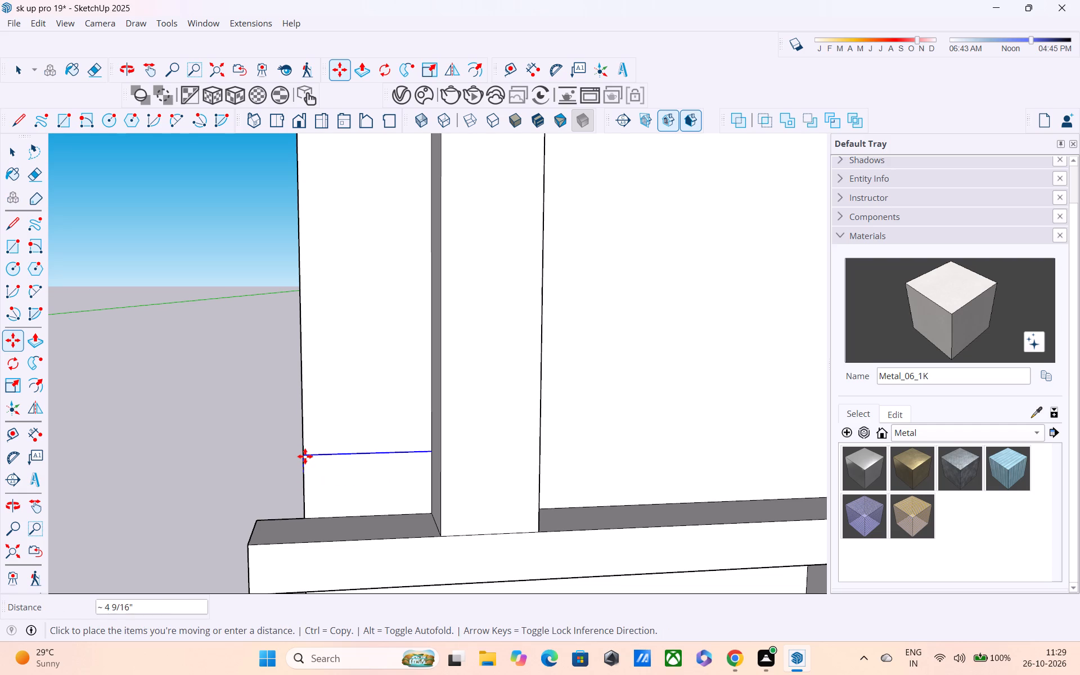
key(1)
key(shift+quotedbl)
key(Return)
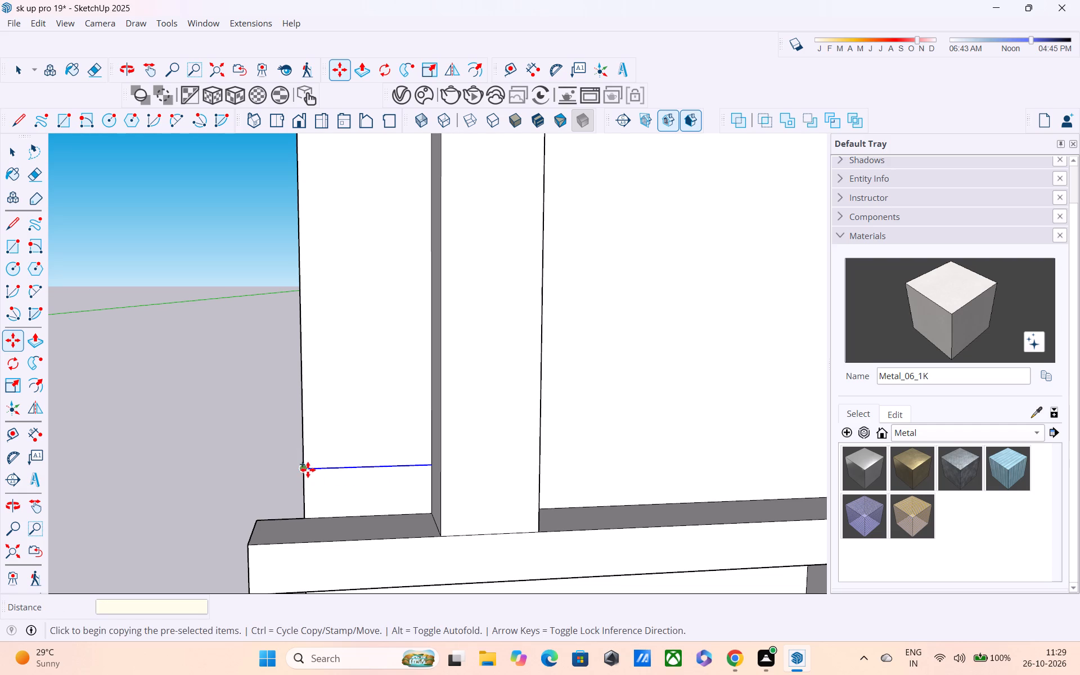
Copy the base line 1" upward along the strip's edge.
click(303, 467)
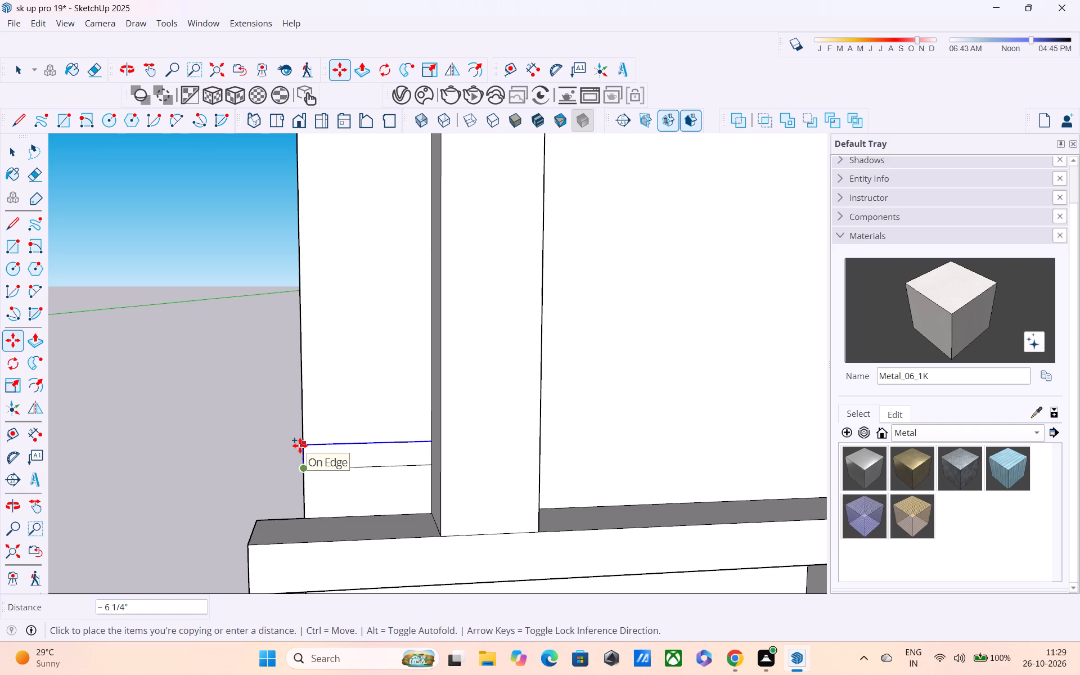
text(1")
key(Return)
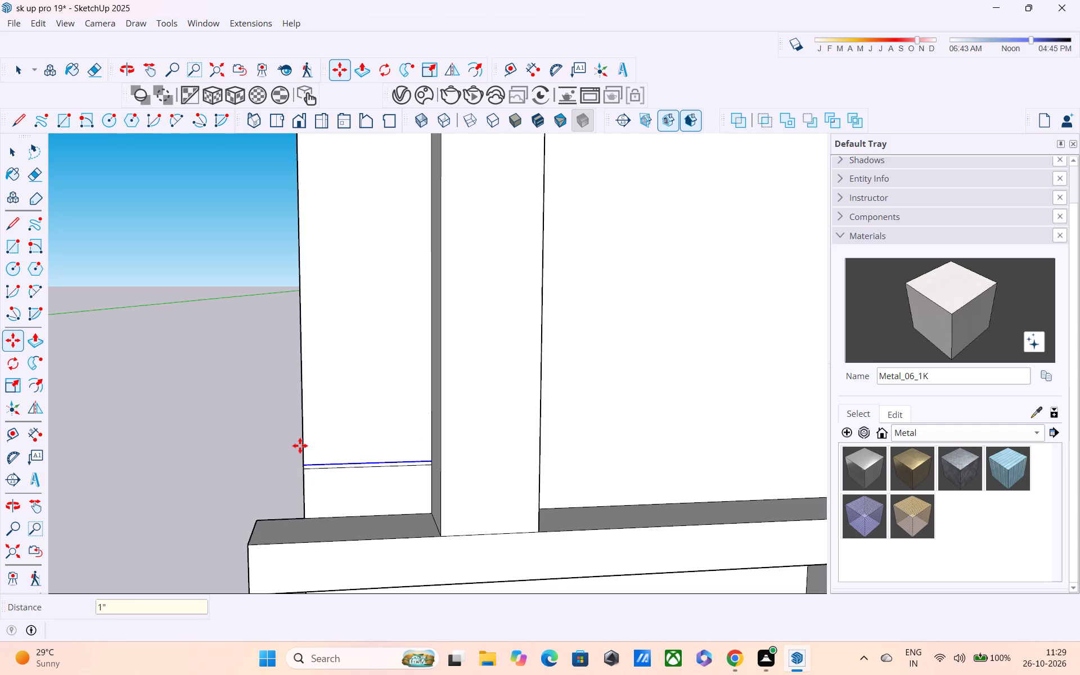
Change the copied line's offset from the base line to 2".
scroll(307, 453, down, 1)
scroll(365, 476, down, 3)
middle_drag(379, 487, 360, 434)
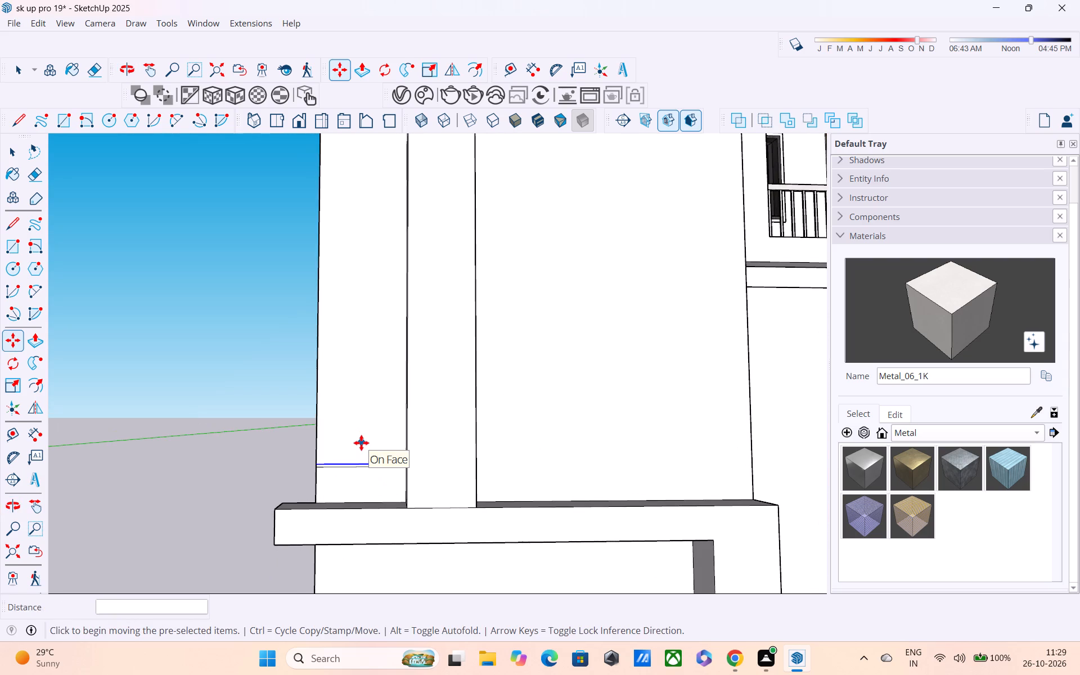
text(2")
key(Return)
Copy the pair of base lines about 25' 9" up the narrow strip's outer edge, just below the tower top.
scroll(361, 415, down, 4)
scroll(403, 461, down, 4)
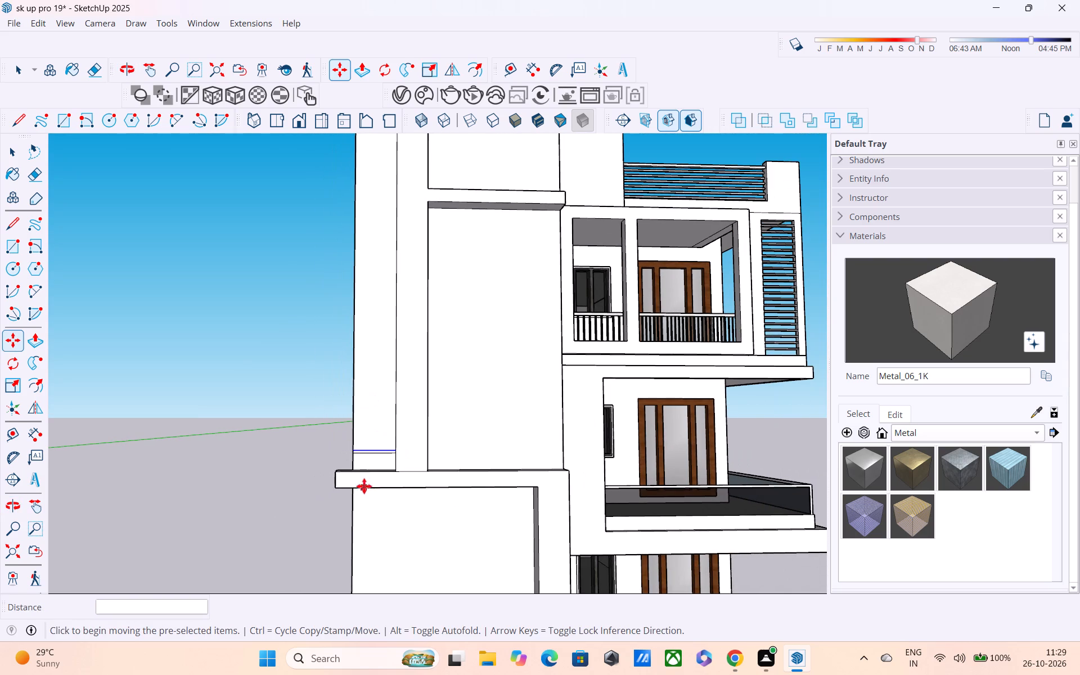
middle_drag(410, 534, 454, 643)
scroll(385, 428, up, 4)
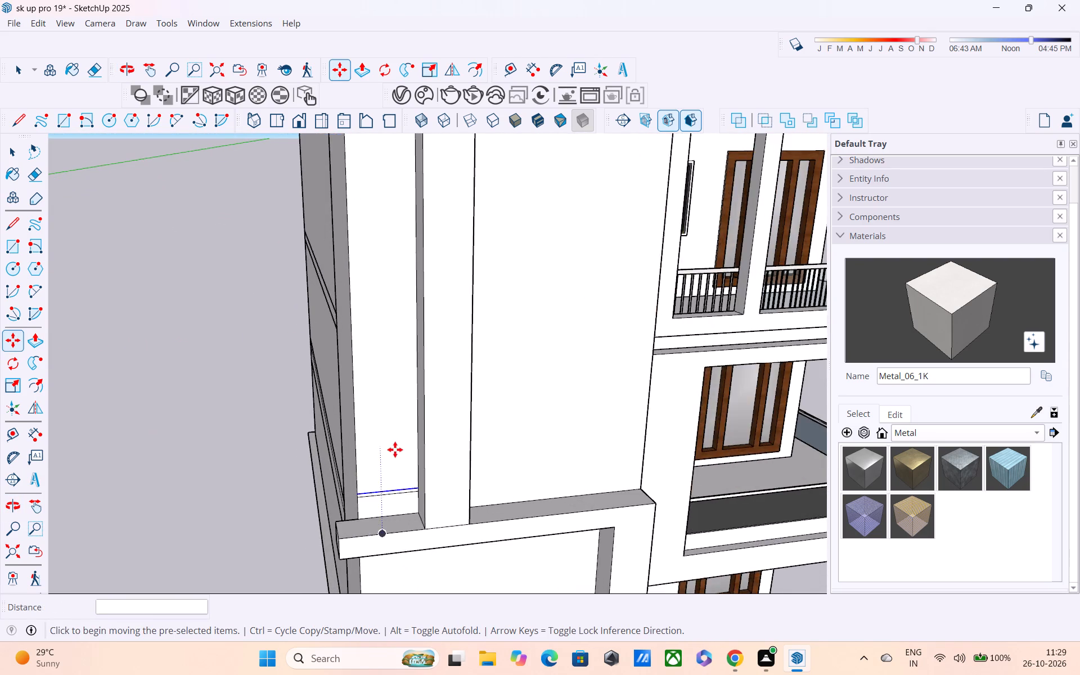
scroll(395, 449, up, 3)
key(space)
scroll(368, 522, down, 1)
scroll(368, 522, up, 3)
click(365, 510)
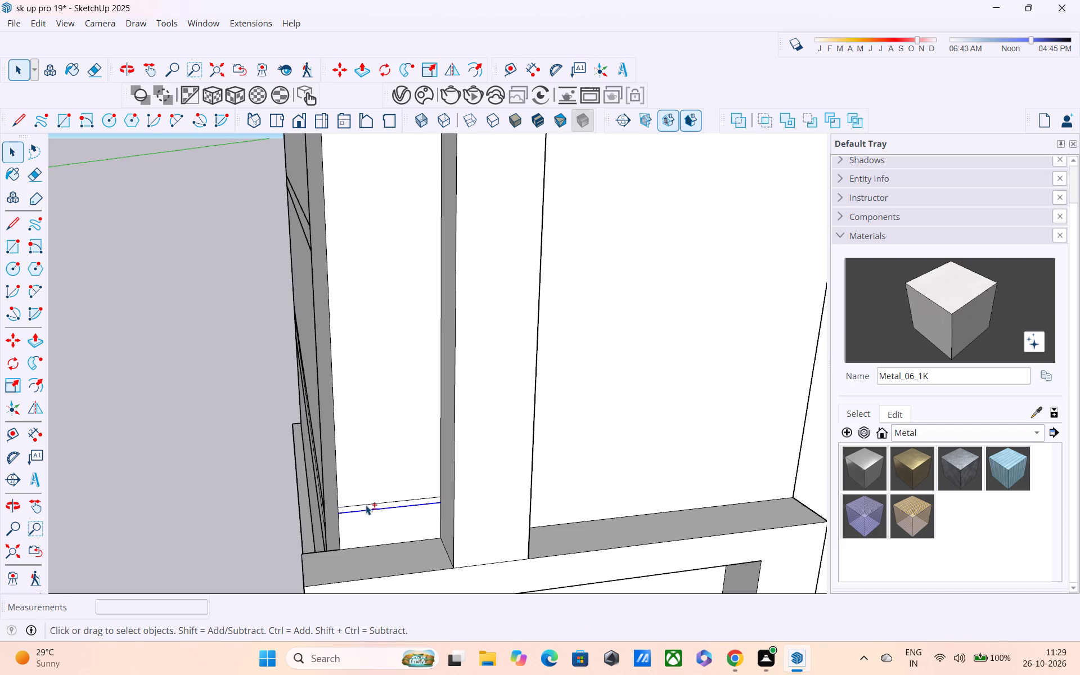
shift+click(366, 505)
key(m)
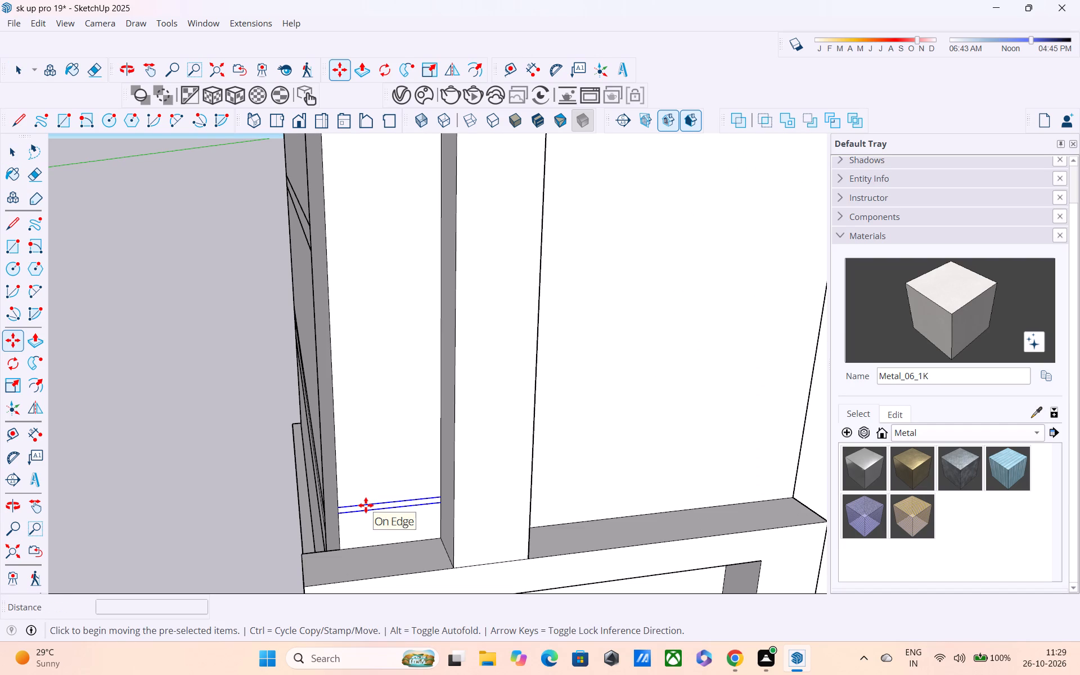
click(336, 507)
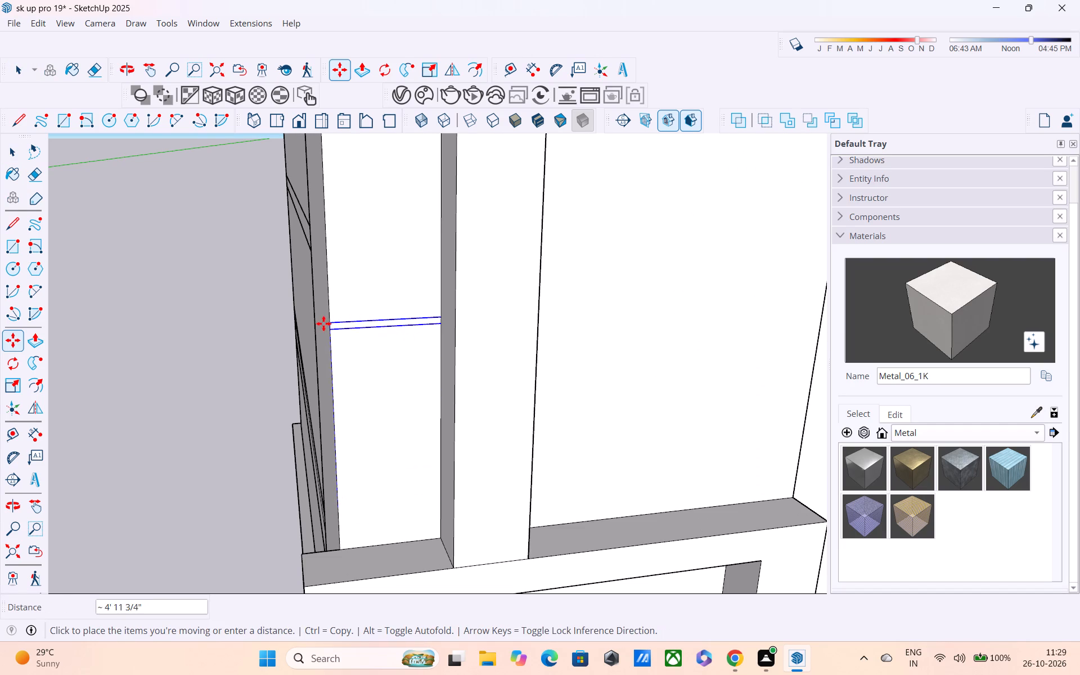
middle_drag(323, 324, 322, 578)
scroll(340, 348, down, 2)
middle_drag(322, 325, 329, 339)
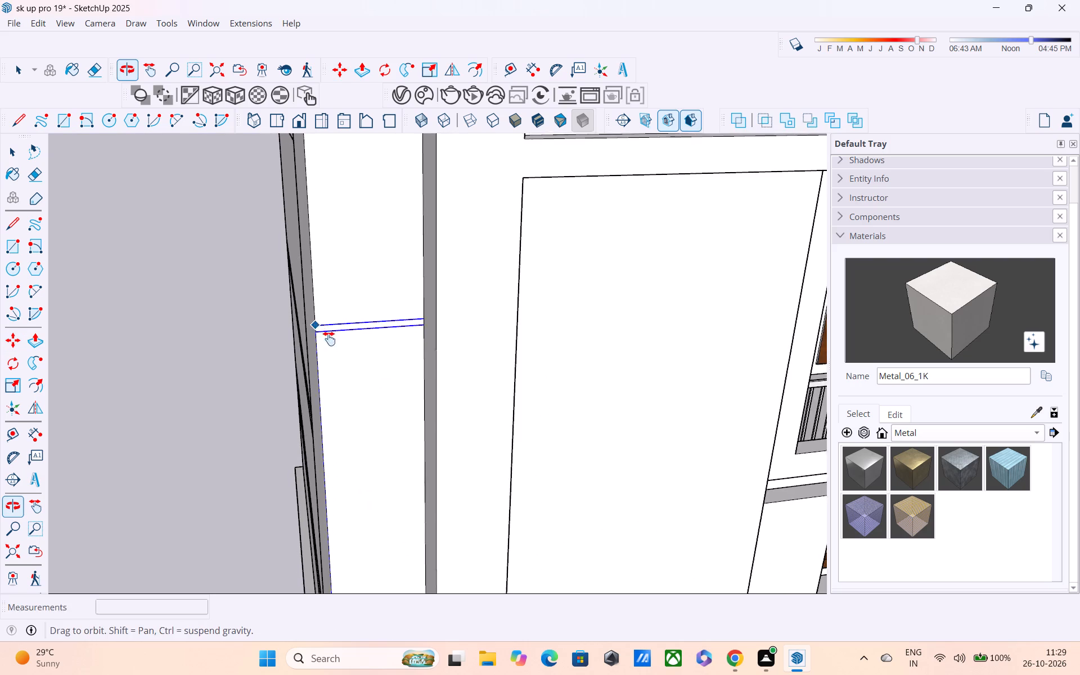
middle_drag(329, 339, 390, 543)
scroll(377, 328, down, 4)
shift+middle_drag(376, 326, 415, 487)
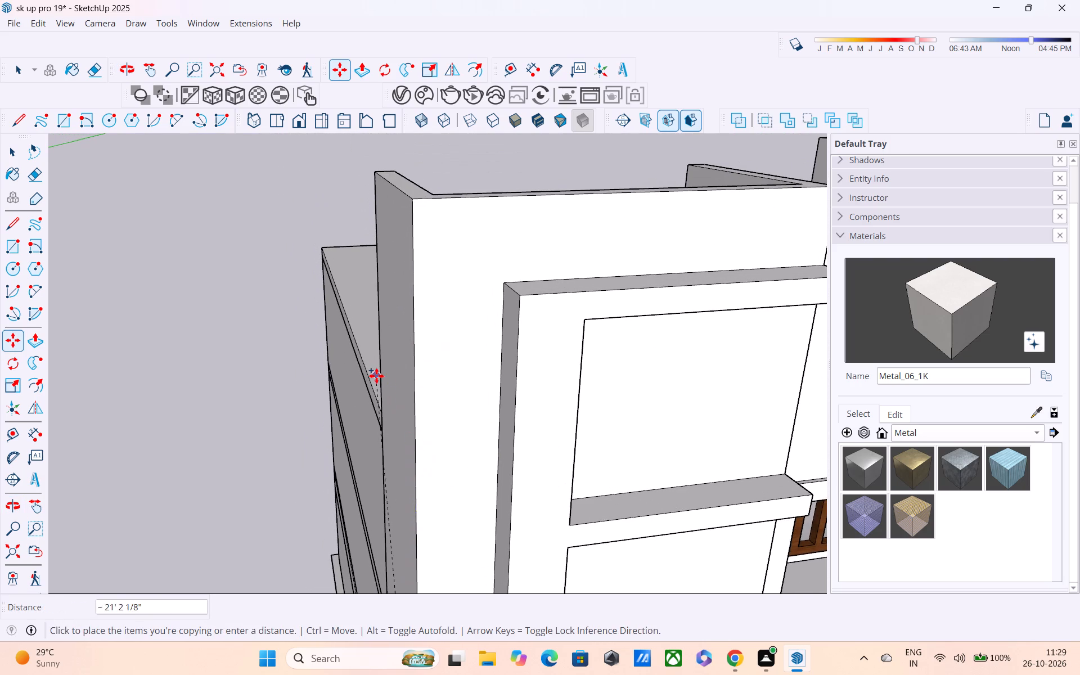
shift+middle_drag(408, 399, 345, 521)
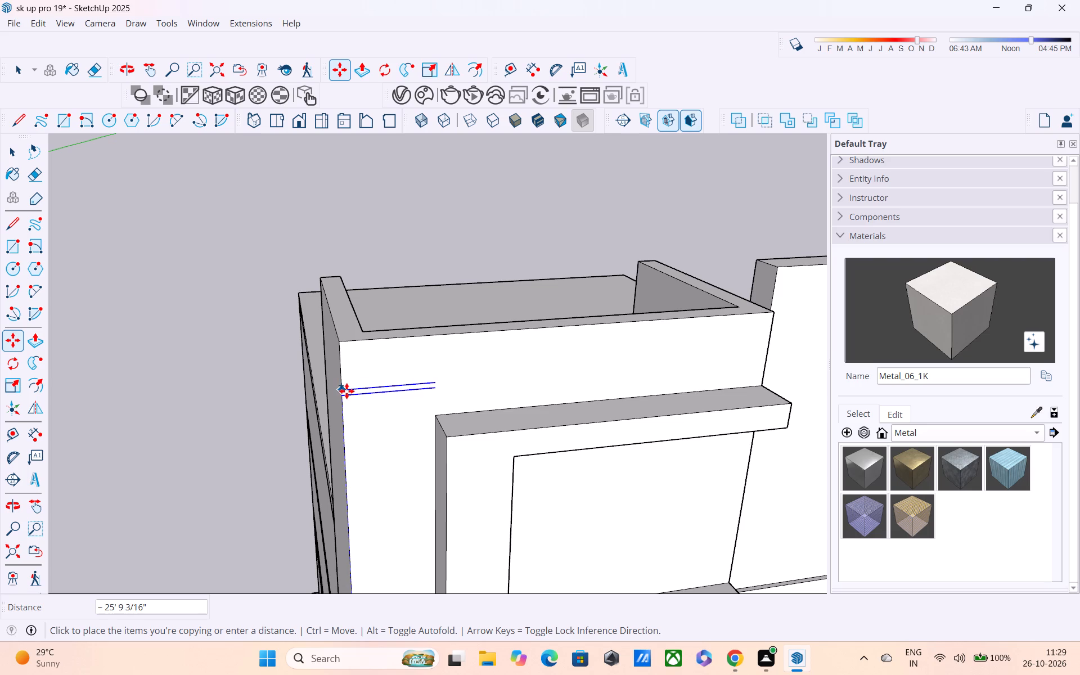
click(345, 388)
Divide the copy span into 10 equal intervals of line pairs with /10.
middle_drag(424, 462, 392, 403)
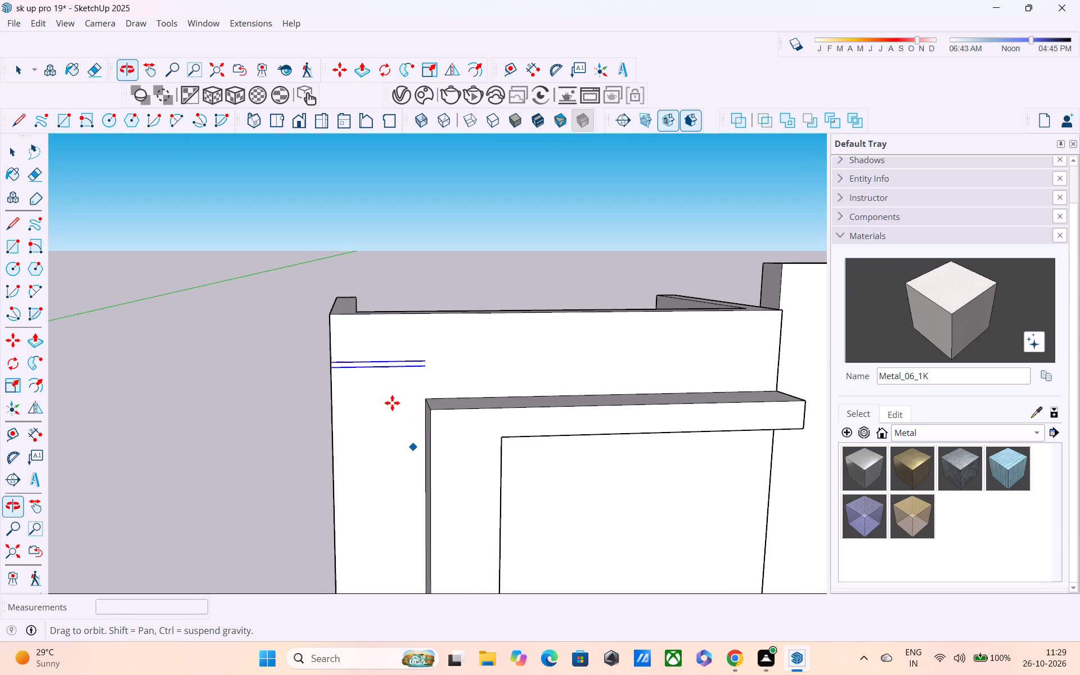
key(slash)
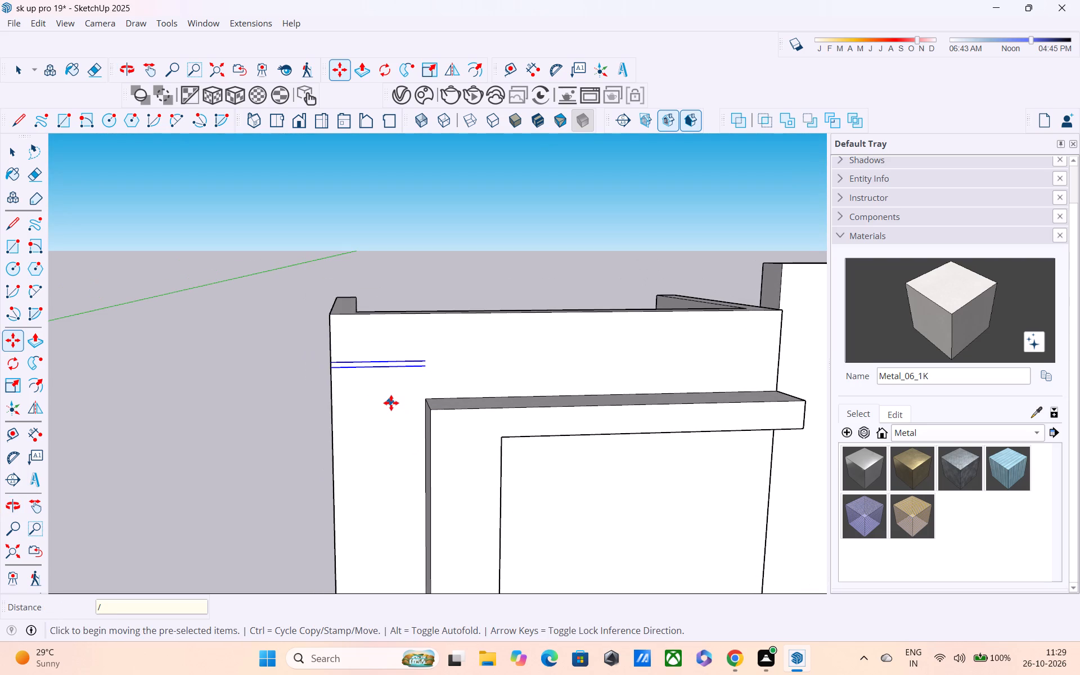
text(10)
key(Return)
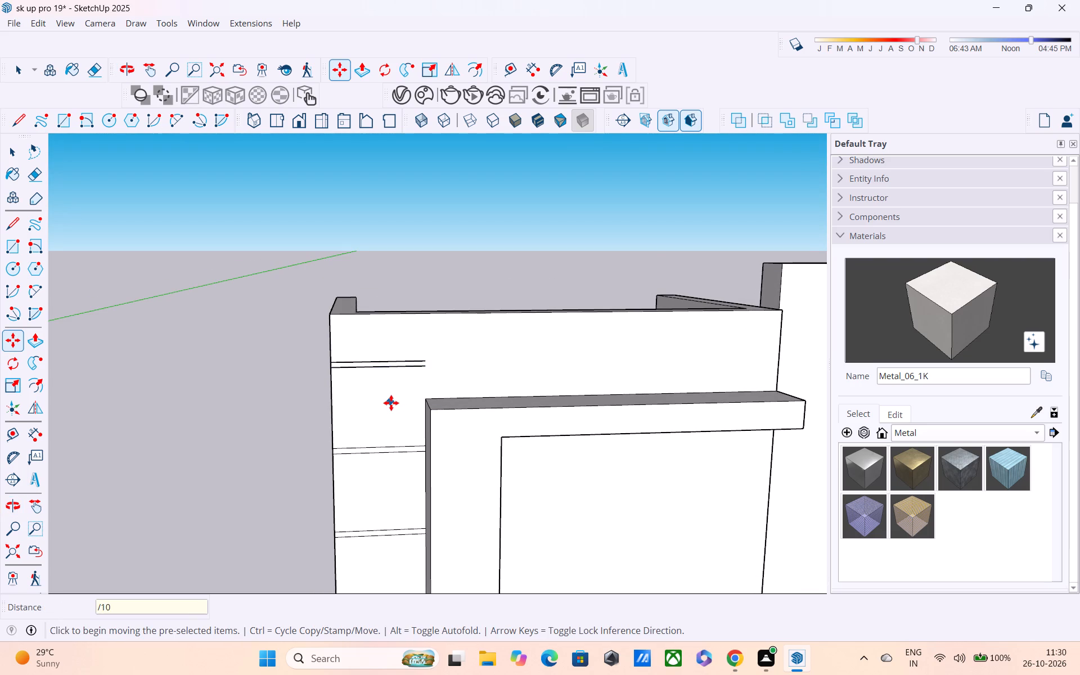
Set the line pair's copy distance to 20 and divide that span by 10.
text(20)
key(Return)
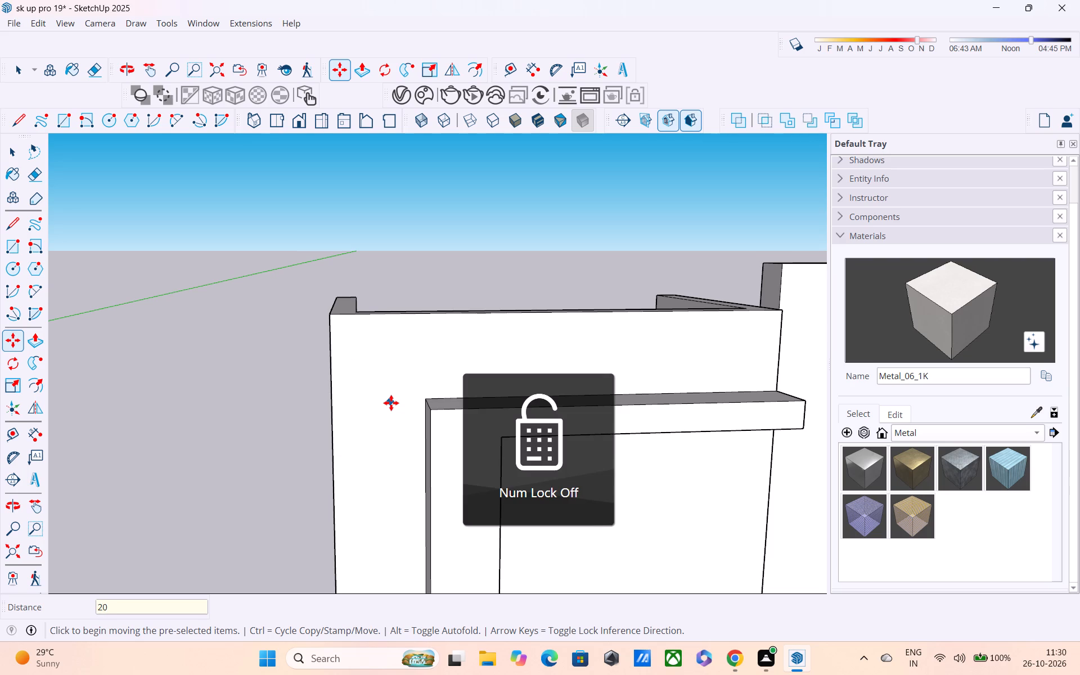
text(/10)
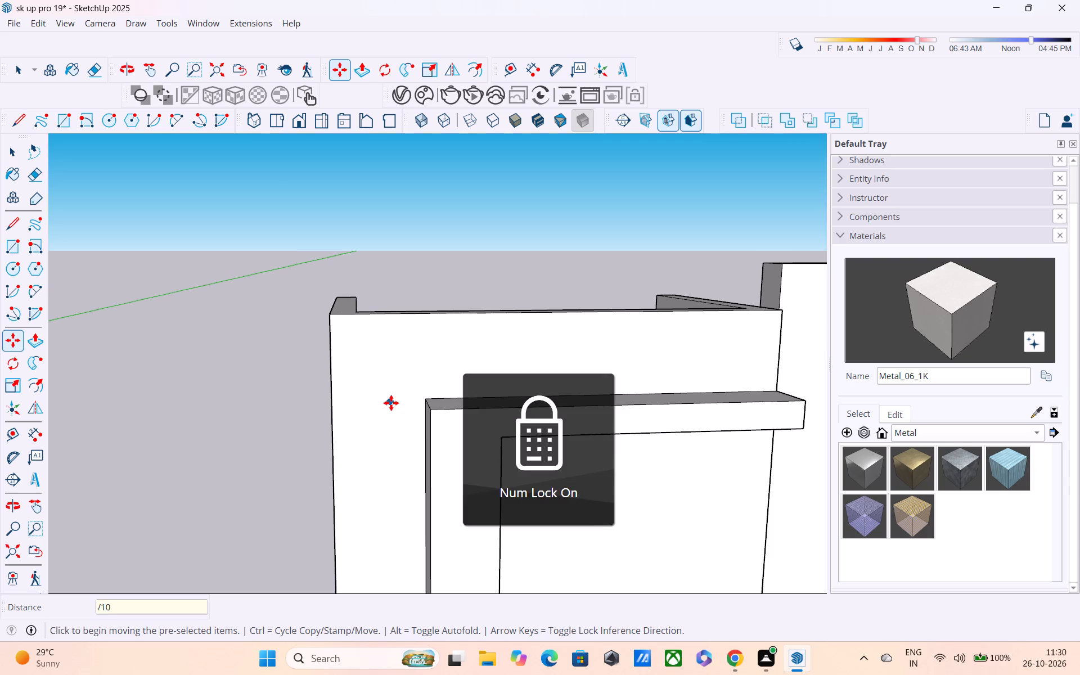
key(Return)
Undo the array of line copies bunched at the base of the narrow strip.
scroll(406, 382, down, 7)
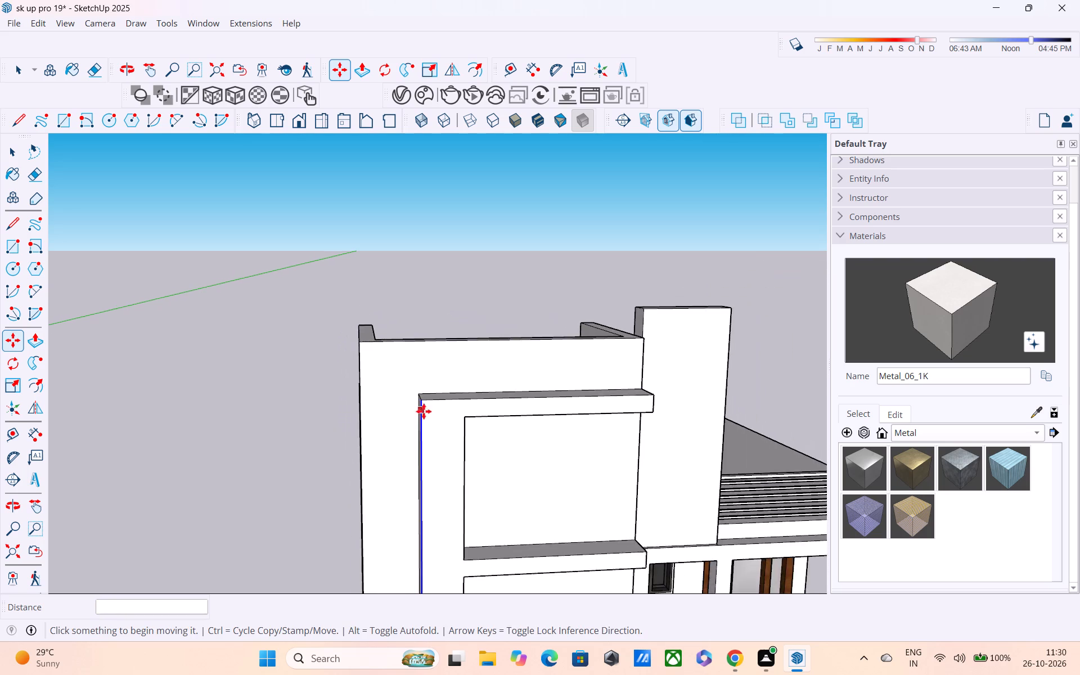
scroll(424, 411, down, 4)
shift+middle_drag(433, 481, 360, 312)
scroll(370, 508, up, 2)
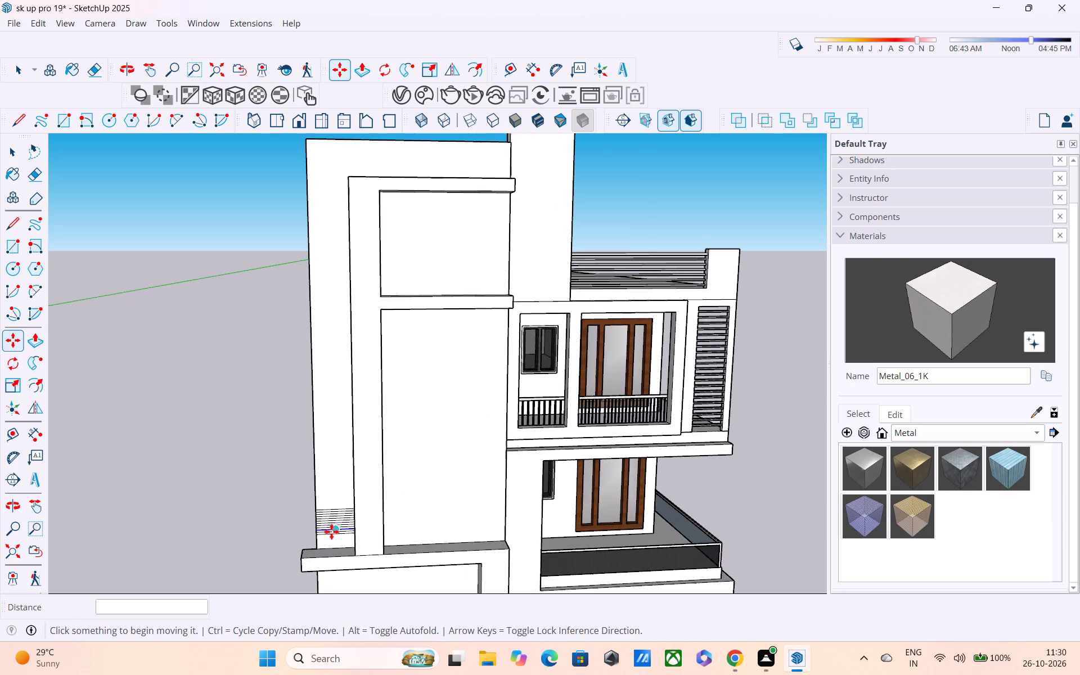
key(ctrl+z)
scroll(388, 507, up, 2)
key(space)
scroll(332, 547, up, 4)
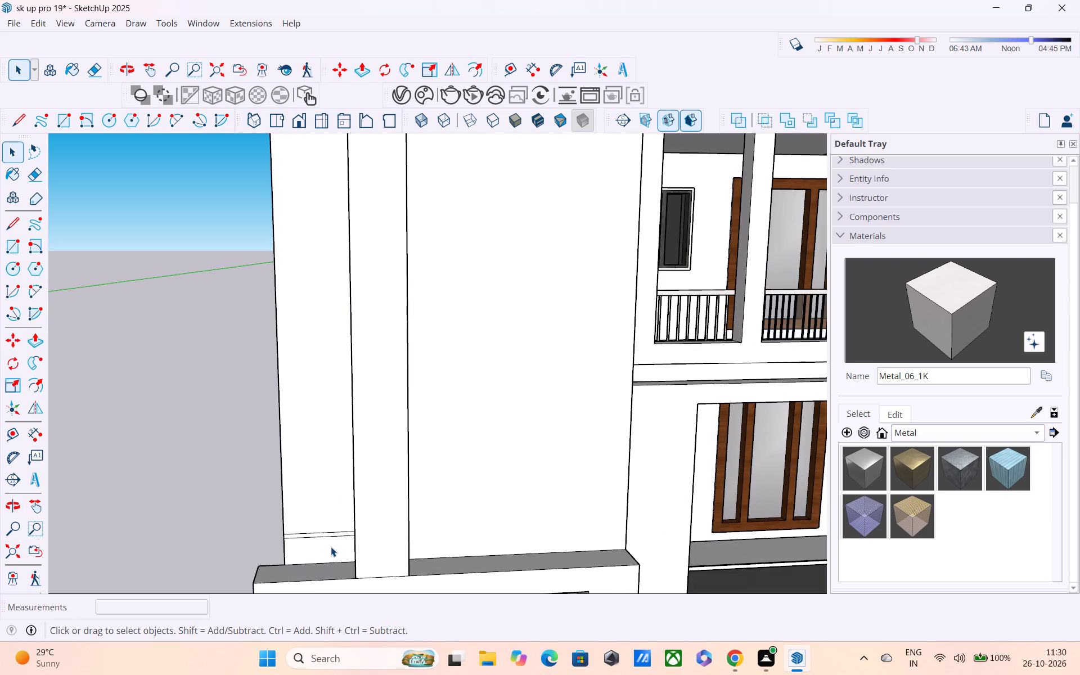